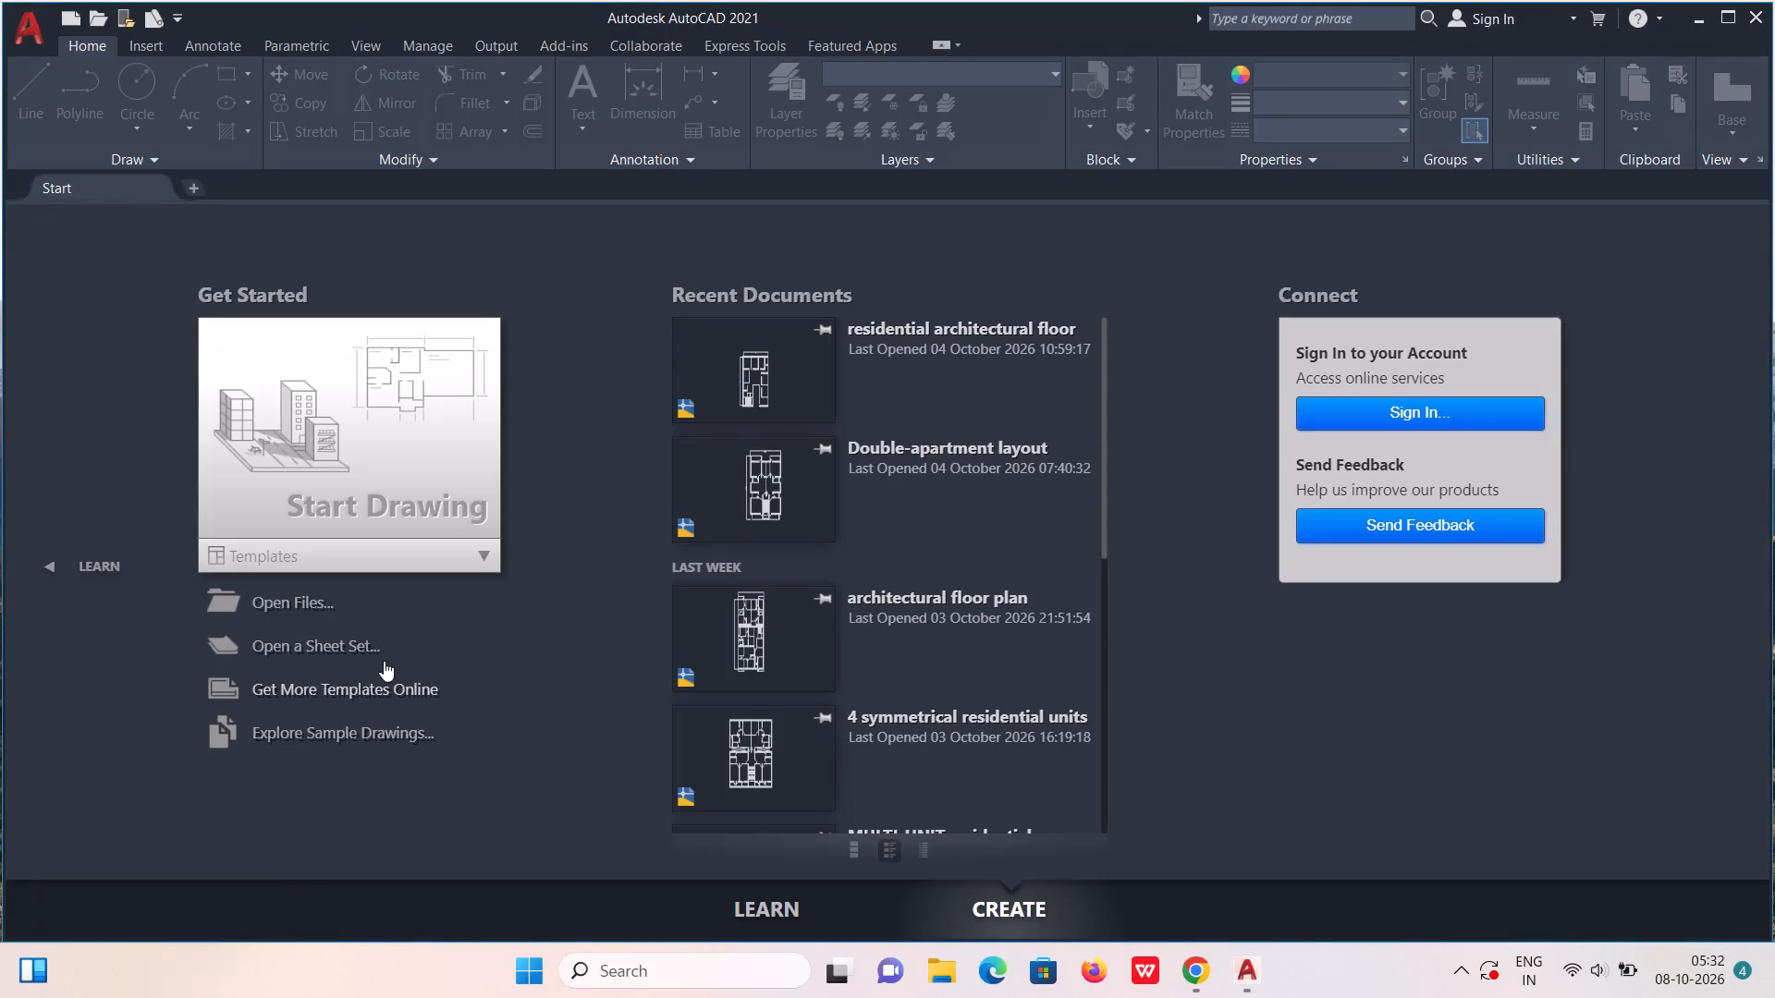
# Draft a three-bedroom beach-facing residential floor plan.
# Start a new blank drawing.
pyautogui.click(412, 477)
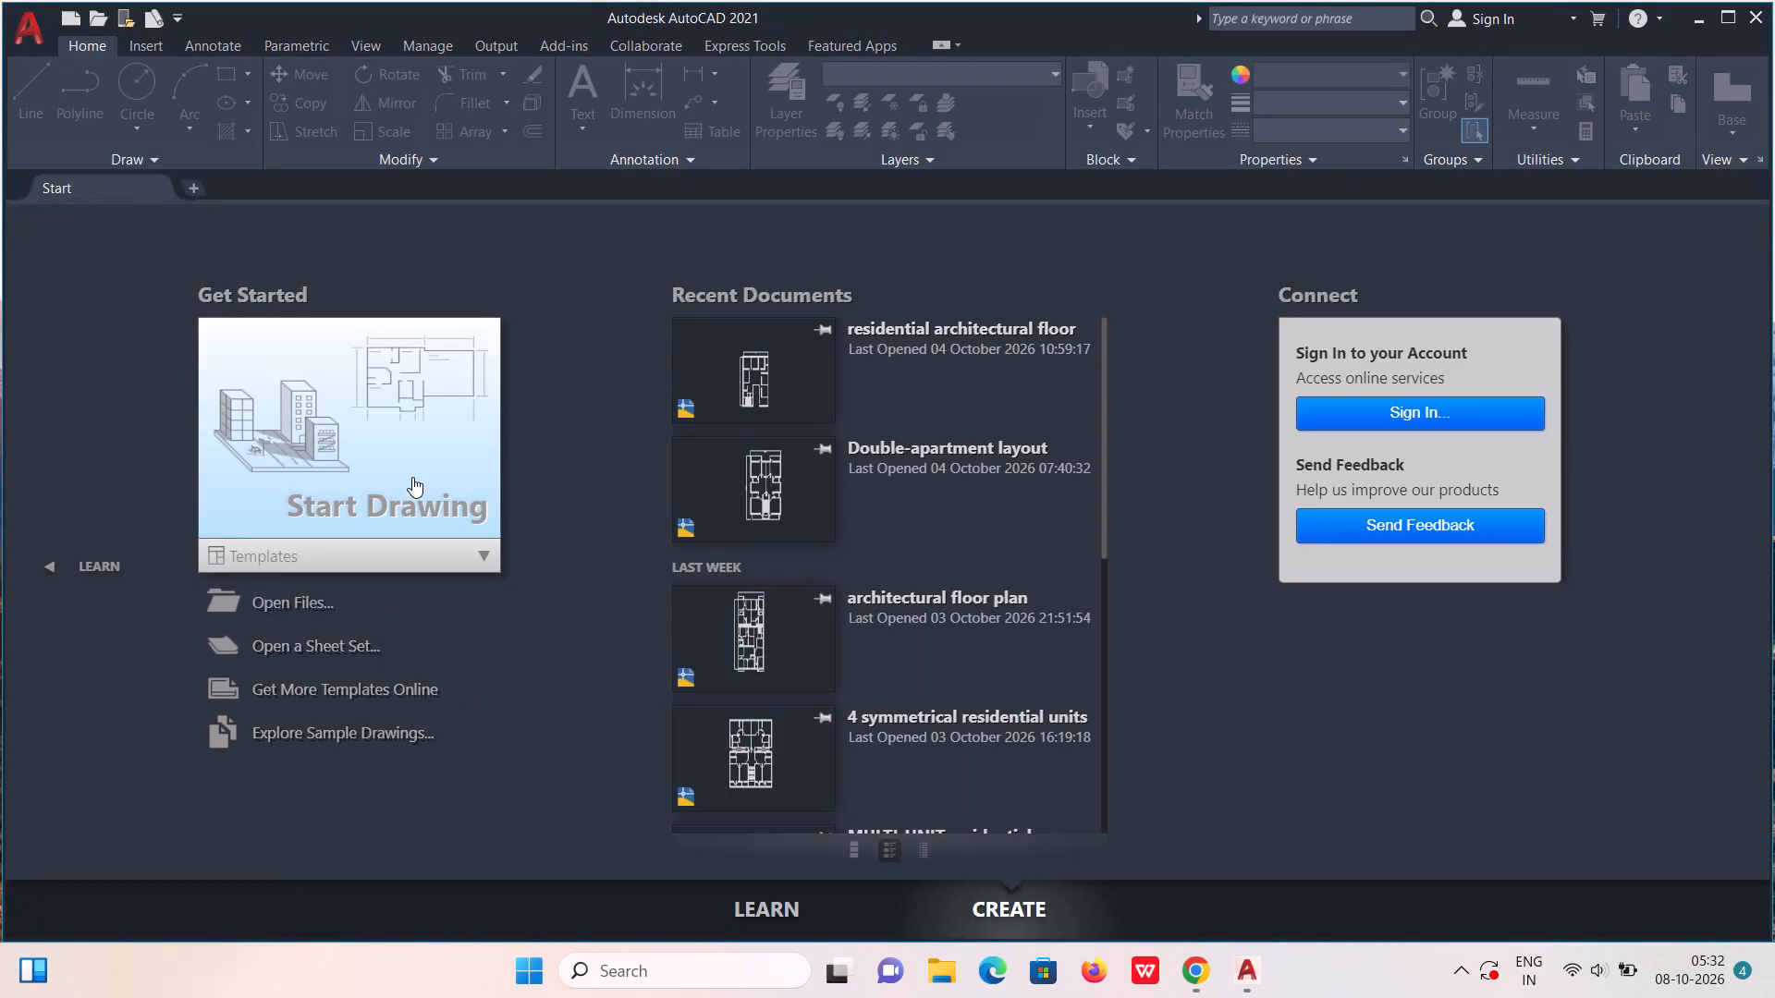
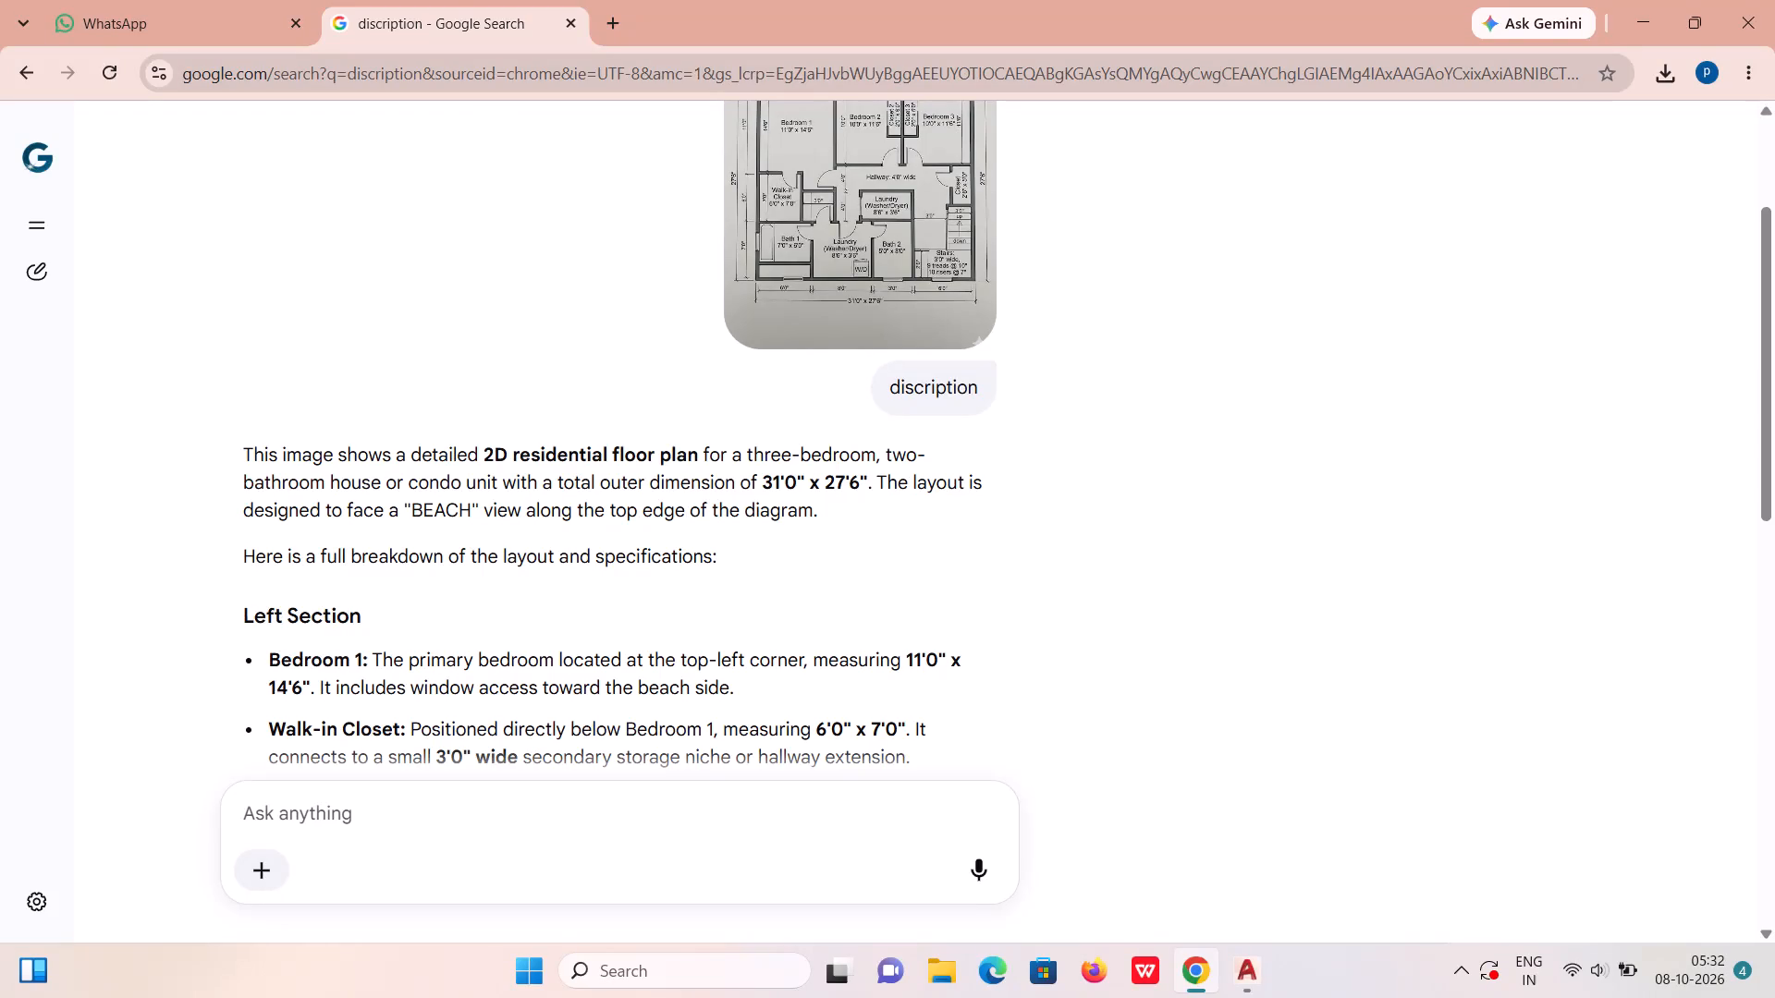
# Copy the phrase "2D residential floor plan" from the first sentence of the image description.
pyautogui.moveTo(478, 457); pyautogui.dragTo(661, 469)
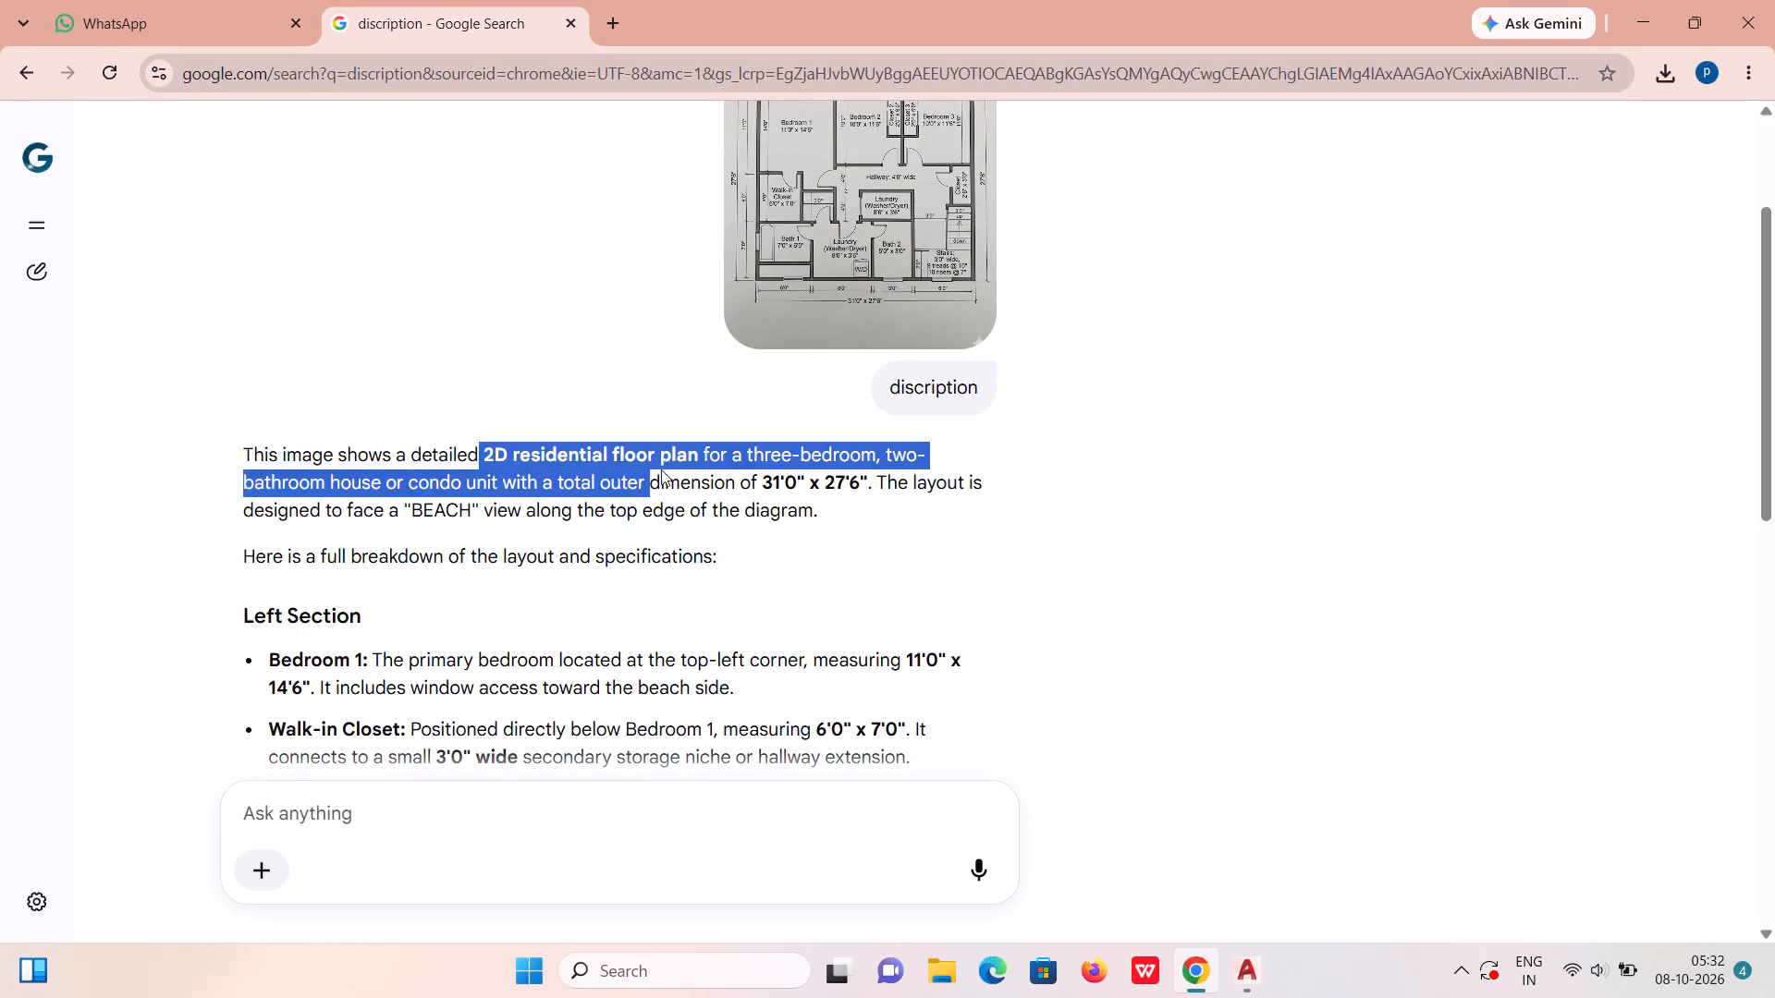
pyautogui.moveTo(661, 469); pyautogui.dragTo(706, 455)
pyautogui.click(660, 340)
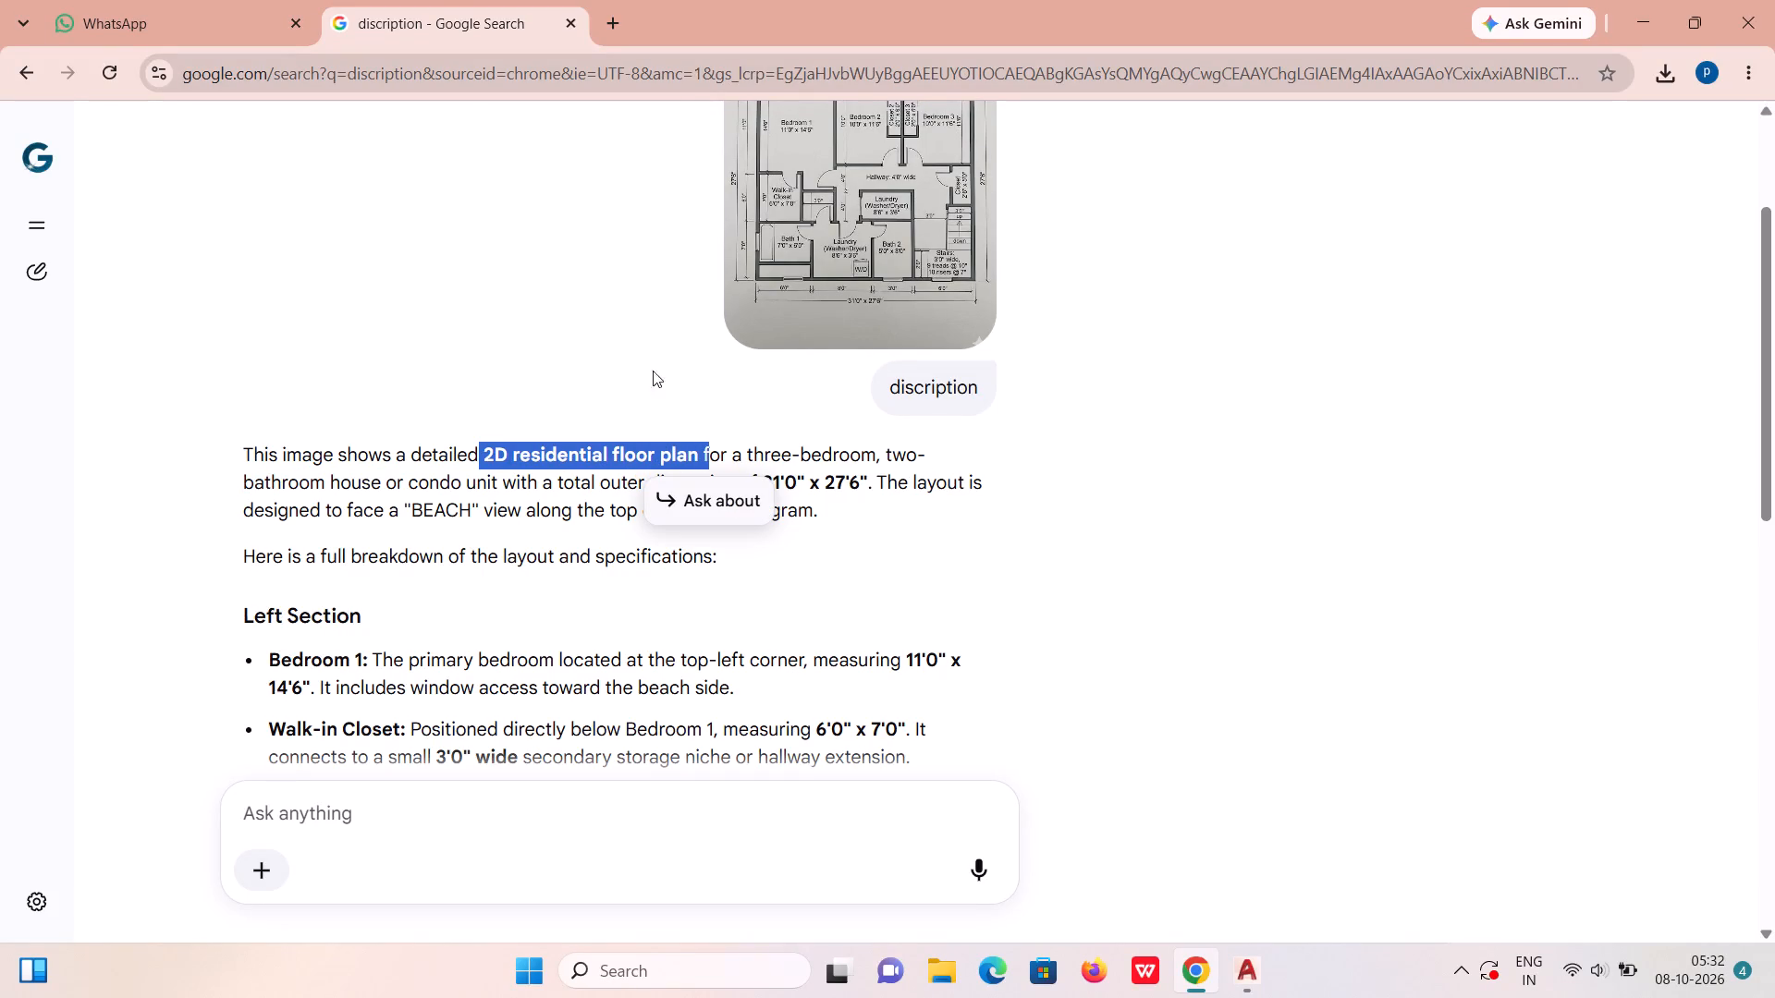
pyautogui.click(1297, 637)
pyautogui.moveTo(479, 452); pyautogui.dragTo(704, 457)
pyautogui.hotkey('ctrl', 'c')
# Switch to AutoCAD and save the blank drawing in Documents as "2D residential floor plan.dwg", reusing the copied phrase as the name.
pyautogui.click(1246, 969)
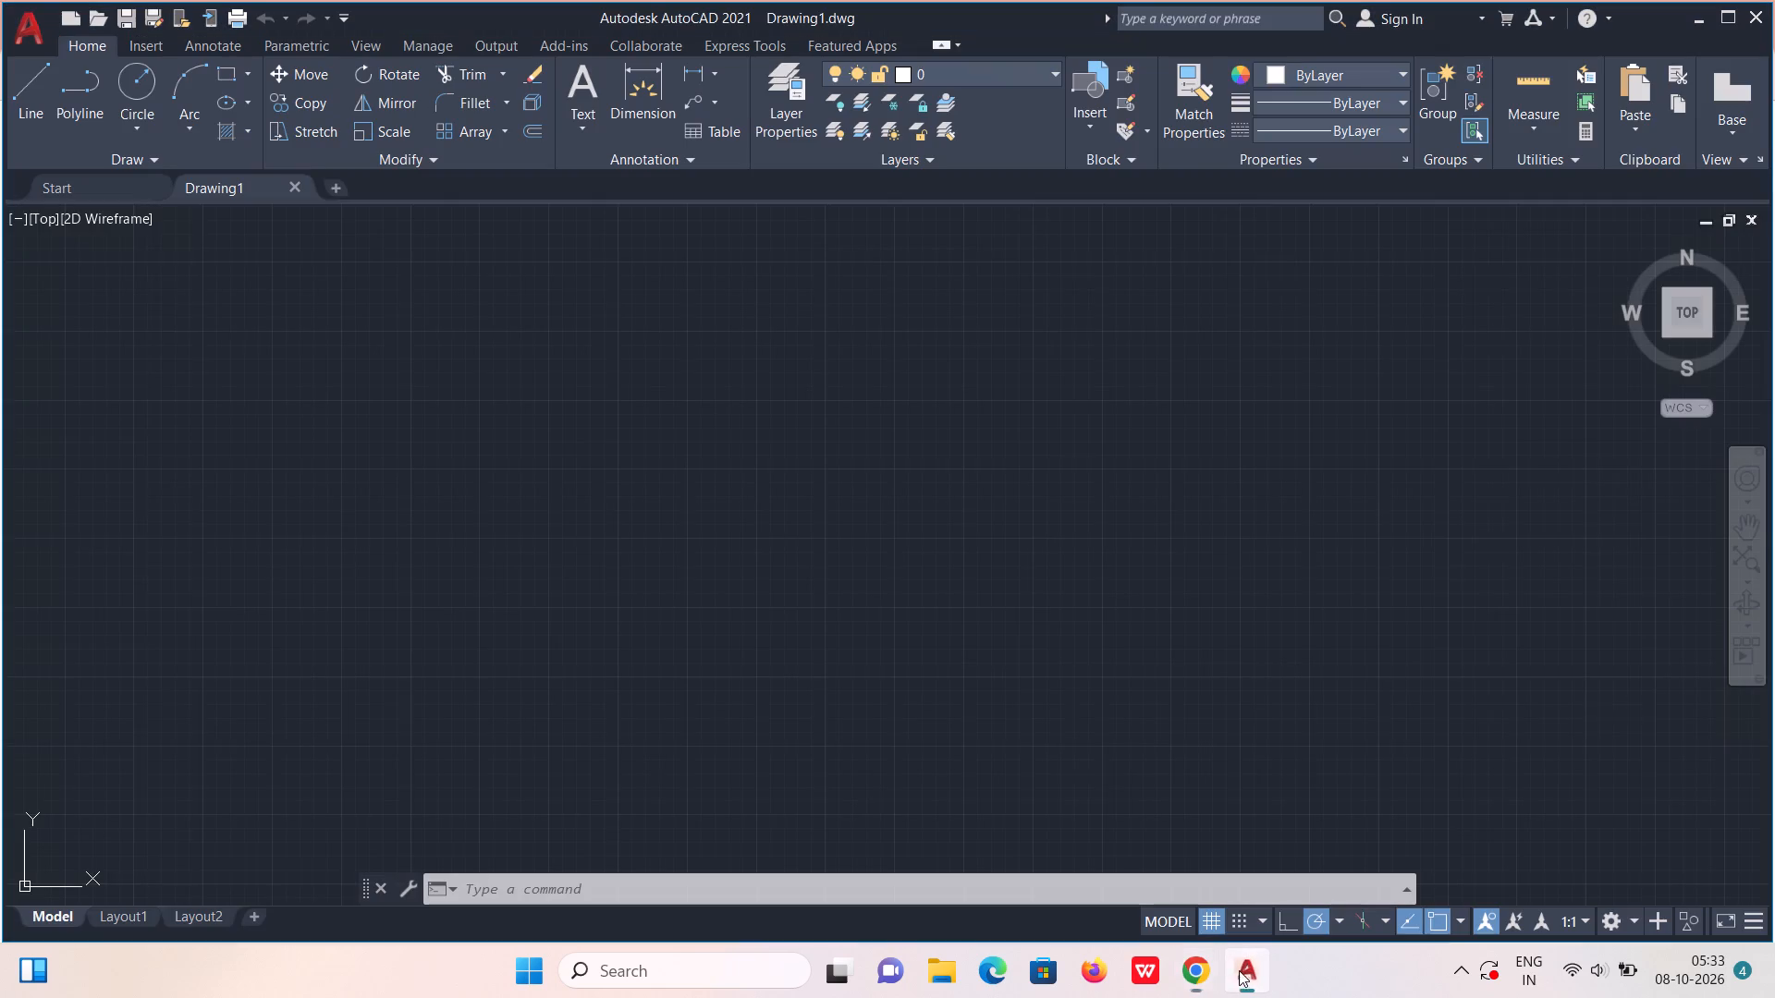
pyautogui.click(1010, 634)
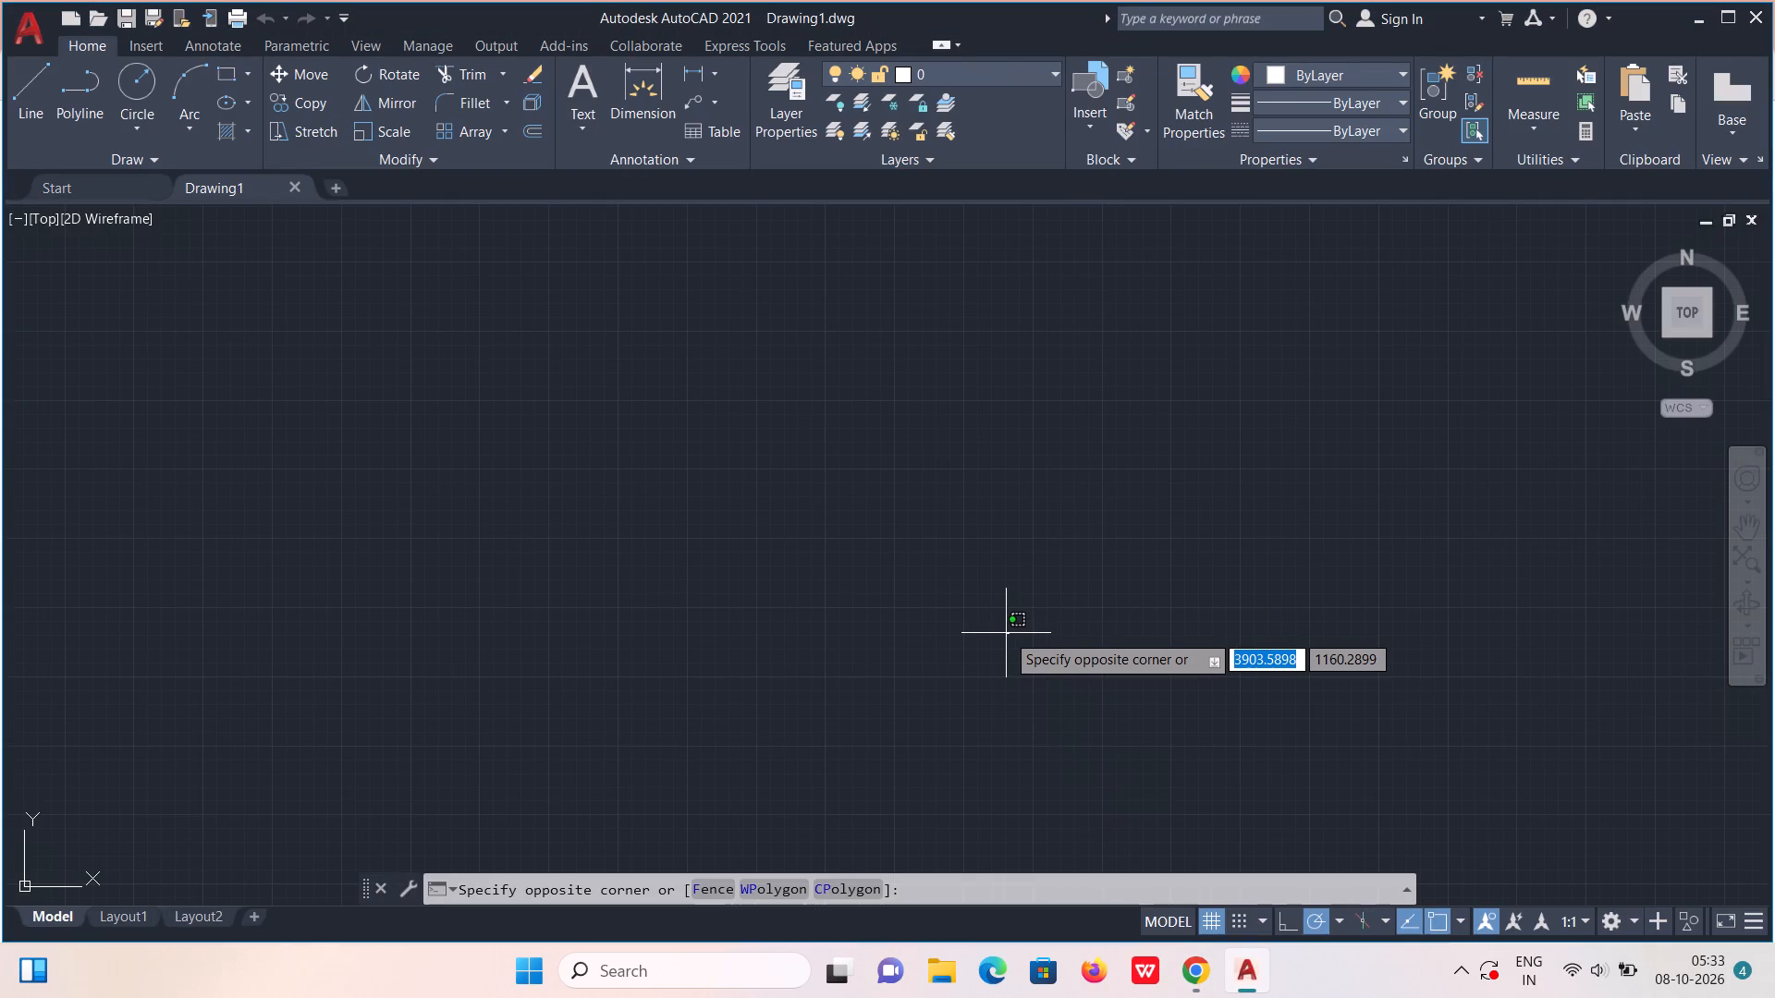
pyautogui.press('Escape')
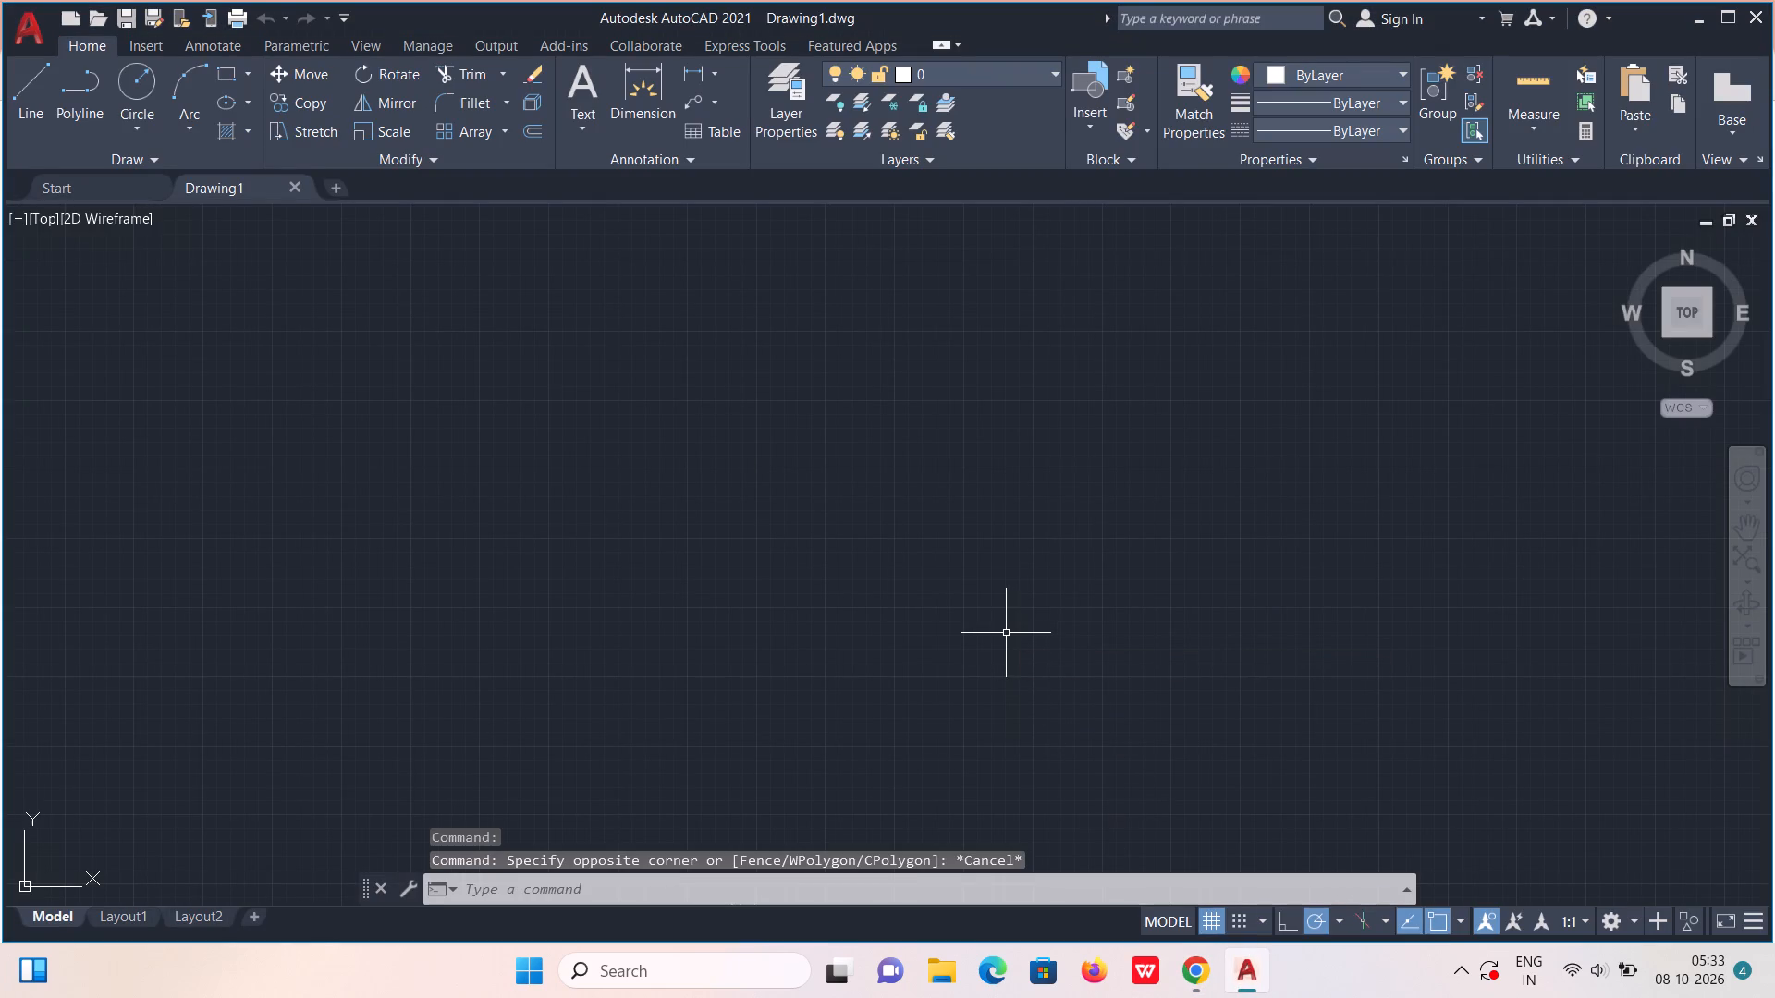
pyautogui.hotkey('ctrl', 's')
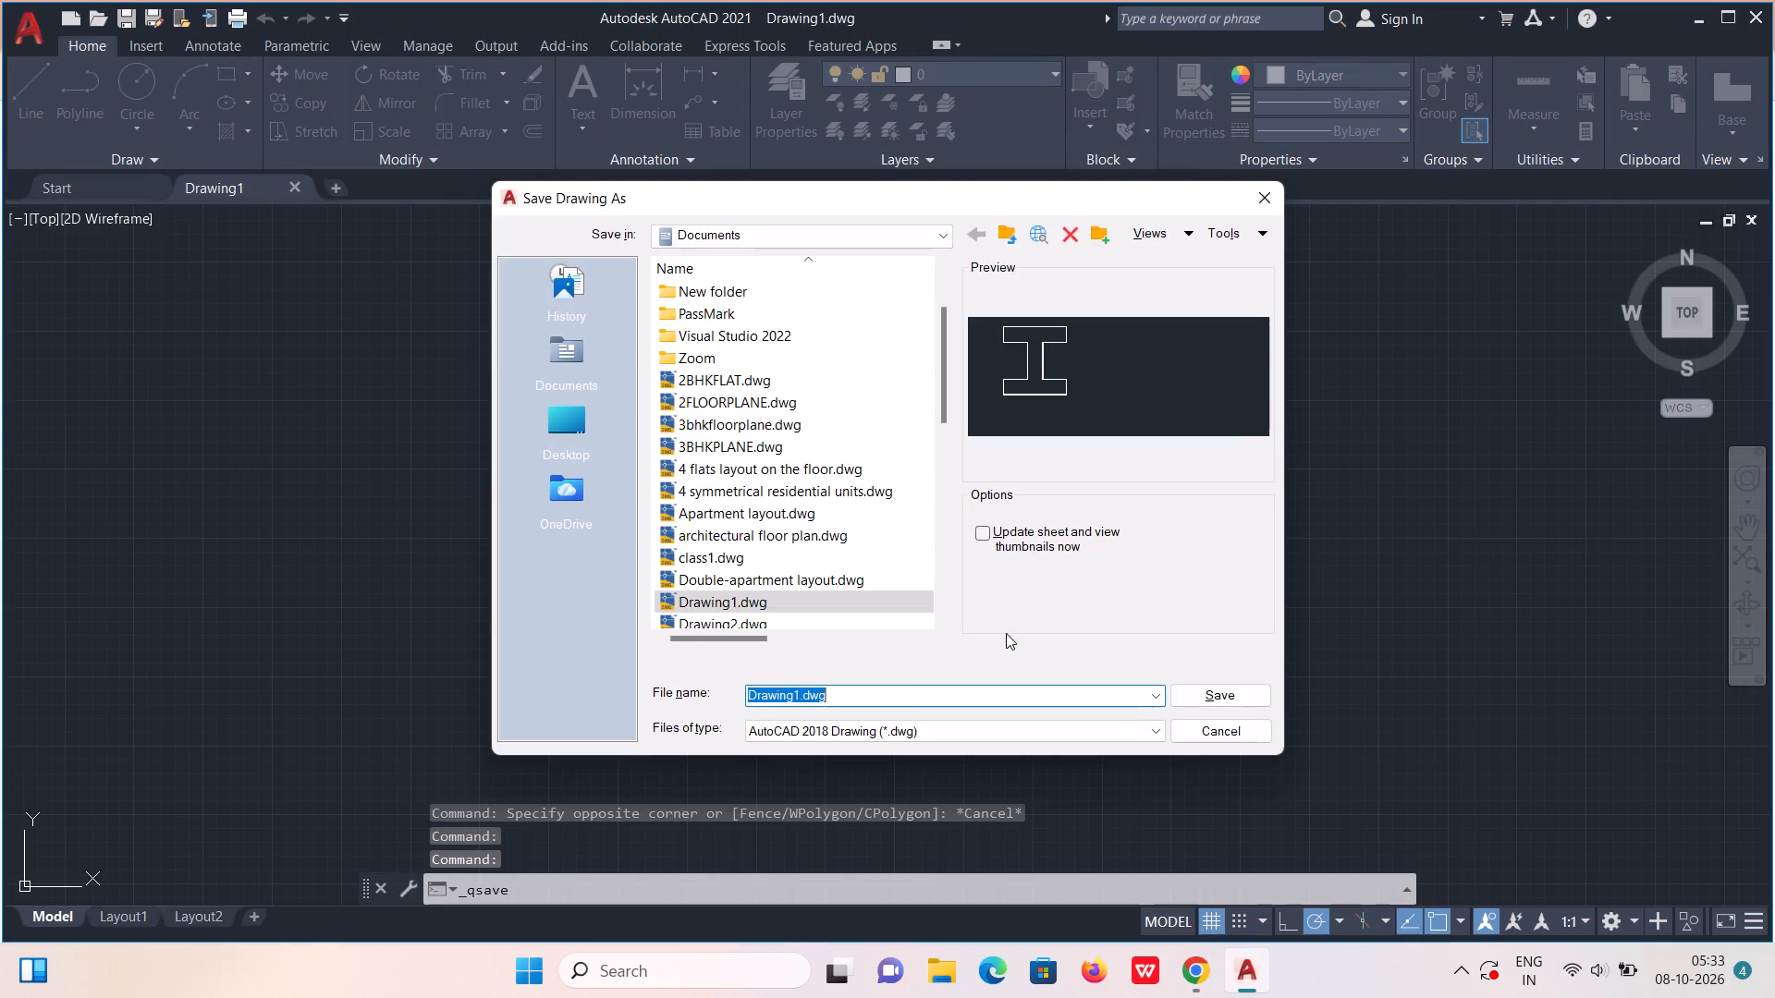
pyautogui.click(798, 688)
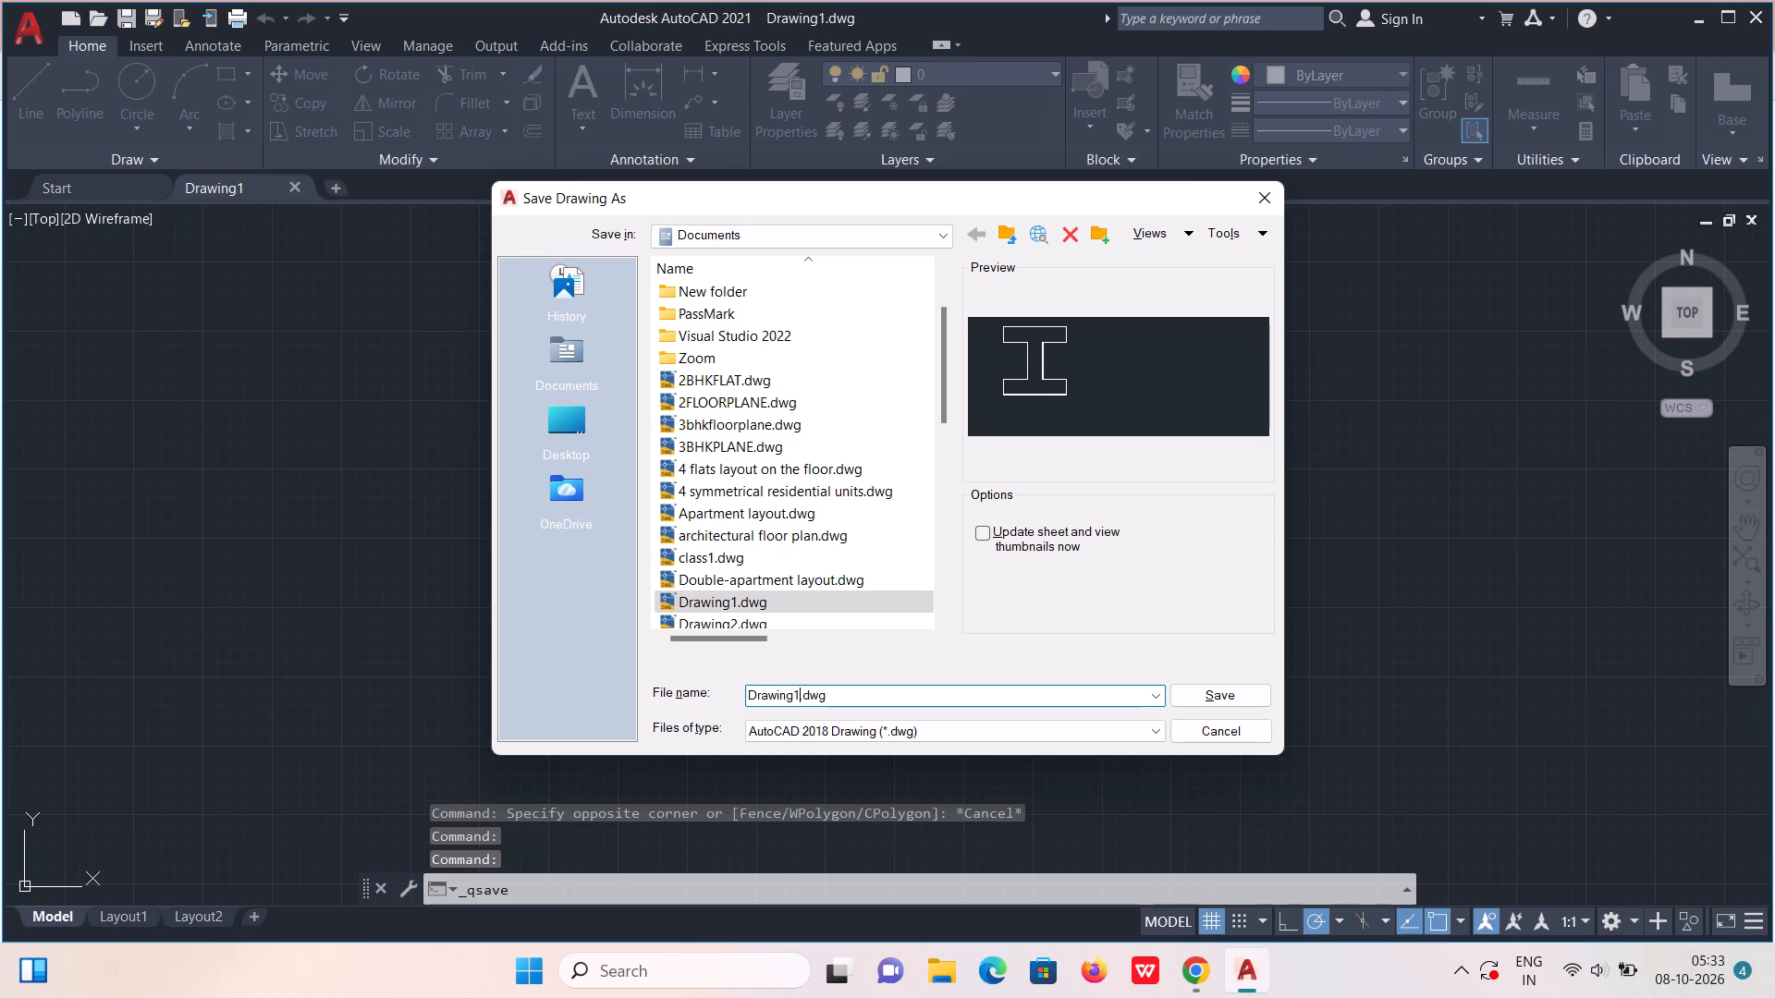
pyautogui.press('BackSpace')
pyautogui.press('BackSpace')
pyautogui.press('BackSpace')
pyautogui.press('BackSpace')
pyautogui.press('BackSpace')
pyautogui.press('BackSpace')
pyautogui.press('BackSpace')
pyautogui.press('BackSpace')
pyautogui.press('BackSpace')
pyautogui.press('BackSpace')
pyautogui.press('BackSpace')
pyautogui.press('BackSpace')
pyautogui.press('BackSpace')
pyautogui.press('BackSpace')
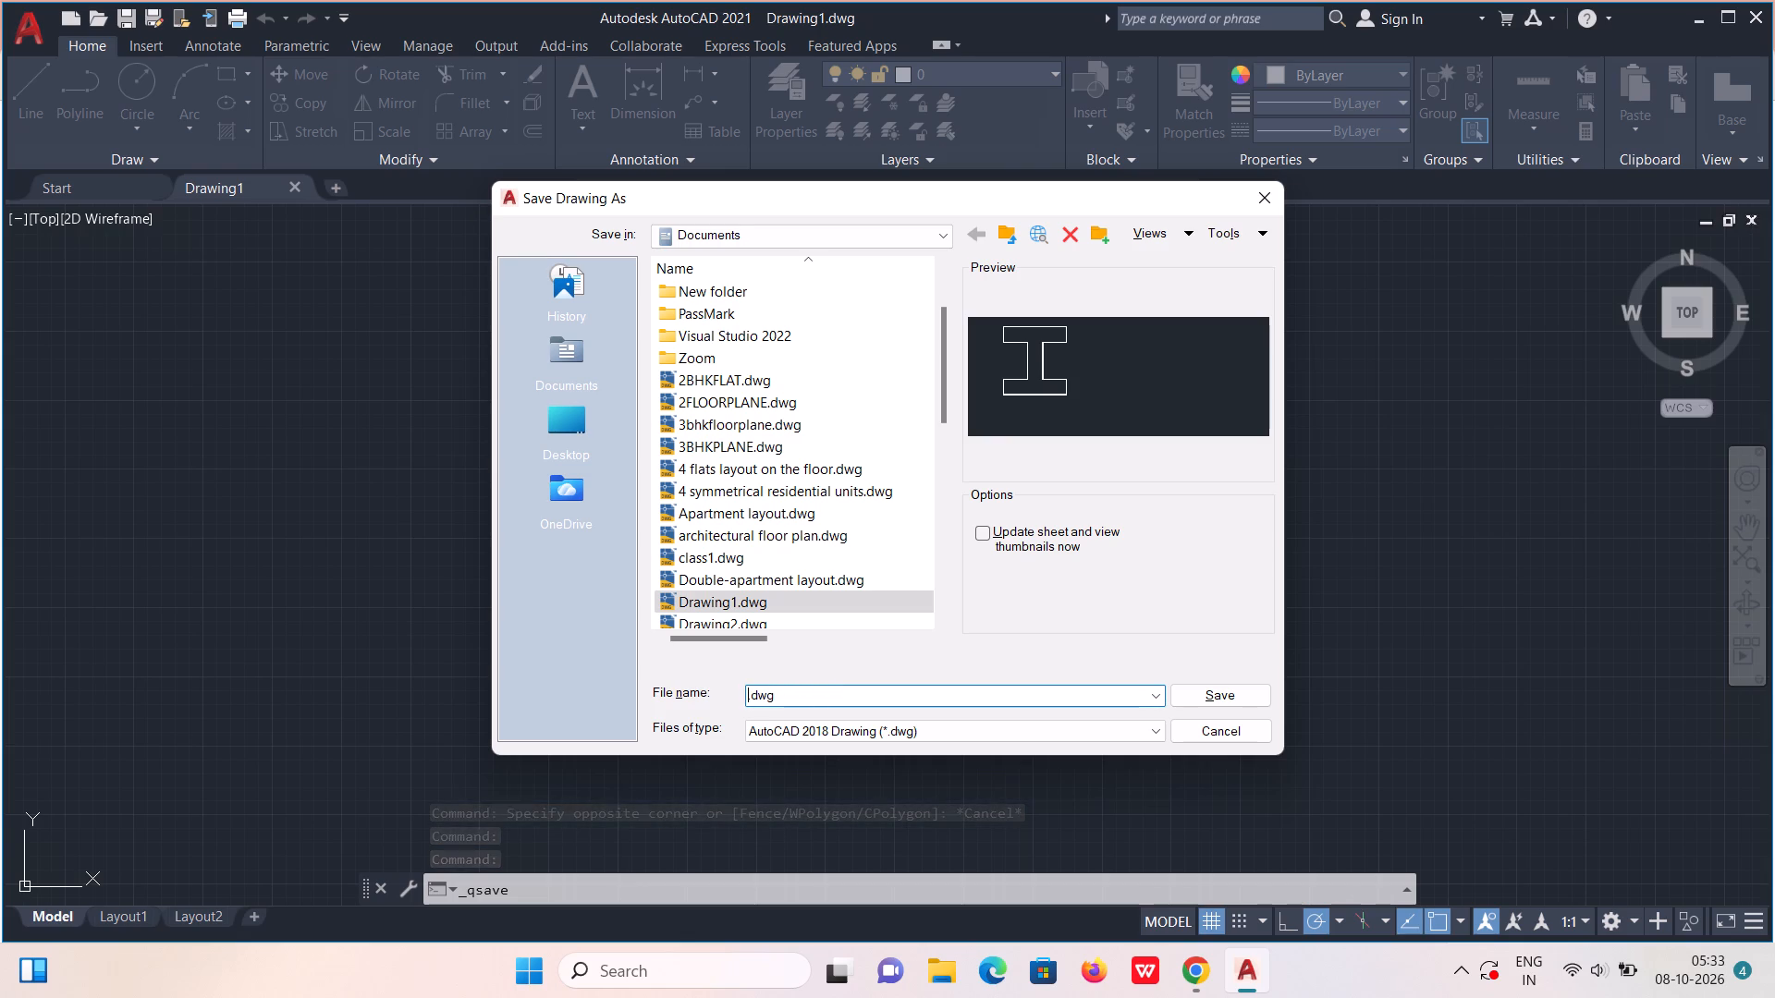
pyautogui.hotkey('ctrl', 'c')
pyautogui.hotkey('ctrl', 'v')
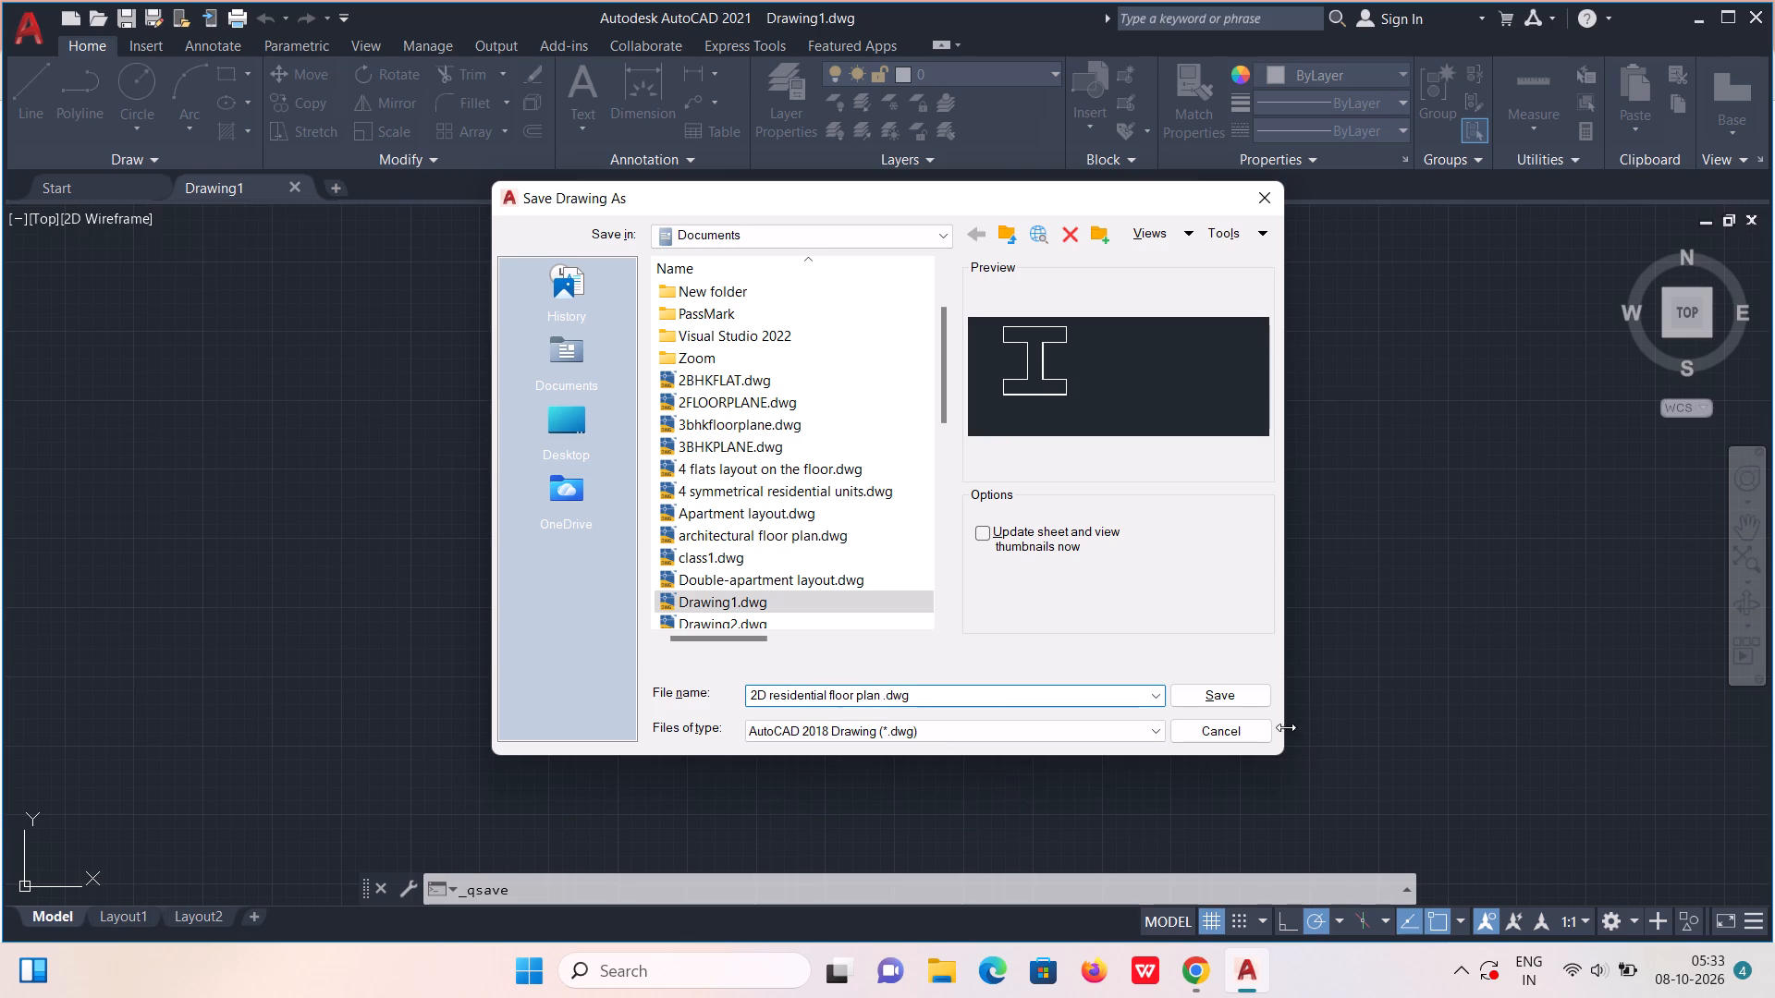
pyautogui.click(1226, 688)
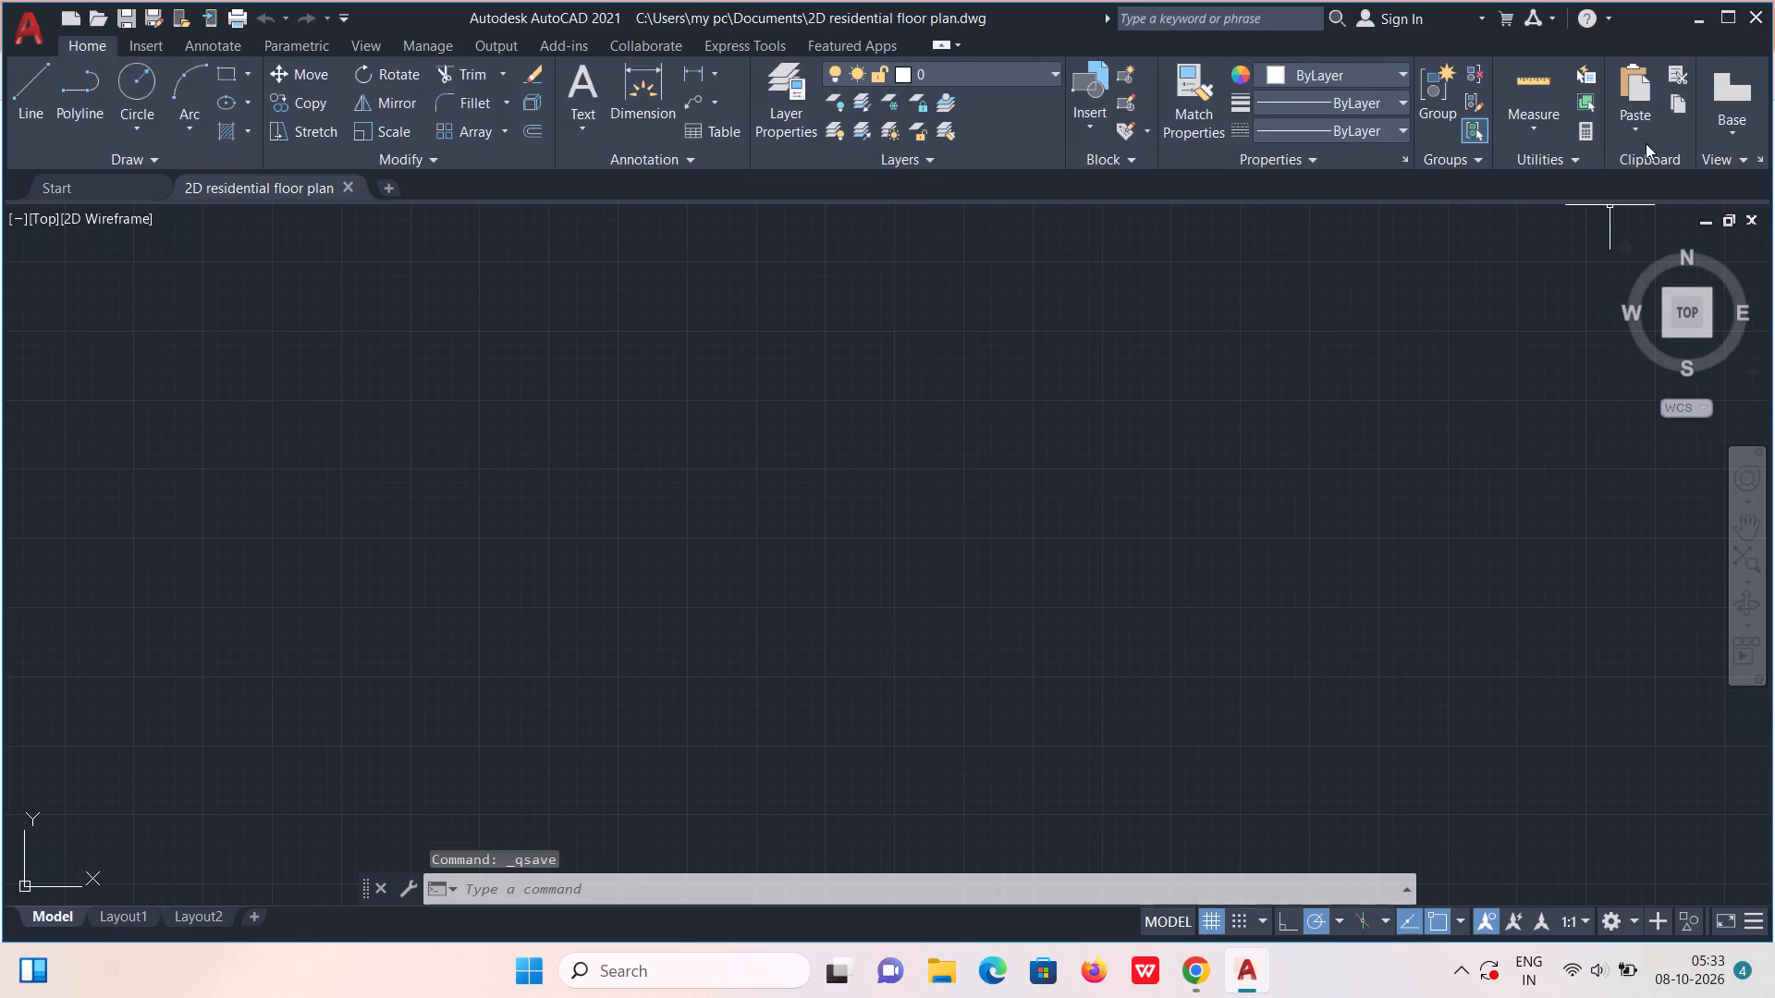
# Minimise the AutoCAD and Chrome windows and launch Fuji from the desktop.
pyautogui.click(1702, 14)
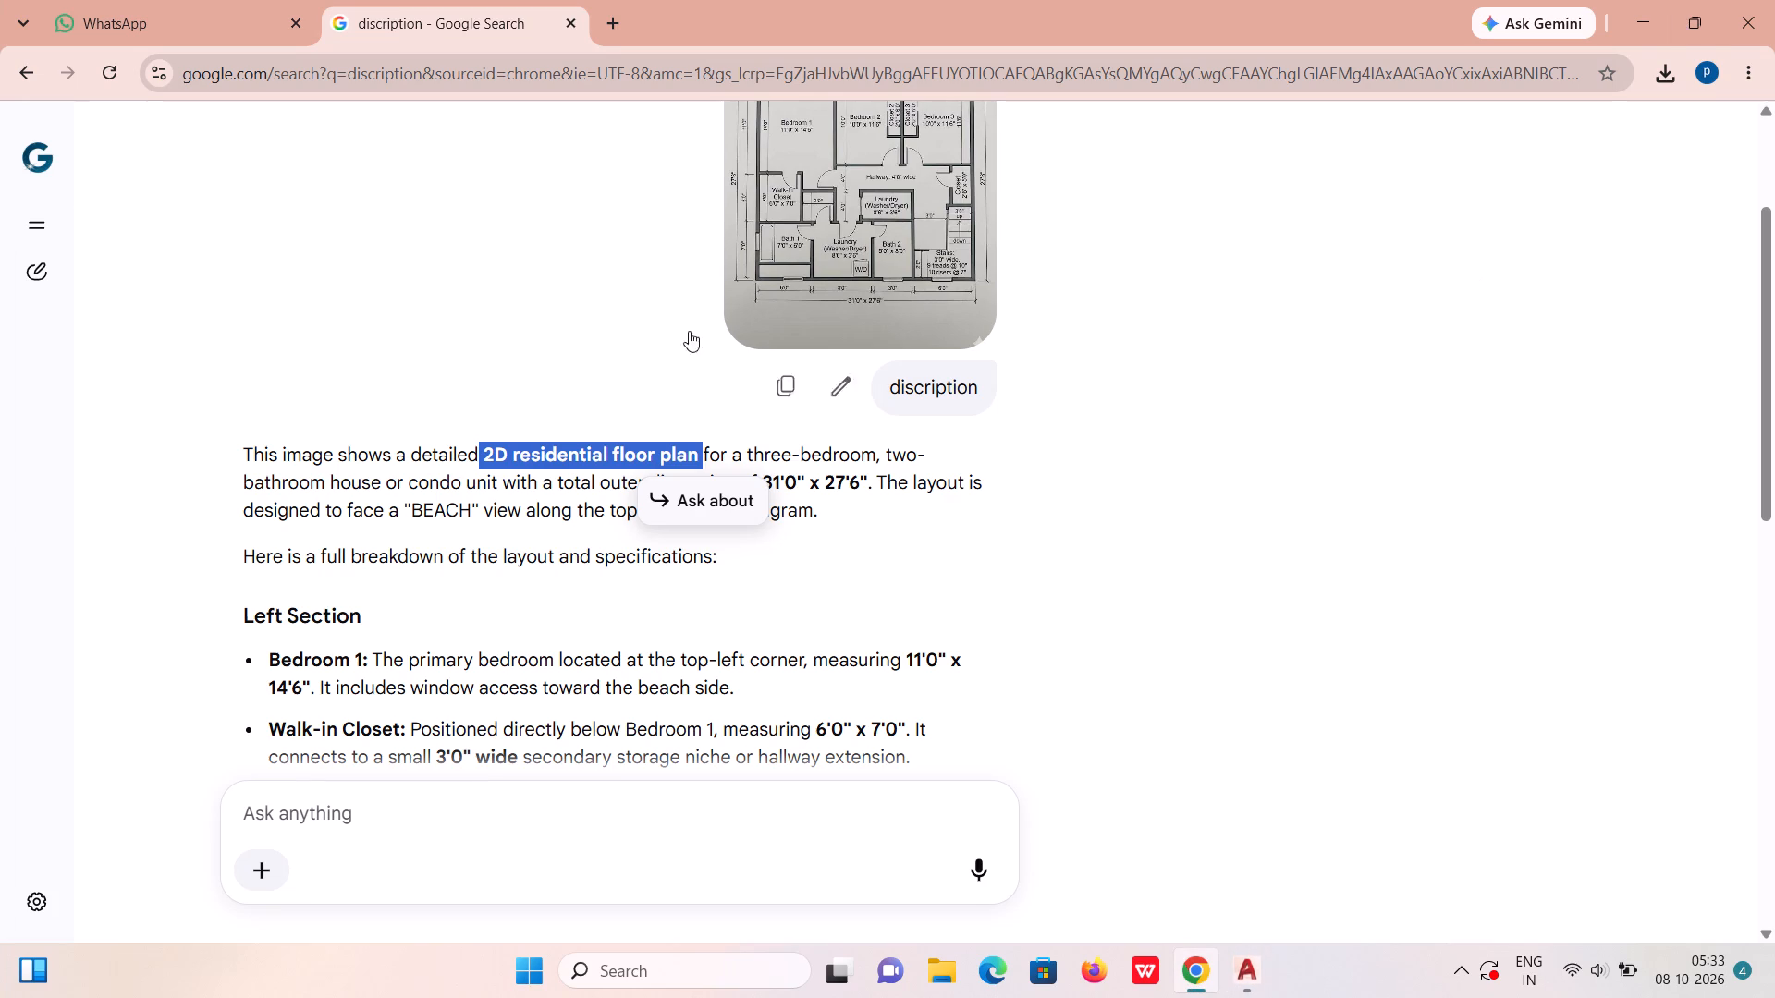
pyautogui.click(1659, 28)
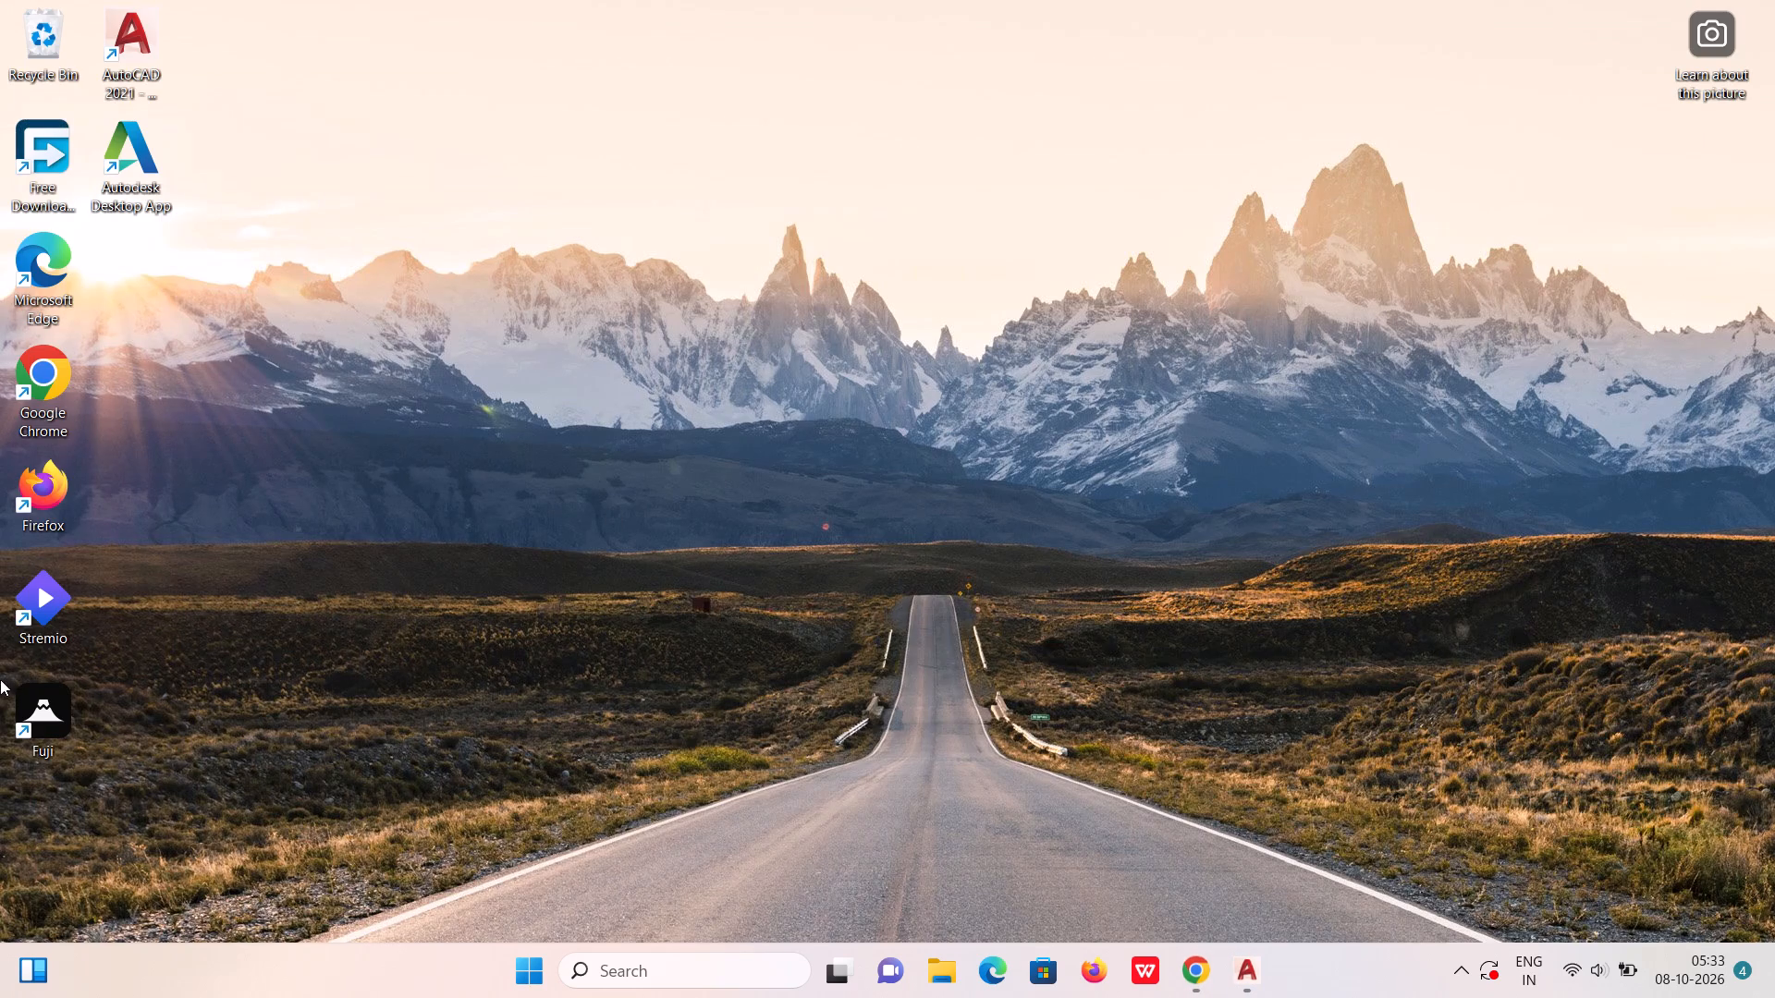
pyautogui.doubleClick(46, 707)
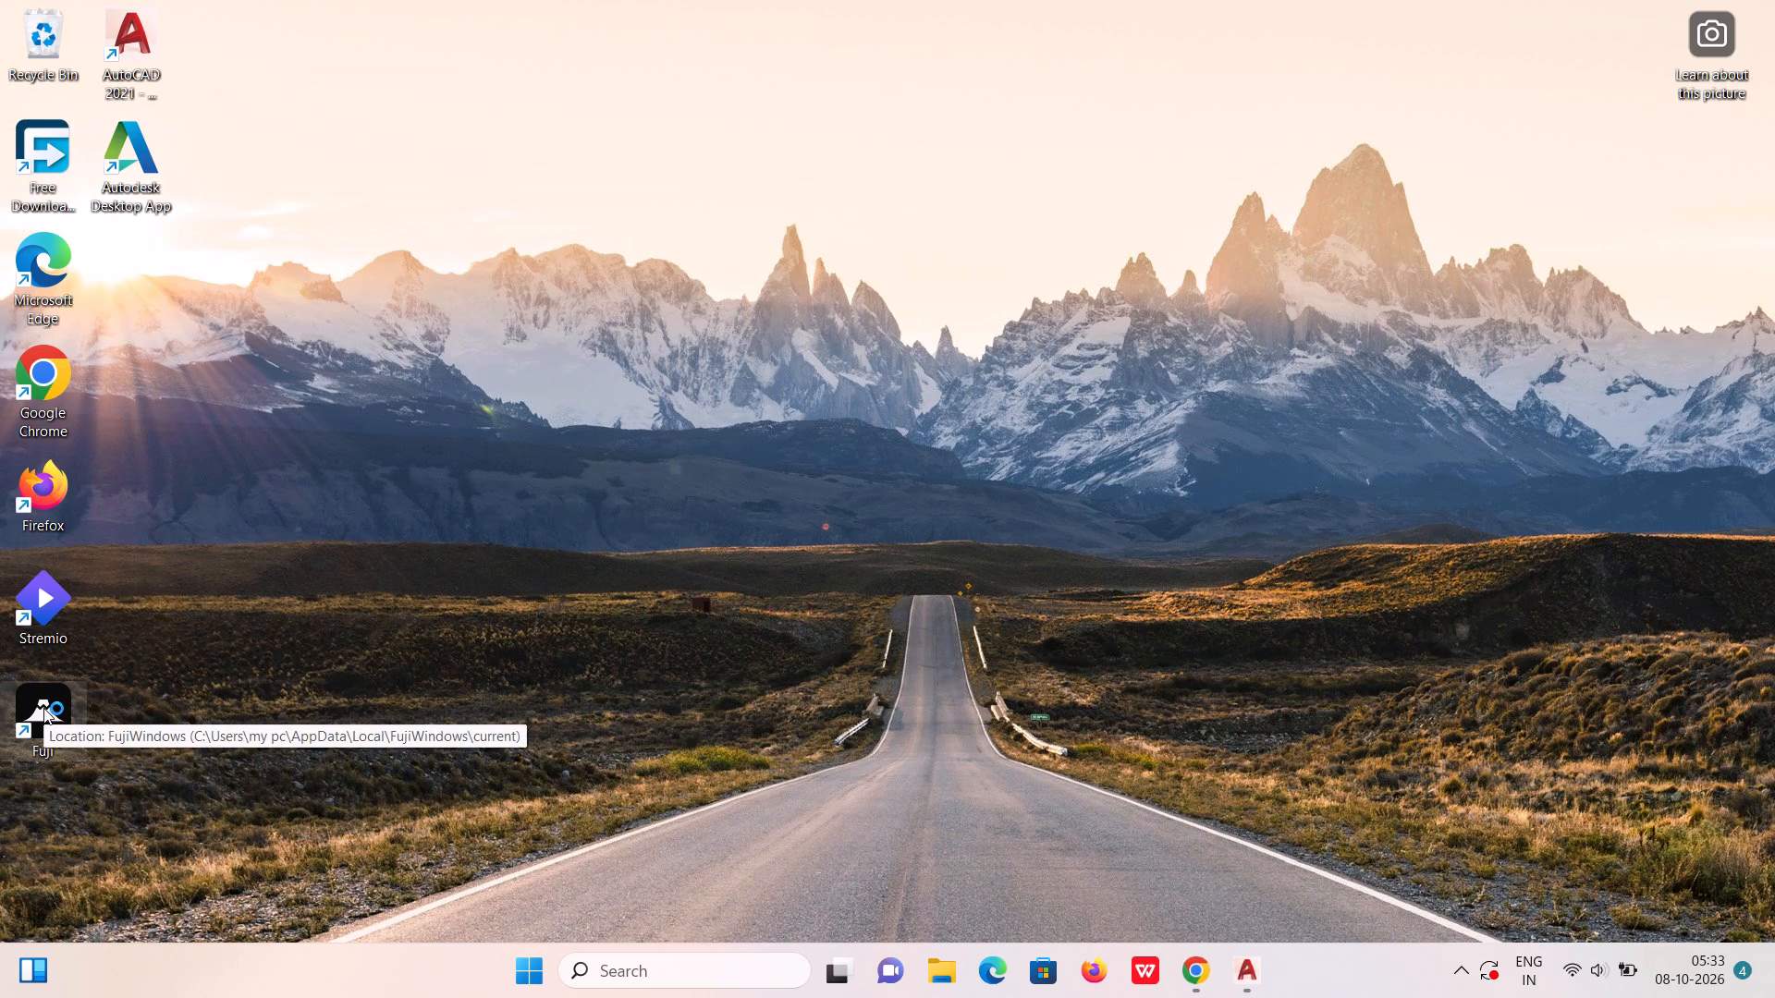
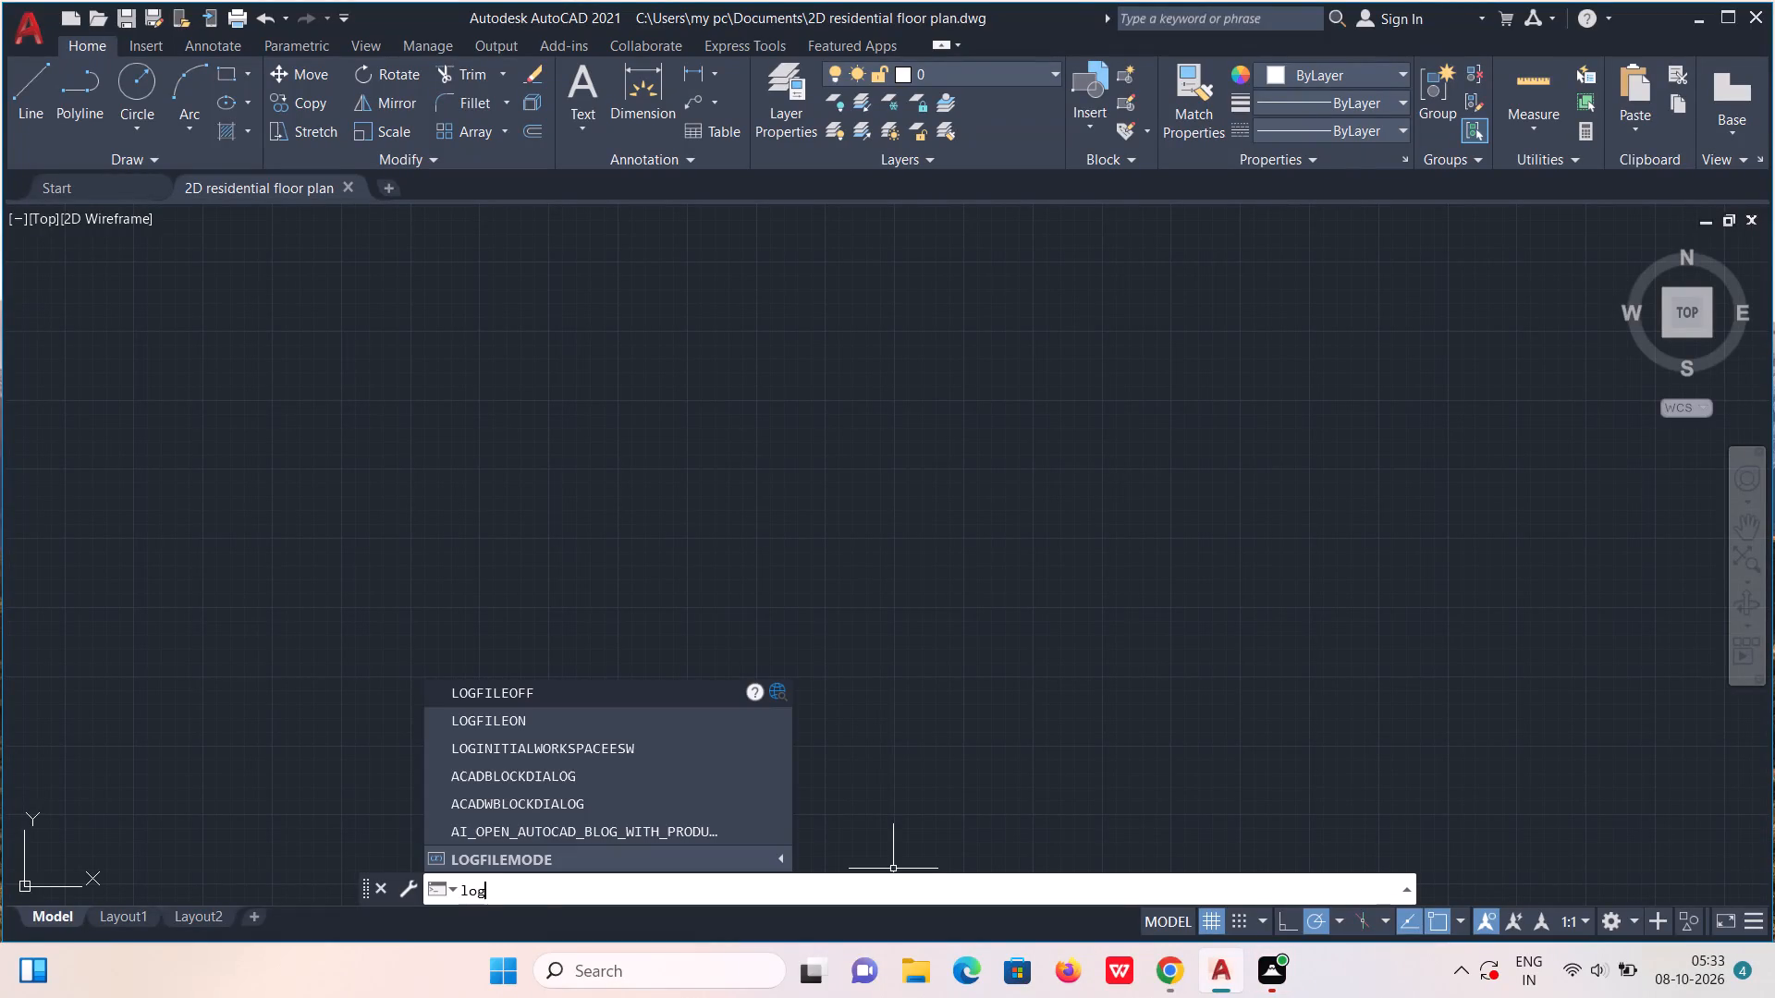
# Turn on command logging for the drawing with LOGFILEON.
pyautogui.click(581, 718)
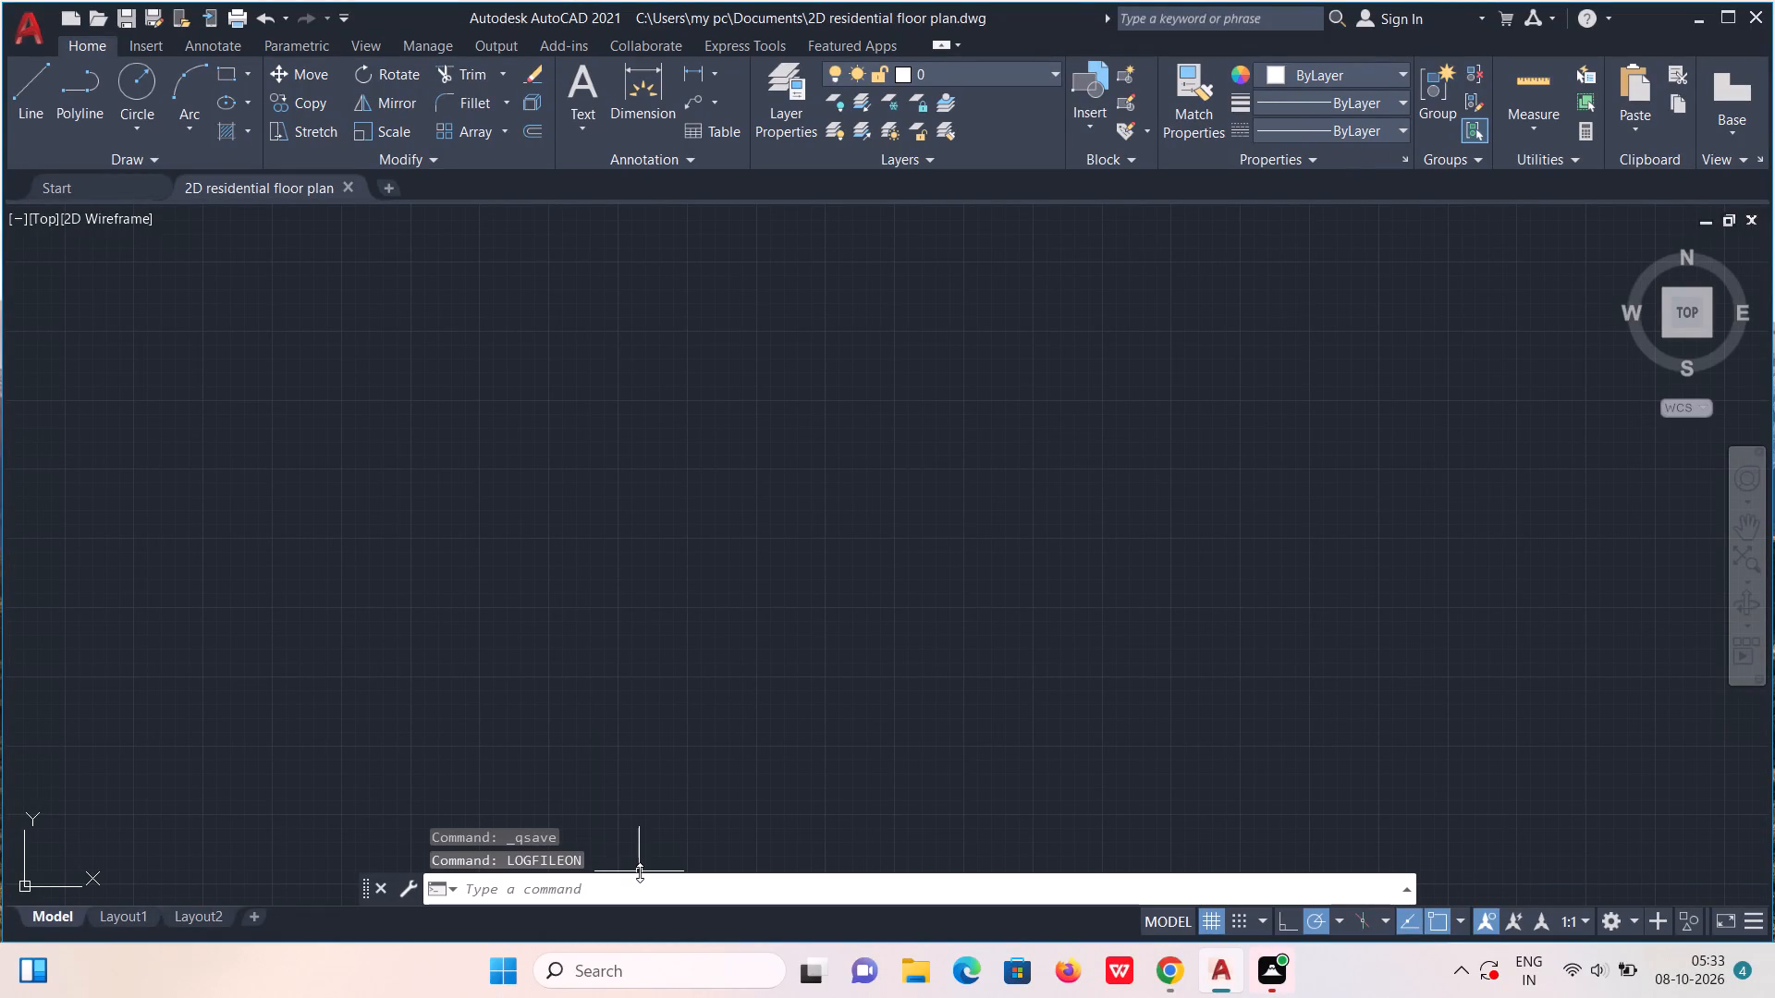
# Set the model space limits with lower-left corner 0,0 and upper-right corner 1000,1000.
pyautogui.write('lim')
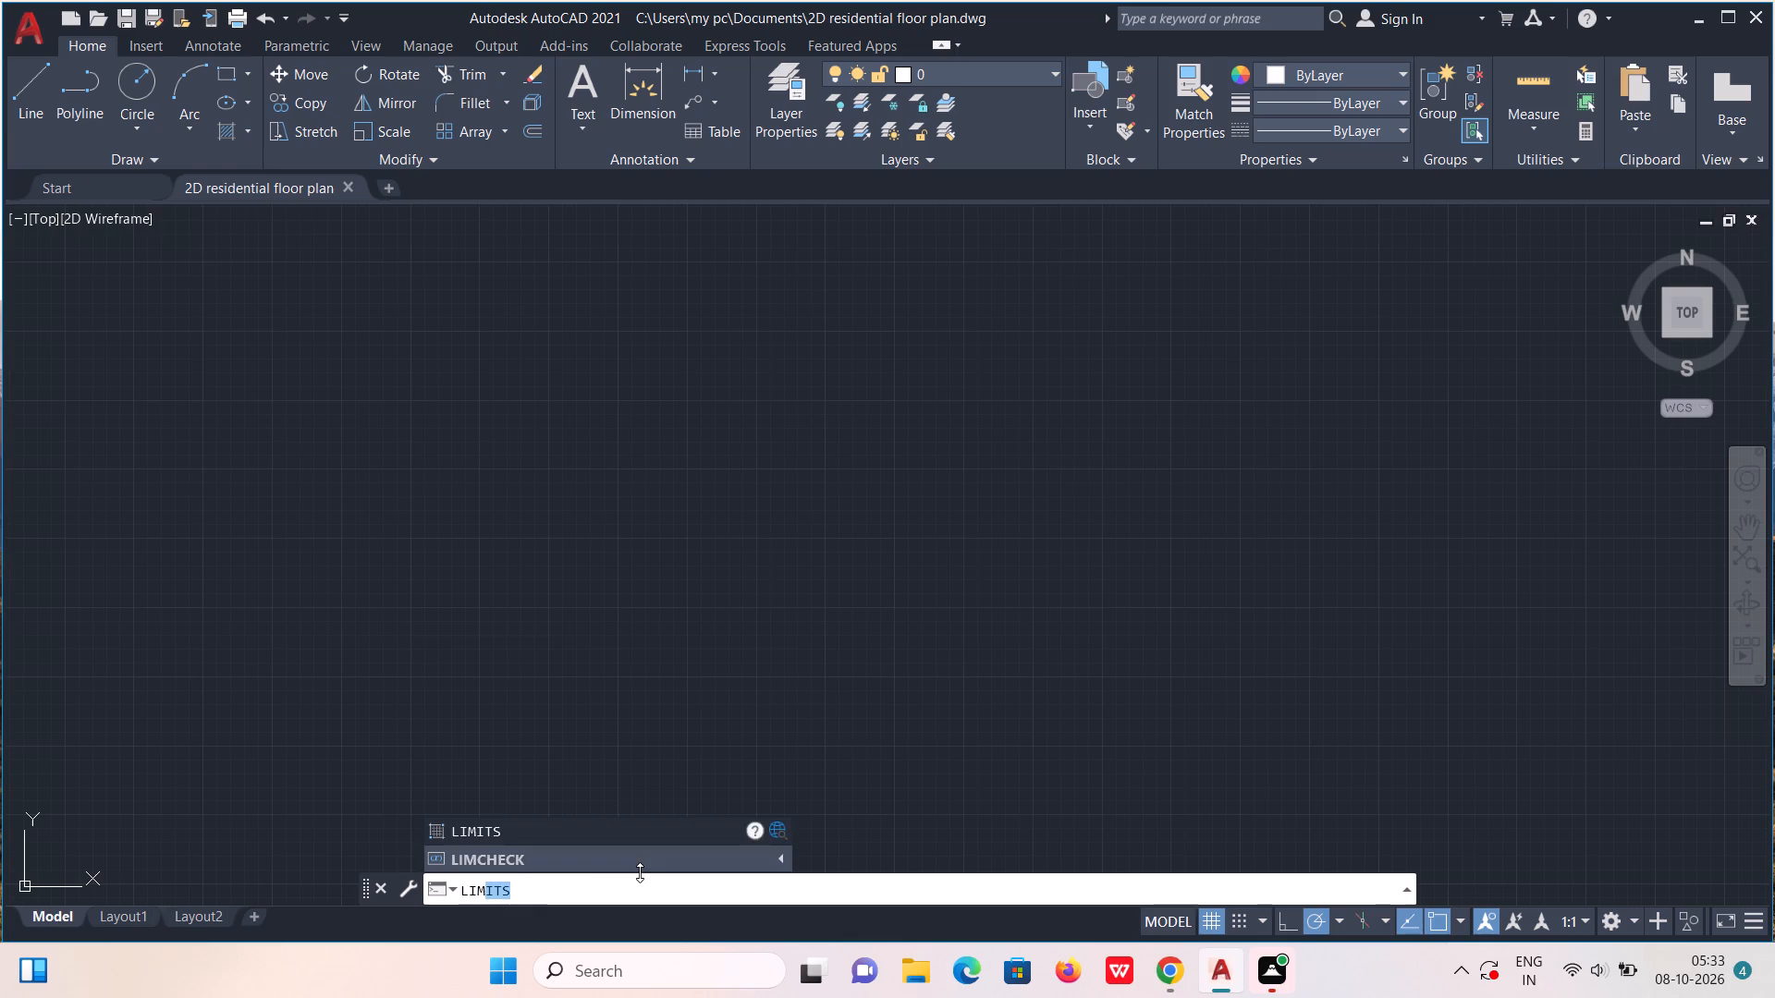
pyautogui.press('Return')
pyautogui.press('0')
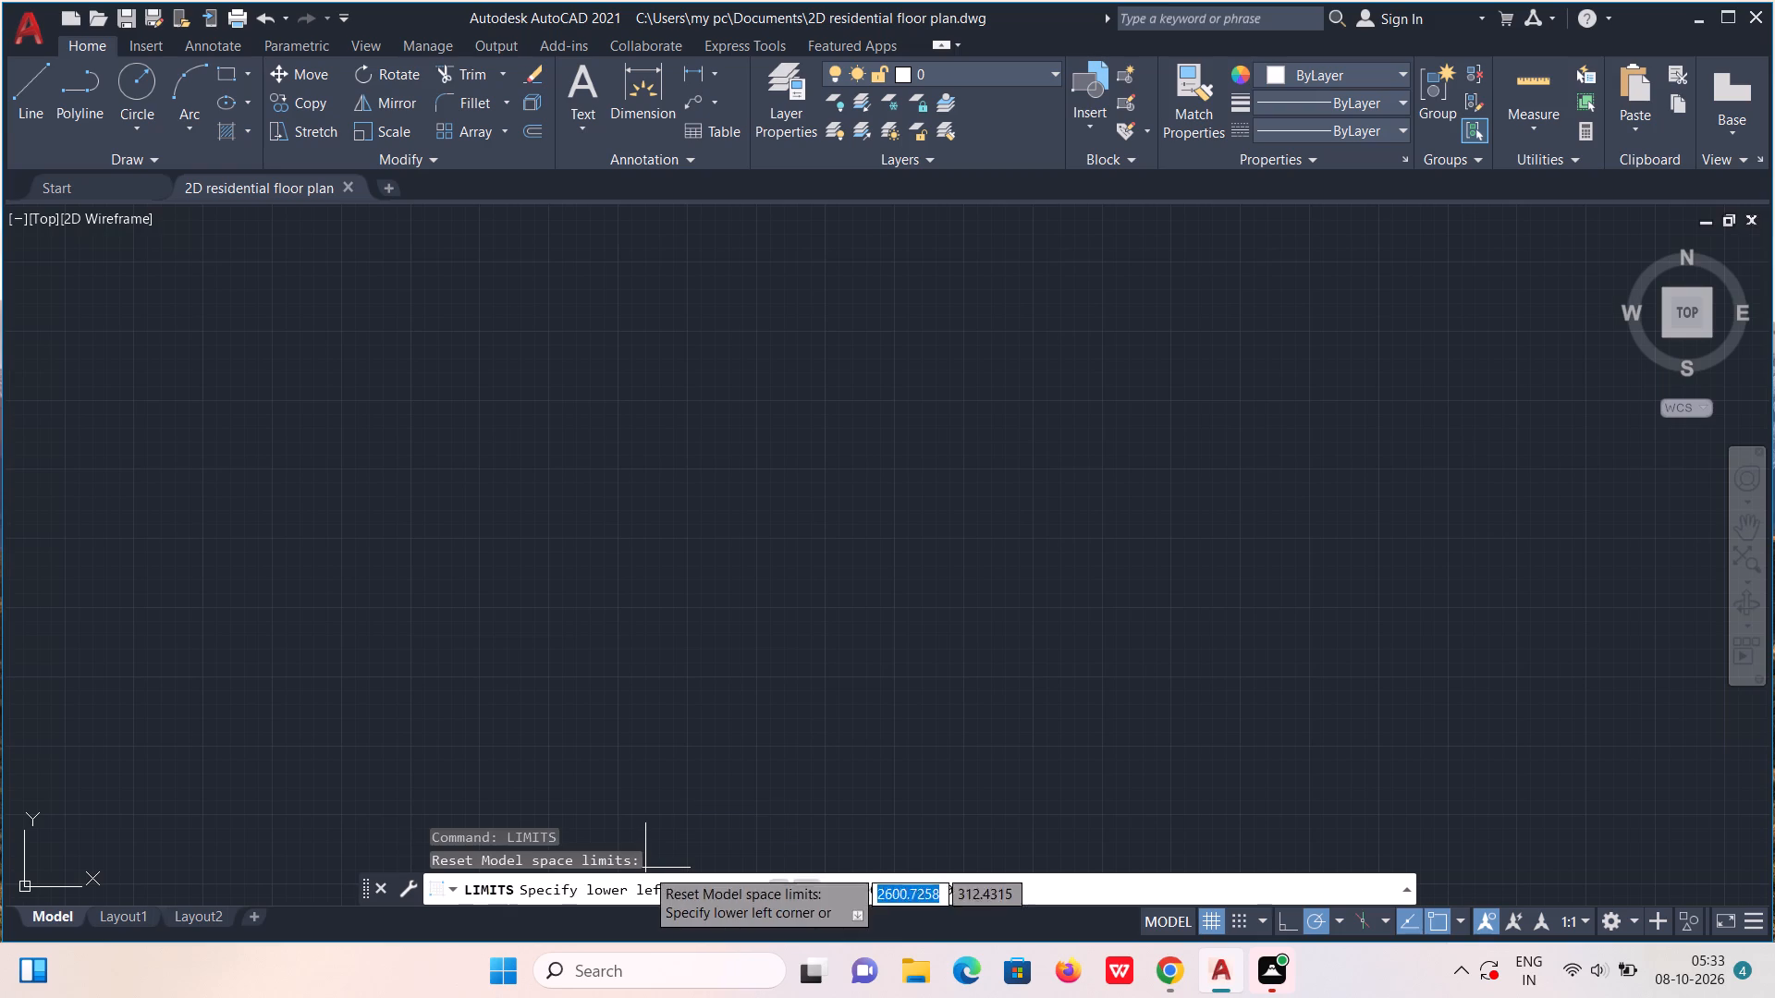
pyautogui.write(',0')
pyautogui.press('Return')
pyautogui.write('1000')
pyautogui.write(',100')
pyautogui.press('0')
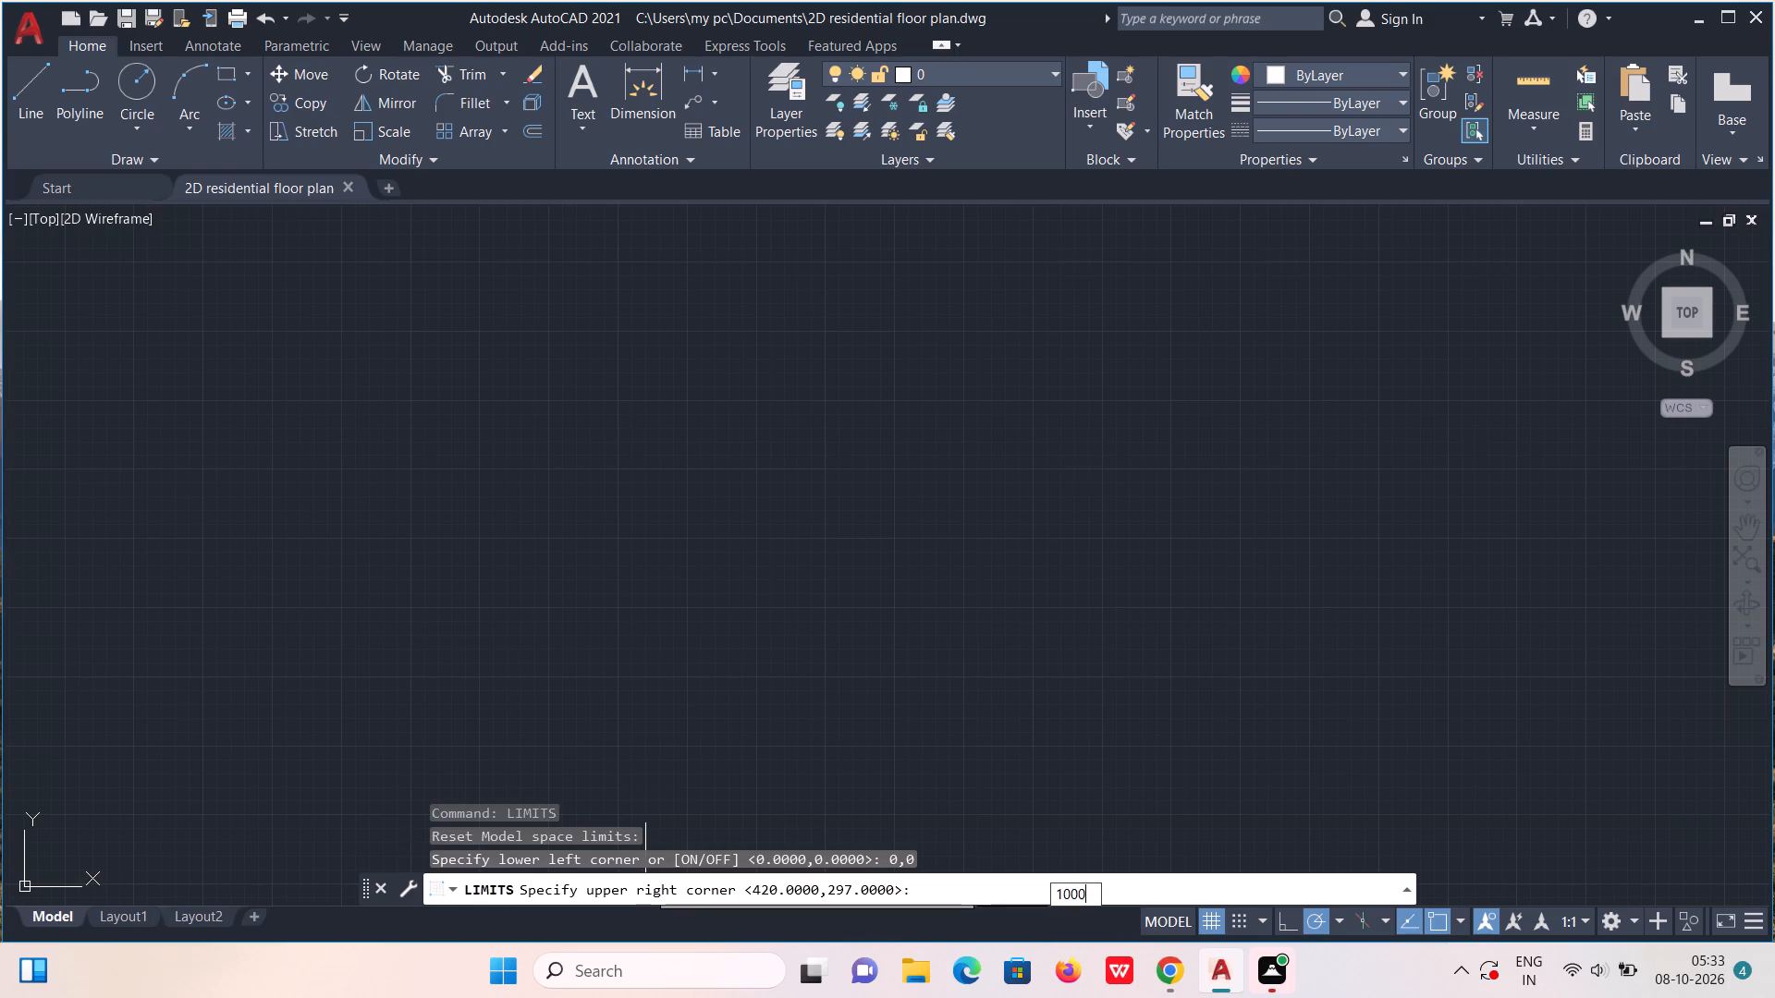
pyautogui.press('Return')
# Configure the drawing units as Engineering length with 0'-0" precision and Inches as the insertion scale.
pyautogui.press('u')
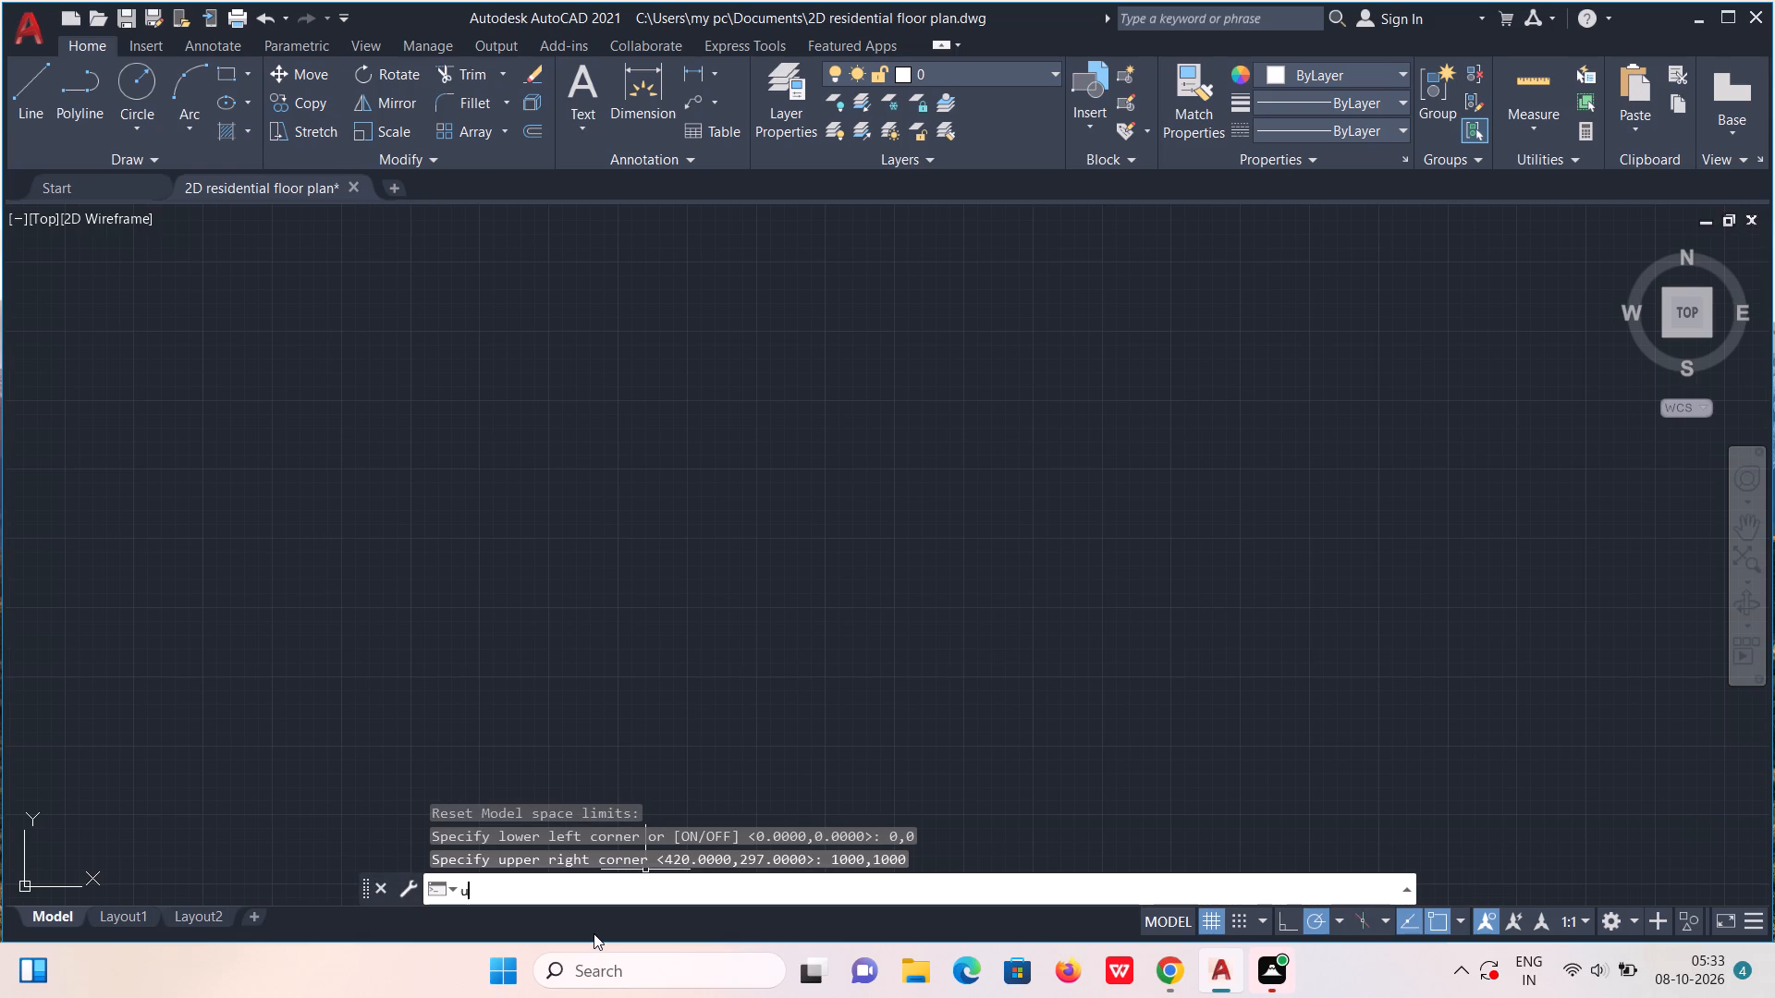
pyautogui.press('n')
pyautogui.press('Return')
pyautogui.click(815, 316)
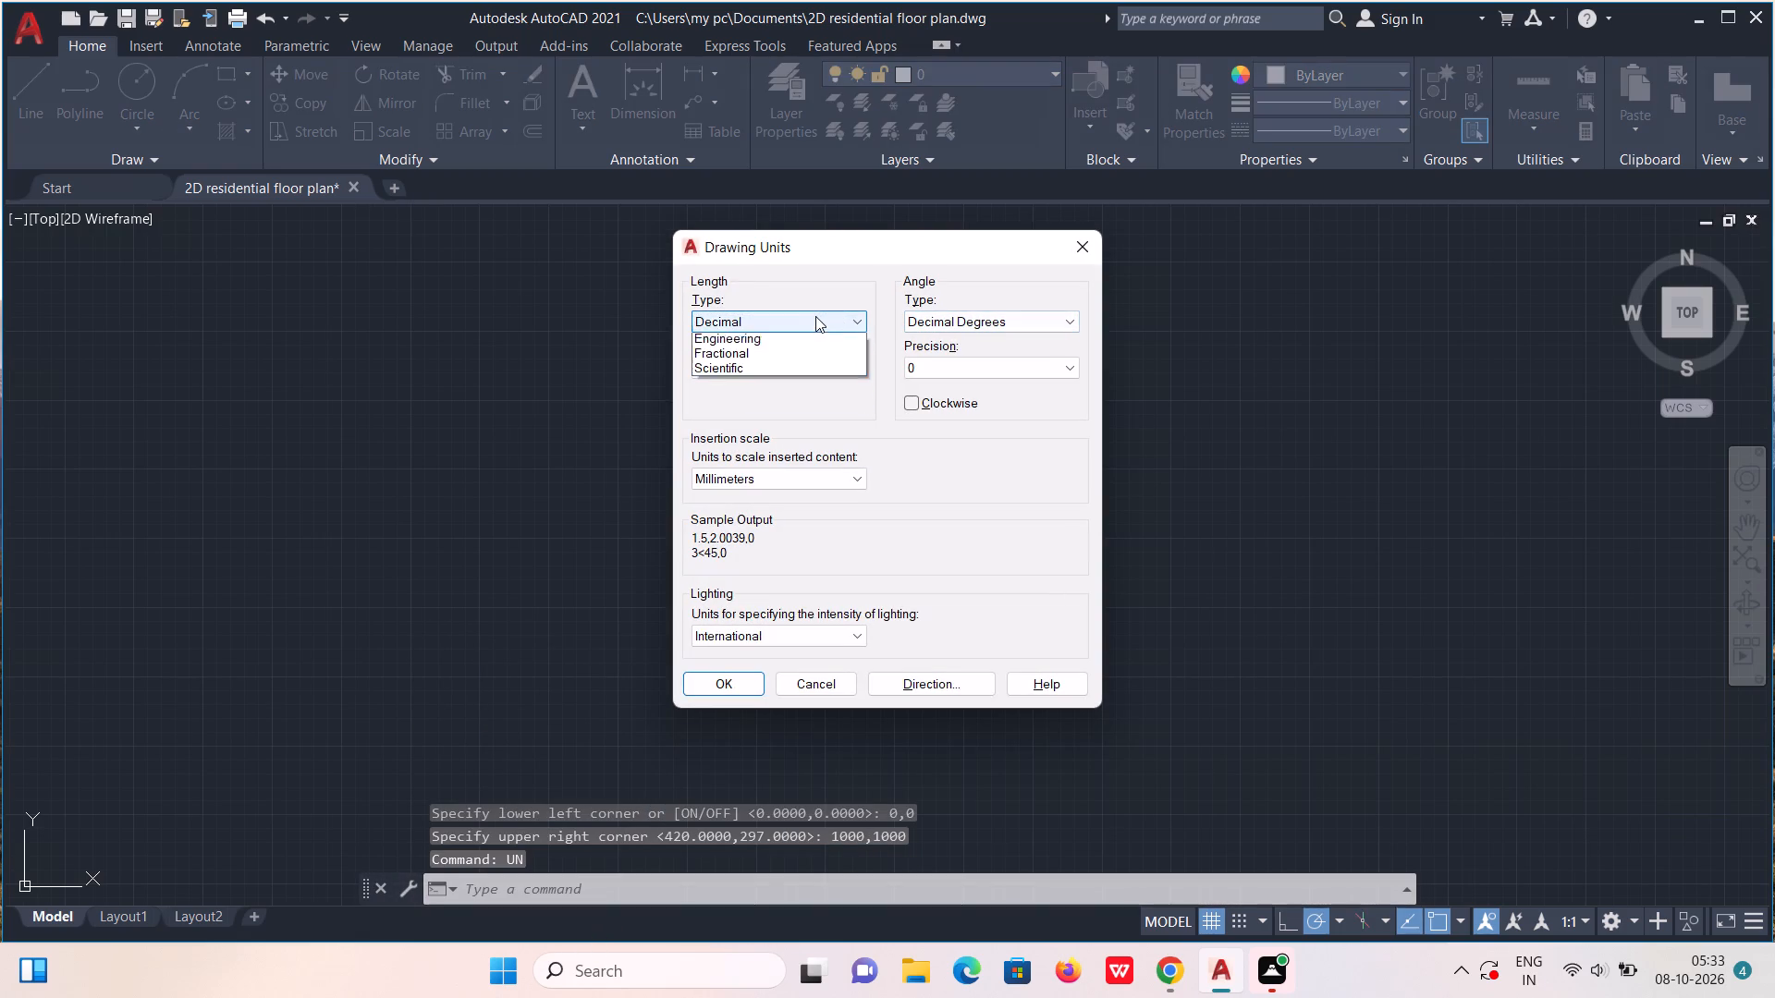
pyautogui.click(782, 371)
pyautogui.click(782, 371)
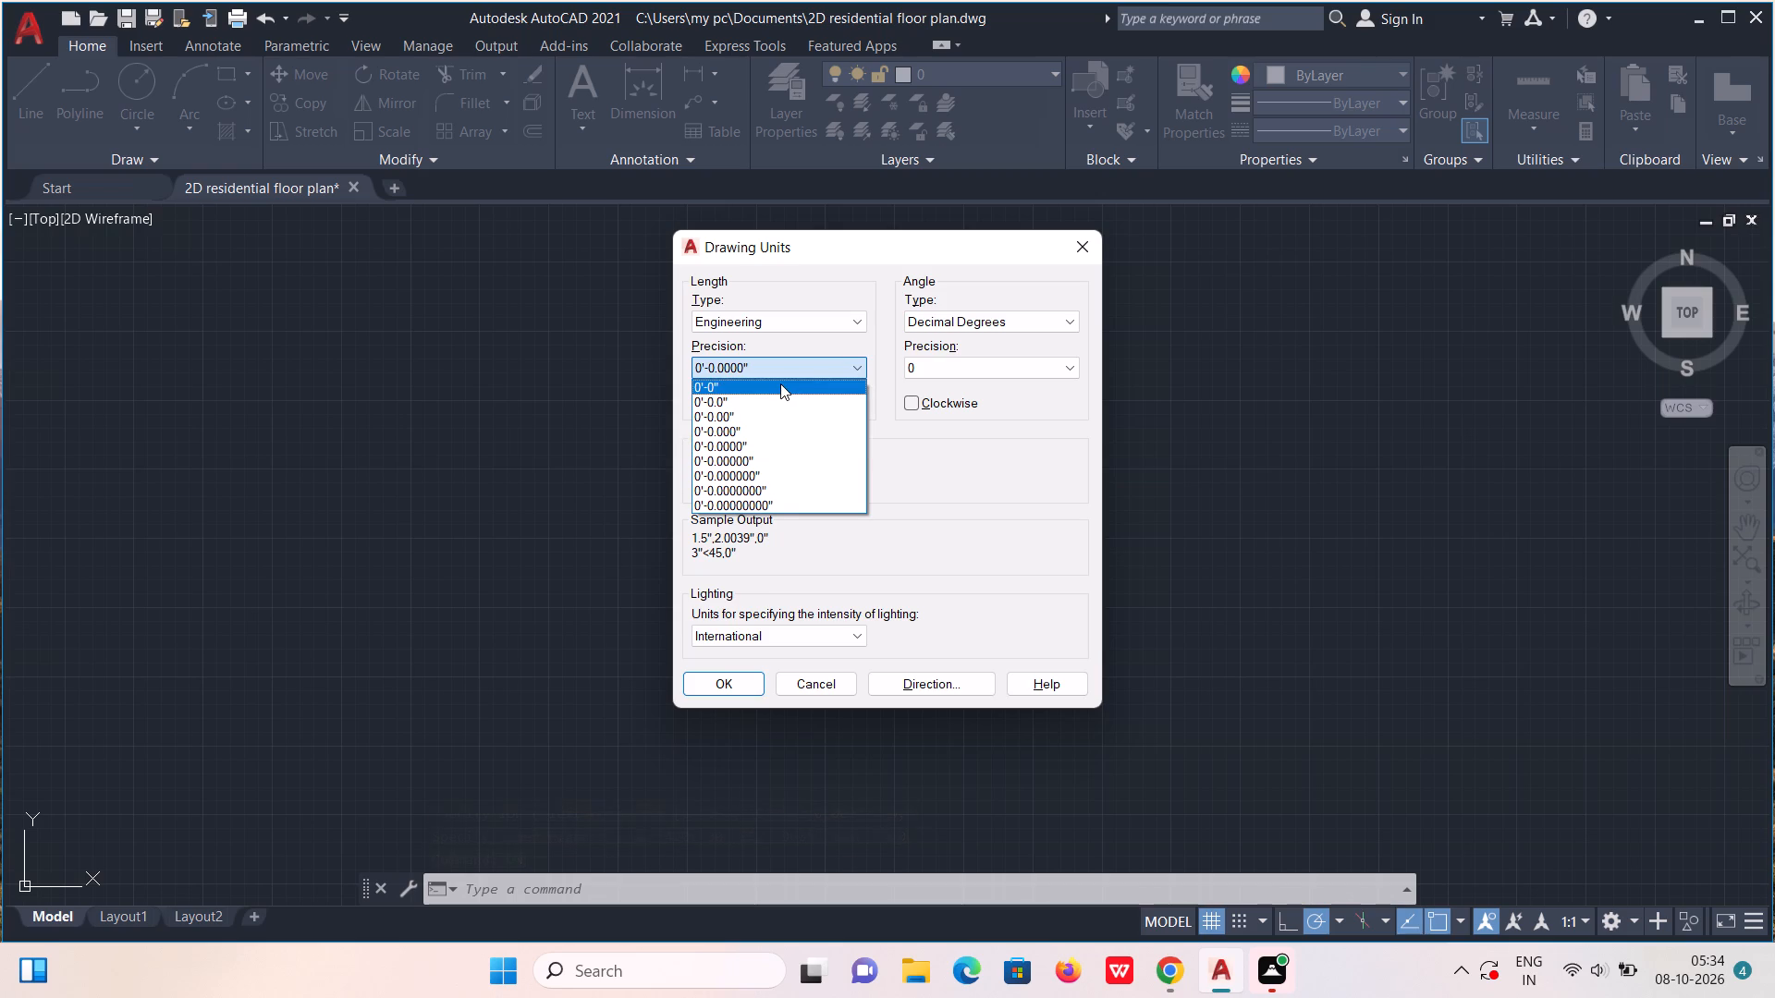
pyautogui.click(780, 383)
pyautogui.click(772, 477)
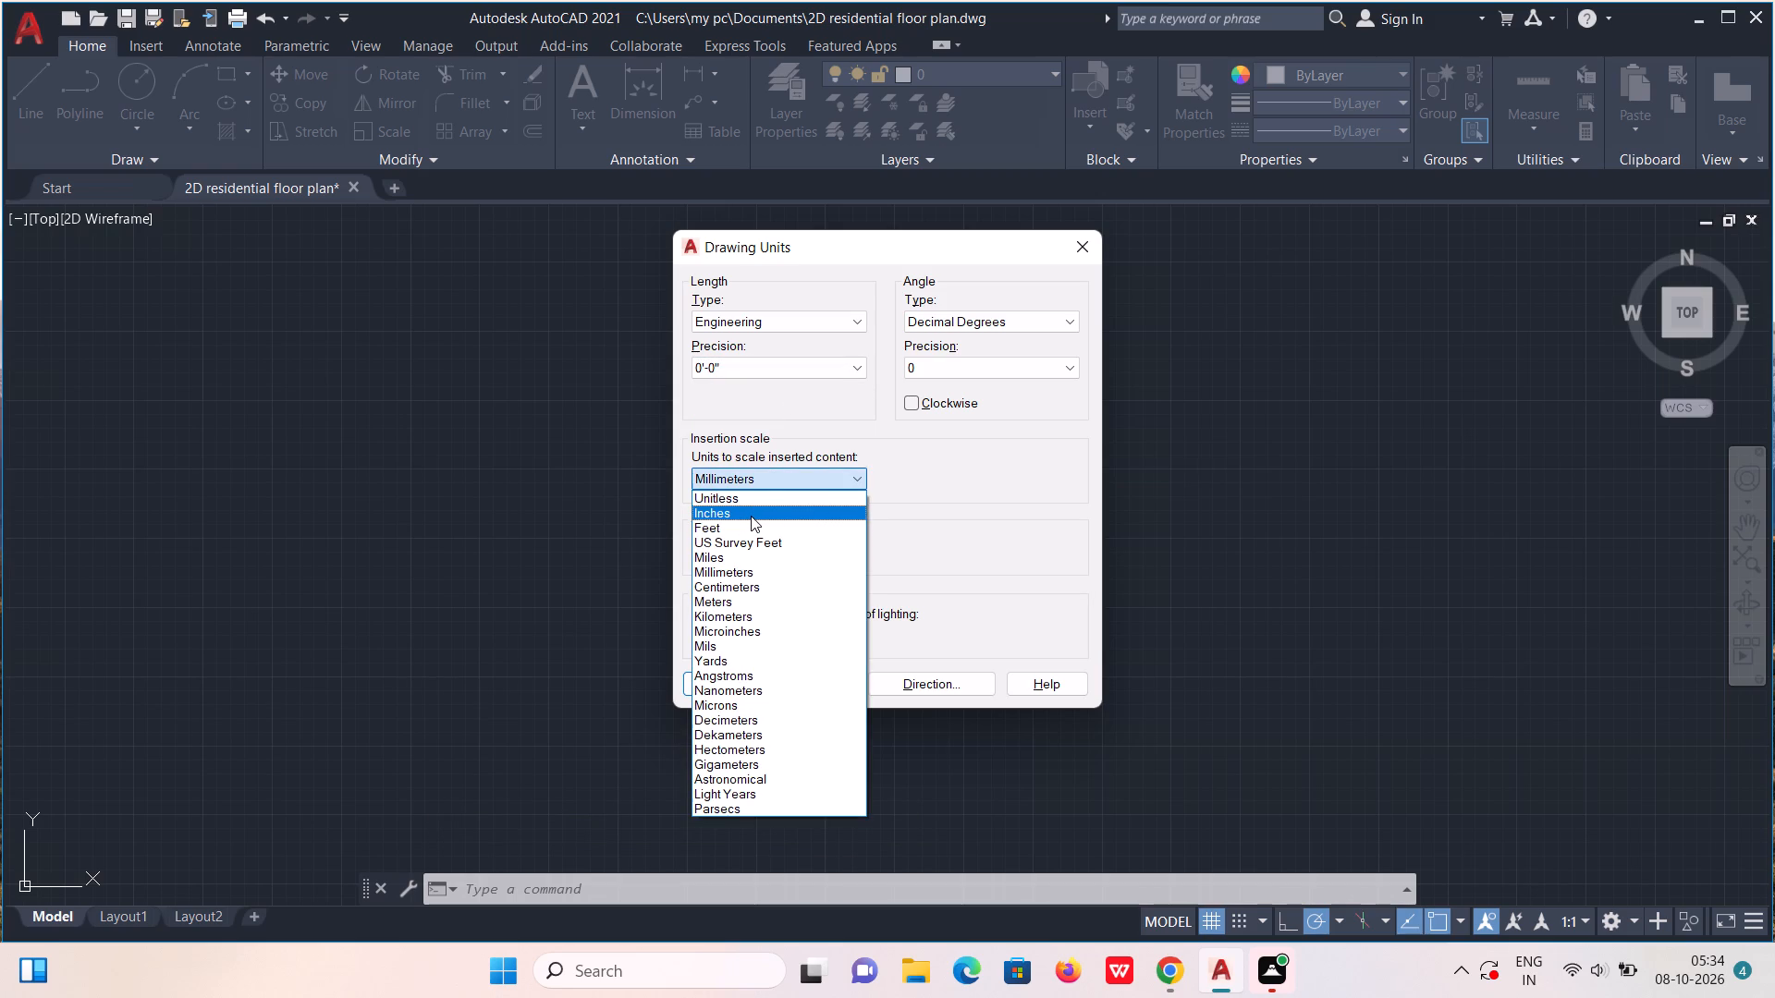
pyautogui.click(751, 516)
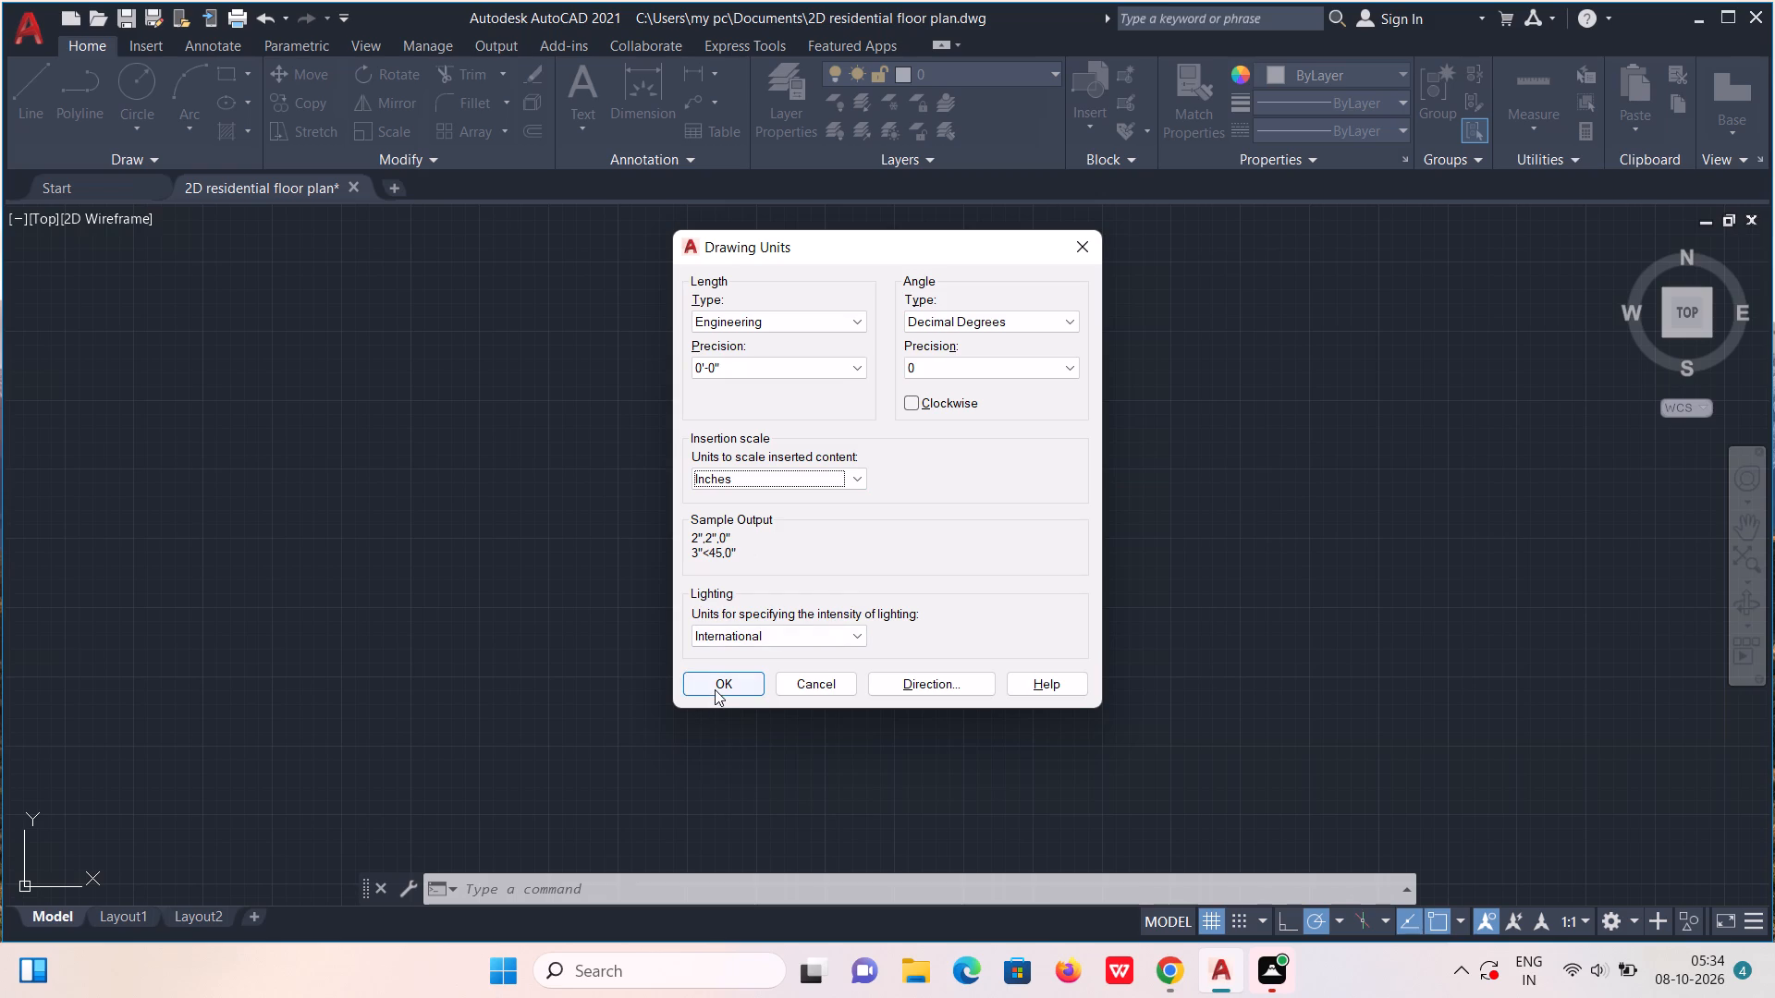
pyautogui.click(716, 686)
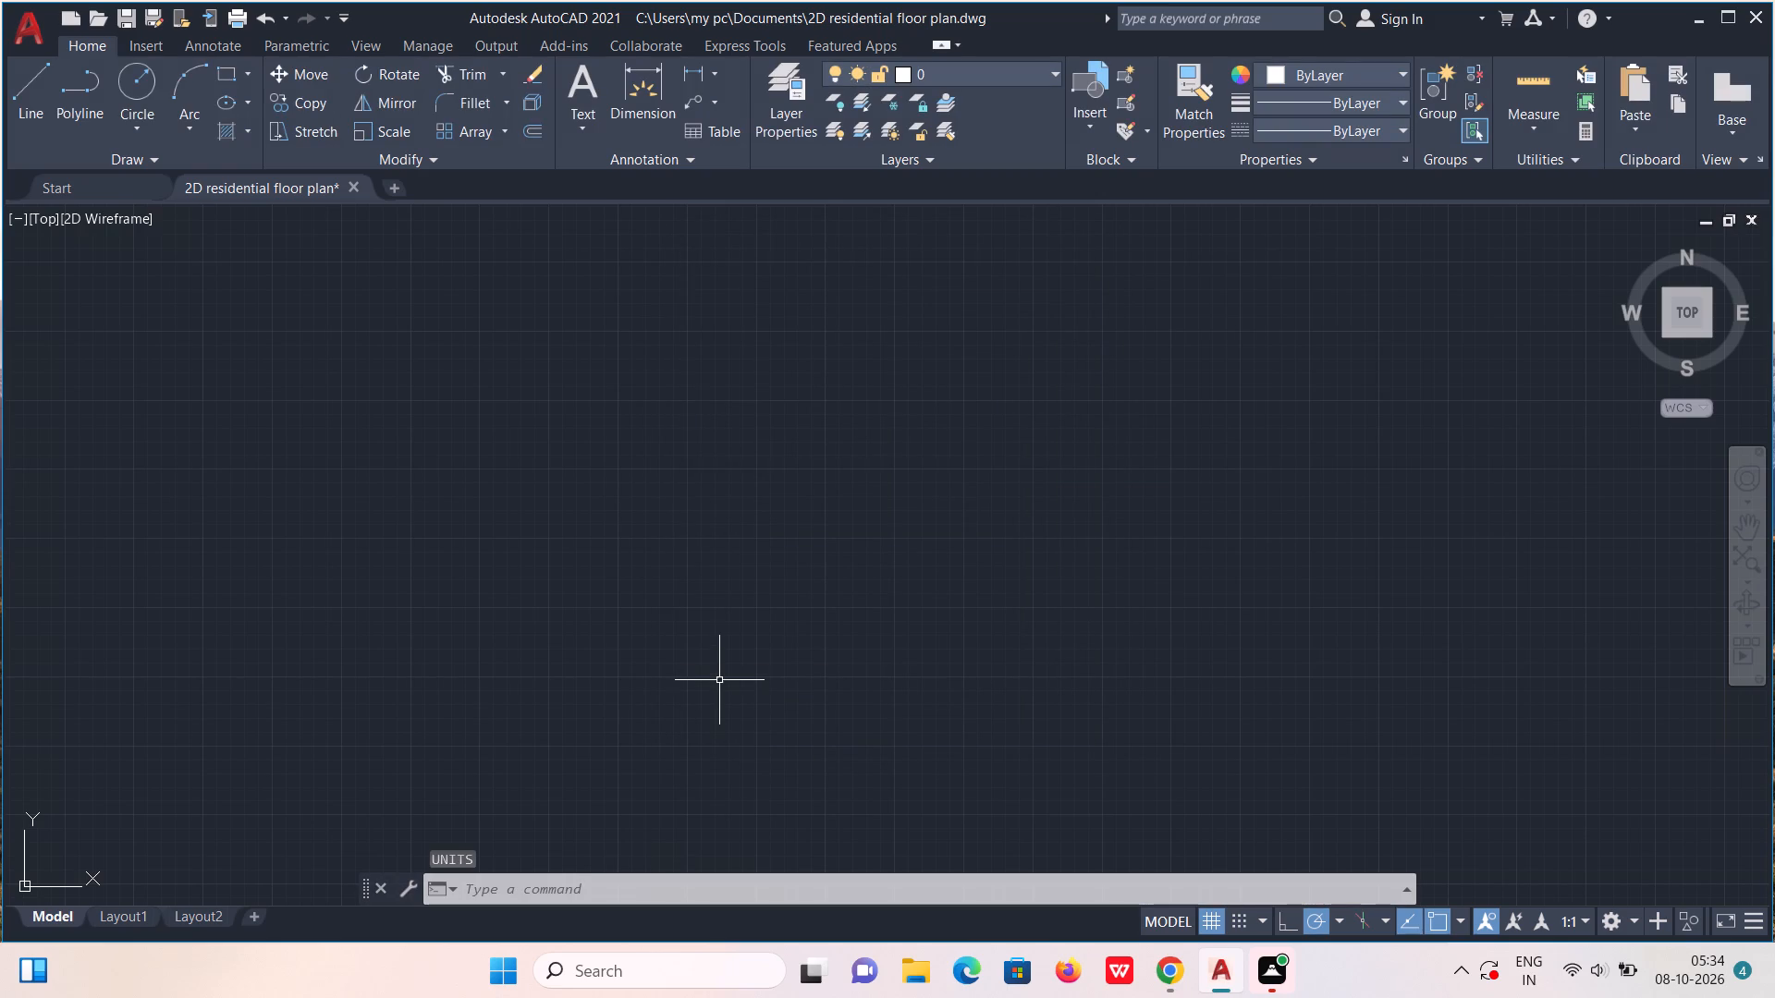
# Modify the ISO-25 dimension style's primary units to Engineering format with 0'-0" precision.
pyautogui.press('d')
pyautogui.press('Return')
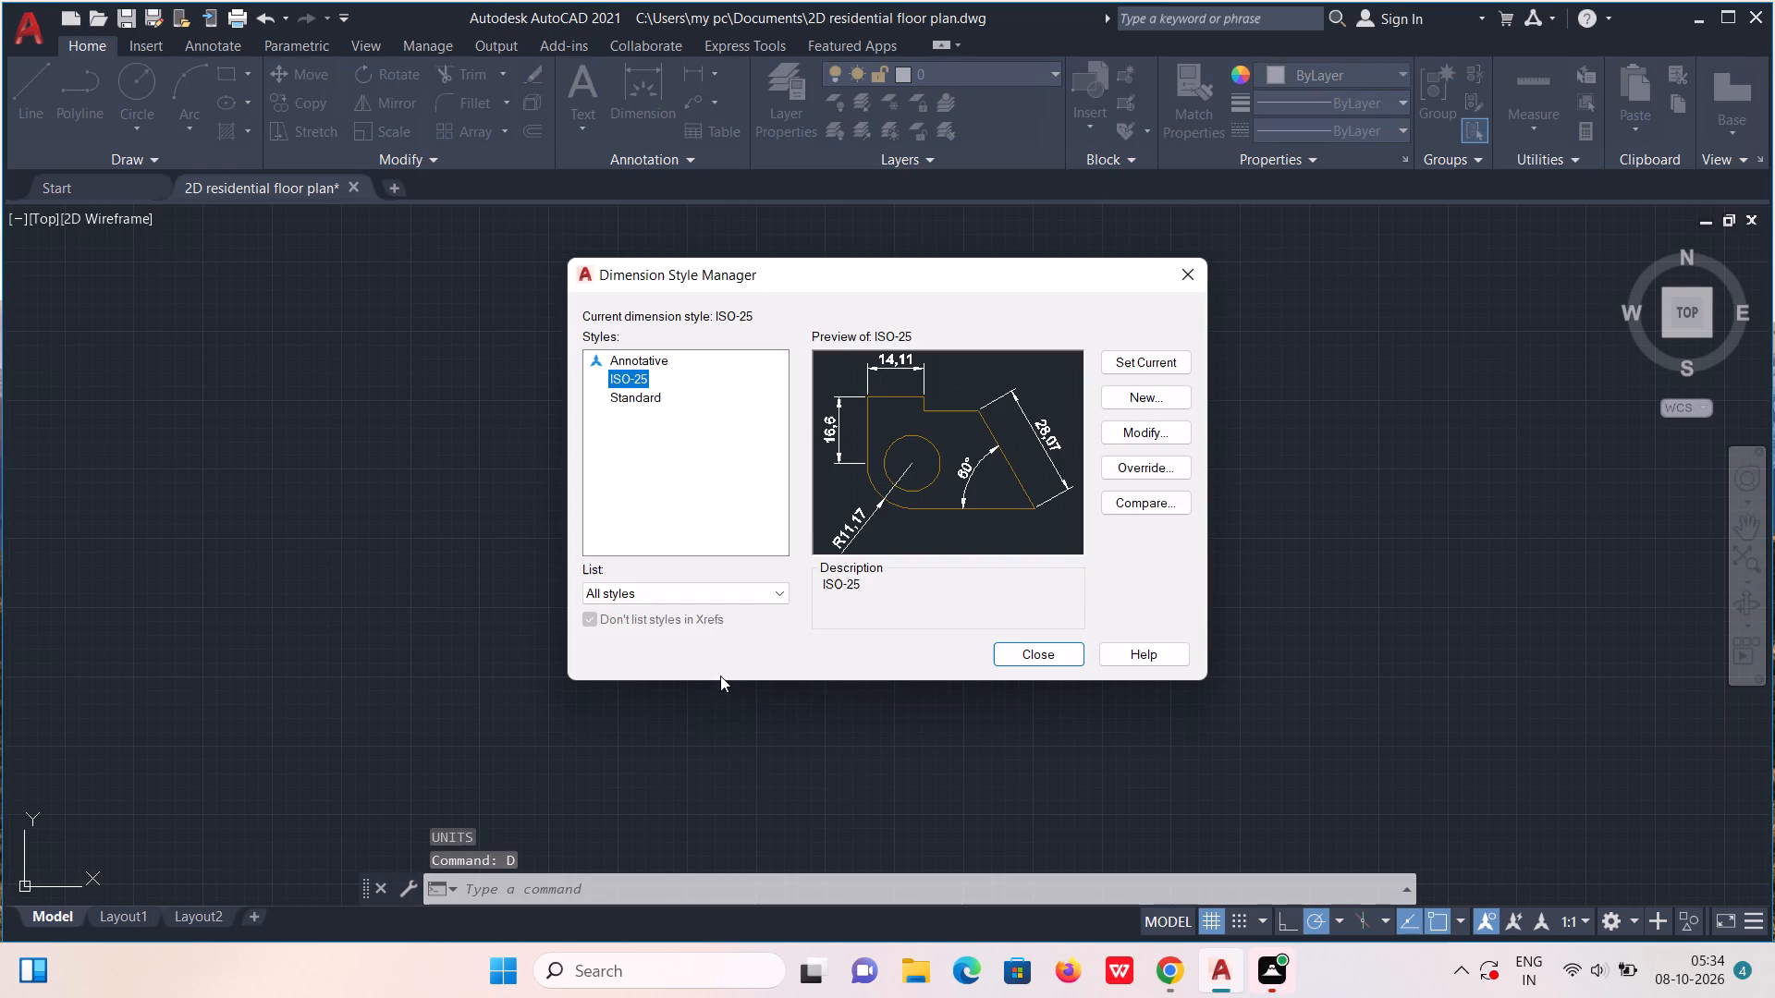
pyautogui.click(1153, 428)
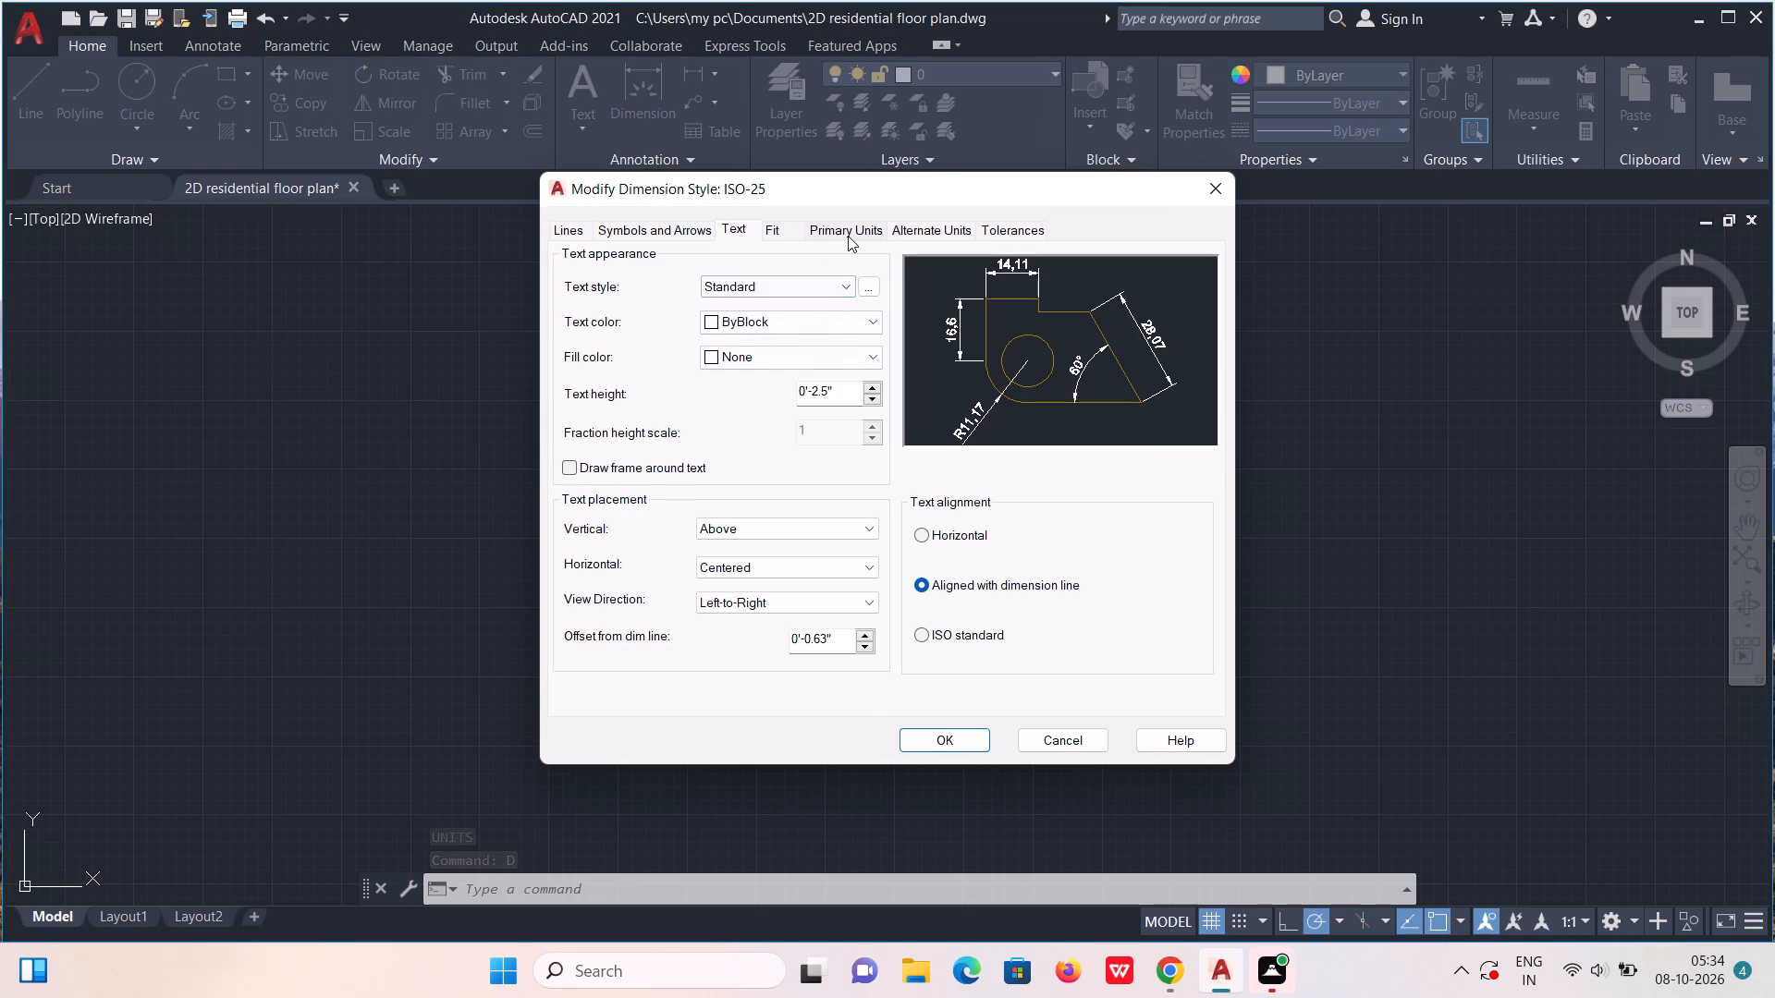
pyautogui.click(848, 234)
pyautogui.click(795, 269)
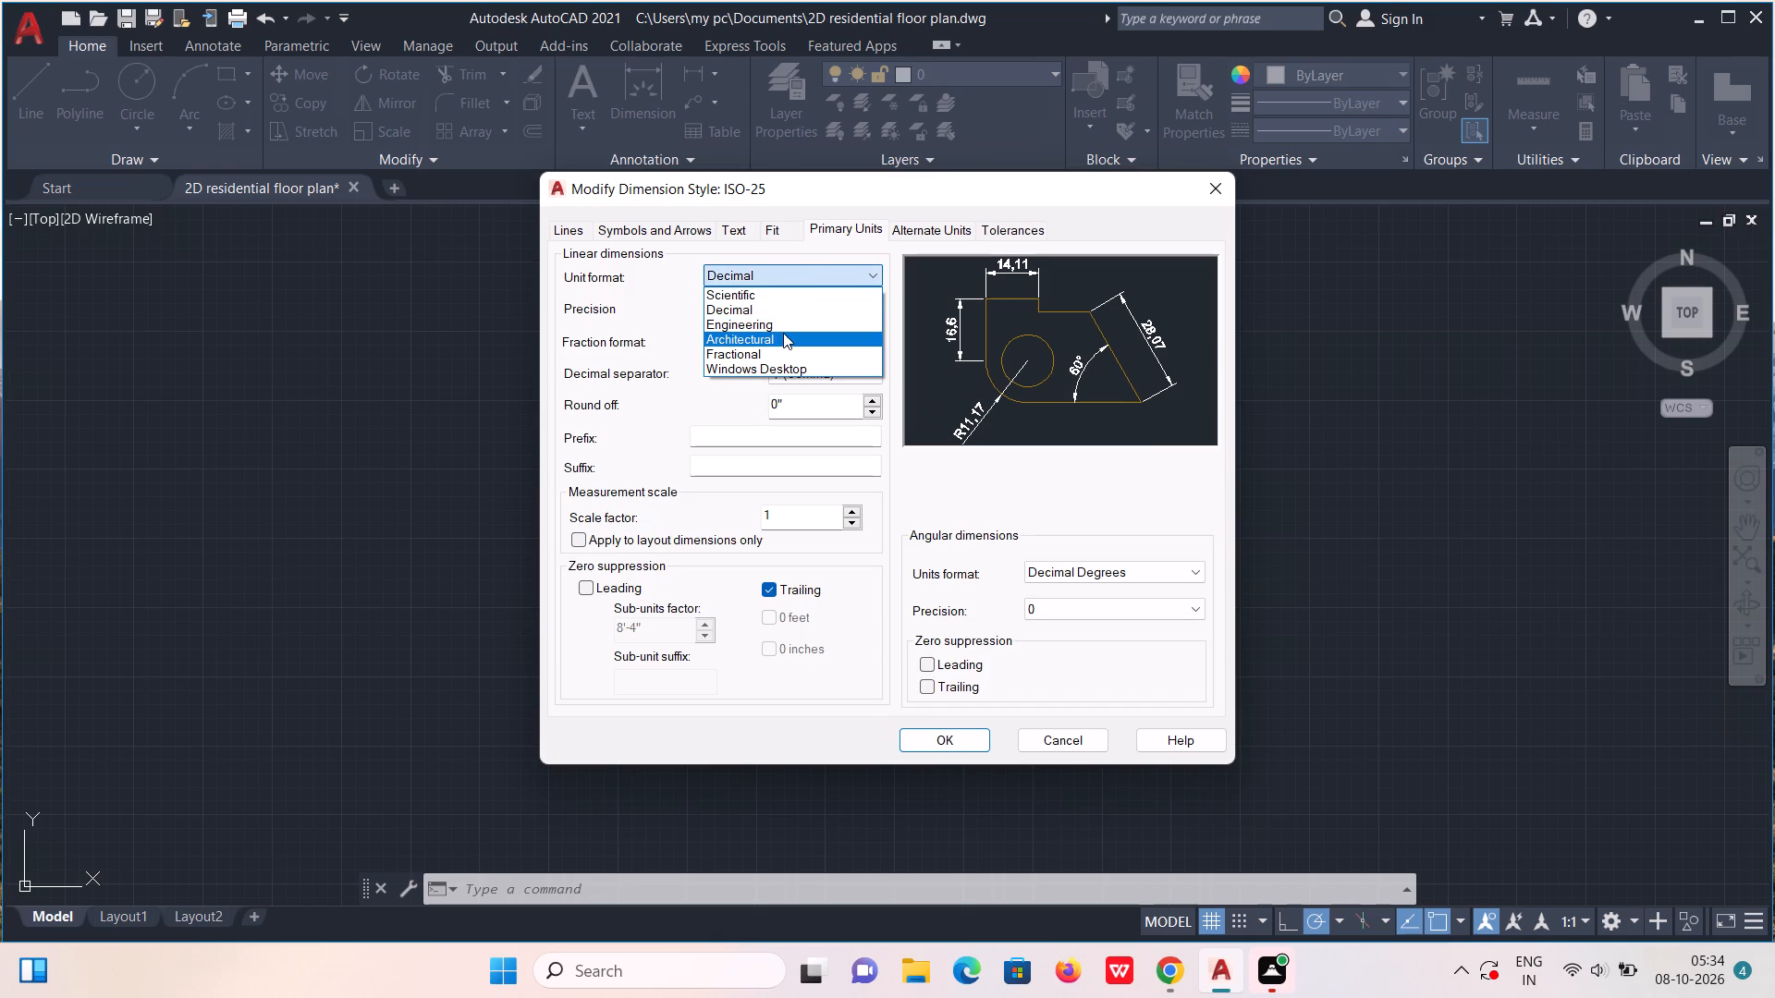
pyautogui.click(785, 327)
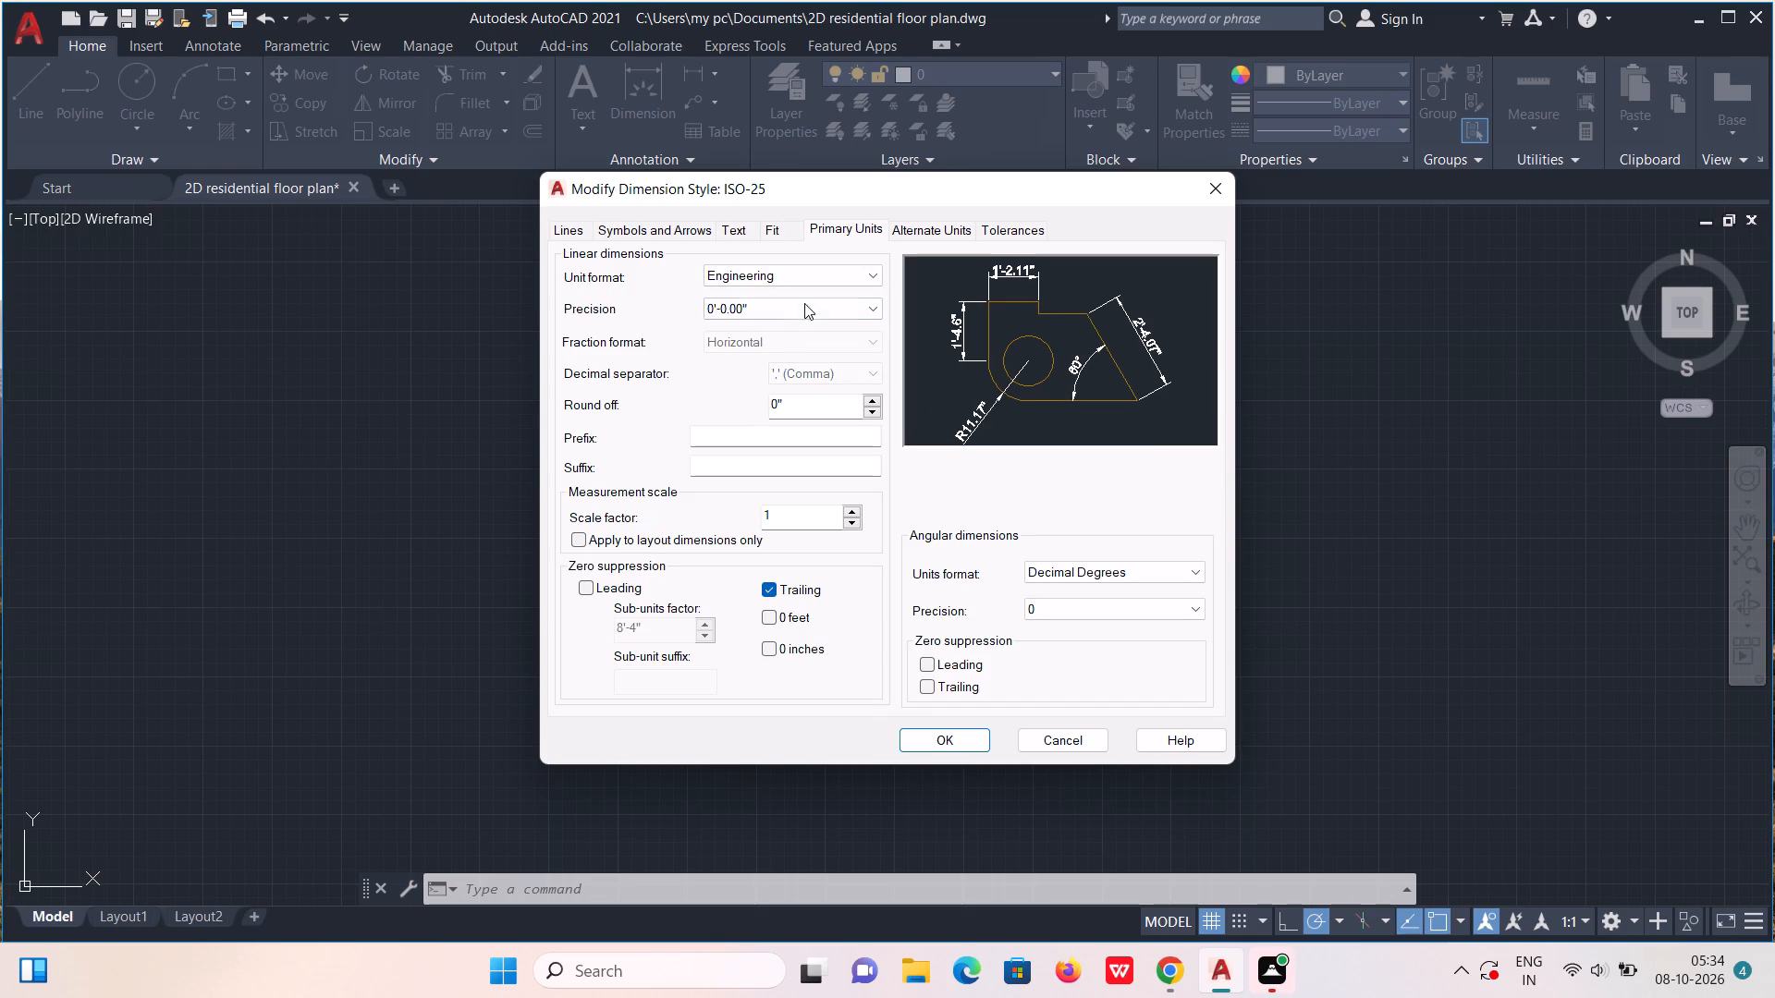
pyautogui.click(810, 310)
pyautogui.click(810, 332)
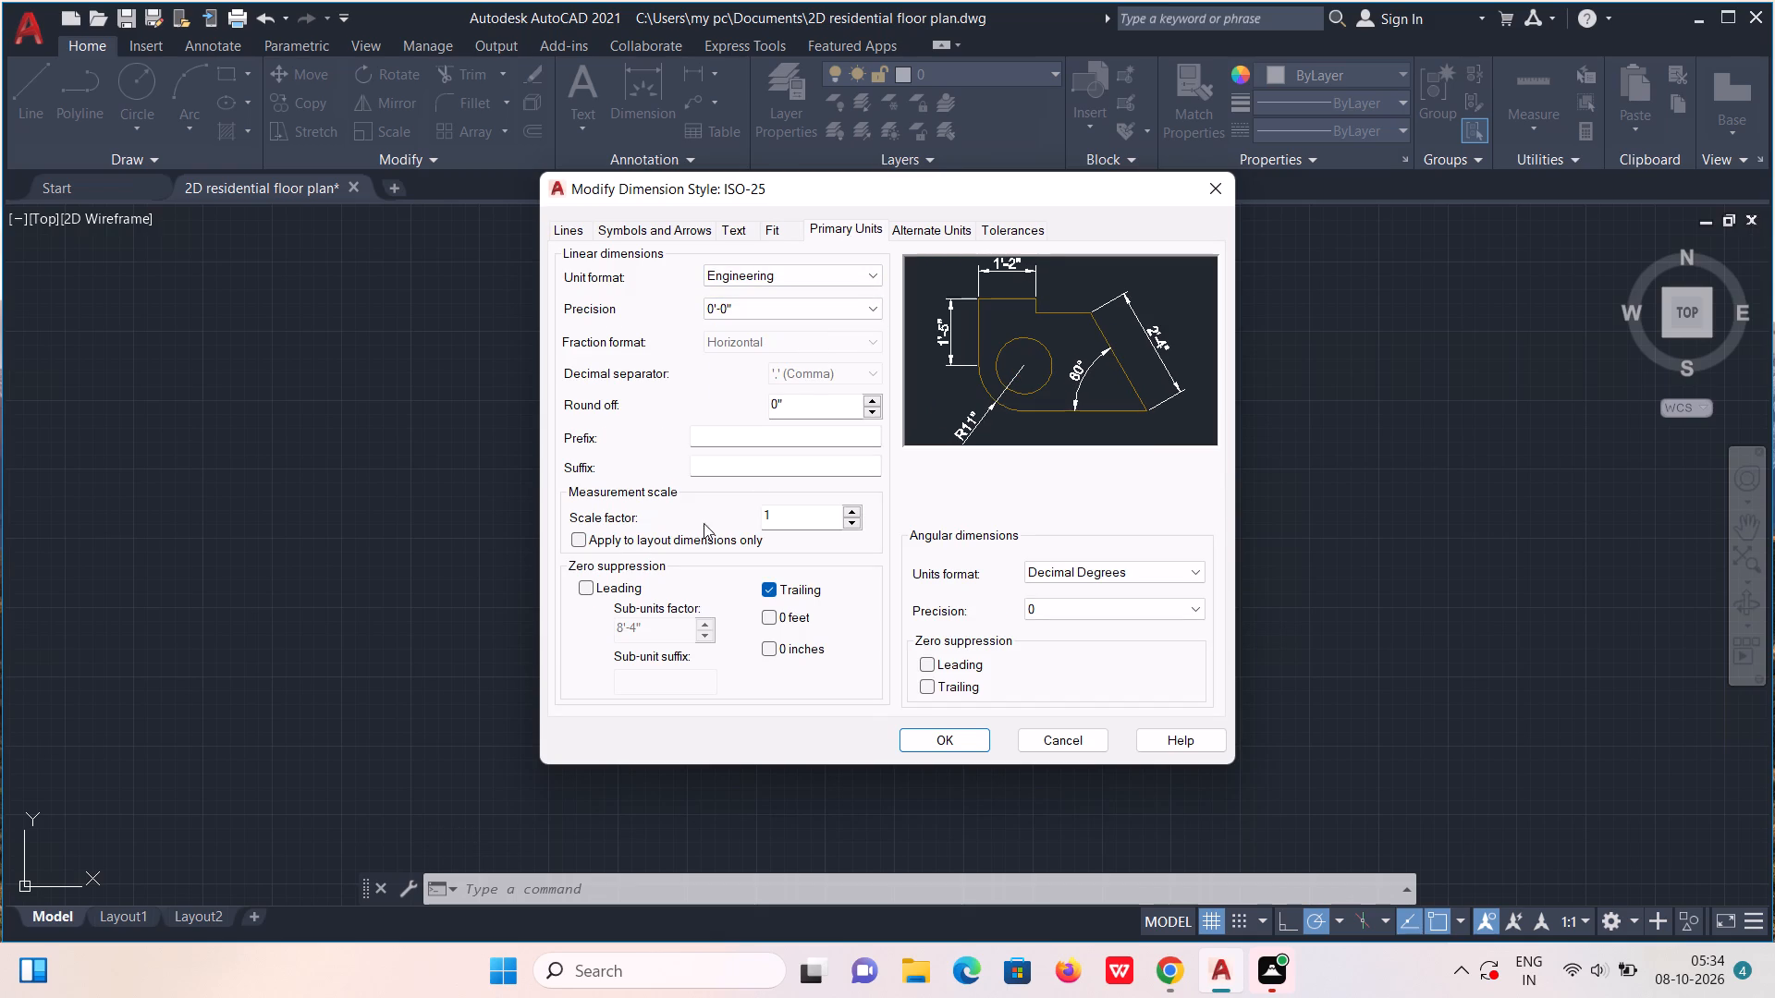
# Set the ISO-25 dimension style's text height to 10".
pyautogui.click(739, 235)
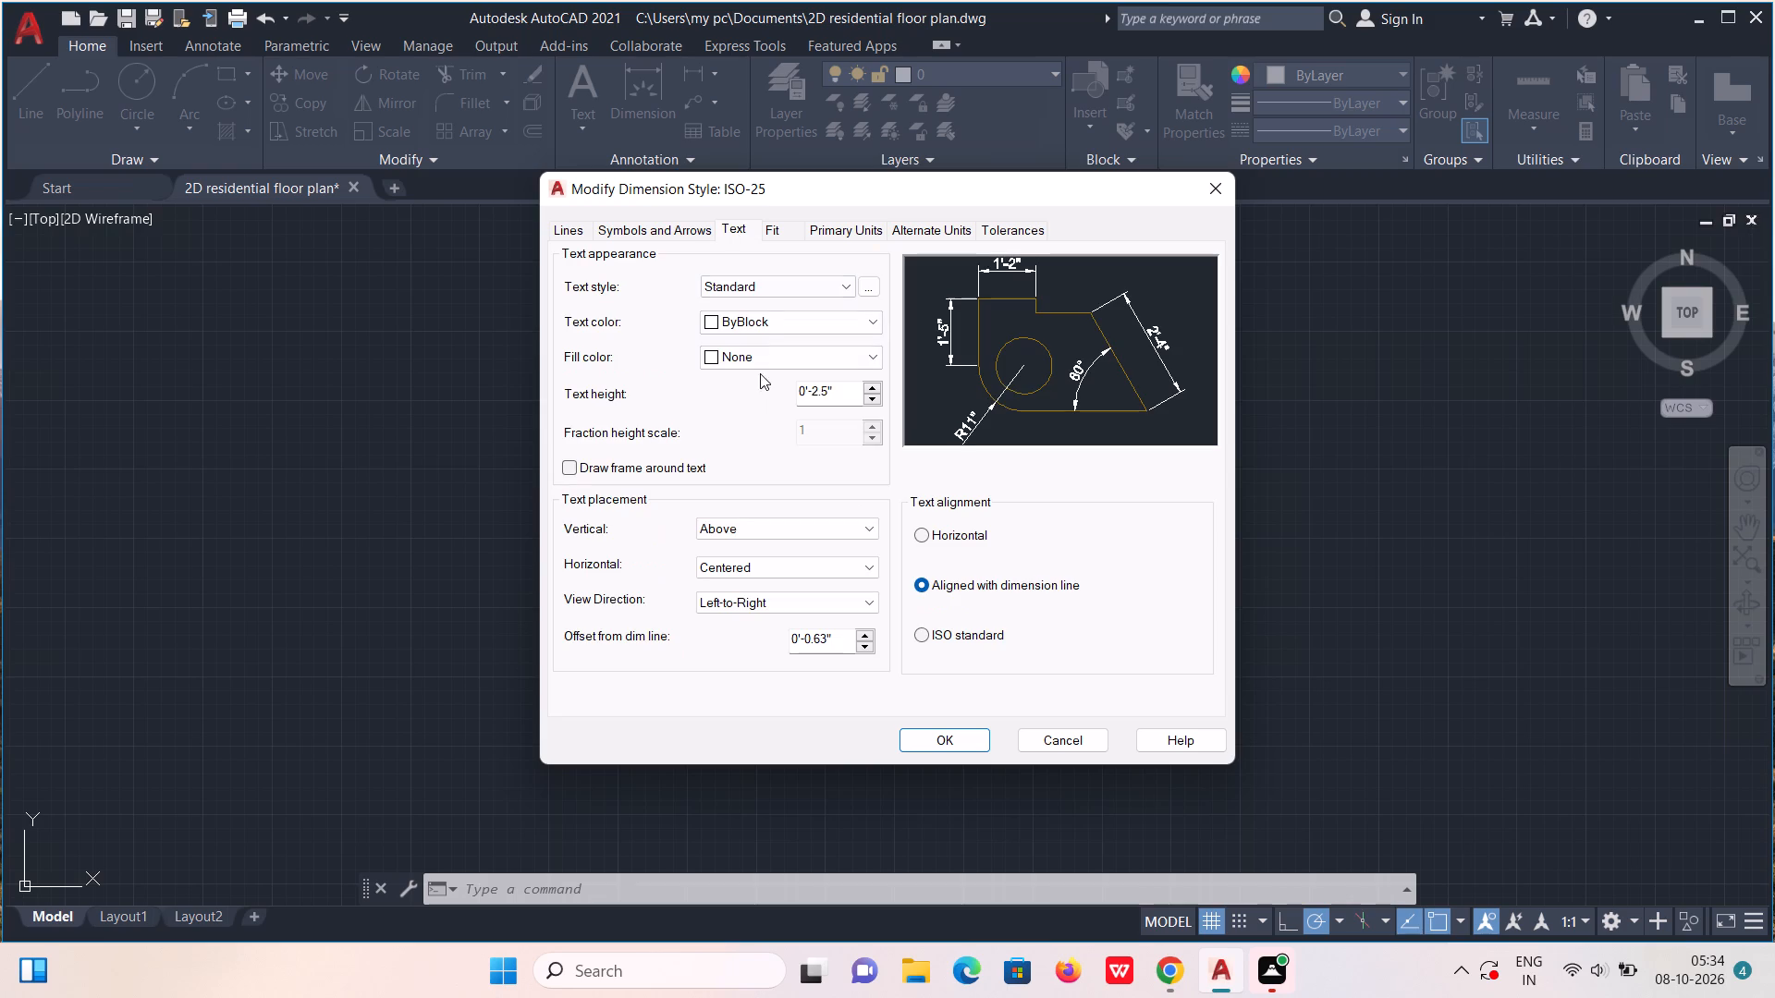
pyautogui.moveTo(838, 392); pyautogui.dragTo(739, 408)
pyautogui.press('1')
pyautogui.press('0')
pyautogui.hotkey('shift', '"')
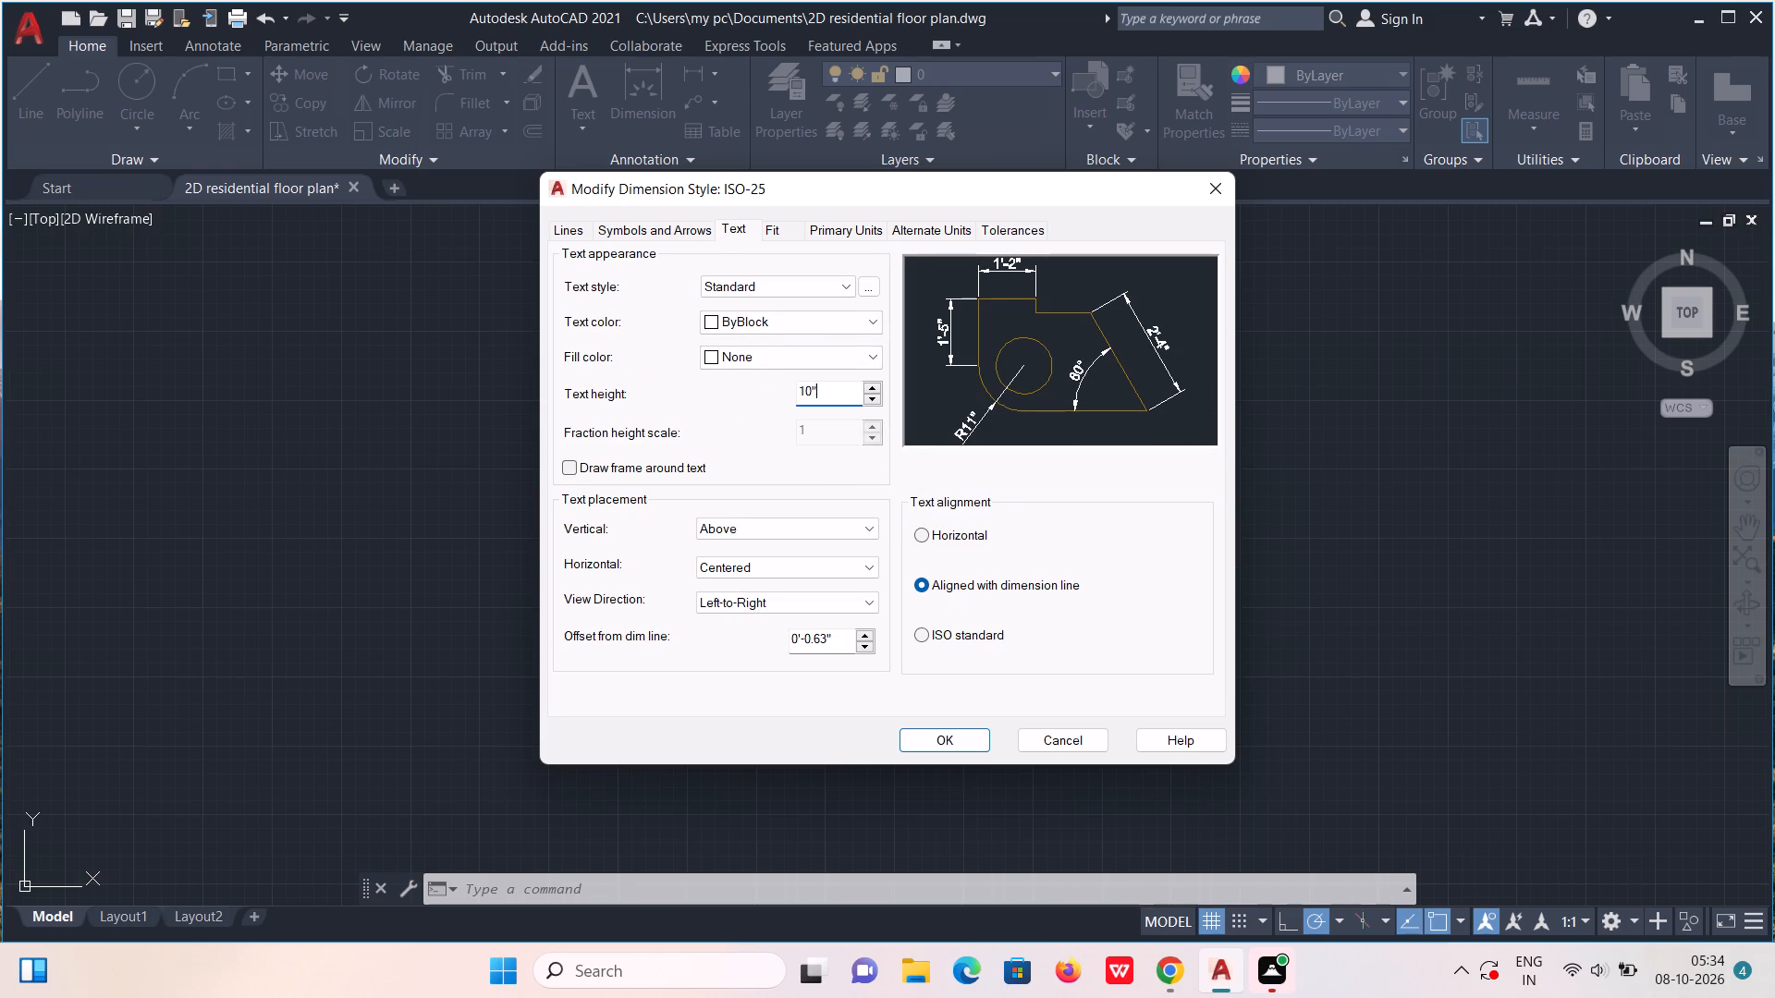
pyautogui.press('Return')
# Set the ISO-25 style's arrow size to 10" and make it the current dimension style.
pyautogui.click(563, 232)
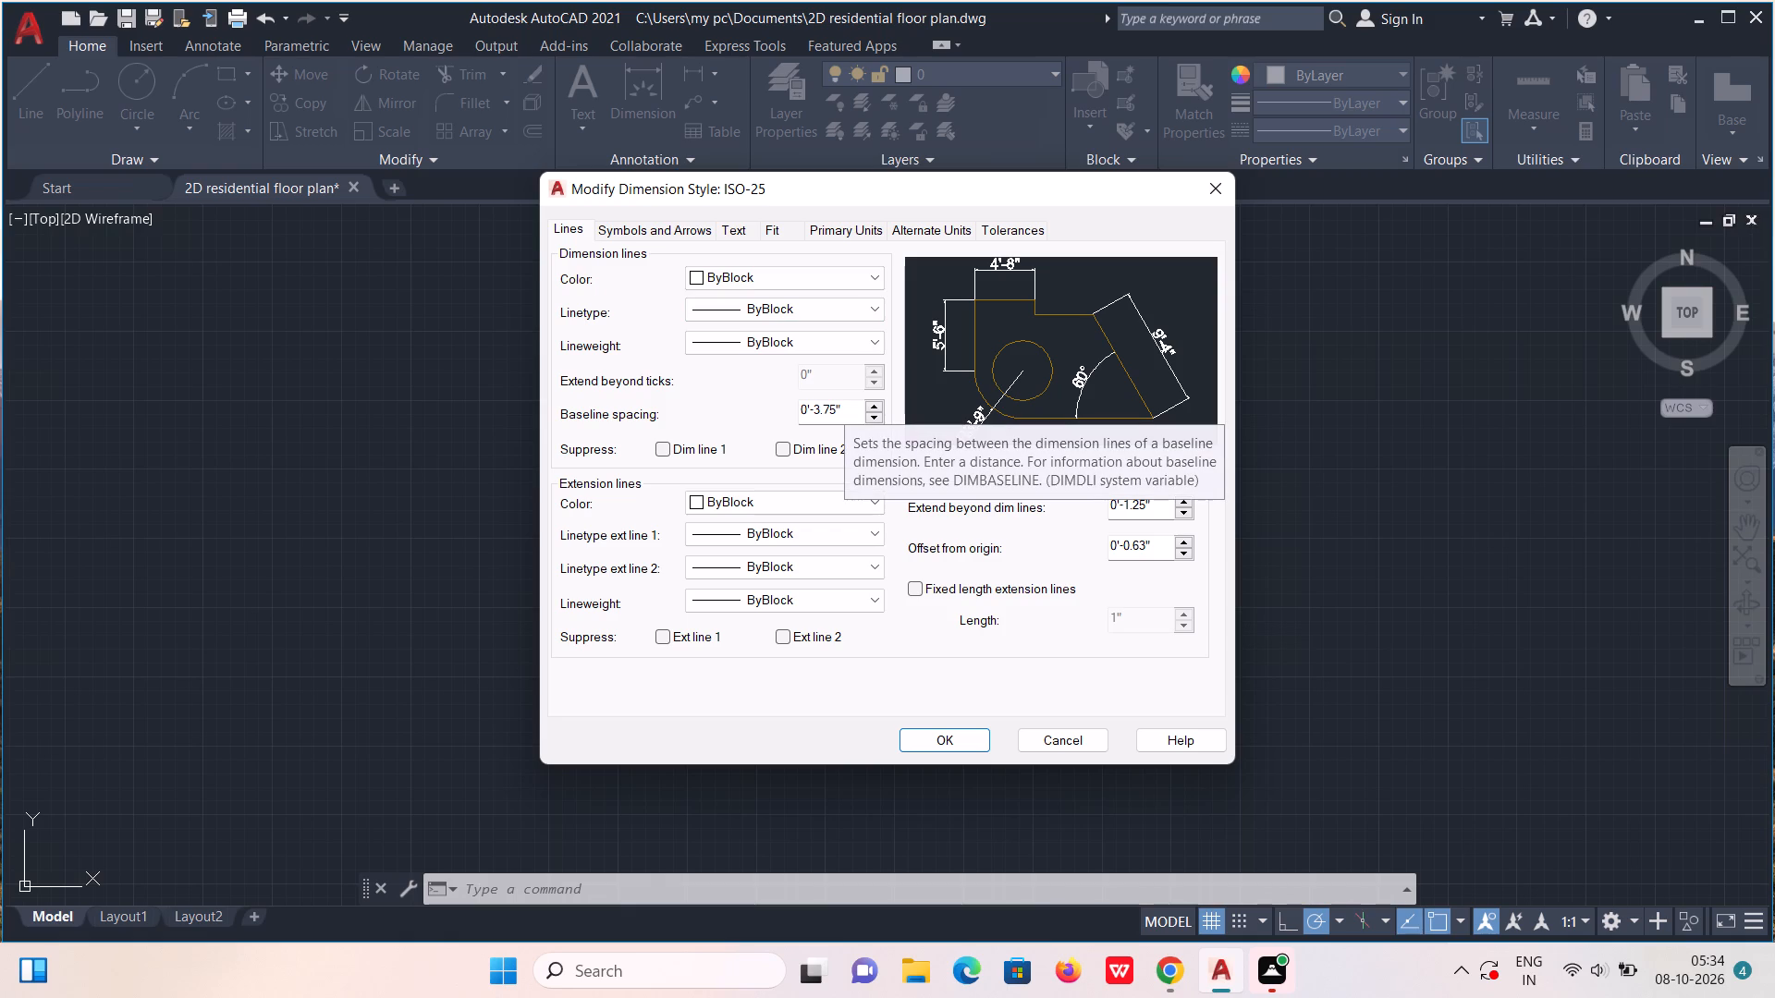
pyautogui.click(634, 237)
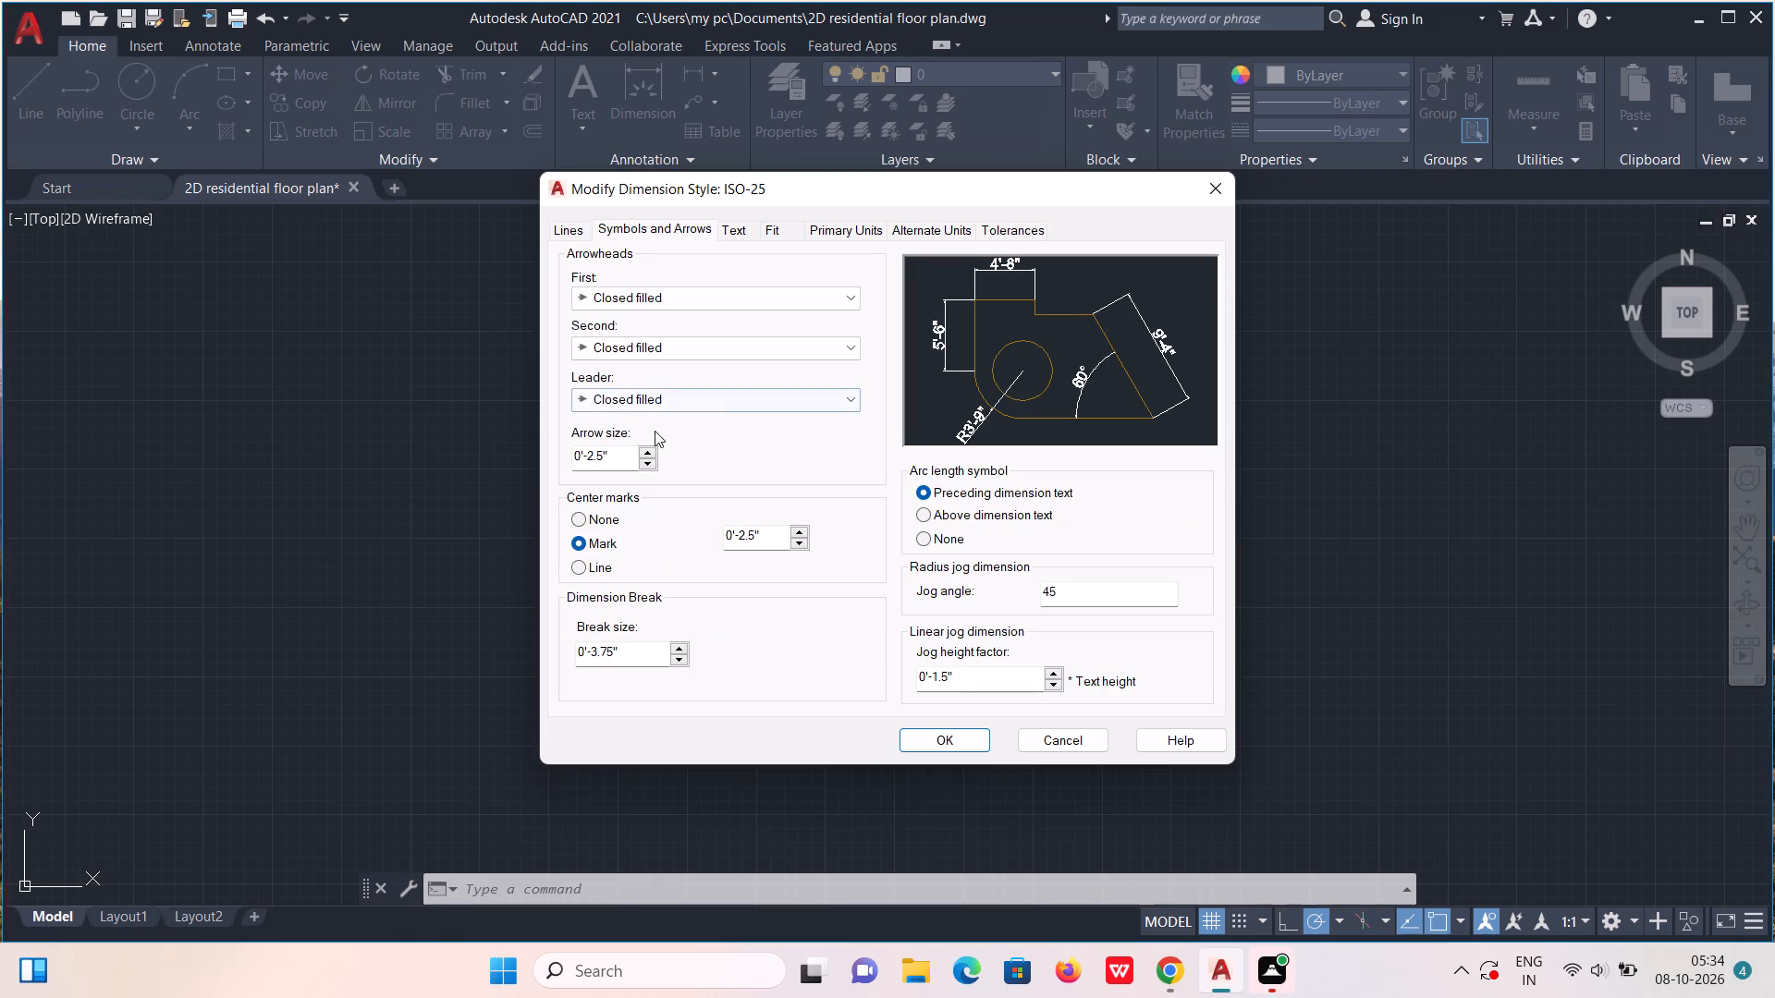
pyautogui.moveTo(607, 454); pyautogui.dragTo(557, 451)
pyautogui.moveTo(557, 451); pyautogui.dragTo(541, 455)
pyautogui.press('1')
pyautogui.press('0')
pyautogui.hotkey('shift', '"')
pyautogui.press('Return')
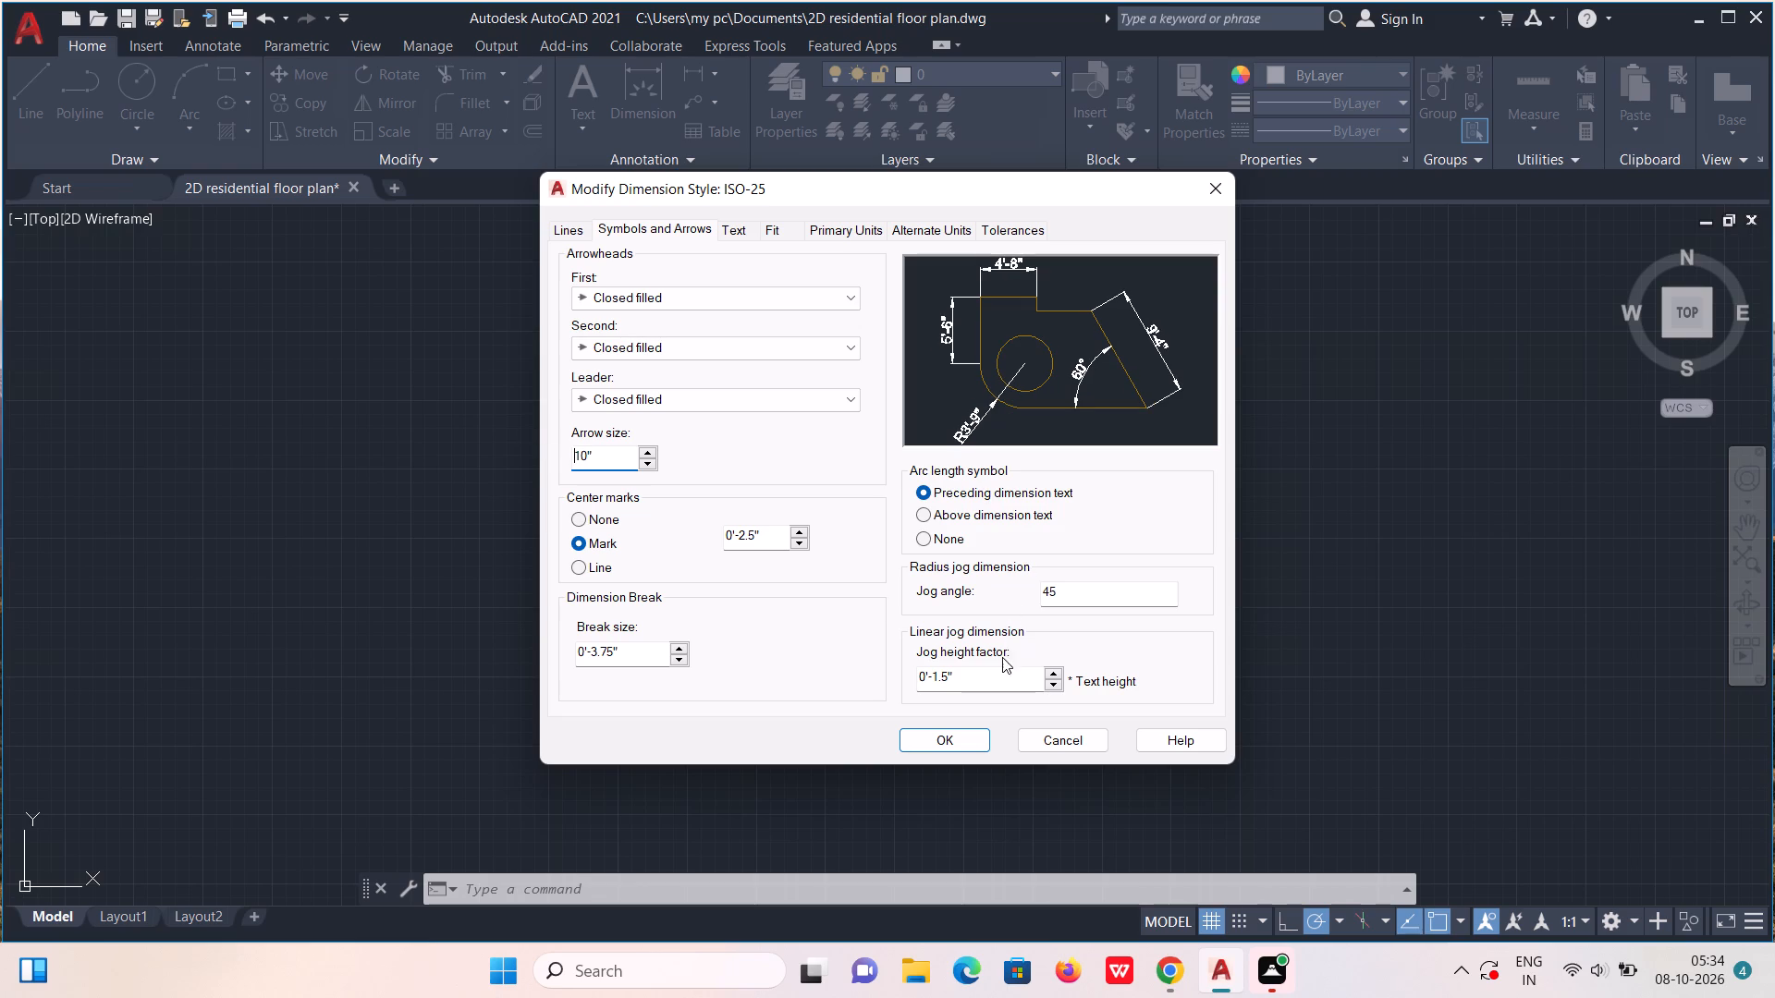
pyautogui.click(950, 740)
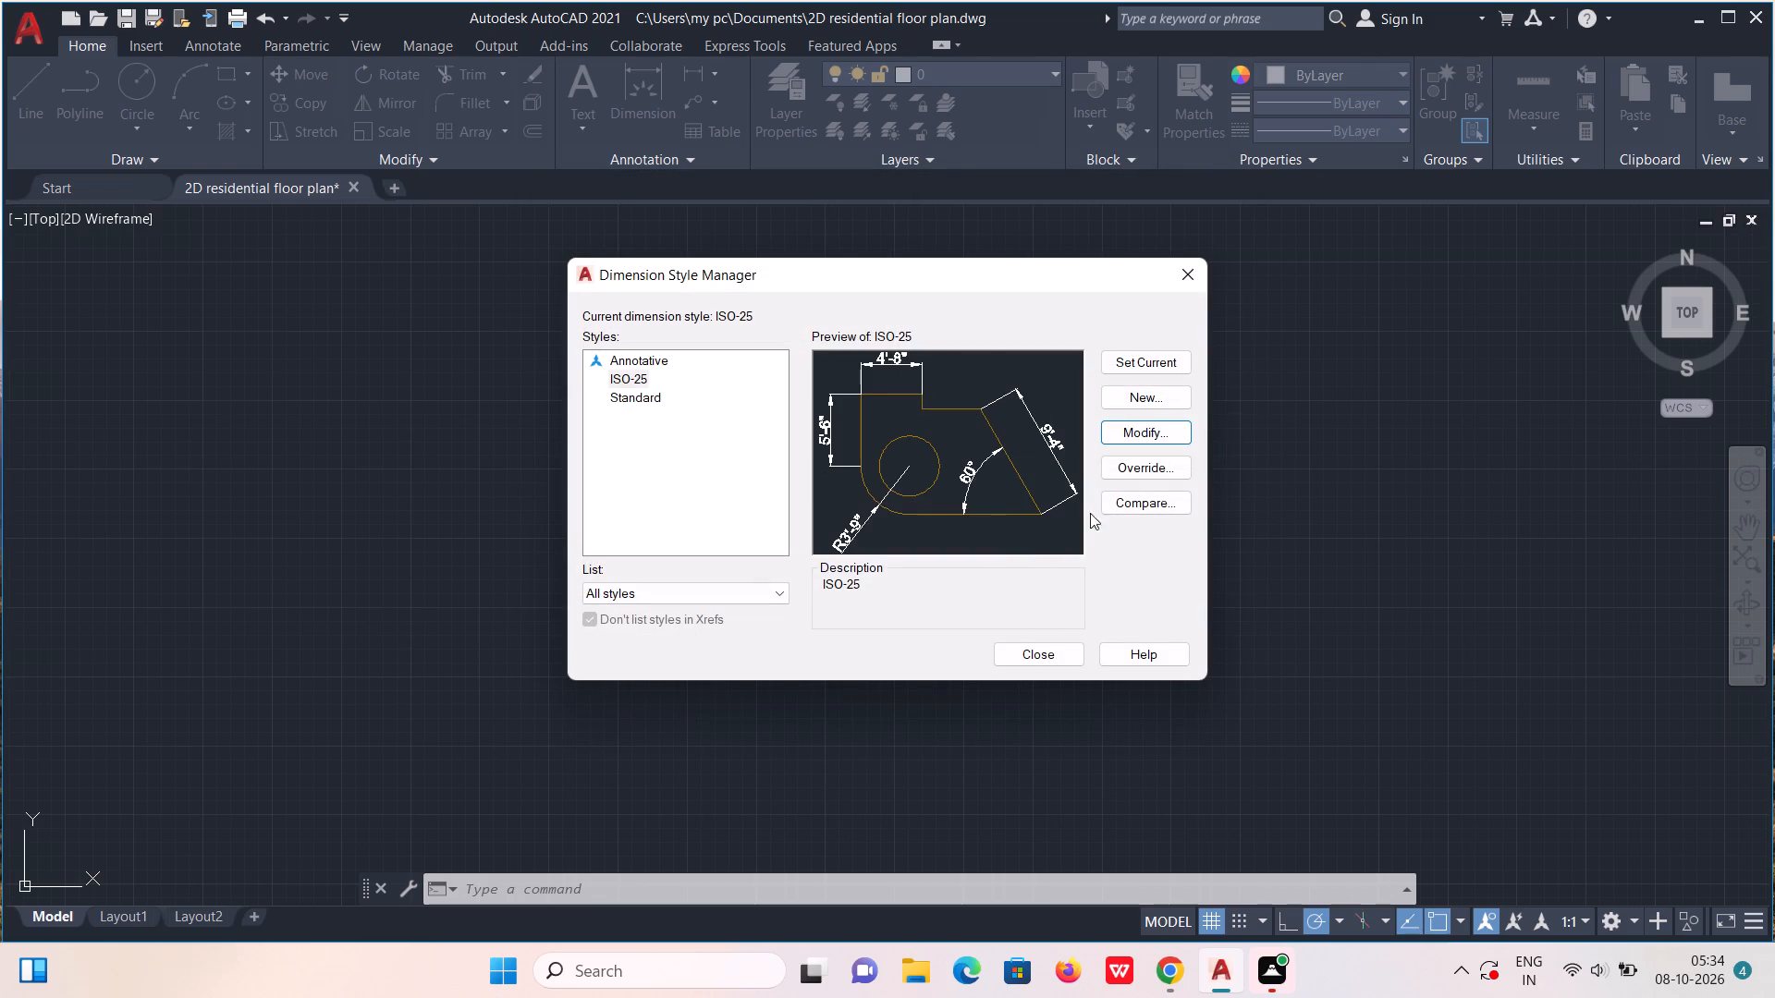
pyautogui.click(1162, 366)
pyautogui.click(1056, 656)
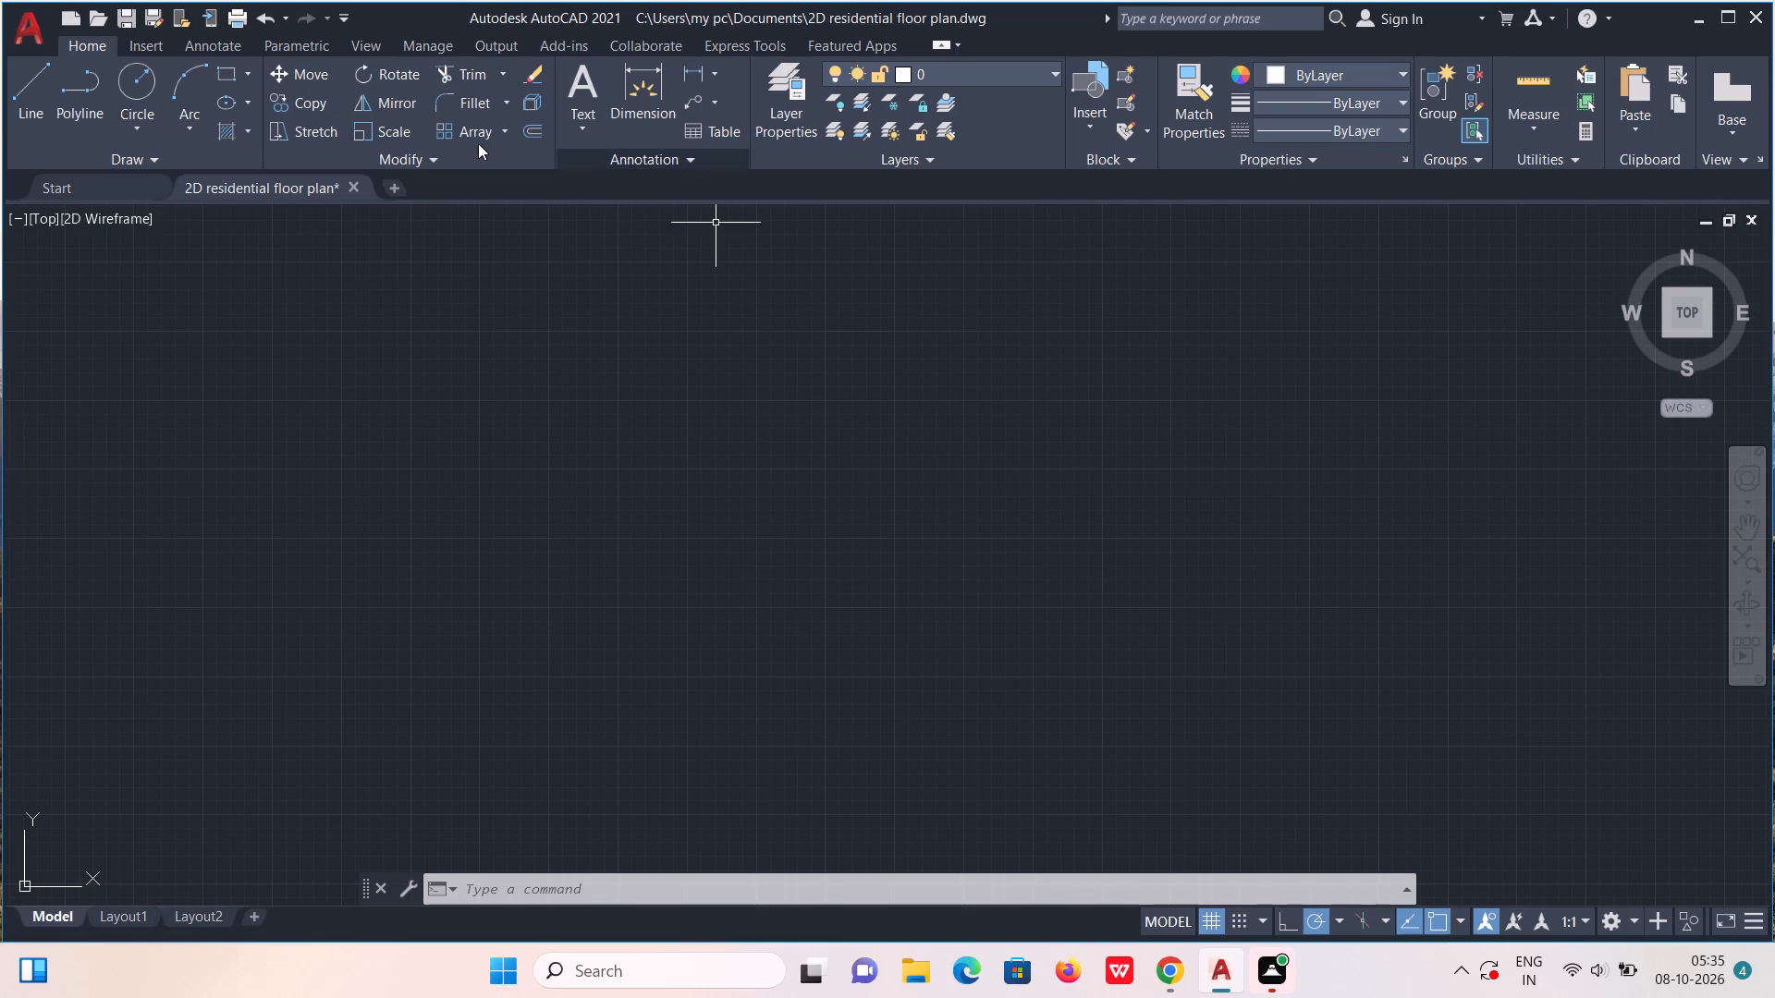
# Draw a rectangle 31'0" wide by 27'6" high in the empty model space as the house outline.
pyautogui.click(223, 77)
pyautogui.click(624, 317)
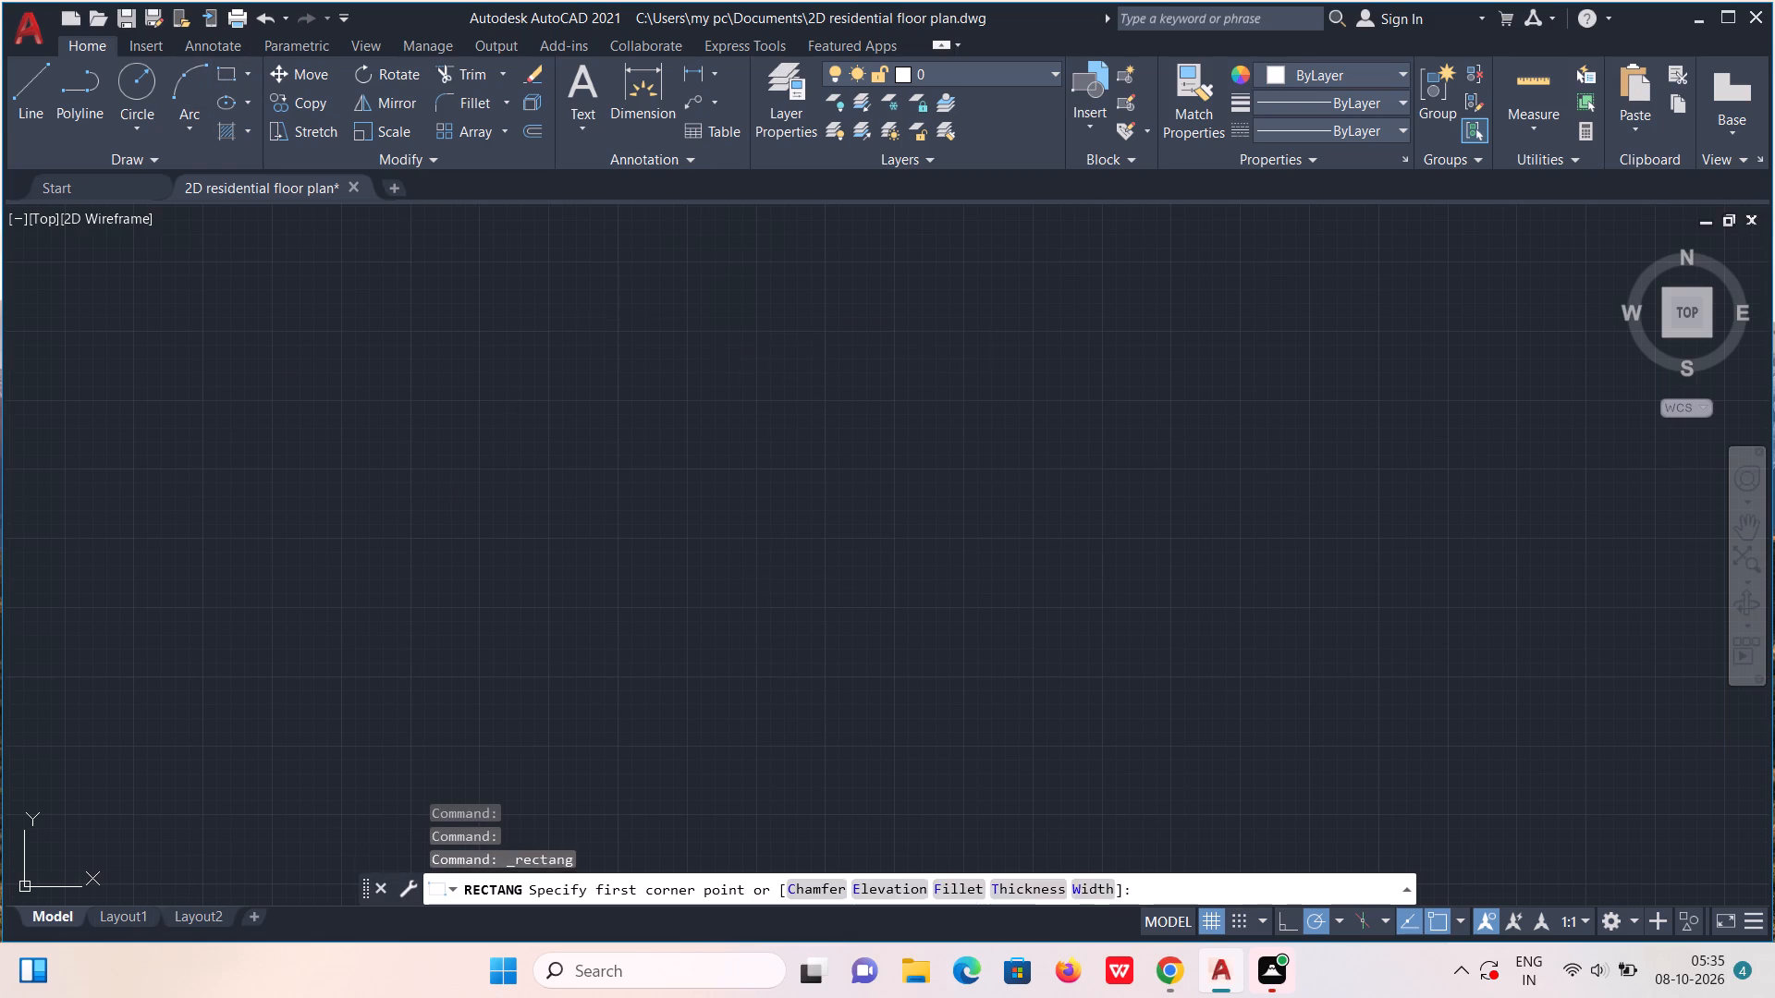
pyautogui.write("31'")
pyautogui.write('0"')
pyautogui.press(',')
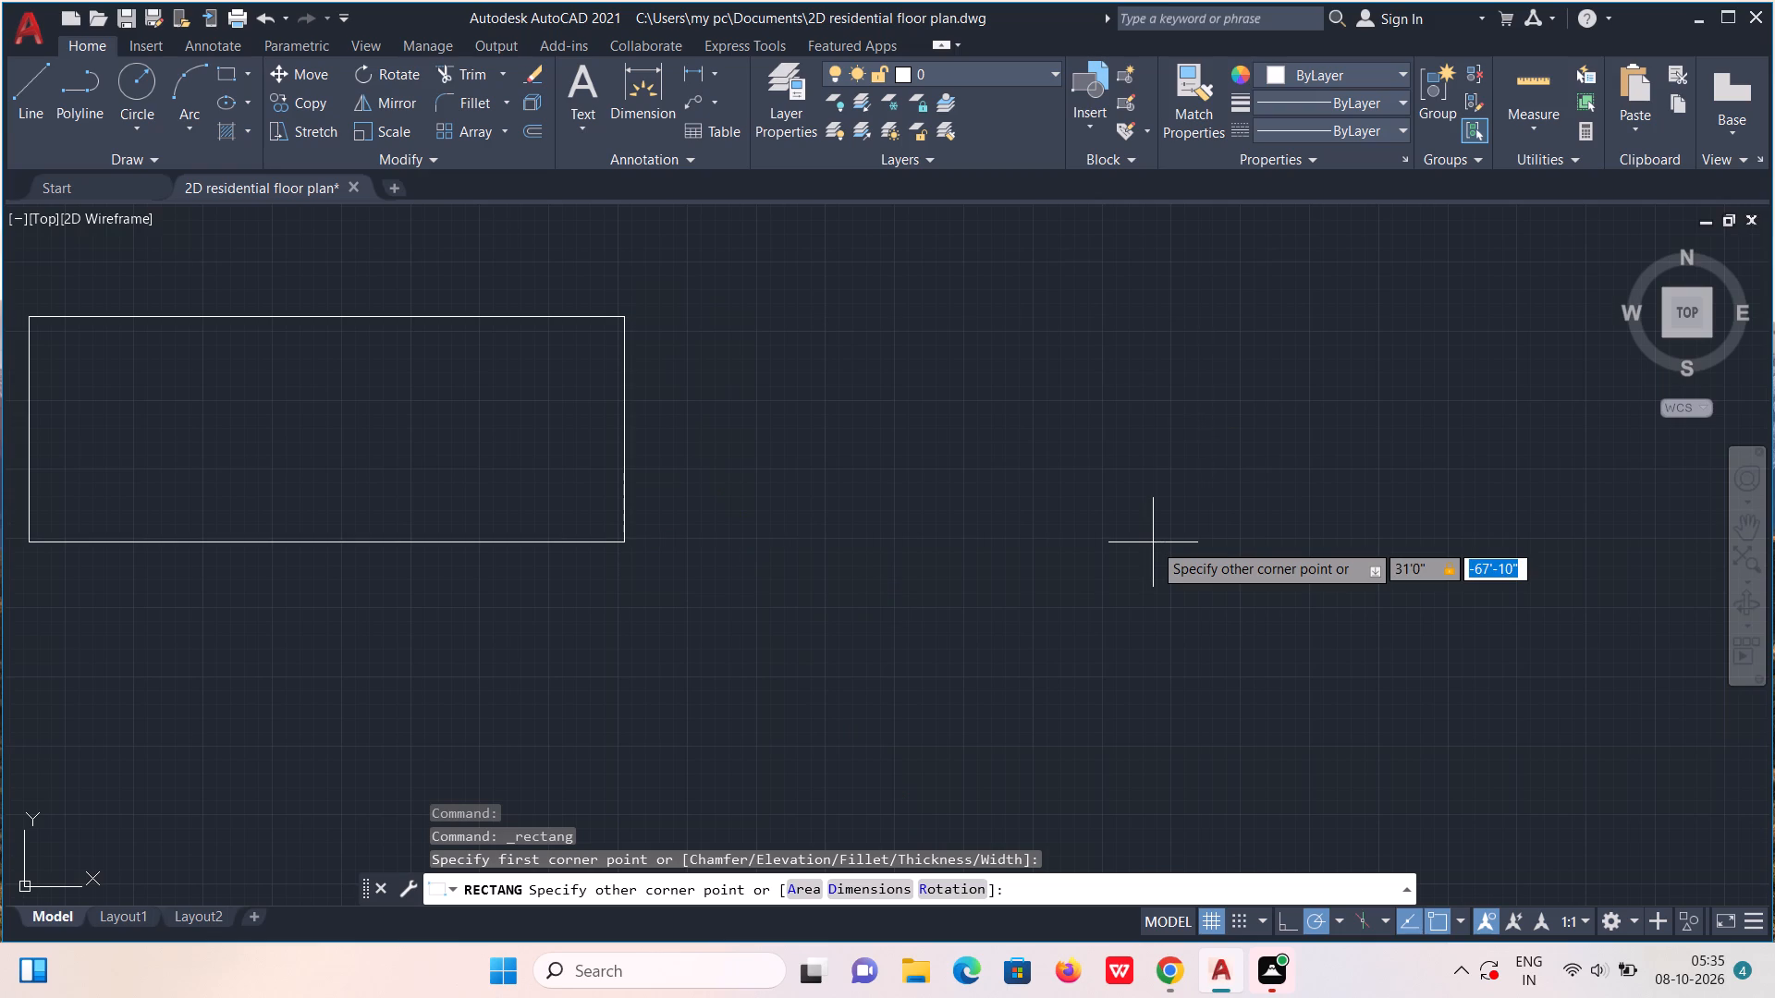
pyautogui.write('27')
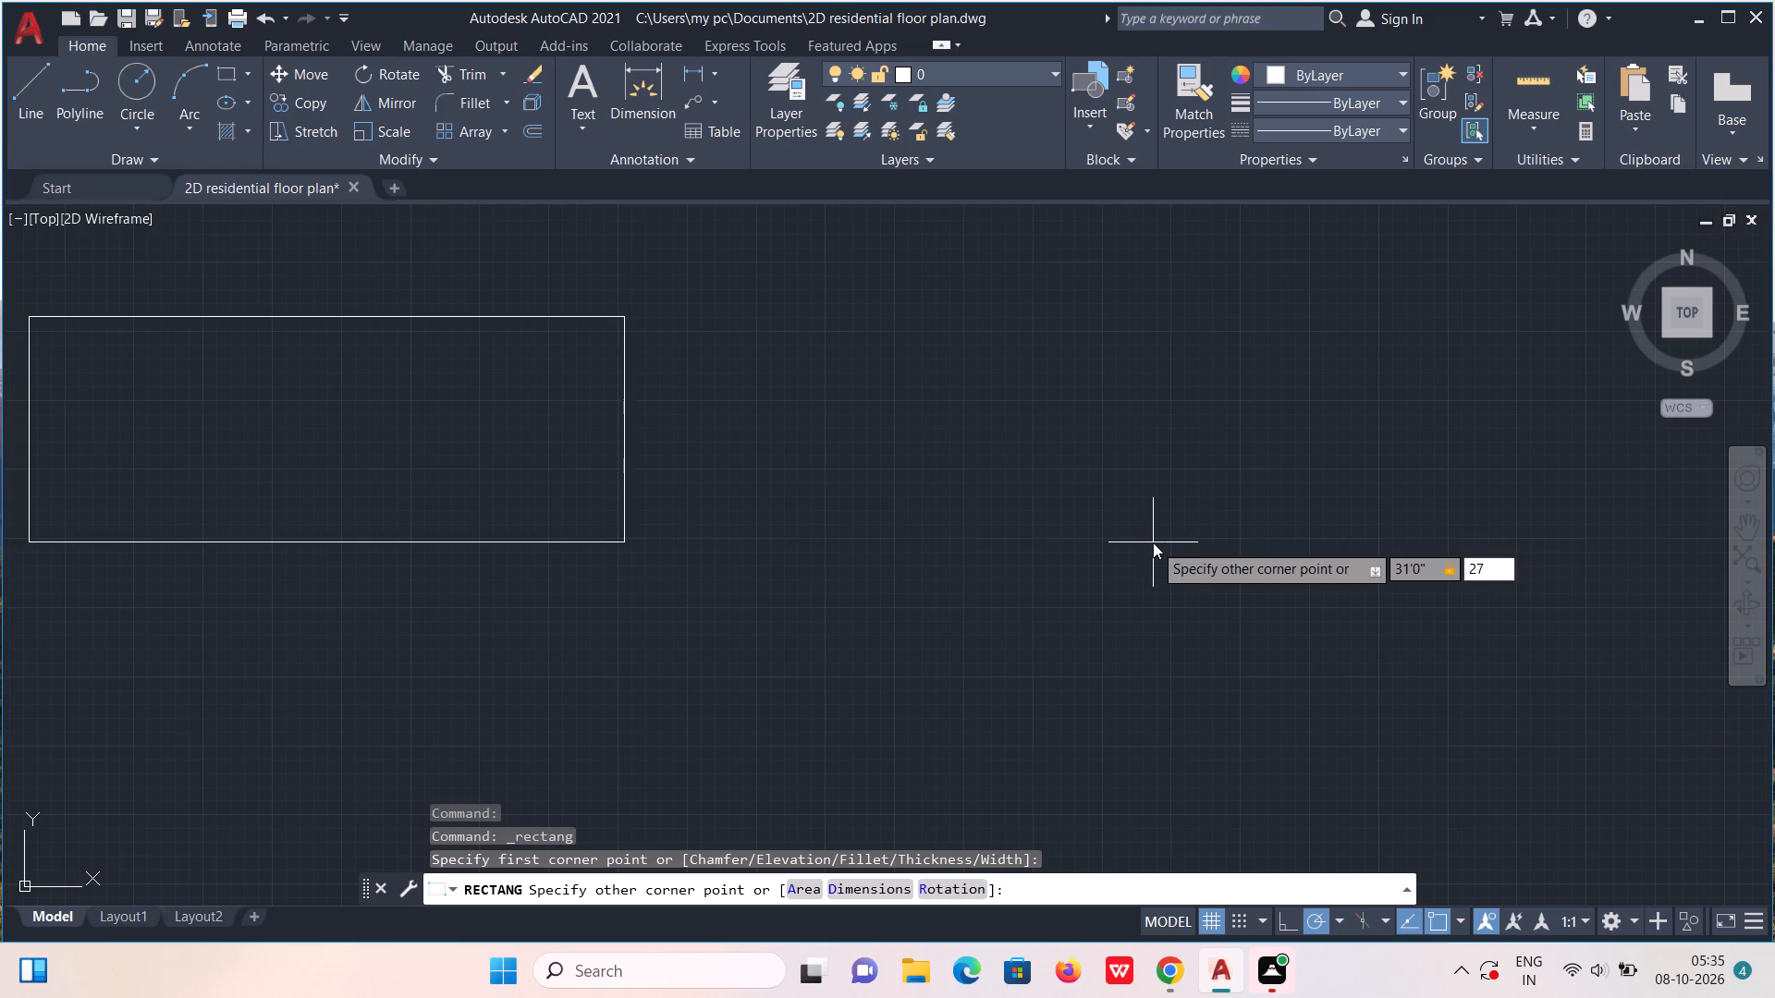
pyautogui.press("'")
pyautogui.press('6')
pyautogui.hotkey('shift', '"')
pyautogui.press('Return')
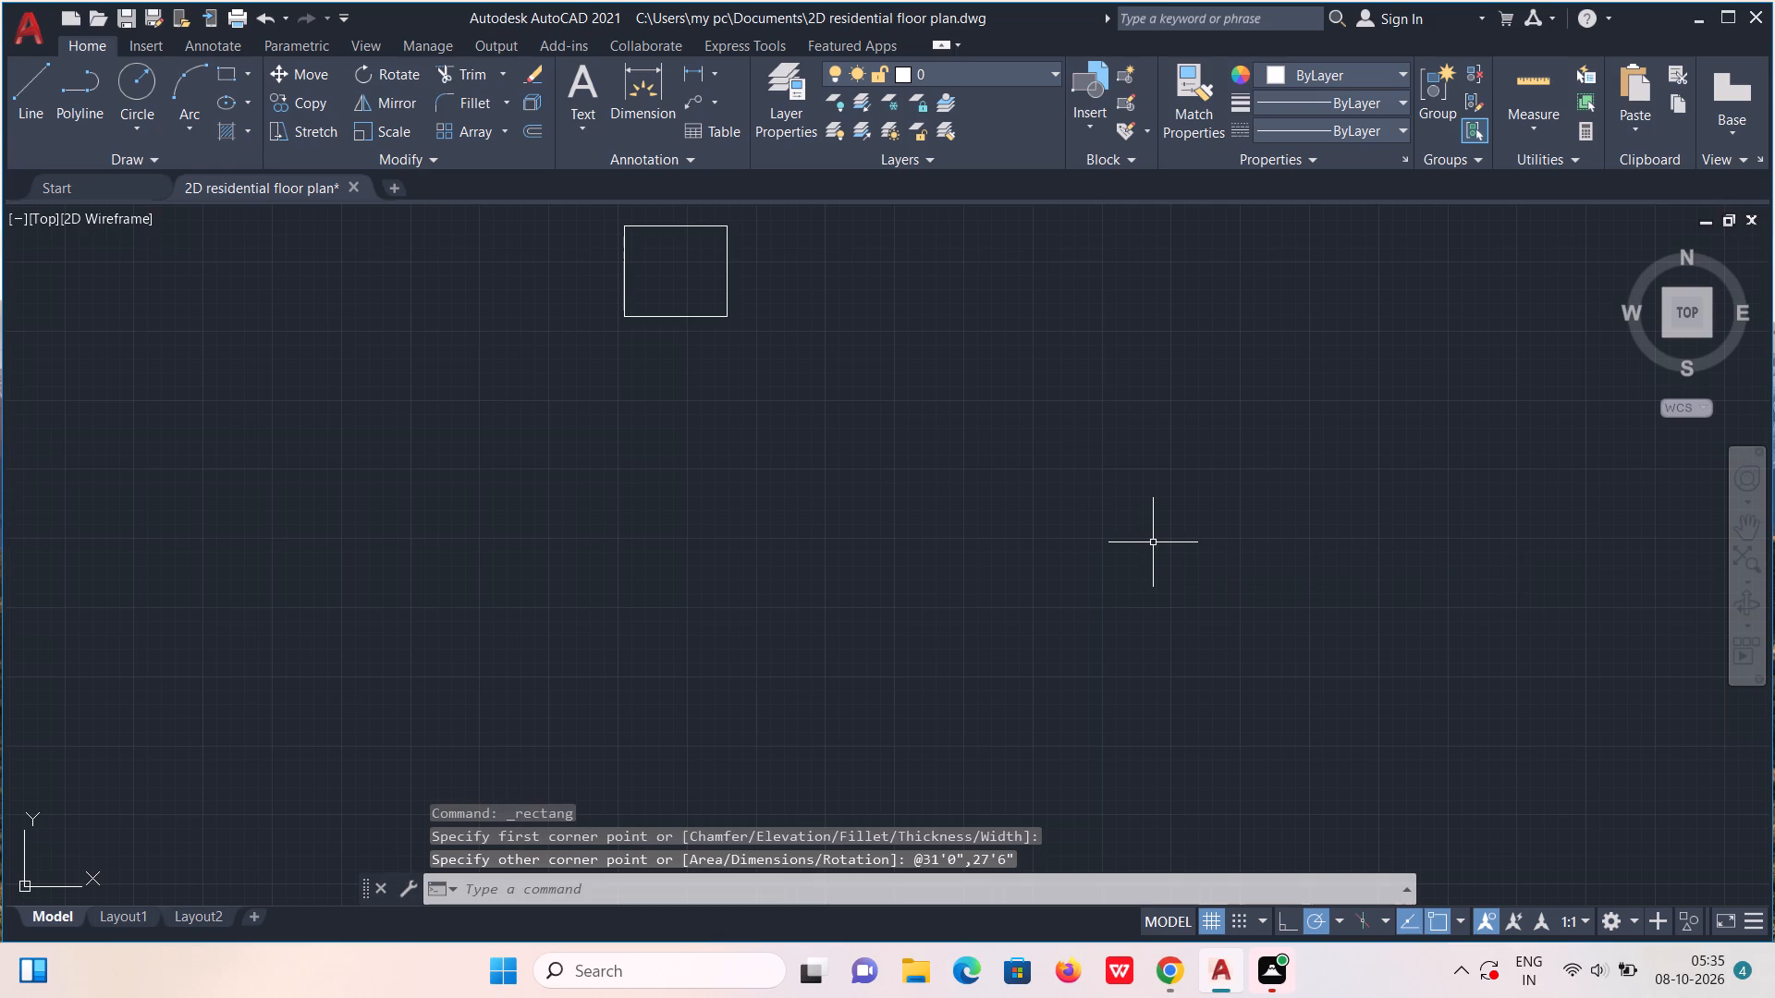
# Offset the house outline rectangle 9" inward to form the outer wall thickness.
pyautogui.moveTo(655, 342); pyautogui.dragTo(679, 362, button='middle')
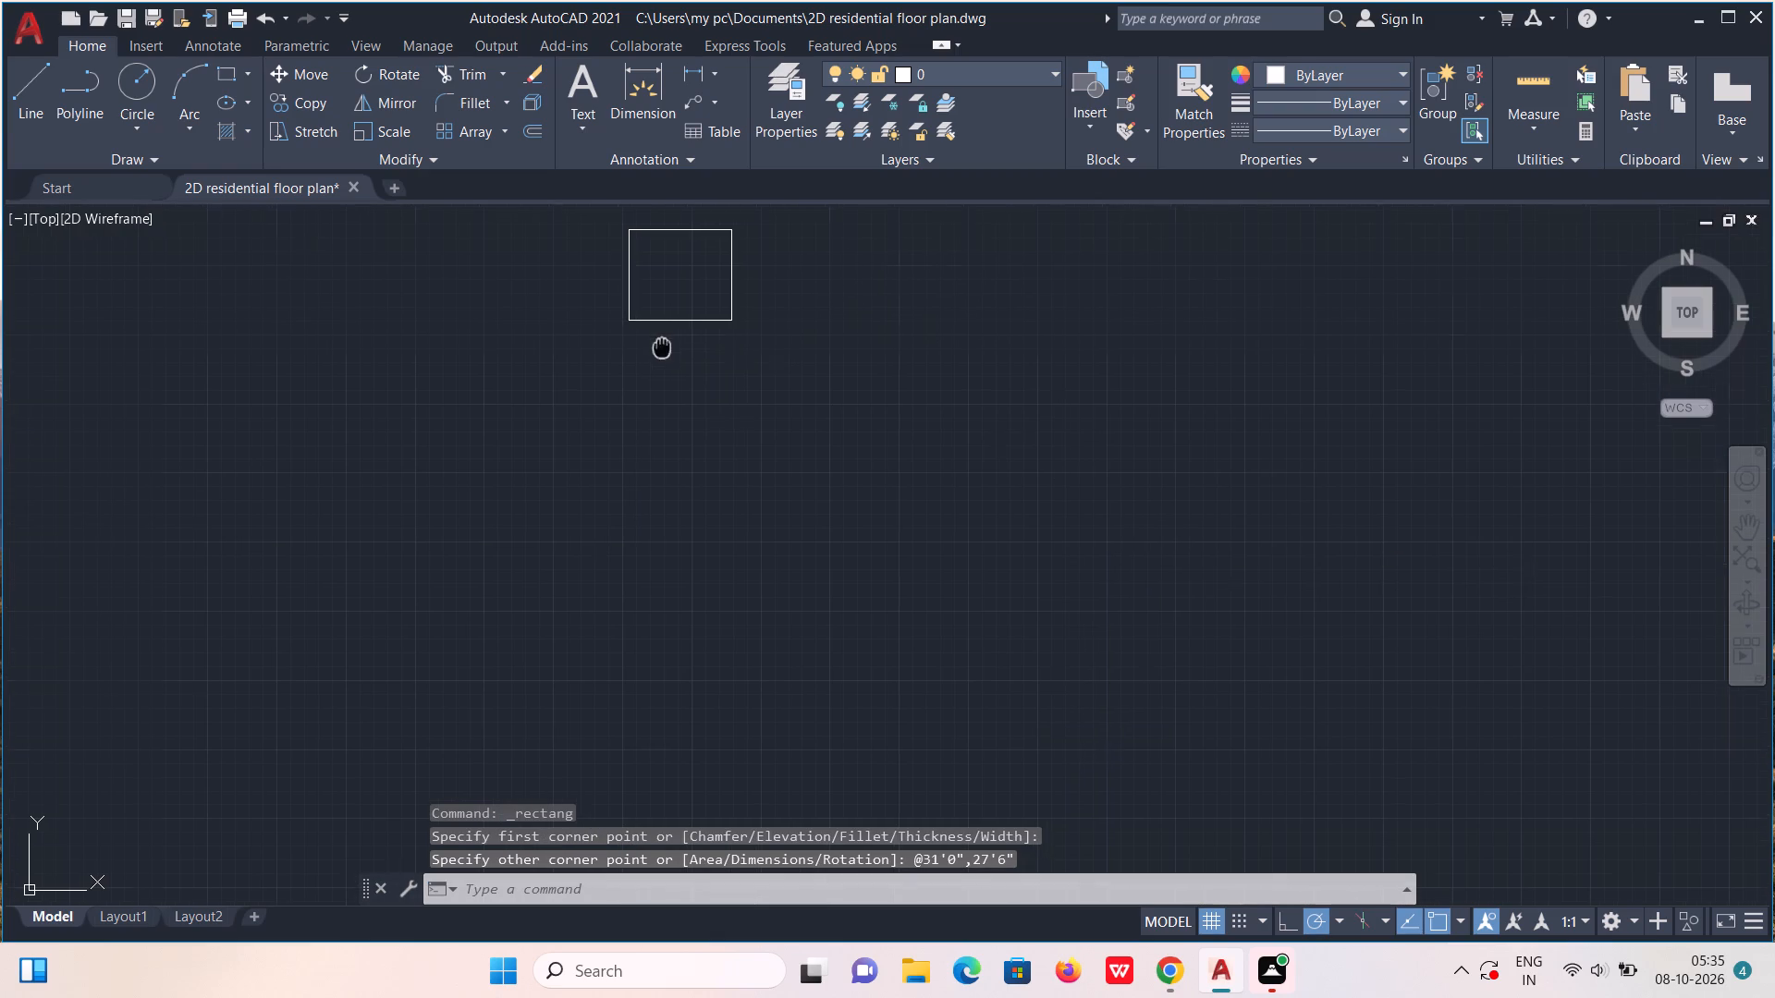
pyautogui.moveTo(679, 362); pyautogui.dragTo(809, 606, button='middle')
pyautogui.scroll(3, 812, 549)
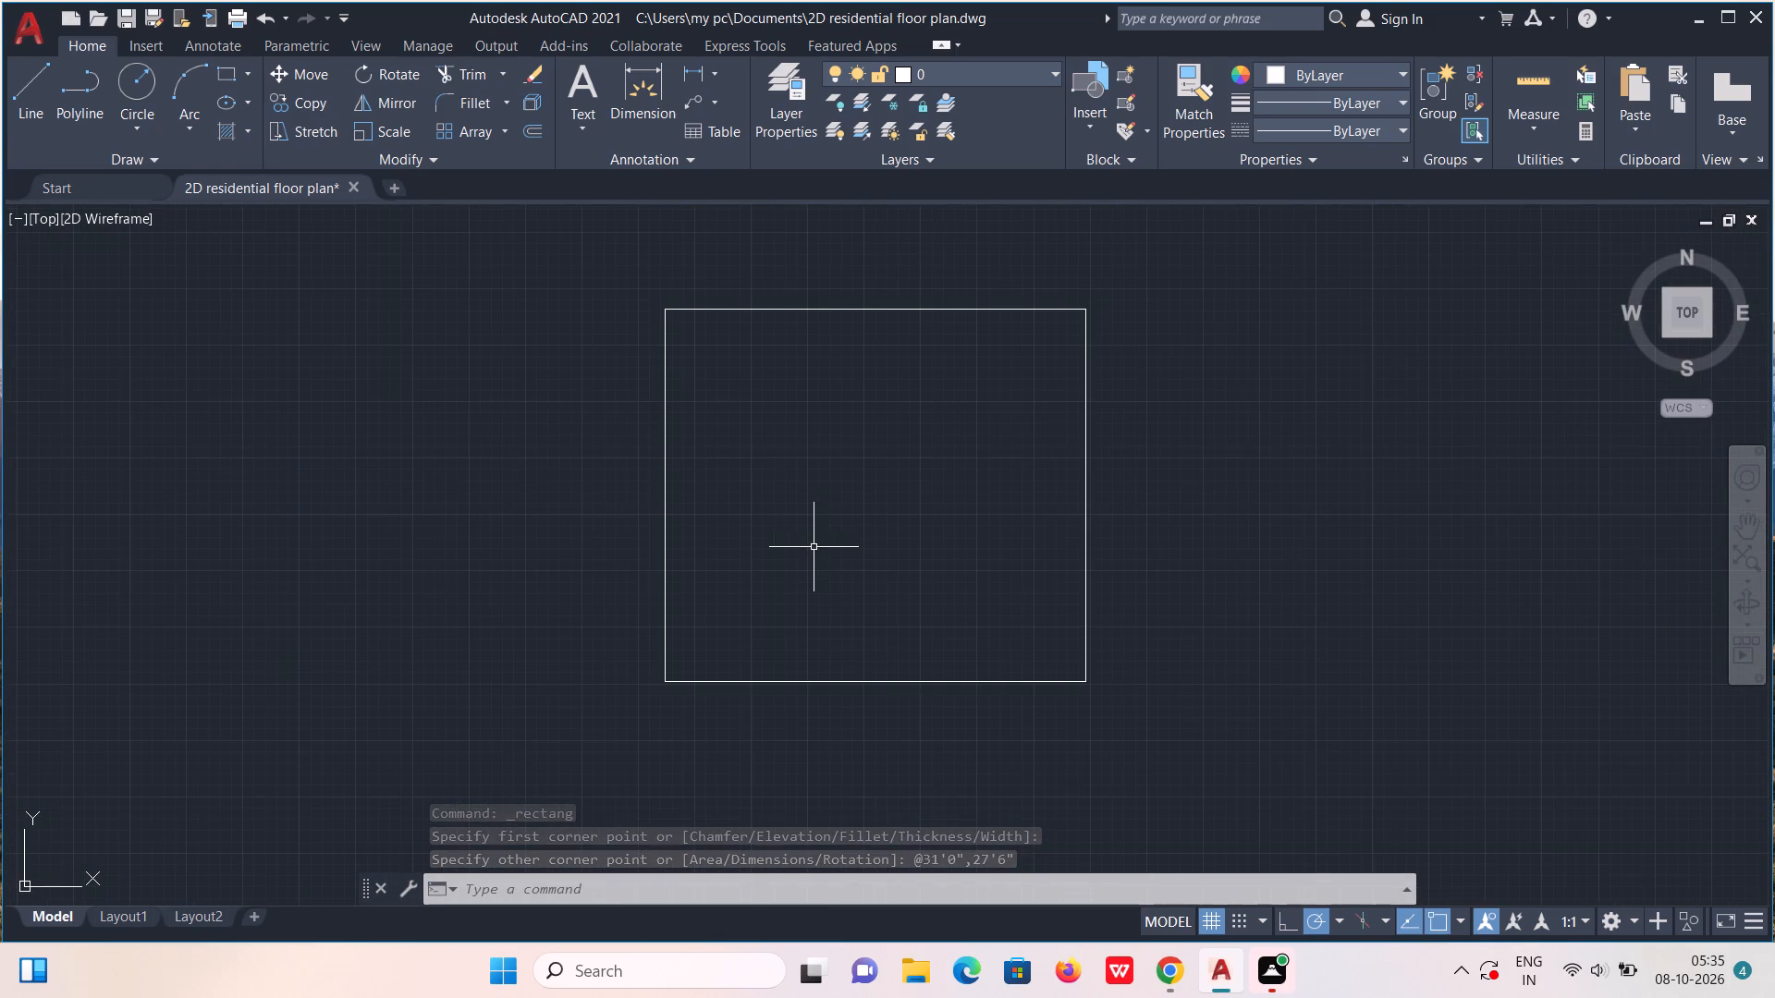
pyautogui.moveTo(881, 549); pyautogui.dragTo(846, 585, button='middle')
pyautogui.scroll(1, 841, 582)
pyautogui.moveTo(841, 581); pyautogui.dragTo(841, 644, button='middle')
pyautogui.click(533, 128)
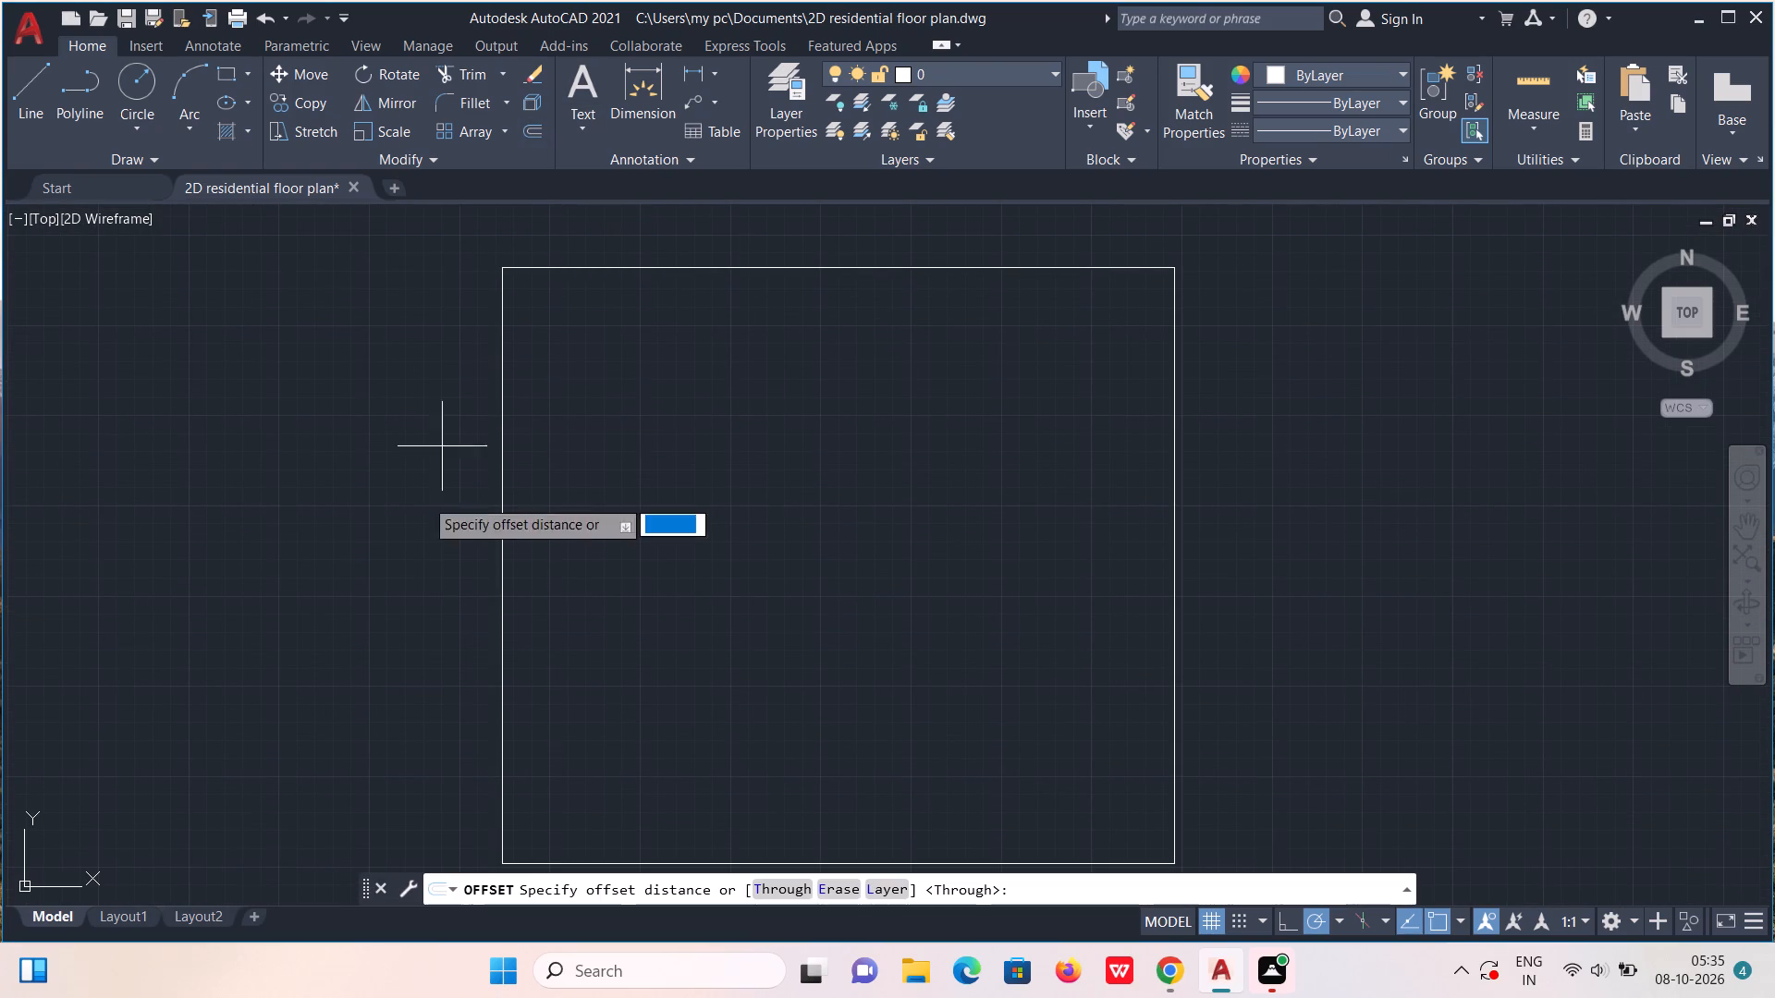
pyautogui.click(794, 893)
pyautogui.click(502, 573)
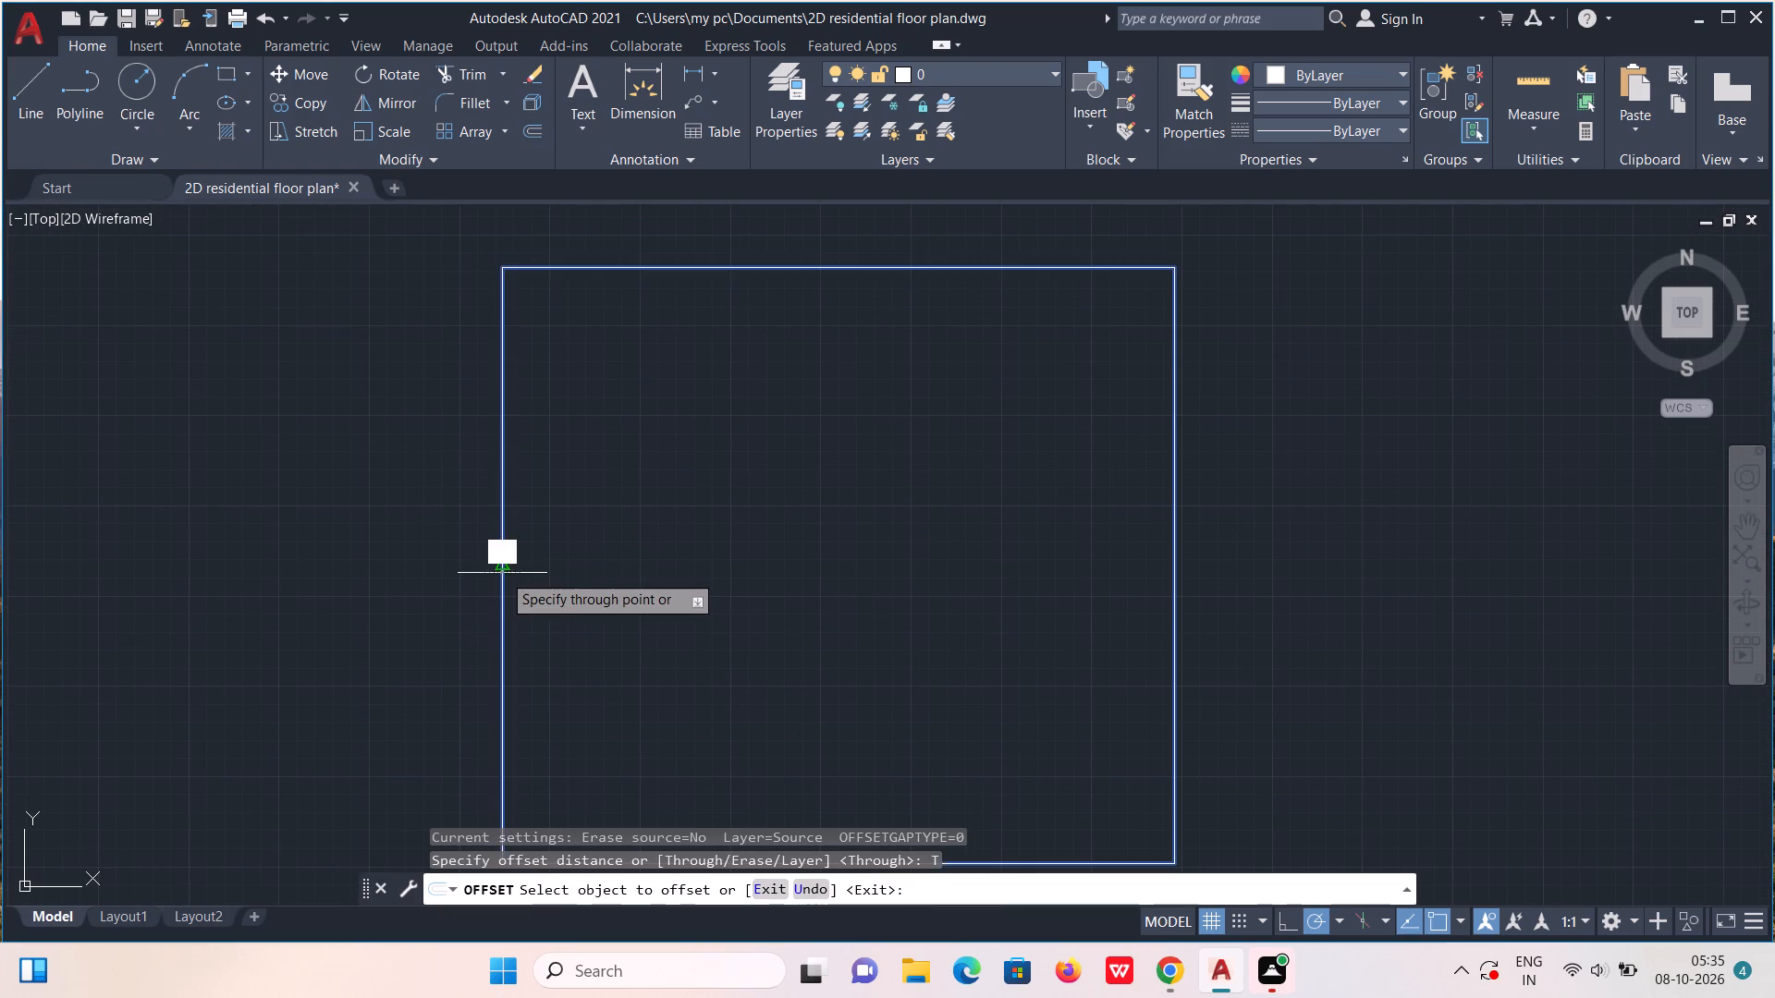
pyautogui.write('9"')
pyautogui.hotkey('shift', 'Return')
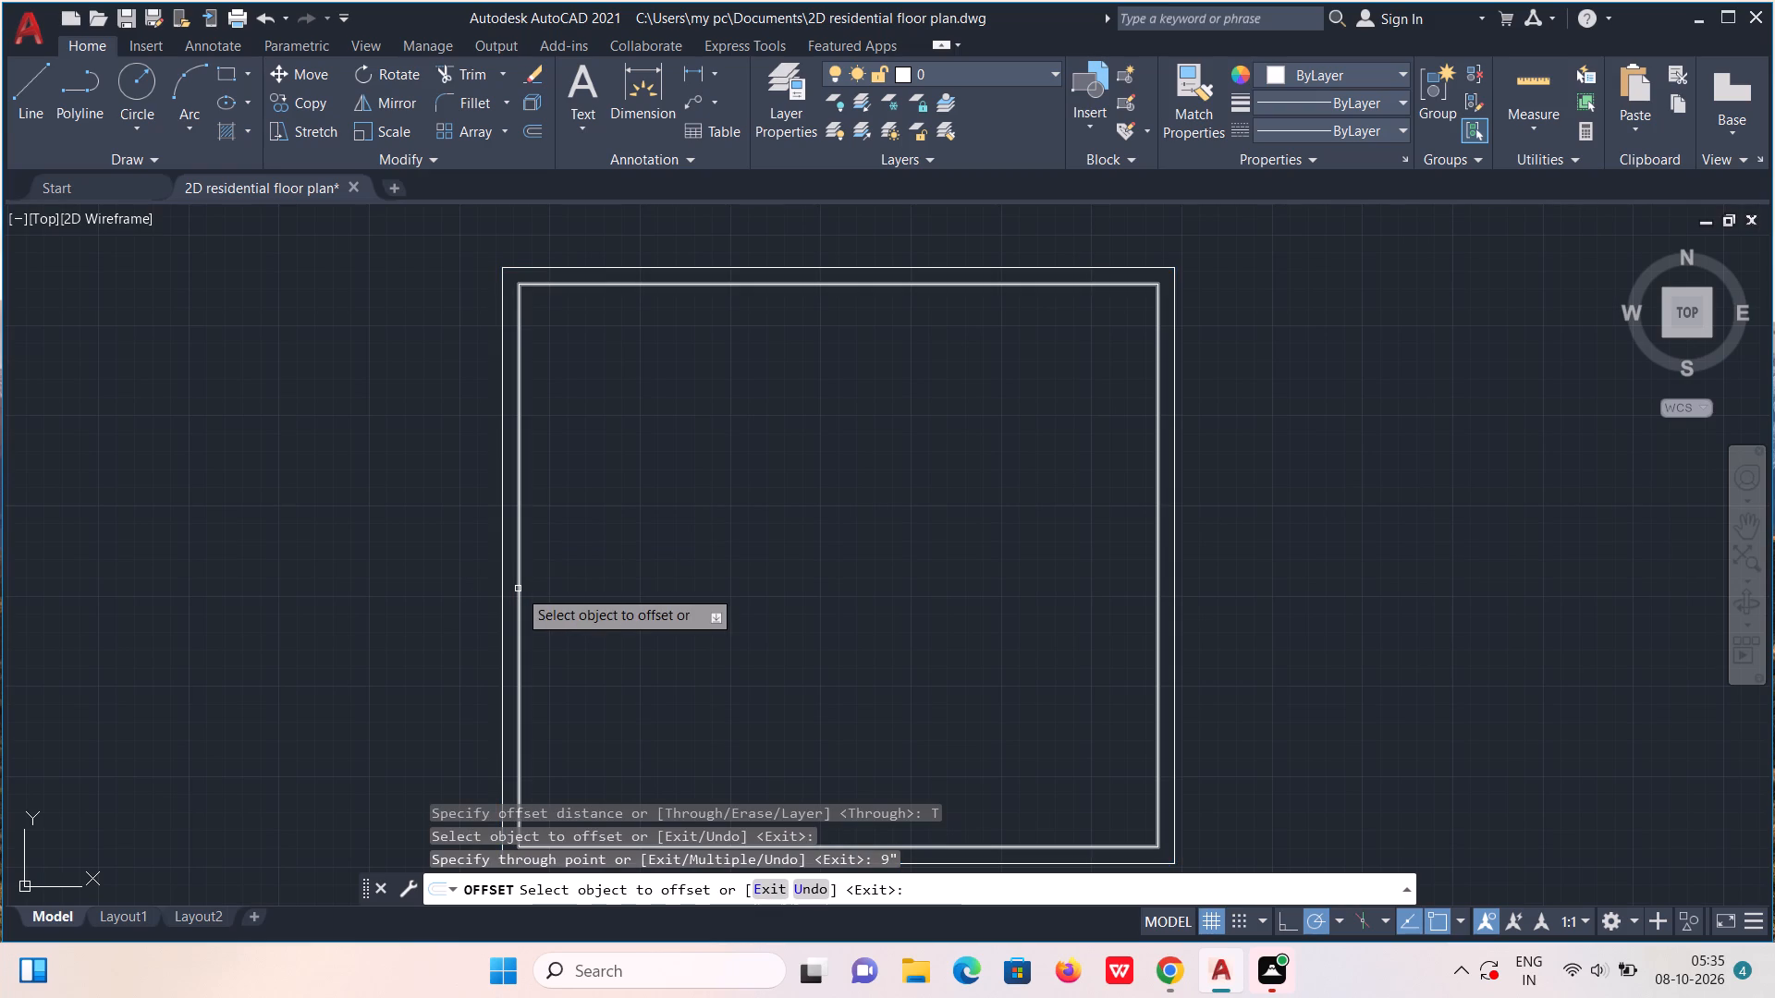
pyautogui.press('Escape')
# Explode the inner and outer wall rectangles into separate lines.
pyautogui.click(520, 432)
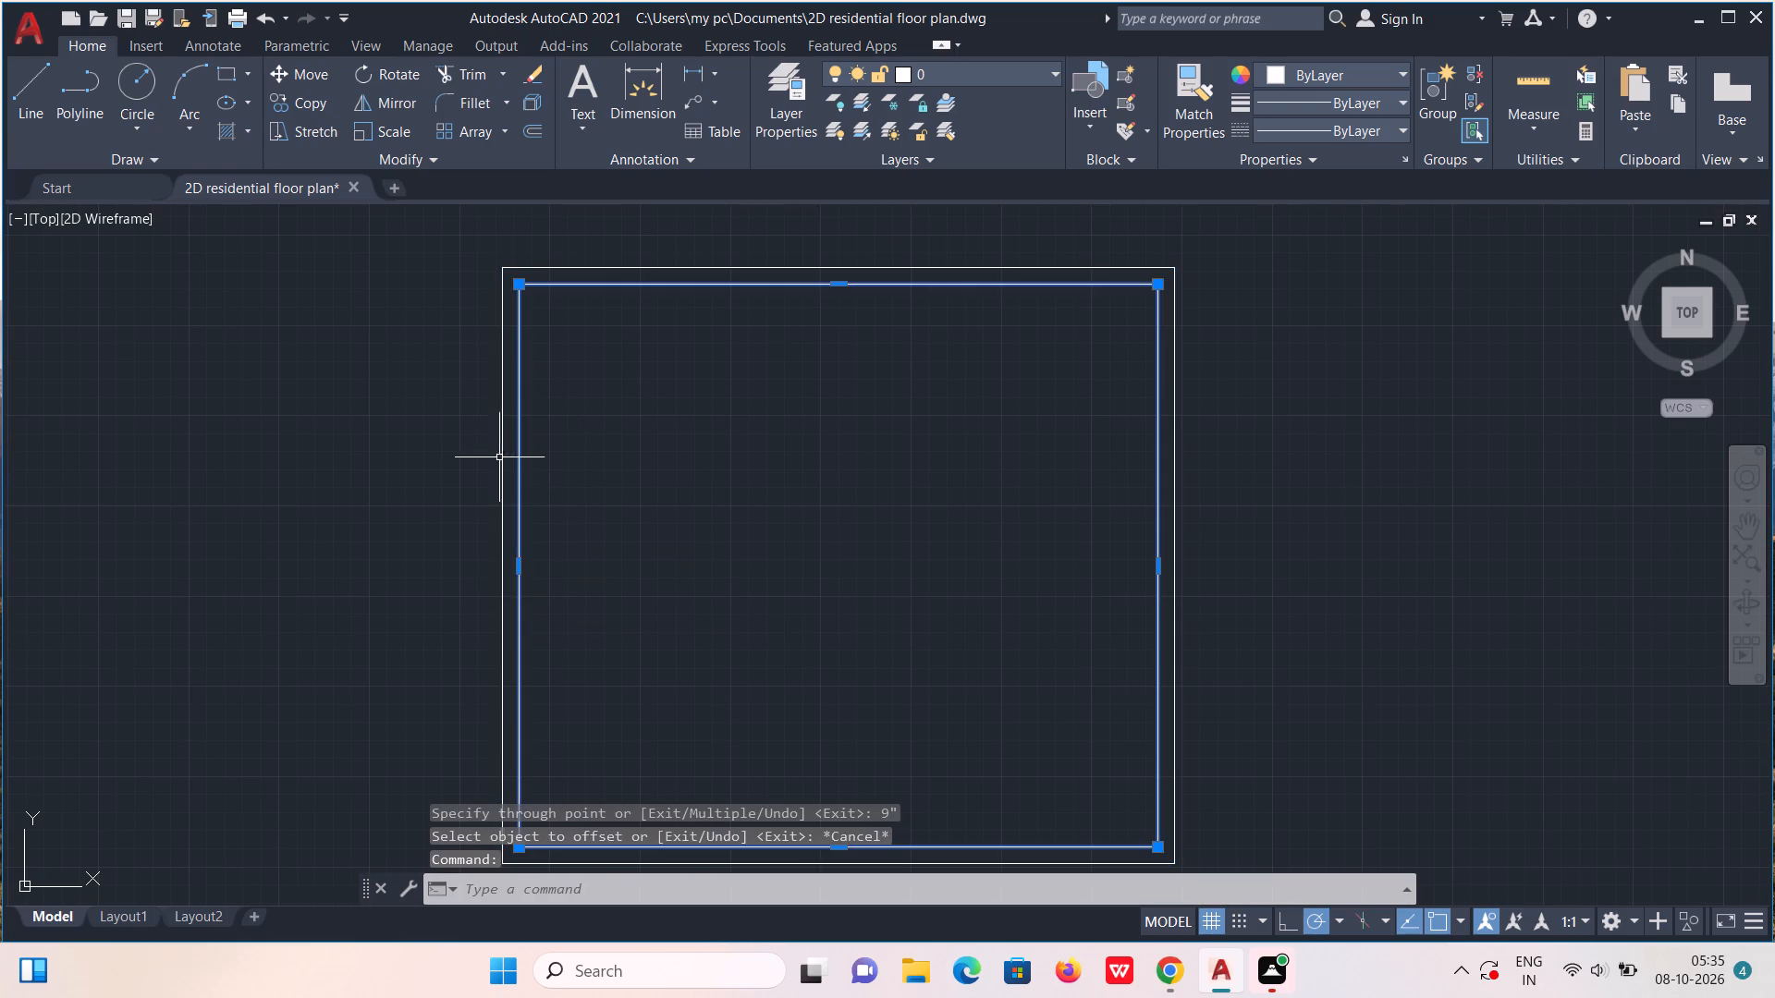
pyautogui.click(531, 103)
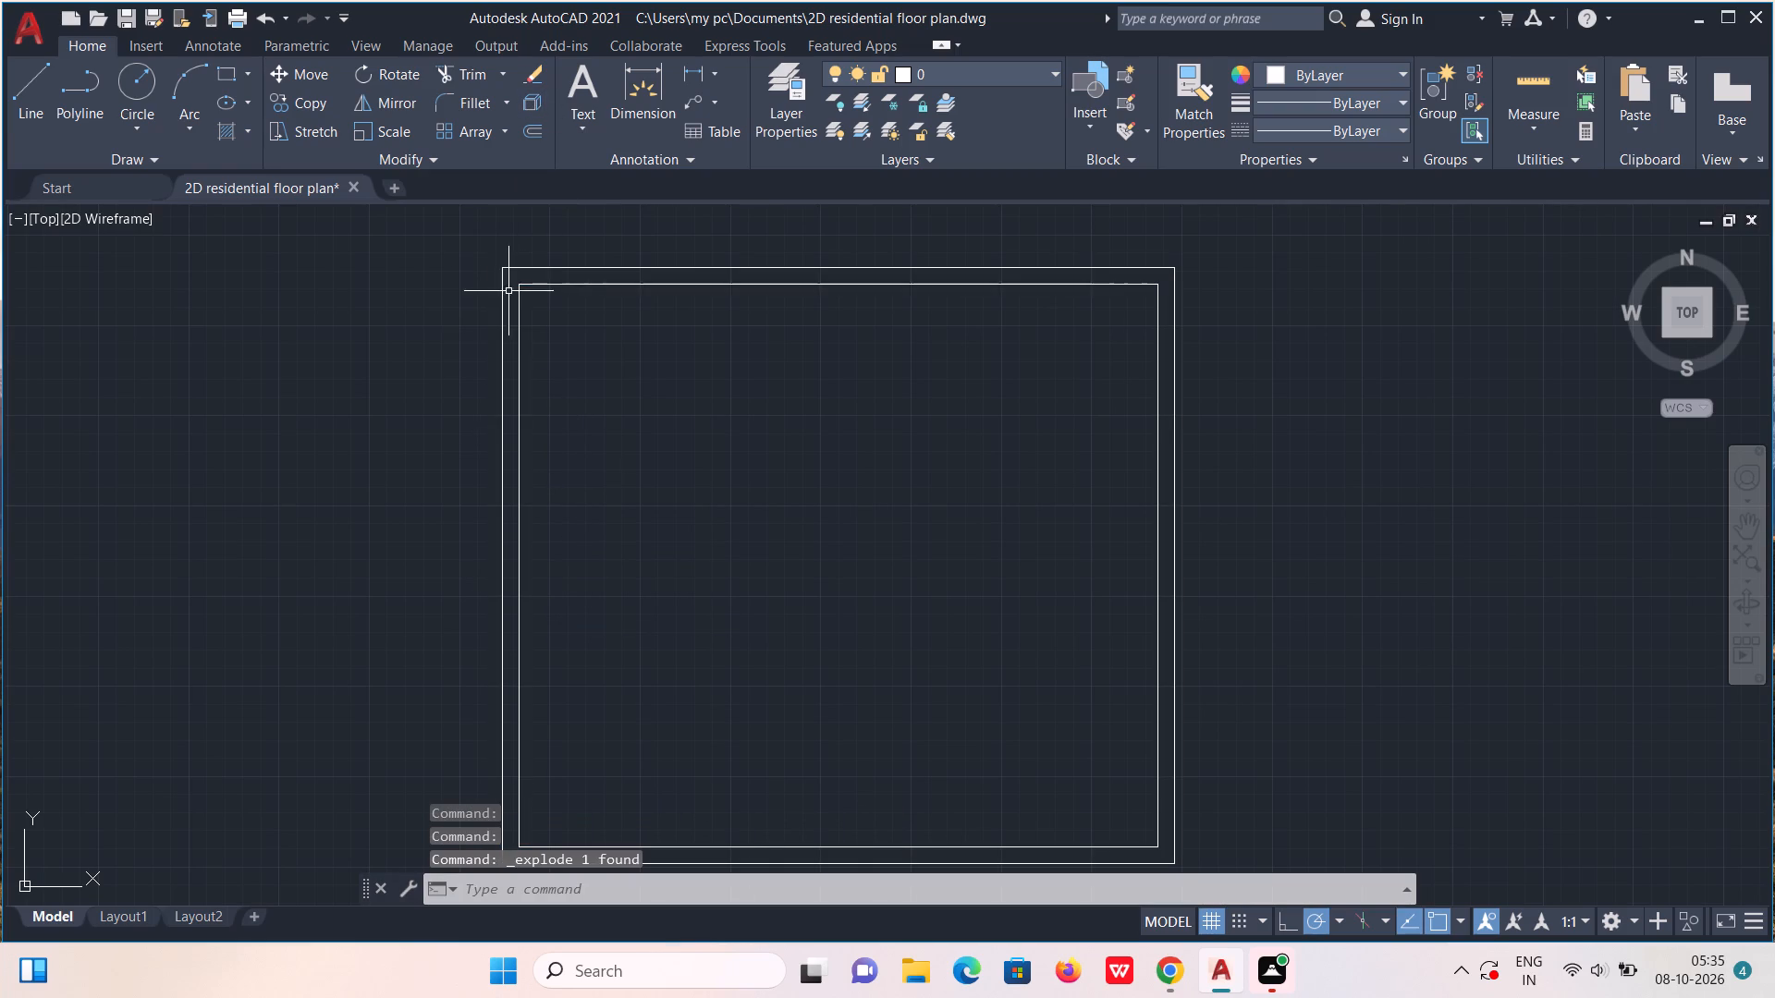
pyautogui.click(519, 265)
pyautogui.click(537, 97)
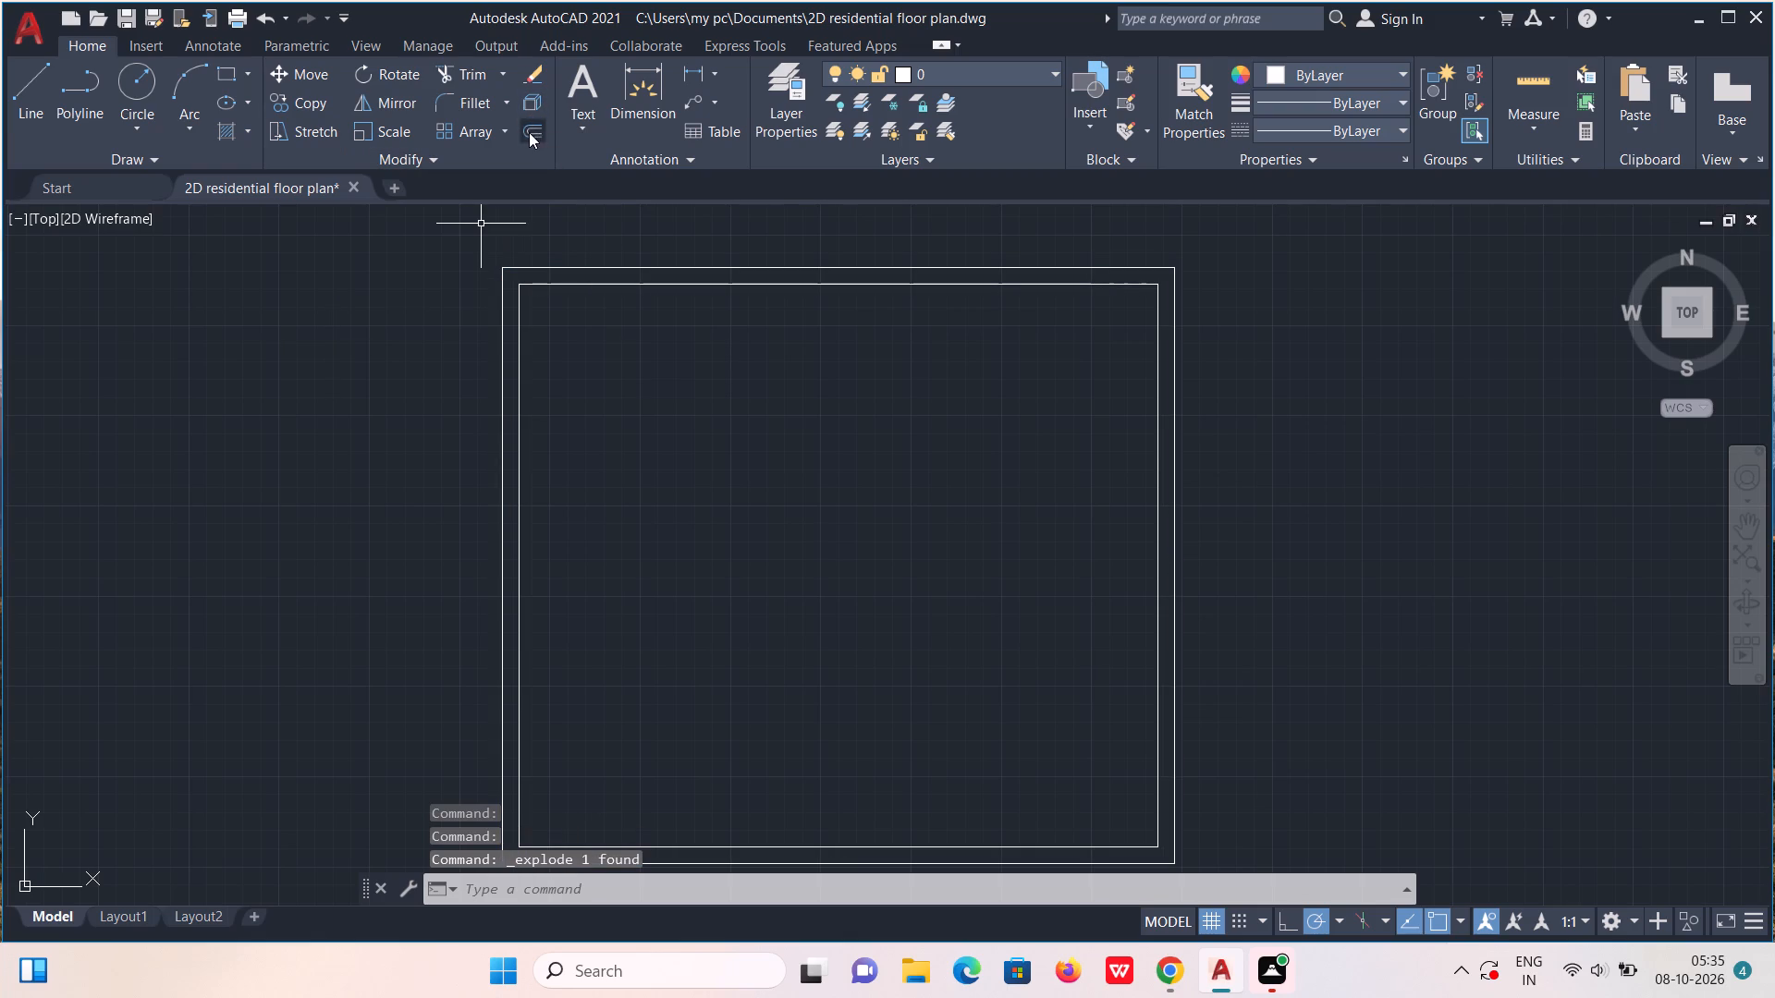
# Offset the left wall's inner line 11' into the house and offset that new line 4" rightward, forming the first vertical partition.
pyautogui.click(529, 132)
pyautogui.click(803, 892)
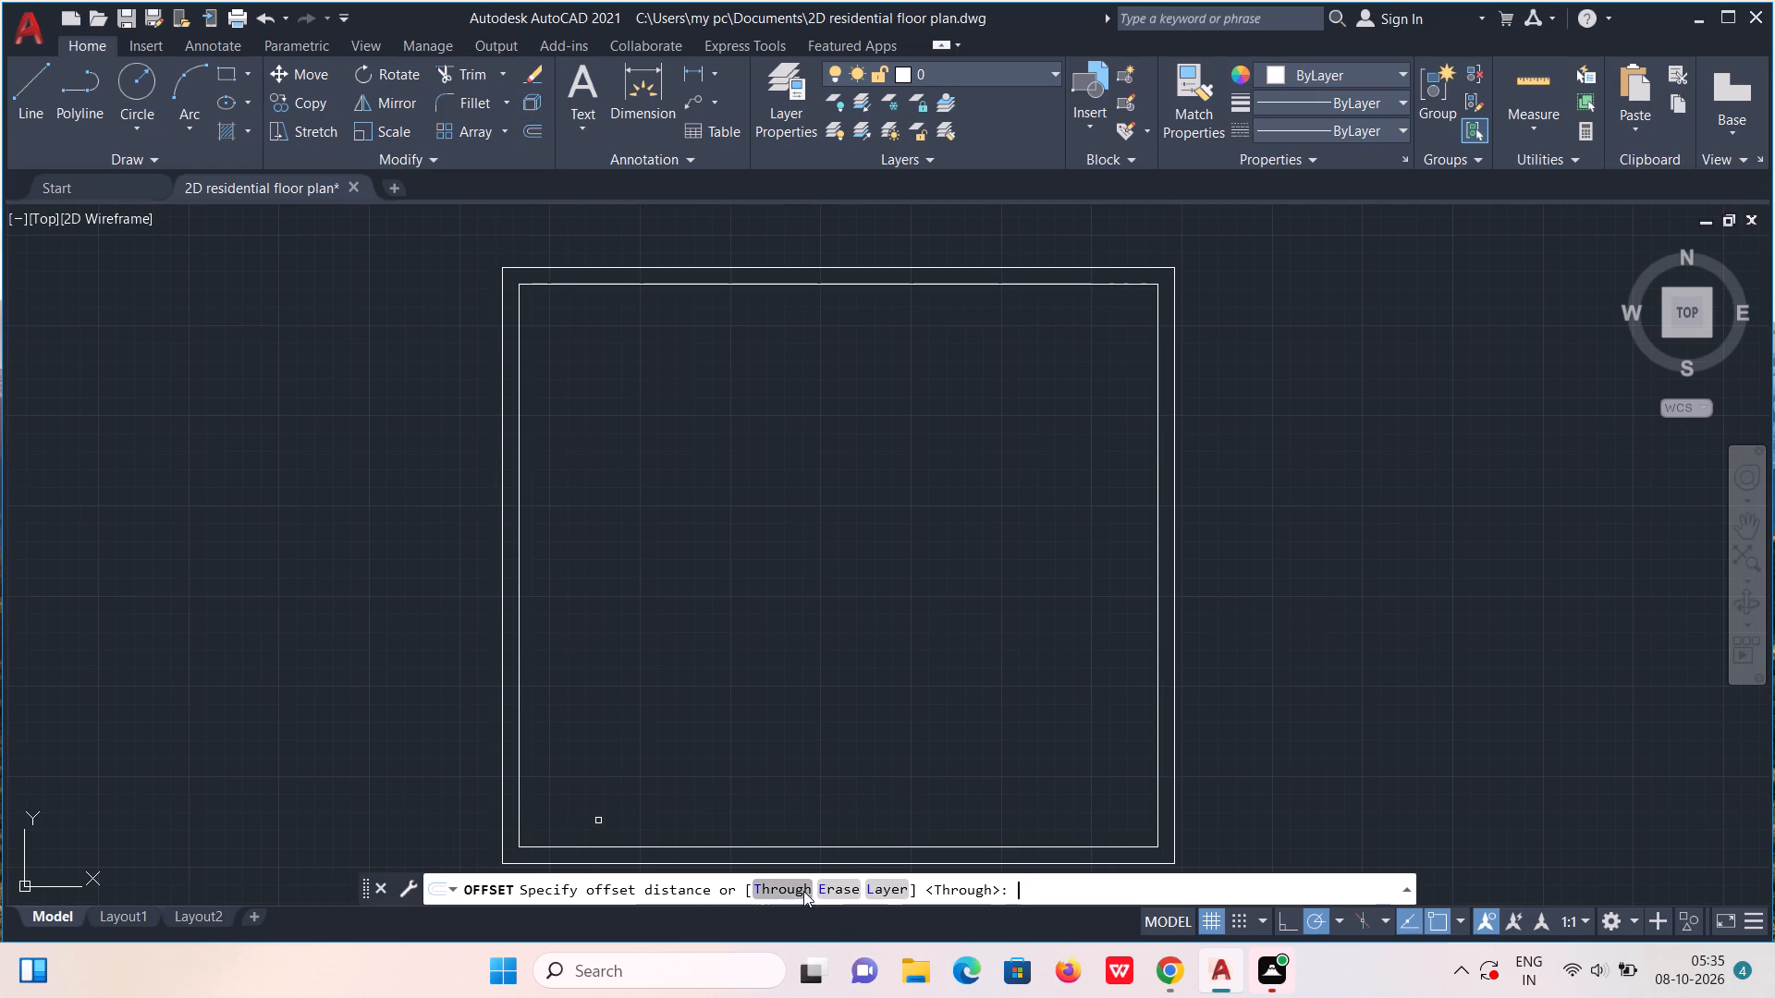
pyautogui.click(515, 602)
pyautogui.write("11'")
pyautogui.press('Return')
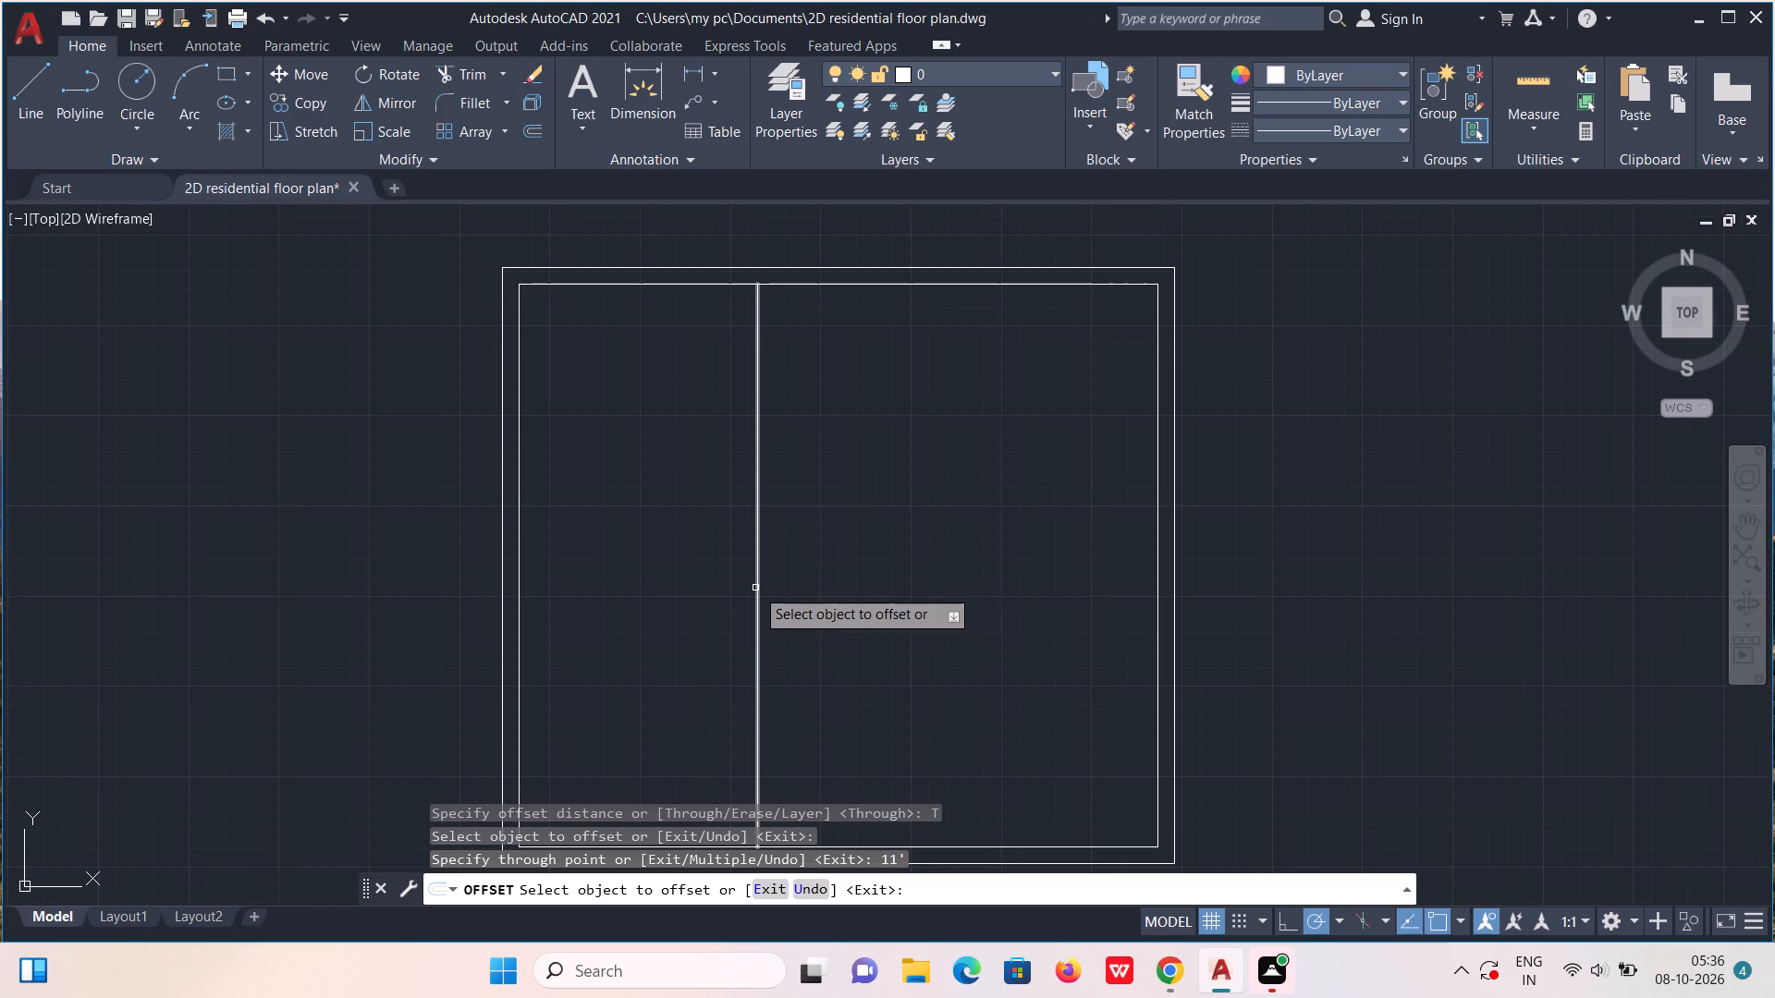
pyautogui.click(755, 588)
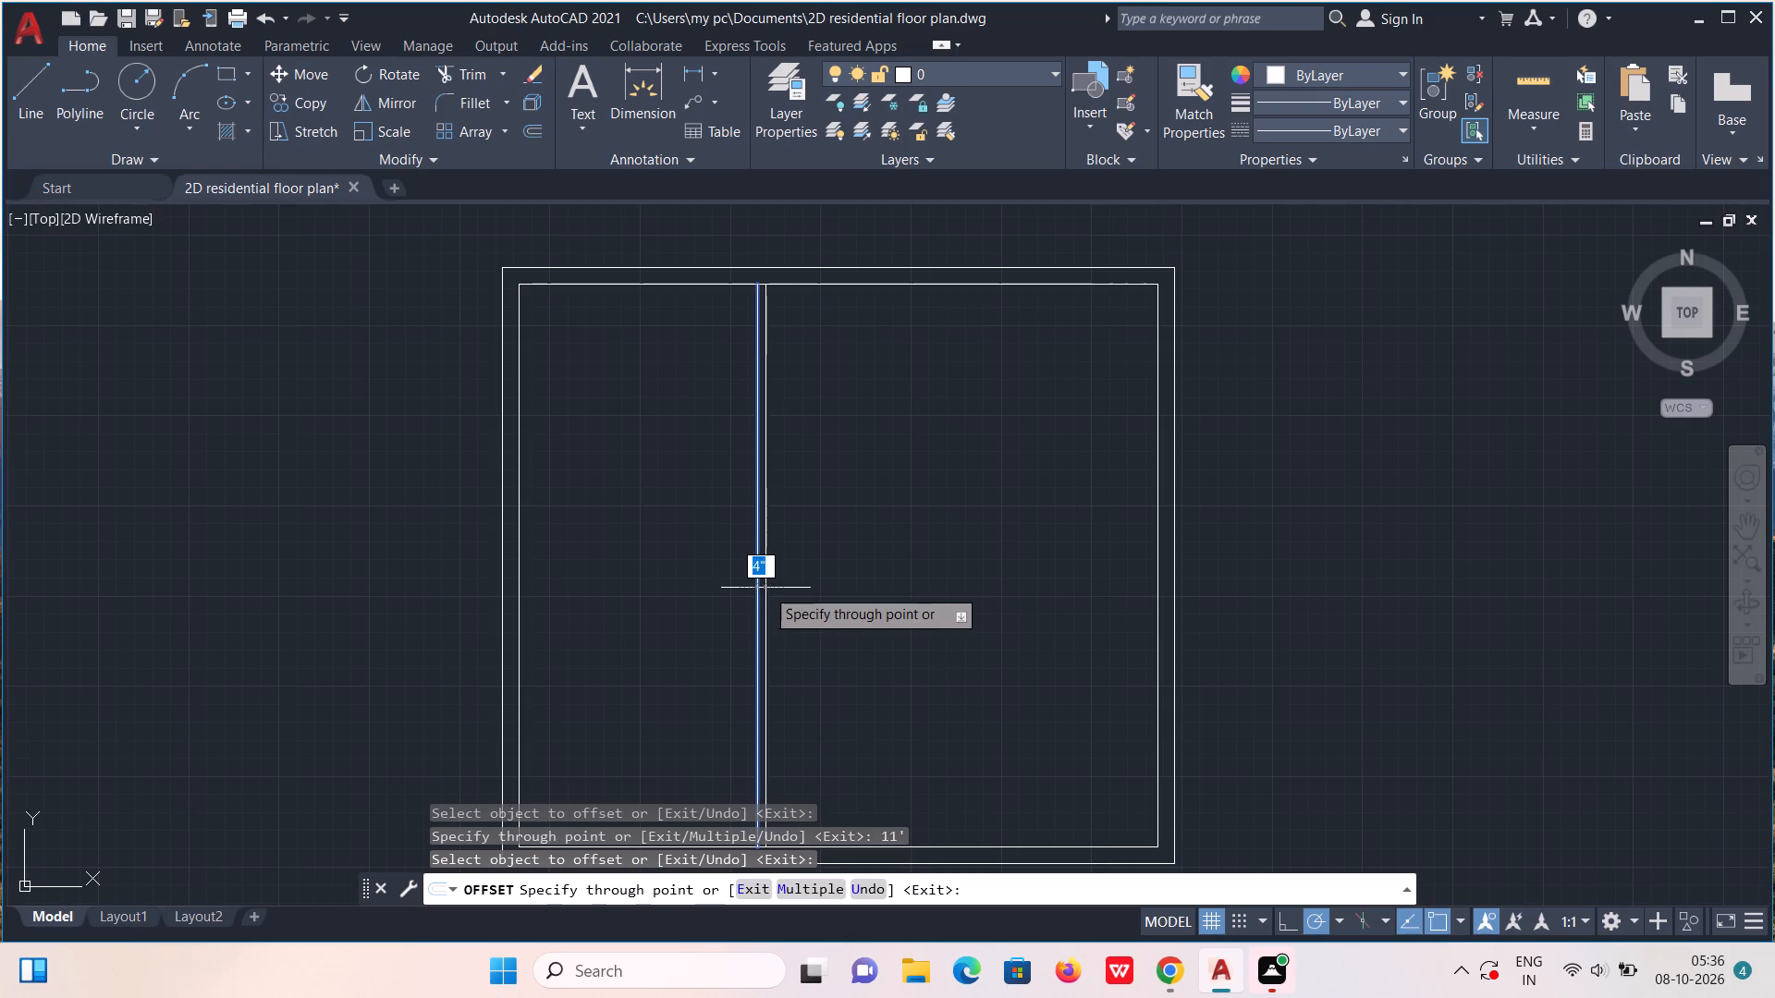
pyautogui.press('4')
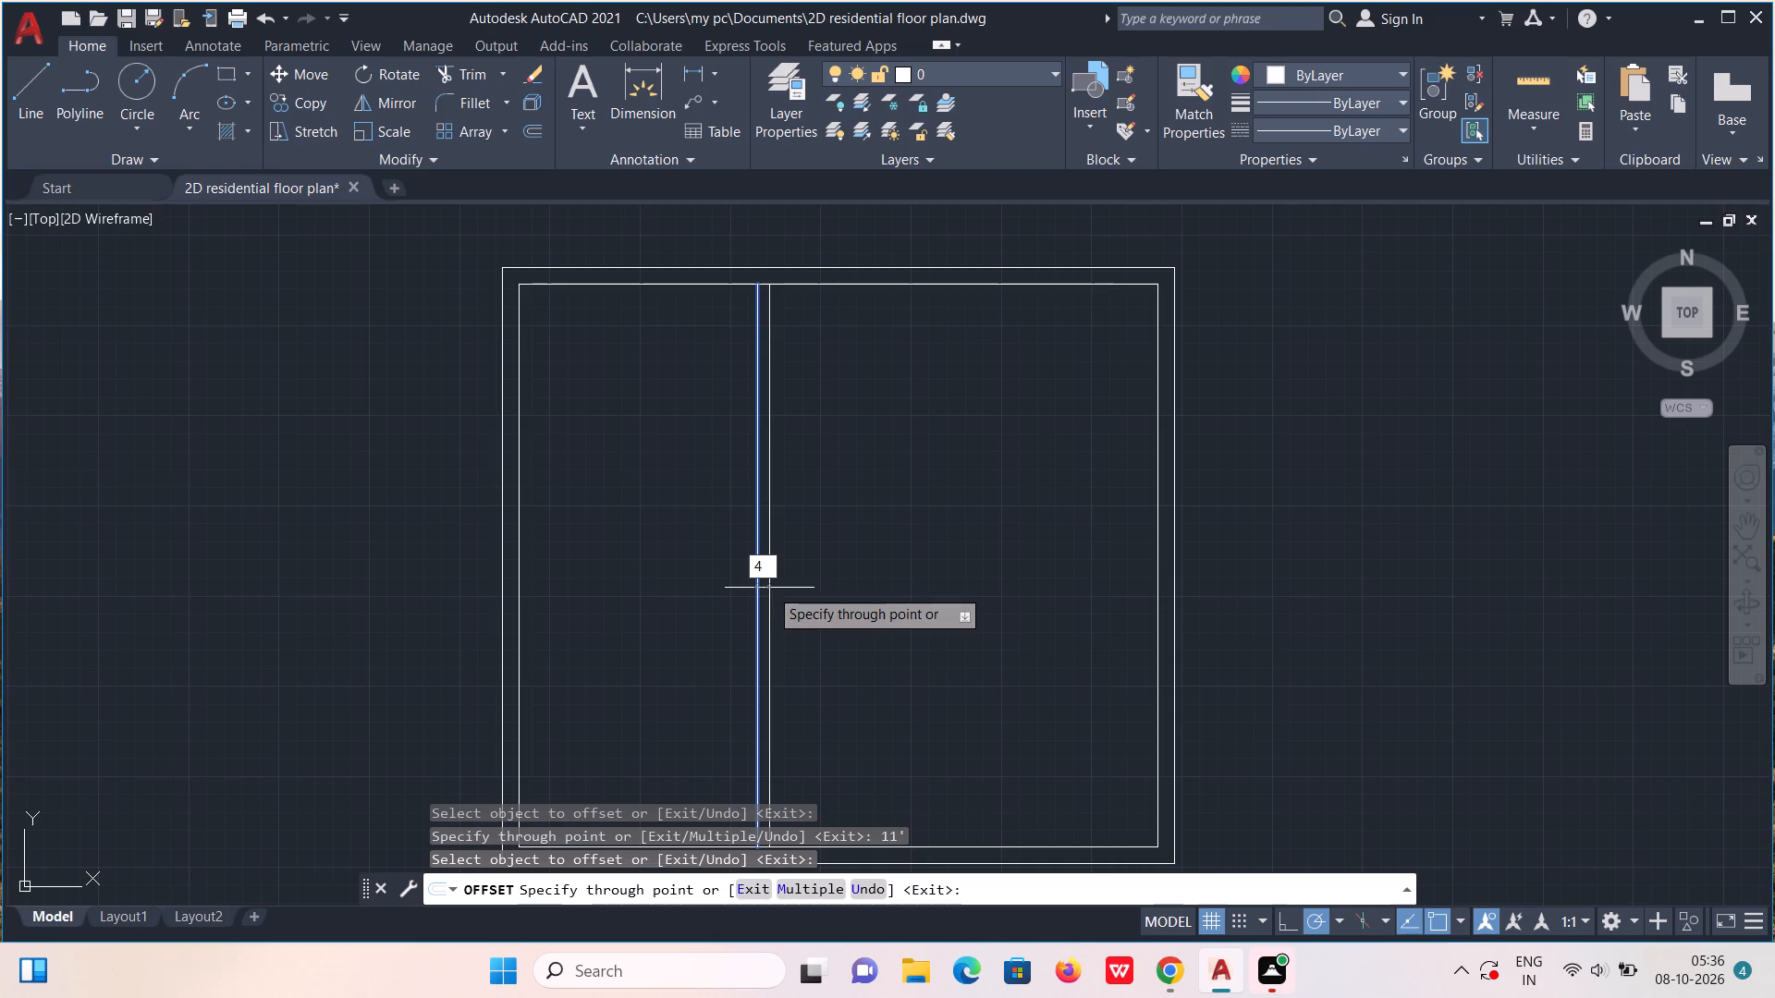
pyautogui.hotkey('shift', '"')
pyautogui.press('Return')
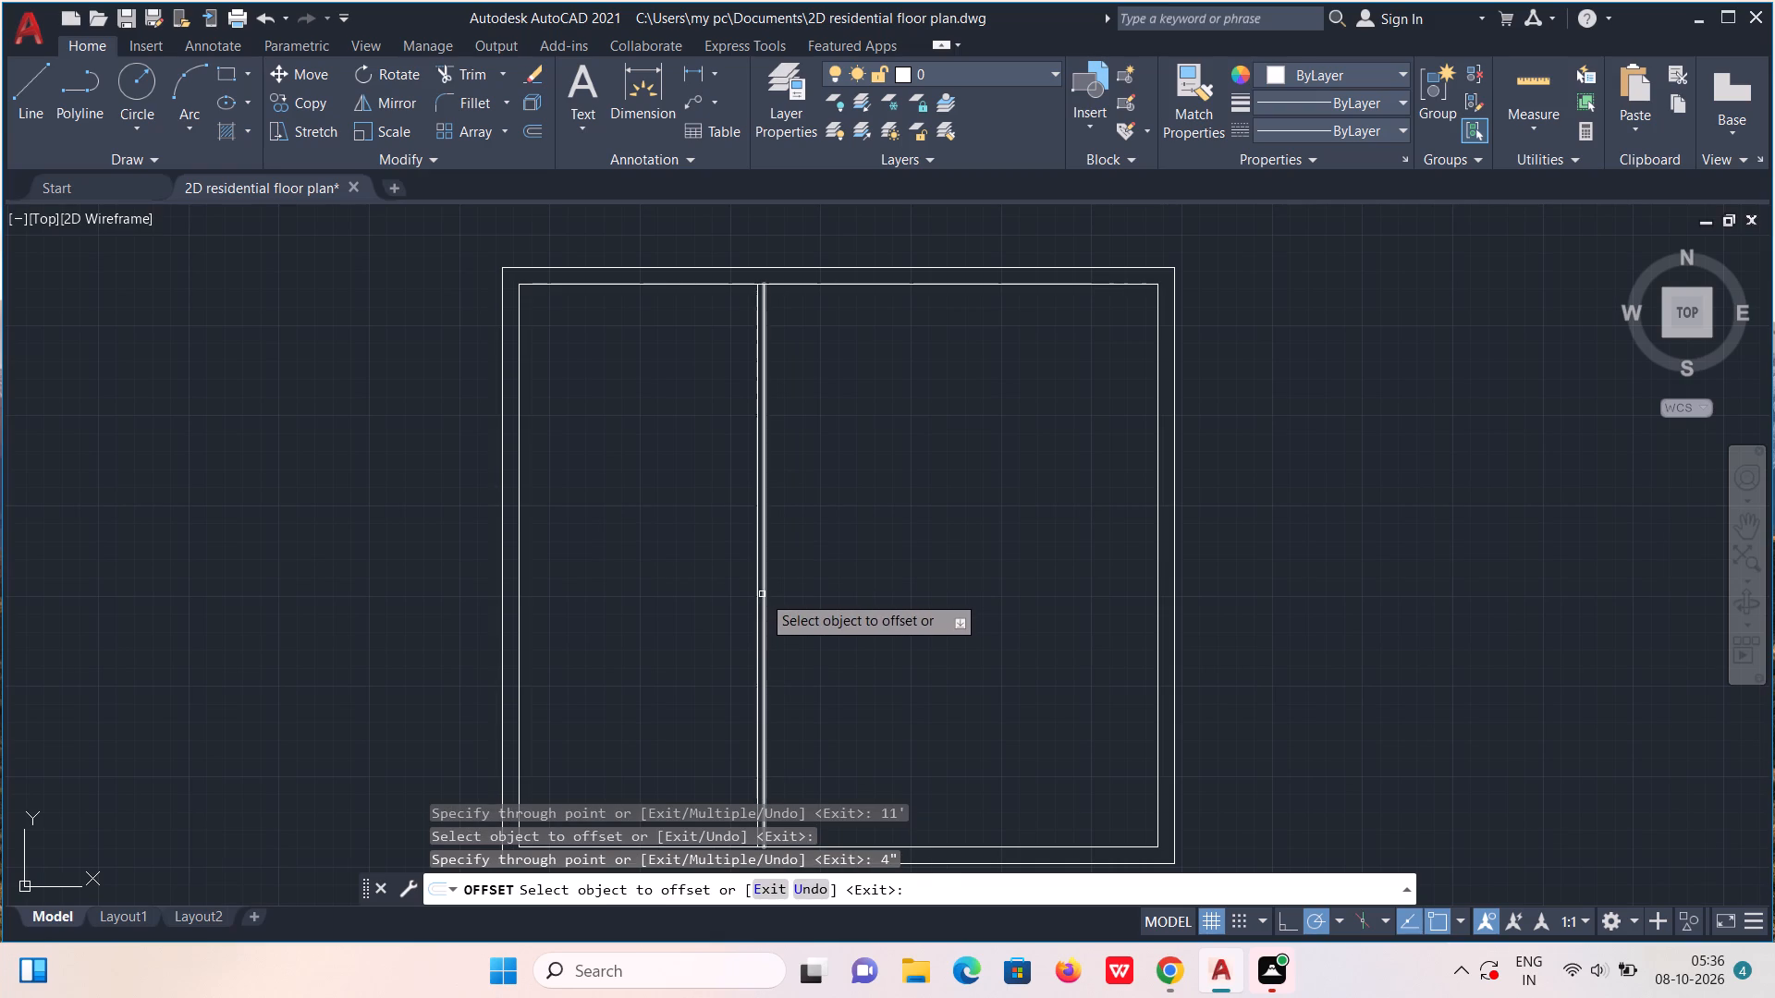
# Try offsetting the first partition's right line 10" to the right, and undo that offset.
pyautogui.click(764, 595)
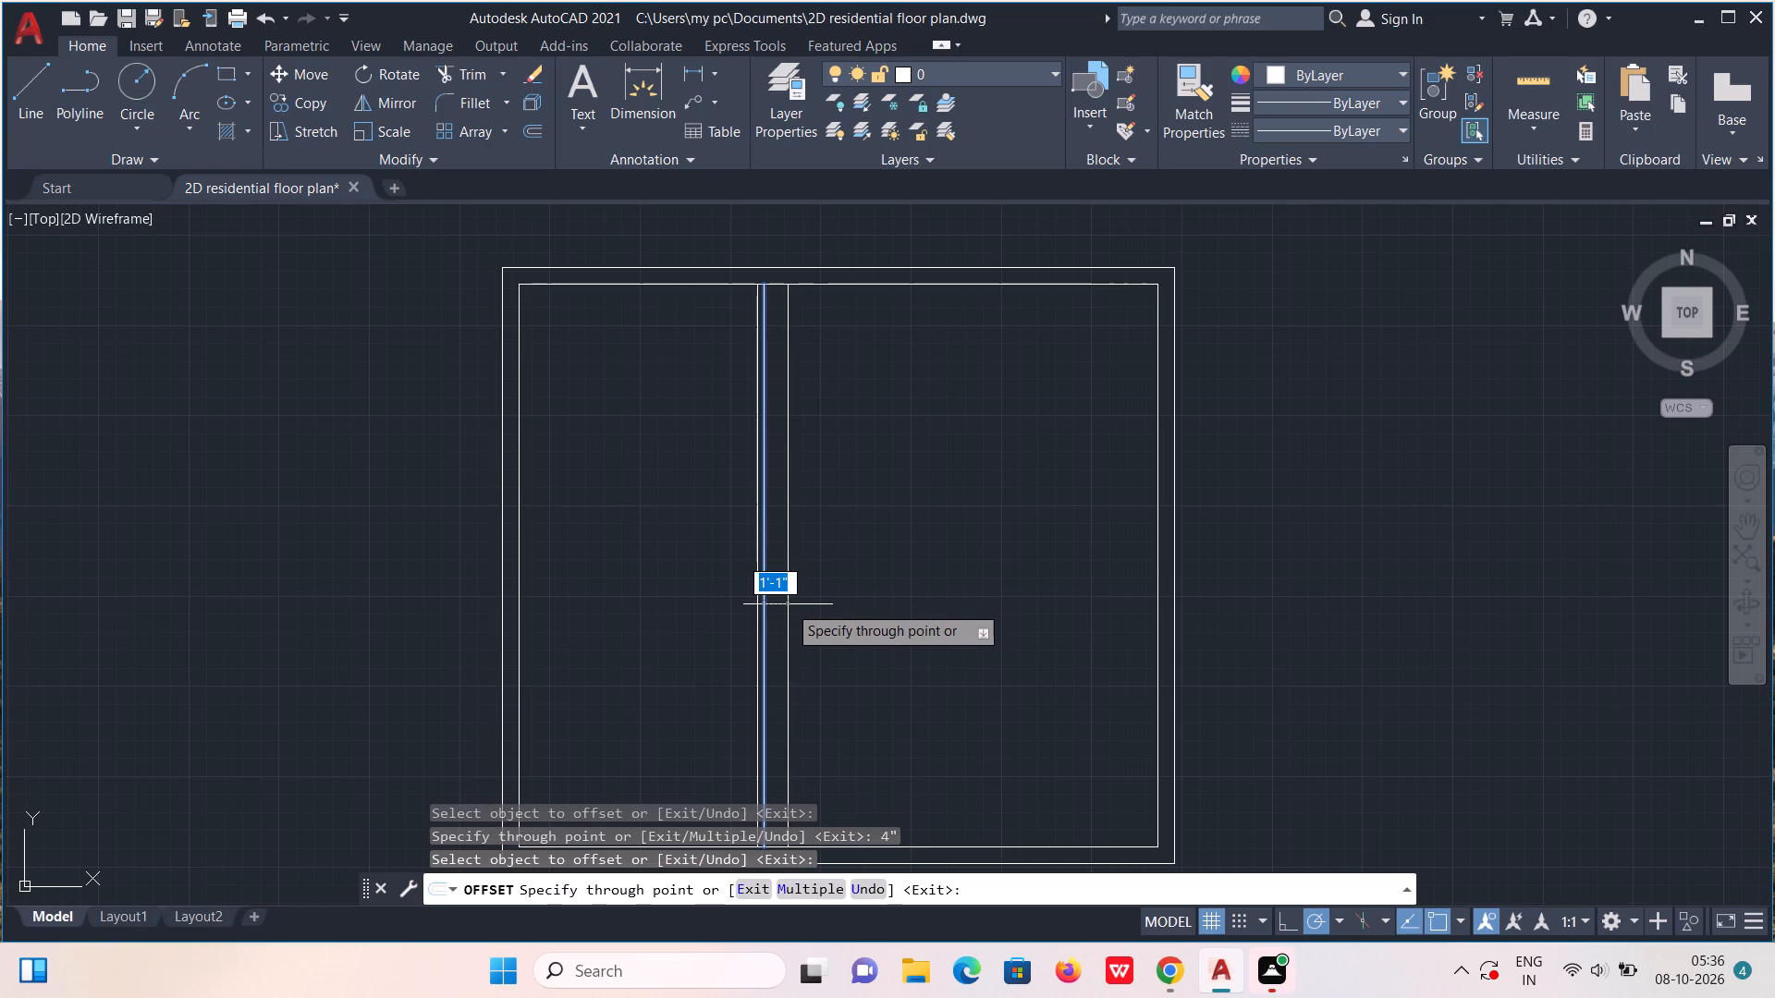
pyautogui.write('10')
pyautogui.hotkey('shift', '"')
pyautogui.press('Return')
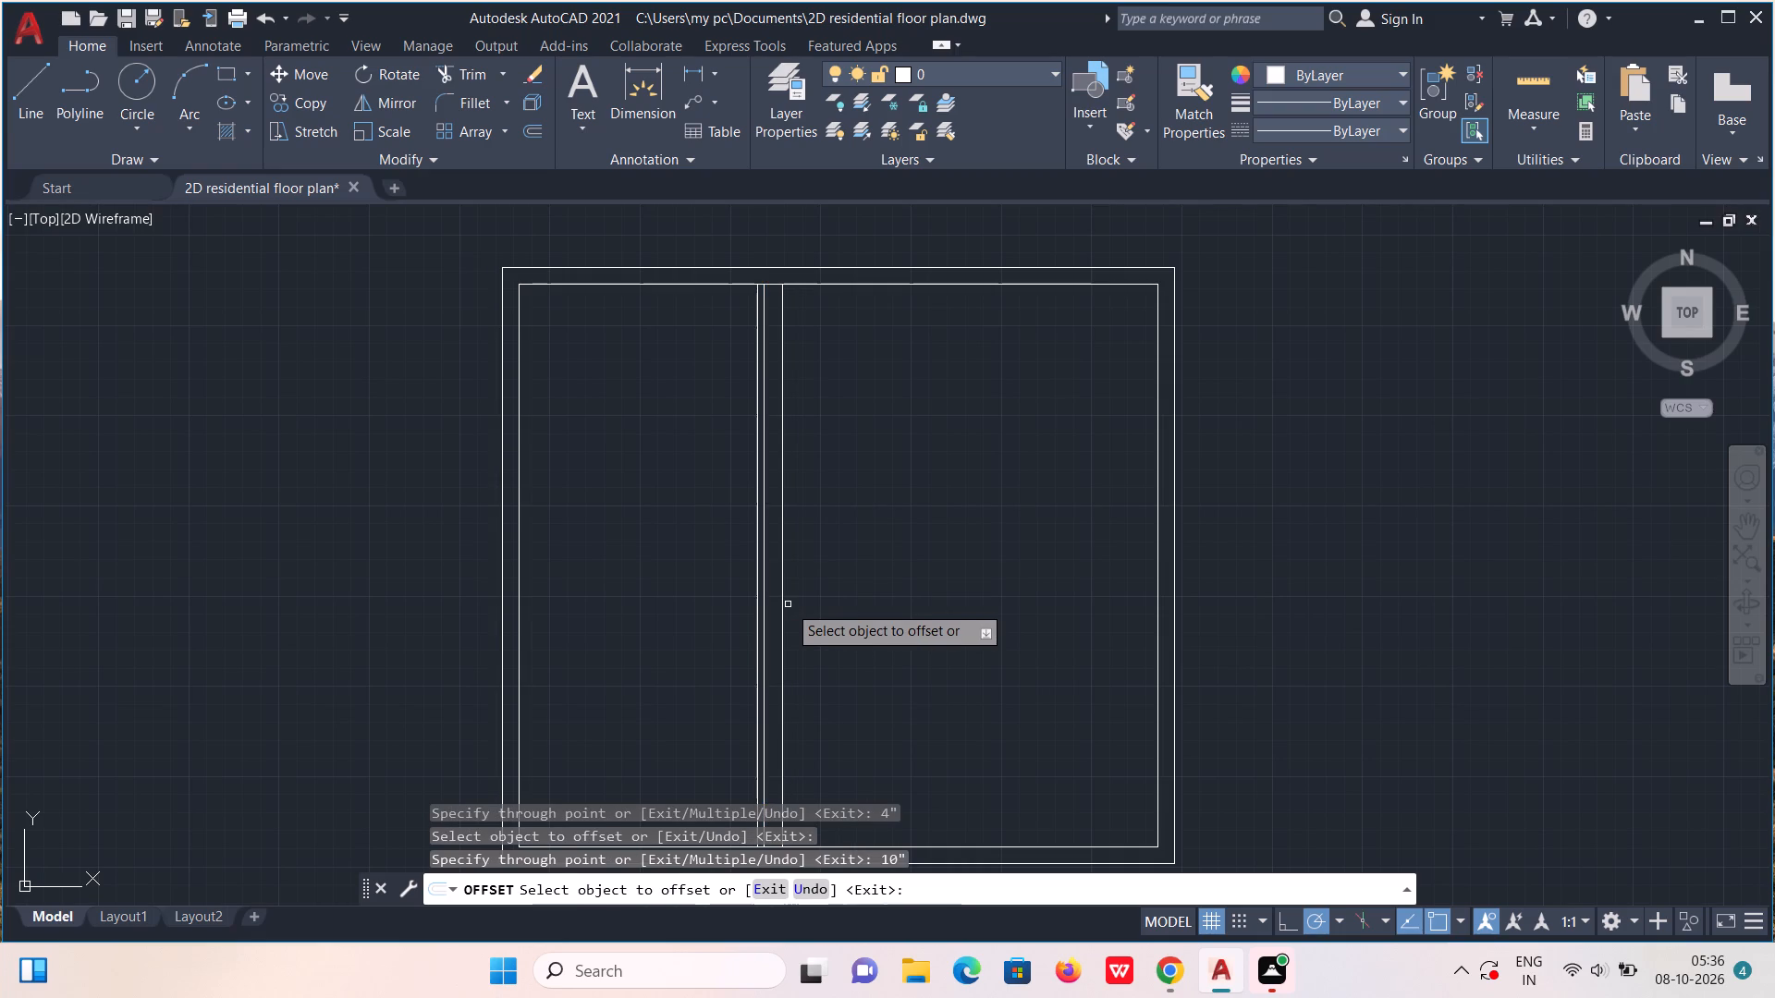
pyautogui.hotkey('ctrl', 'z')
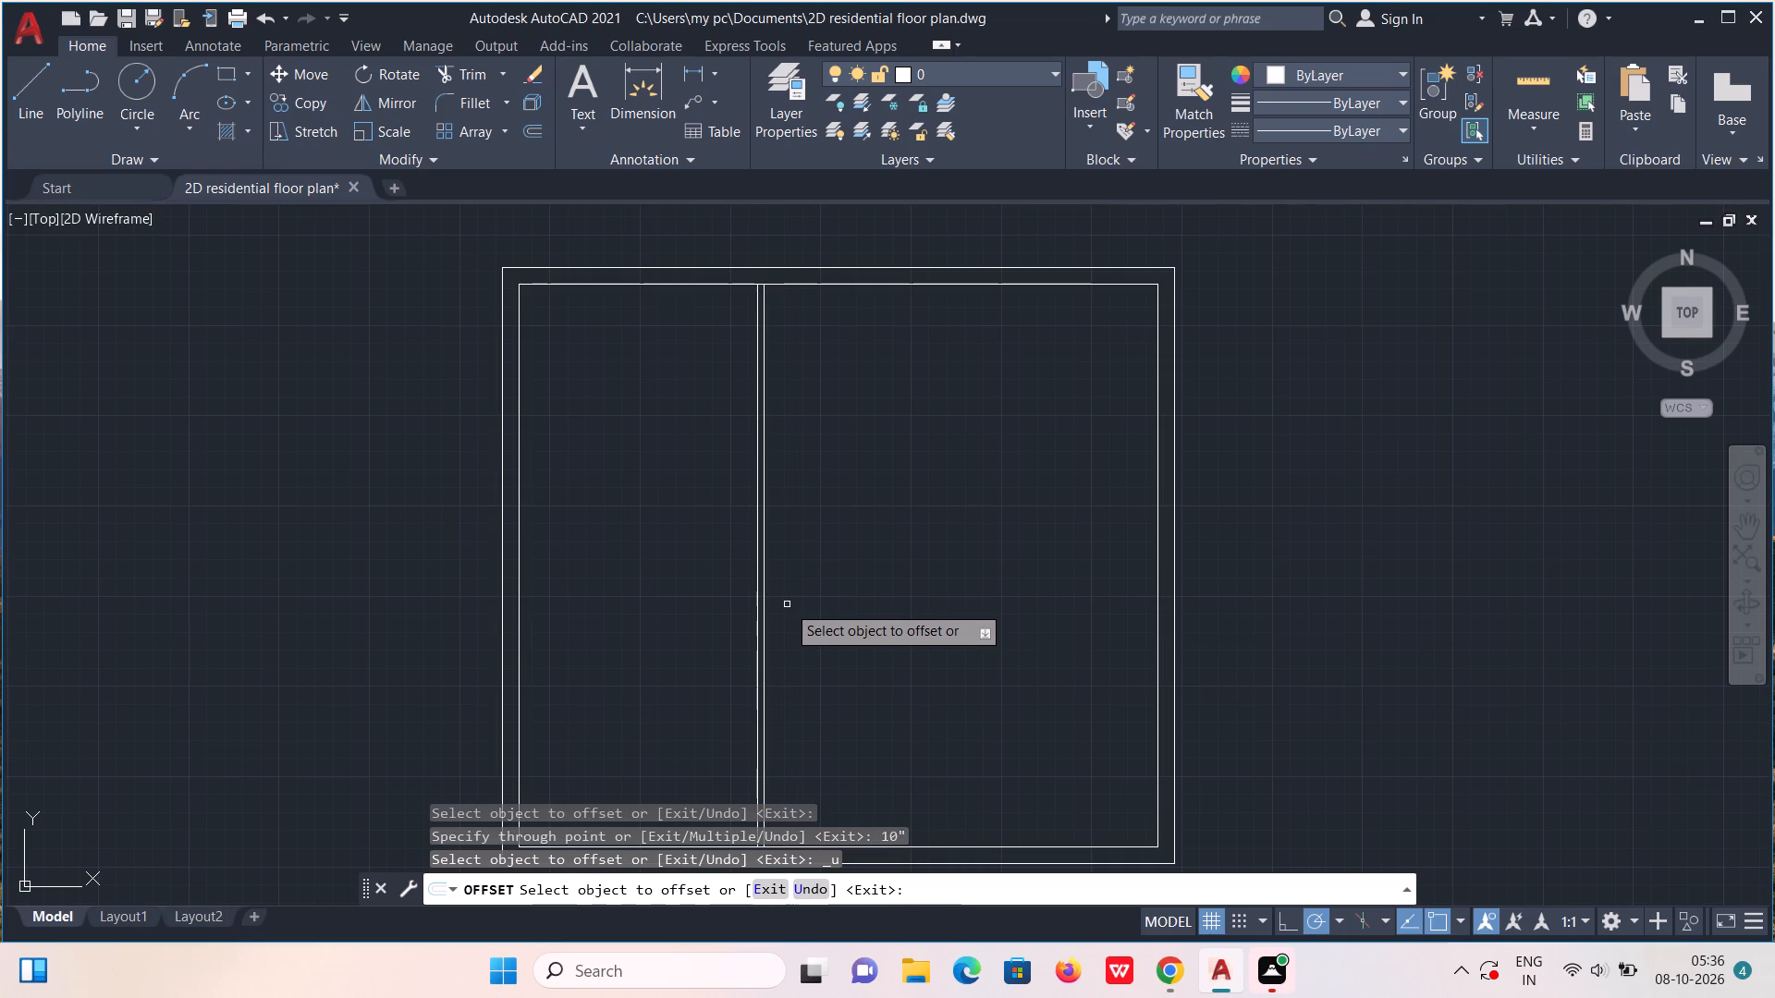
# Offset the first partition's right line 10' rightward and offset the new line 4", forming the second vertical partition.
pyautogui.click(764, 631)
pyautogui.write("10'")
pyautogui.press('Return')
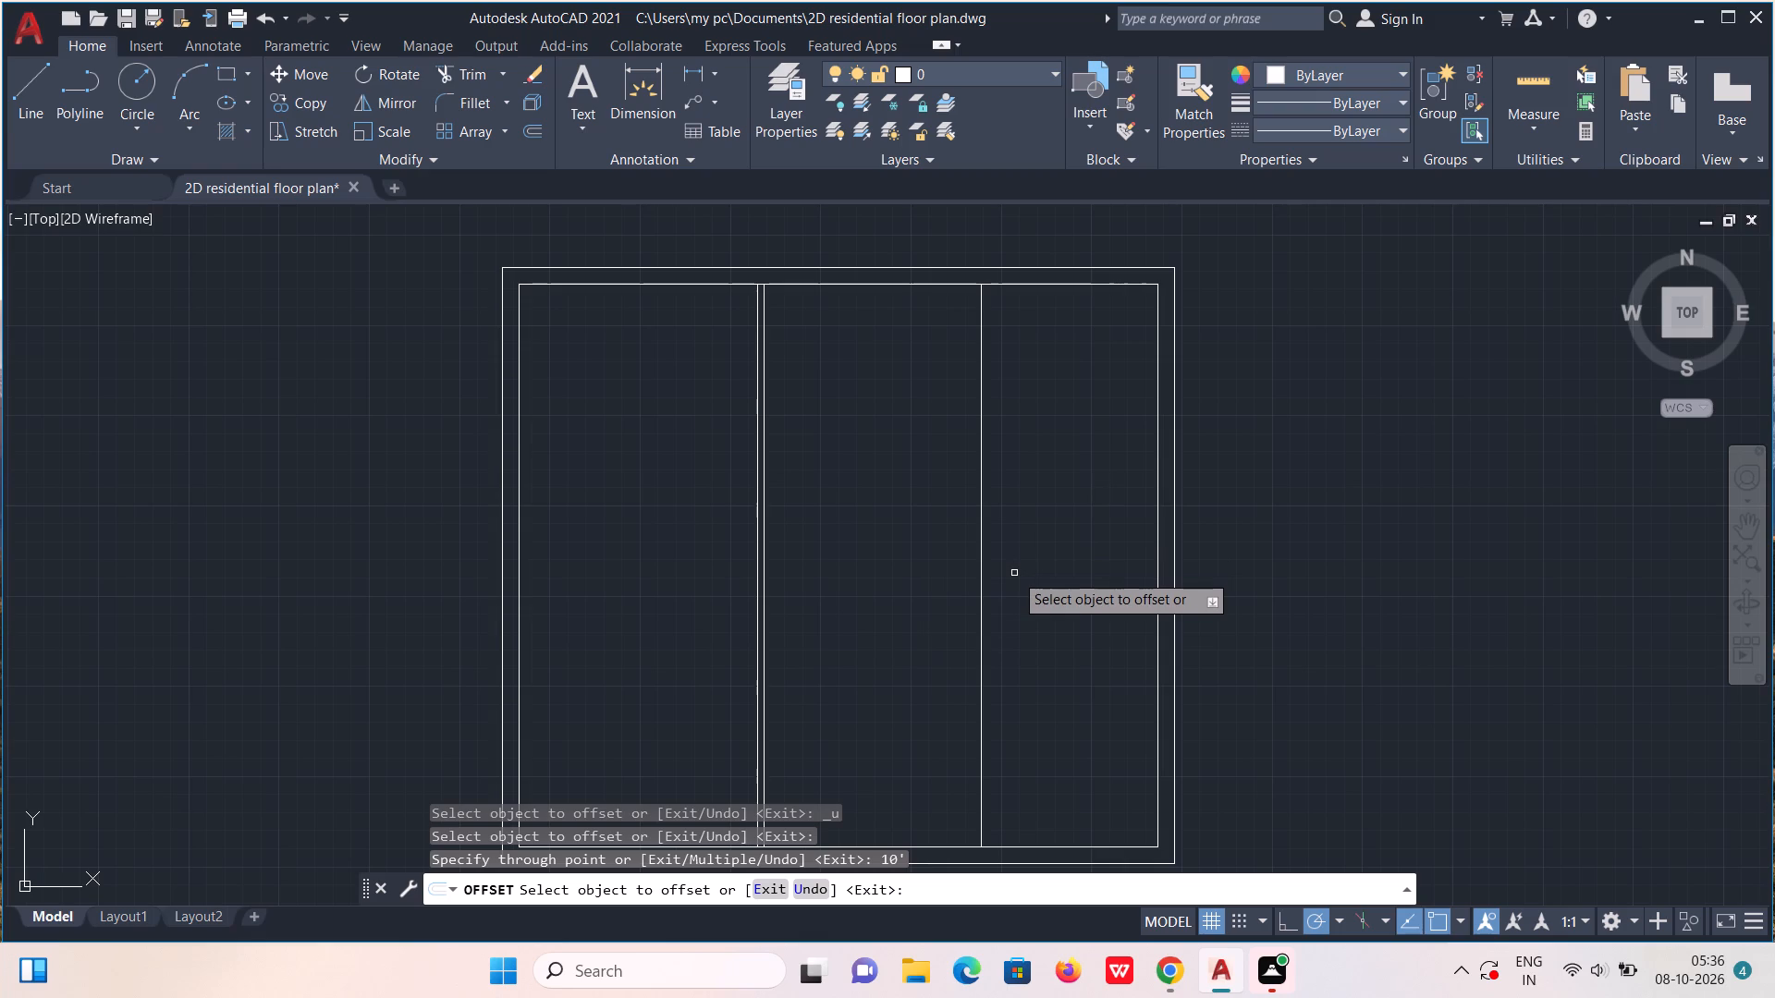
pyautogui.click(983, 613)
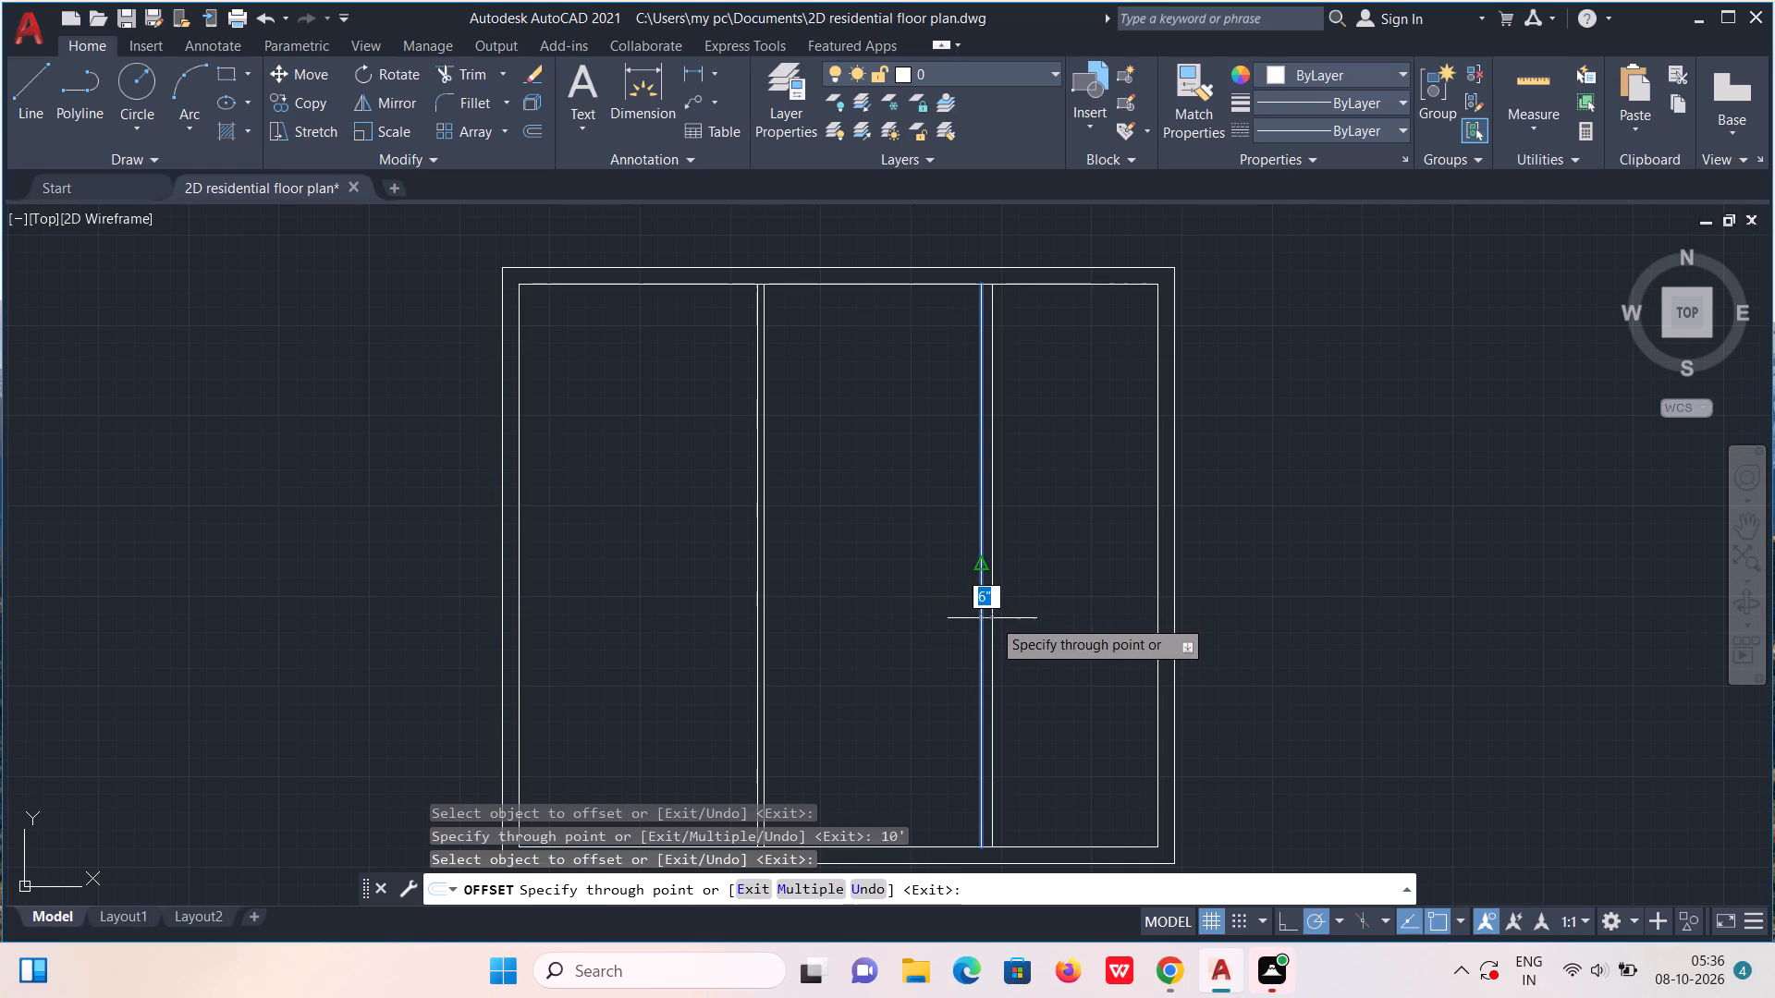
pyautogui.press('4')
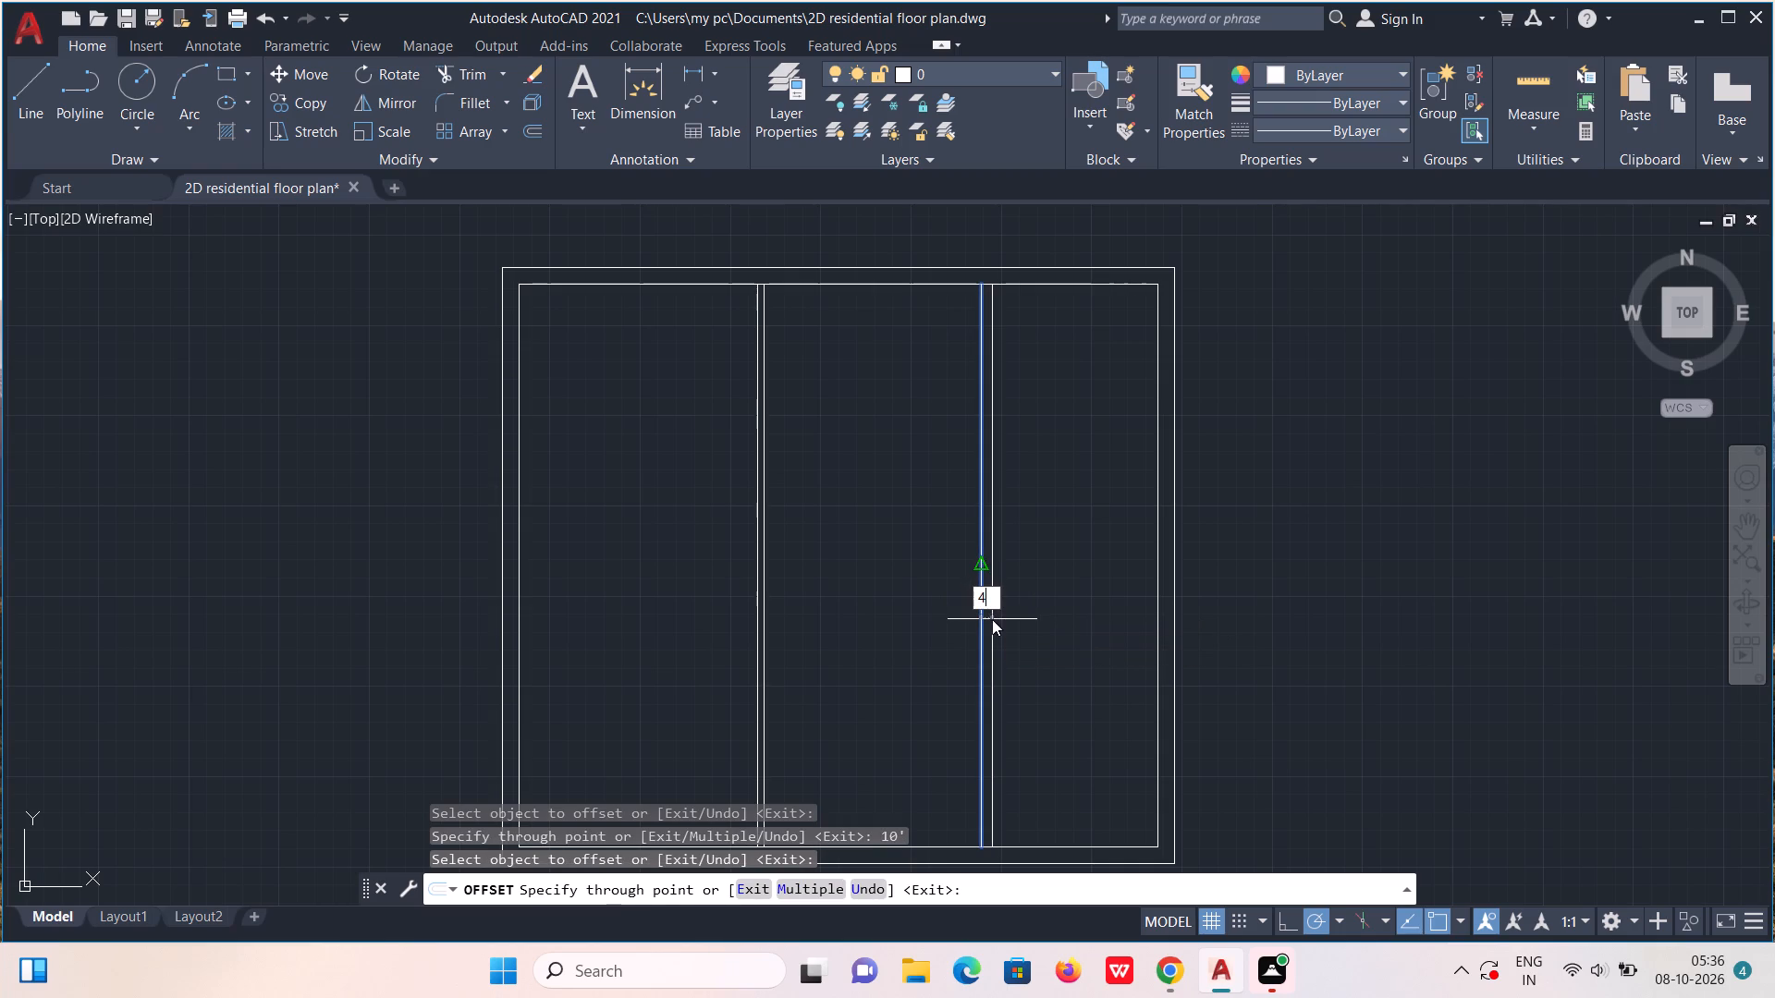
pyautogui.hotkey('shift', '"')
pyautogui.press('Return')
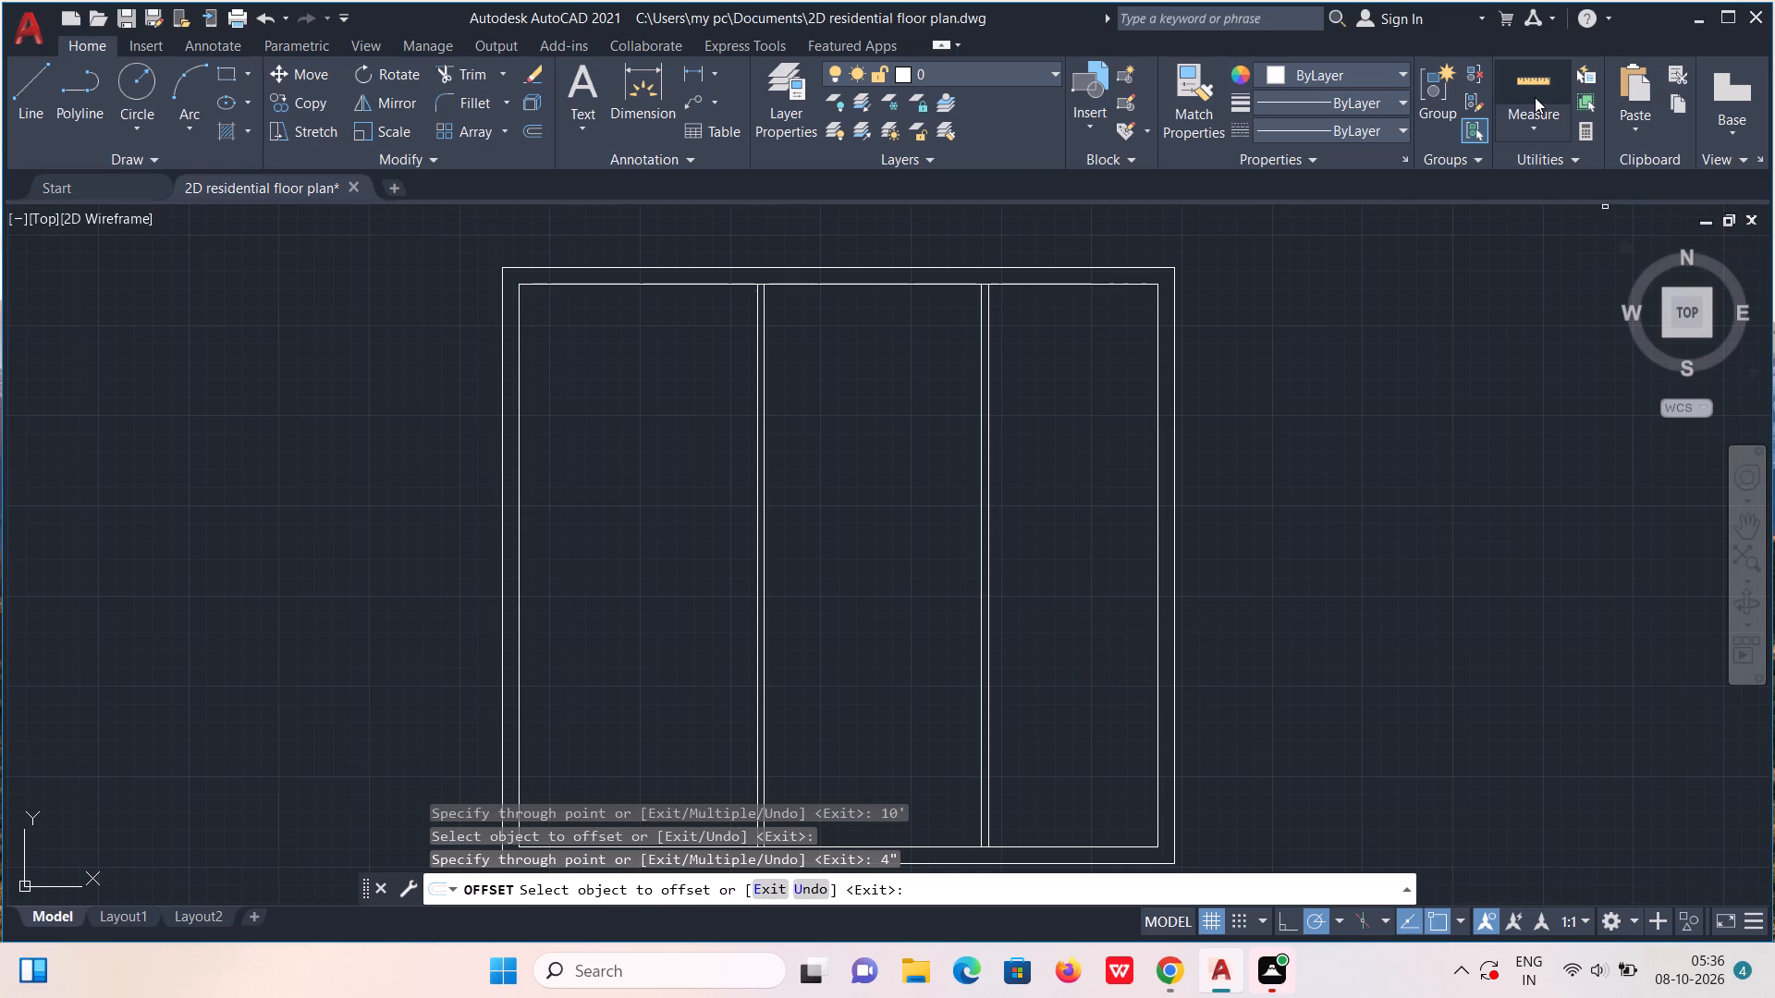
# Measure the interior spacing between the walls and partitions with the quick measure tool.
pyautogui.click(1535, 97)
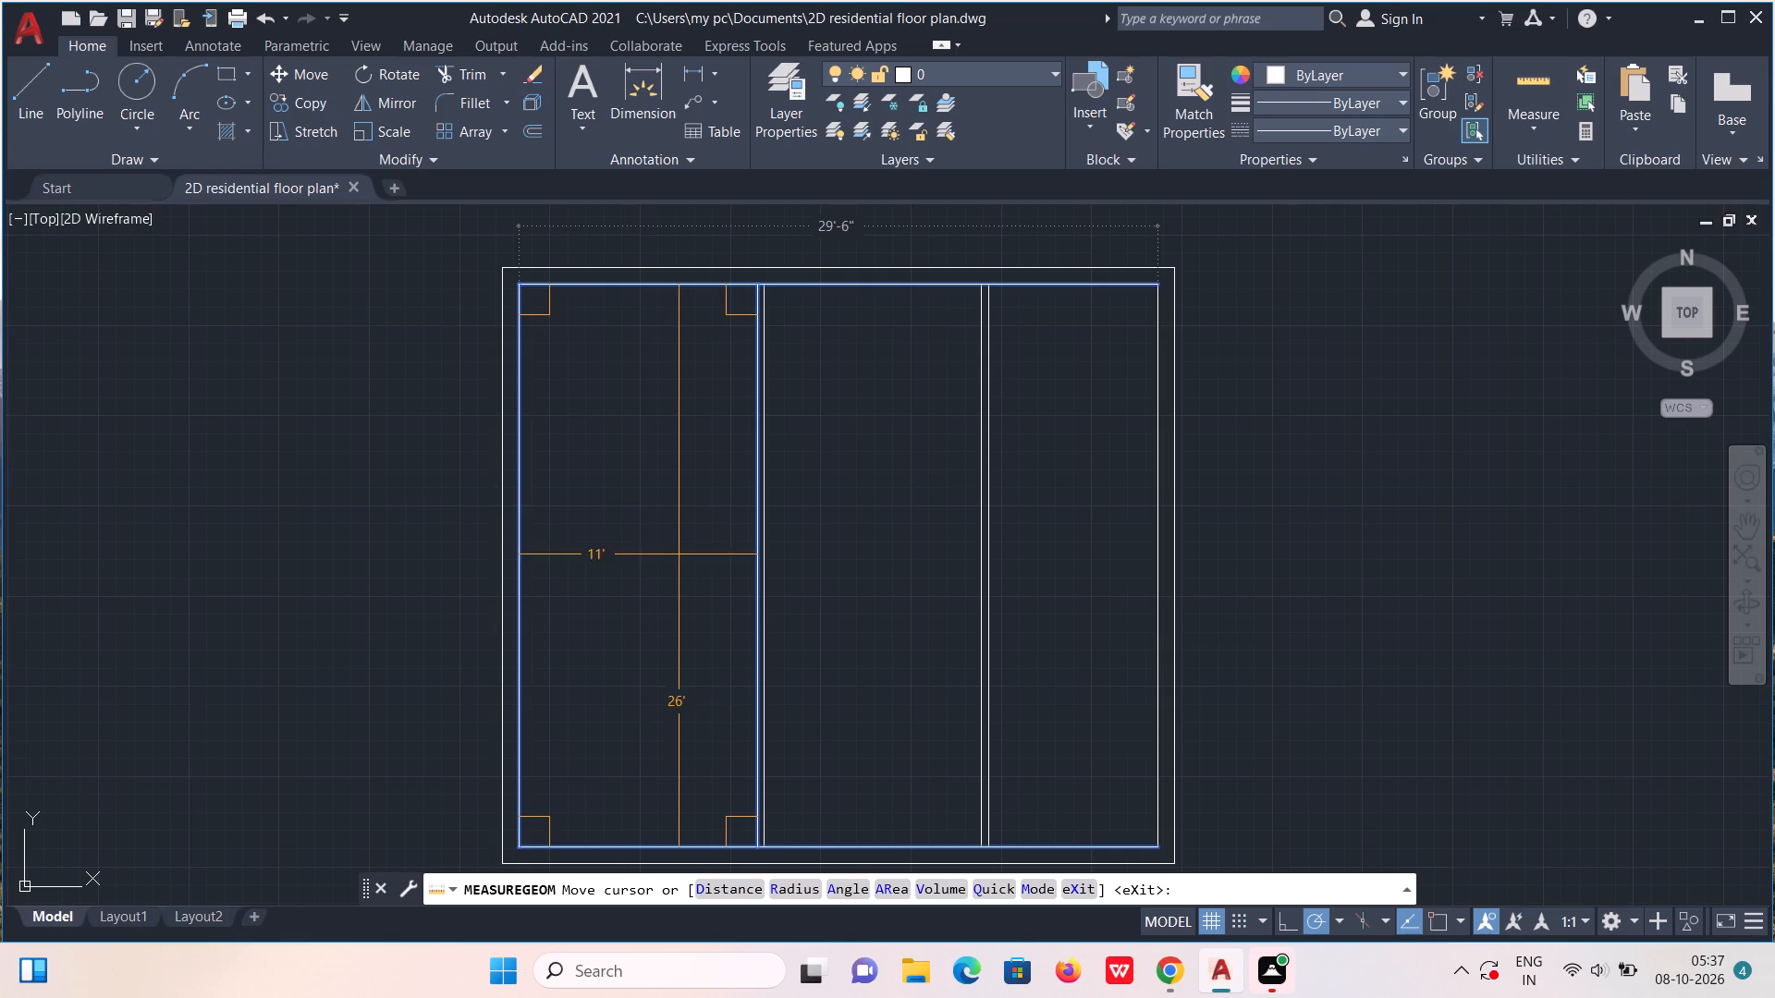
pyautogui.press('Escape')
# Erase all the wall and partition lines, leaving the model space empty.
pyautogui.moveTo(1411, 617); pyautogui.dragTo(328, 615)
pyautogui.press('Delete')
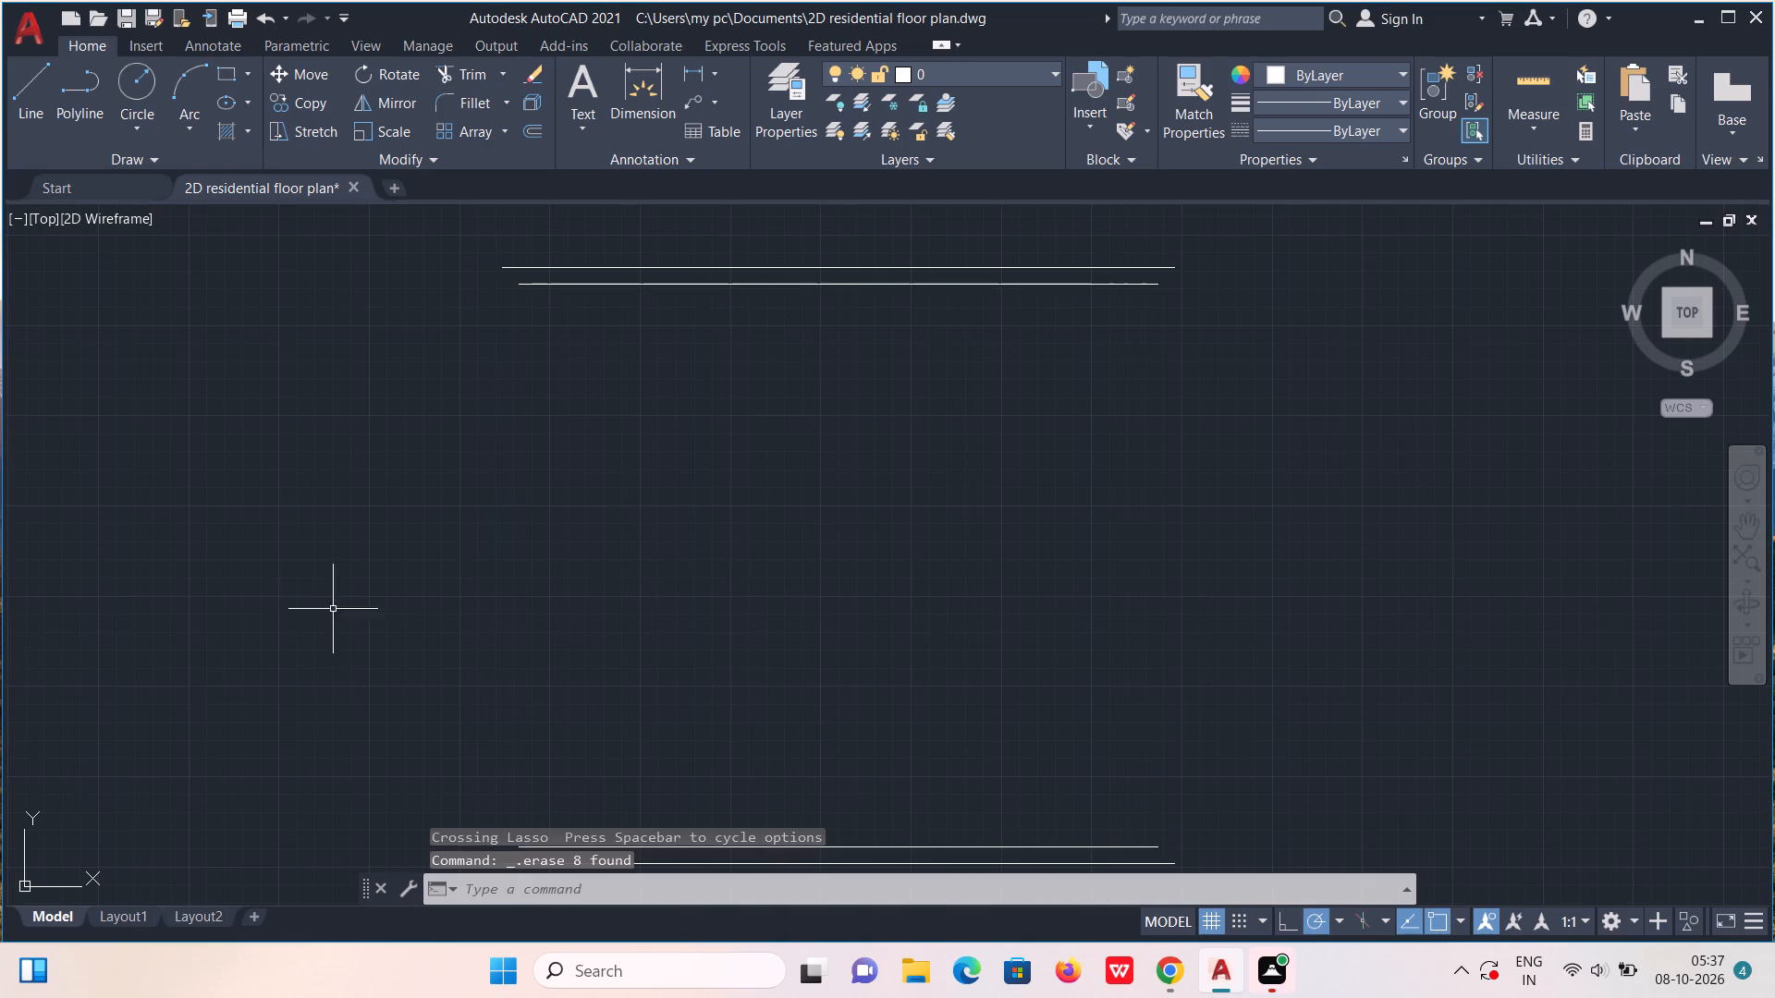
pyautogui.scroll(-2, 939, 529)
pyautogui.moveTo(949, 359); pyautogui.dragTo(808, 987)
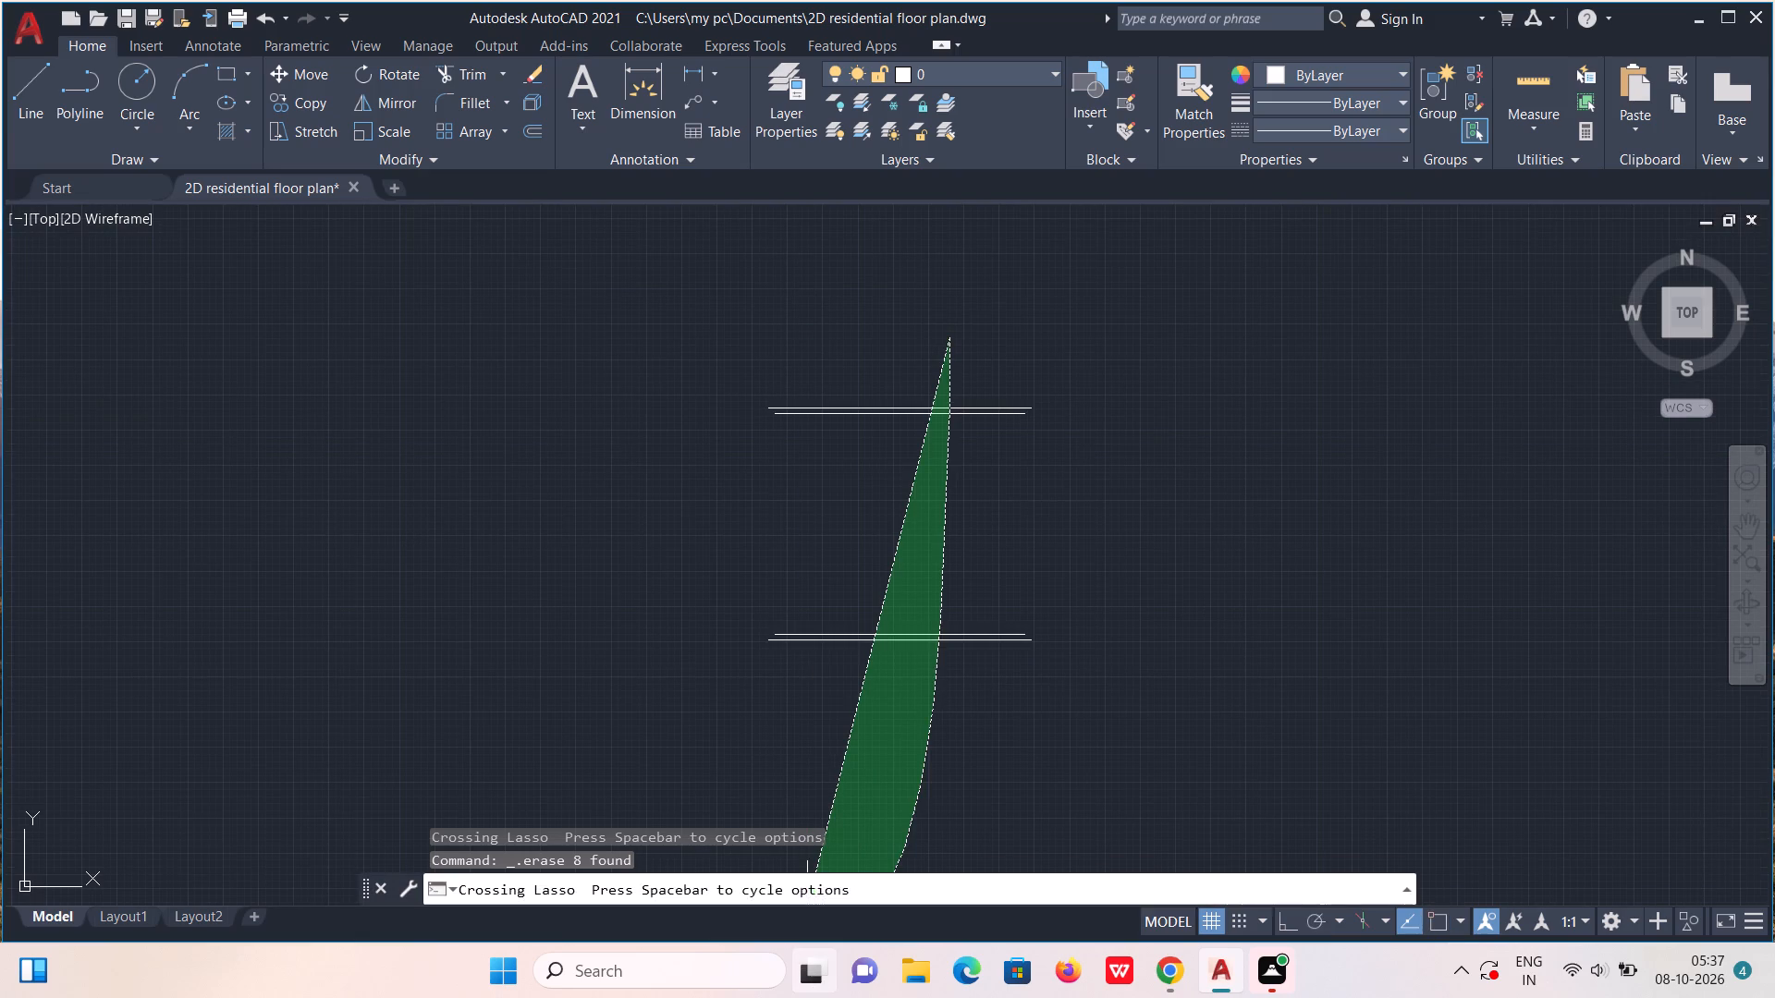
pyautogui.press('Escape')
pyautogui.moveTo(982, 324); pyautogui.dragTo(994, 444)
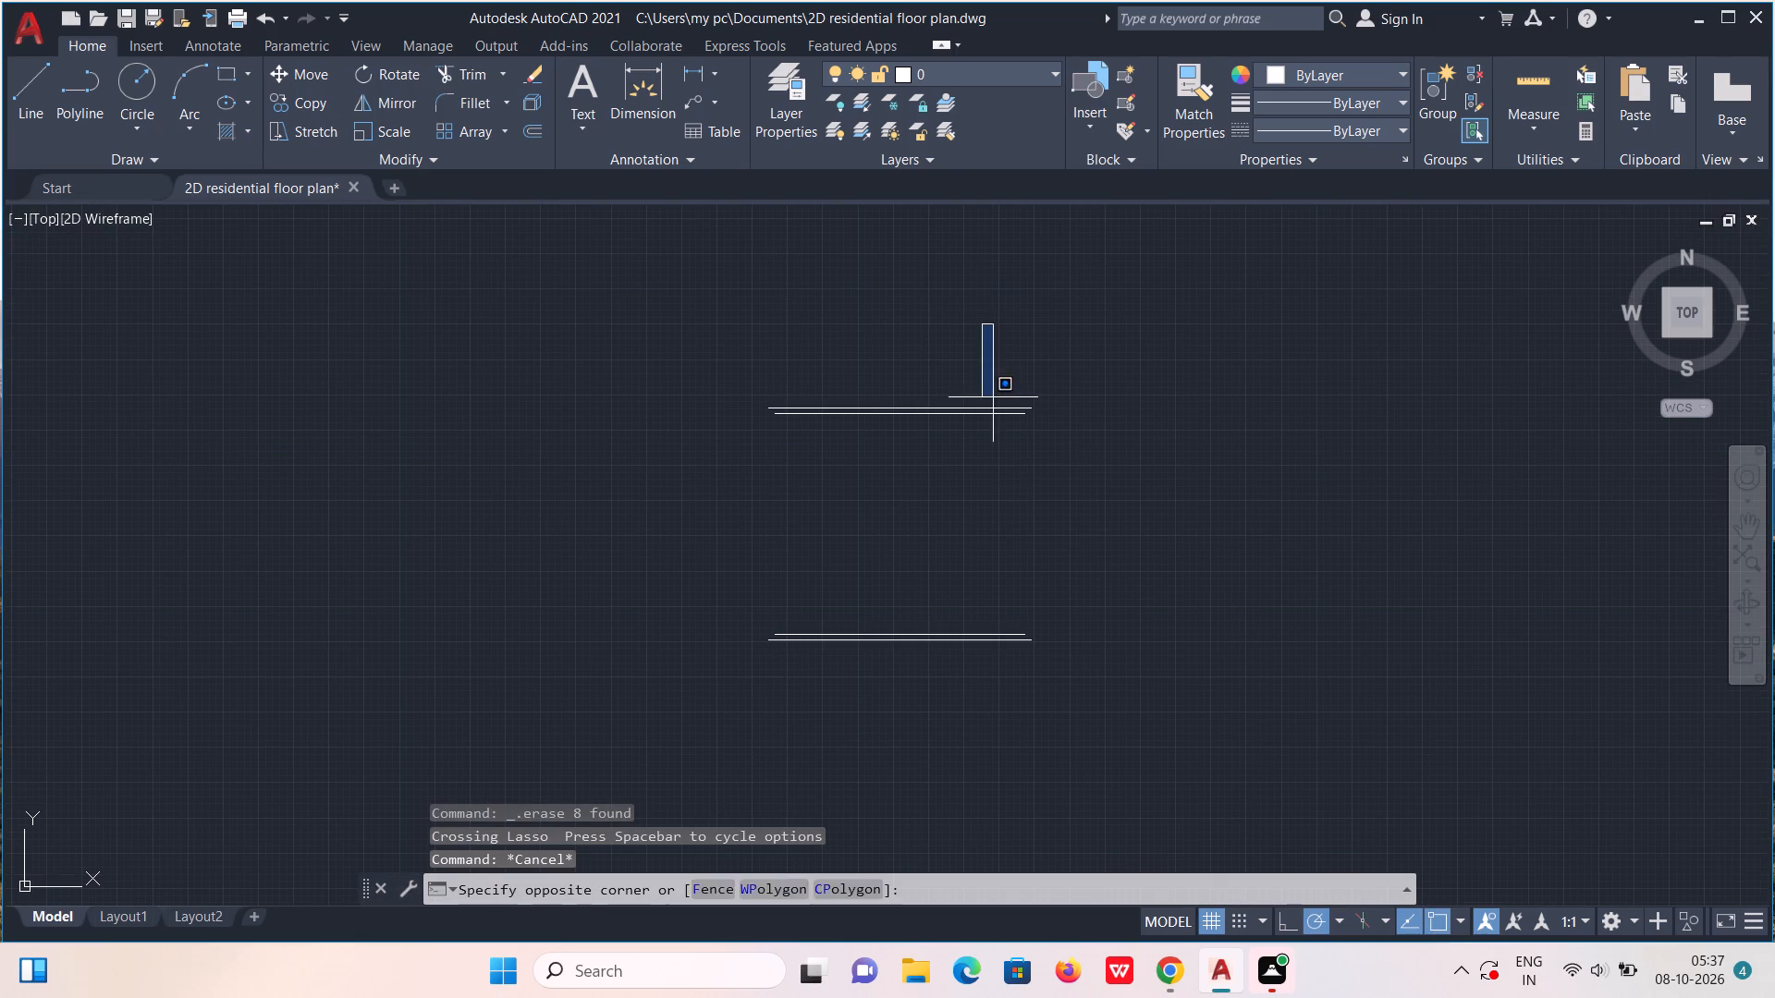
pyautogui.moveTo(994, 444); pyautogui.dragTo(935, 728)
pyautogui.press('Delete')
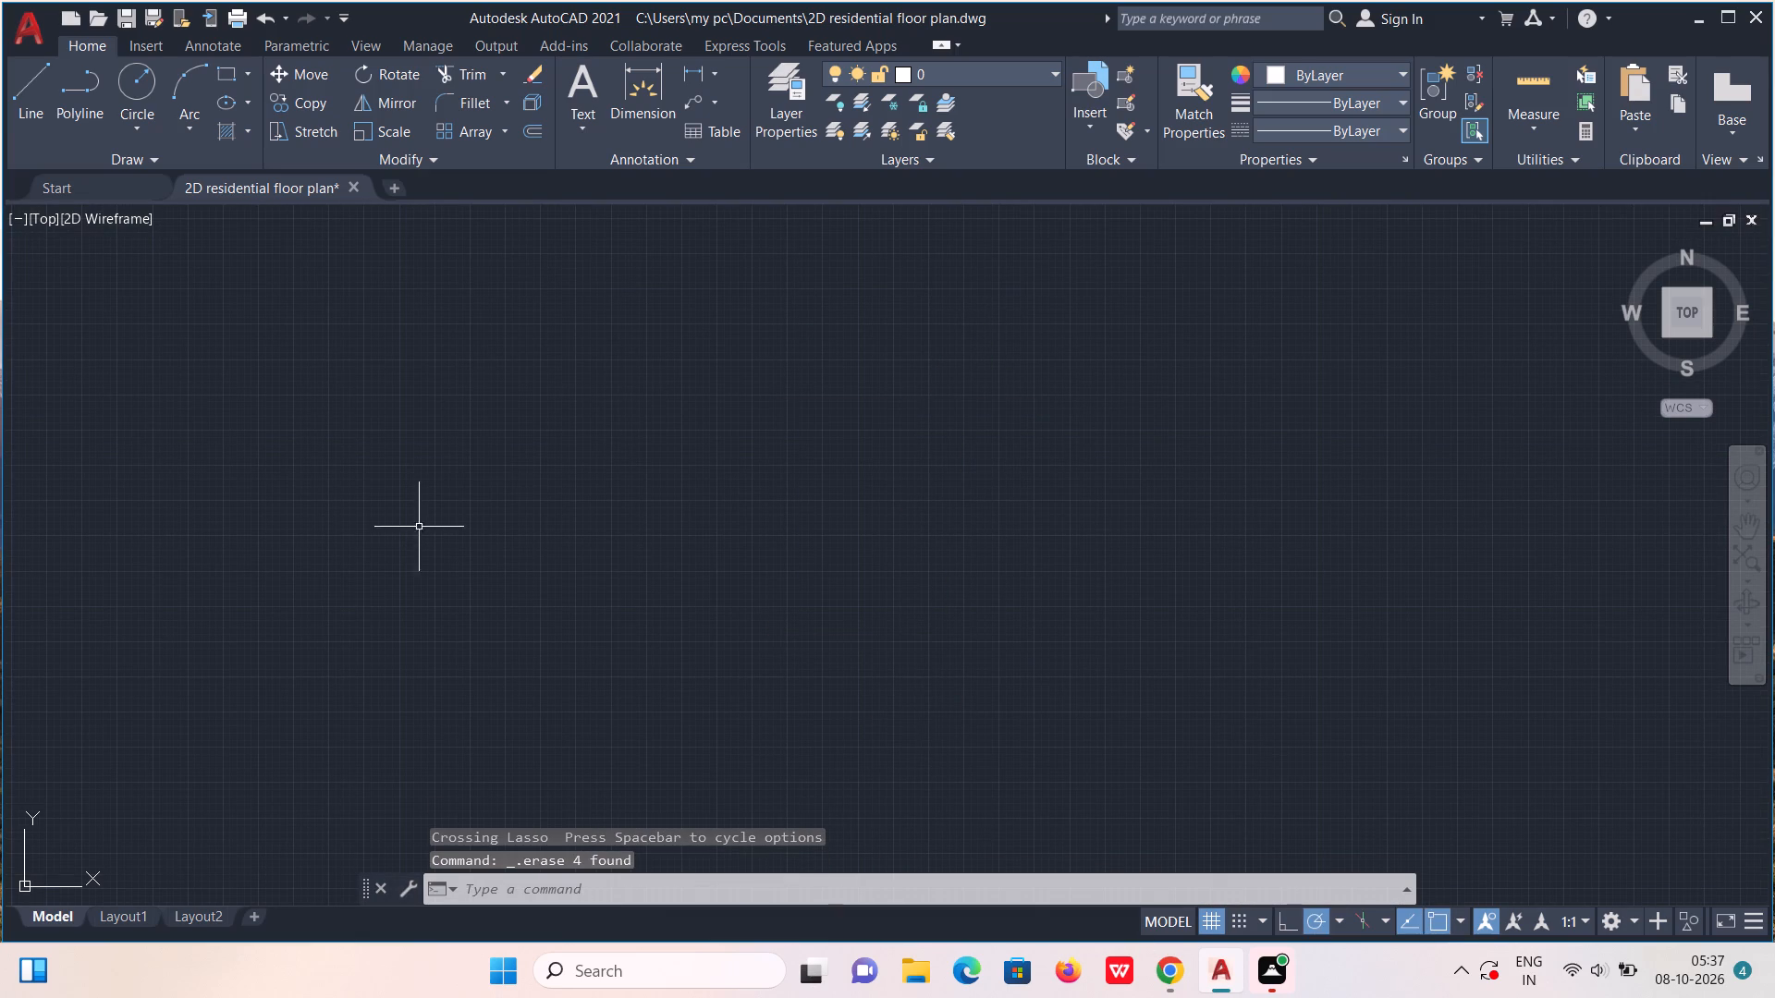
# Draw a new house outline rectangle 33'6" wide by 27'6" high in the empty model space.
pyautogui.click(233, 77)
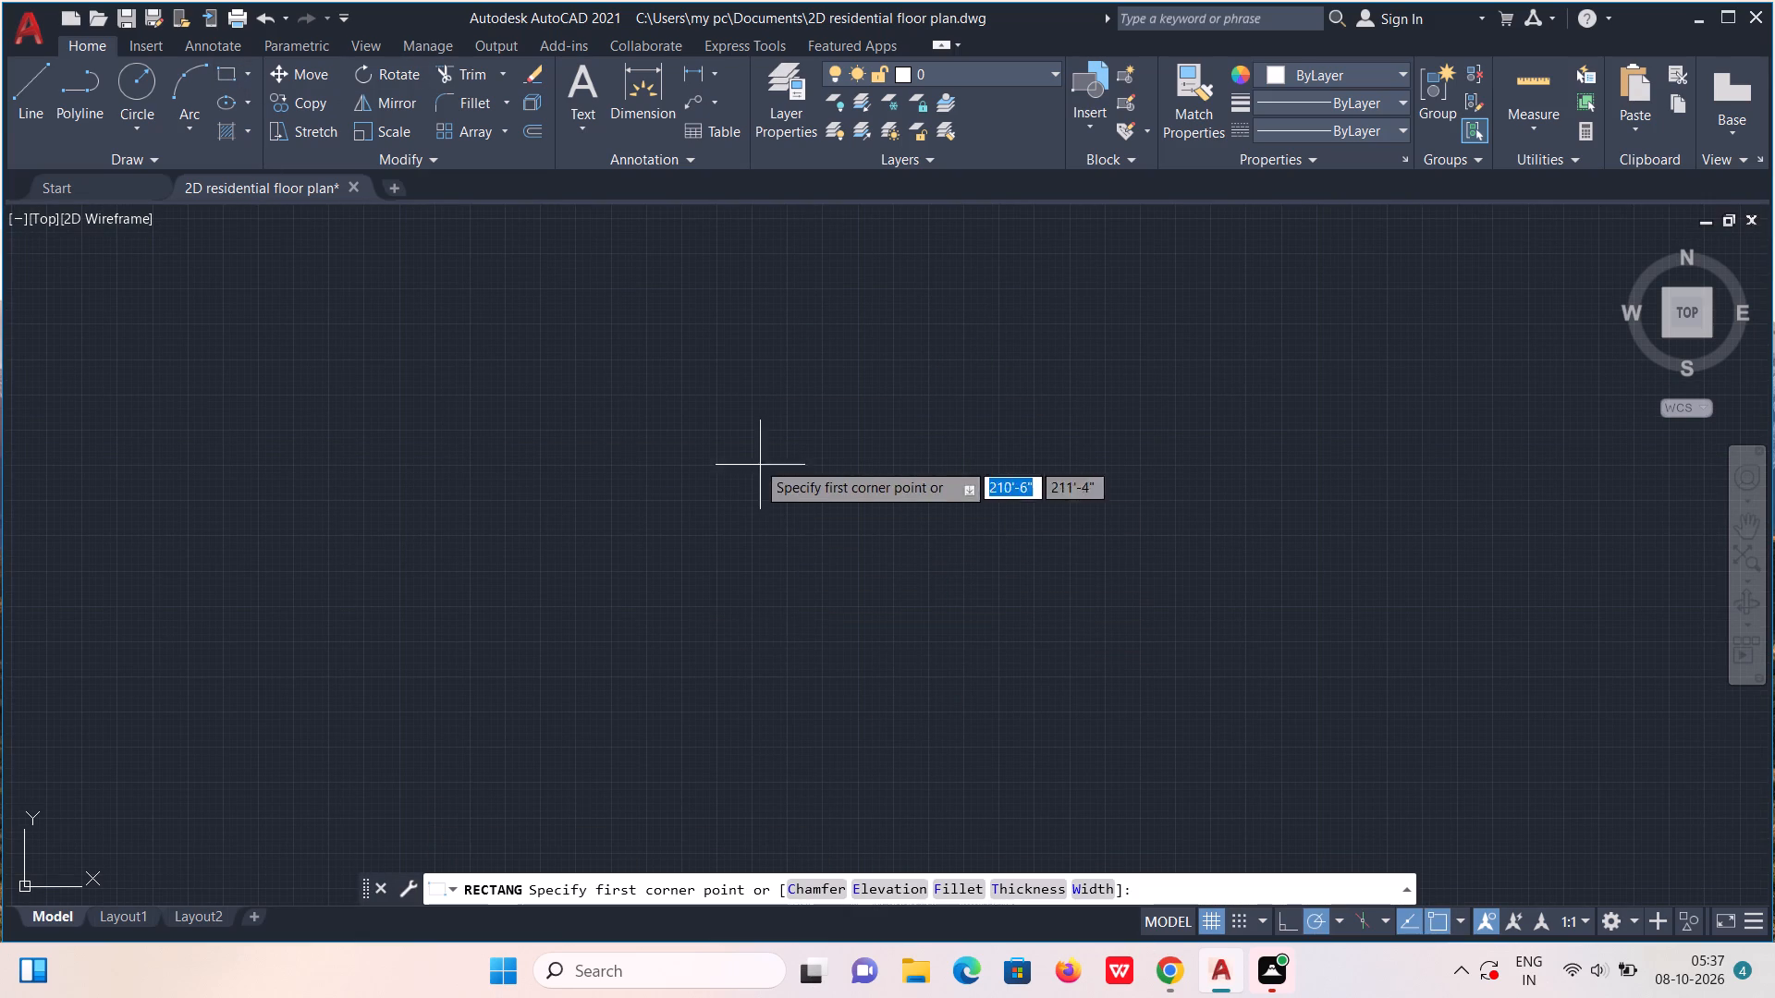
pyautogui.click(657, 373)
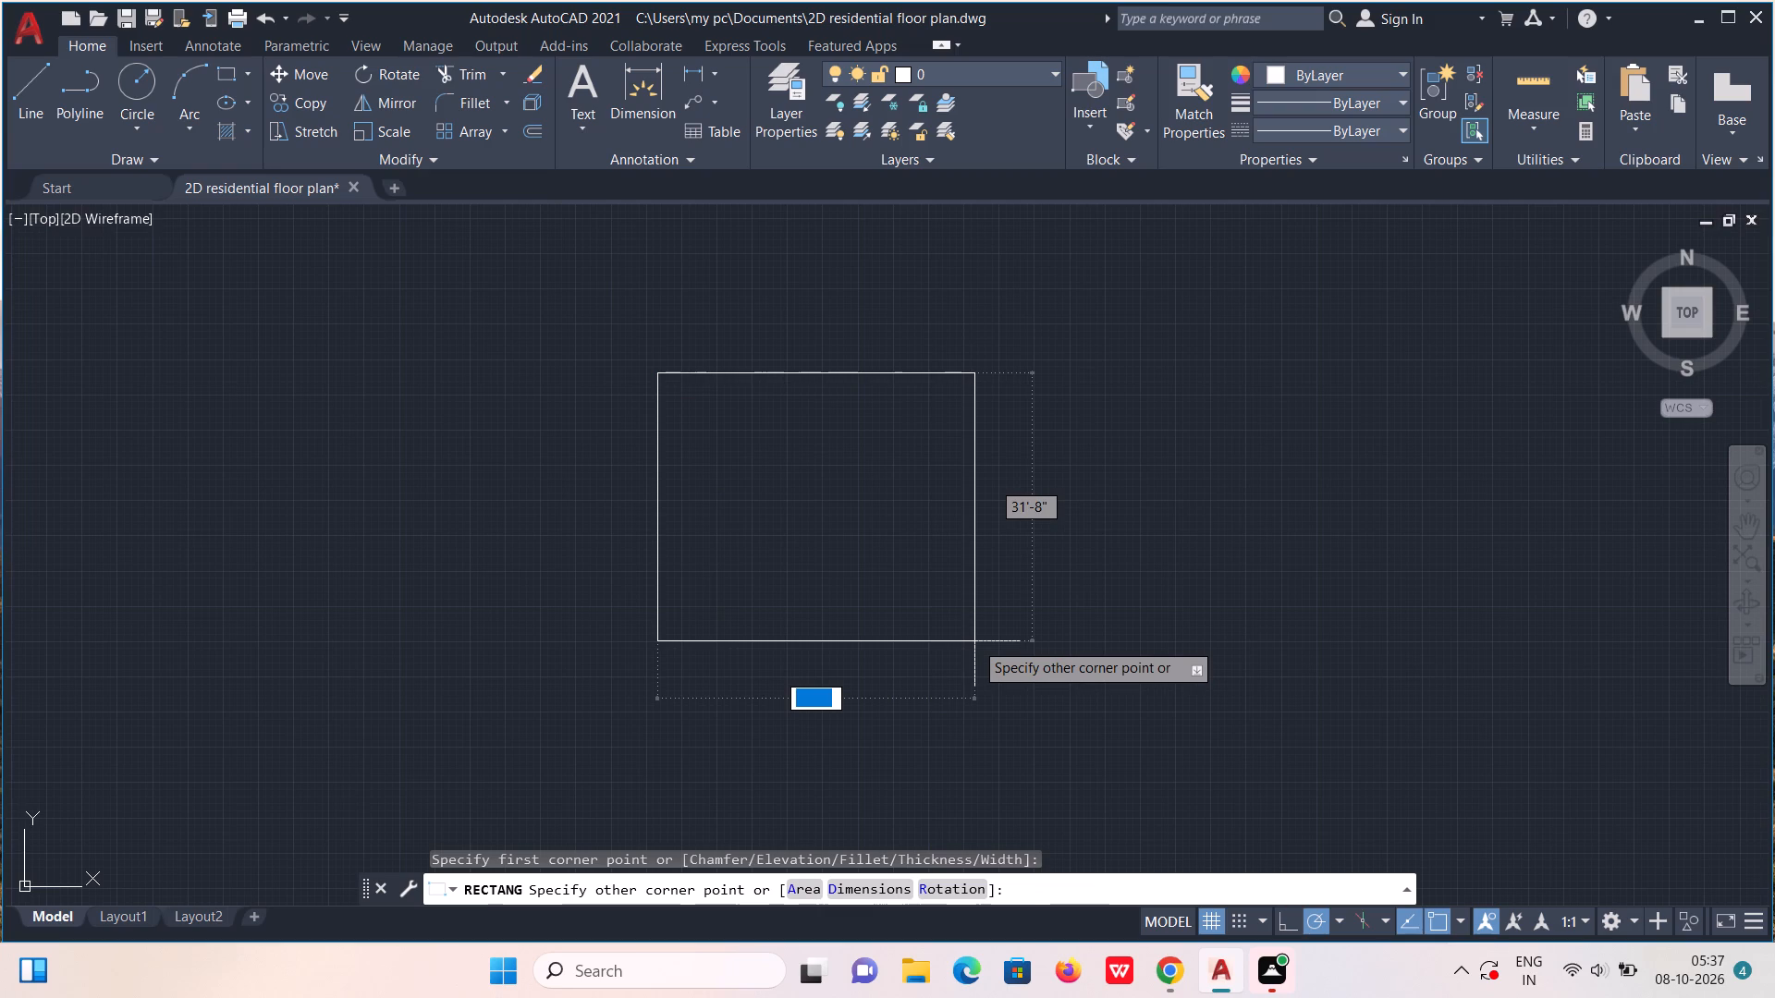
pyautogui.write('33')
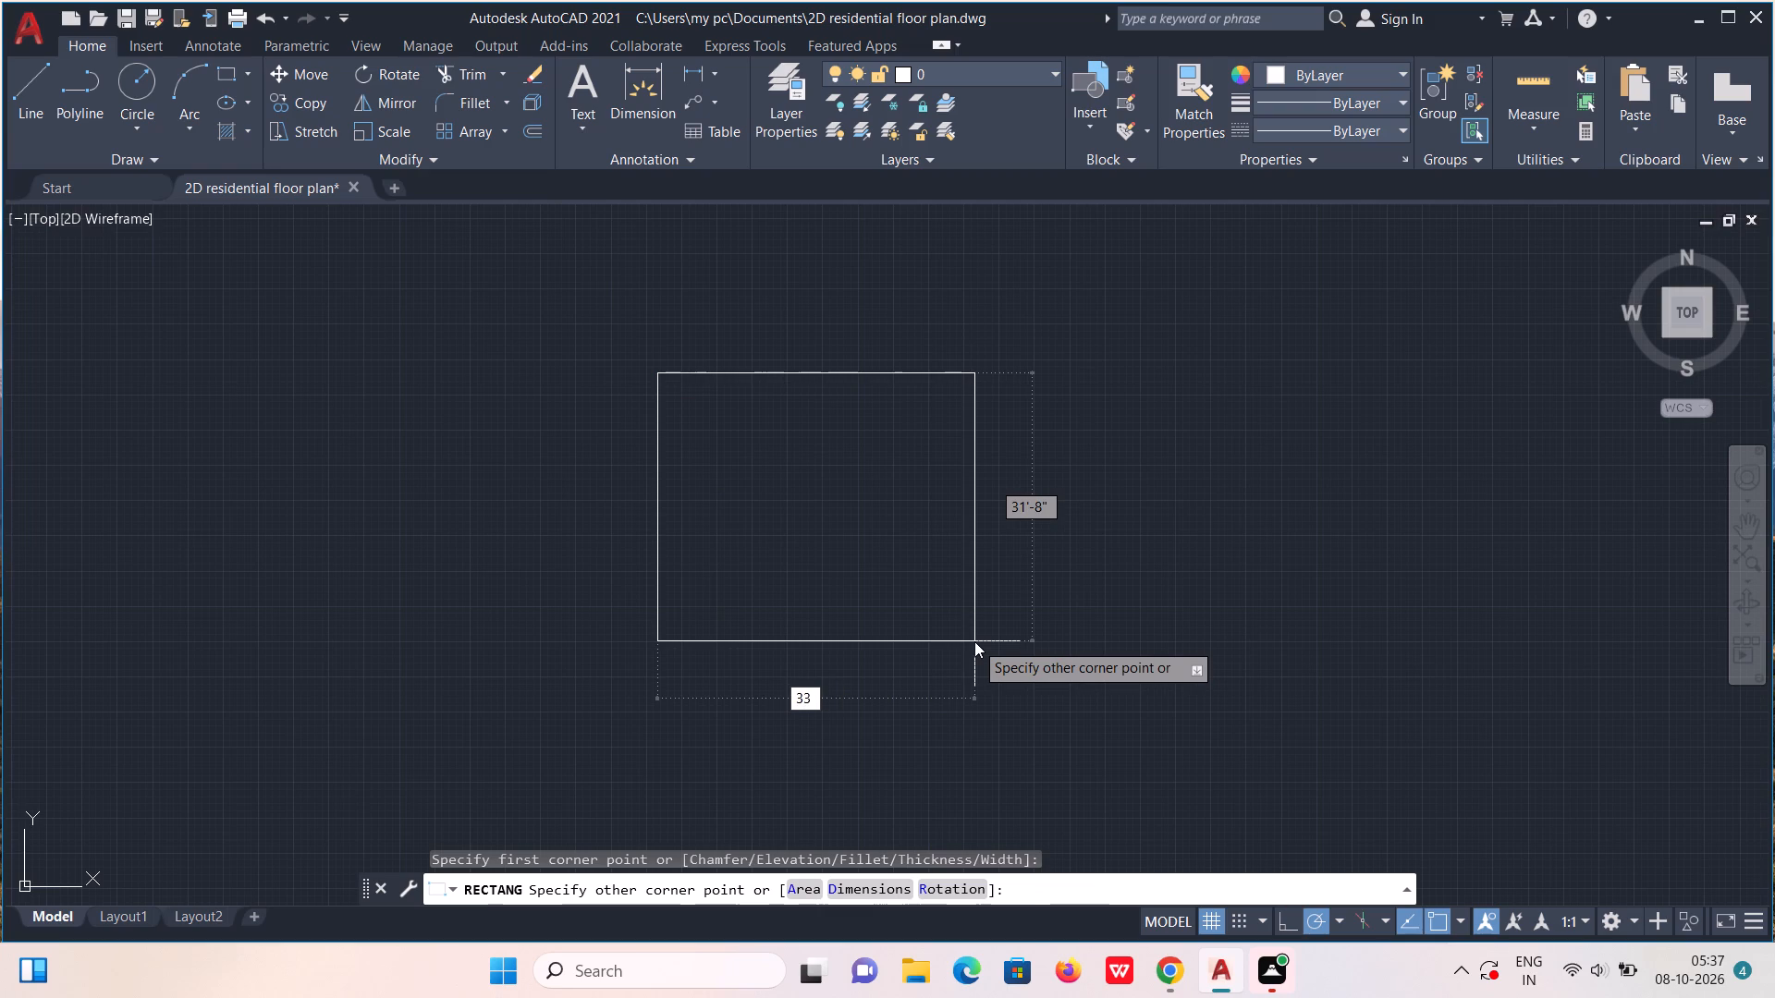
pyautogui.press('.')
pyautogui.press('BackSpace')
pyautogui.press("'")
pyautogui.write('6"')
pyautogui.press(',')
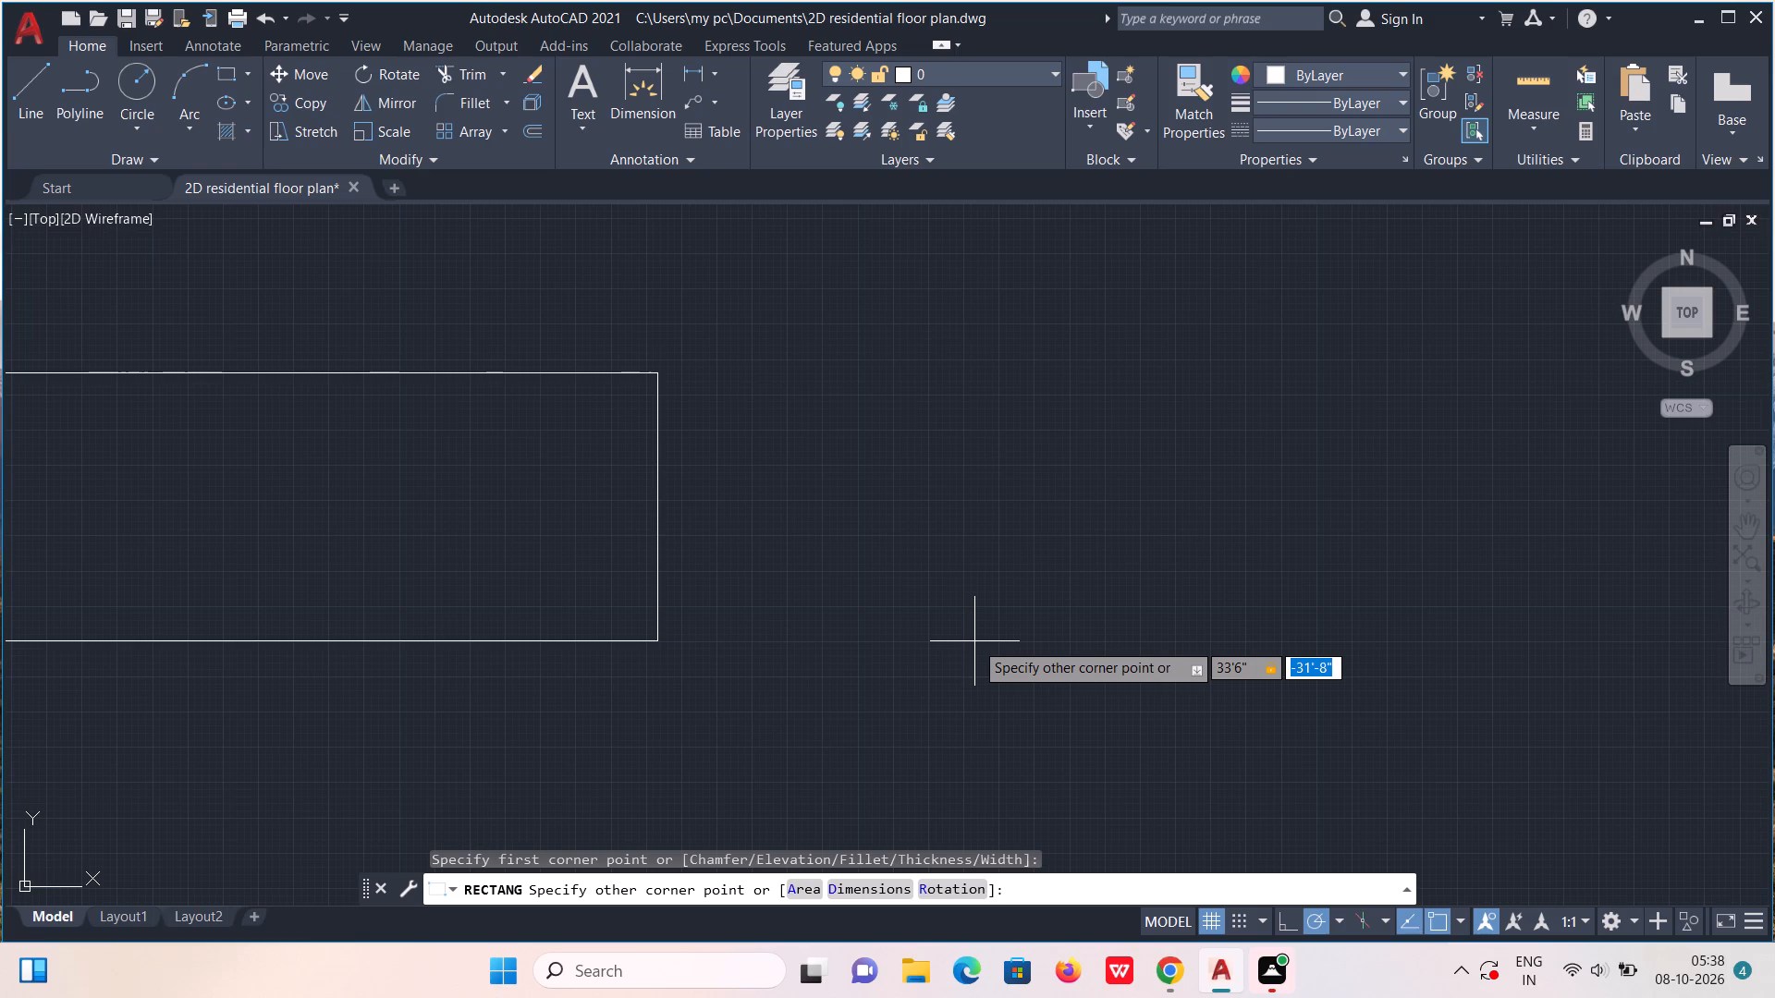
pyautogui.write('27')
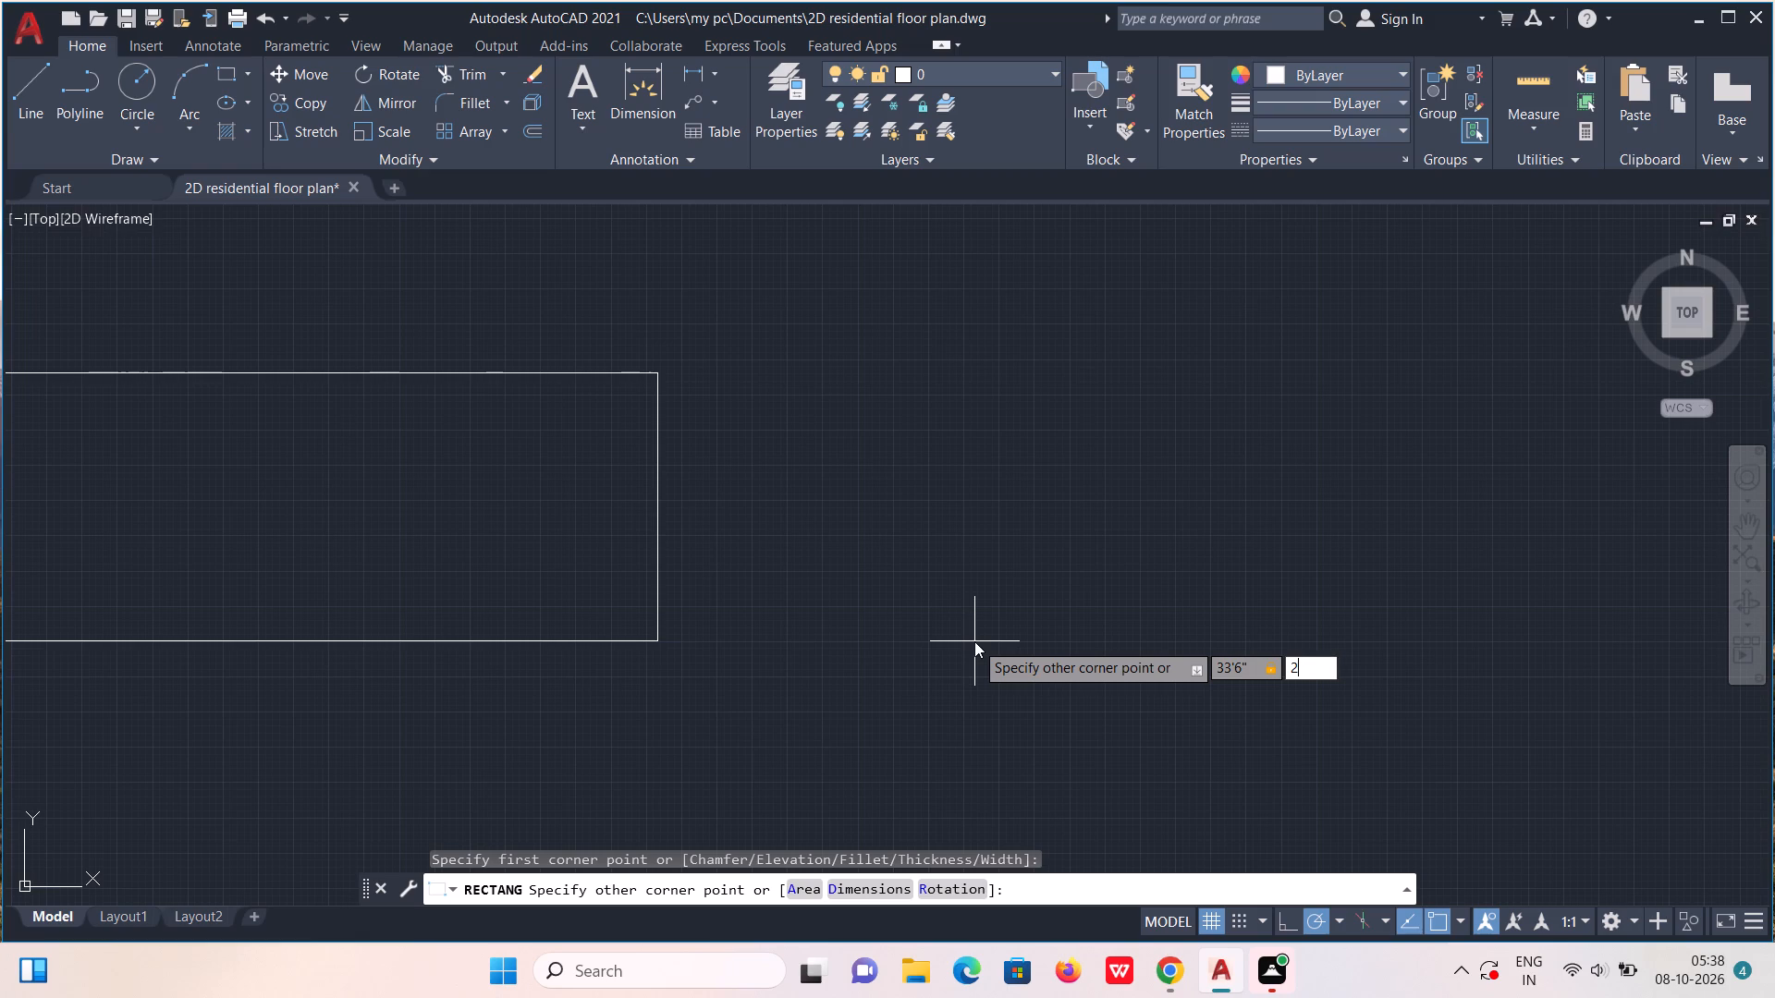
pyautogui.press("'")
pyautogui.press('6')
pyautogui.hotkey('shift', '"')
pyautogui.press('Return')
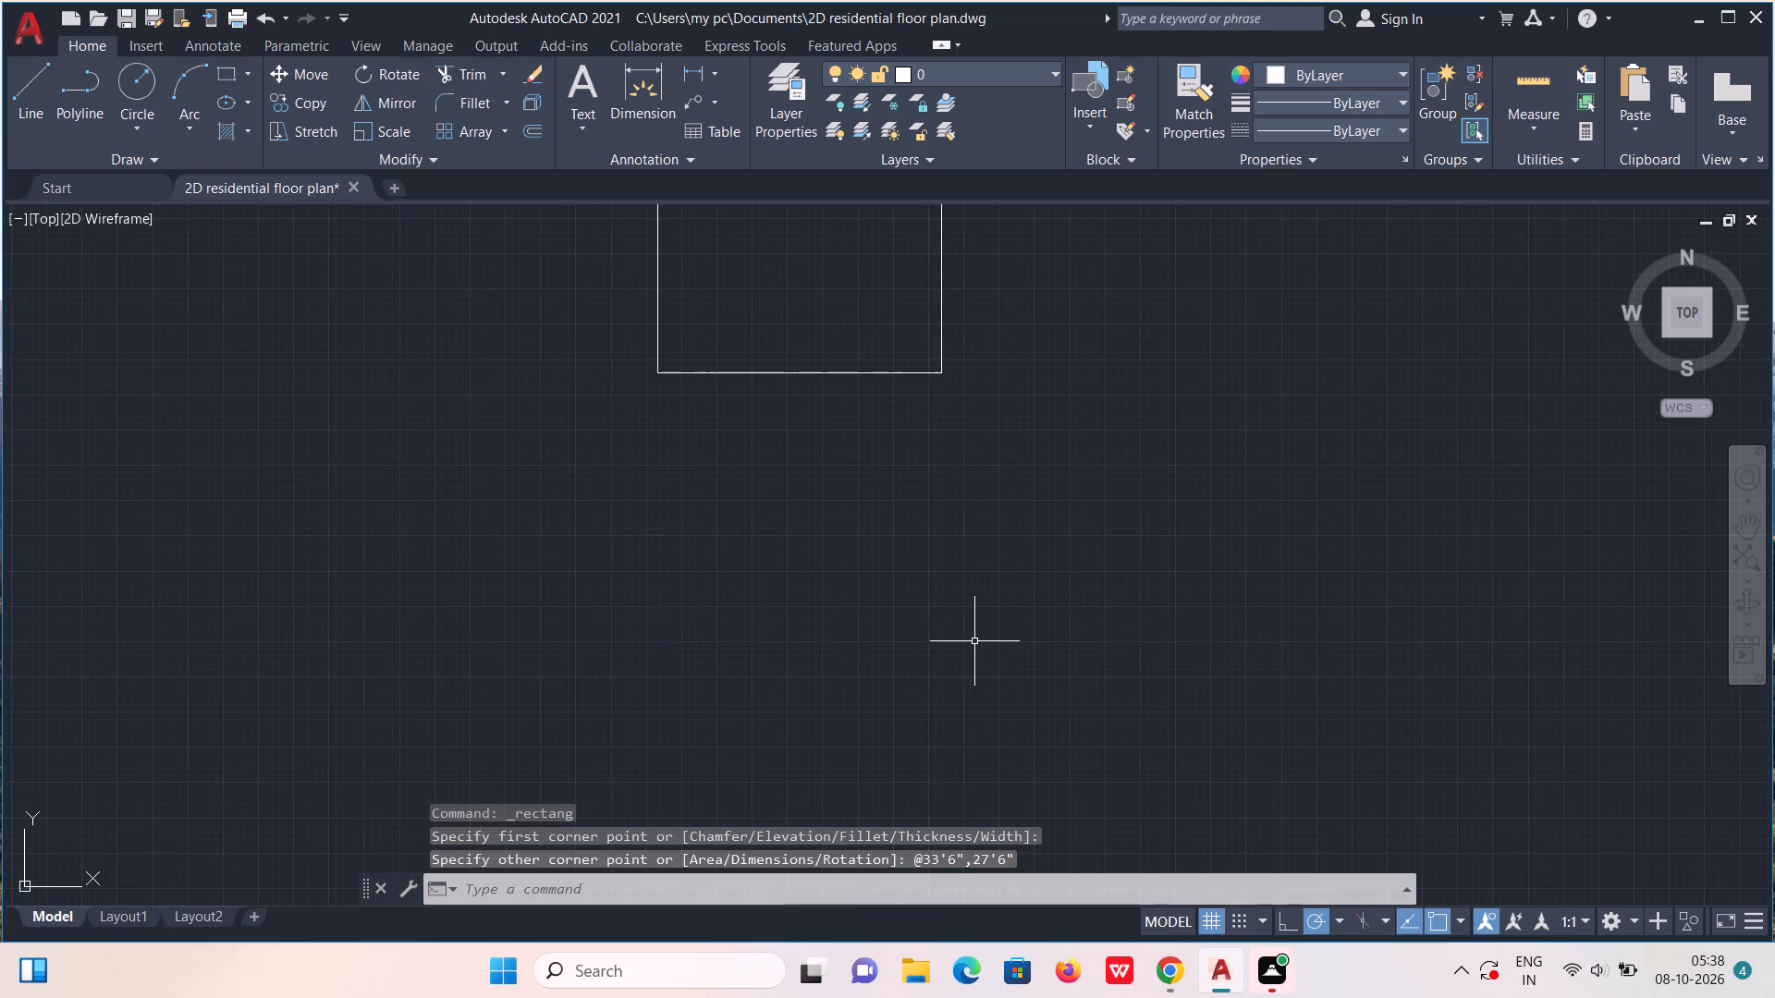
# Offset the new house outline rectangle 9" inward to form the outer wall thickness.
pyautogui.scroll(1, 703, 427)
pyautogui.moveTo(703, 427); pyautogui.dragTo(687, 853, button='middle')
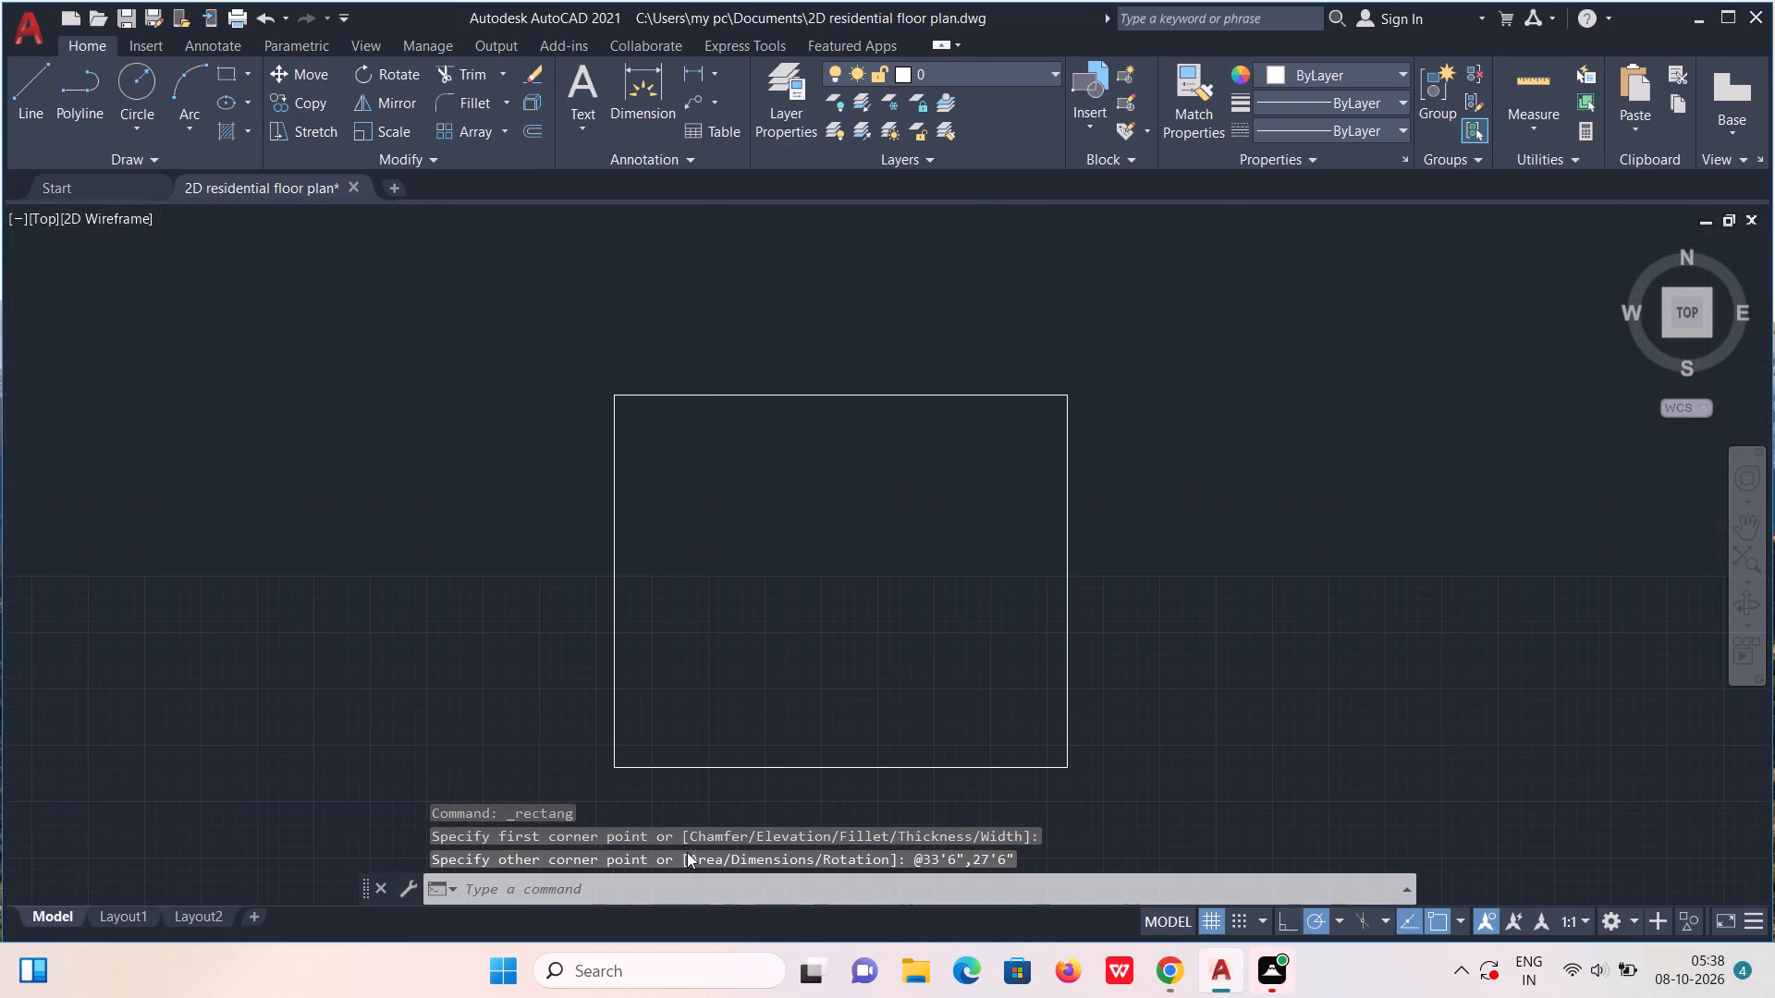
pyautogui.click(524, 137)
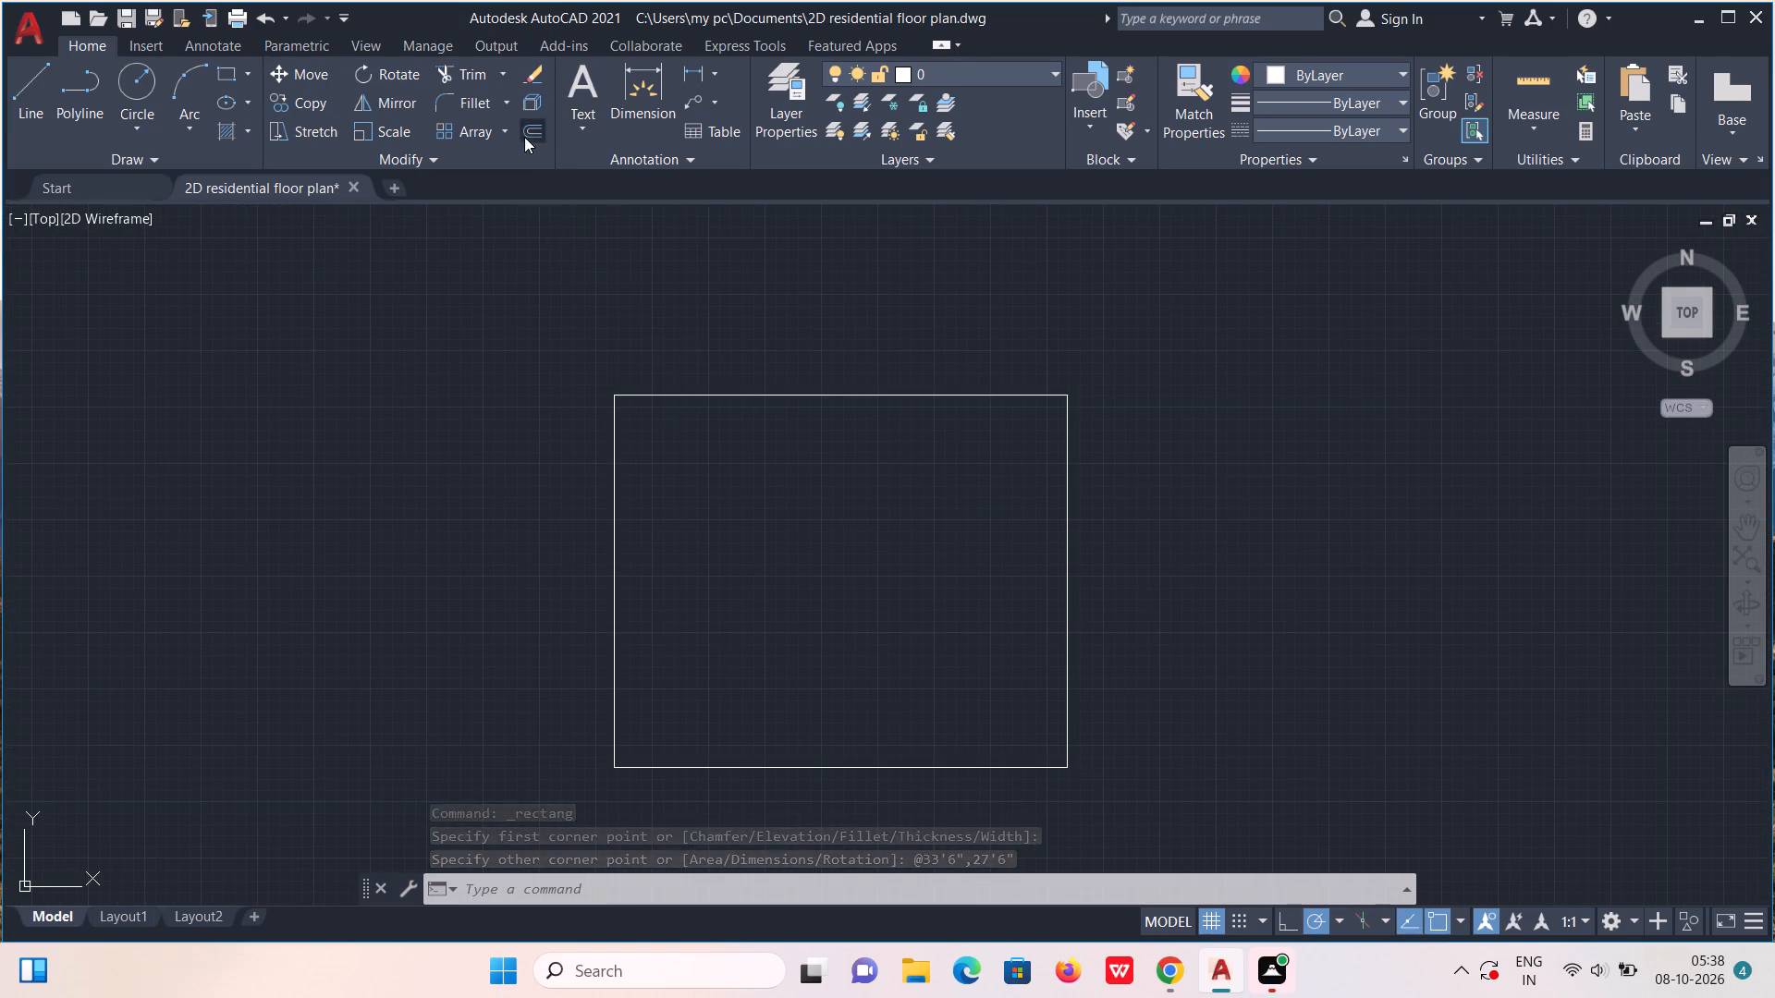
pyautogui.click(787, 899)
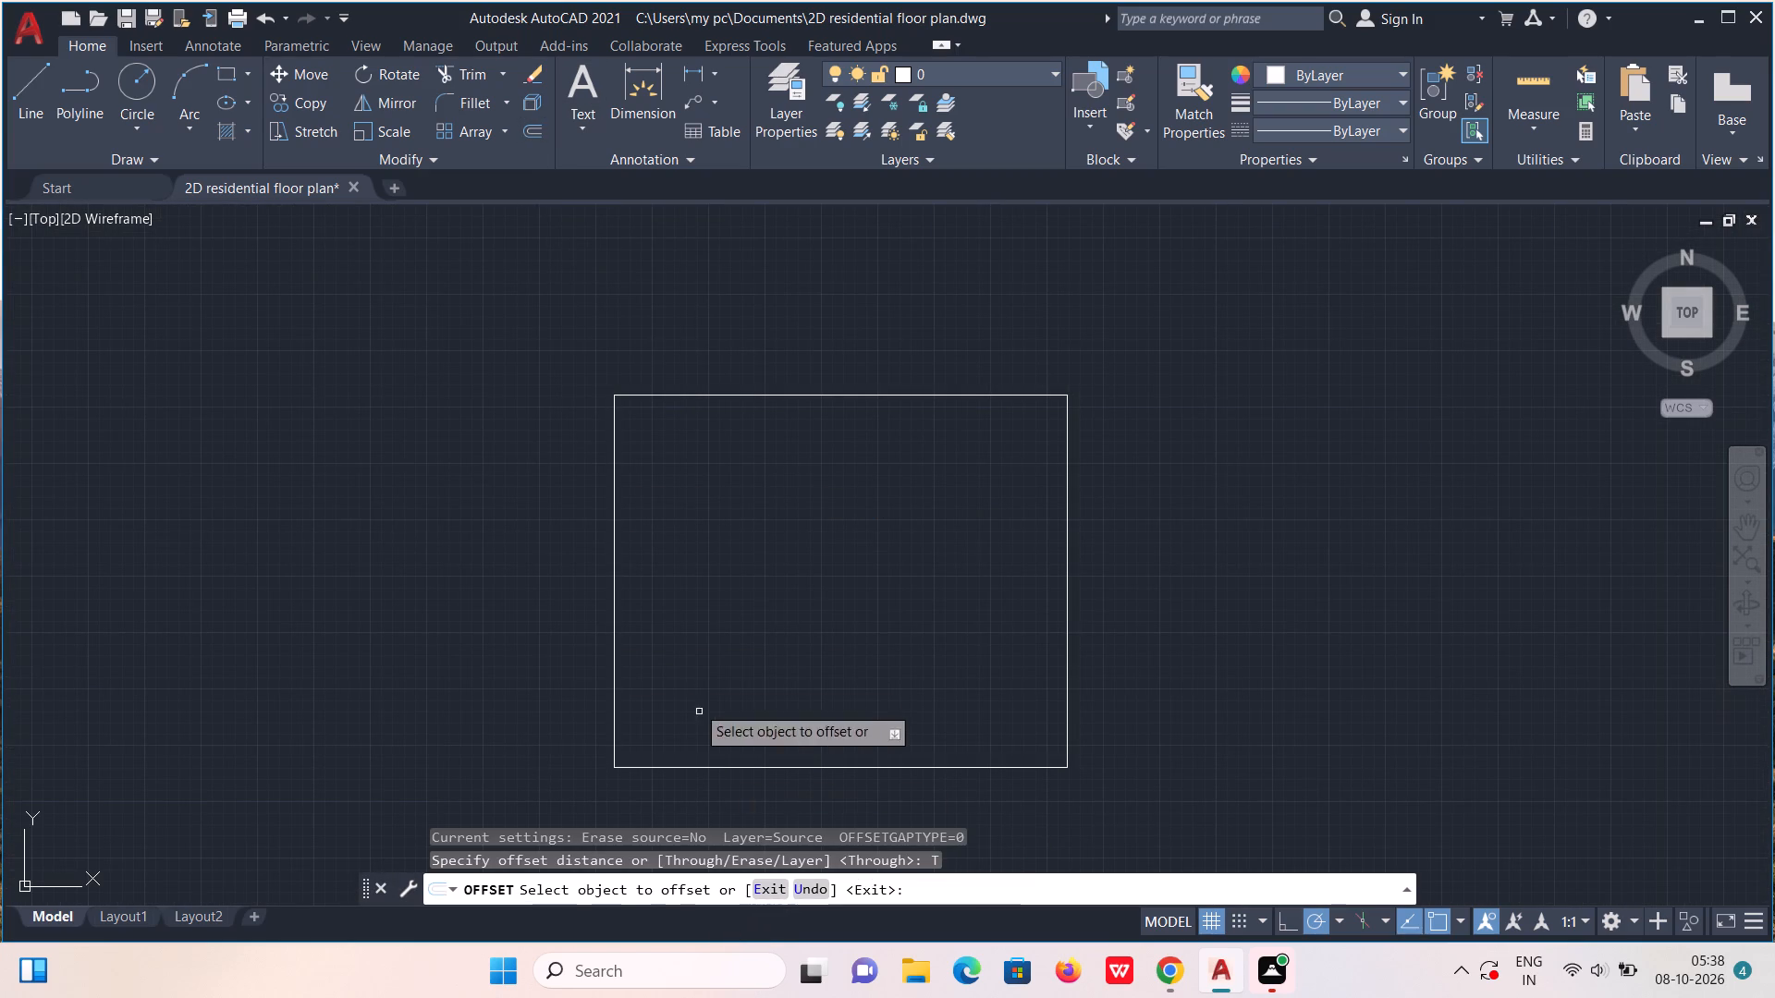
pyautogui.click(613, 618)
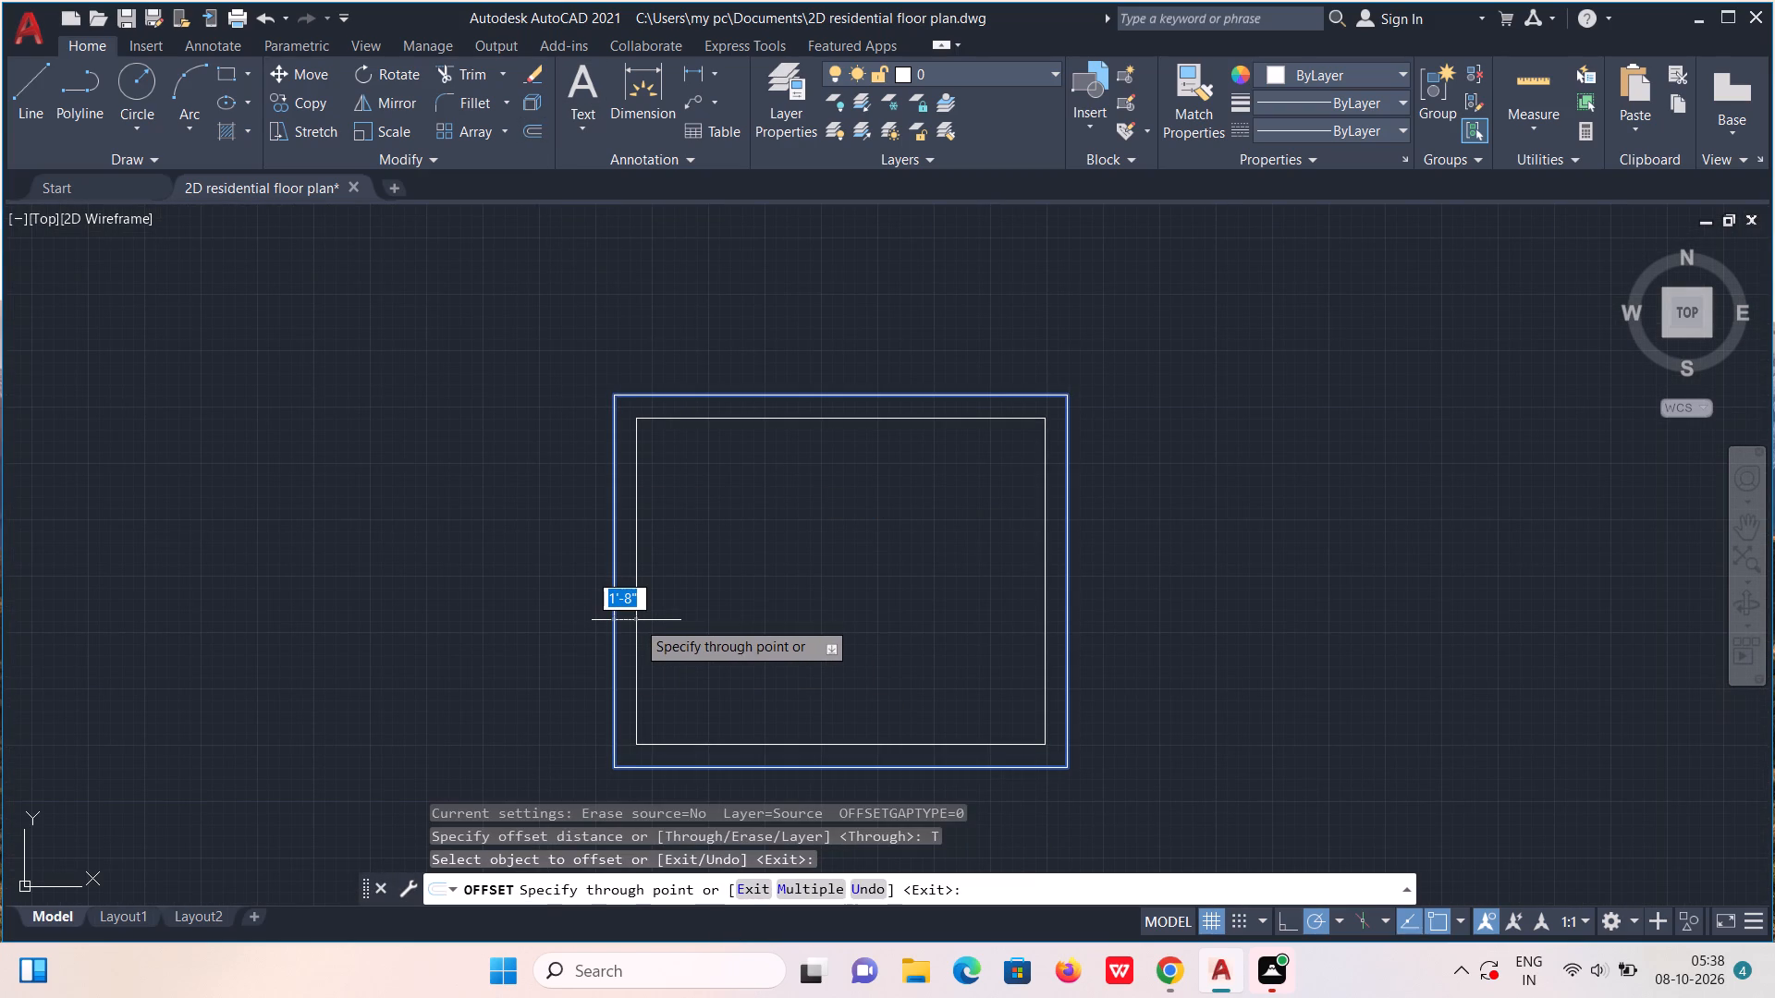
pyautogui.press('9')
pyautogui.hotkey('shift', '"')
pyautogui.press('Return')
pyautogui.press('Escape')
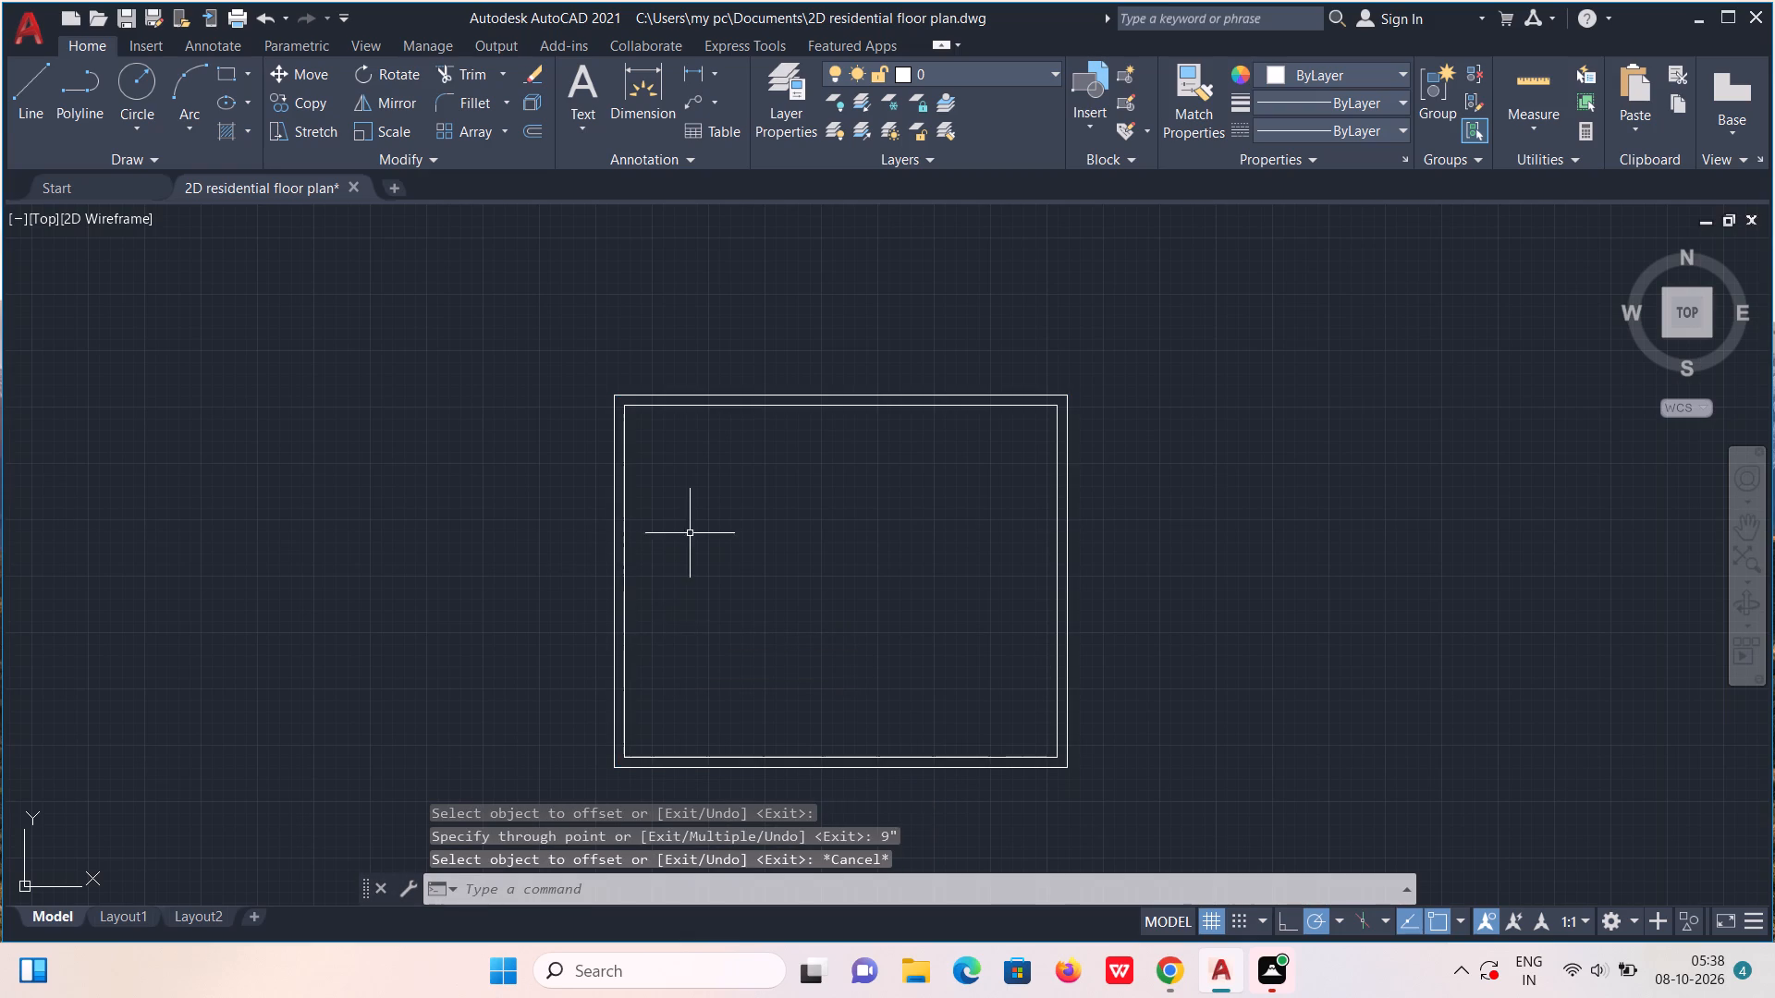
# Explode the inner and outer wall rectangles into separate lines.
pyautogui.click(625, 504)
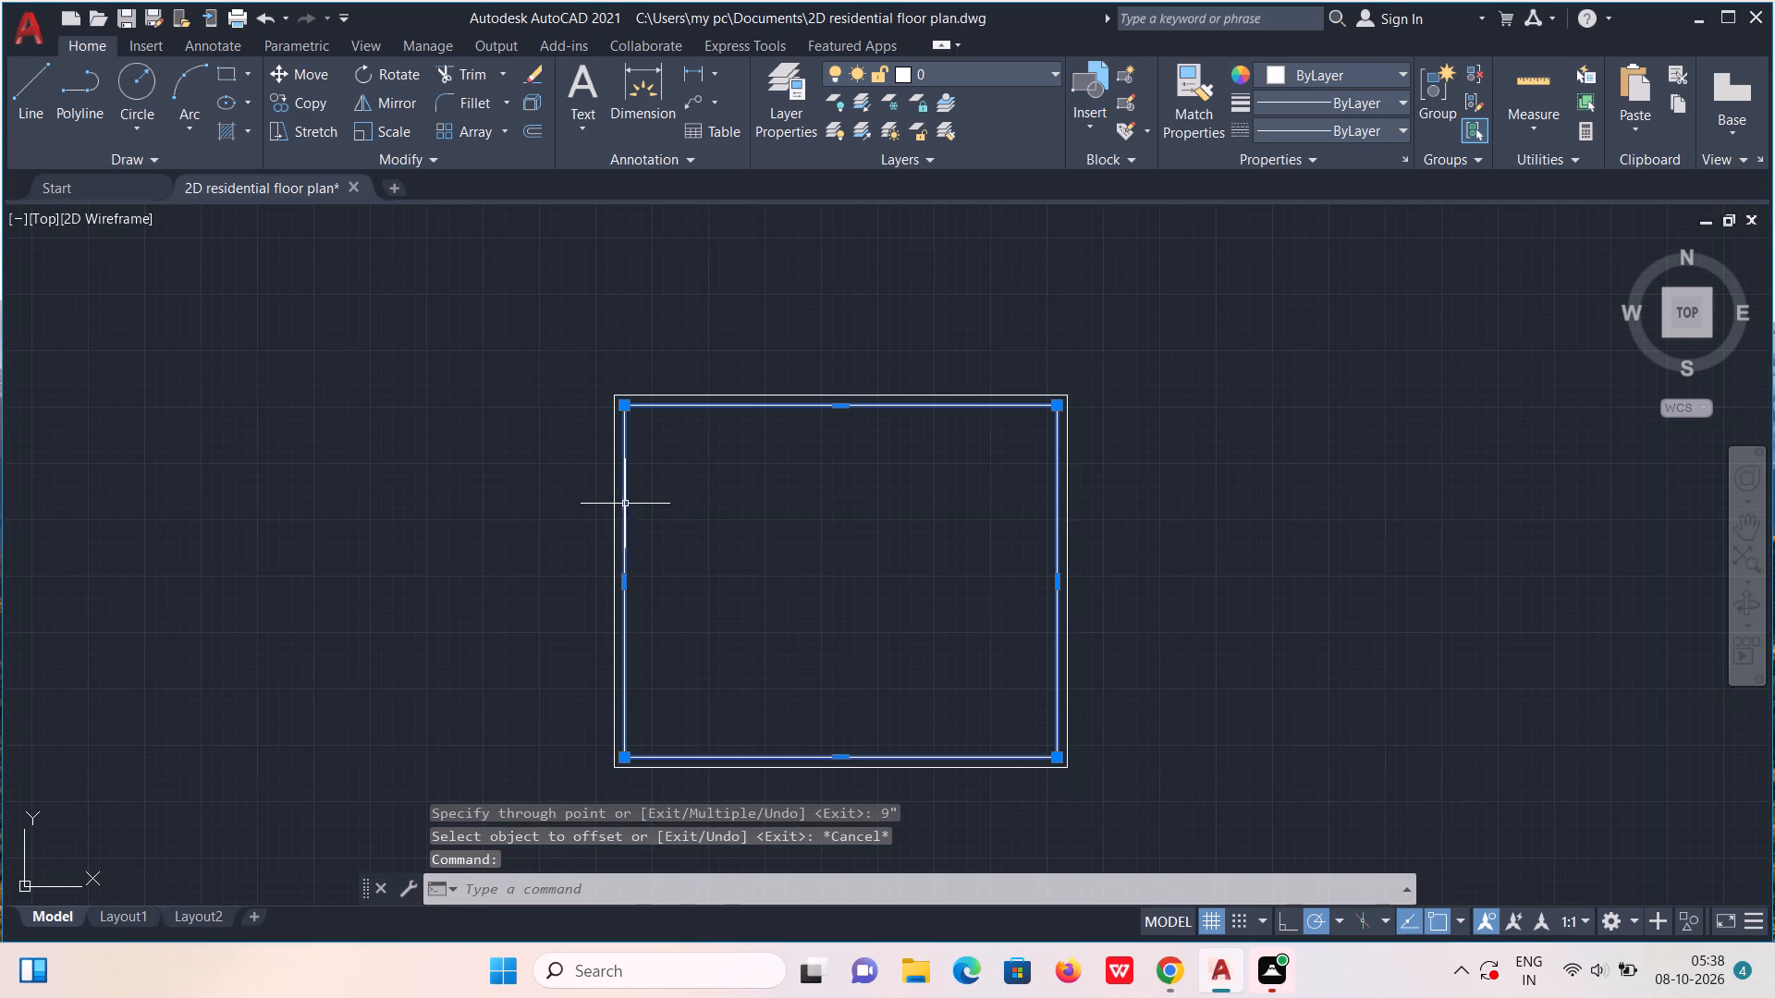
pyautogui.click(532, 103)
pyautogui.click(653, 396)
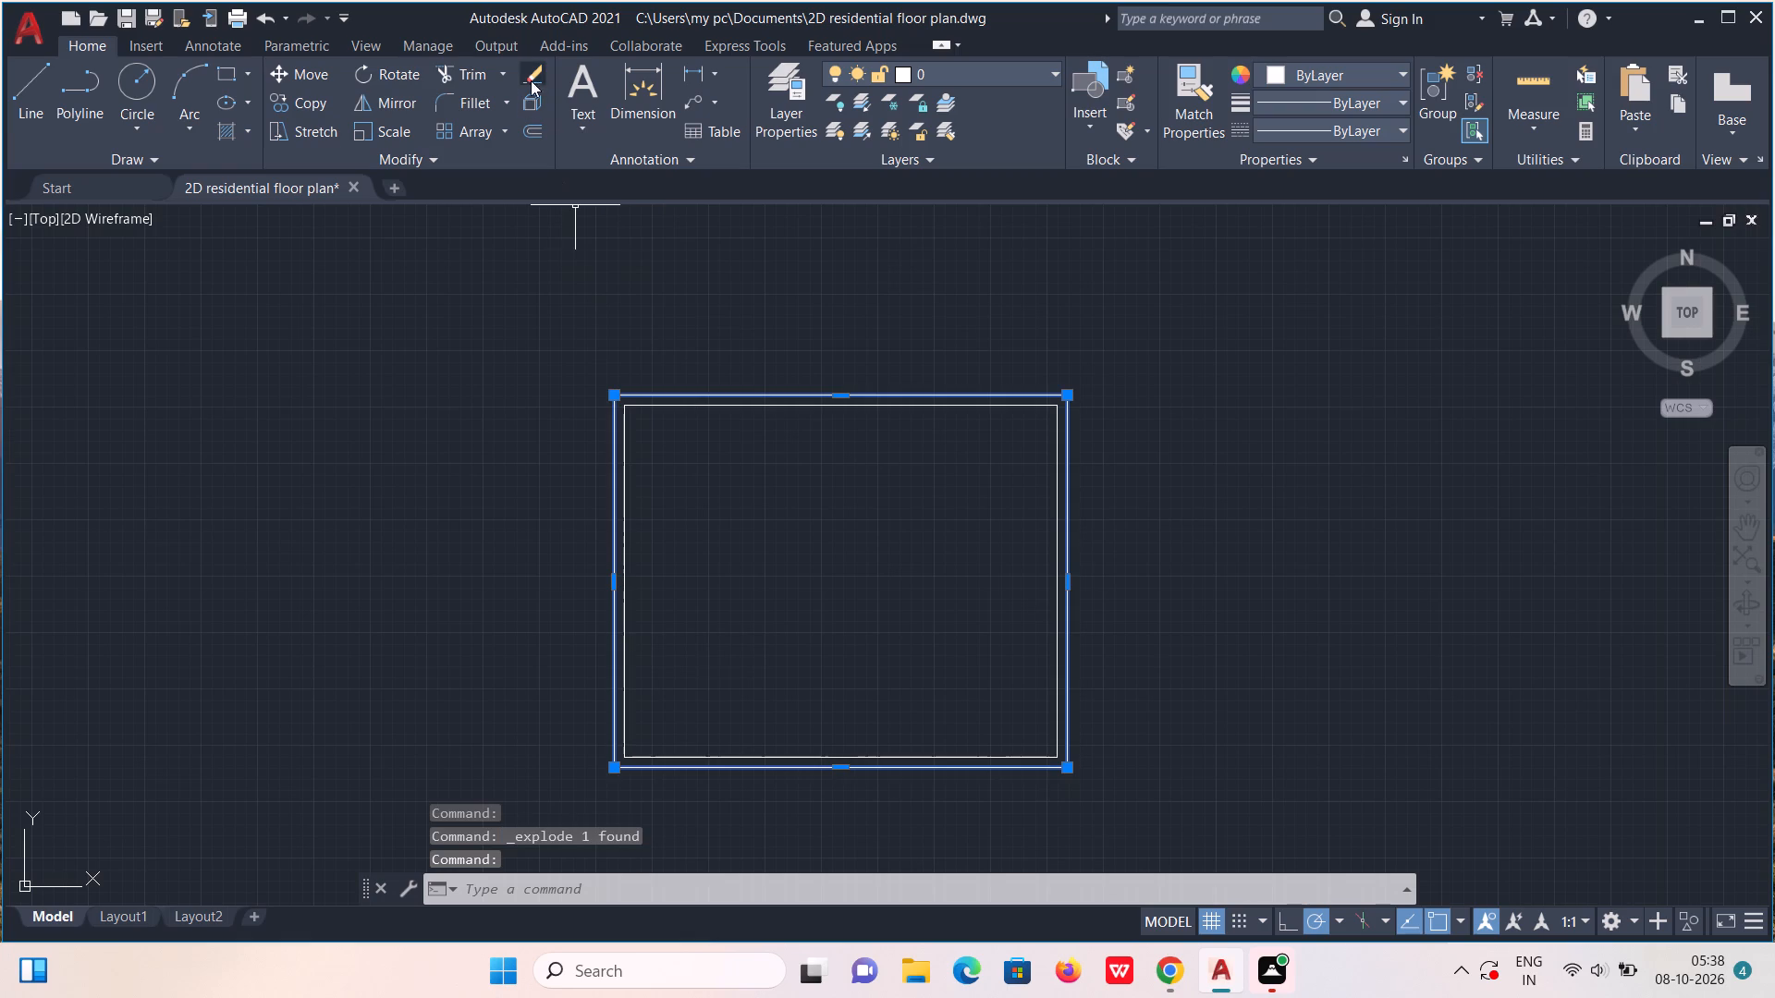
pyautogui.click(531, 106)
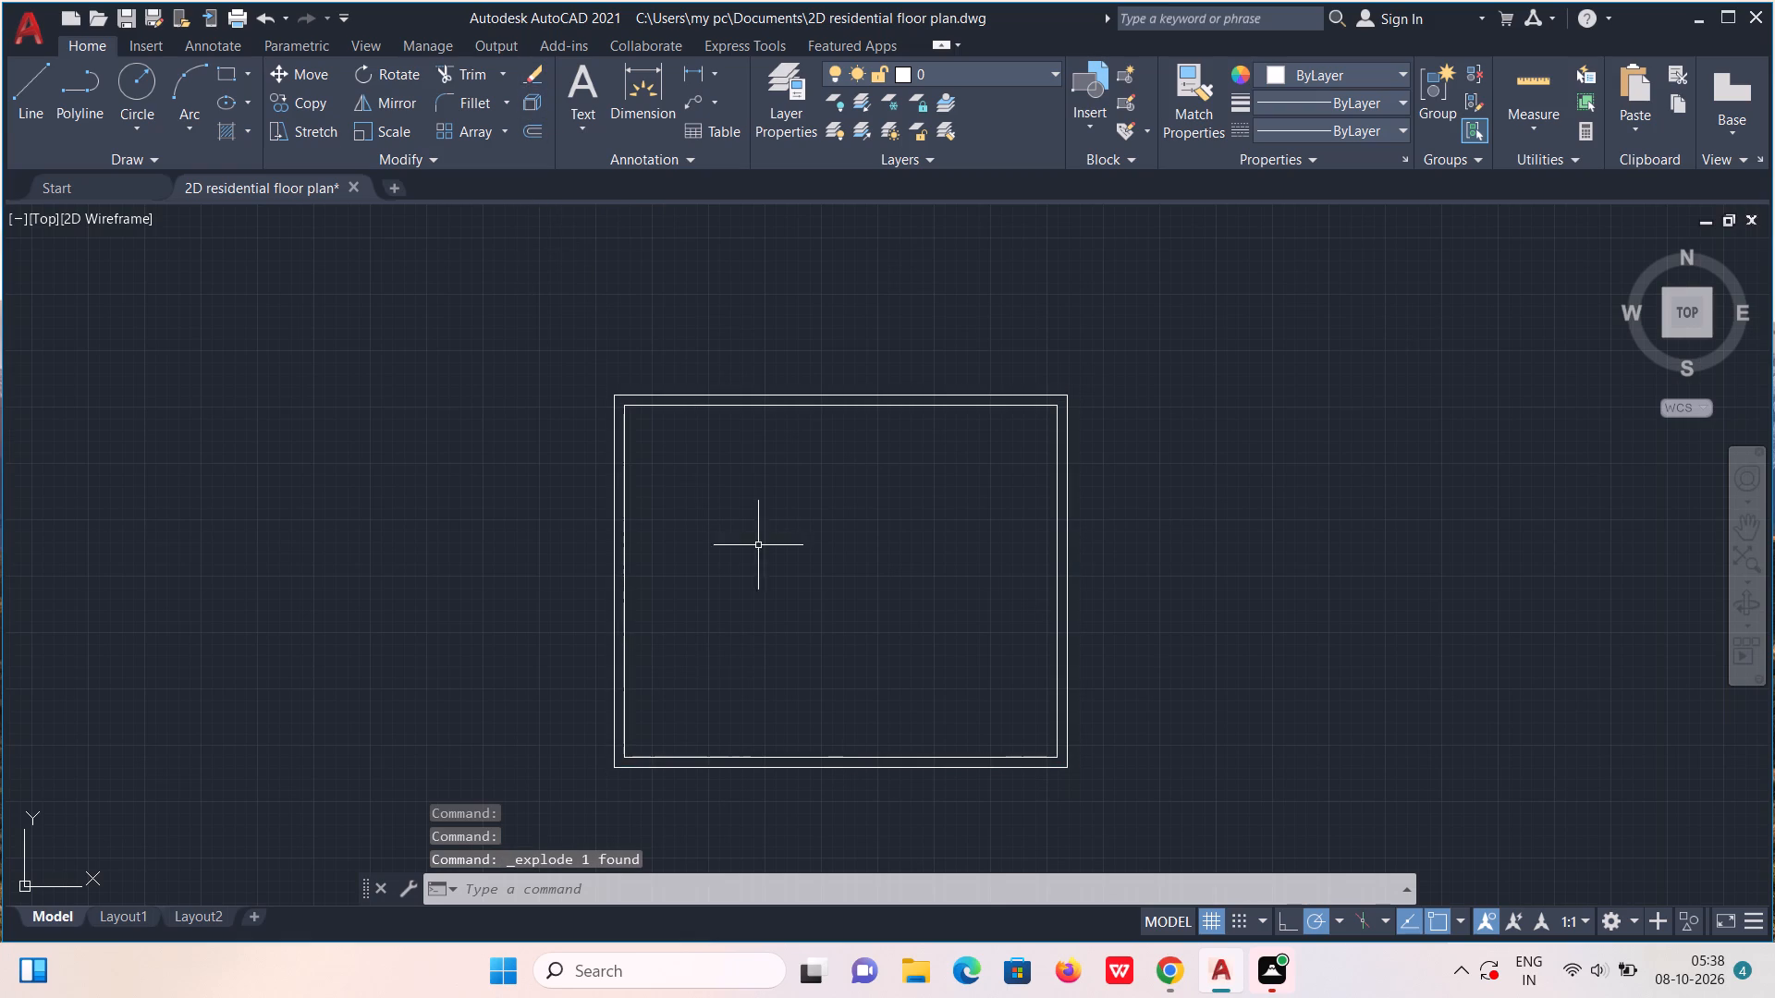
# Offset the inner left wall line 11' rightward and offset the new line 4", forming the first vertical partition.
pyautogui.click(538, 145)
pyautogui.click(532, 129)
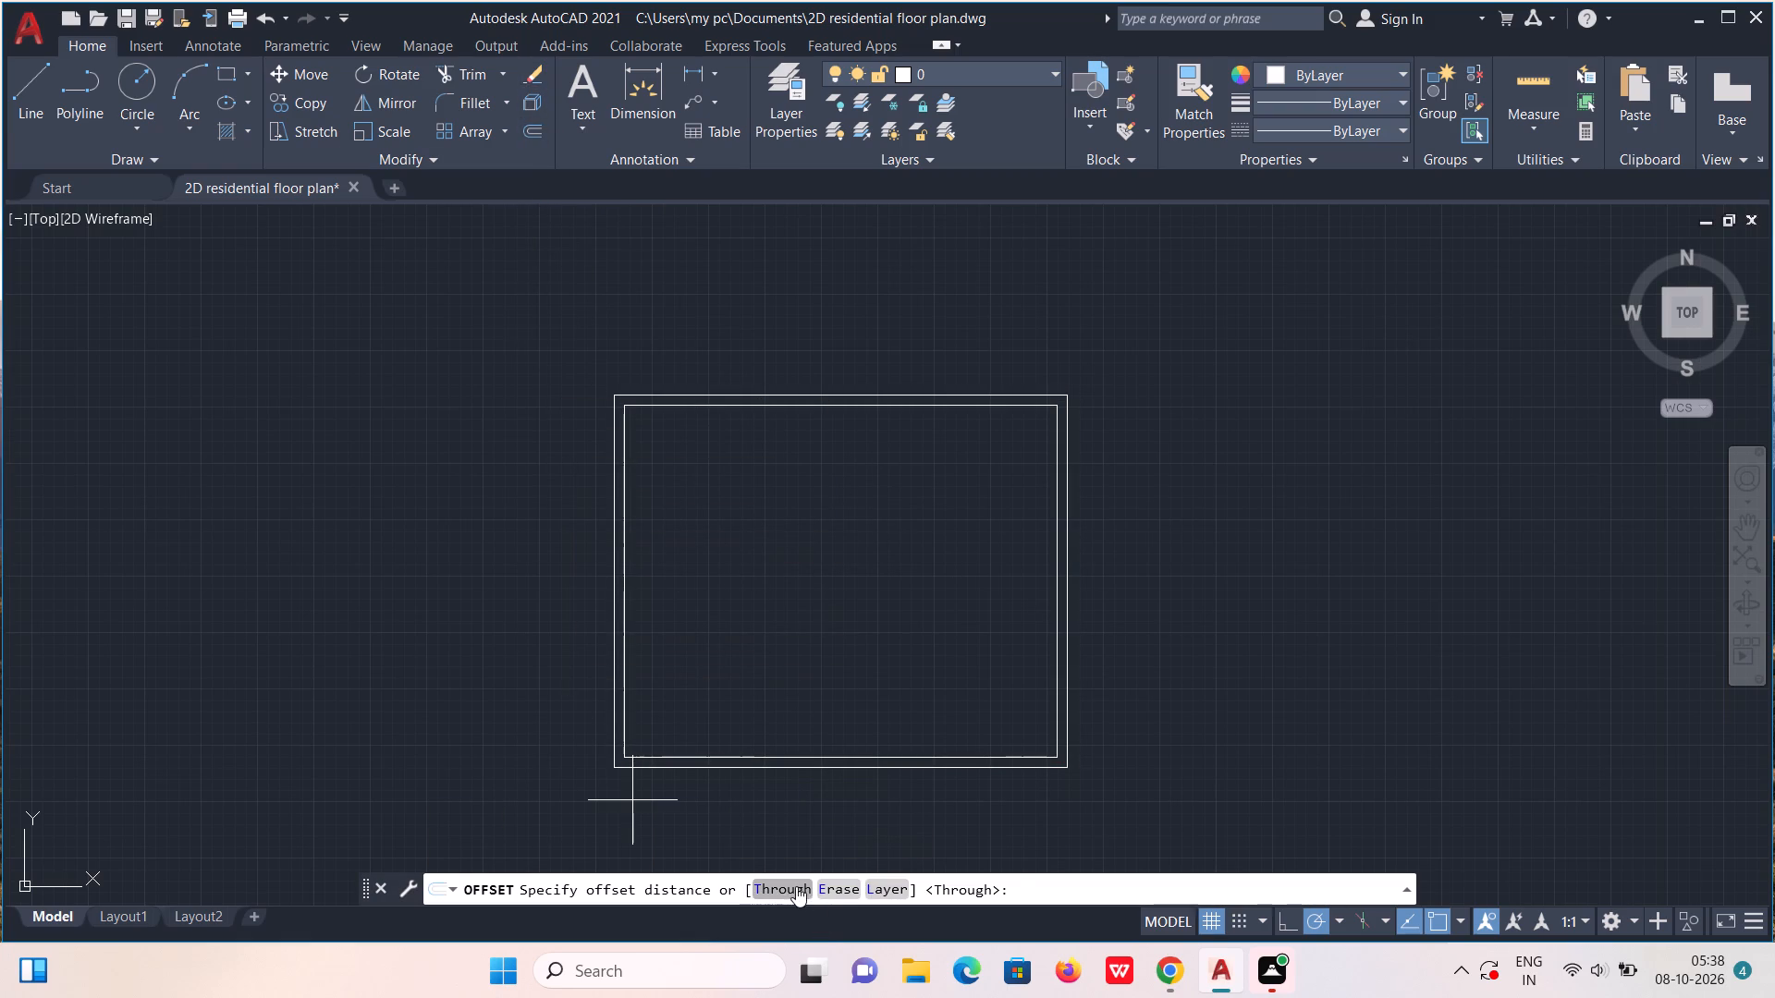
pyautogui.click(795, 886)
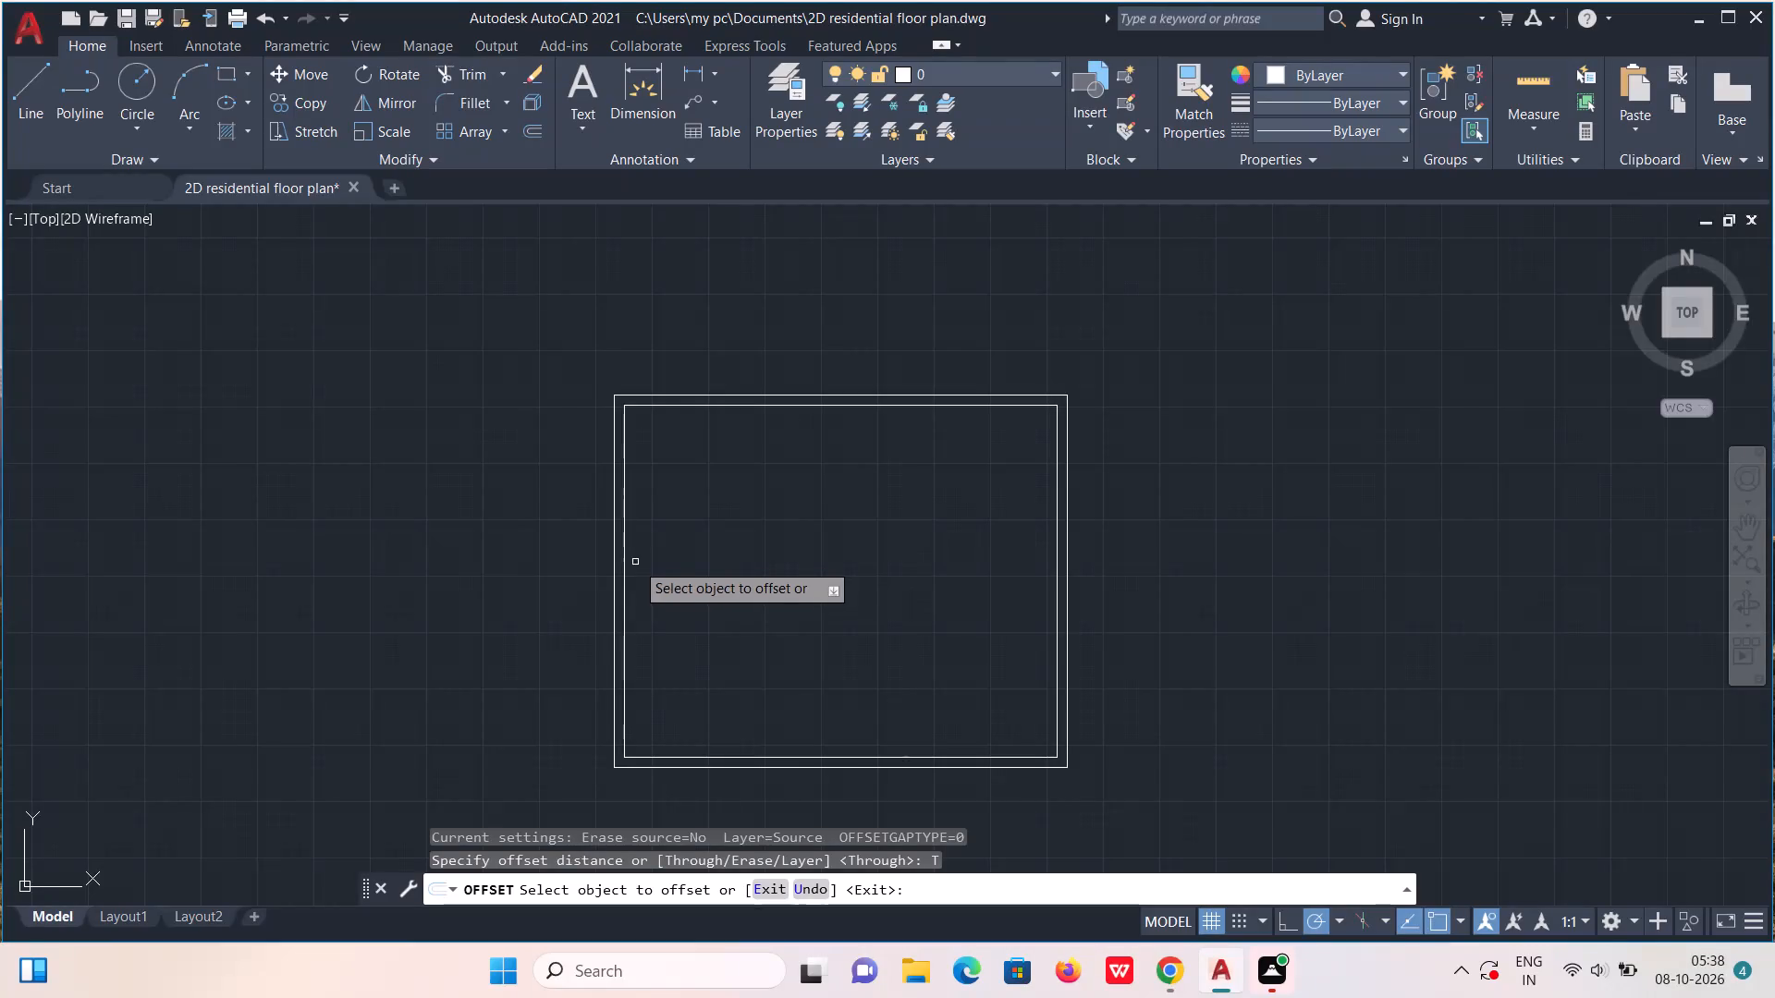
pyautogui.click(623, 577)
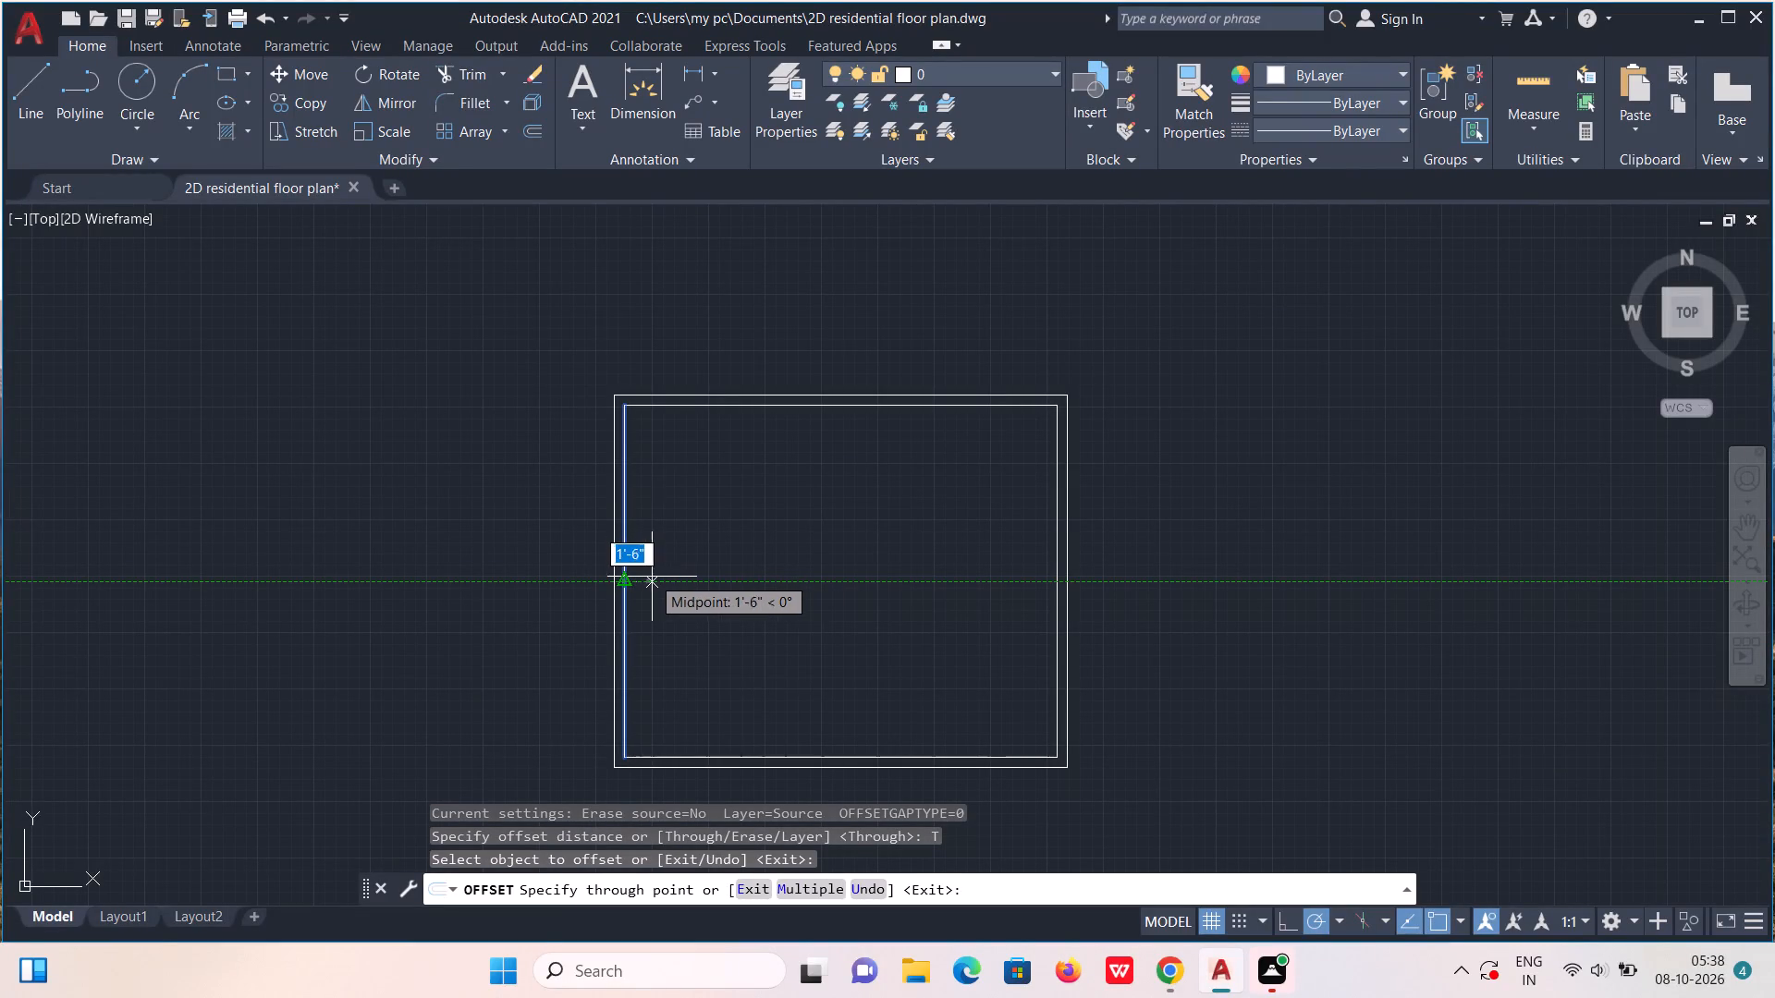
pyautogui.press('1')
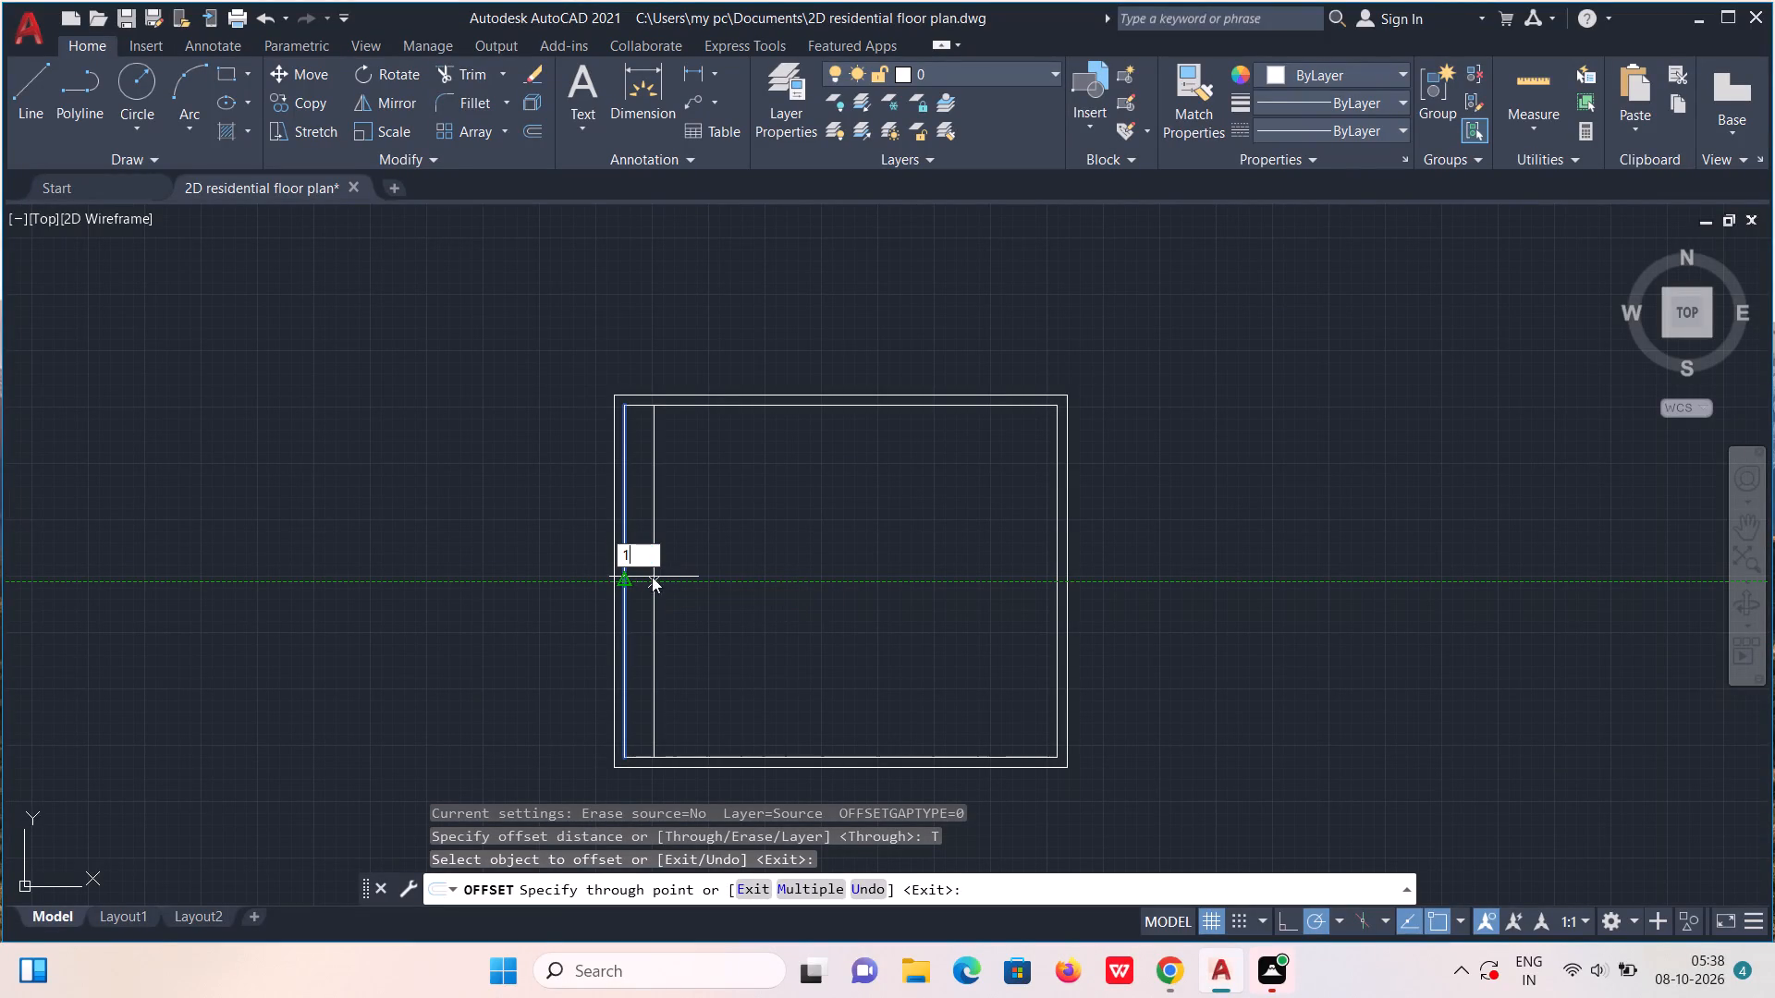
pyautogui.press('1')
pyautogui.press("'")
pyautogui.press('Return')
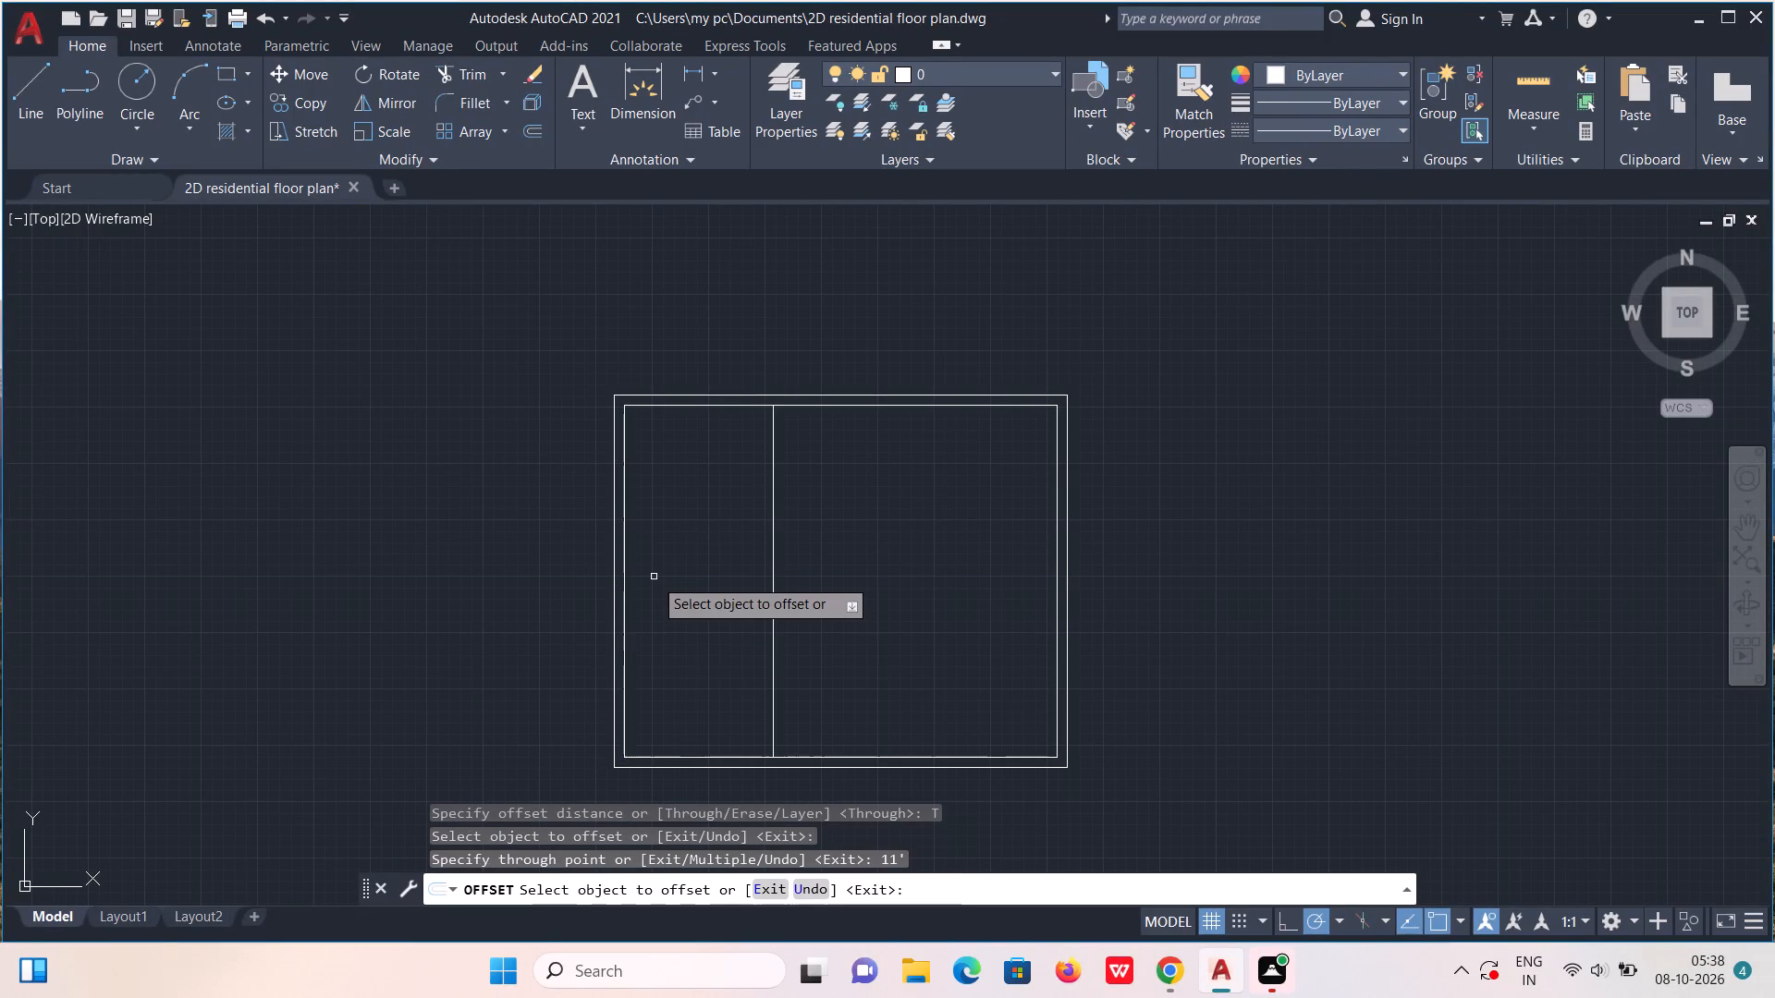
pyautogui.click(774, 593)
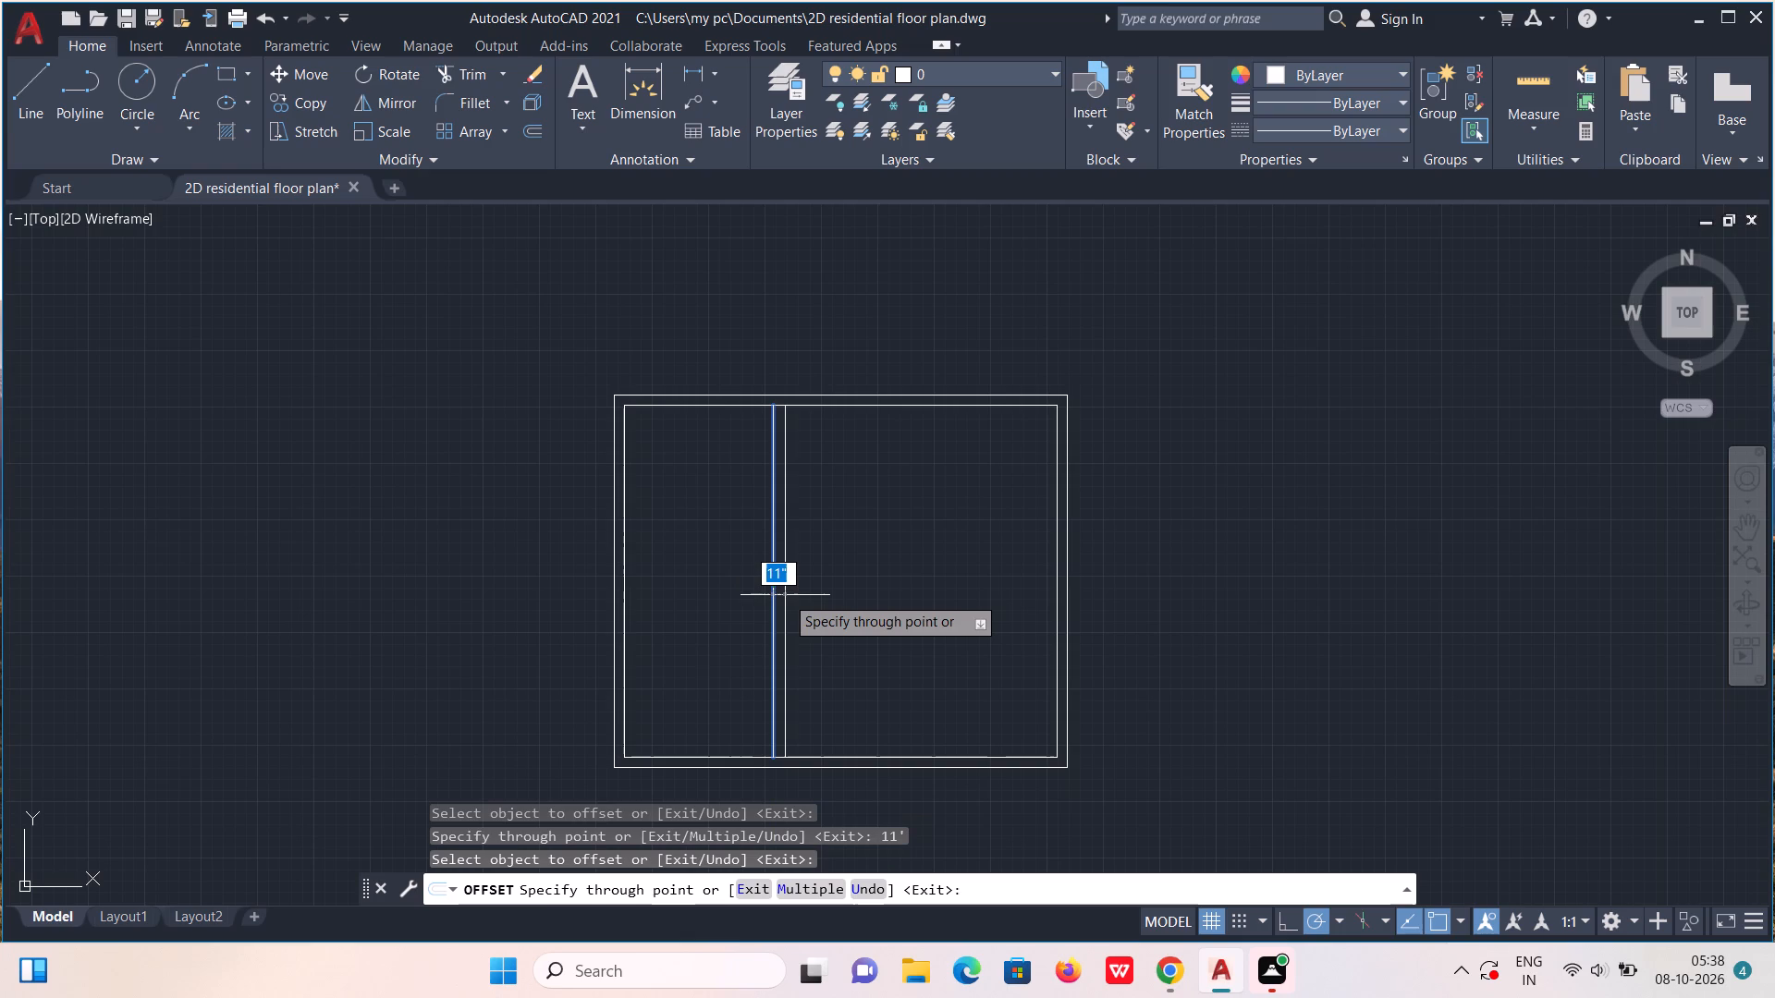
pyautogui.press('4')
pyautogui.hotkey('shift', '"')
pyautogui.press('Return')
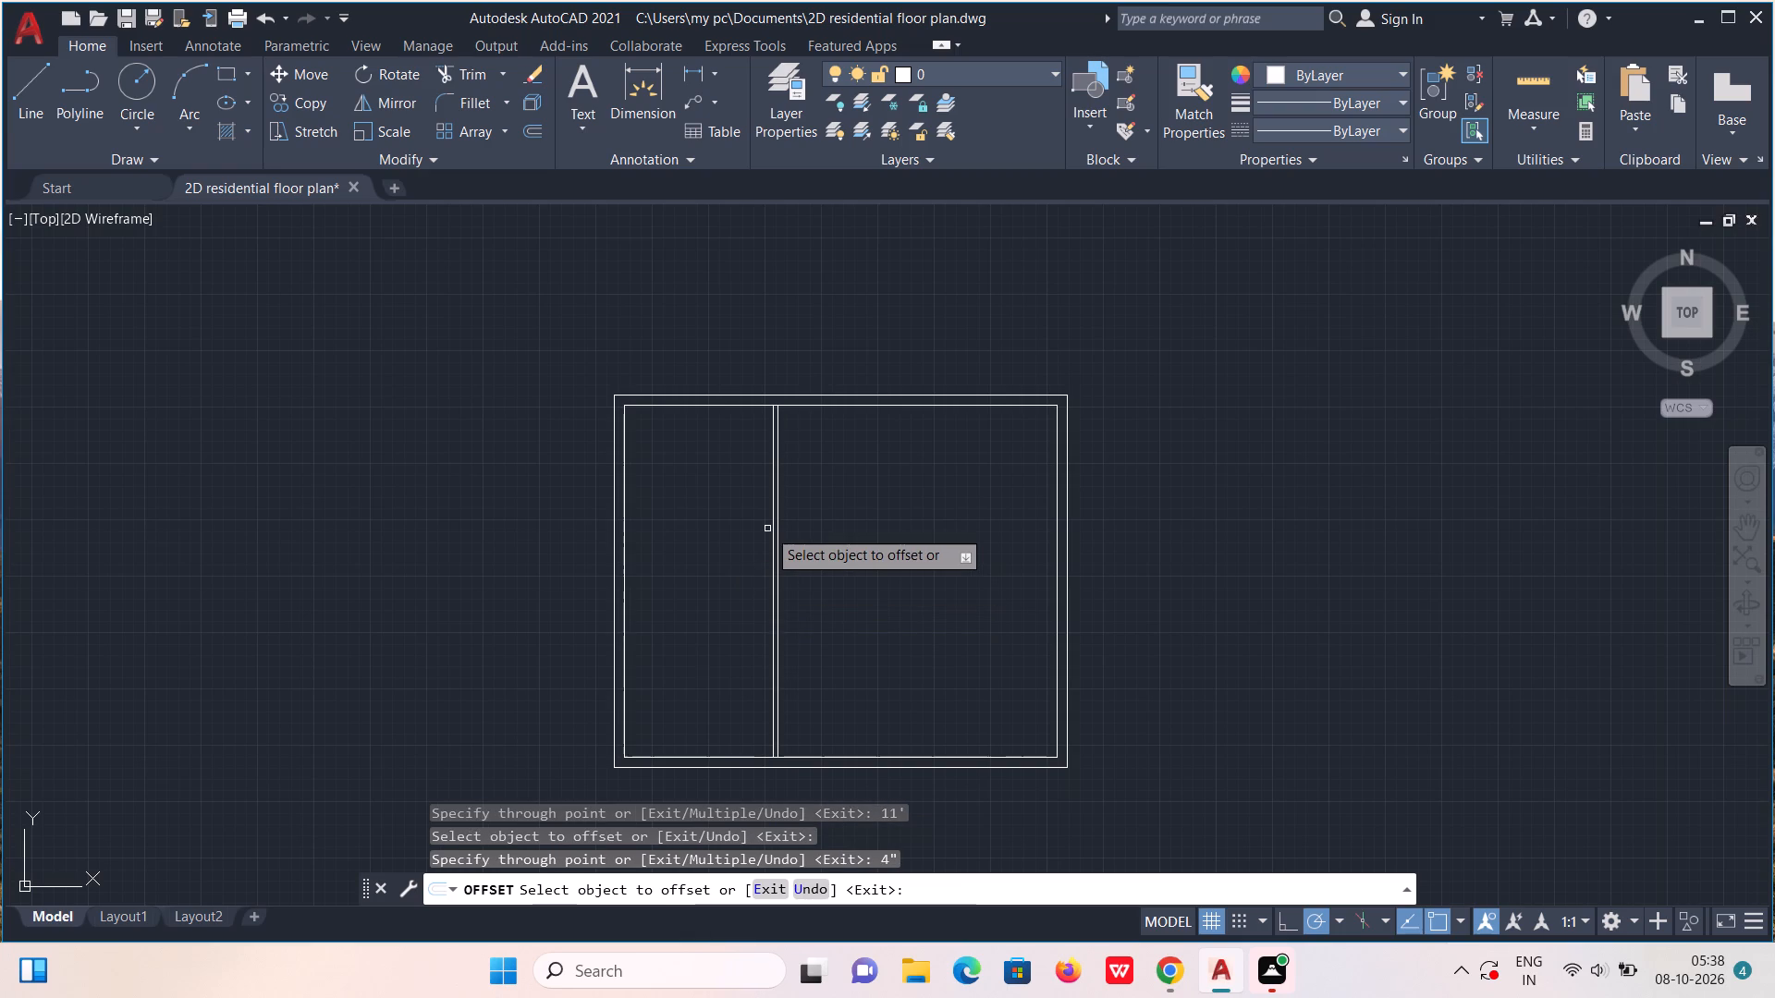
# Offset the first partition's right line 10' rightward and offset the new line 4", forming the second vertical partition.
pyautogui.scroll(2, 786, 535)
pyautogui.click(761, 574)
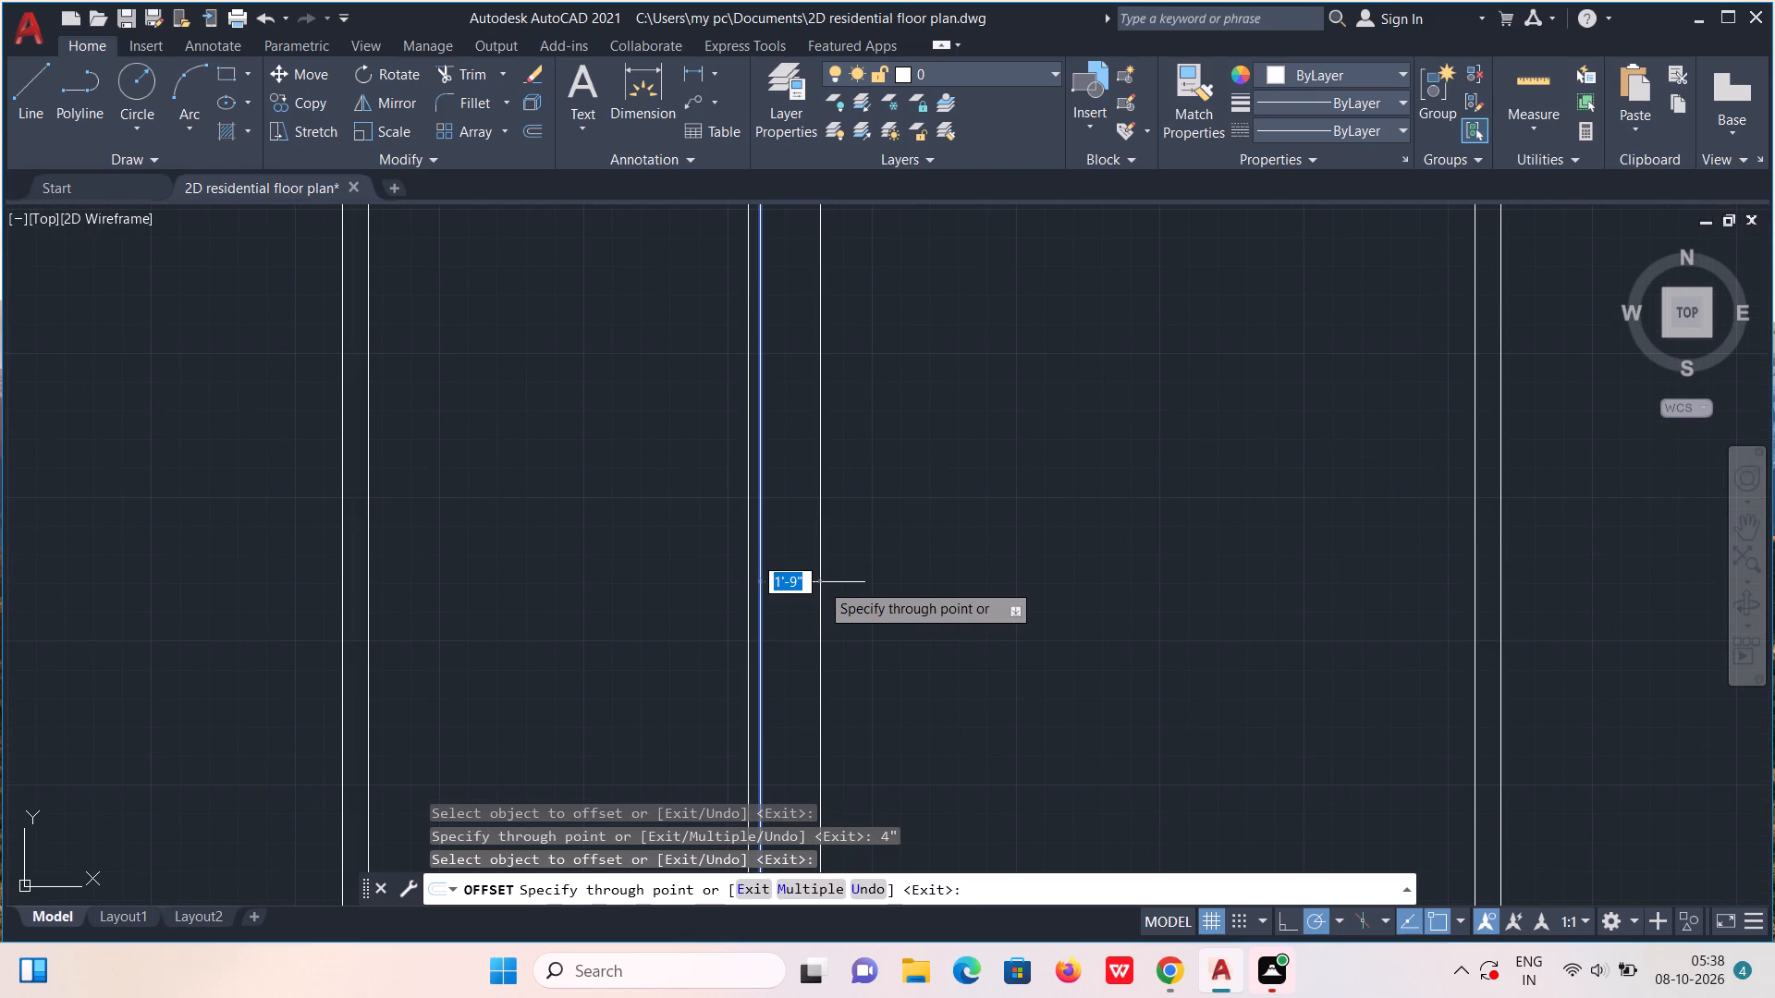
pyautogui.write("10'")
pyautogui.press('Return')
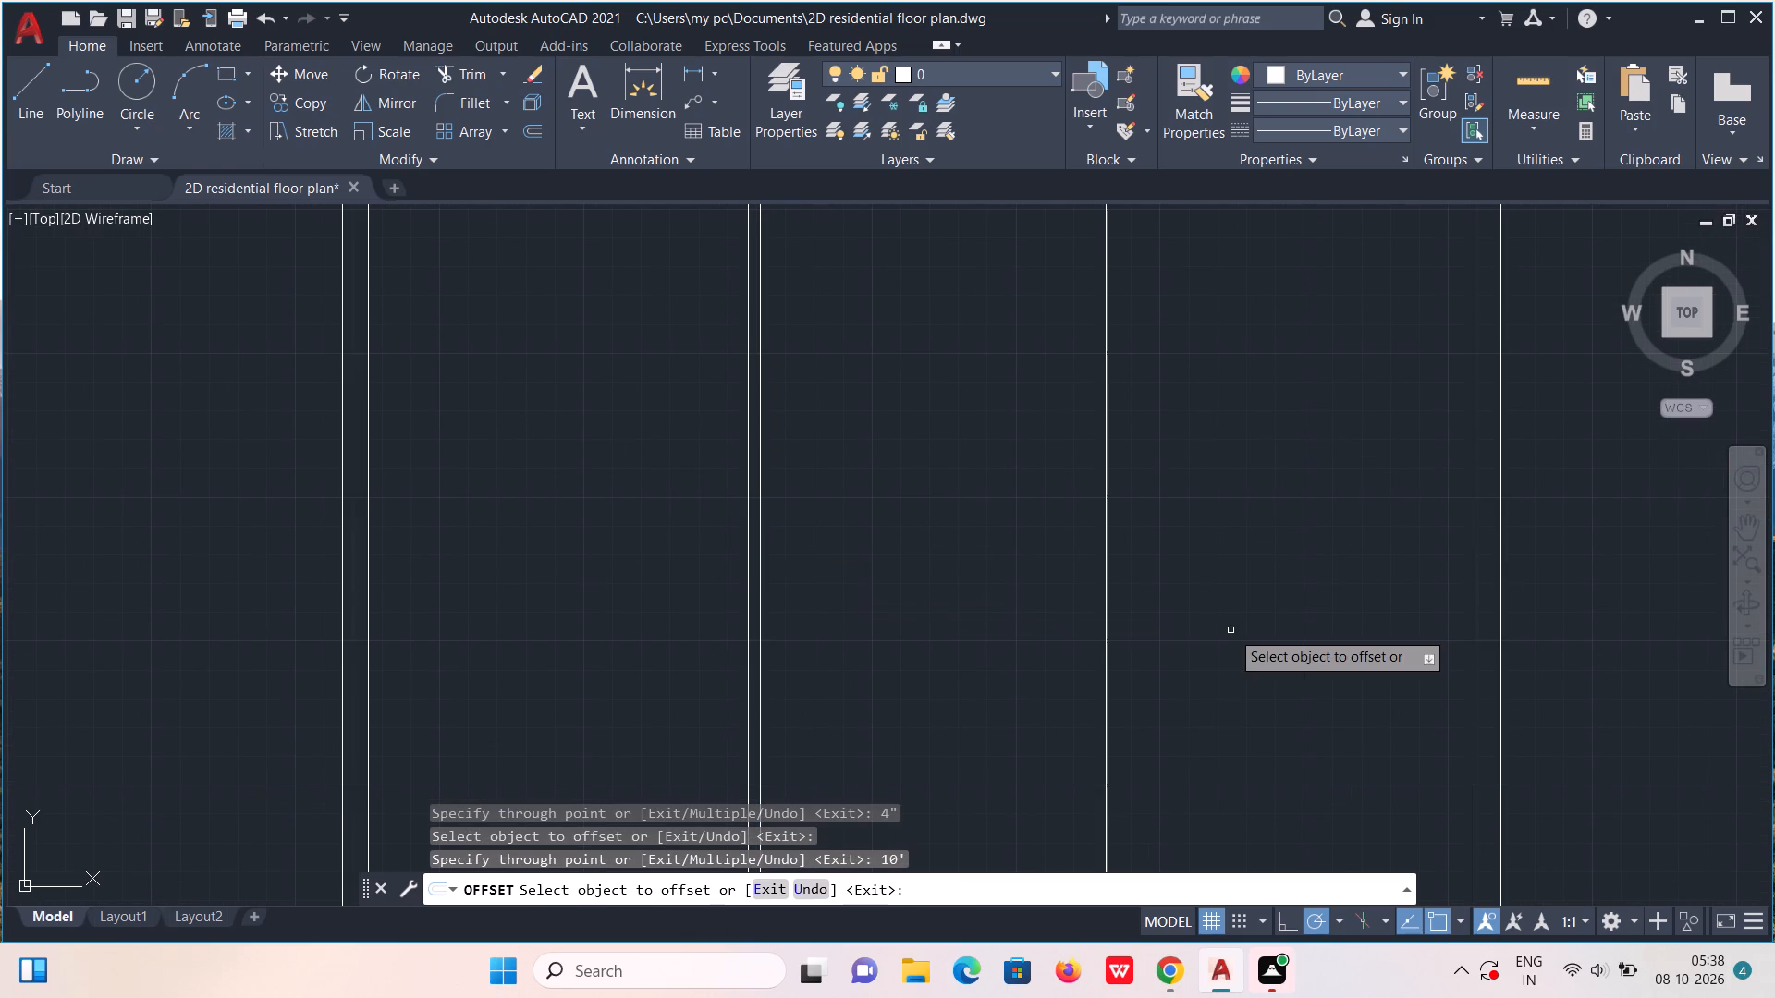
pyautogui.click(1107, 700)
pyautogui.press('4')
pyautogui.hotkey('shift', '"')
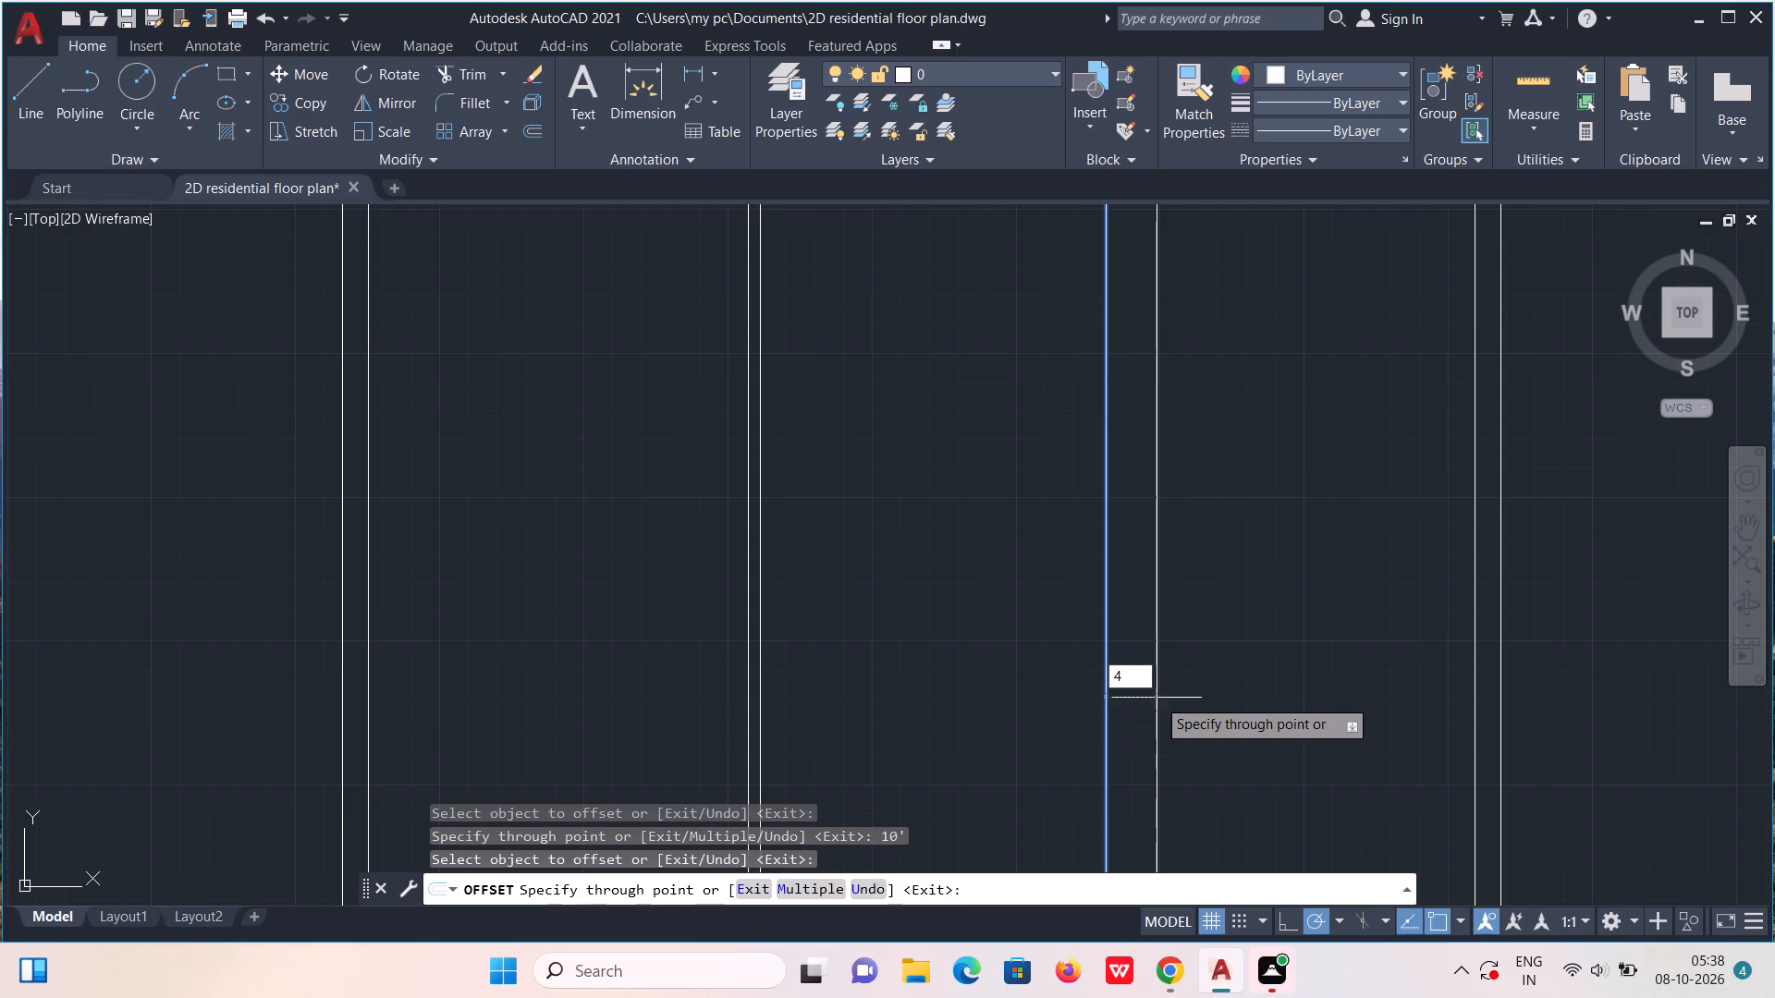
pyautogui.press('Return')
# Measure the spacing between the inner left wall and the first partition with the quick measure tool.
pyautogui.click(1536, 84)
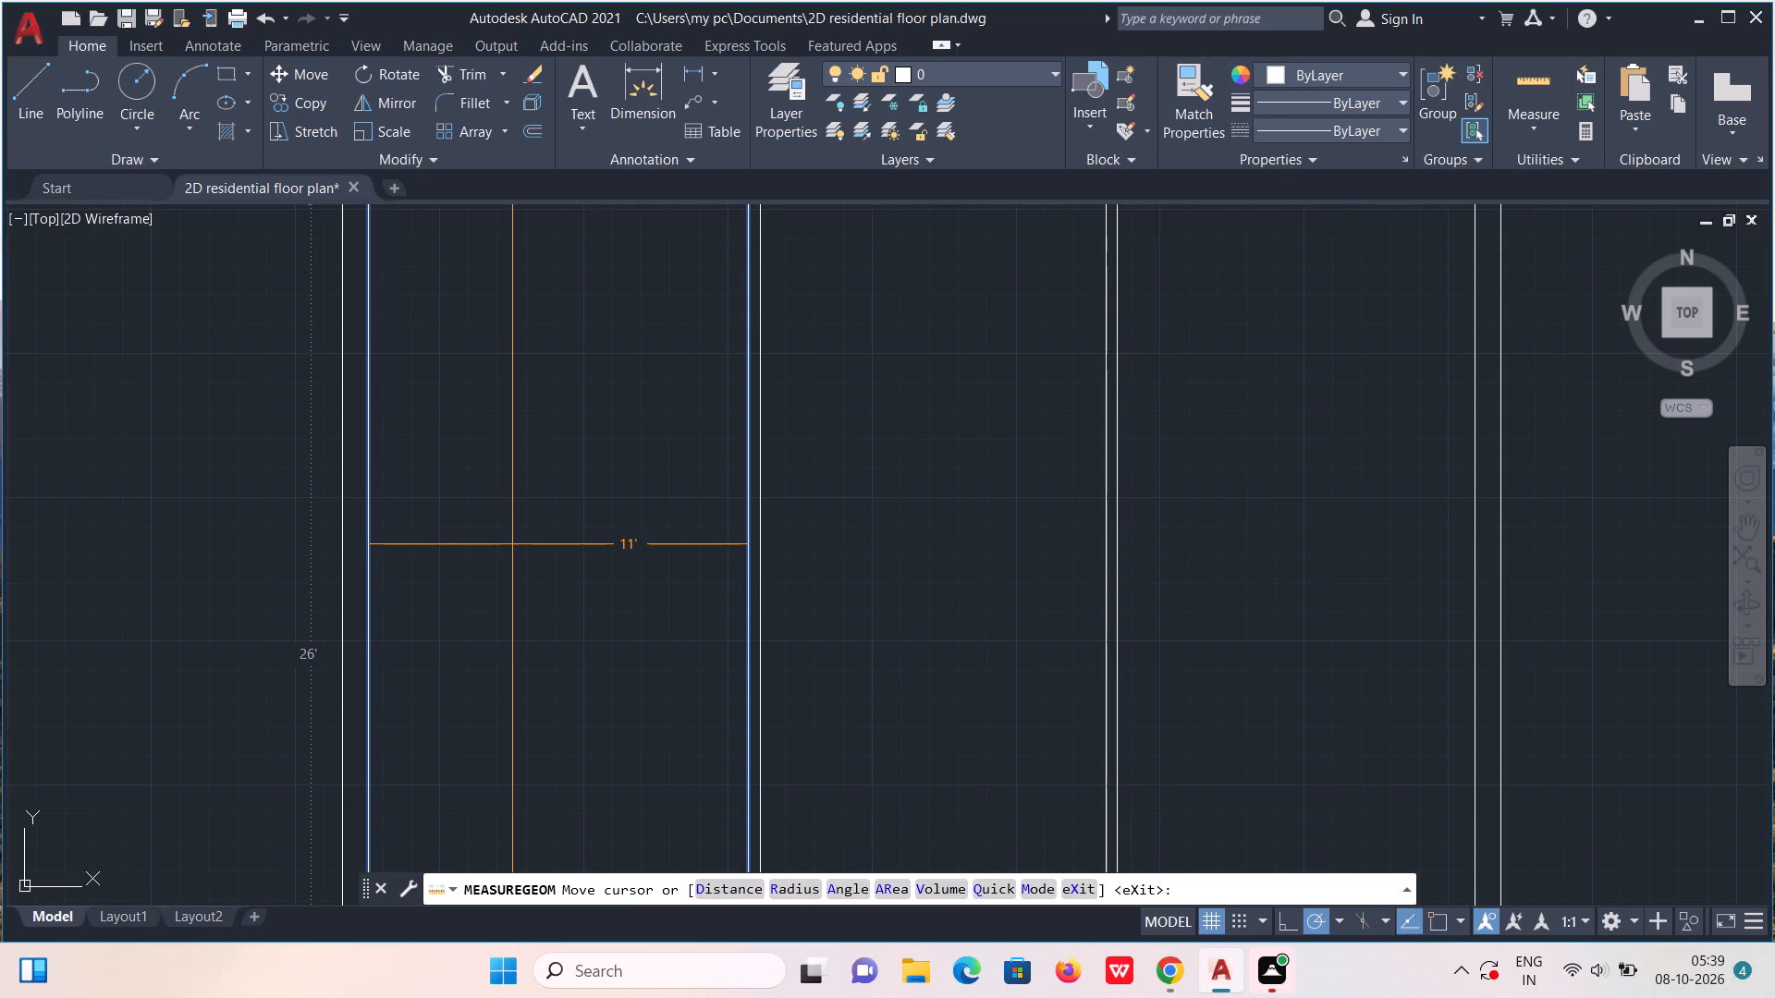
pyautogui.press('Escape')
# Offset the inner top wall line 14'6" downward and offset the new line 4", forming the first horizontal partition.
pyautogui.scroll(-4, 557, 574)
pyautogui.scroll(1, 570, 572)
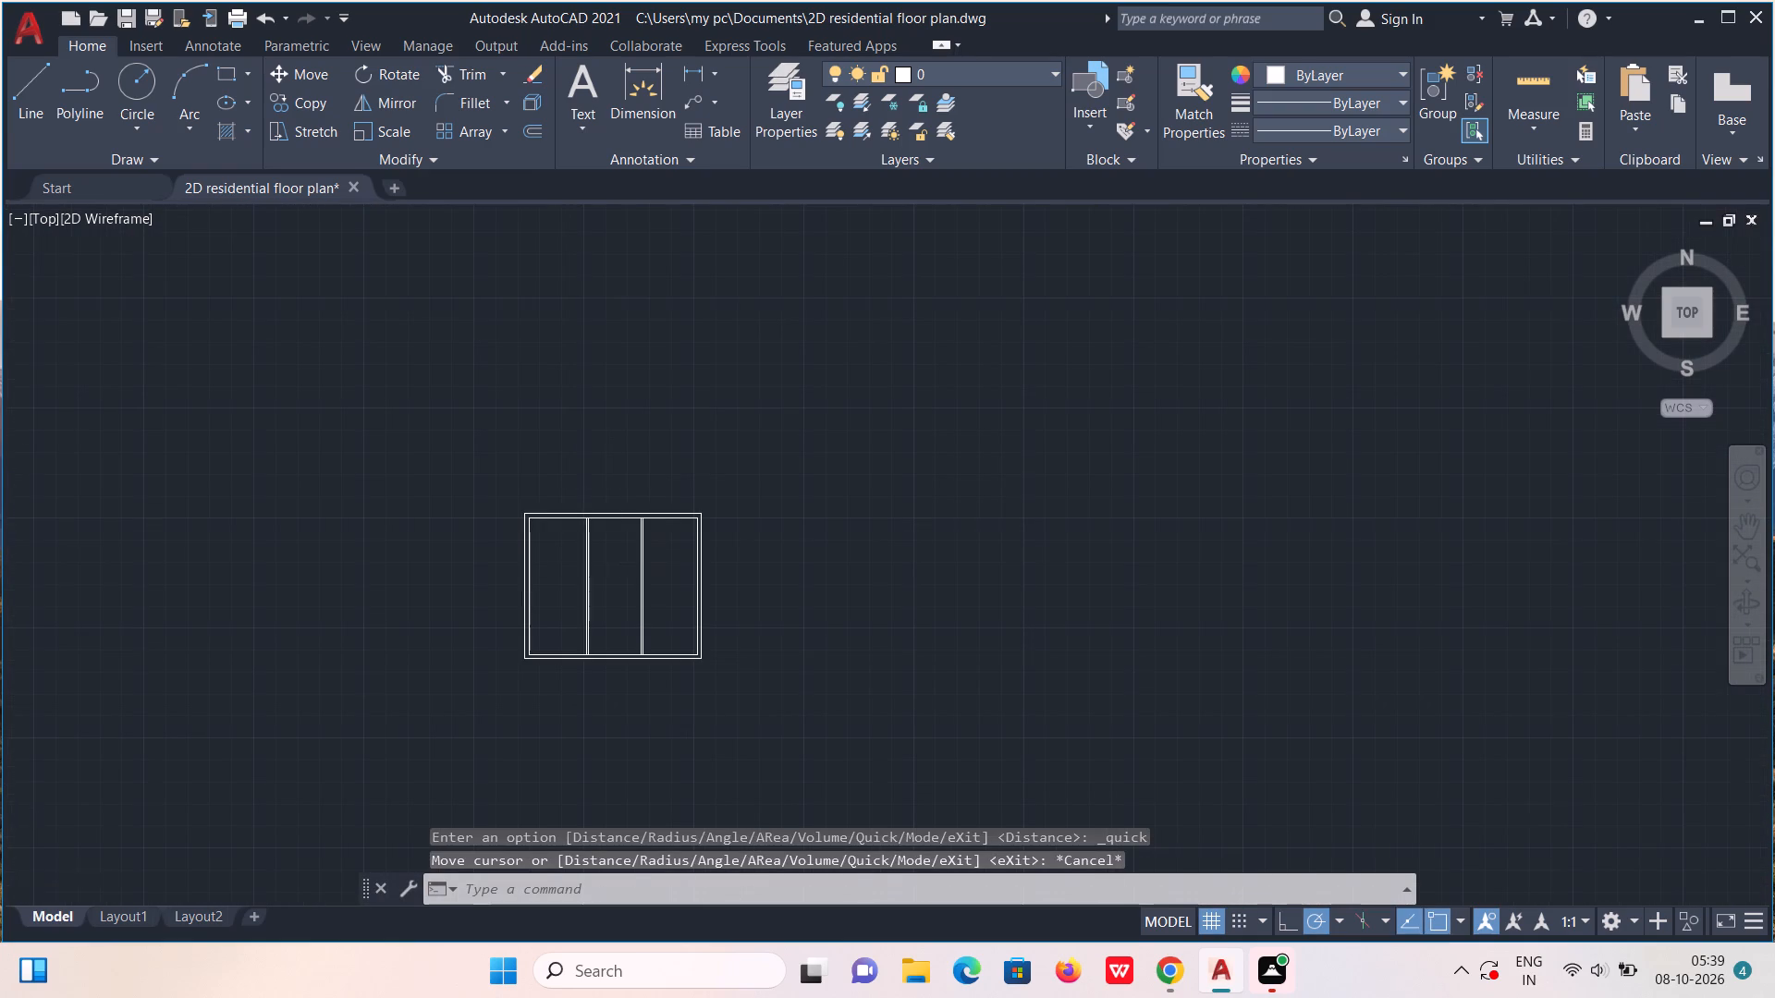
pyautogui.scroll(4, 570, 572)
pyautogui.moveTo(588, 533); pyautogui.dragTo(599, 554, button='middle')
pyautogui.scroll(-3, 599, 554)
pyautogui.moveTo(600, 549); pyautogui.dragTo(775, 496, button='middle')
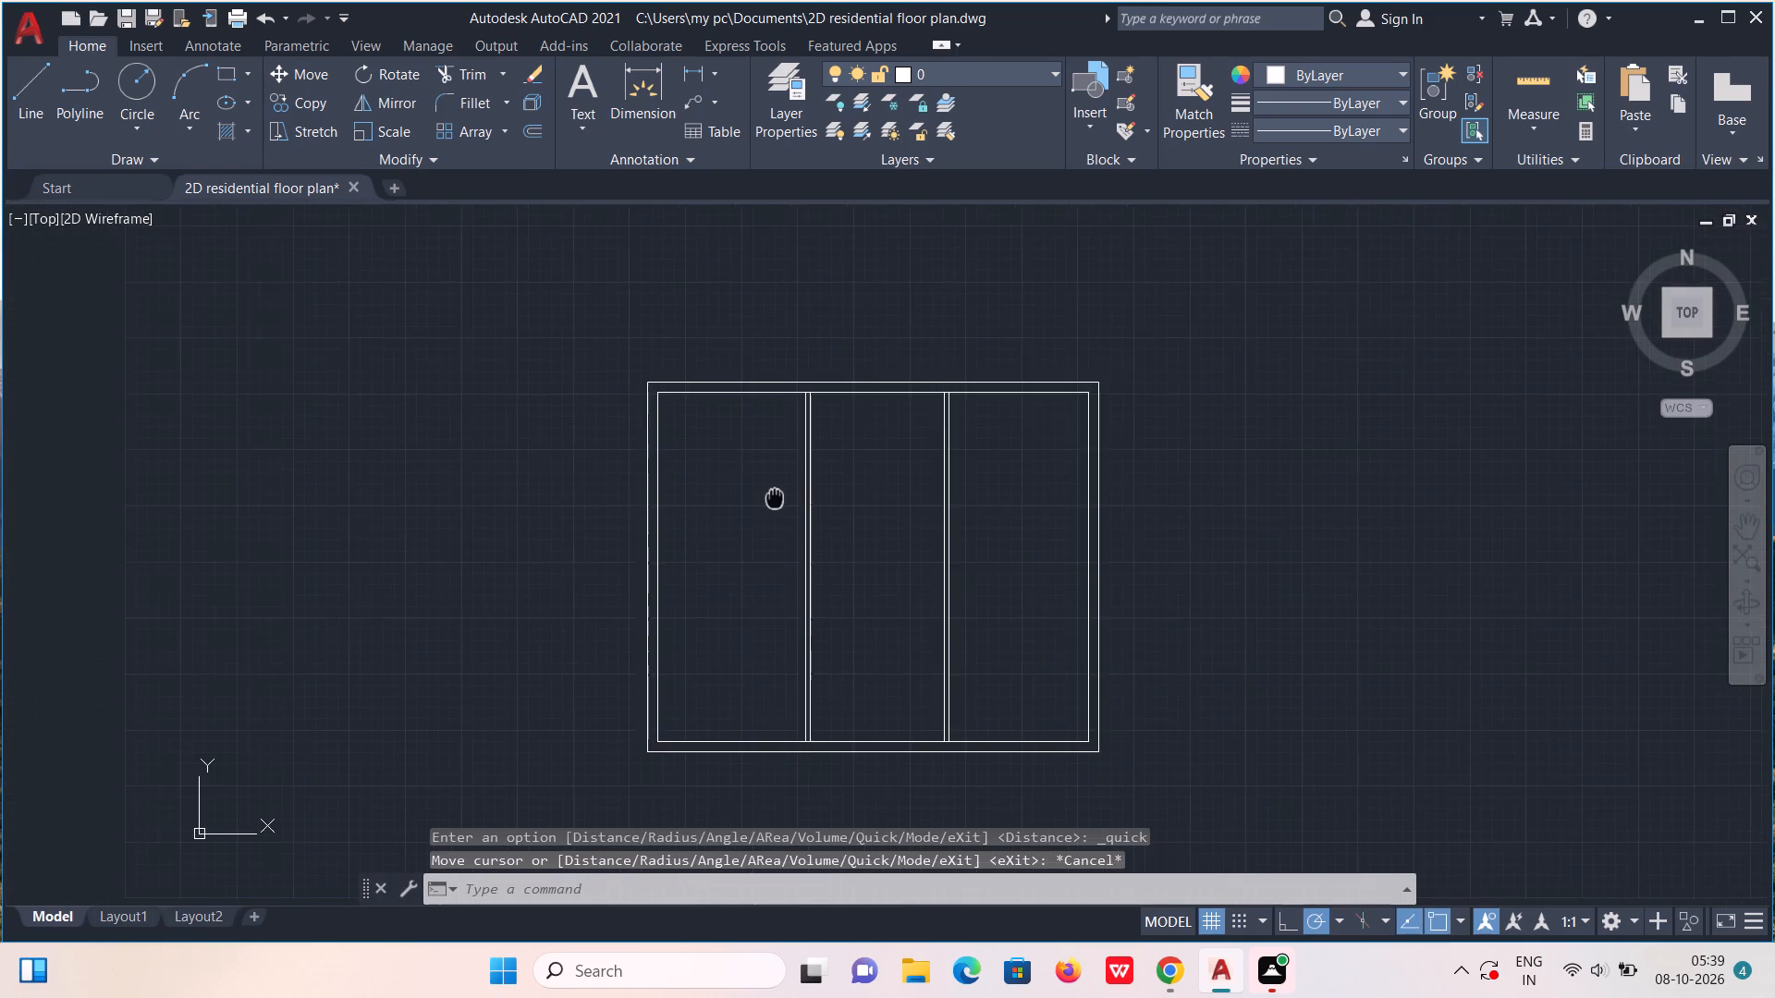
pyautogui.moveTo(775, 496); pyautogui.dragTo(771, 496, button='middle')
pyautogui.scroll(1, 773, 496)
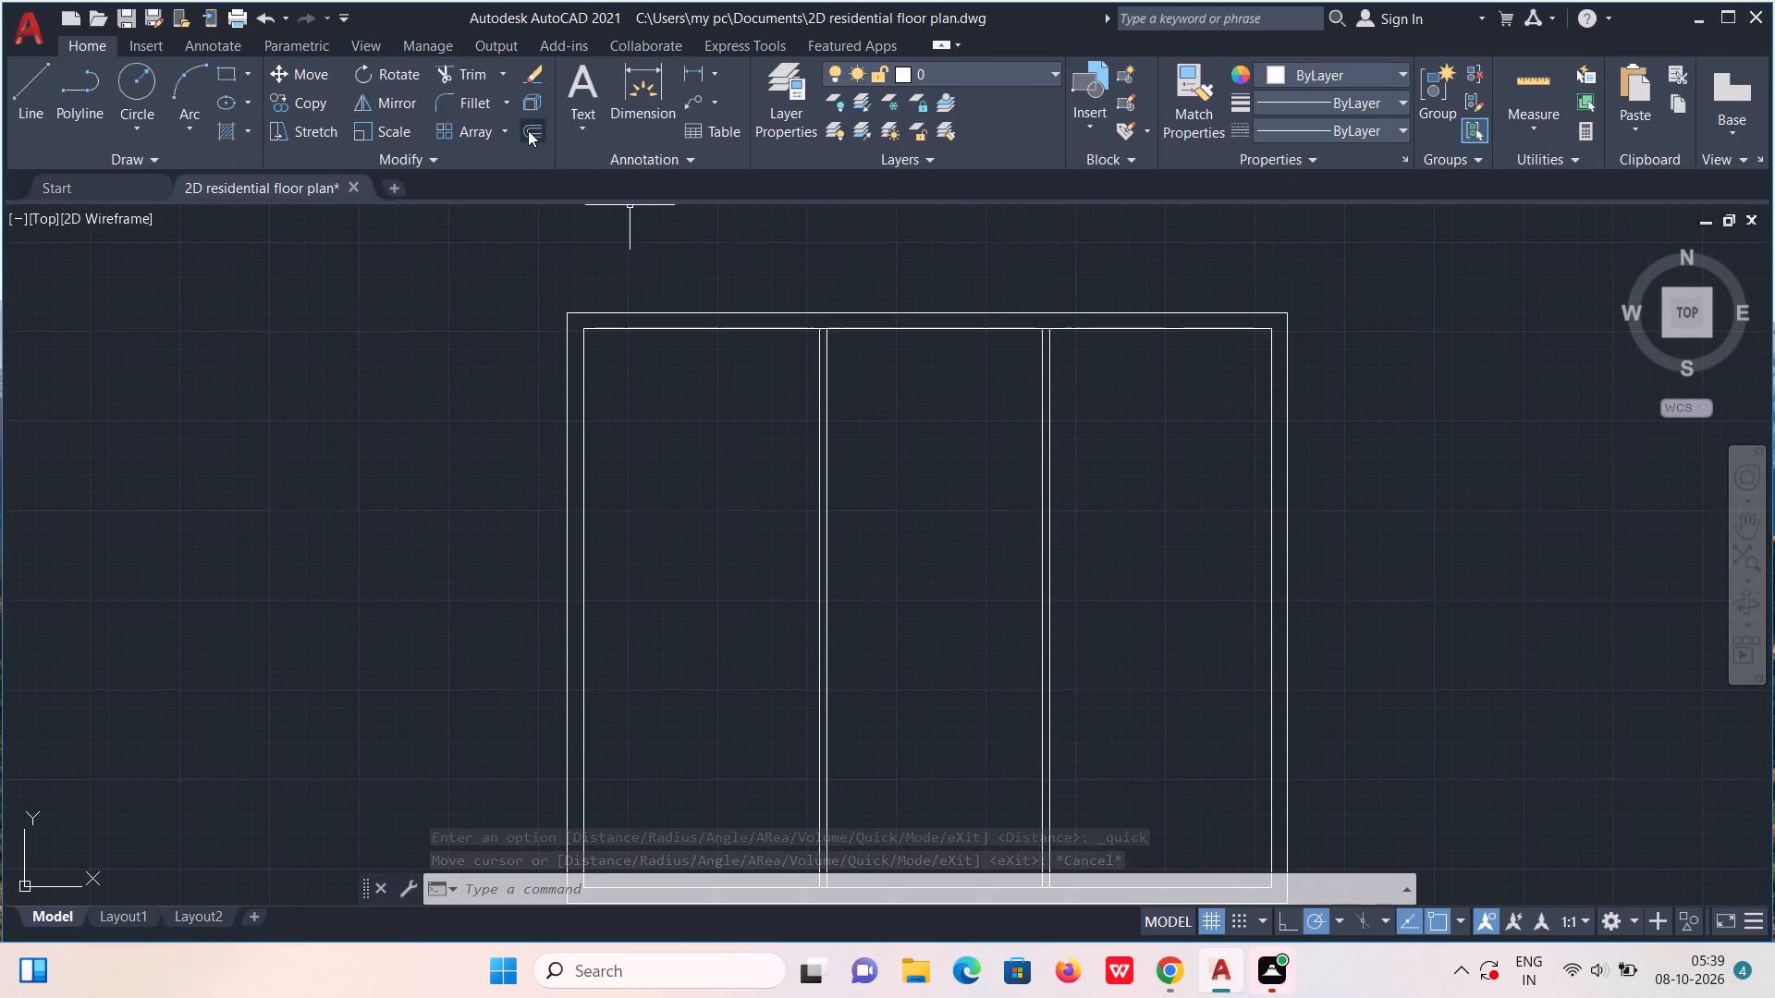
pyautogui.click(528, 129)
pyautogui.click(769, 903)
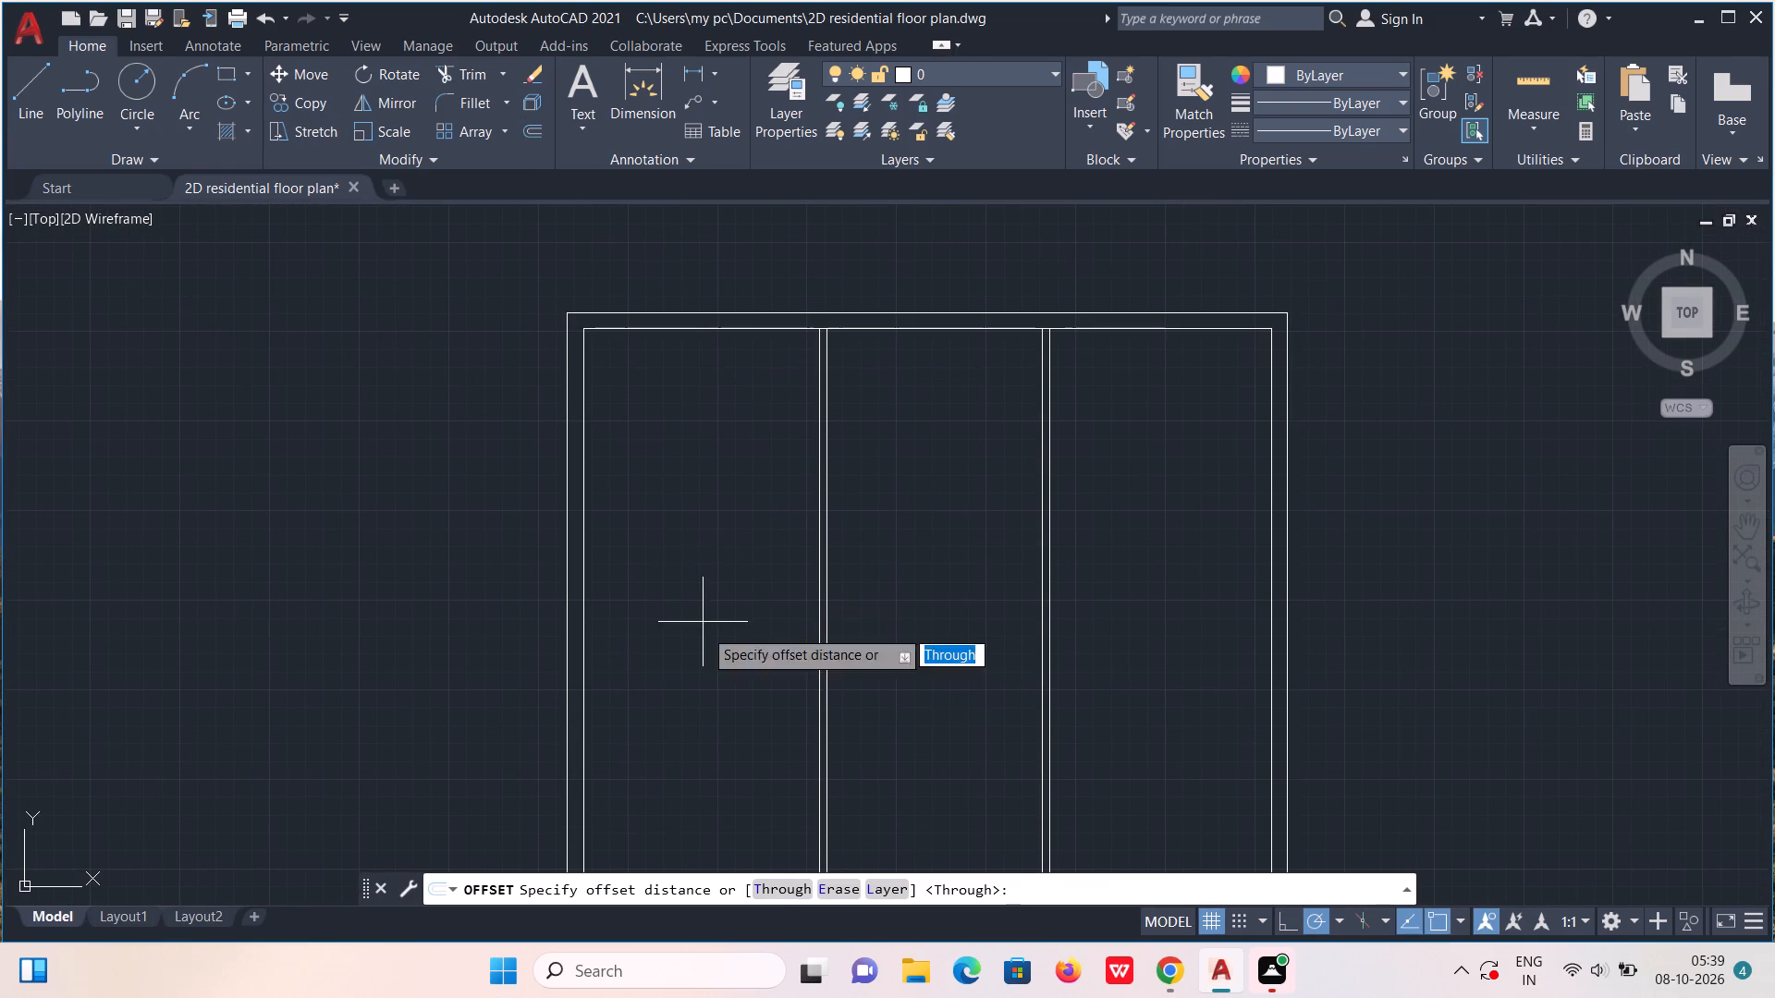
pyautogui.click(803, 889)
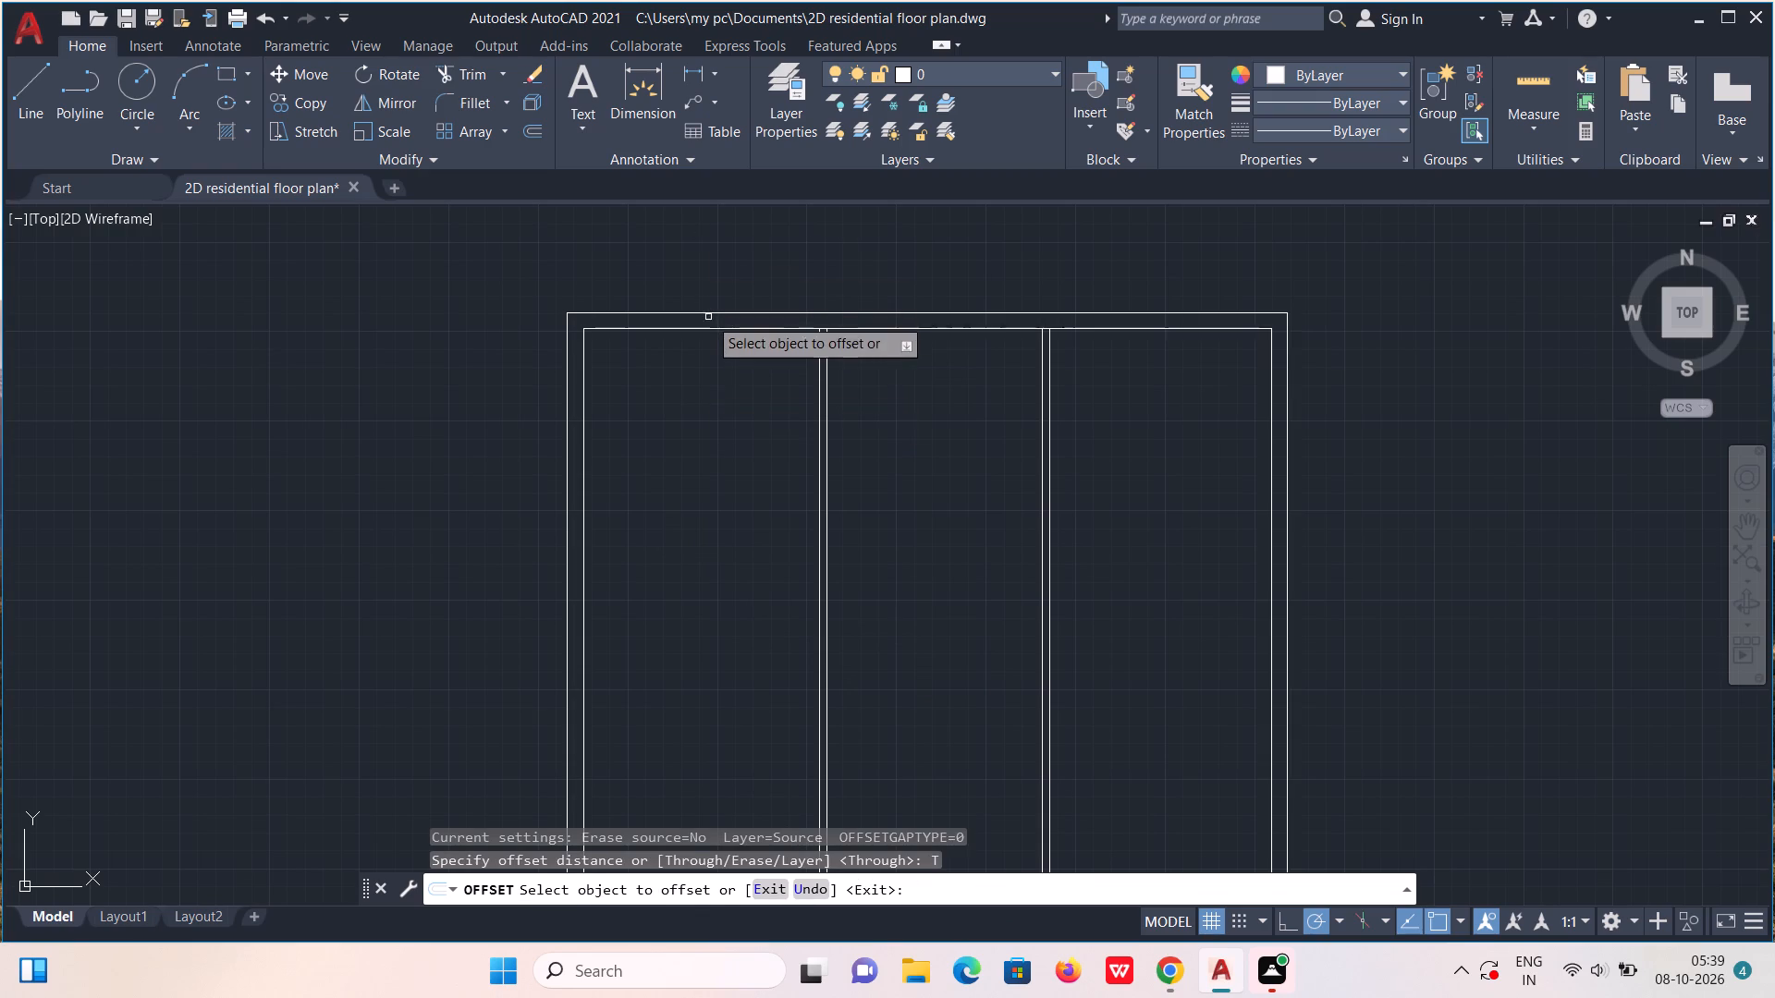
pyautogui.click(711, 330)
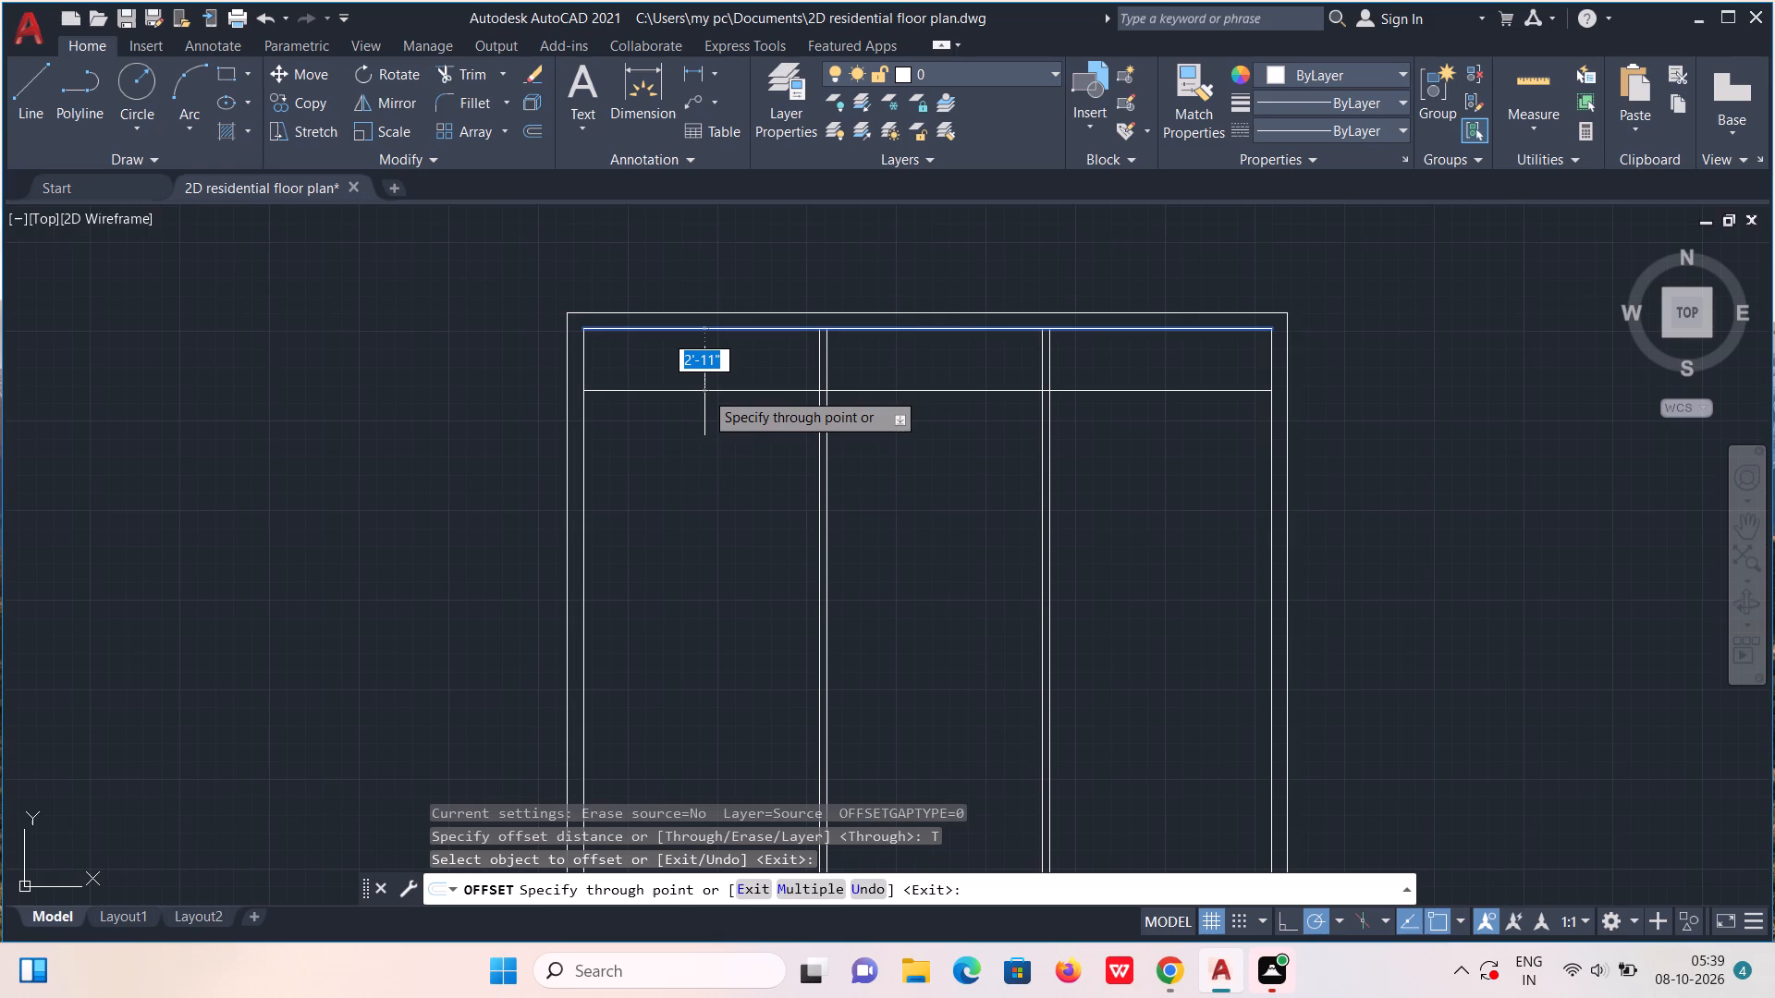
pyautogui.press('1')
pyautogui.write("4'")
pyautogui.write('6"')
pyautogui.press('Return')
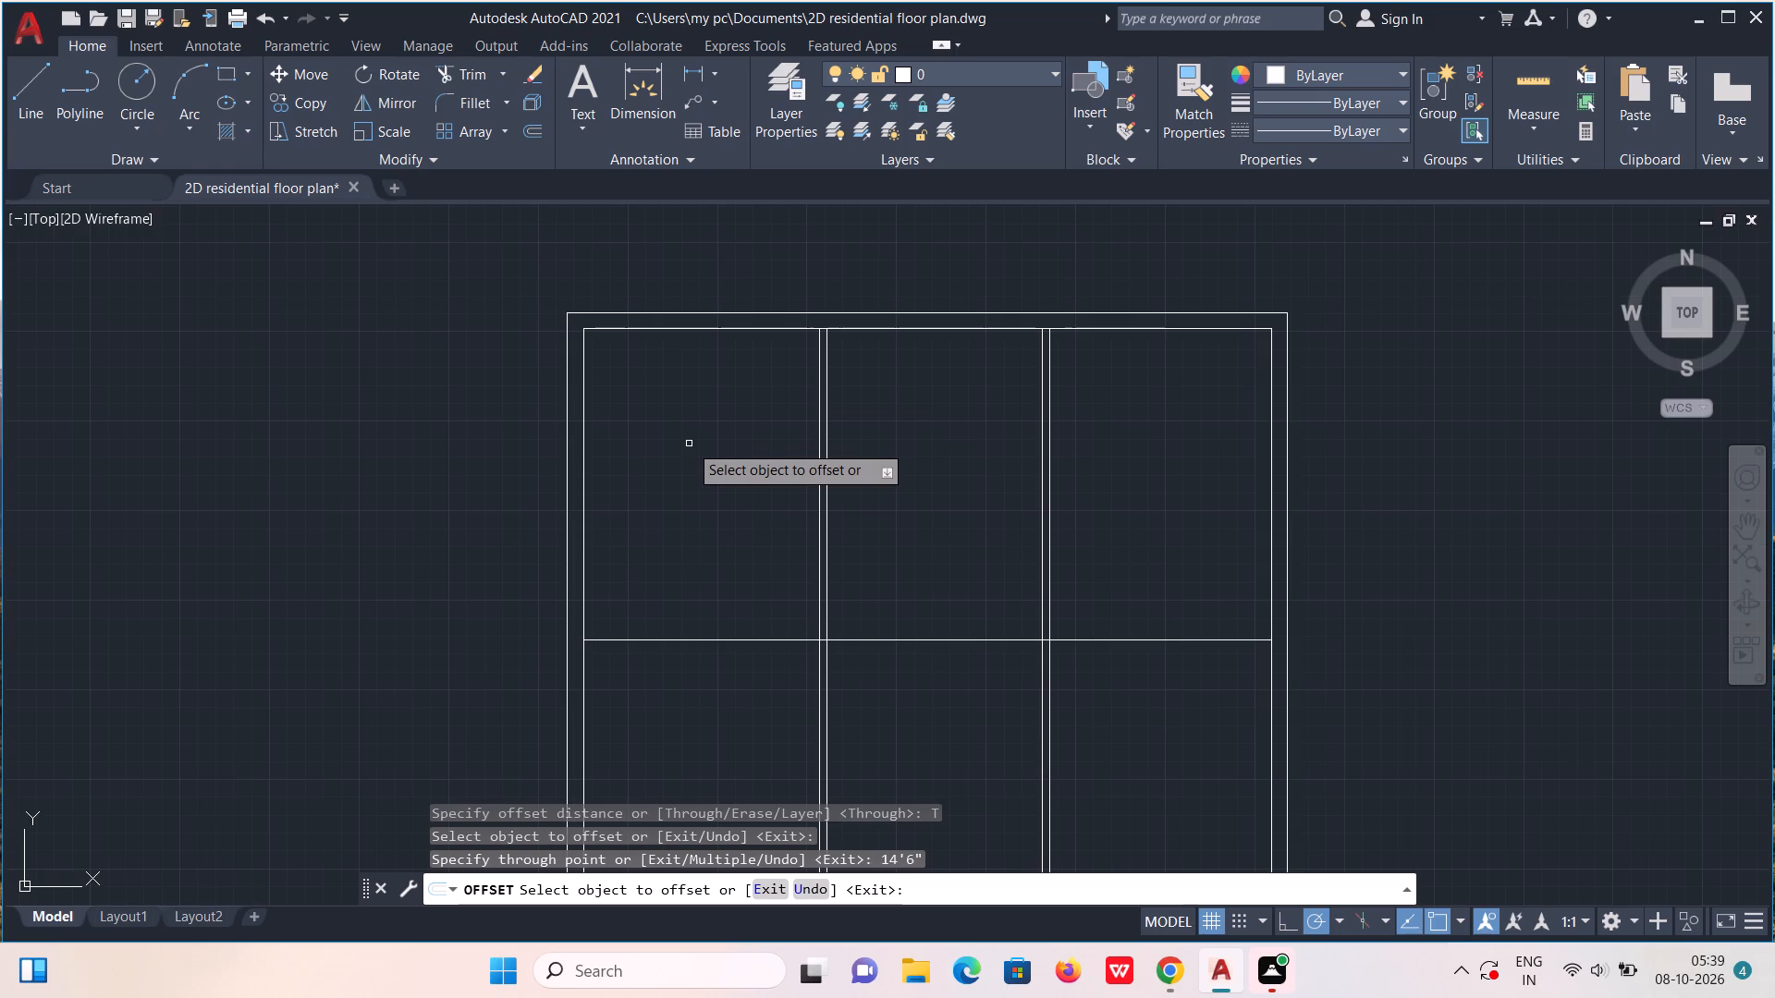
pyautogui.scroll(-3, 736, 509)
pyautogui.scroll(5, 724, 566)
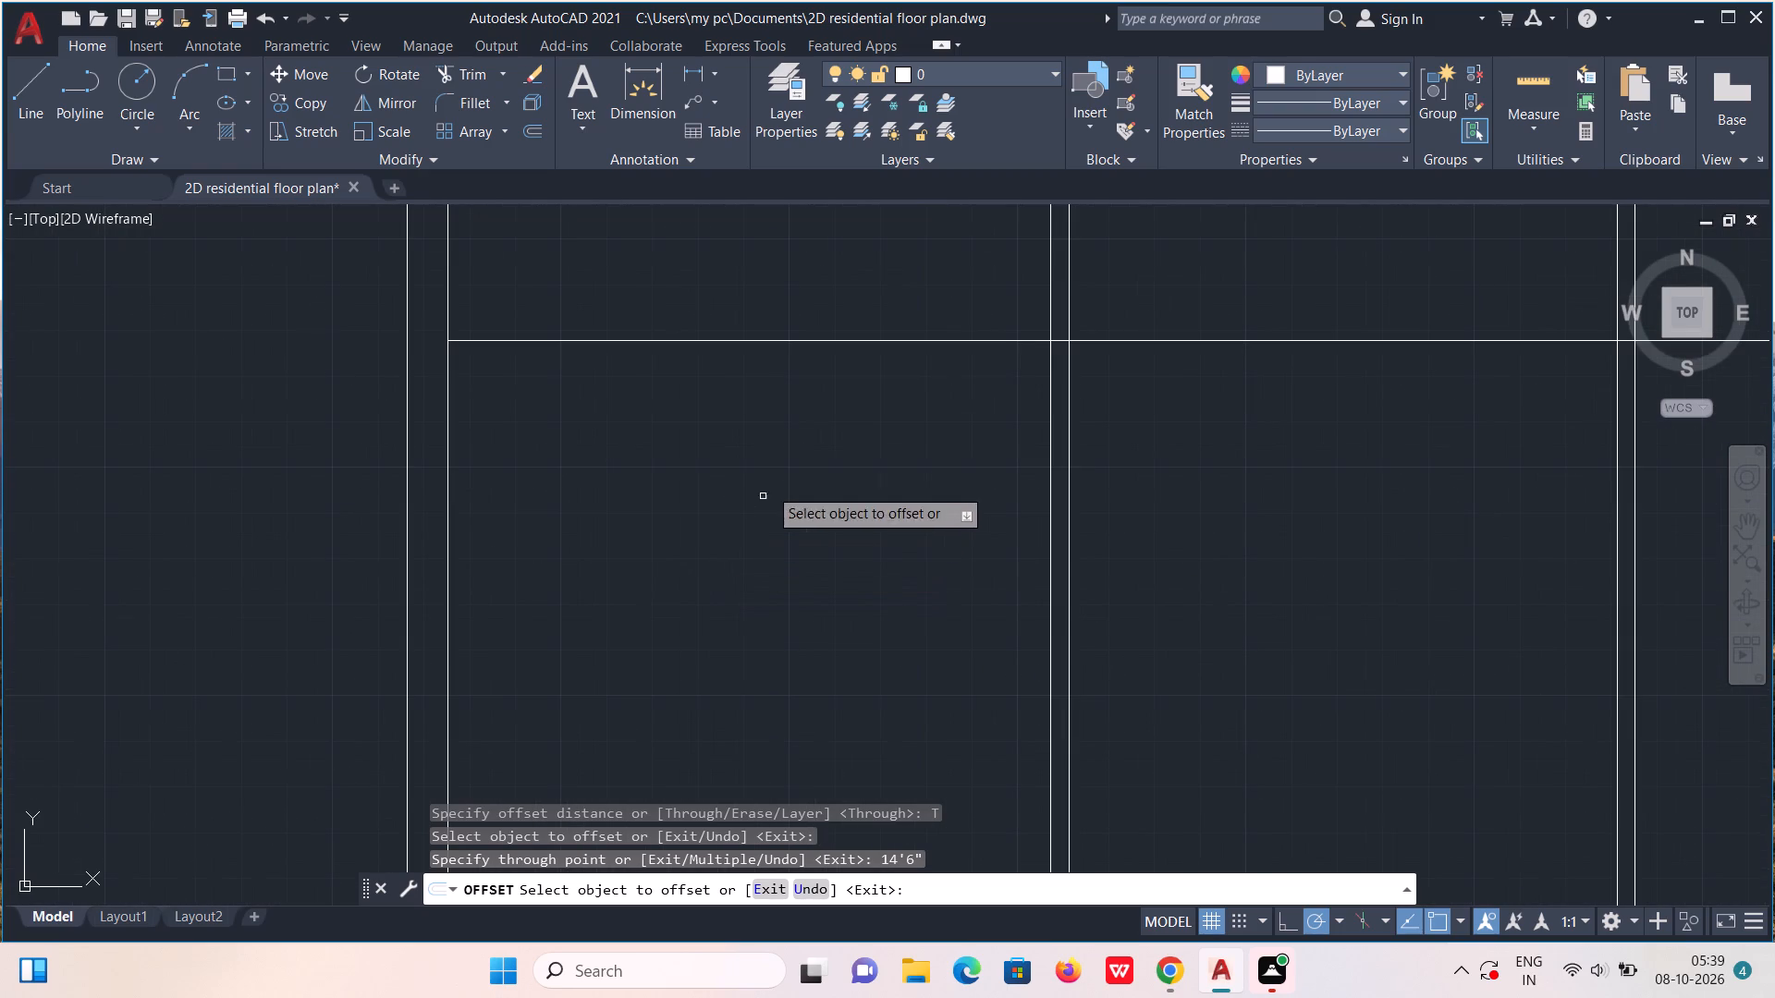
pyautogui.click(828, 347)
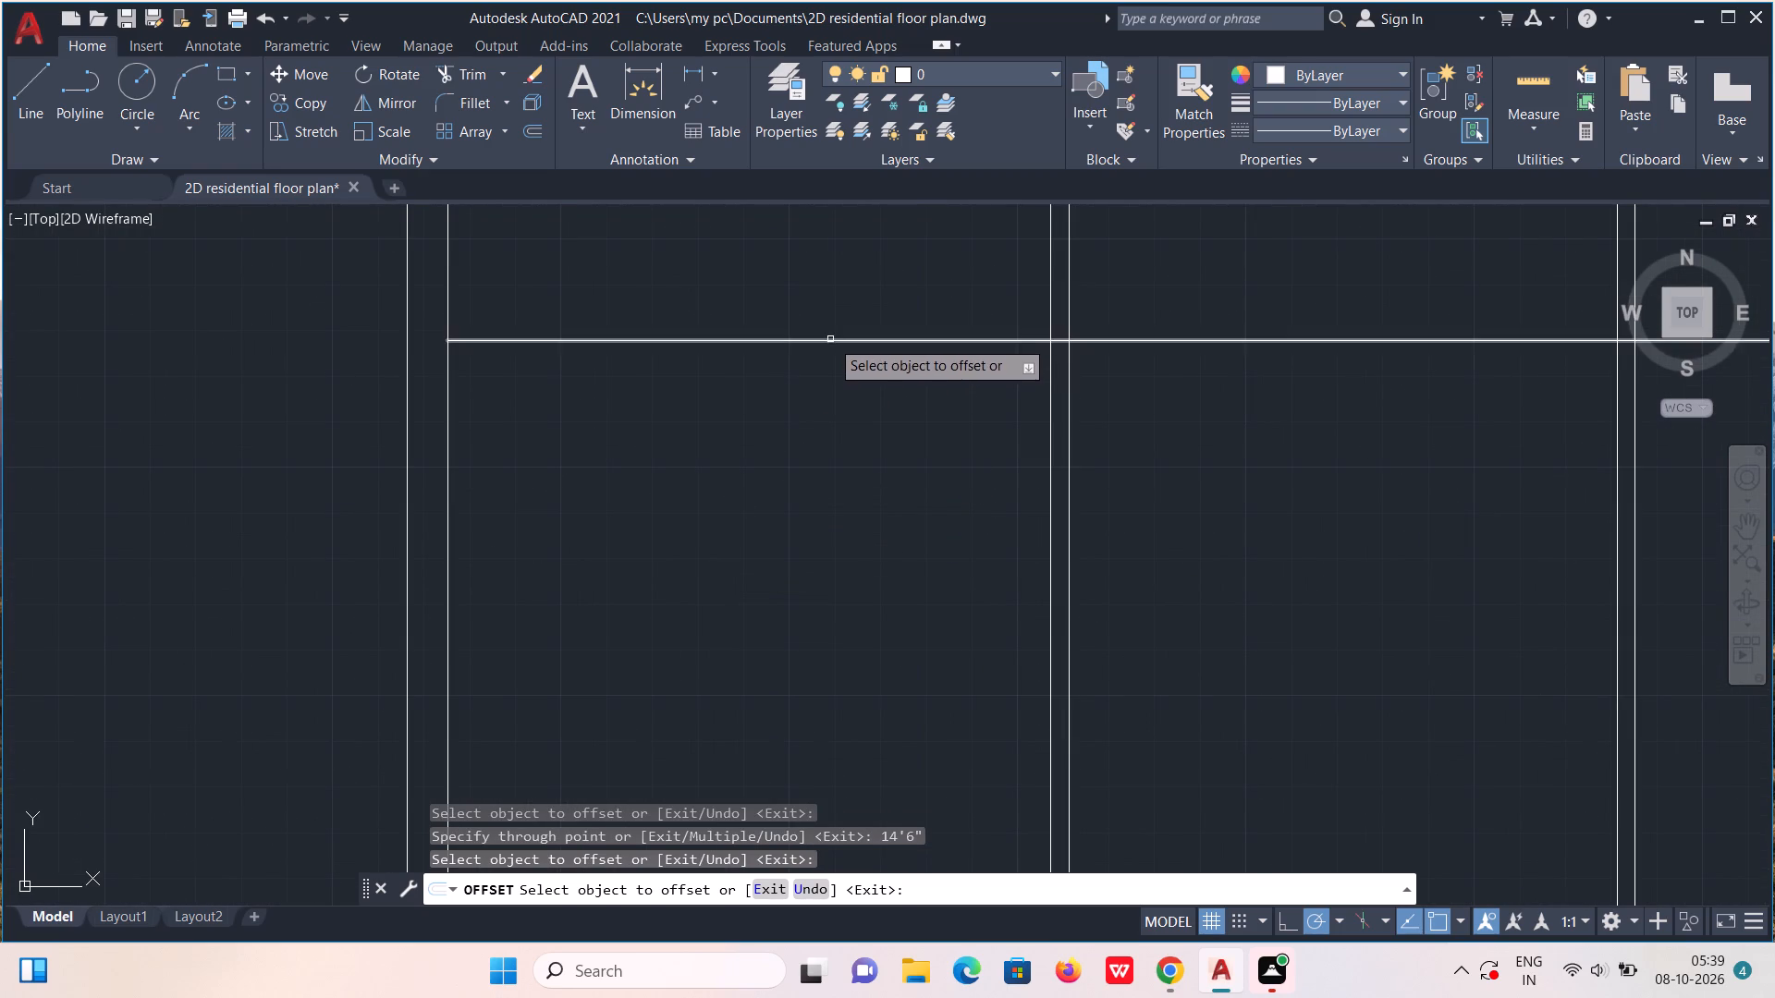
pyautogui.click(830, 338)
pyautogui.press('4')
pyautogui.hotkey('shift', '"')
pyautogui.press('Return')
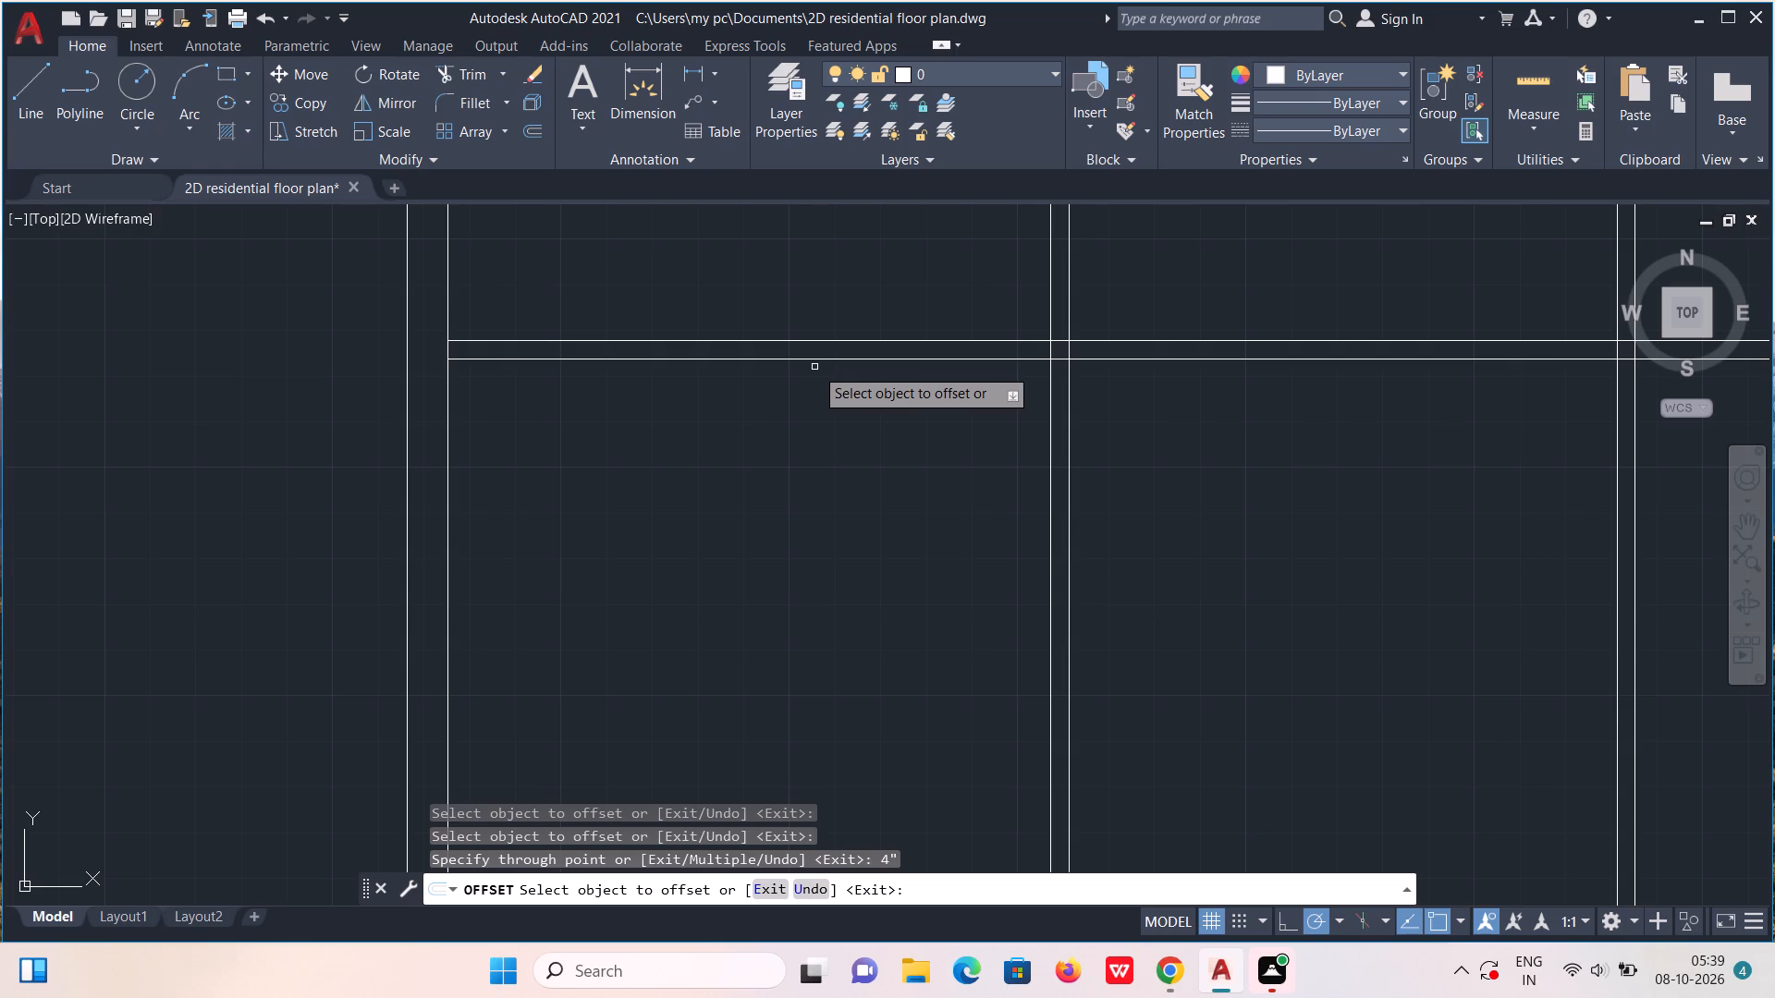
# Offset the first horizontal partition's lower line 7' downward and offset the new line 4", forming the second horizontal partition.
pyautogui.click(643, 358)
pyautogui.write("7'")
pyautogui.press('Return')
pyautogui.scroll(-4, 659, 443)
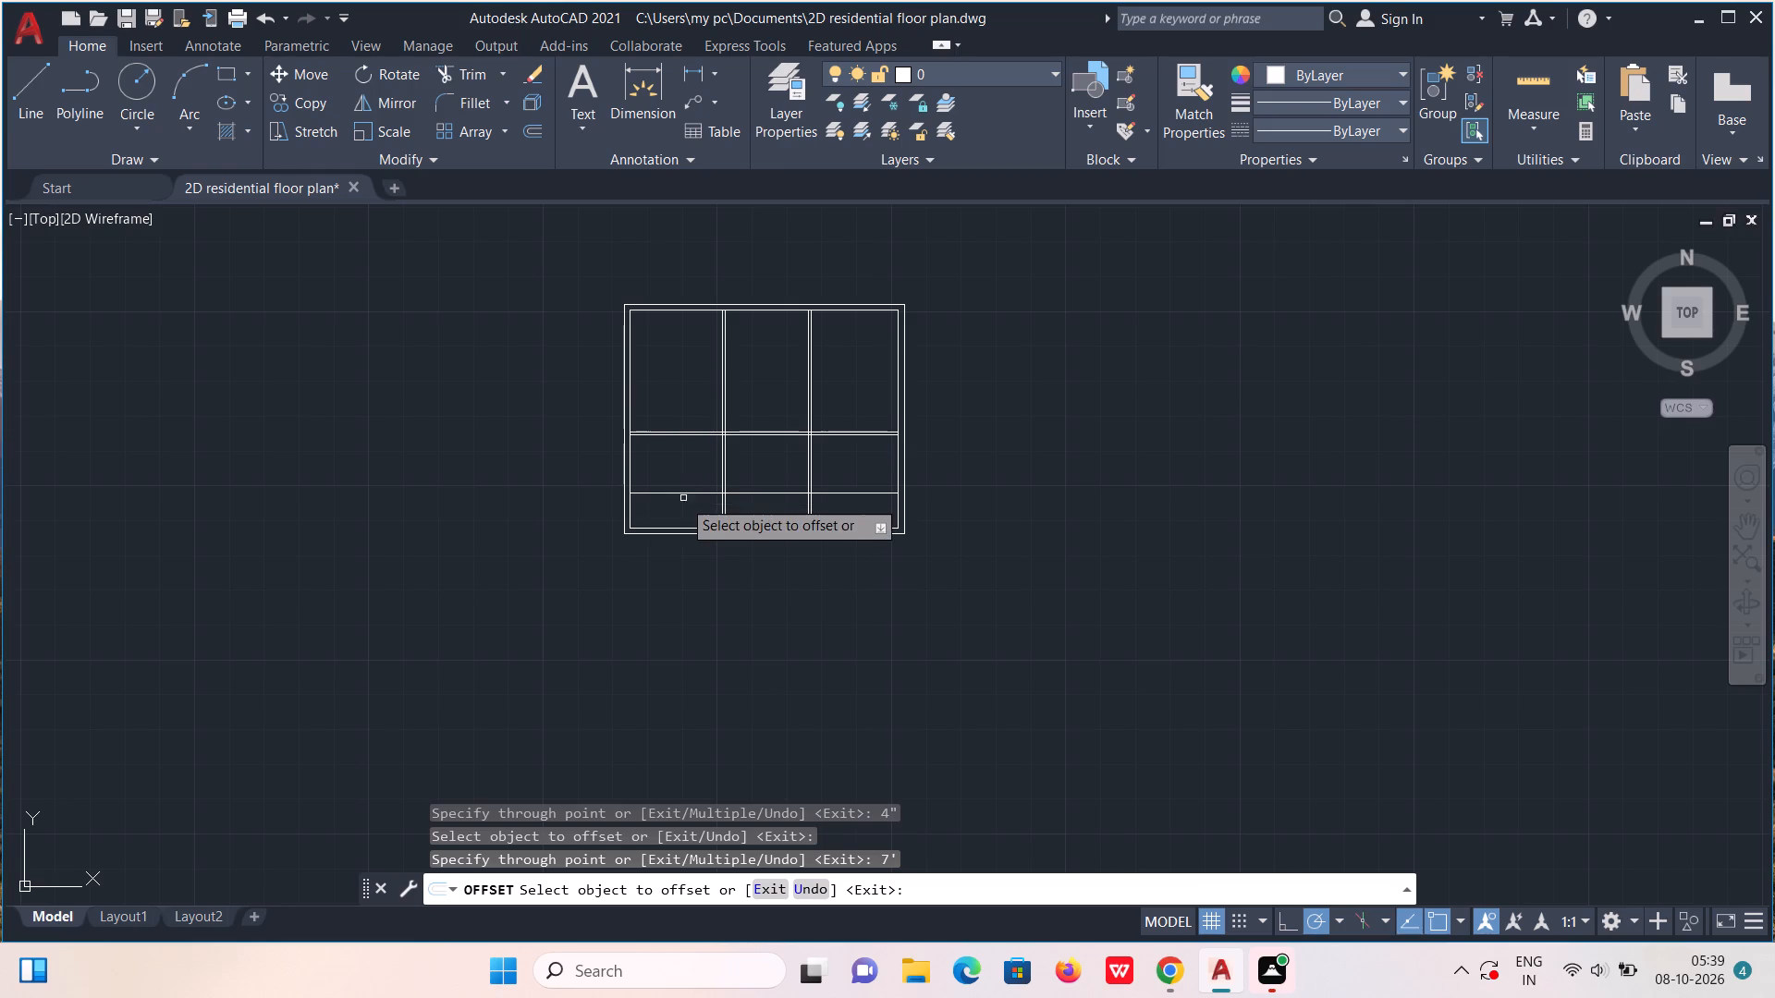
pyautogui.scroll(4, 682, 493)
pyautogui.click(678, 491)
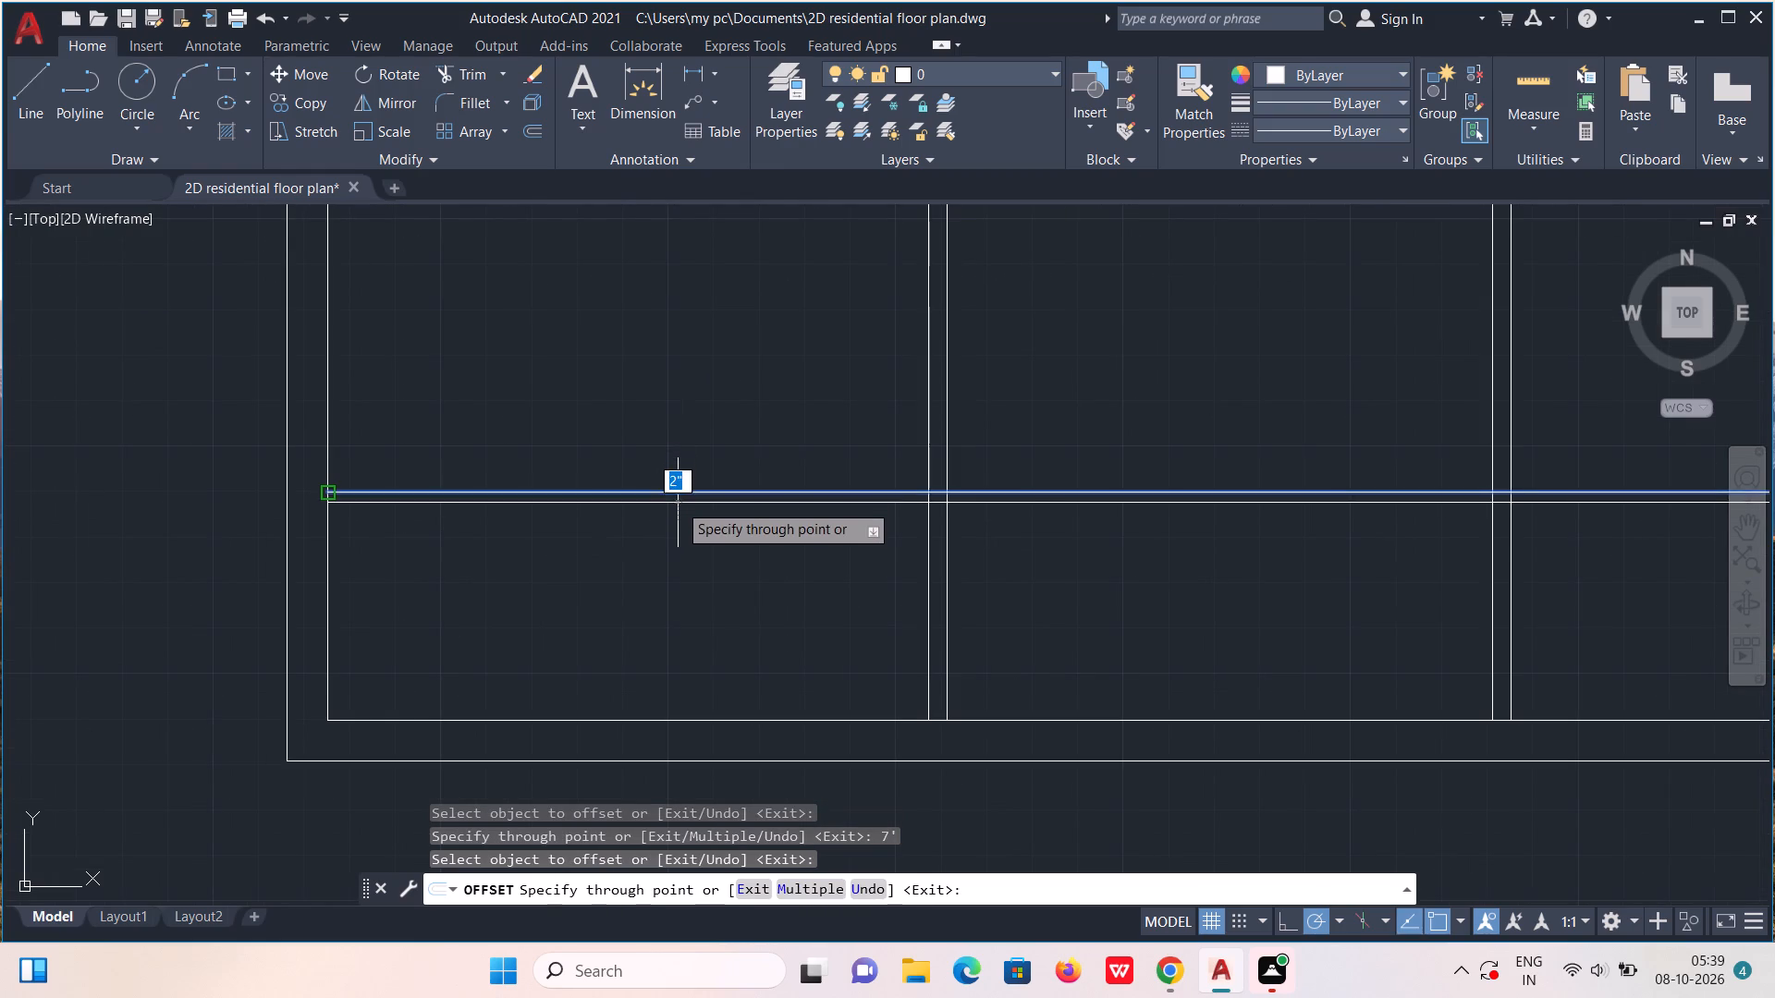
pyautogui.press('4')
pyautogui.hotkey('shift', '"')
pyautogui.press('Return')
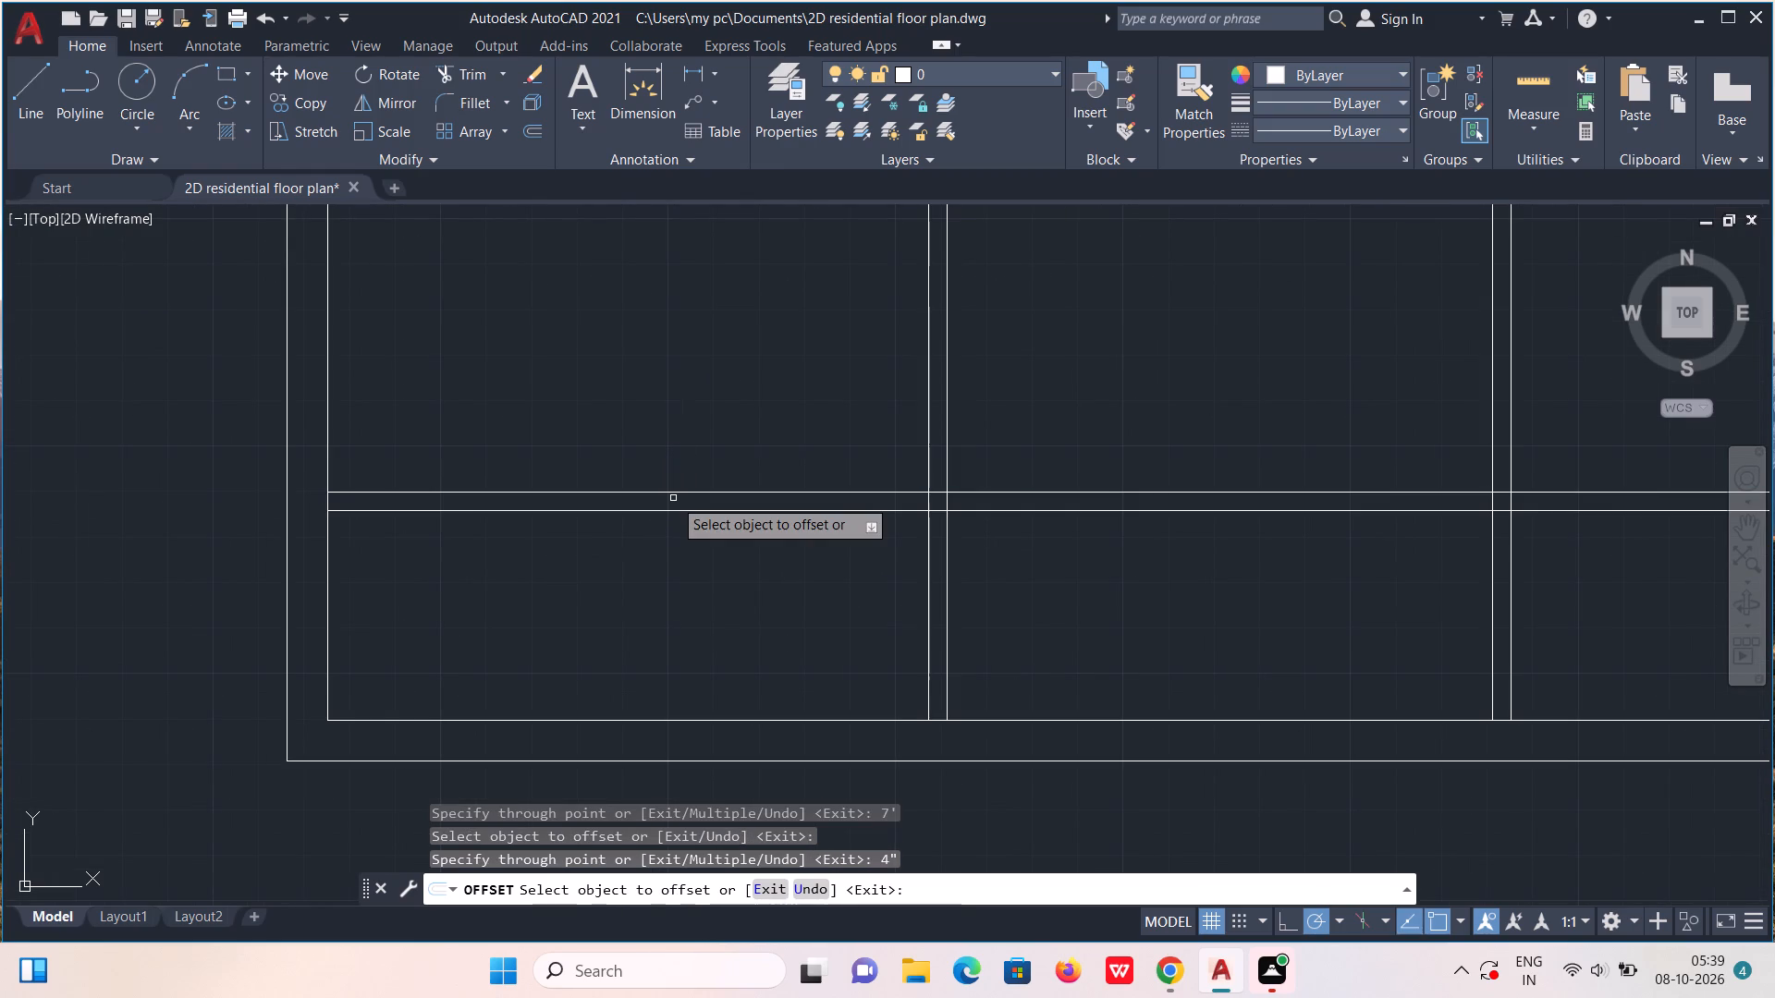
# Measure the space between the second horizontal partition and the bottom wall with the quick measure tool.
pyautogui.click(1544, 80)
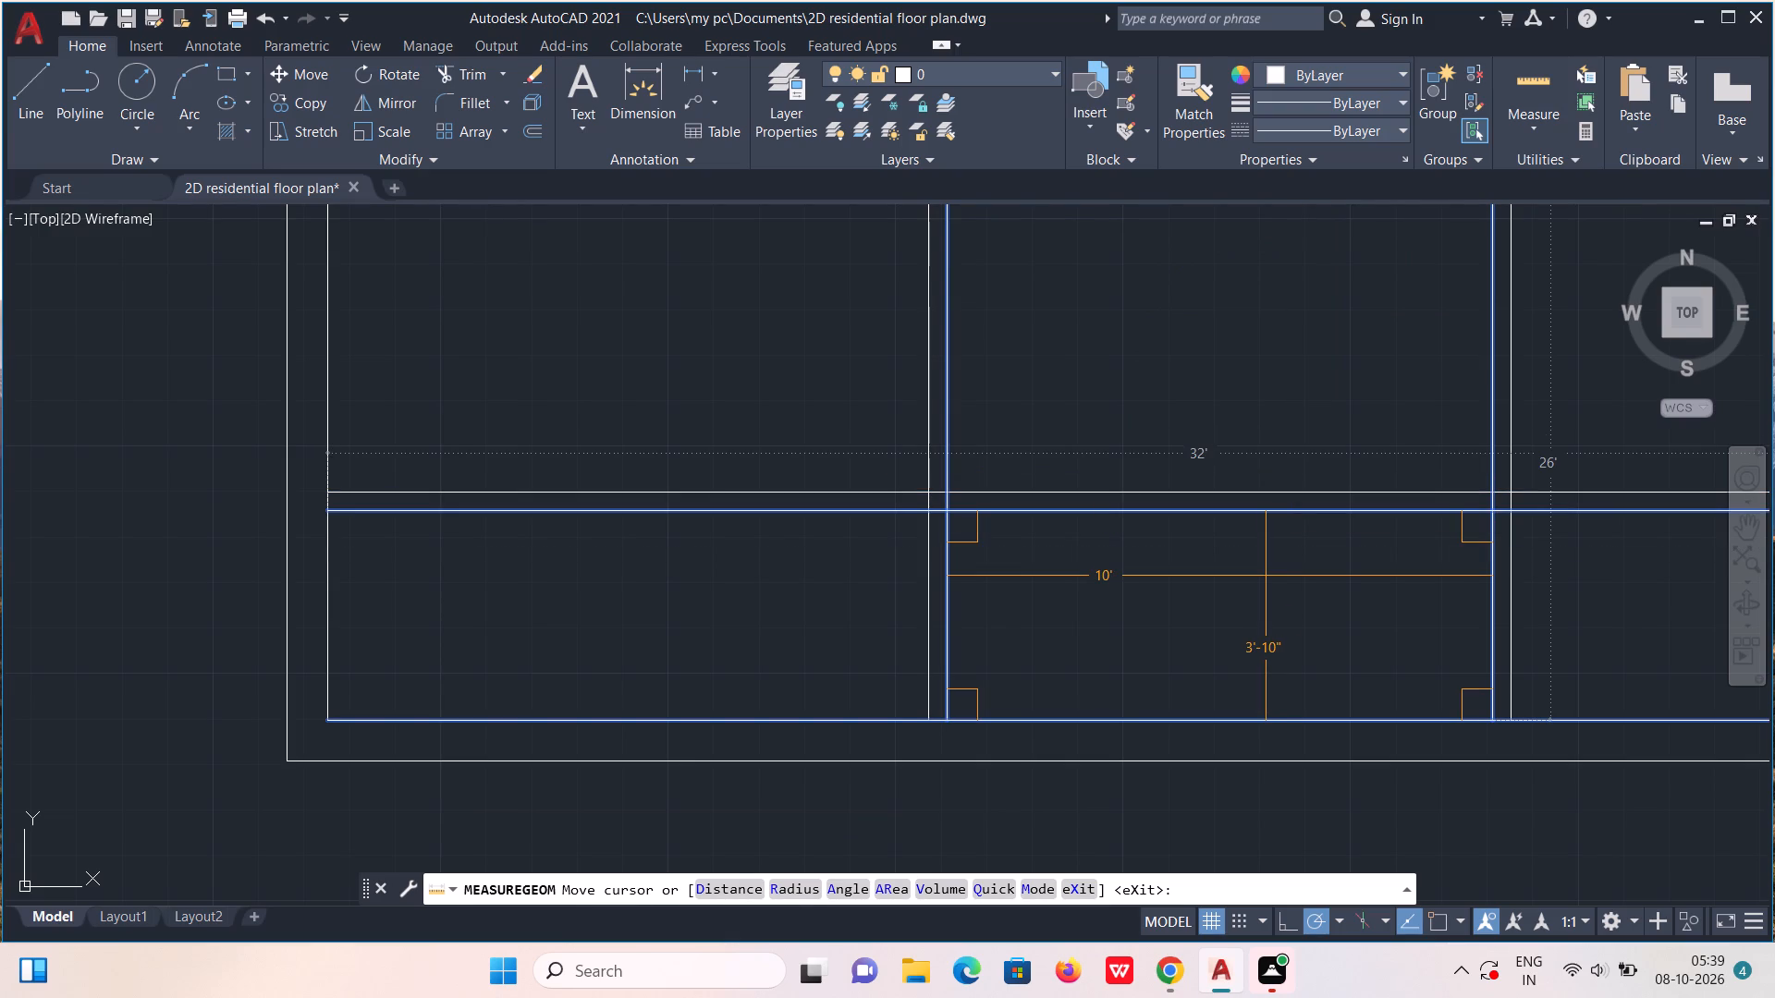
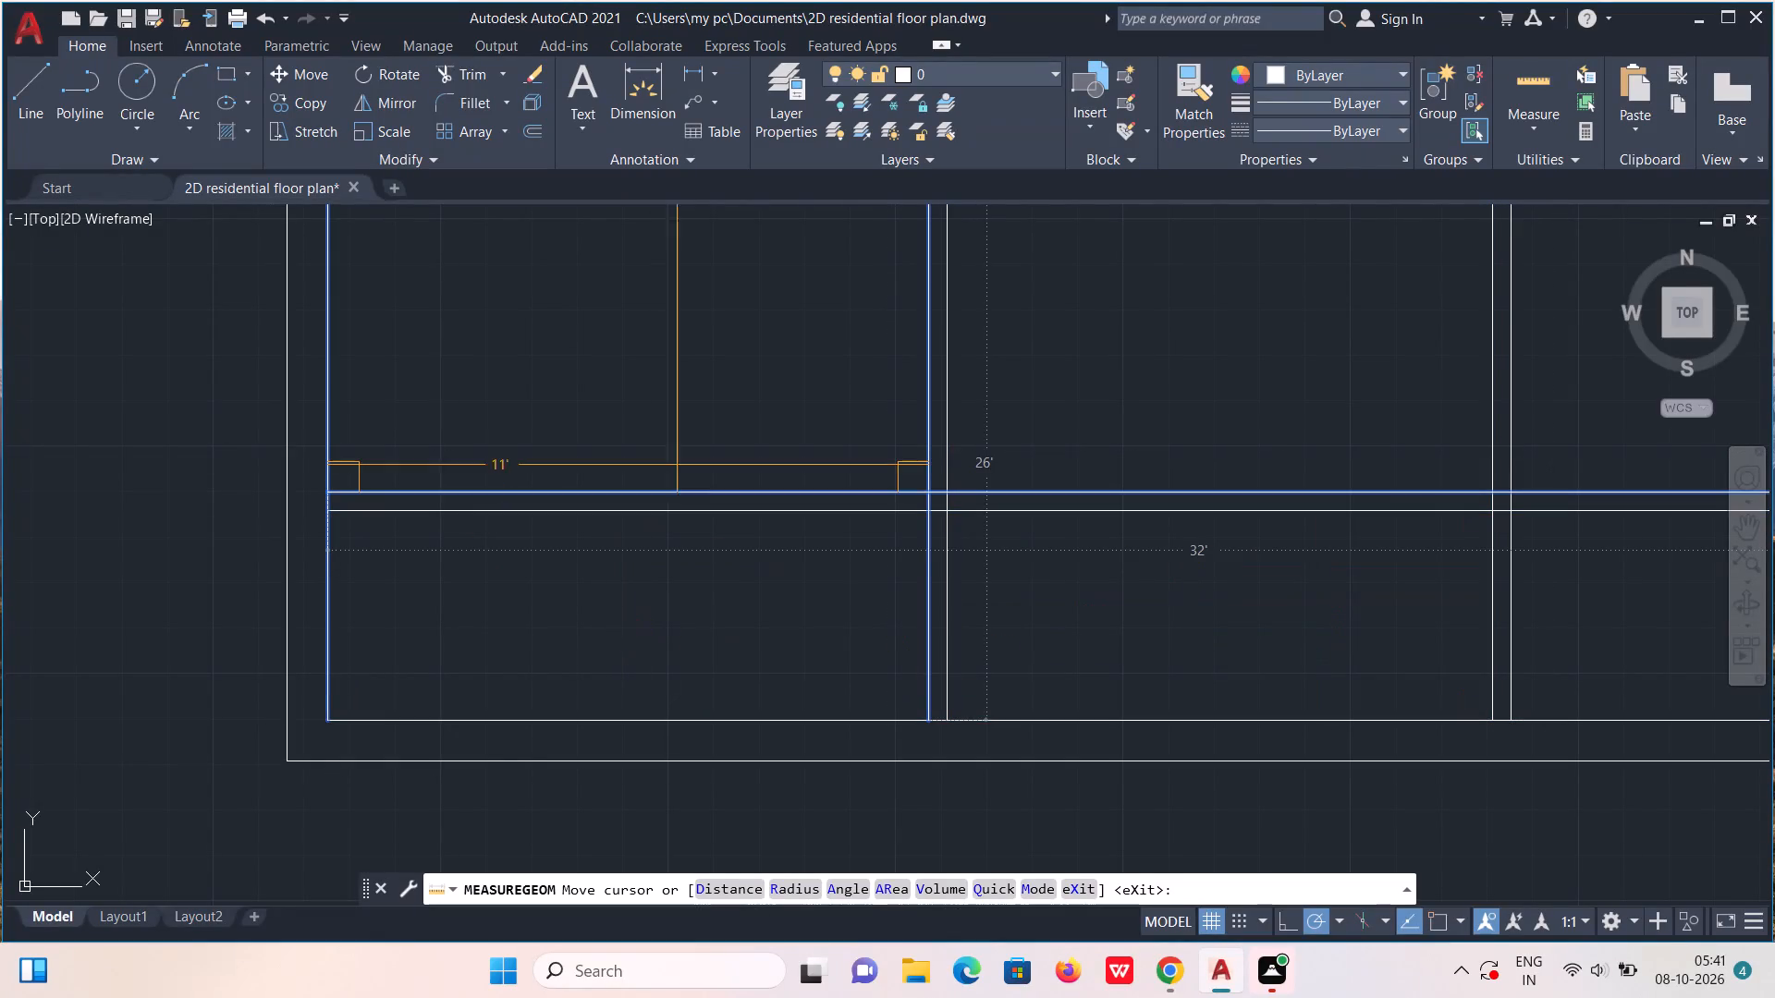
# Measure the clear heights of the two lower rooms in the first column with the quick measure tool.
pyautogui.scroll(-4, 717, 341)
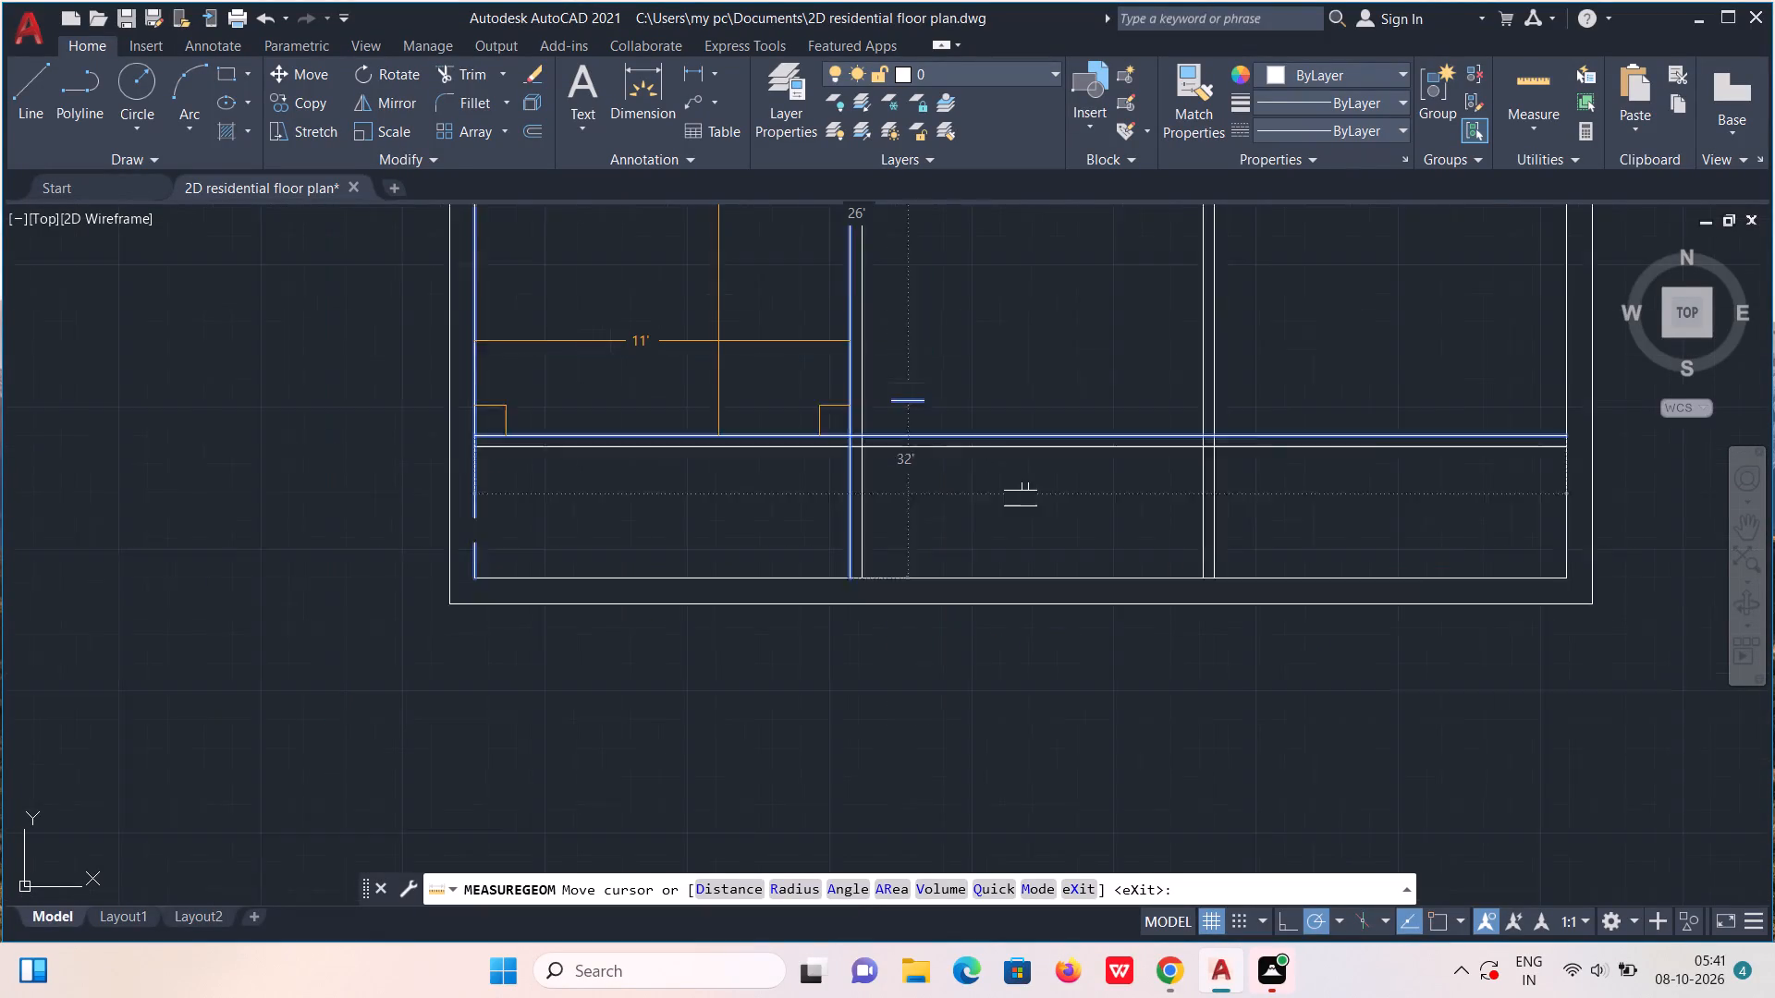
pyautogui.scroll(1, 718, 343)
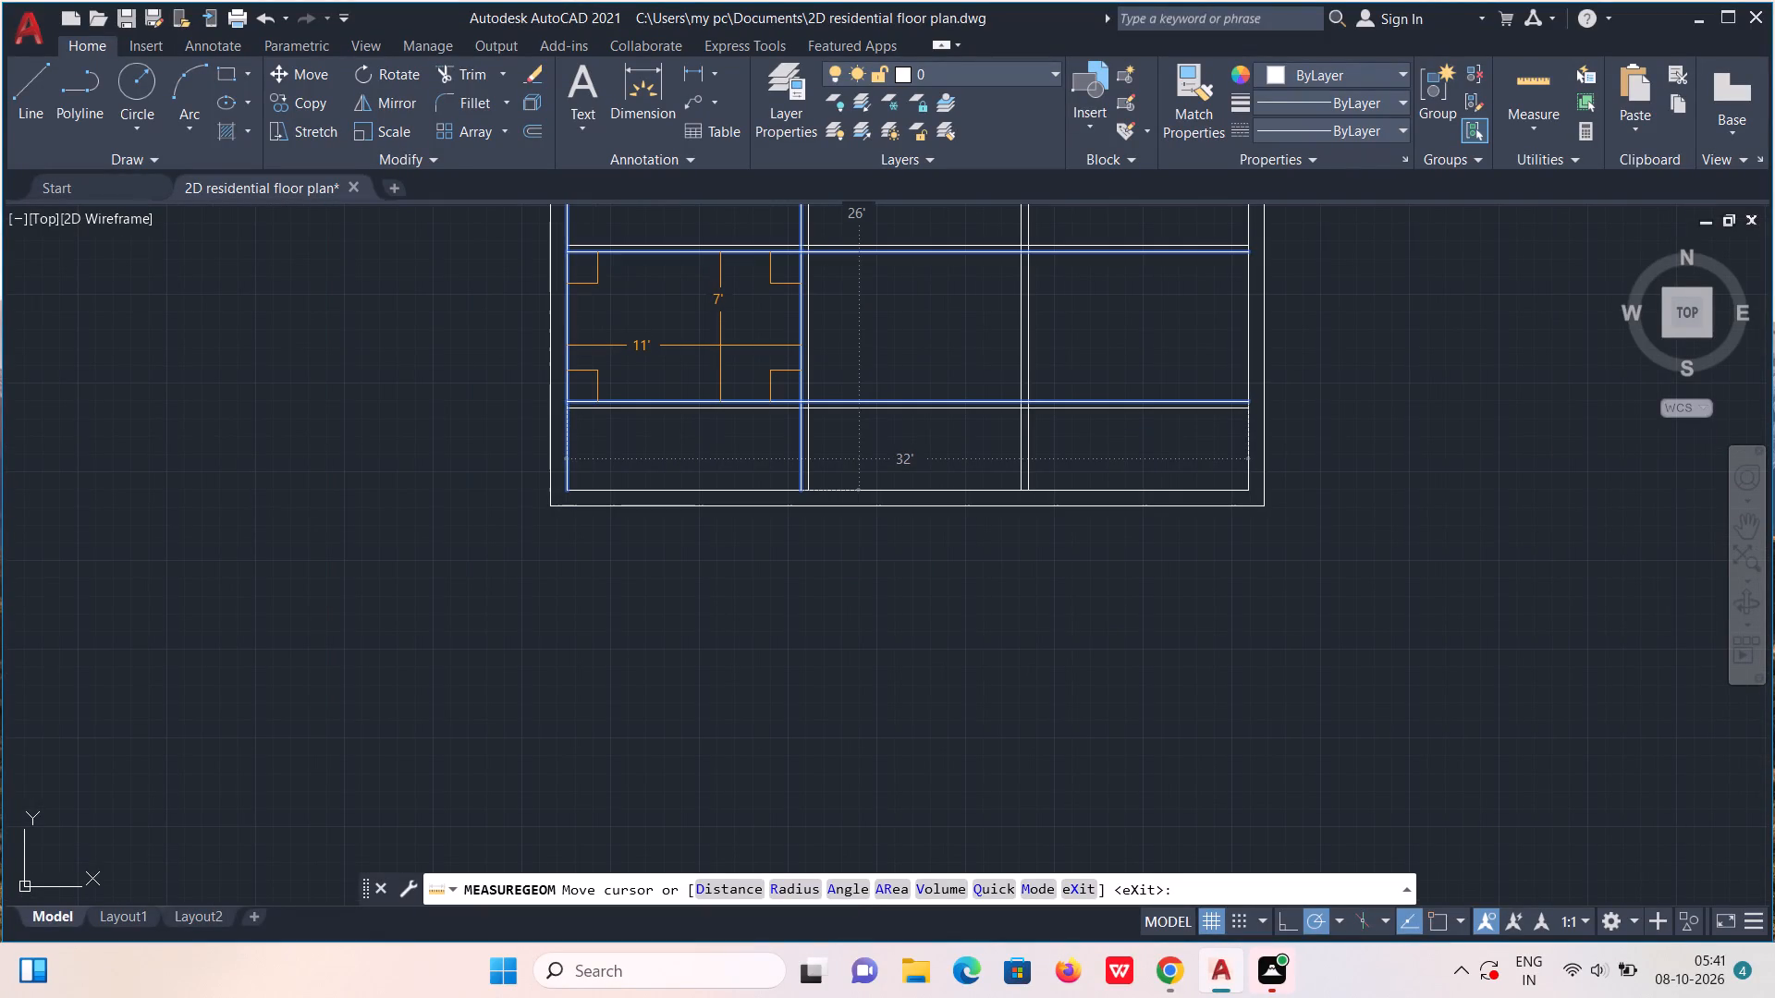
pyautogui.moveTo(719, 345); pyautogui.dragTo(742, 532, button='middle')
pyautogui.scroll(1, 742, 532)
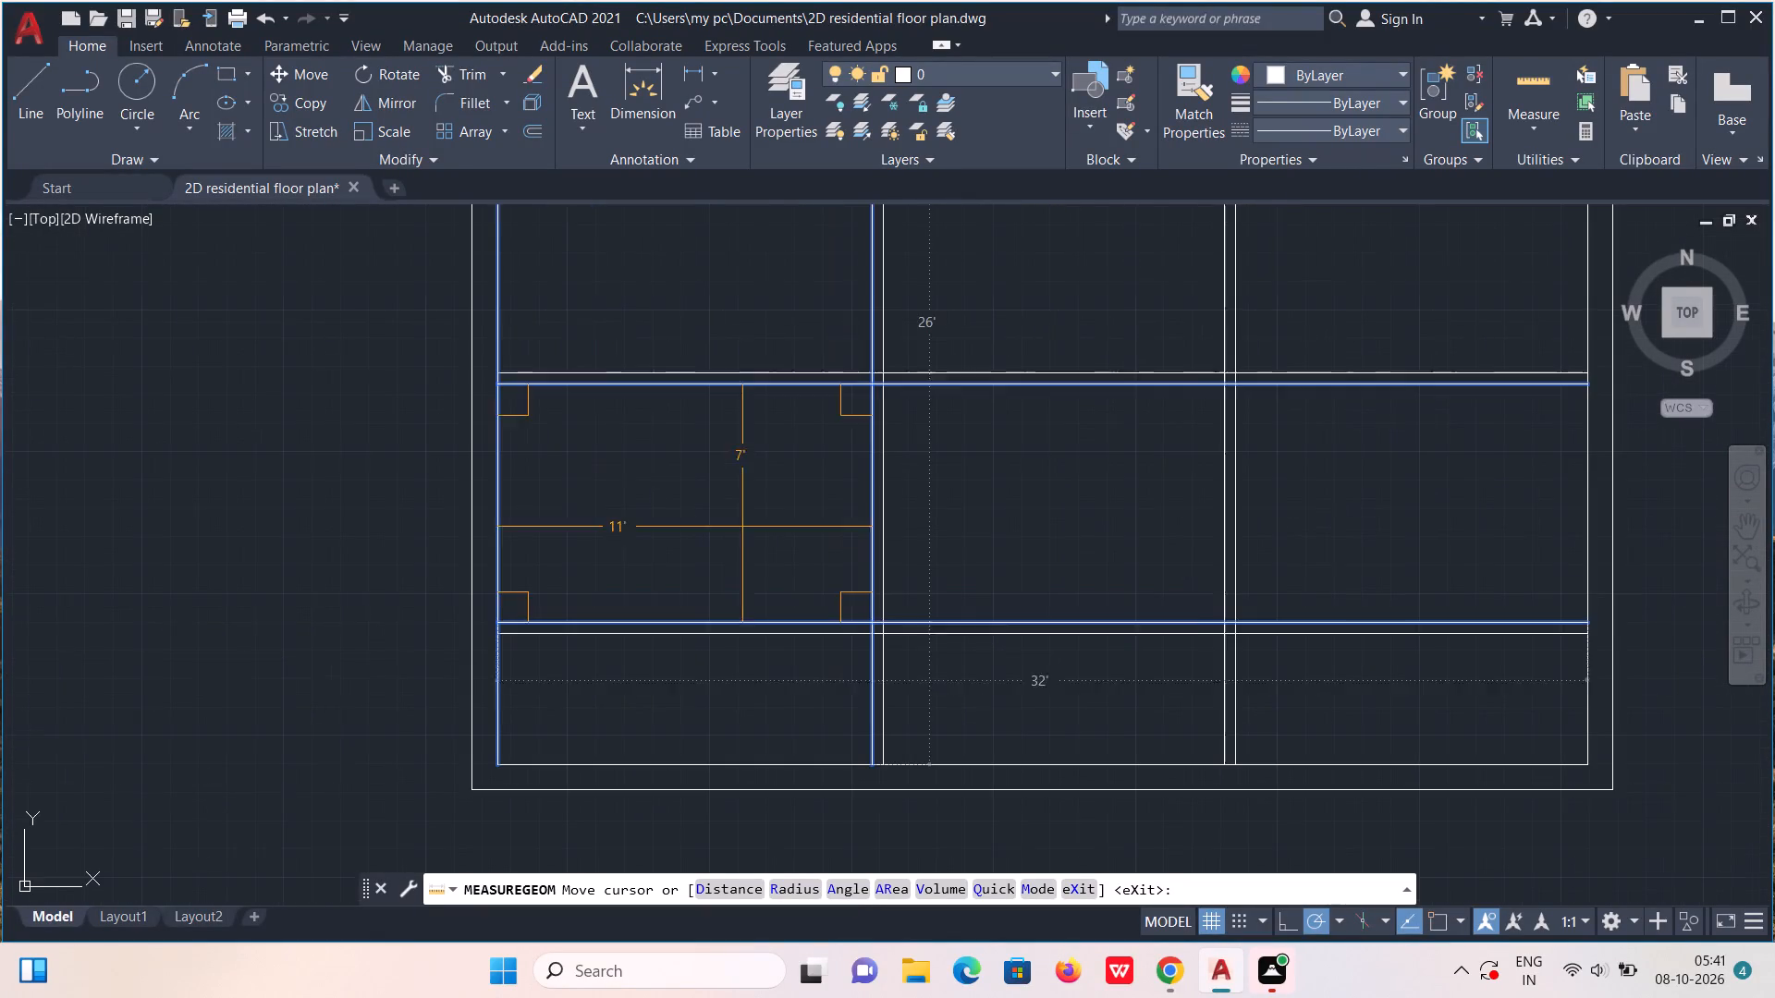
pyautogui.scroll(-1, 769, 266)
pyautogui.moveTo(769, 263); pyautogui.dragTo(783, 480, button='middle')
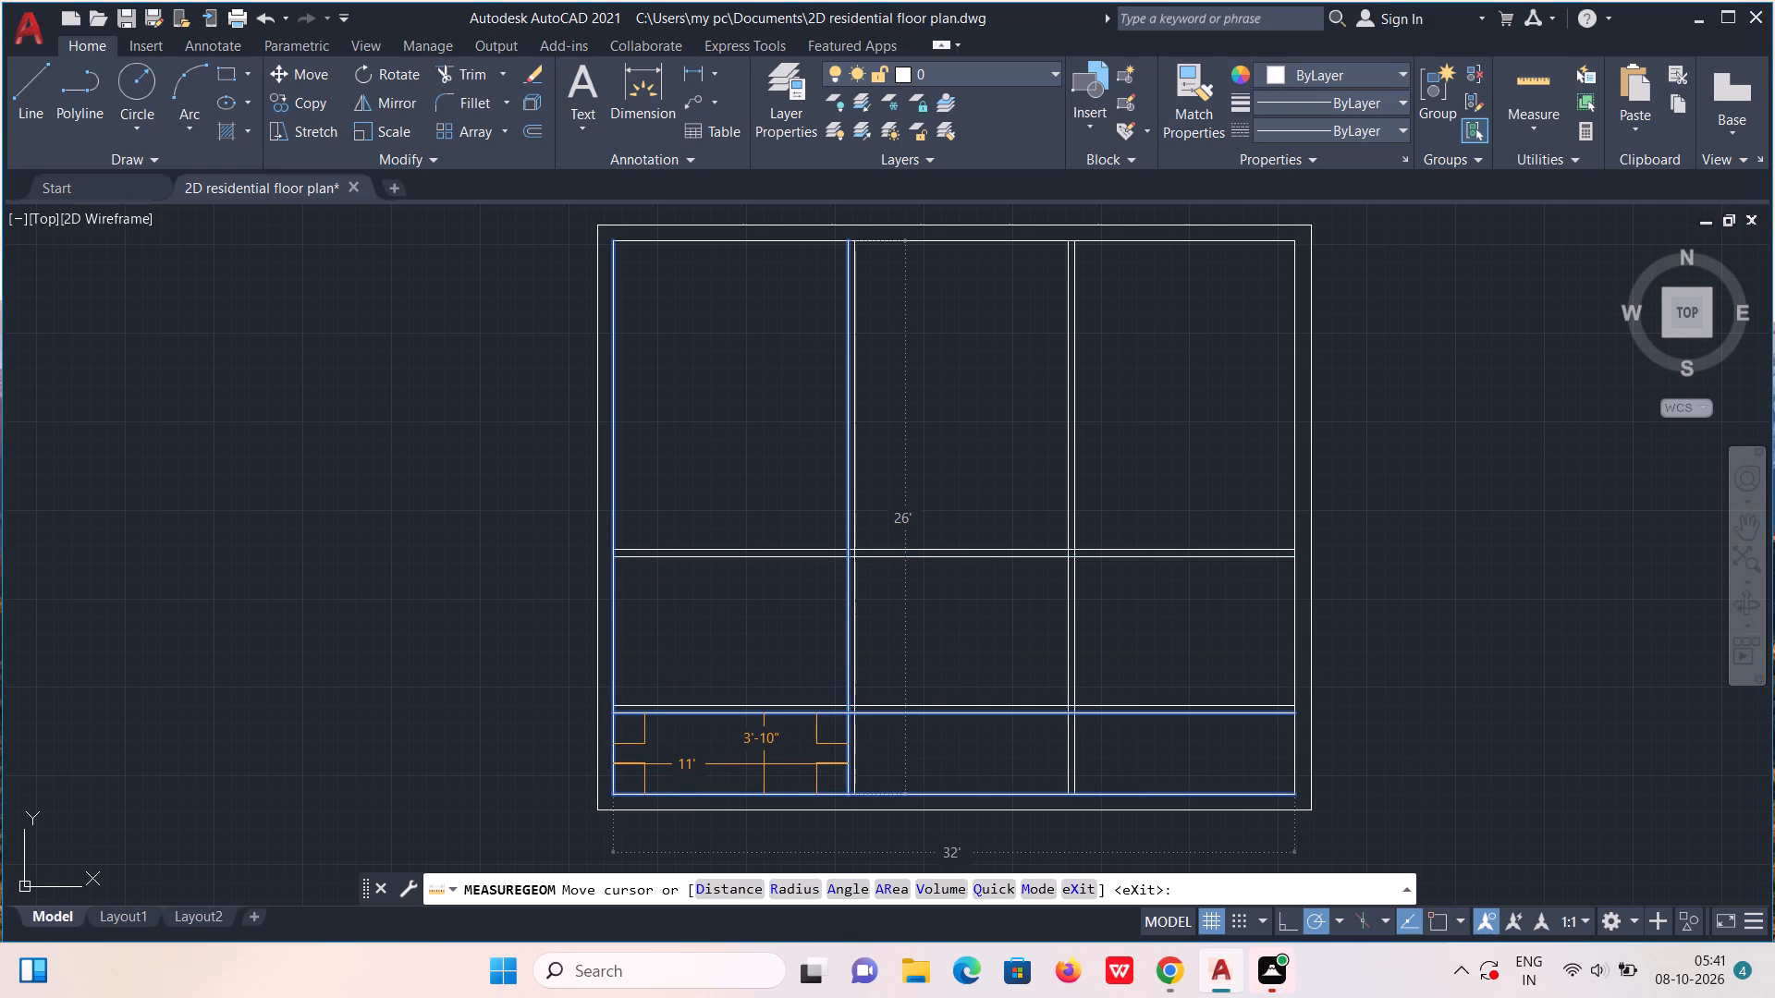
pyautogui.press('Escape')
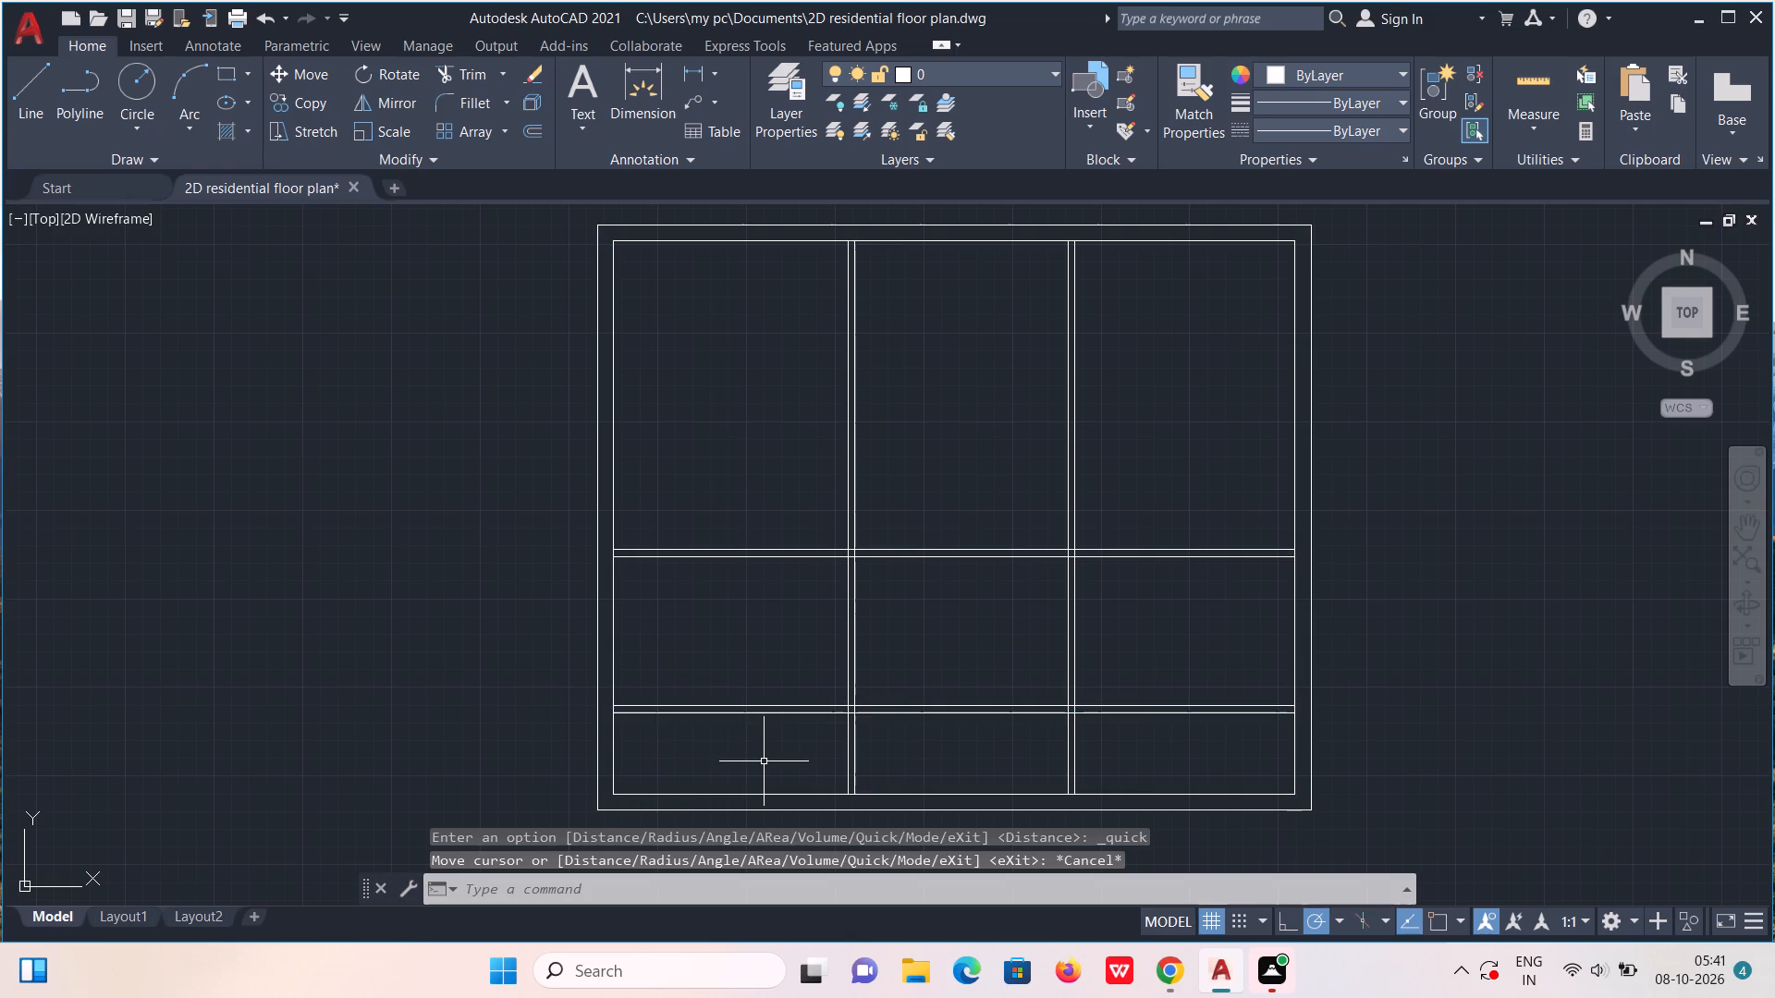
# Offset the outer bottom wall line 2'4" downward using the Through option.
pyautogui.scroll(1, 764, 760)
pyautogui.moveTo(765, 758); pyautogui.dragTo(849, 487, button='middle')
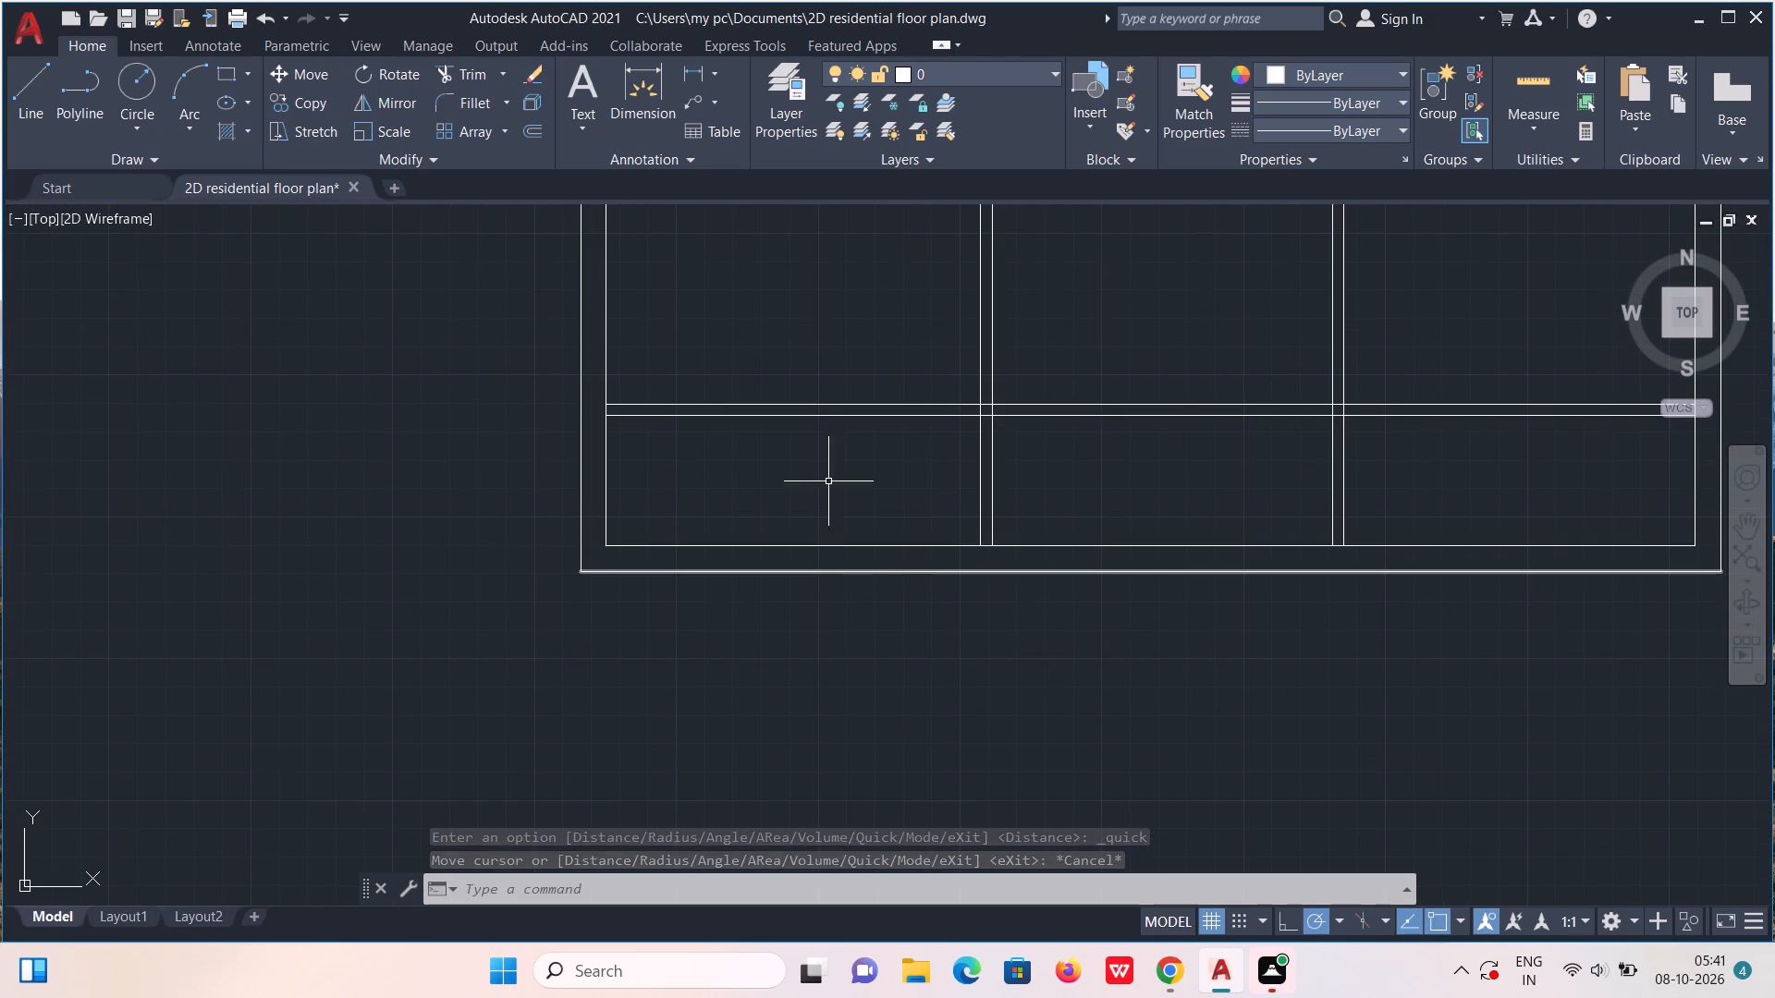
pyautogui.click(538, 128)
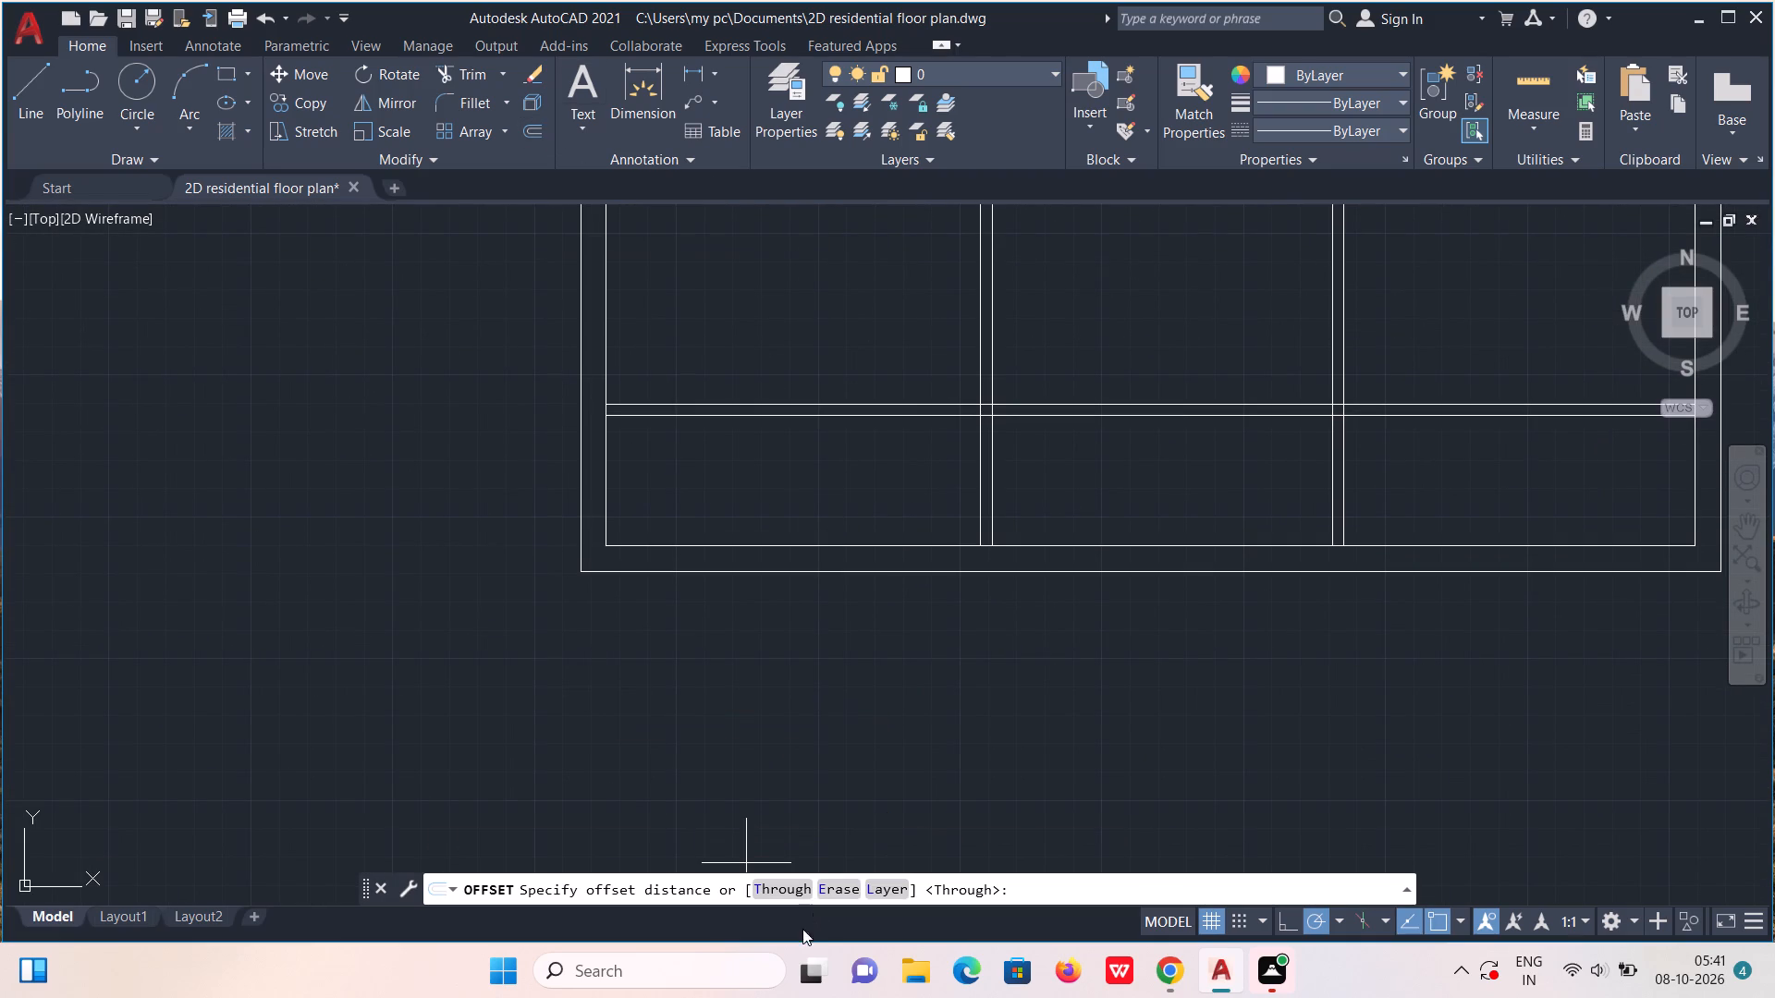
pyautogui.click(780, 879)
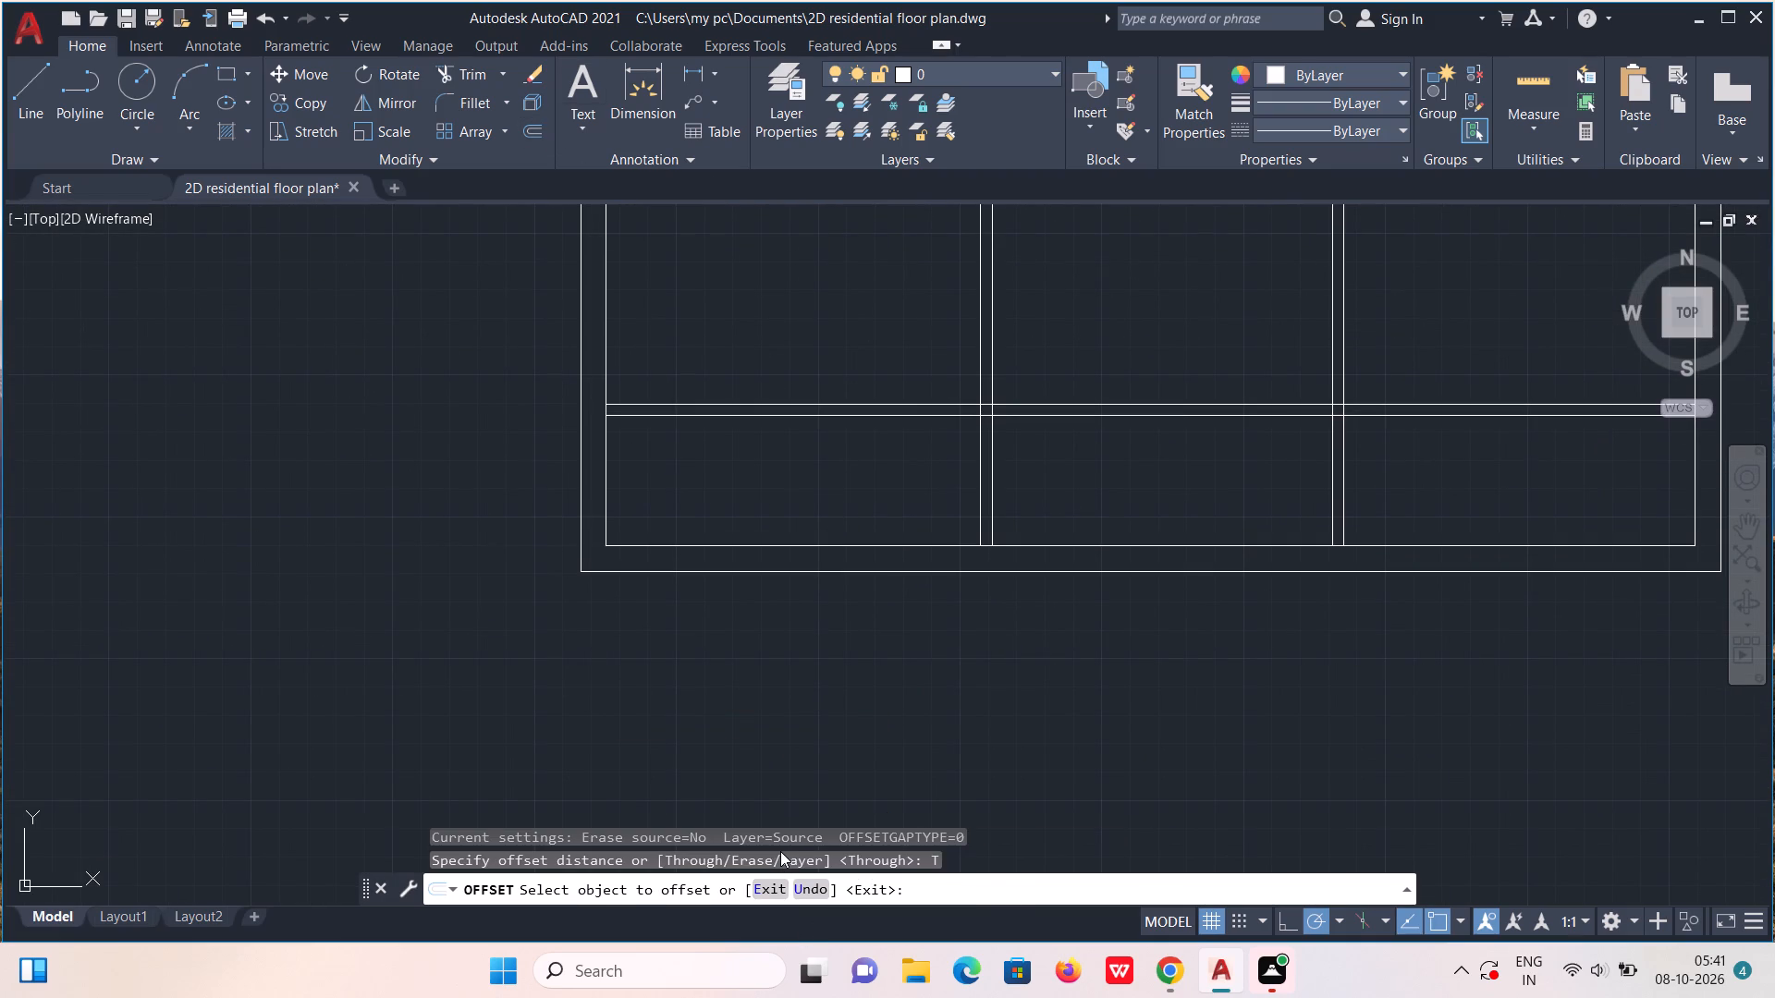
pyautogui.click(806, 574)
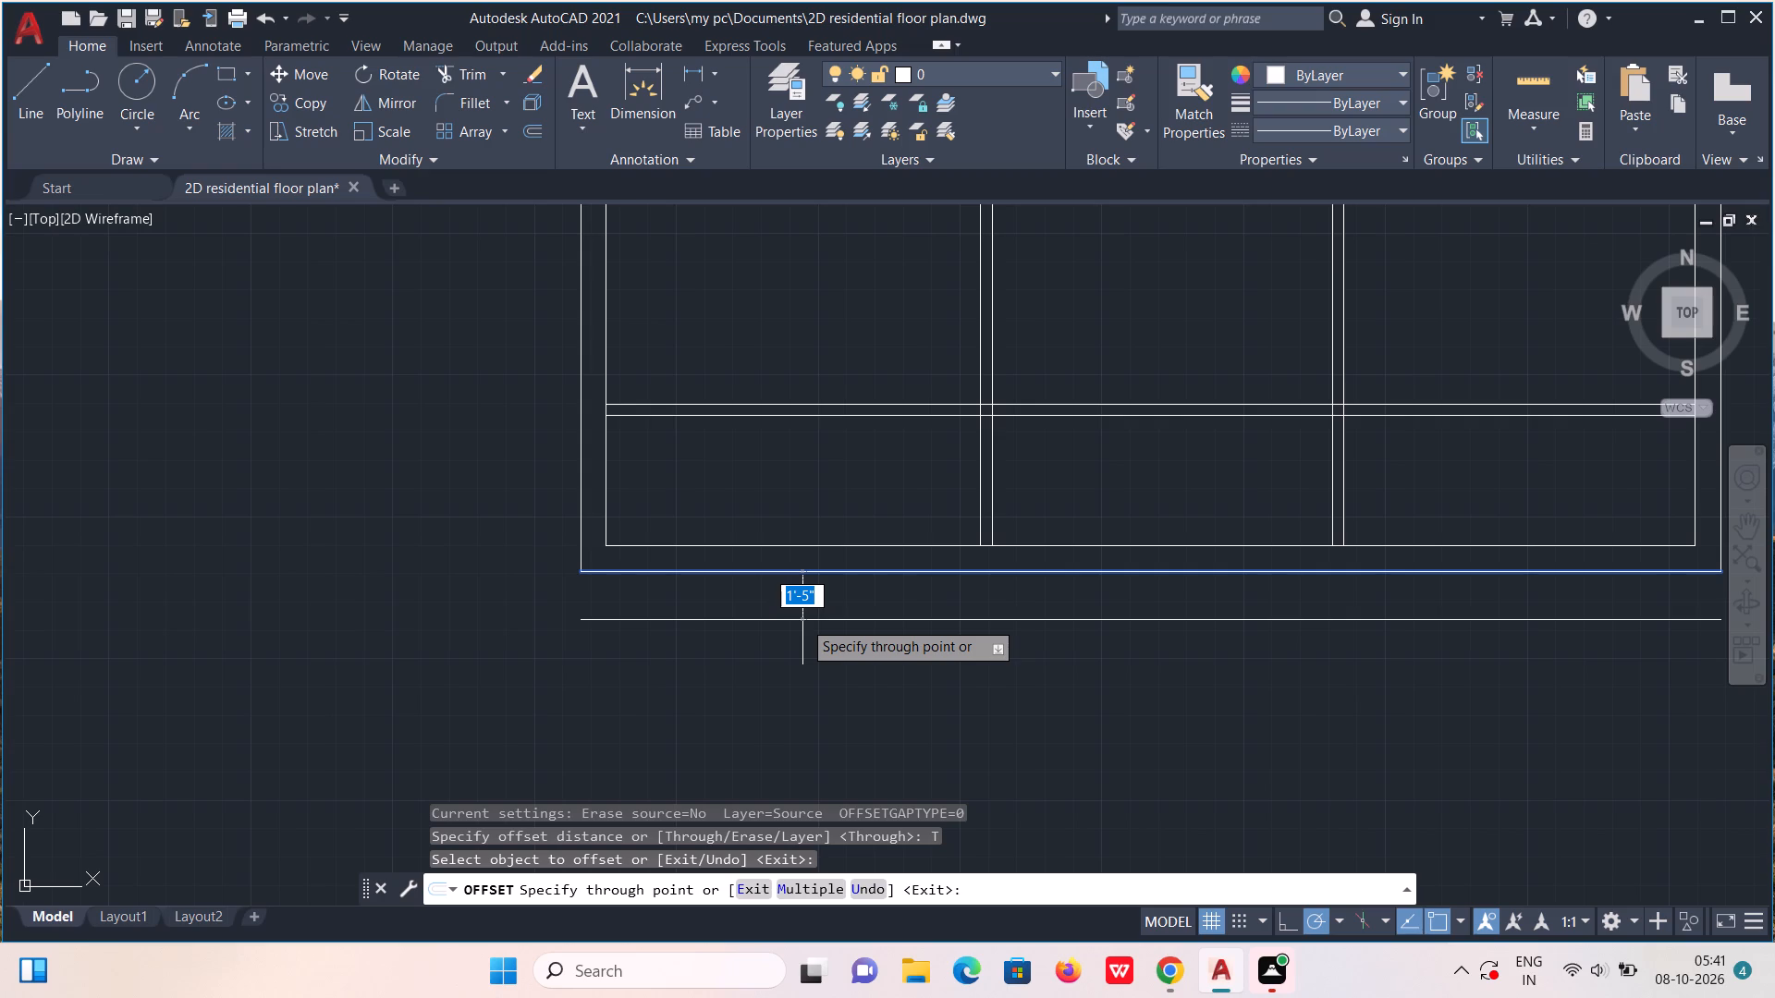
pyautogui.press('2')
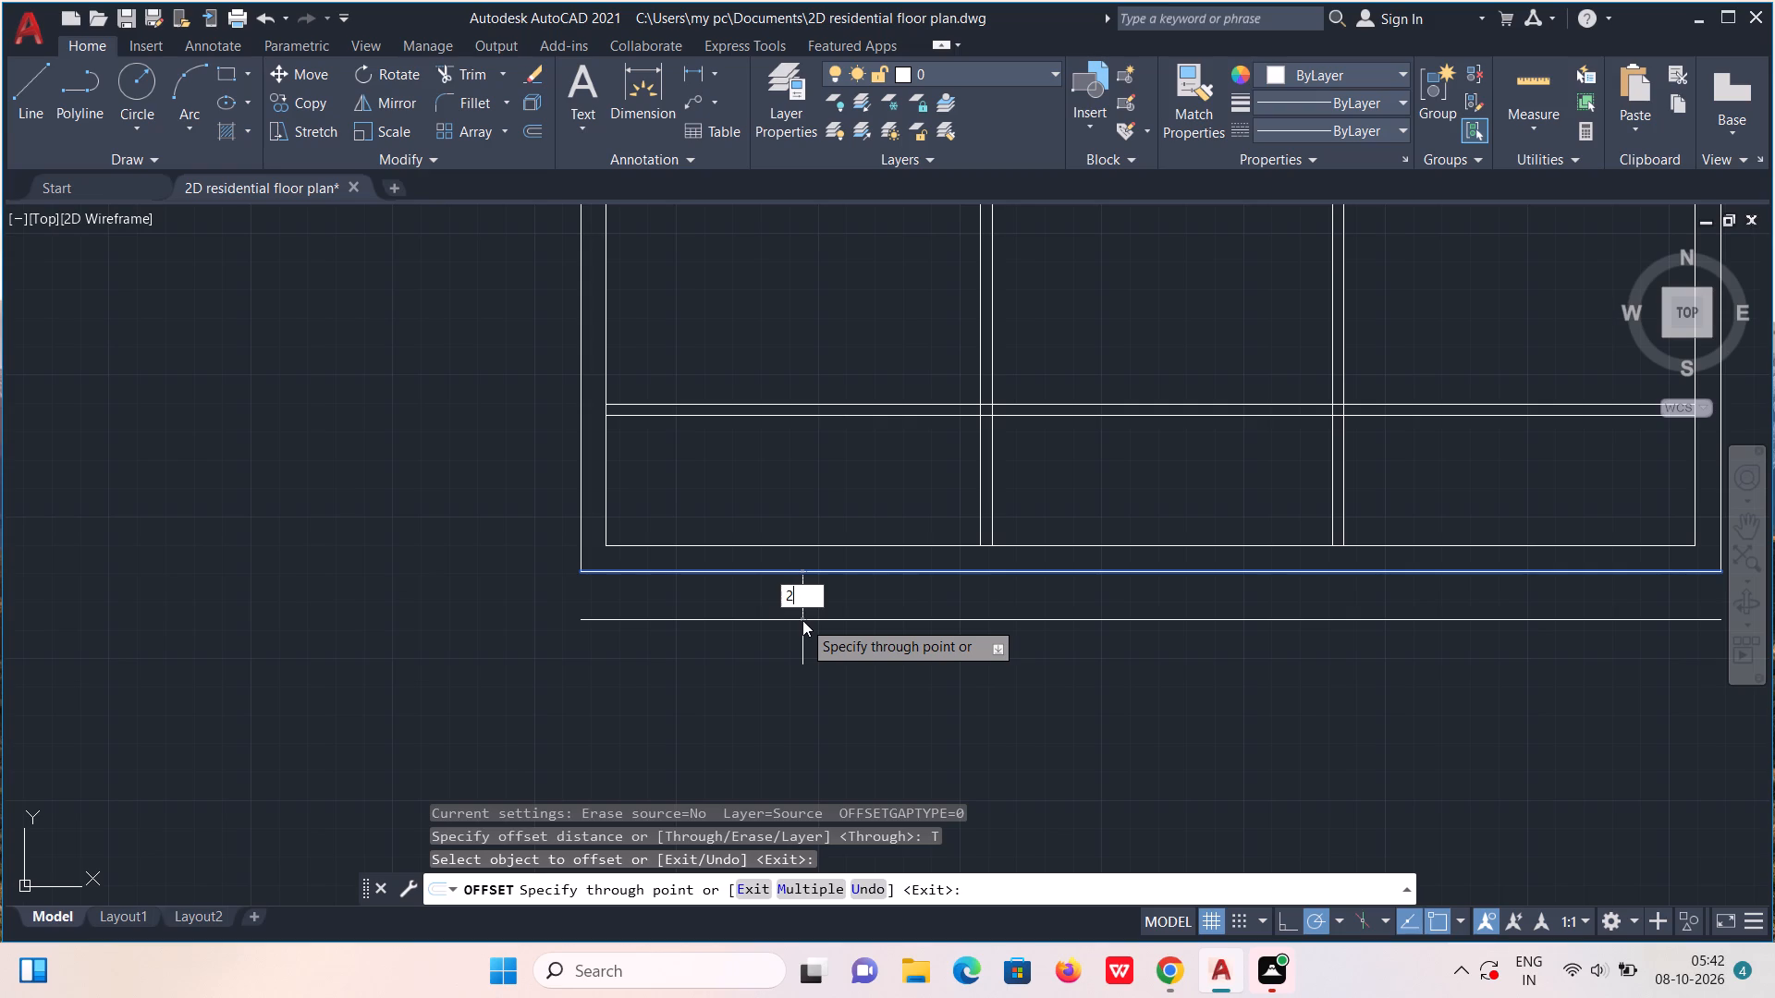
pyautogui.press("'")
pyautogui.write('4"')
pyautogui.press('Return')
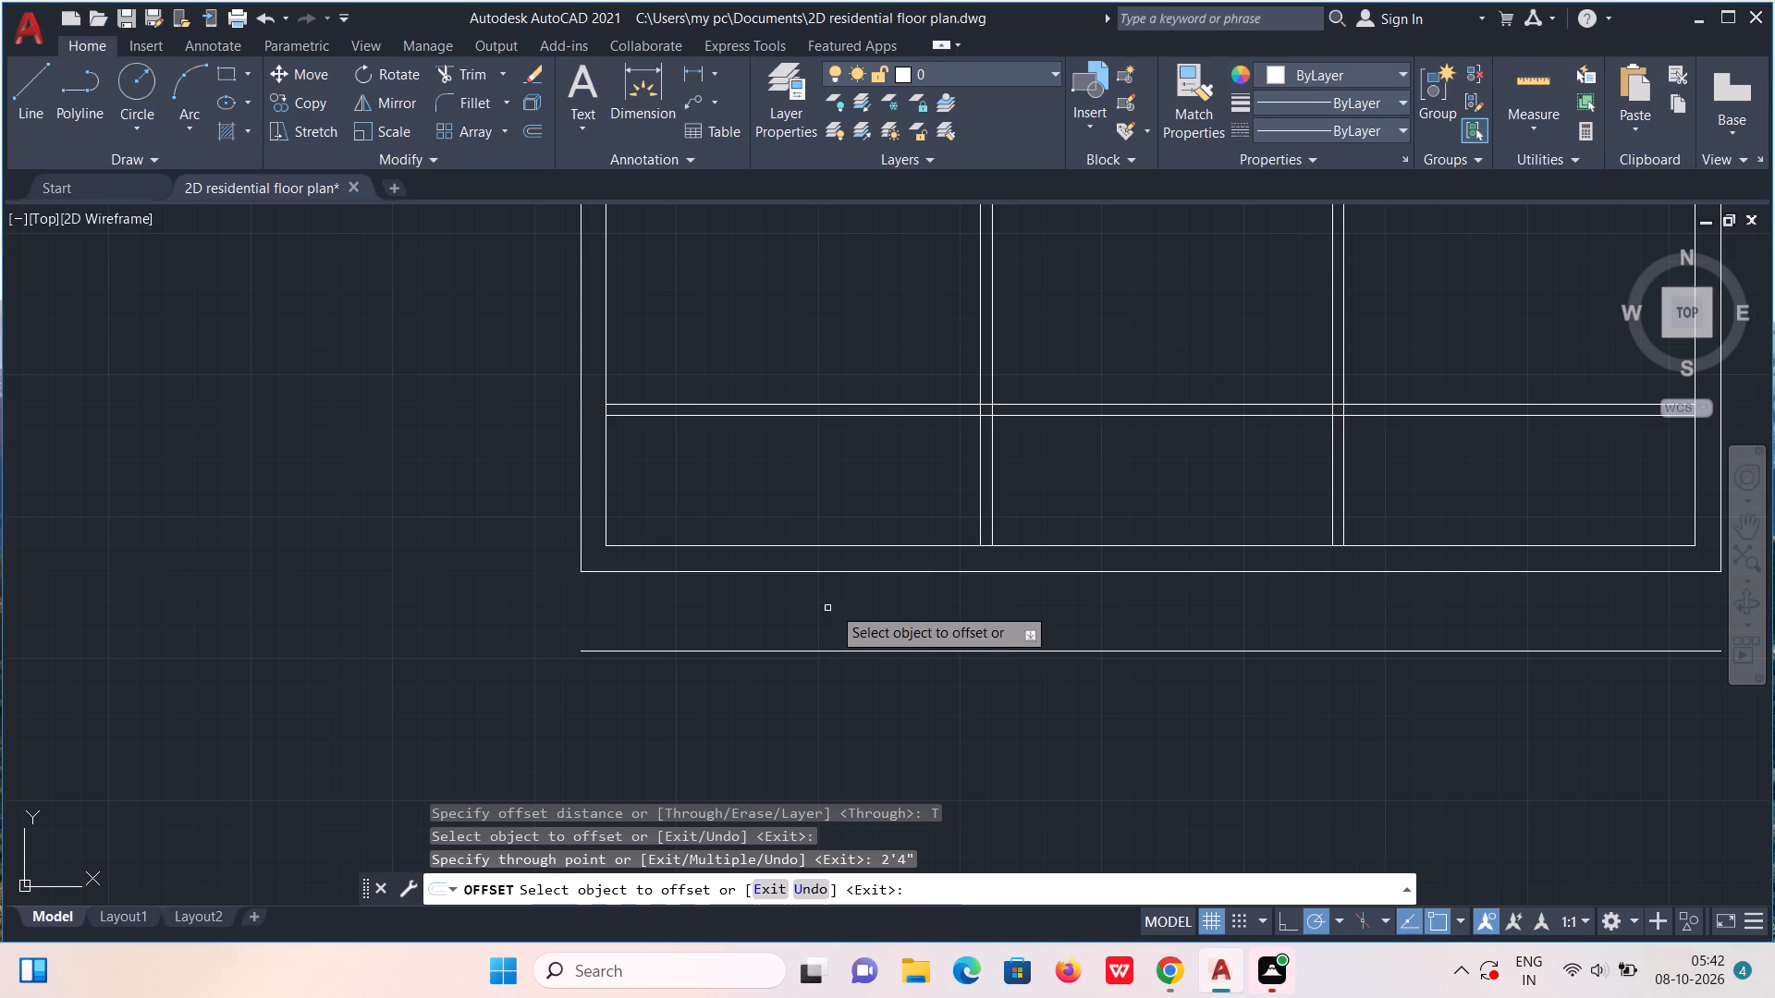
# Offset the new bottom line 9" downward to form the new outer bottom wall.
pyautogui.scroll(-1, 843, 588)
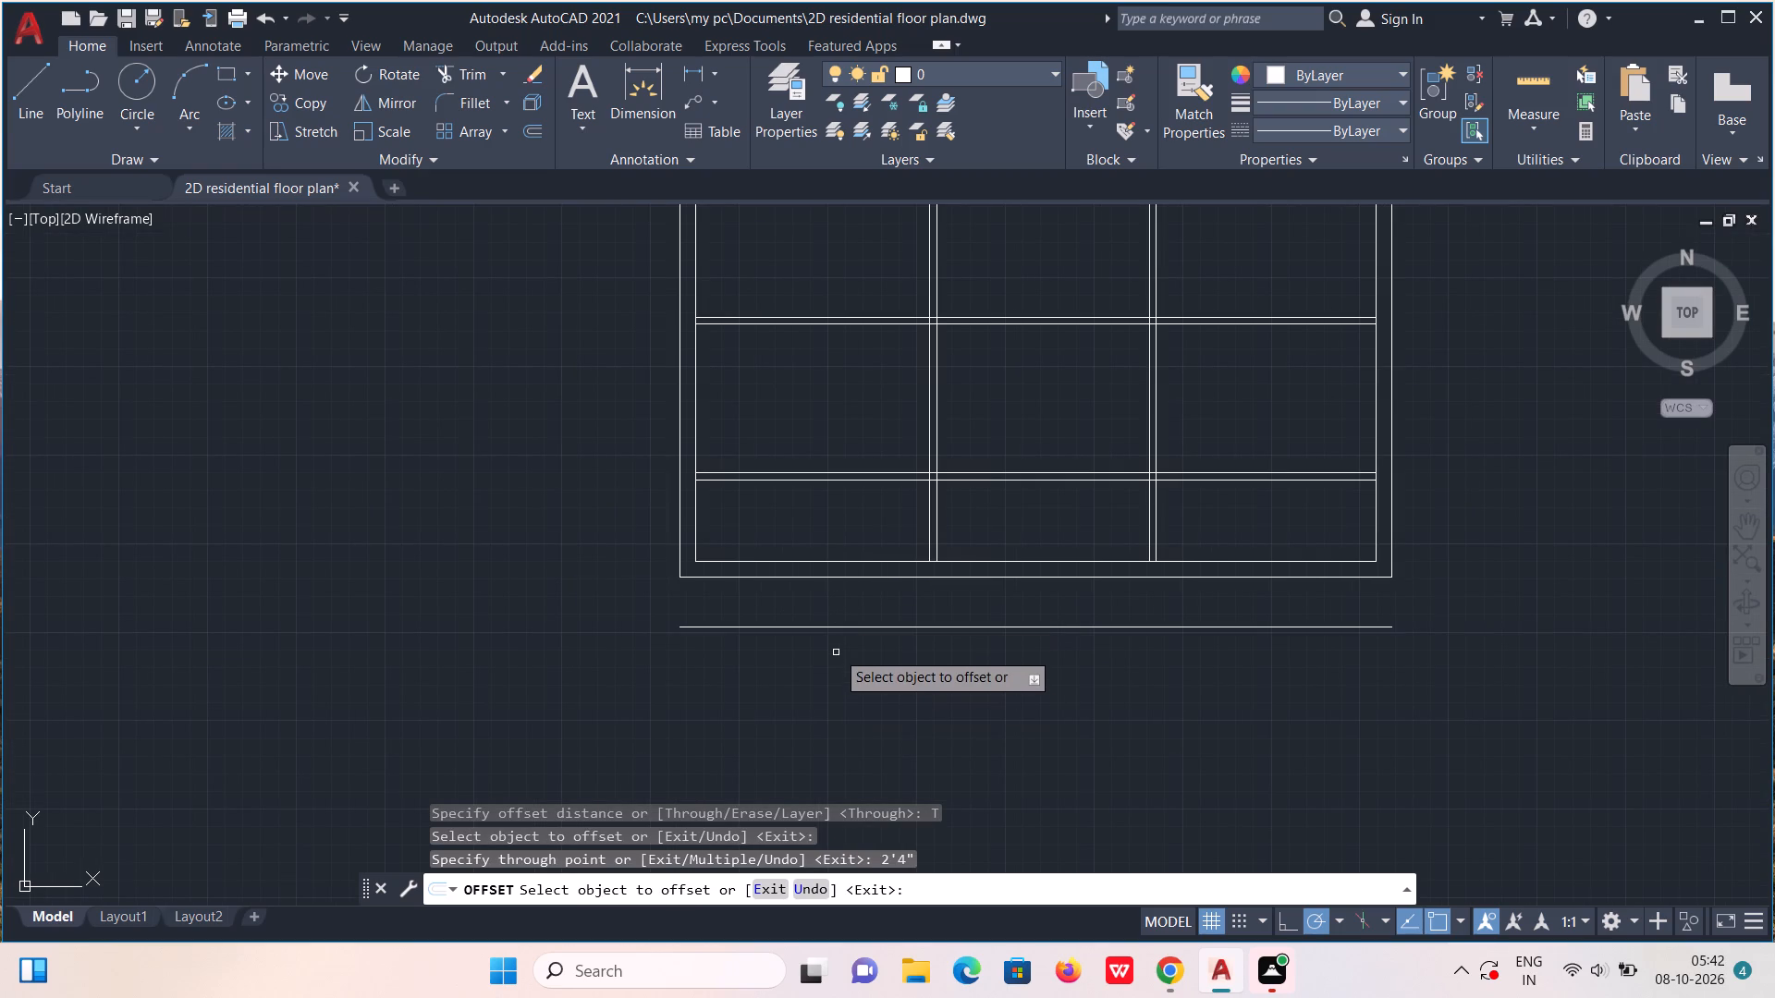
pyautogui.click(837, 627)
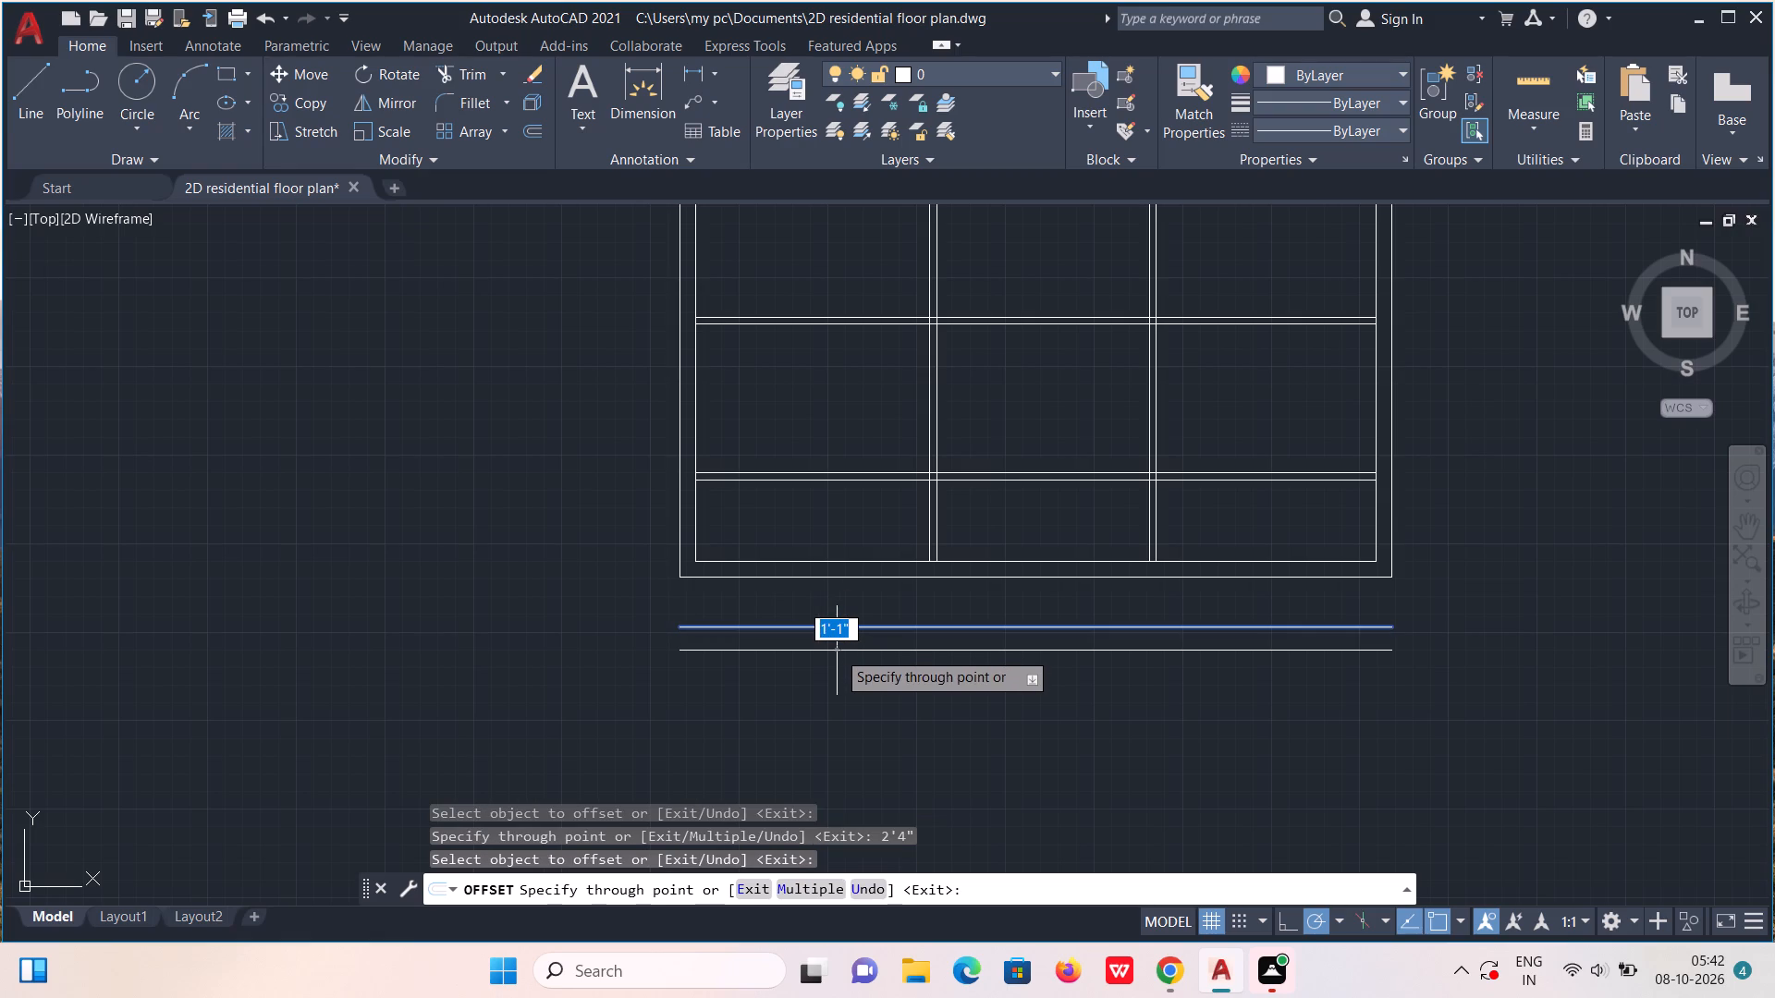
pyautogui.press('9')
pyautogui.hotkey('shift', '"')
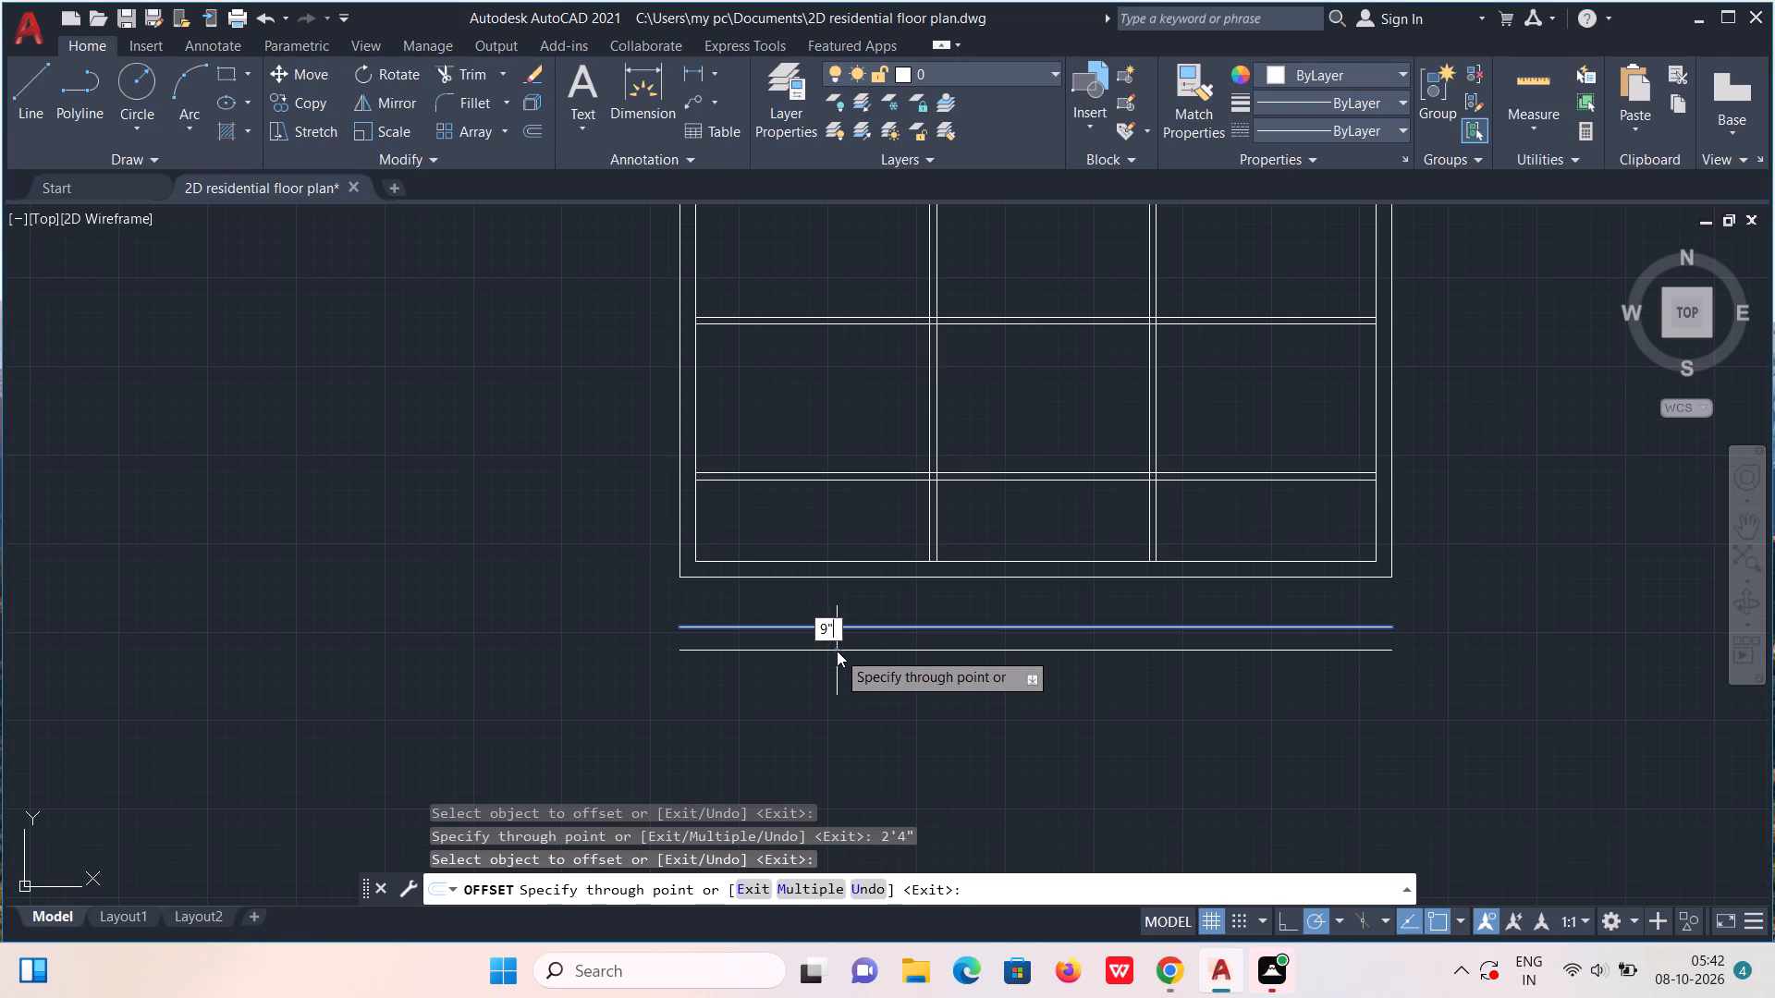
pyautogui.press('Return')
pyautogui.press('Escape')
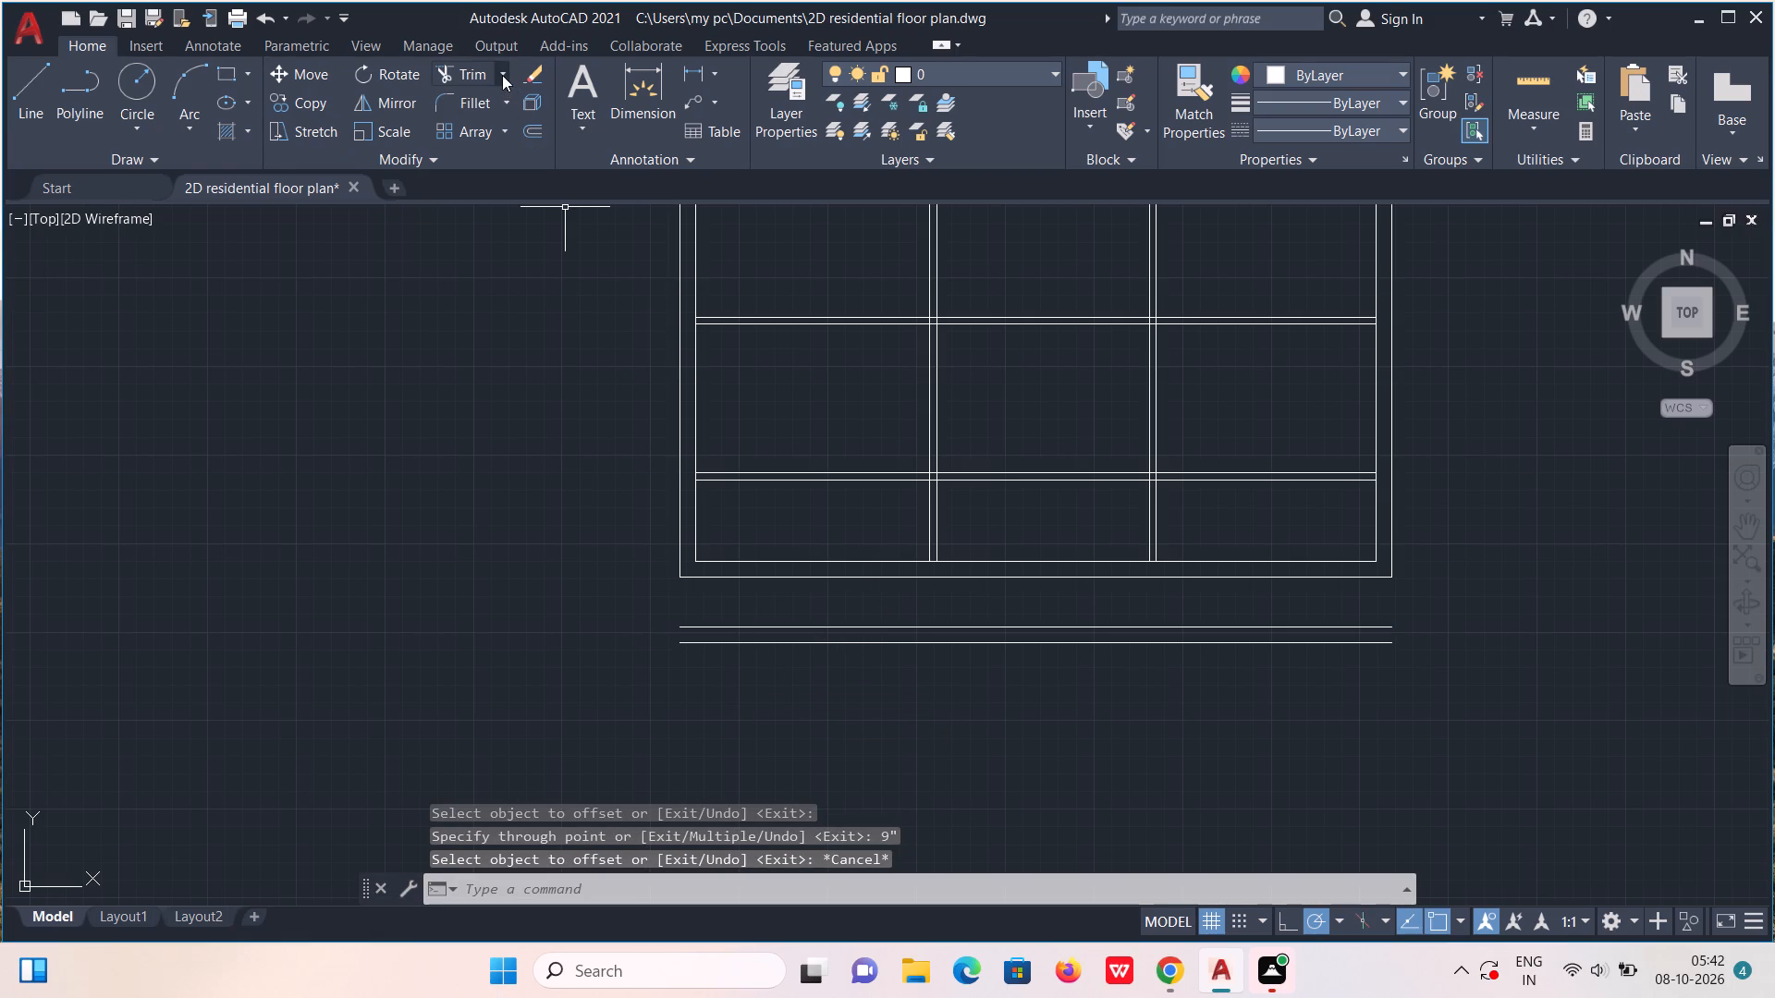
# Extend both left wall lines and the outer right wall line to the new bottom wall, and the inner right line to the old outer bottom line.
pyautogui.click(502, 71)
pyautogui.click(494, 161)
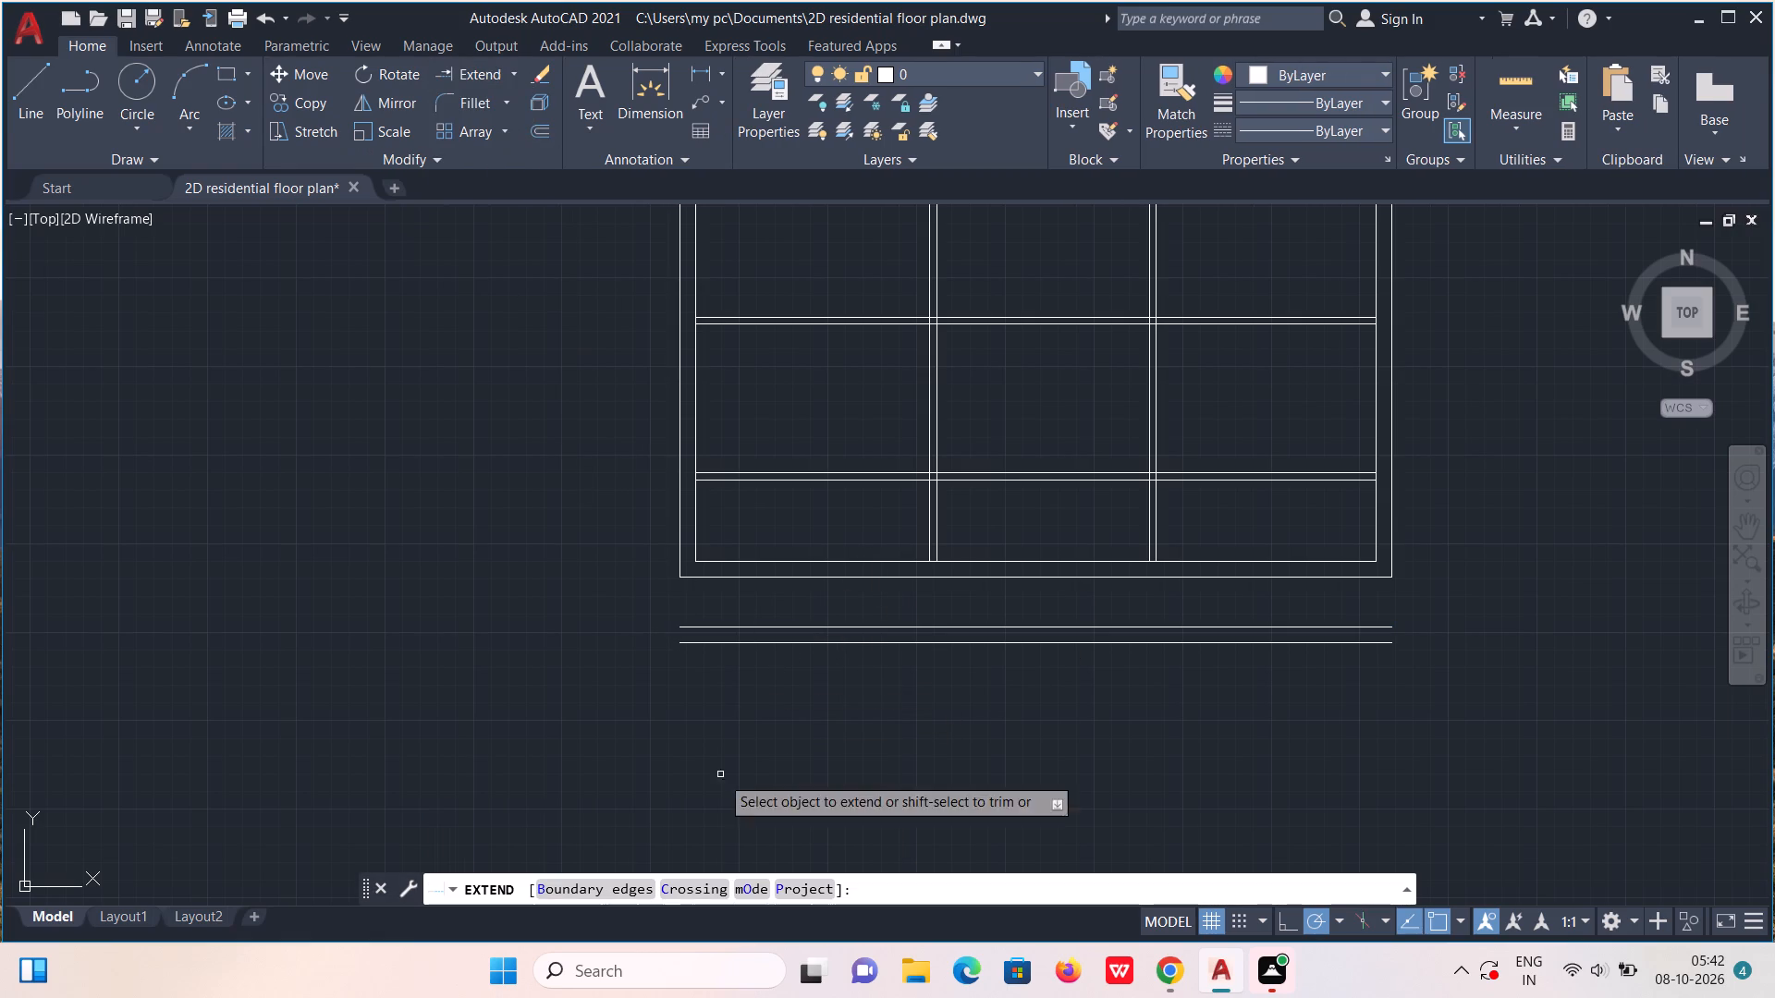
pyautogui.click(679, 549)
pyautogui.click(679, 549)
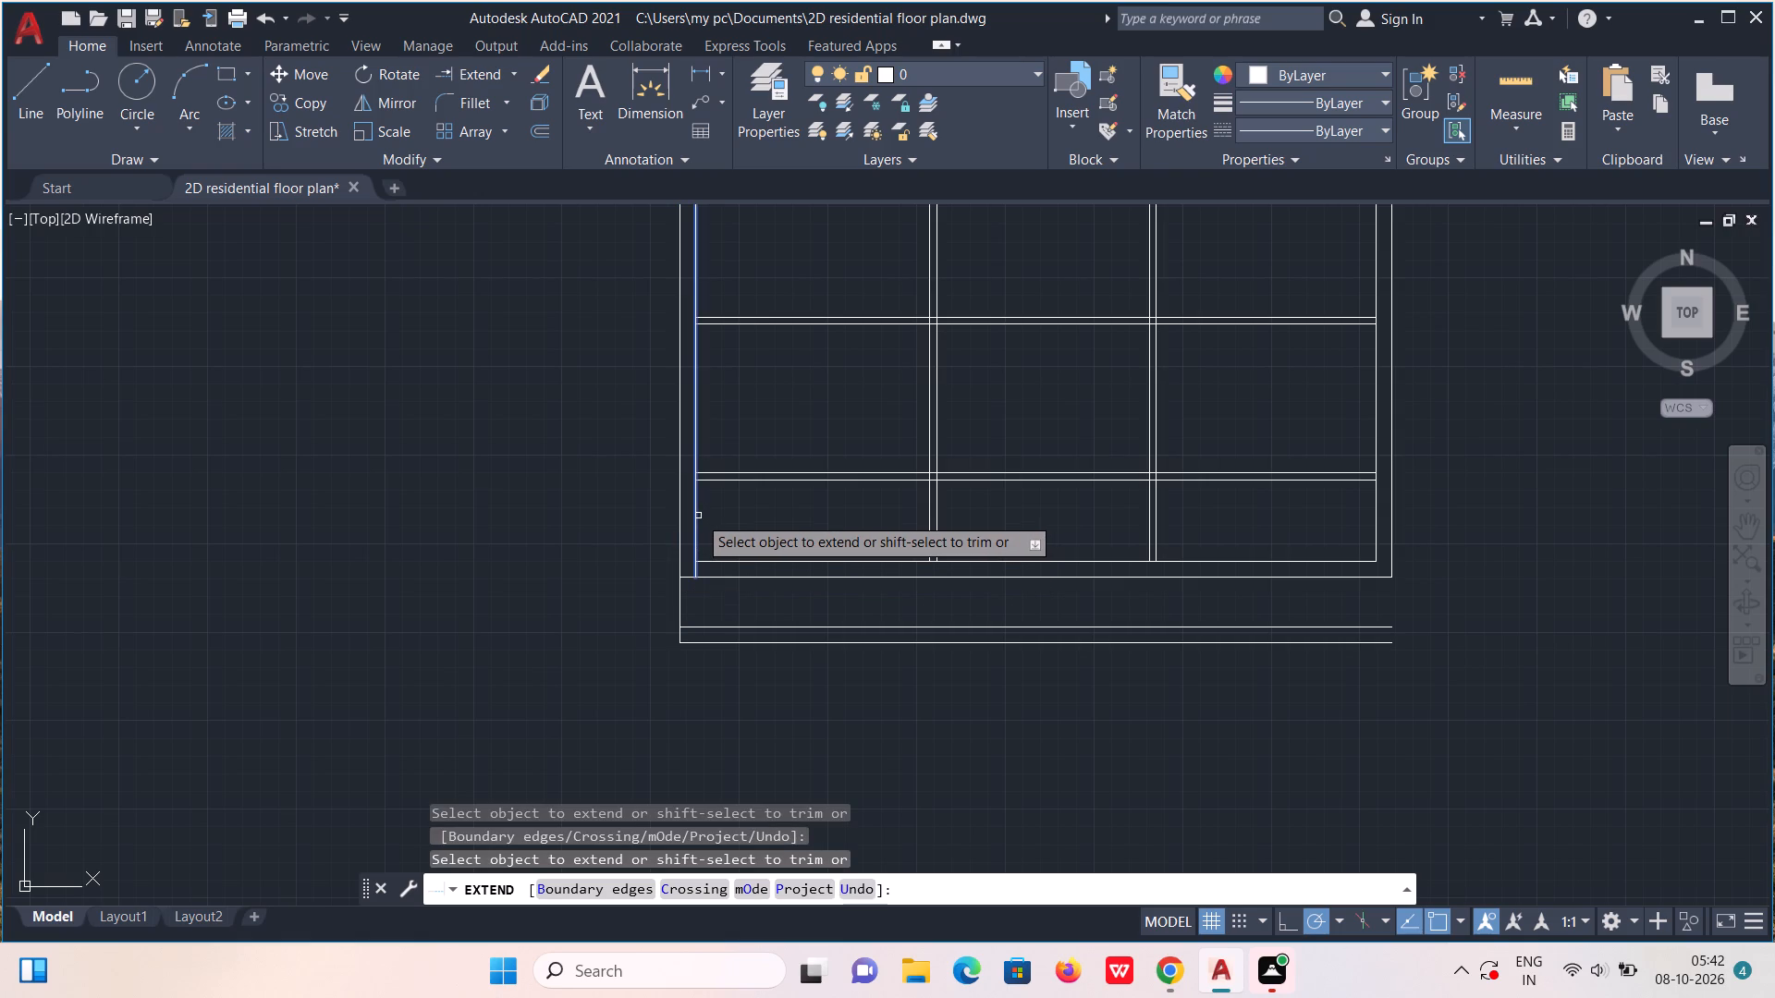
pyautogui.click(698, 516)
pyautogui.click(693, 520)
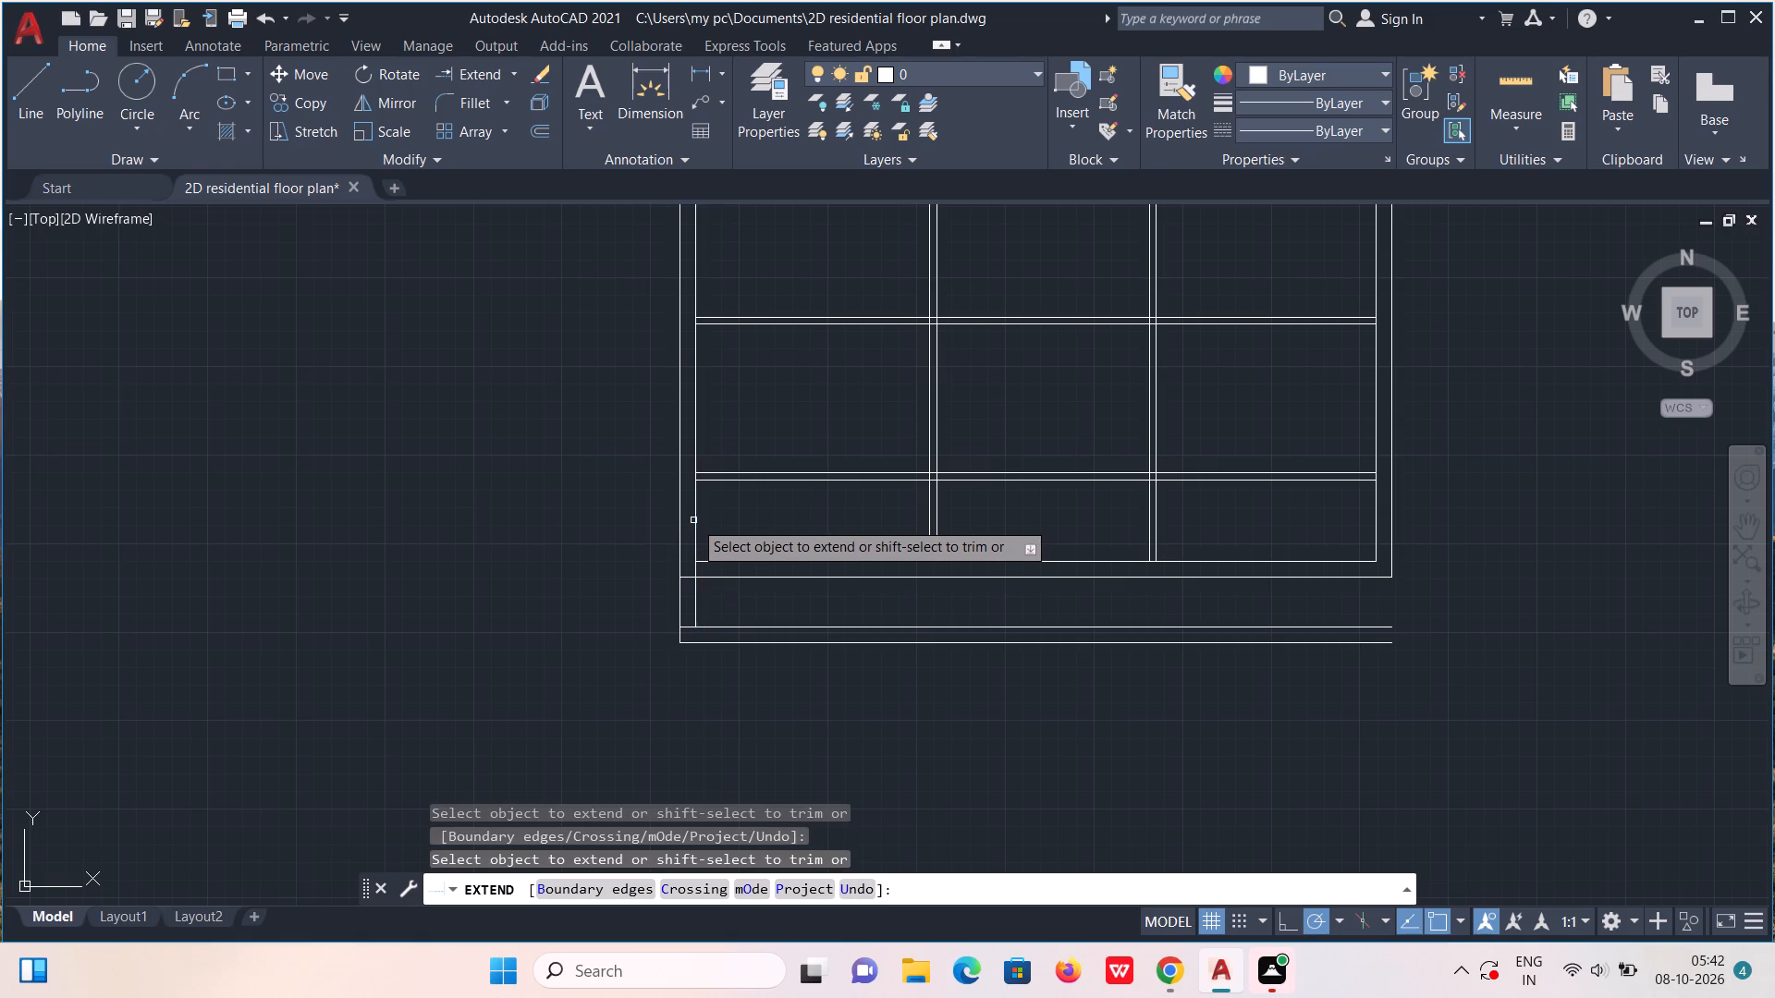
pyautogui.click(1393, 537)
pyautogui.click(1393, 537)
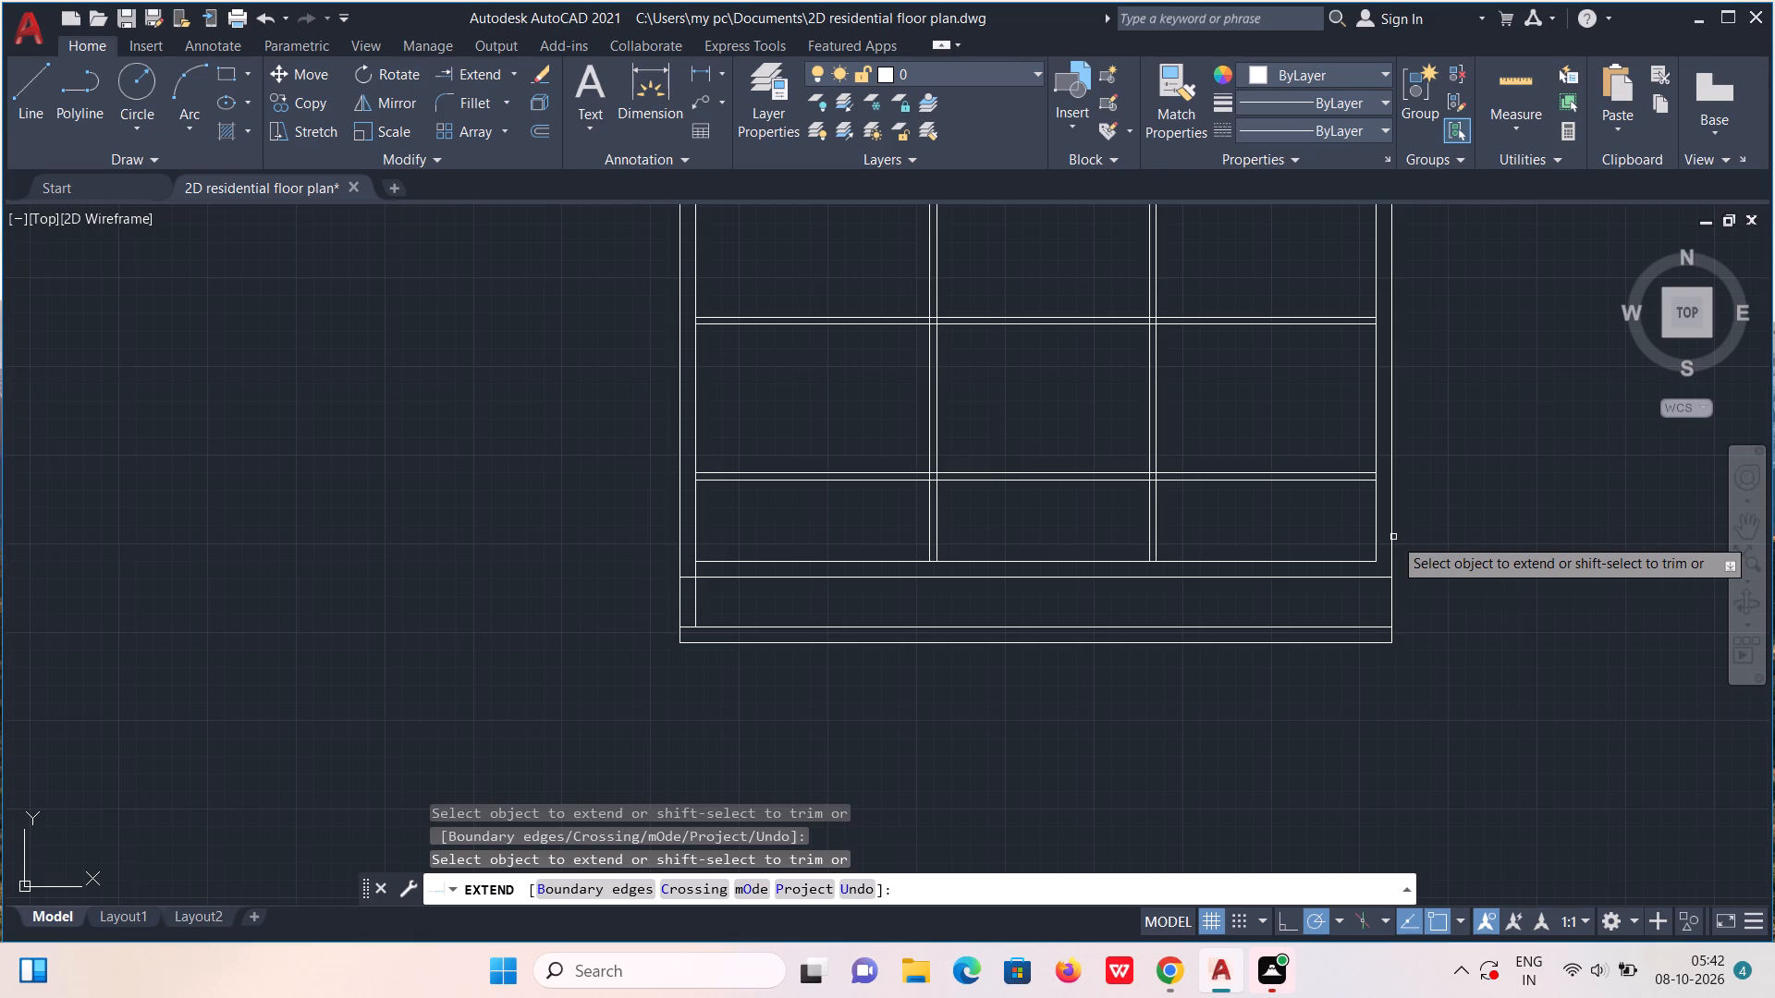
pyautogui.click(1378, 537)
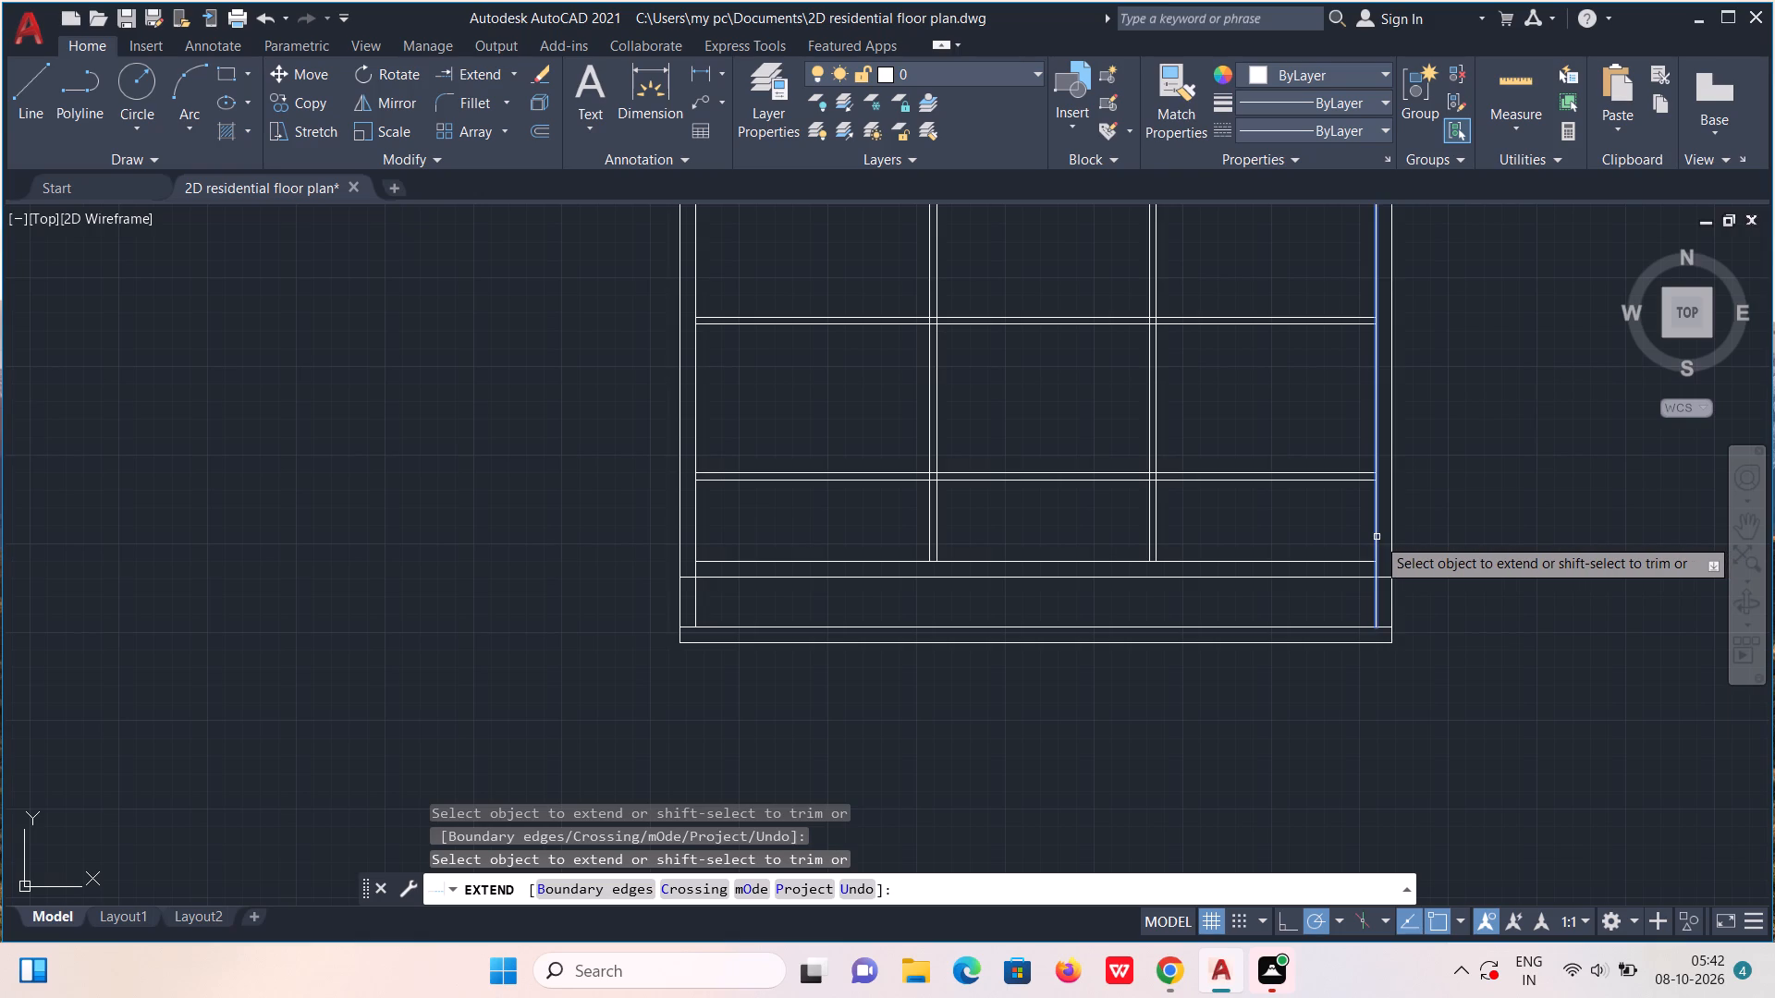
# Extend the four lines of the two vertical partitions down to the outer line of the new bottom wall.
pyautogui.click(1157, 539)
pyautogui.click(1157, 539)
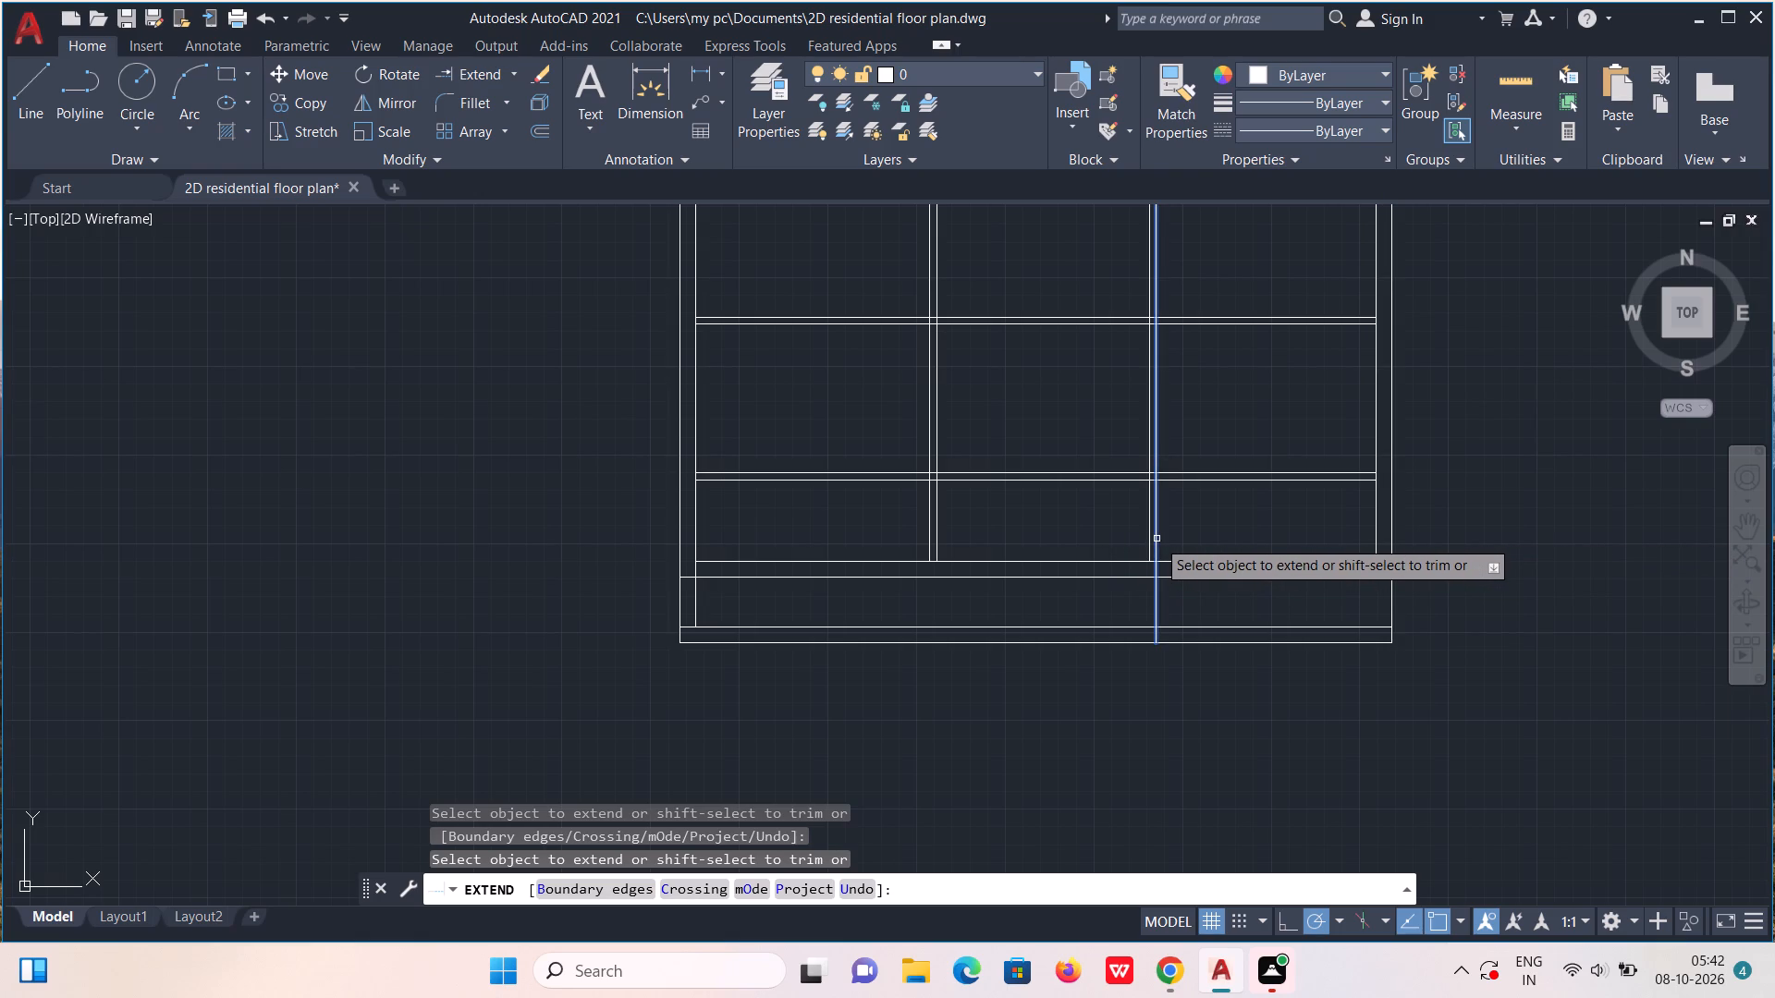
pyautogui.click(1157, 530)
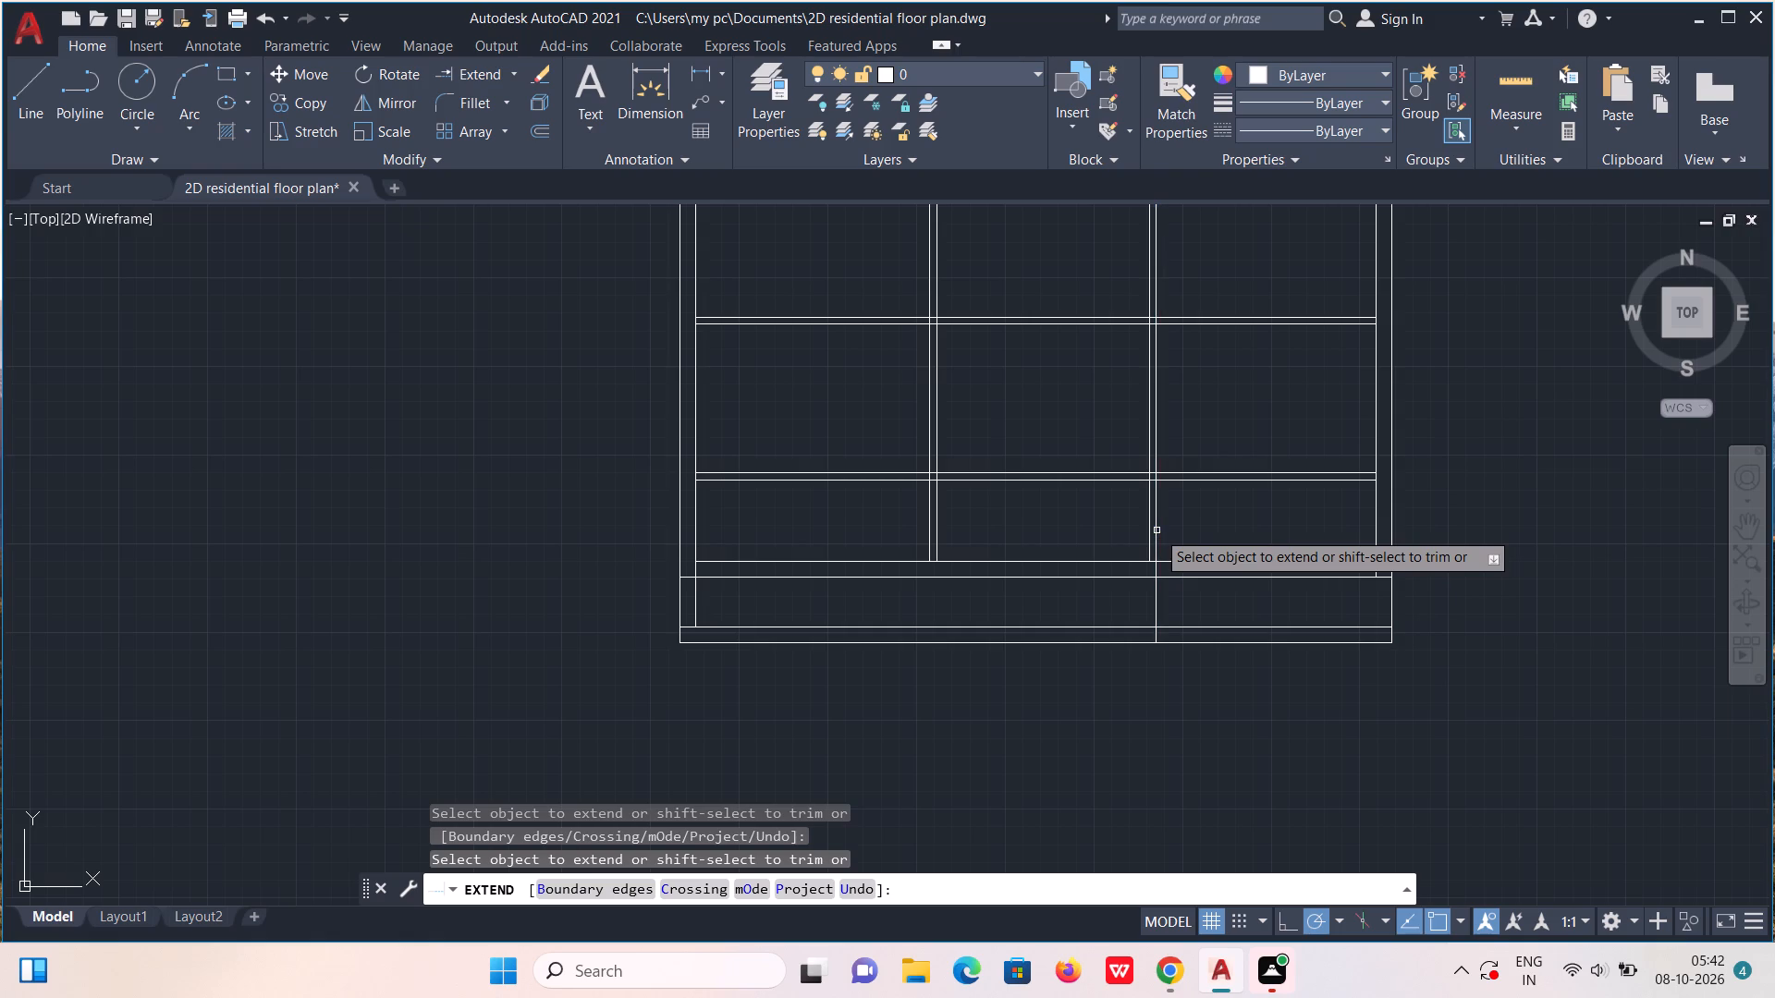
pyautogui.click(1151, 531)
pyautogui.click(1151, 531)
pyautogui.click(1151, 531)
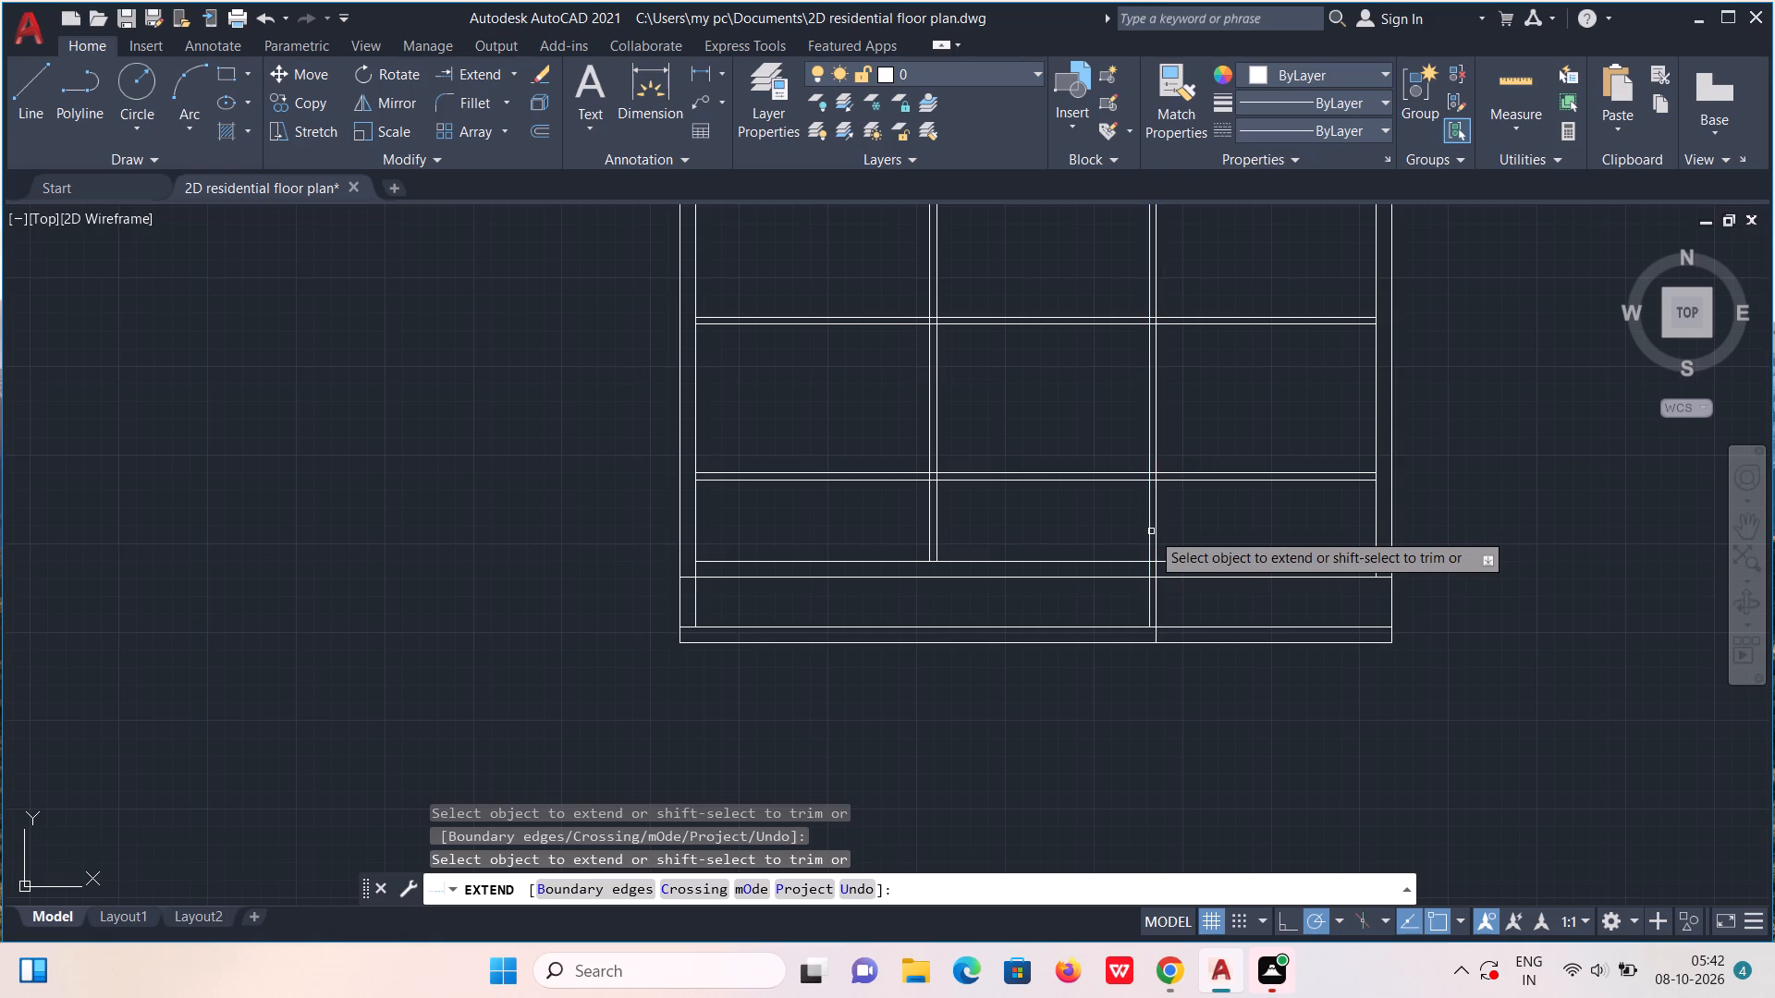
pyautogui.click(1151, 531)
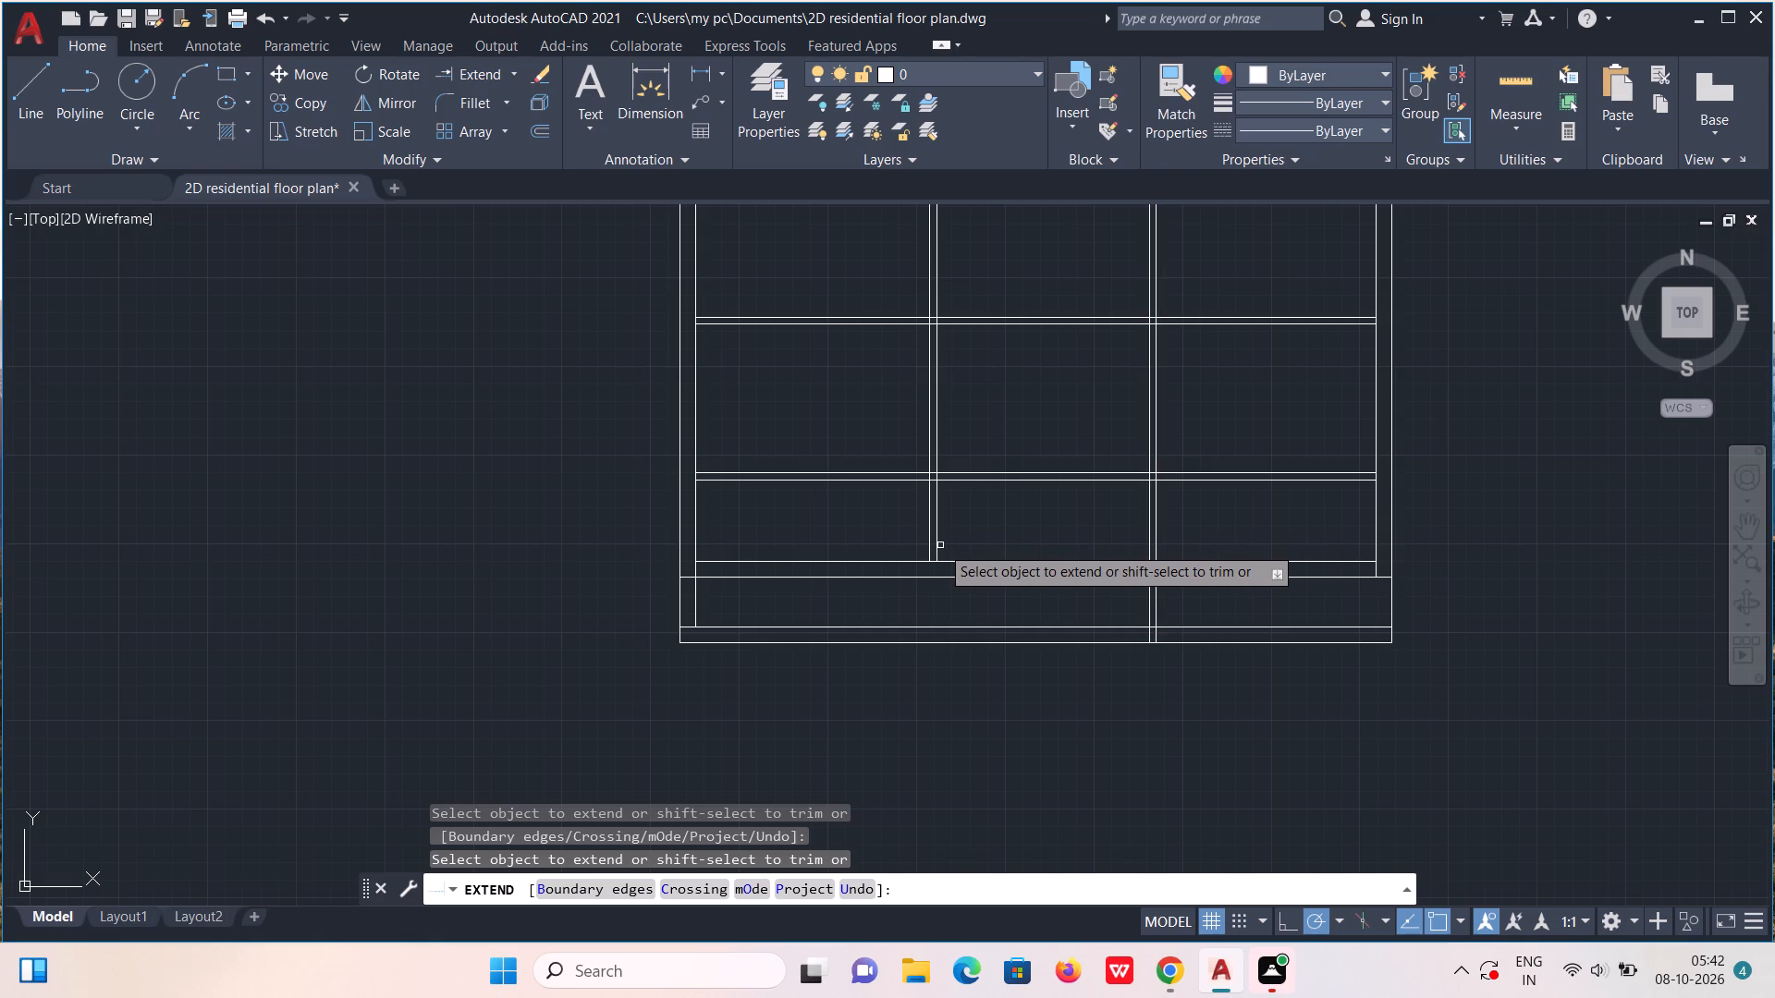
pyautogui.click(937, 546)
pyautogui.doubleClick(937, 546)
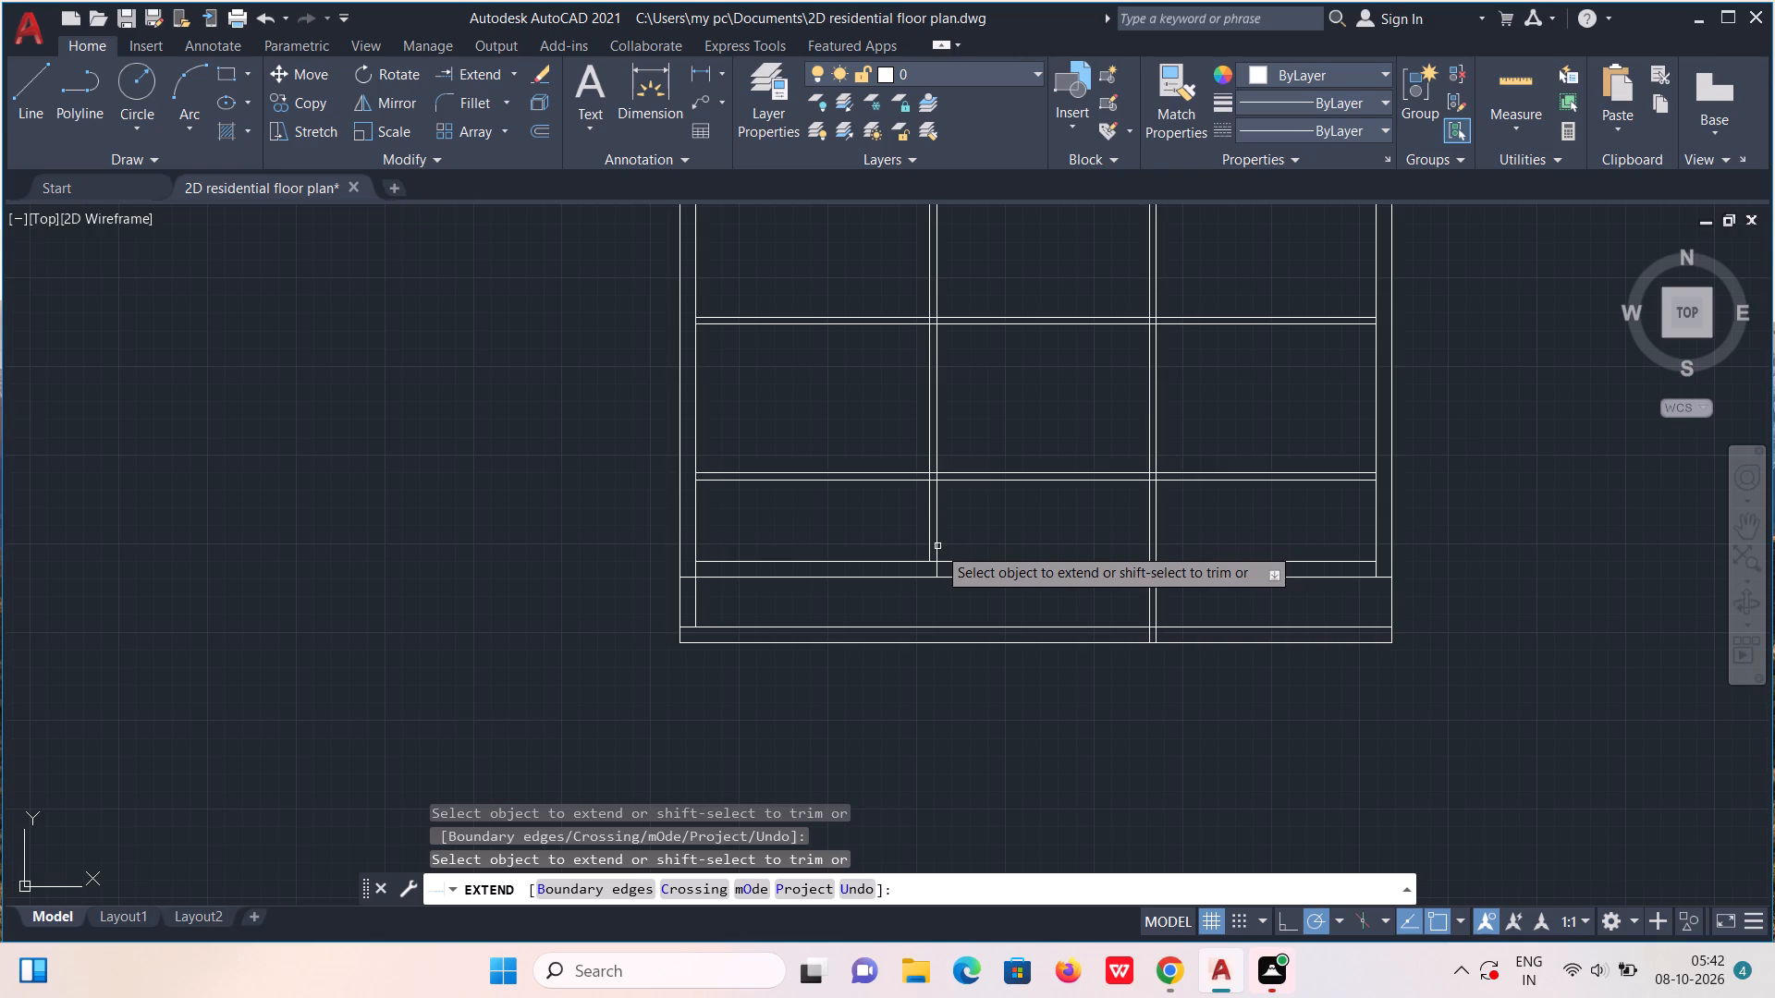
pyautogui.doubleClick(937, 546)
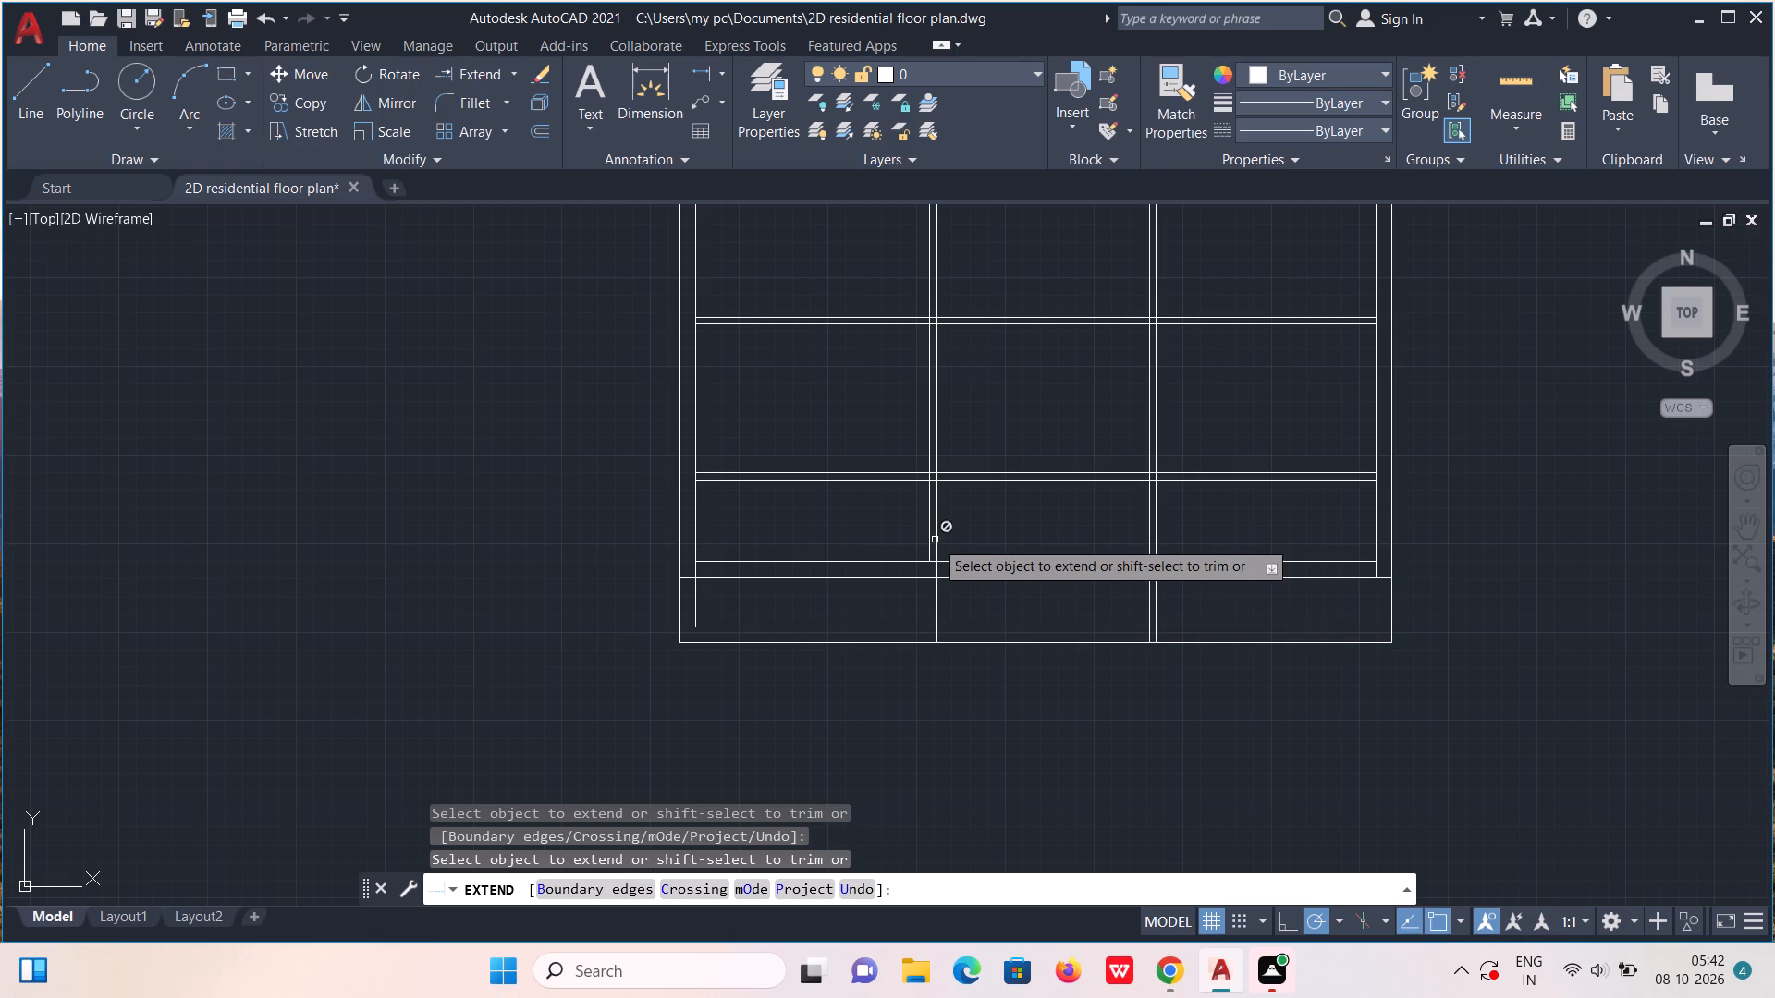
pyautogui.click(931, 540)
pyautogui.click(931, 540)
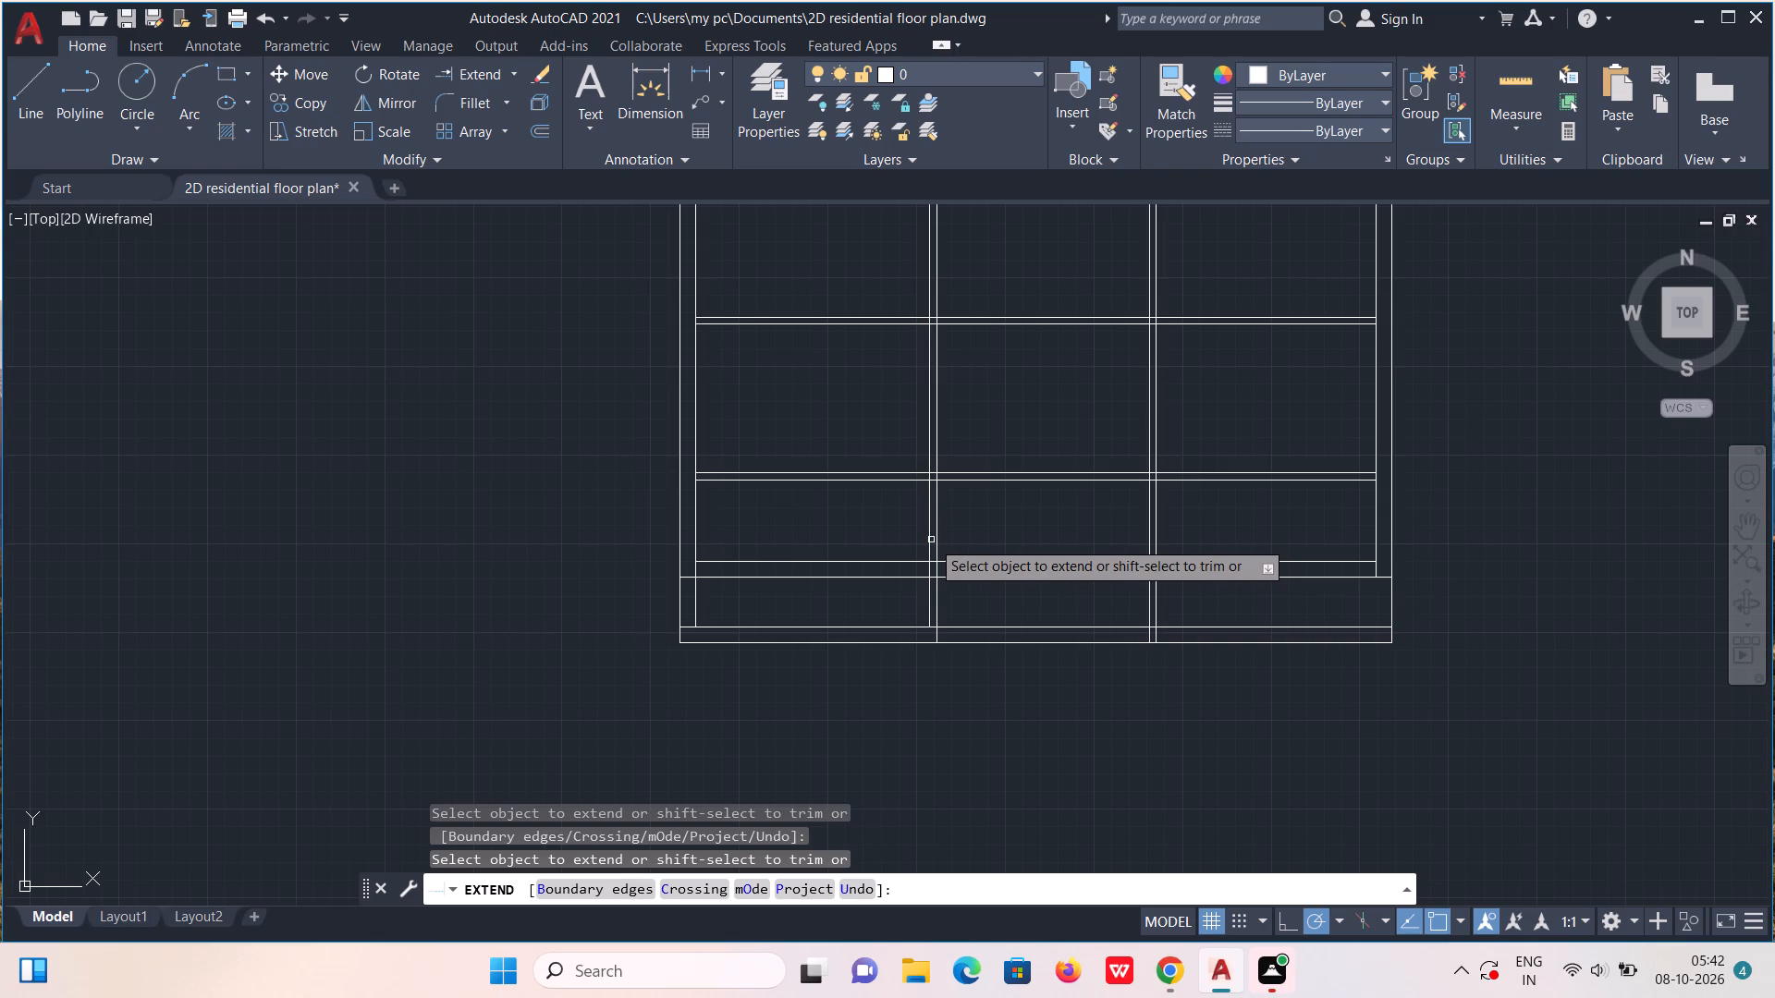
pyautogui.click(931, 540)
# Trim away both old bottom wall lines across the three bays between the side walls and vertical partitions.
pyautogui.scroll(-2, 931, 540)
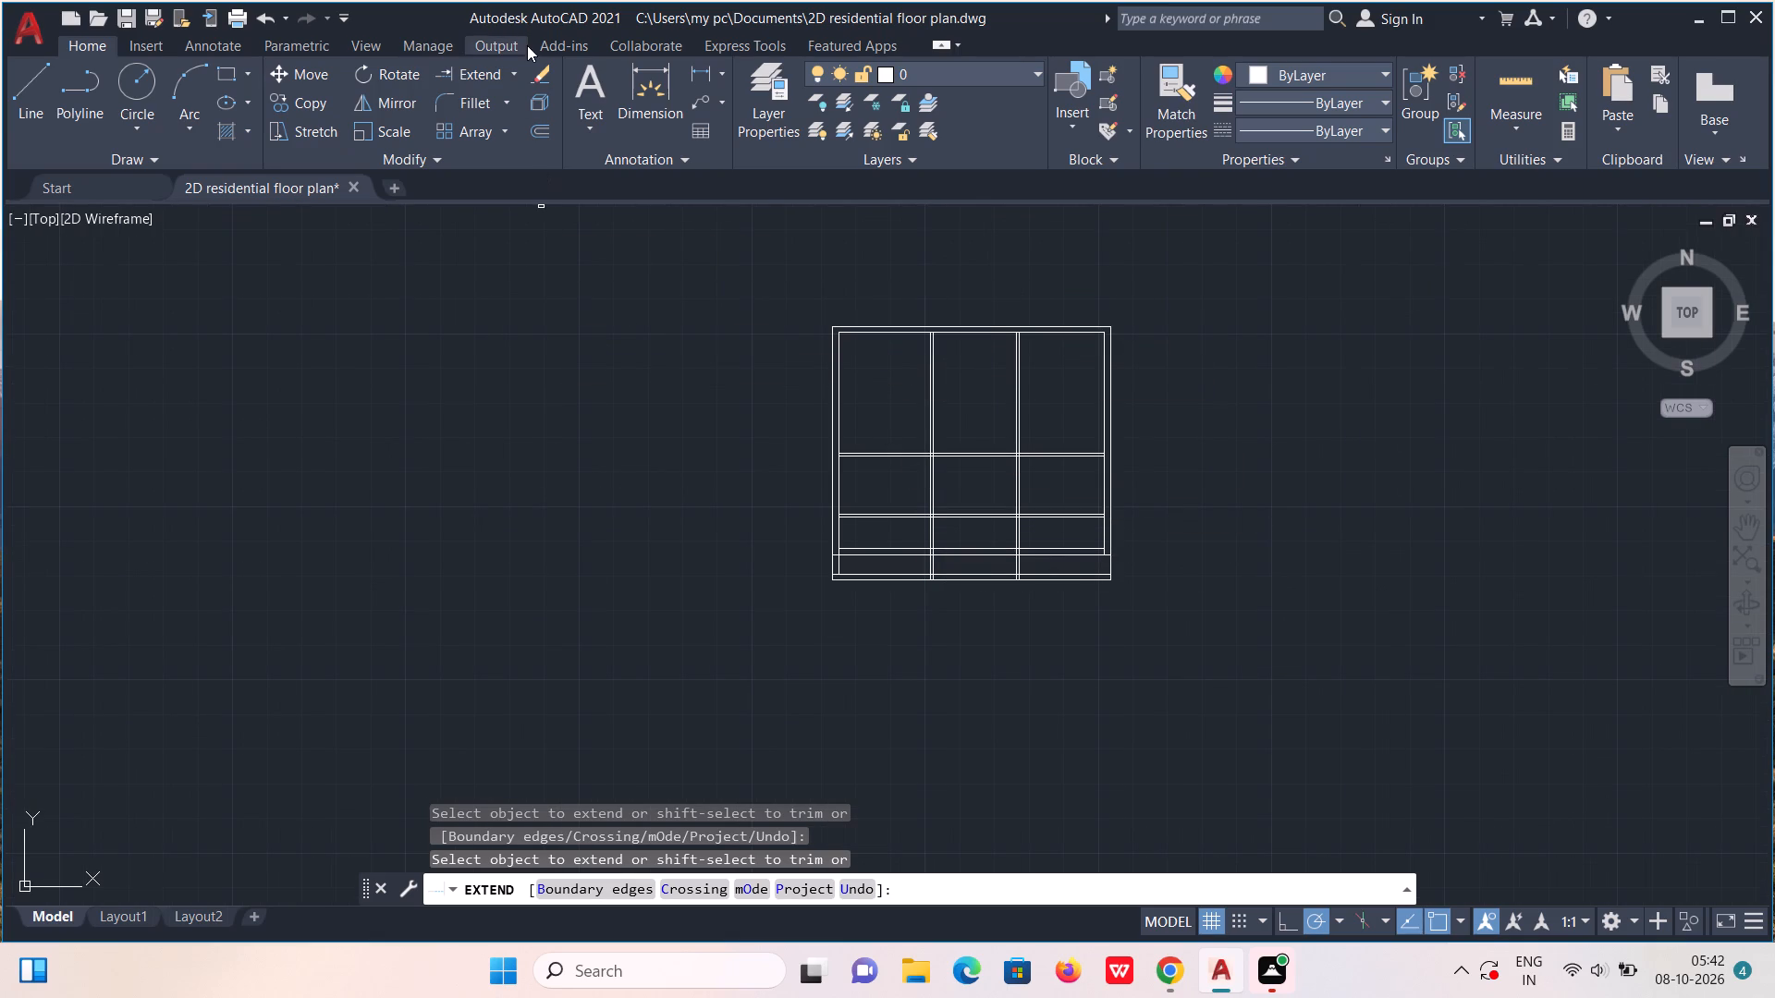
pyautogui.click(515, 67)
pyautogui.click(494, 112)
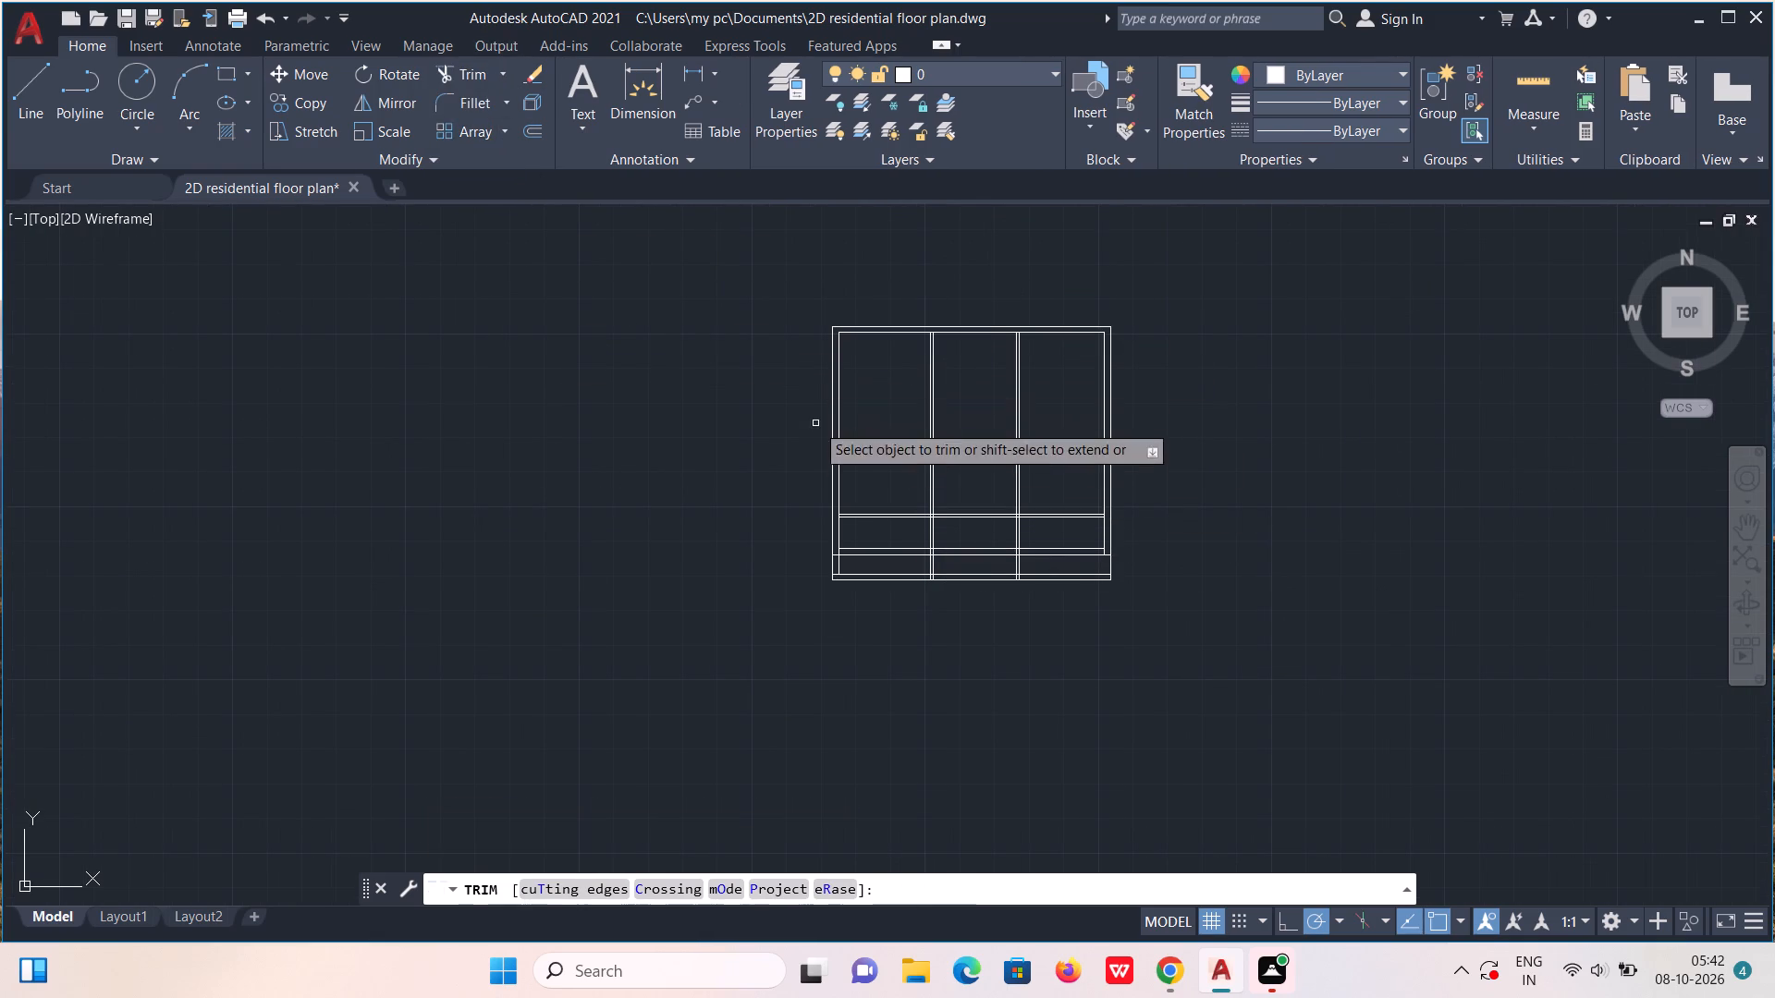
pyautogui.scroll(3, 836, 634)
pyautogui.moveTo(1009, 277); pyautogui.dragTo(1010, 360)
pyautogui.scroll(-2, 1010, 360)
pyautogui.scroll(2, 1168, 307)
pyautogui.moveTo(1168, 358); pyautogui.dragTo(1177, 447)
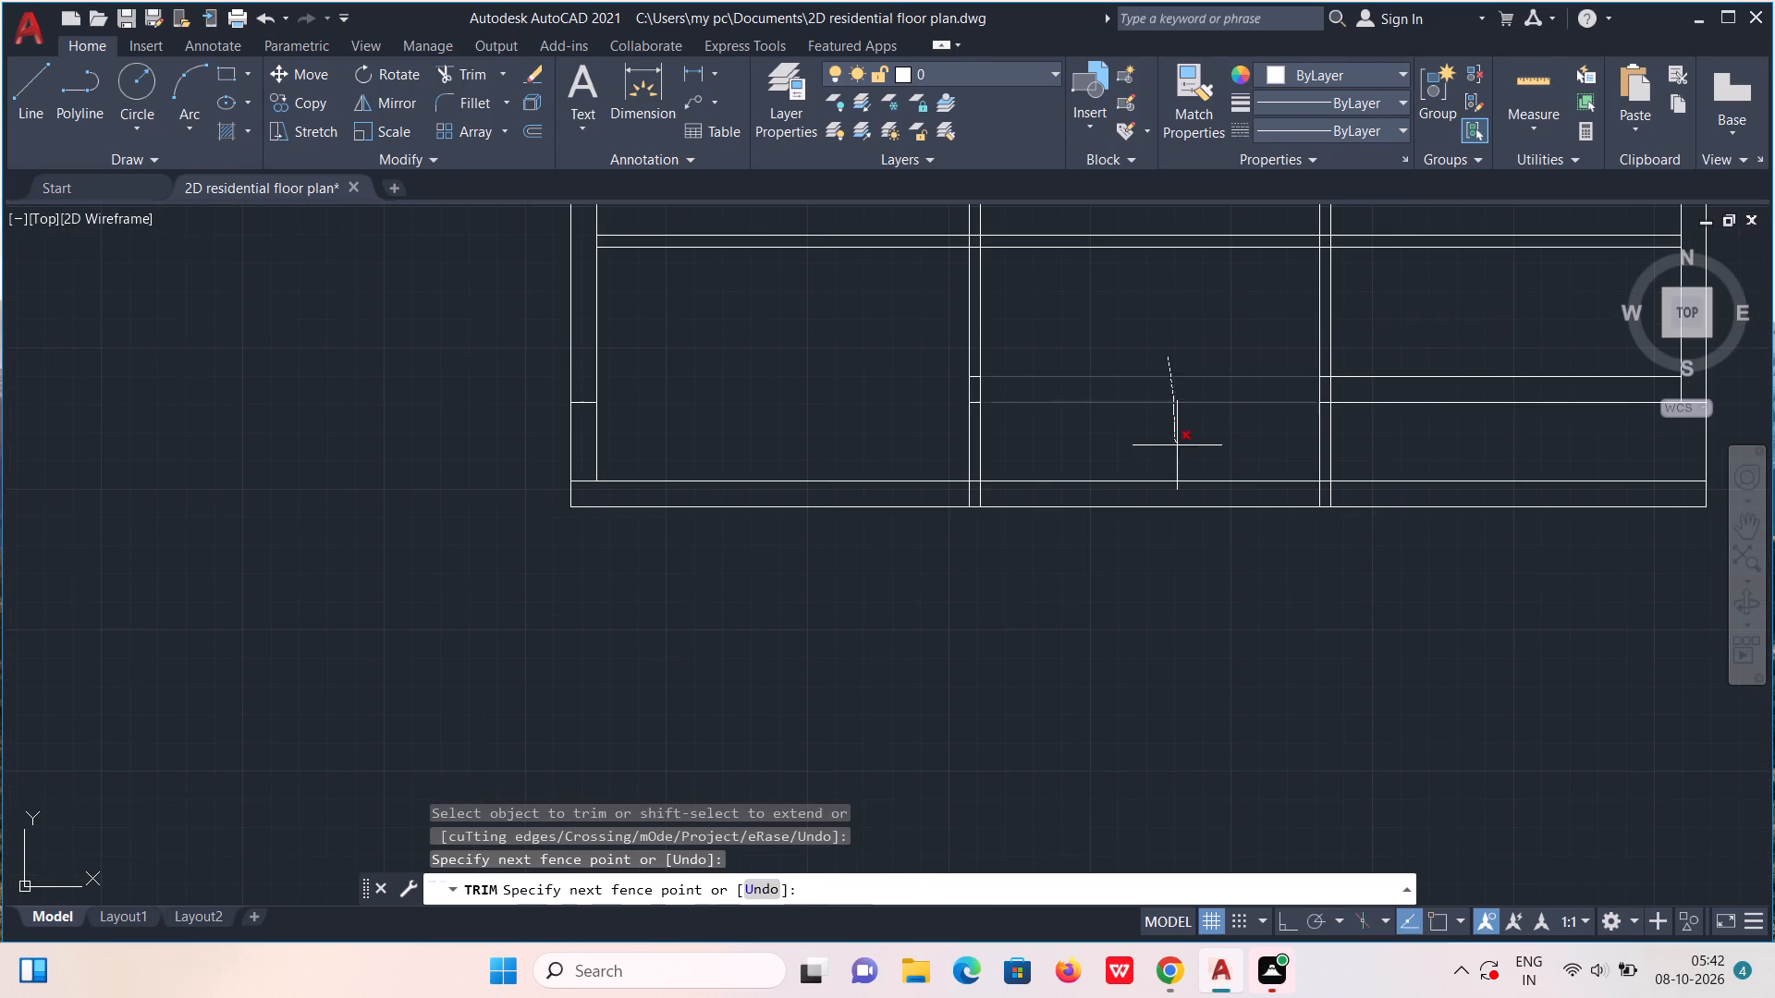
pyautogui.moveTo(1385, 347); pyautogui.dragTo(1395, 408)
# Trim the leftover stubs of the old bottom wall lines inside both vertical partitions.
pyautogui.scroll(4, 1360, 392)
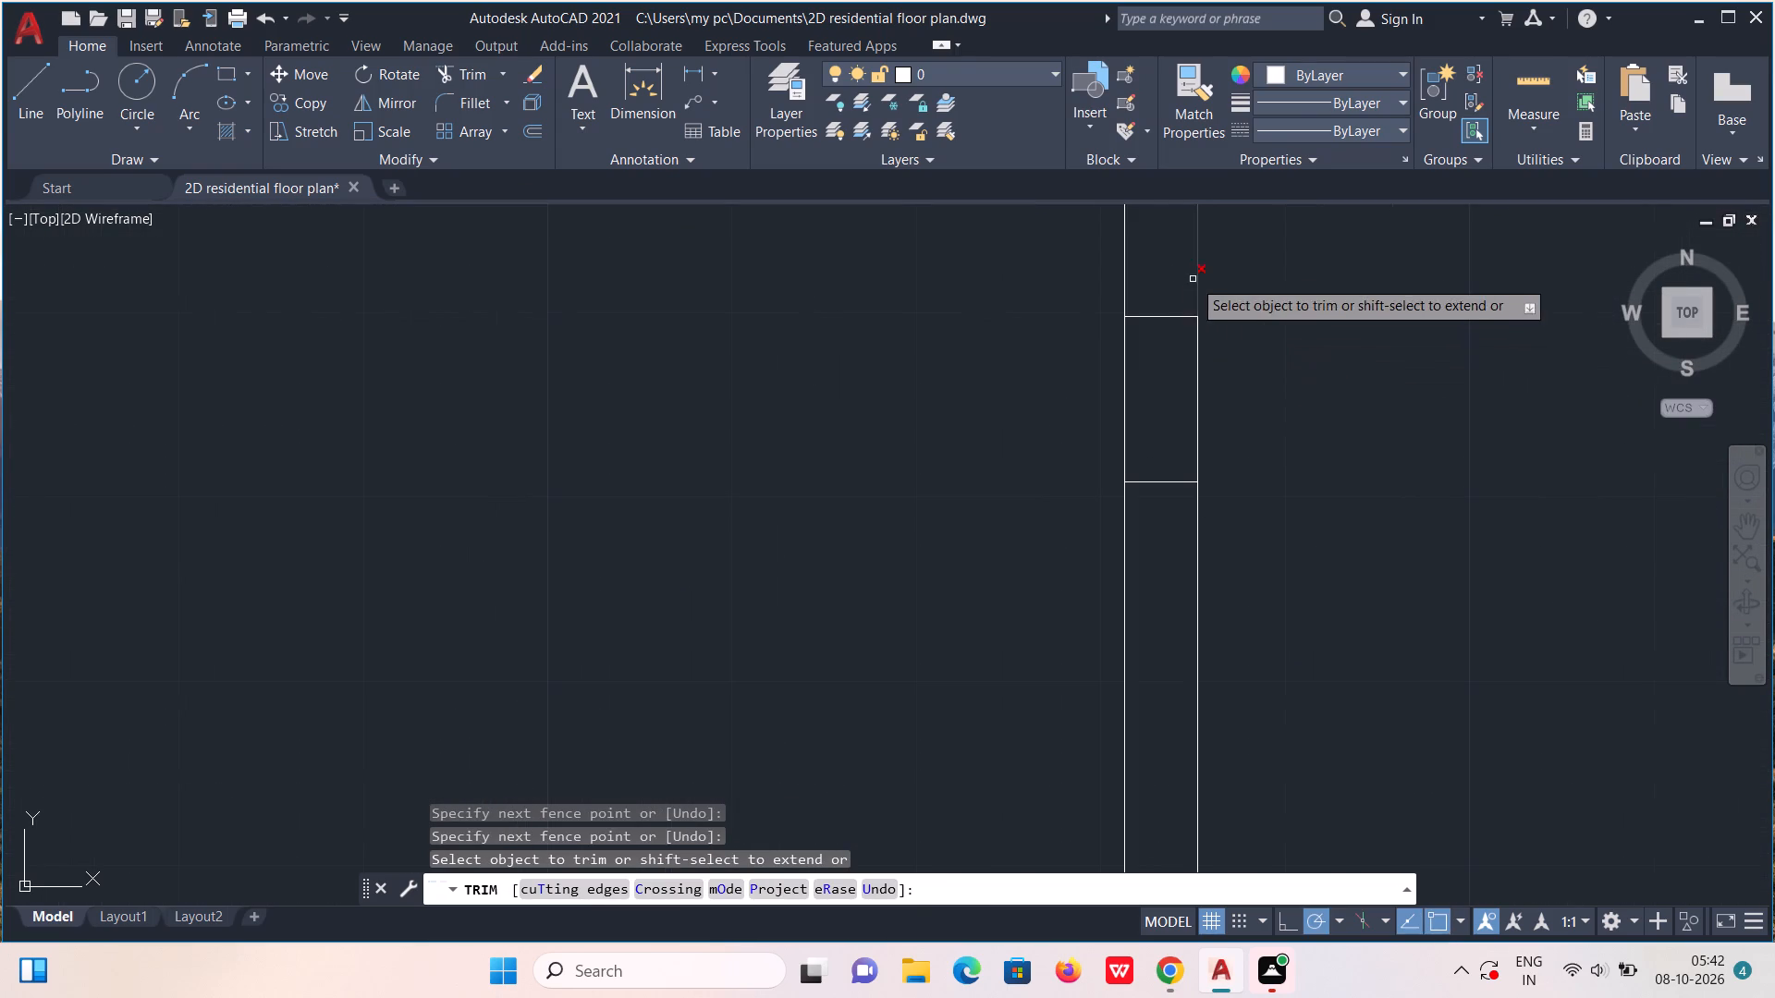
pyautogui.moveTo(1168, 273); pyautogui.dragTo(1162, 527)
pyautogui.scroll(-2, 1162, 525)
pyautogui.scroll(-1, 656, 496)
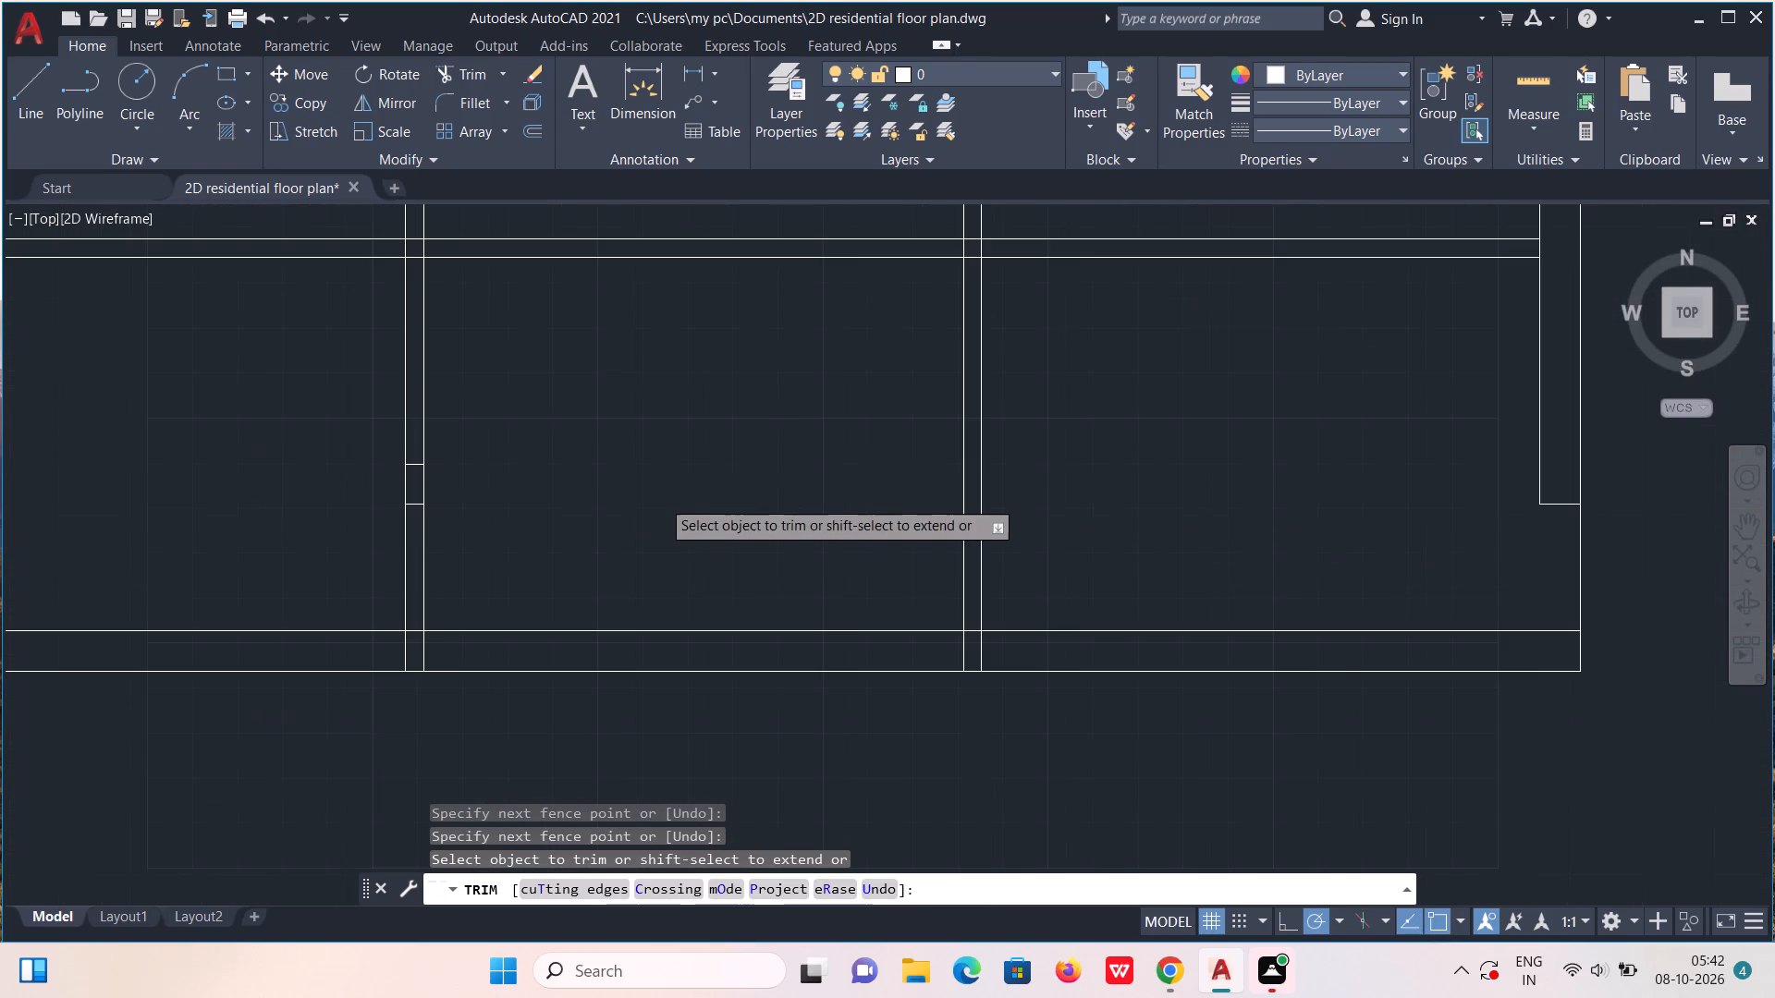
pyautogui.scroll(6, 410, 476)
pyautogui.moveTo(484, 243); pyautogui.dragTo(497, 485)
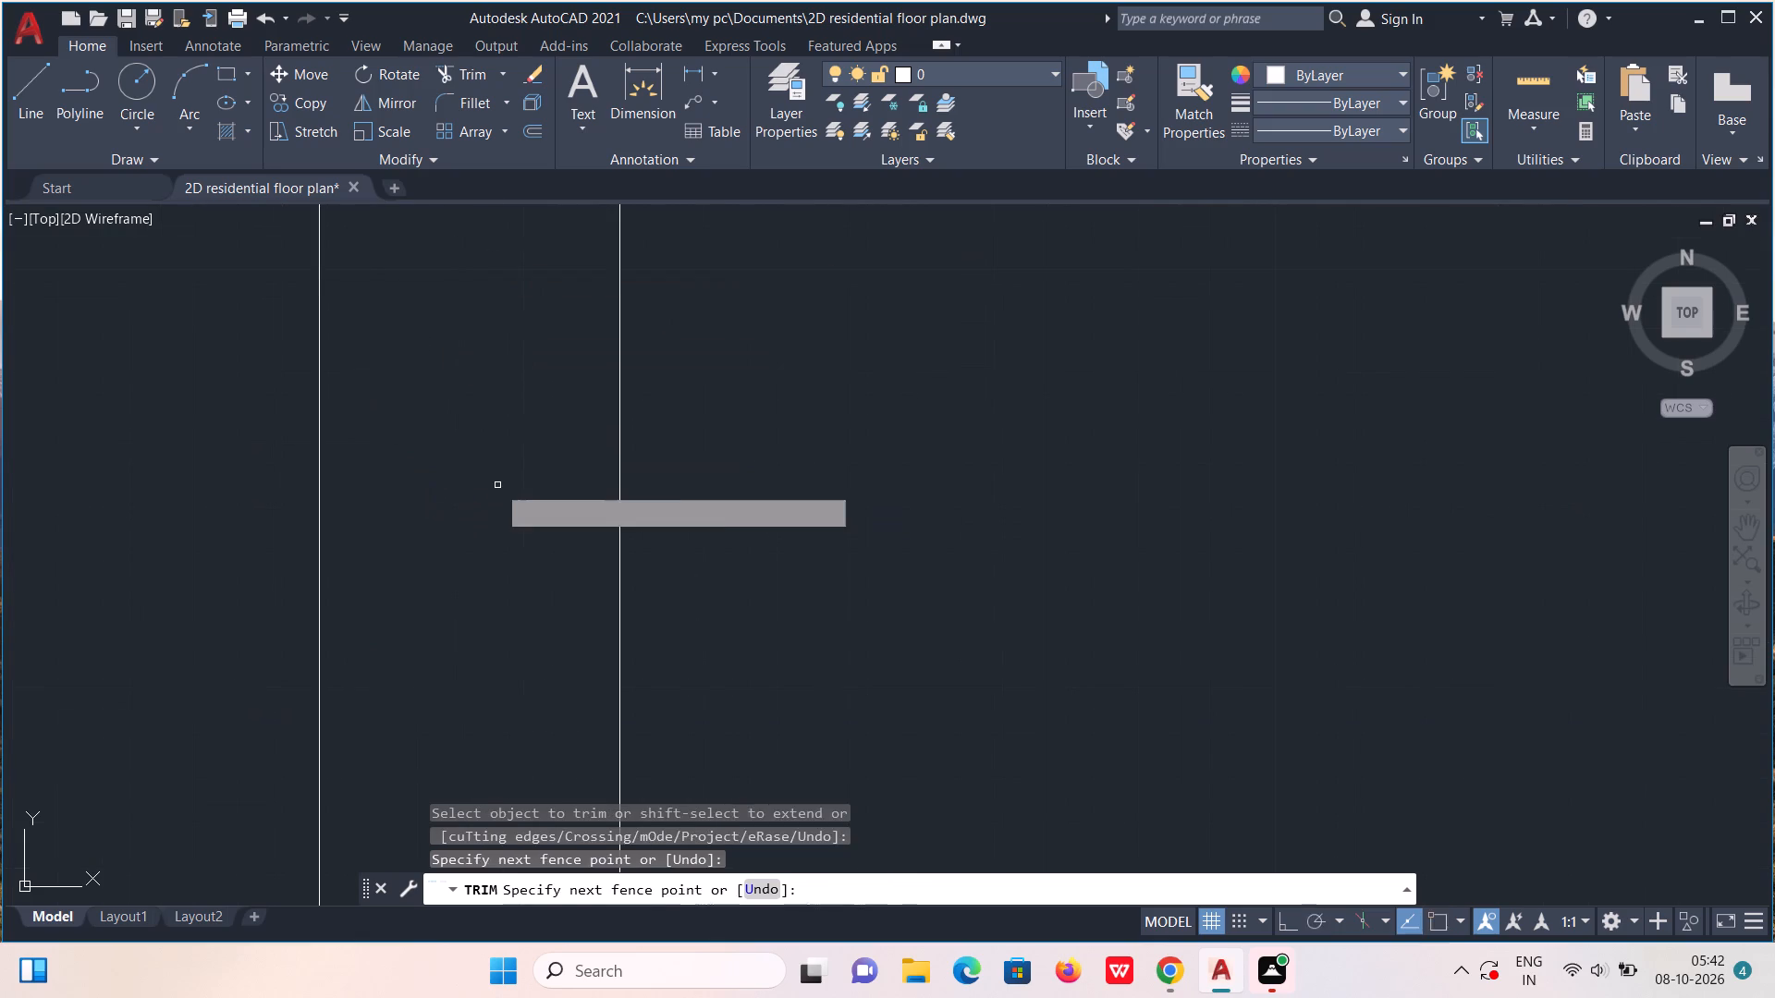
pyautogui.scroll(-3, 495, 478)
pyautogui.moveTo(474, 532); pyautogui.dragTo(473, 639)
pyautogui.scroll(-4, 474, 636)
# Trim the leftover stubs of the old bottom wall lines inside the left and right outer walls.
pyautogui.moveTo(399, 623); pyautogui.dragTo(1028, 624, button='middle')
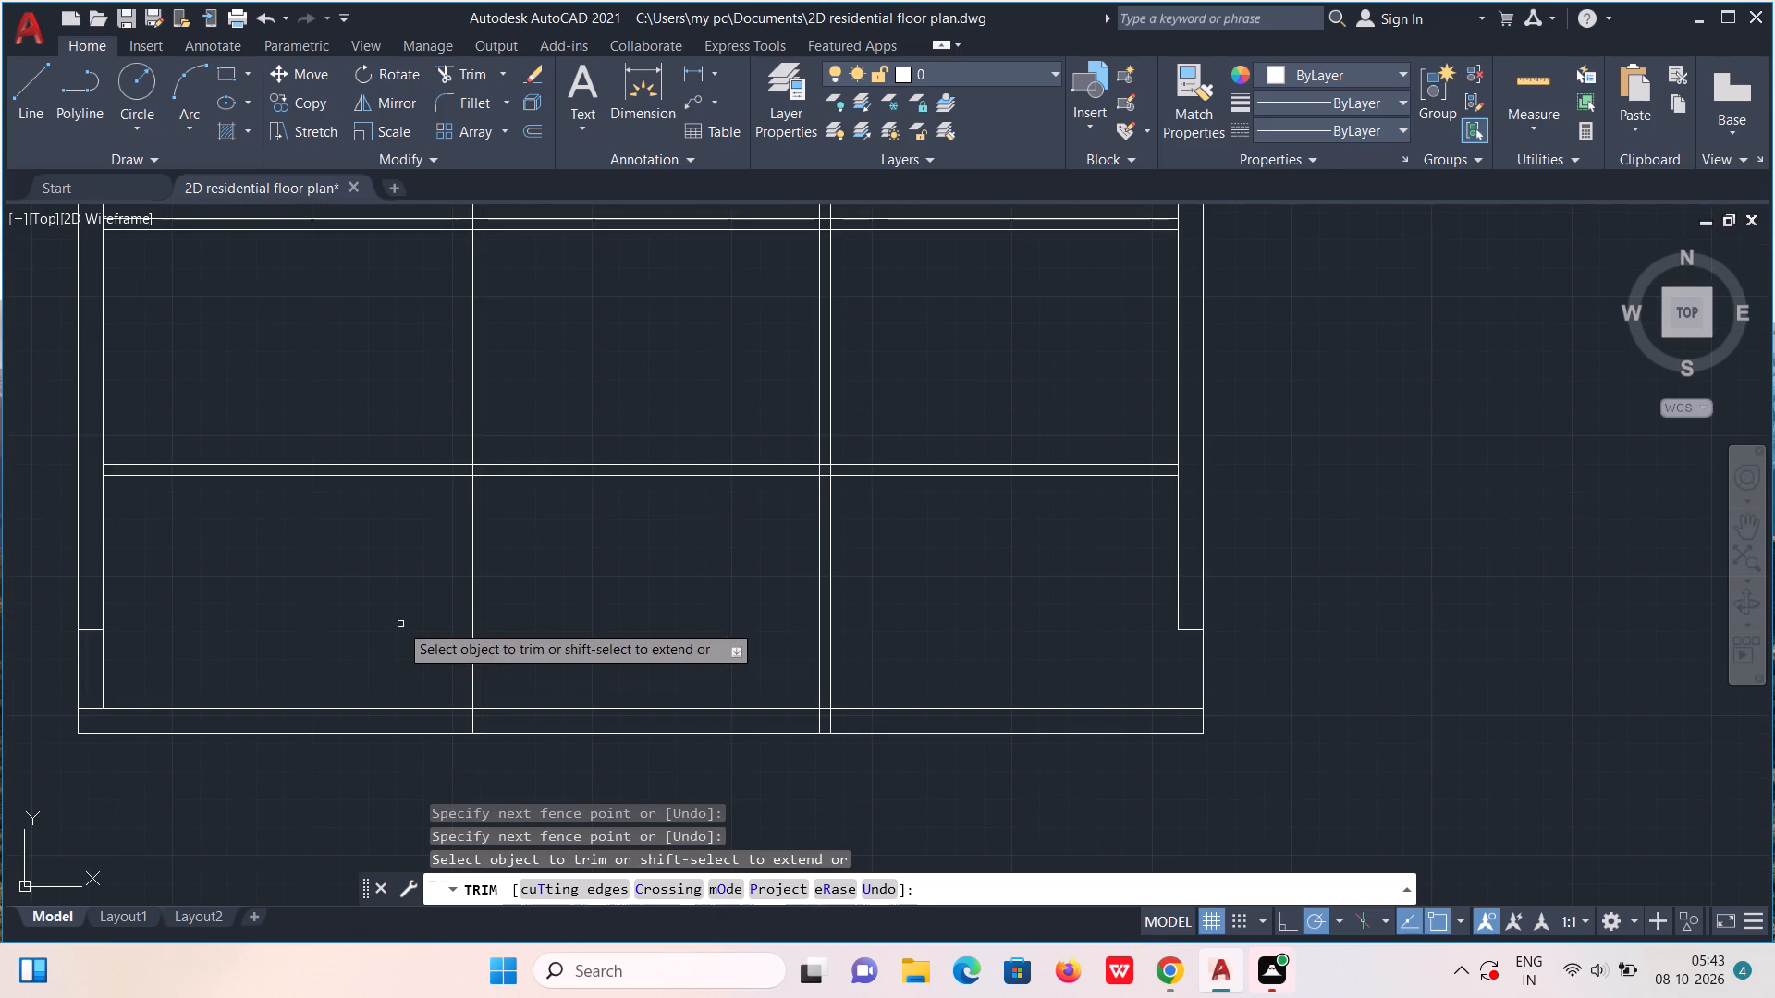
pyautogui.moveTo(1028, 624); pyautogui.dragTo(1304, 635, button='middle')
pyautogui.scroll(4, 987, 640)
pyautogui.moveTo(1004, 603); pyautogui.dragTo(1031, 681)
pyautogui.scroll(-5, 1016, 648)
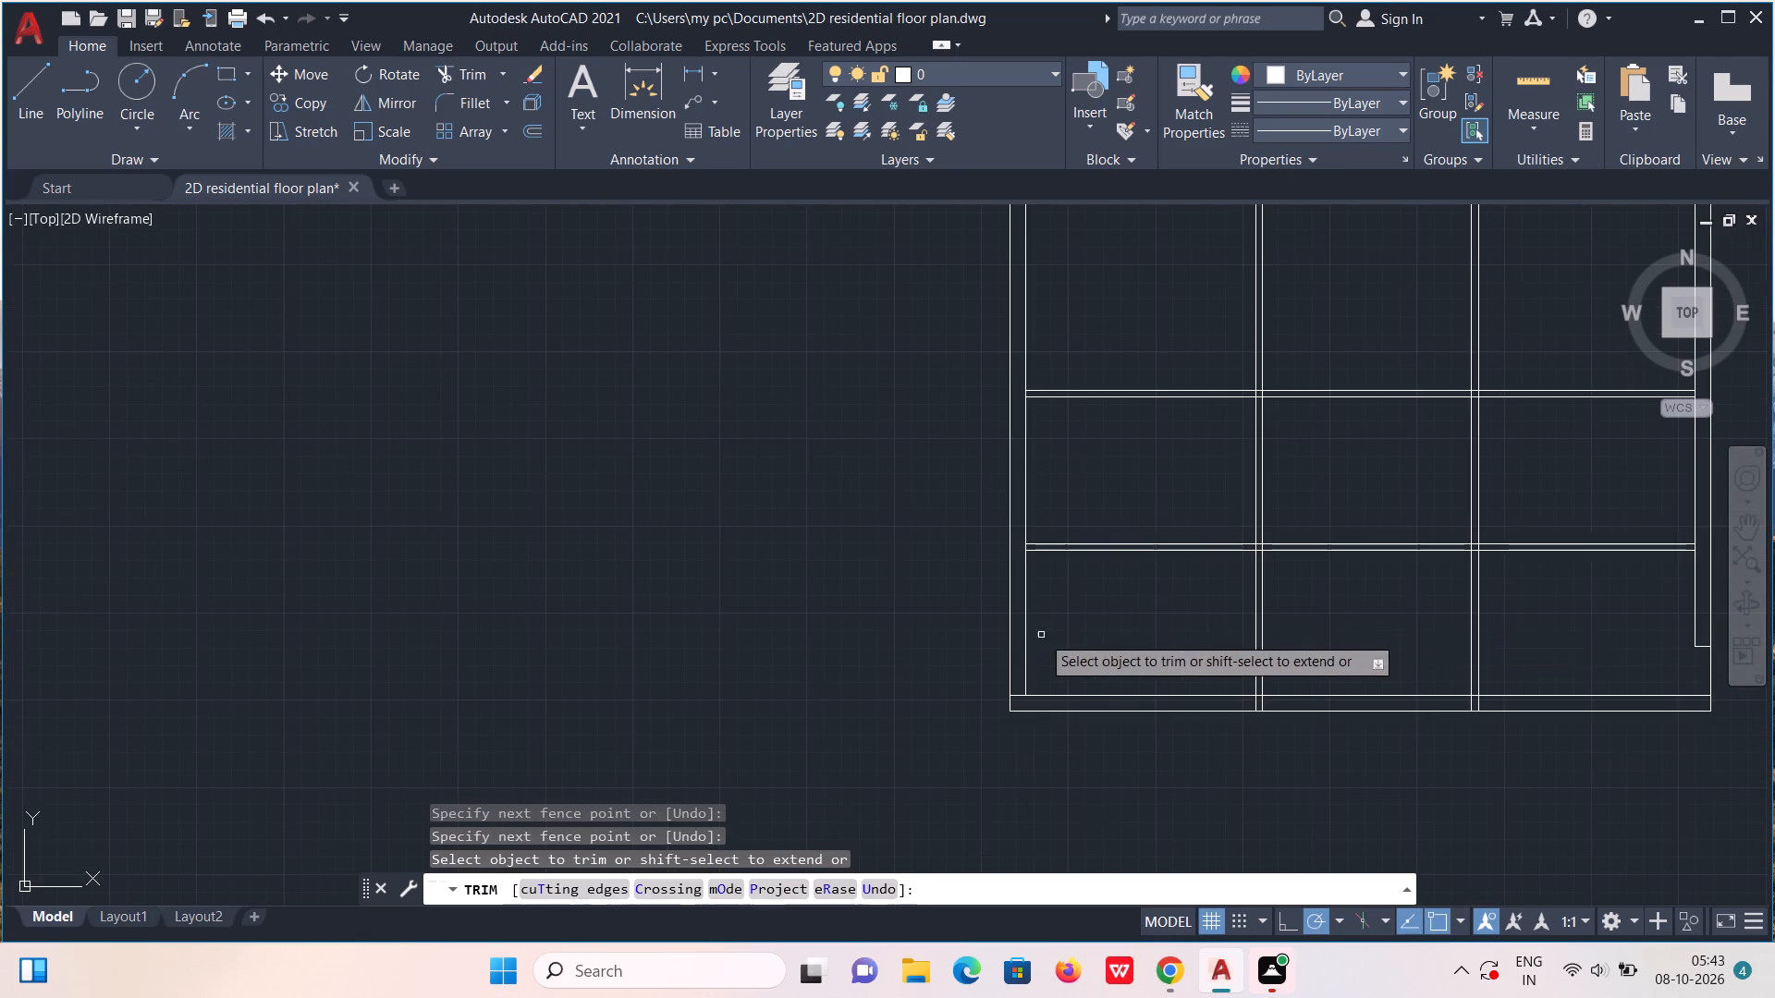
pyautogui.moveTo(1321, 629); pyautogui.dragTo(724, 689, button='middle')
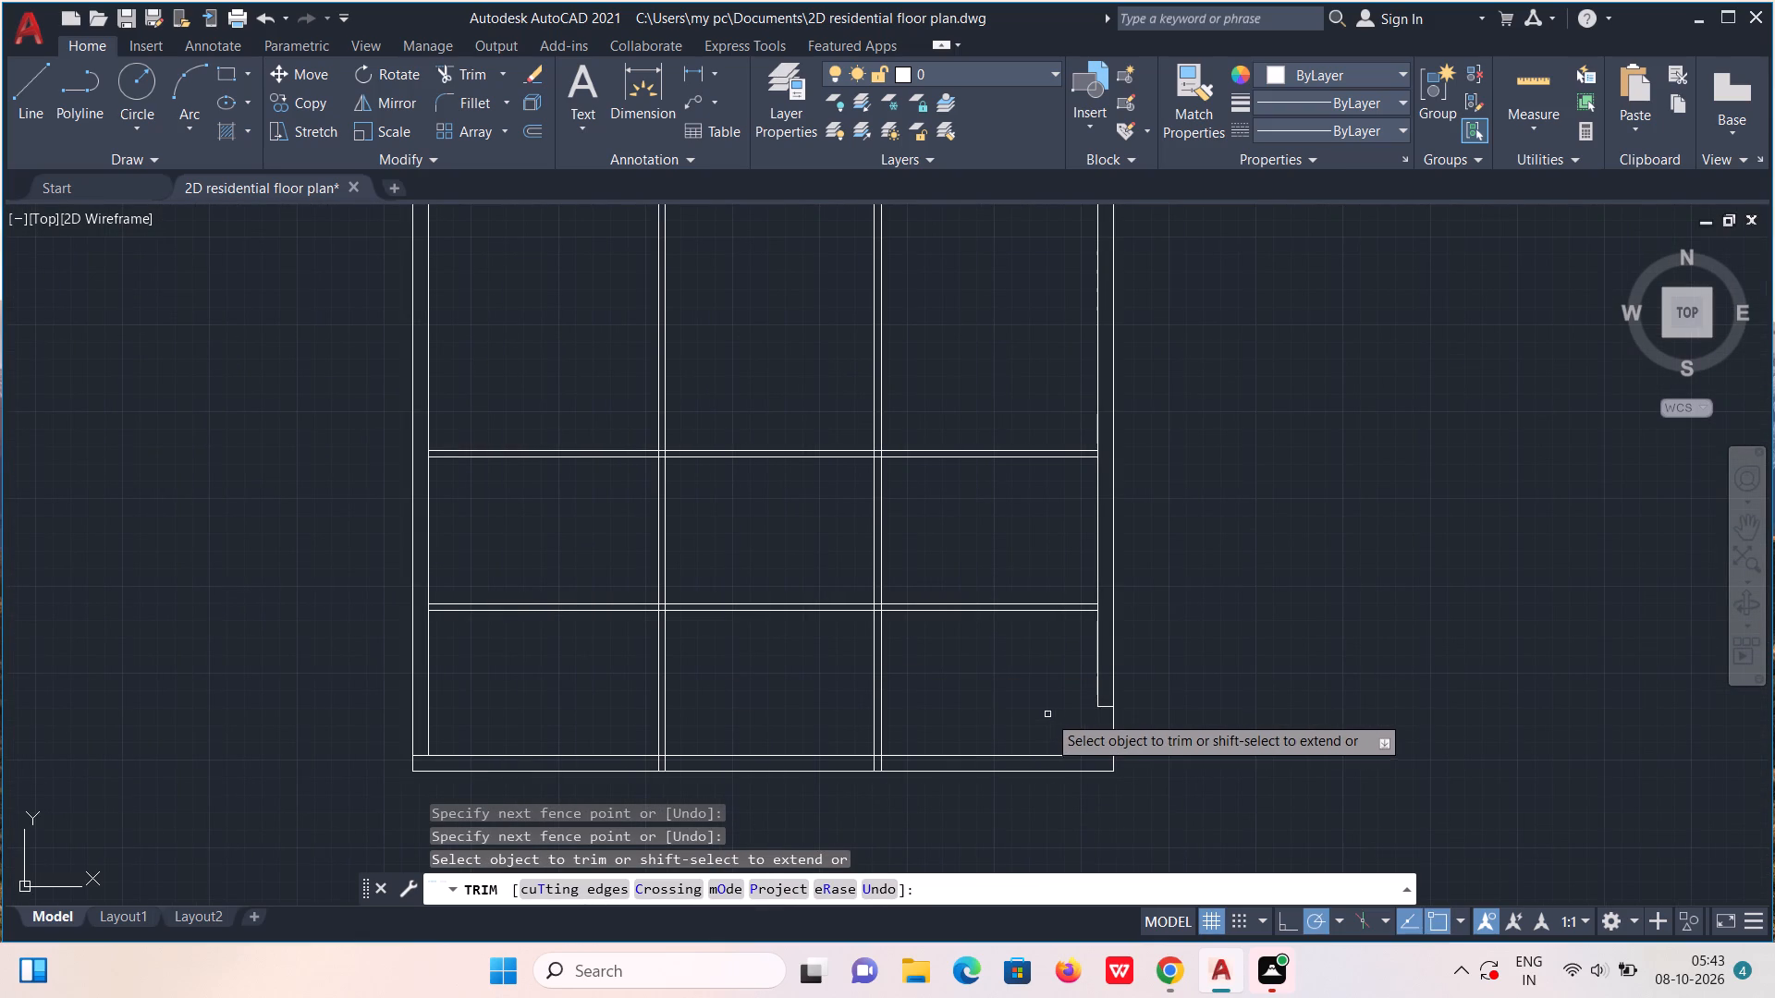
pyautogui.scroll(3, 1081, 712)
pyautogui.moveTo(1132, 678); pyautogui.dragTo(1139, 704)
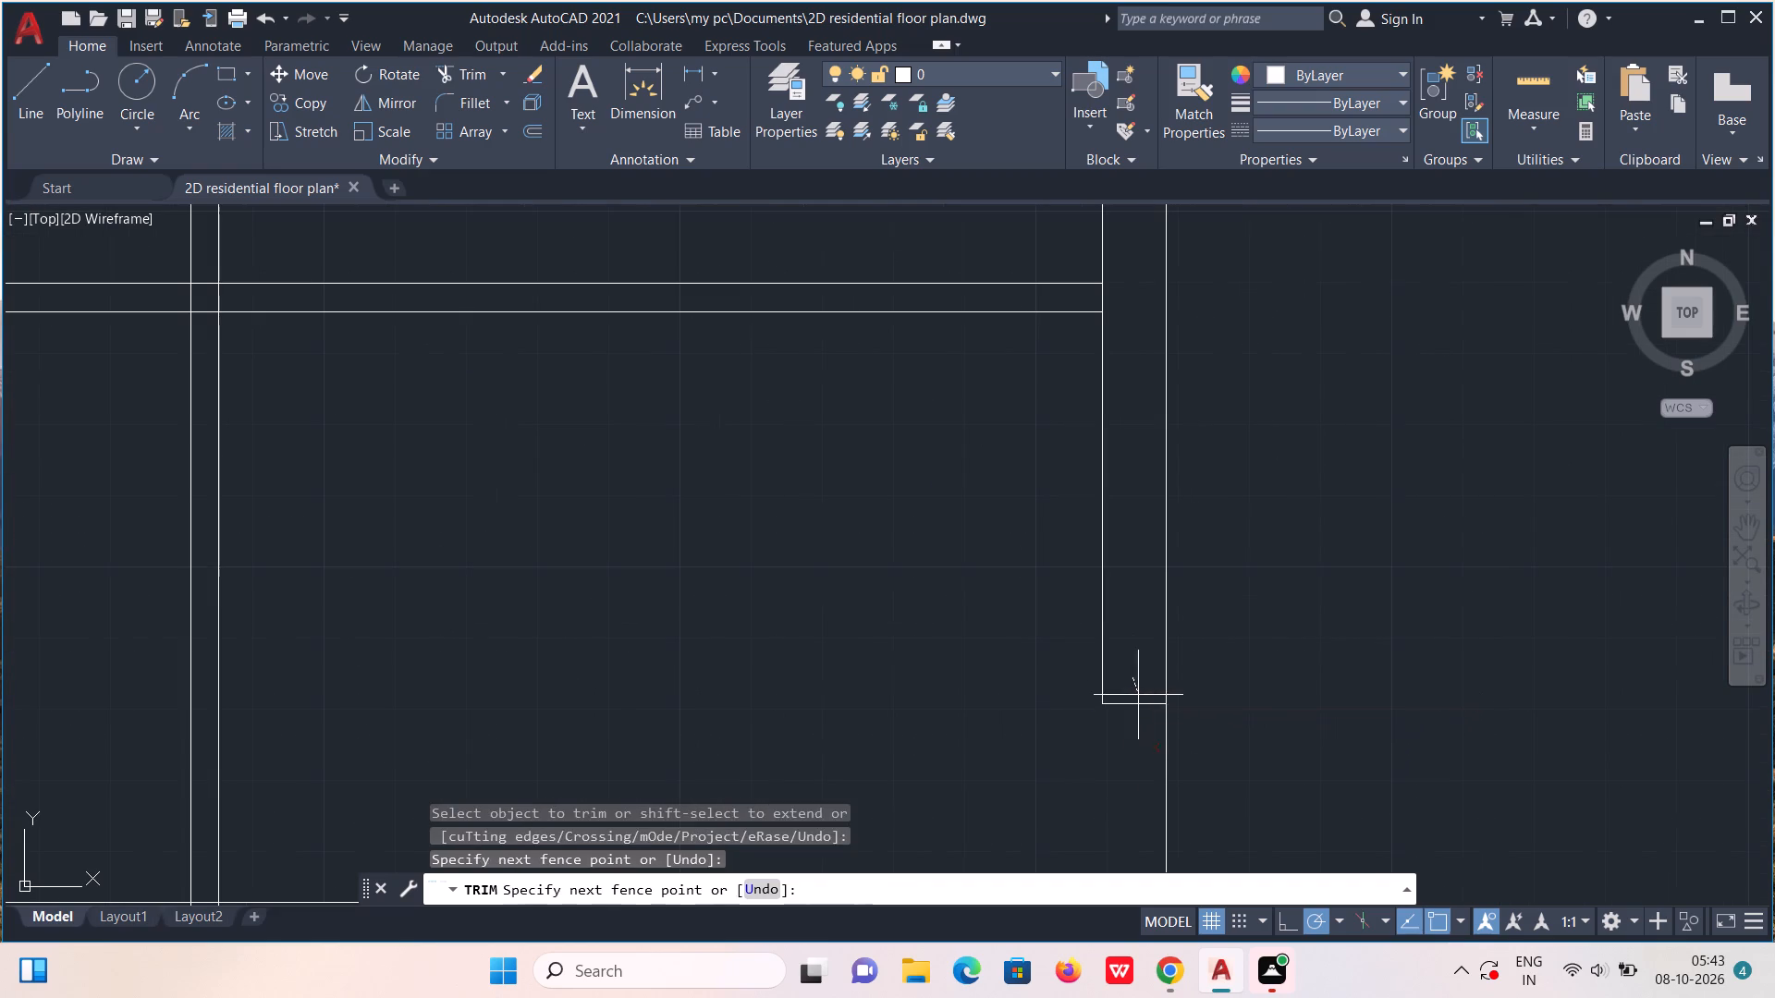
pyautogui.moveTo(1139, 704); pyautogui.dragTo(1147, 760)
pyautogui.scroll(-3, 772, 367)
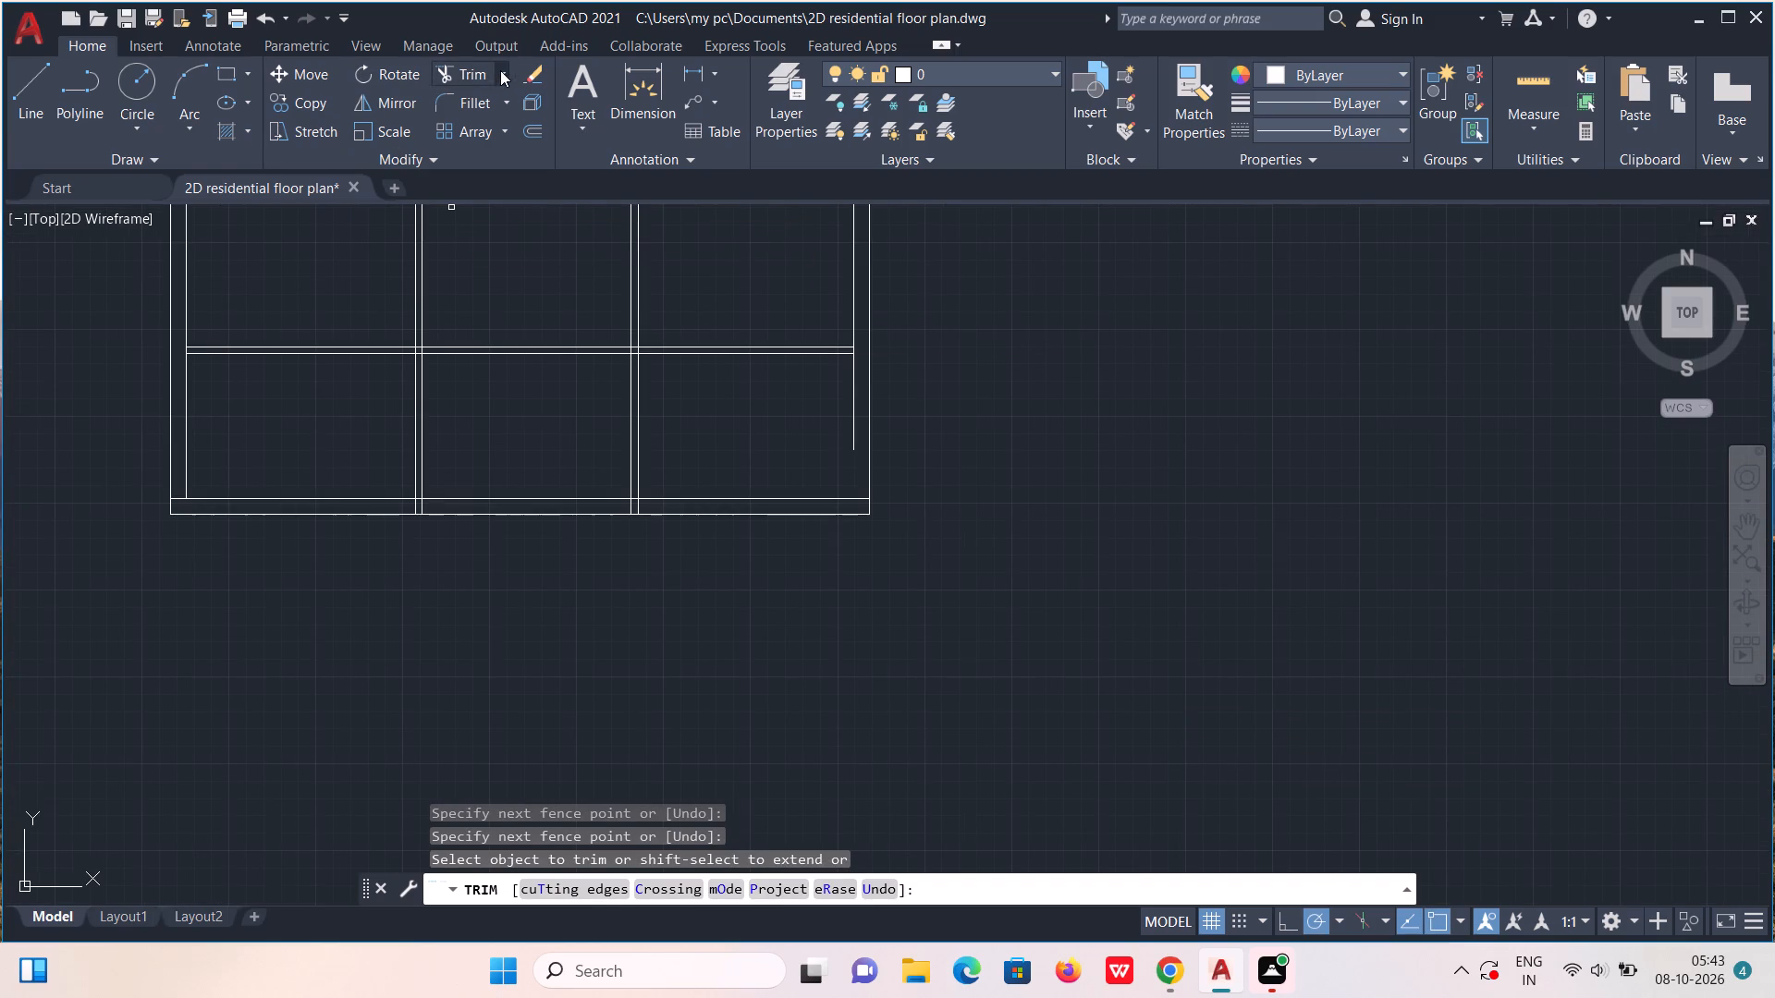
# Extend the inner right wall line down to the inner line of the new bottom wall.
pyautogui.click(500, 67)
pyautogui.click(481, 155)
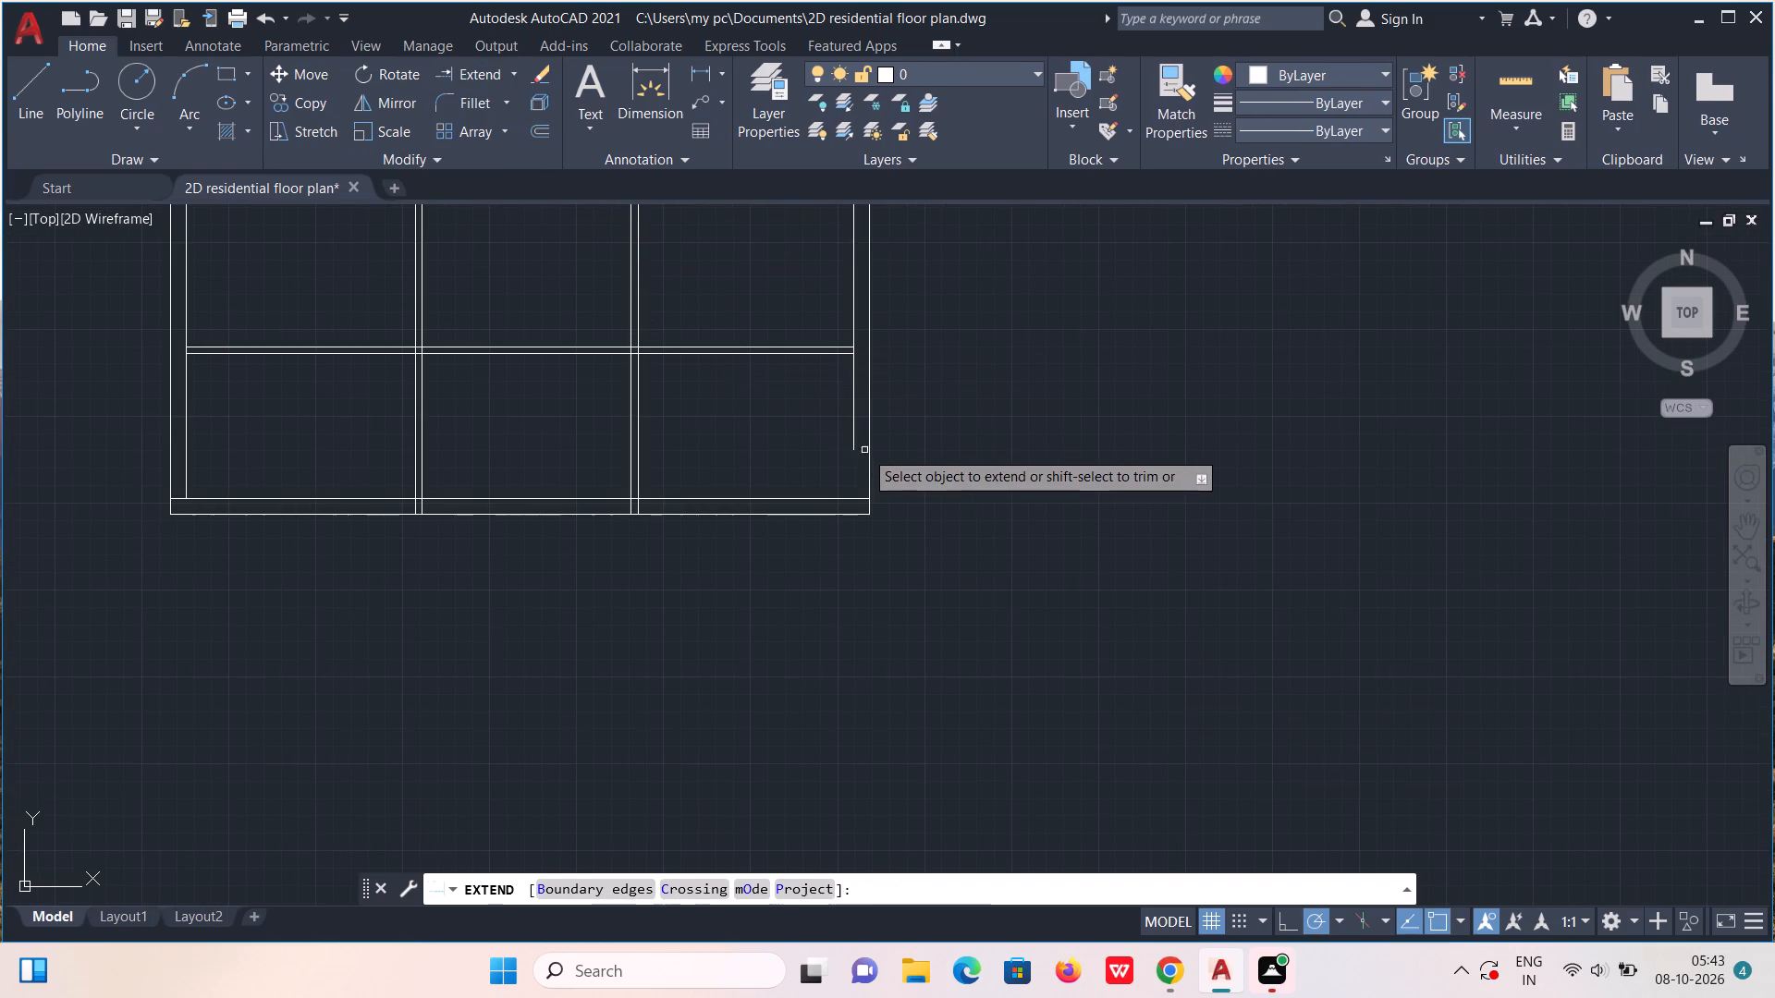
pyautogui.click(852, 430)
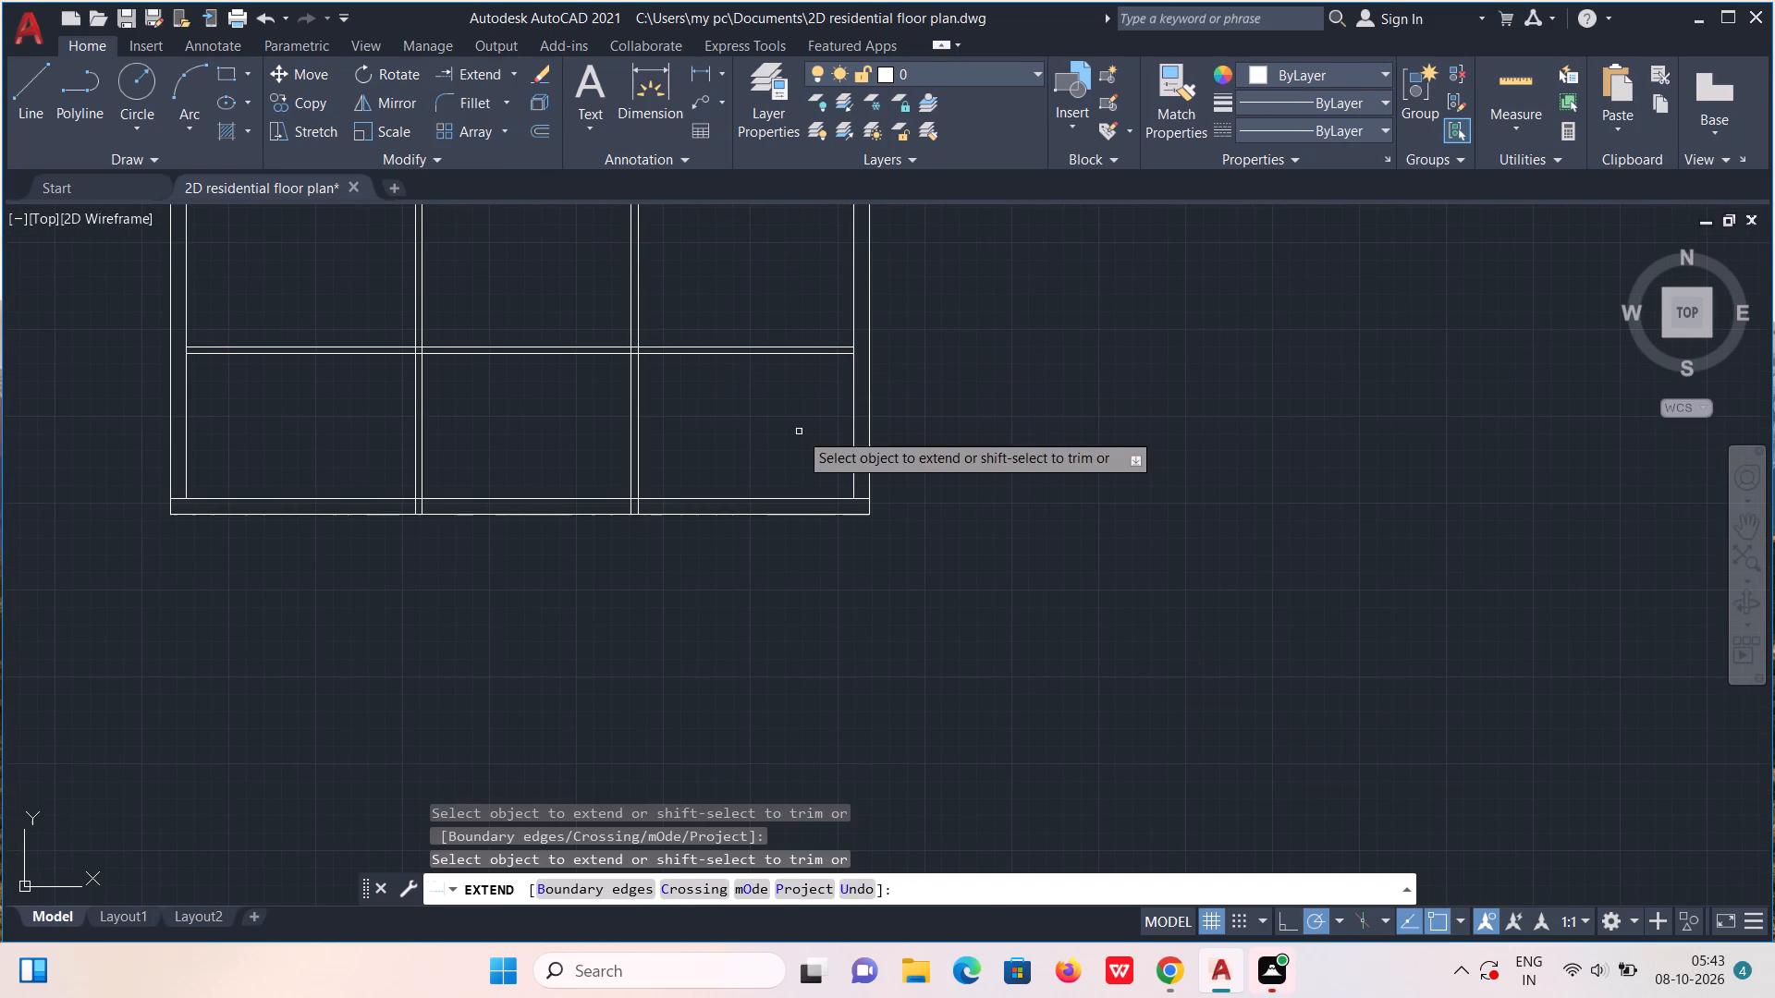
pyautogui.press('Escape')
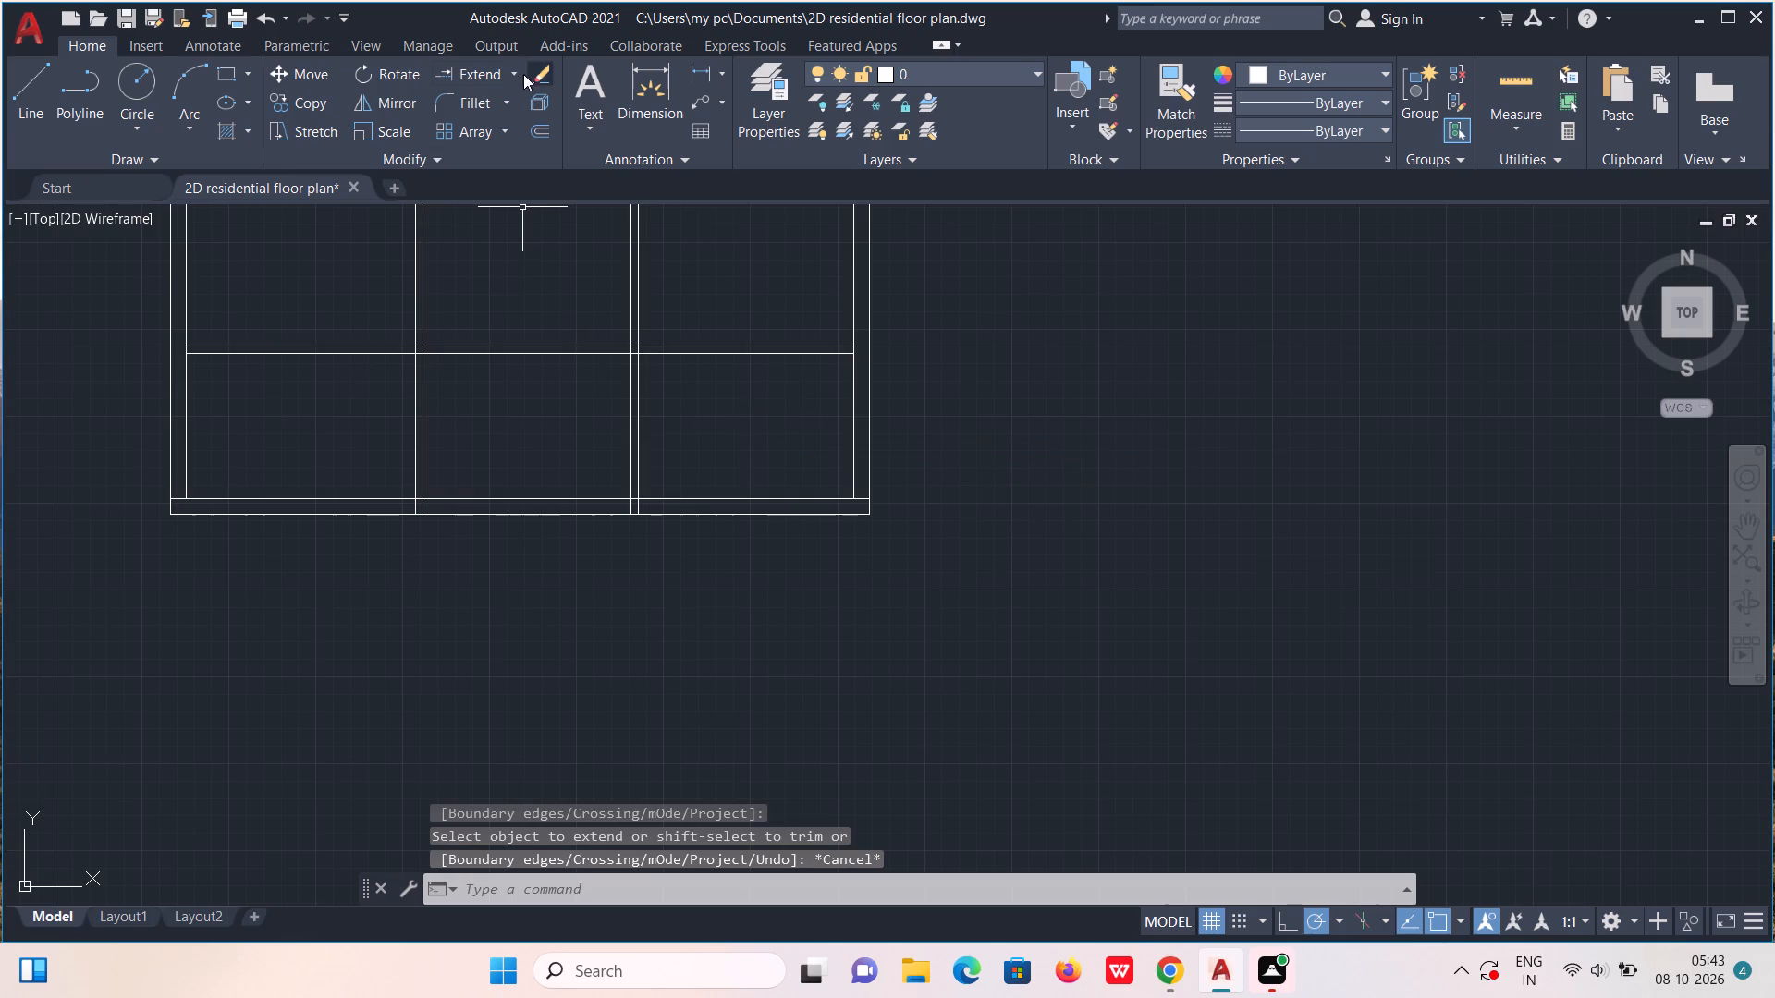
# Trim the inner bottom wall line's overhang inside the right outer wall at the bottom-right corner of the plan.
pyautogui.click(506, 74)
pyautogui.click(515, 72)
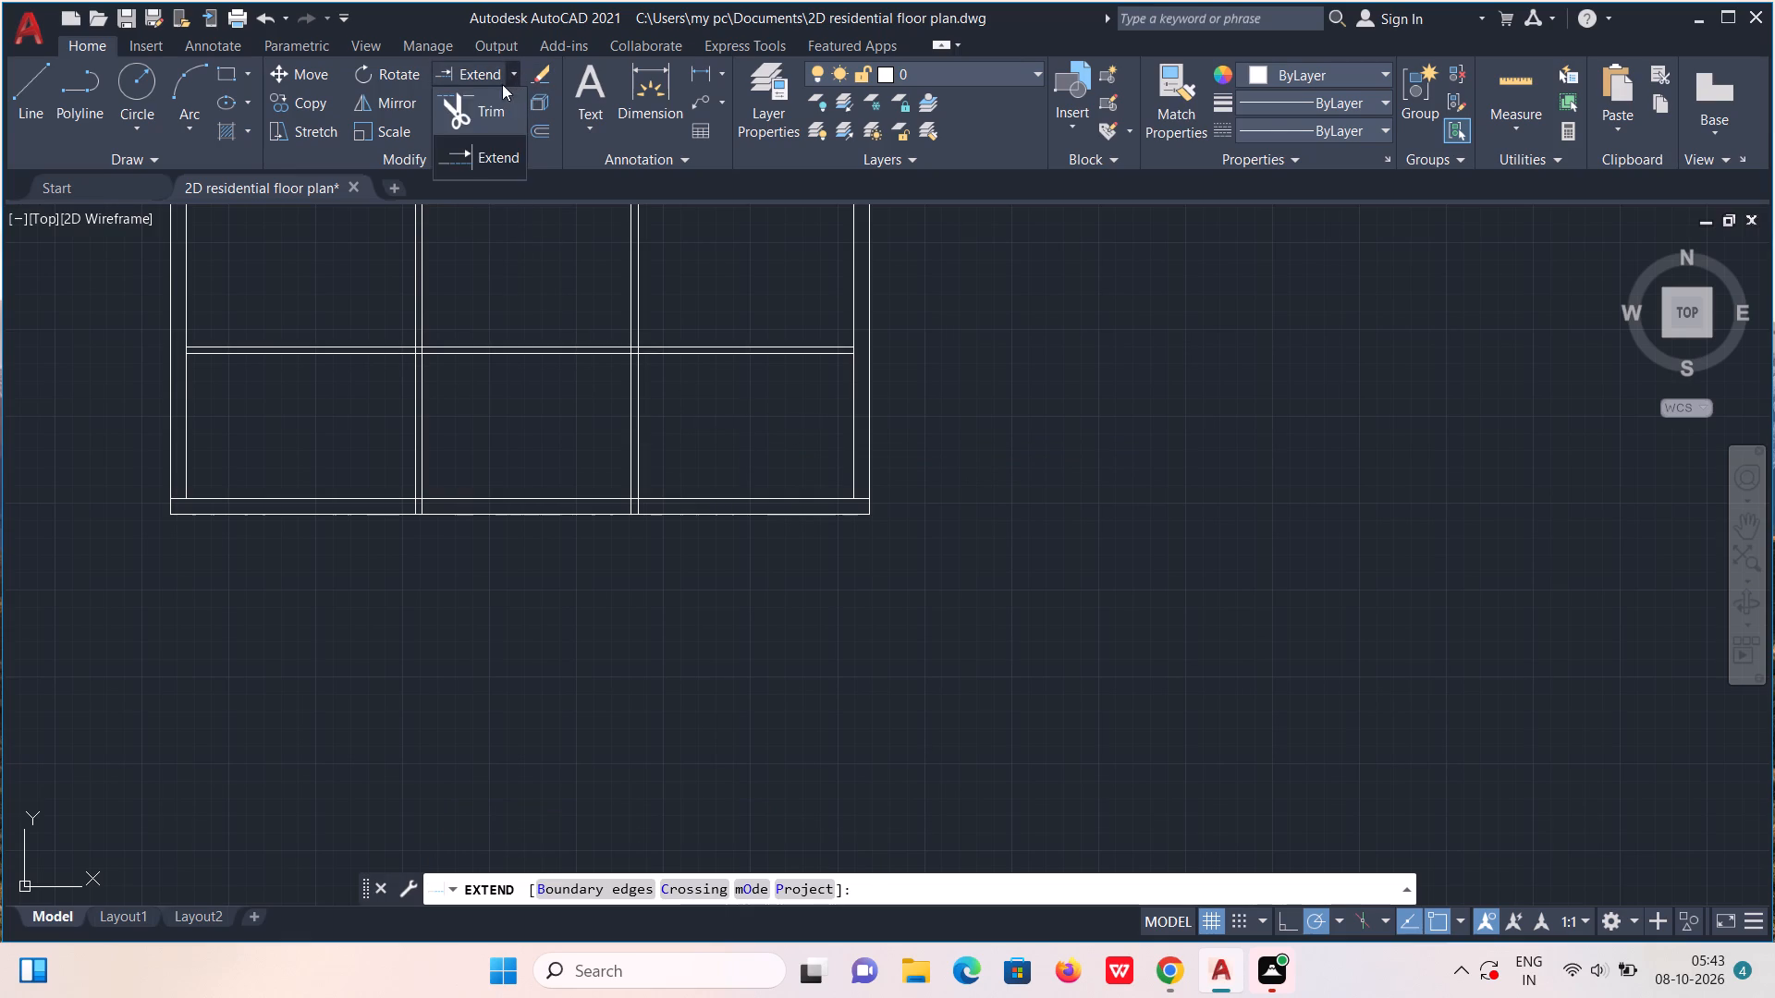
pyautogui.click(497, 109)
pyautogui.scroll(5, 841, 511)
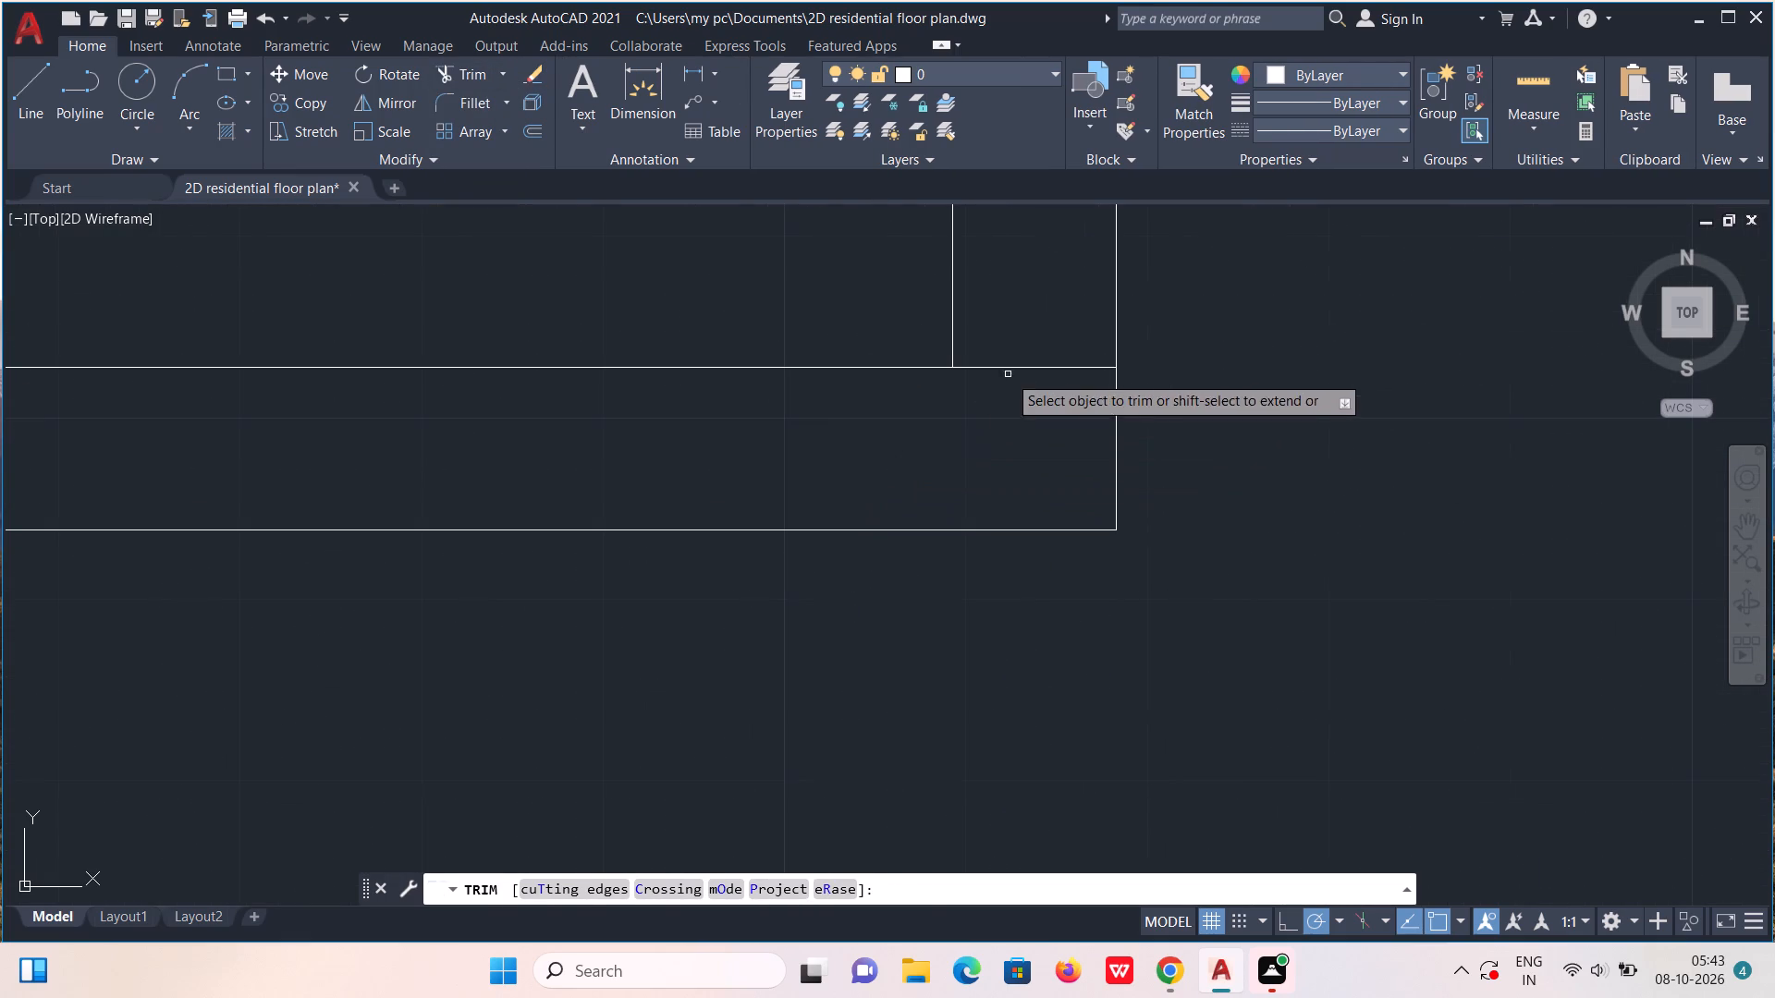
pyautogui.moveTo(1024, 328); pyautogui.dragTo(1031, 395)
pyautogui.scroll(-6, 1028, 391)
# Trim both vertical partitions back to the inner bottom wall line and remove that line's segment between each partition's two faces.
pyautogui.scroll(5, 868, 416)
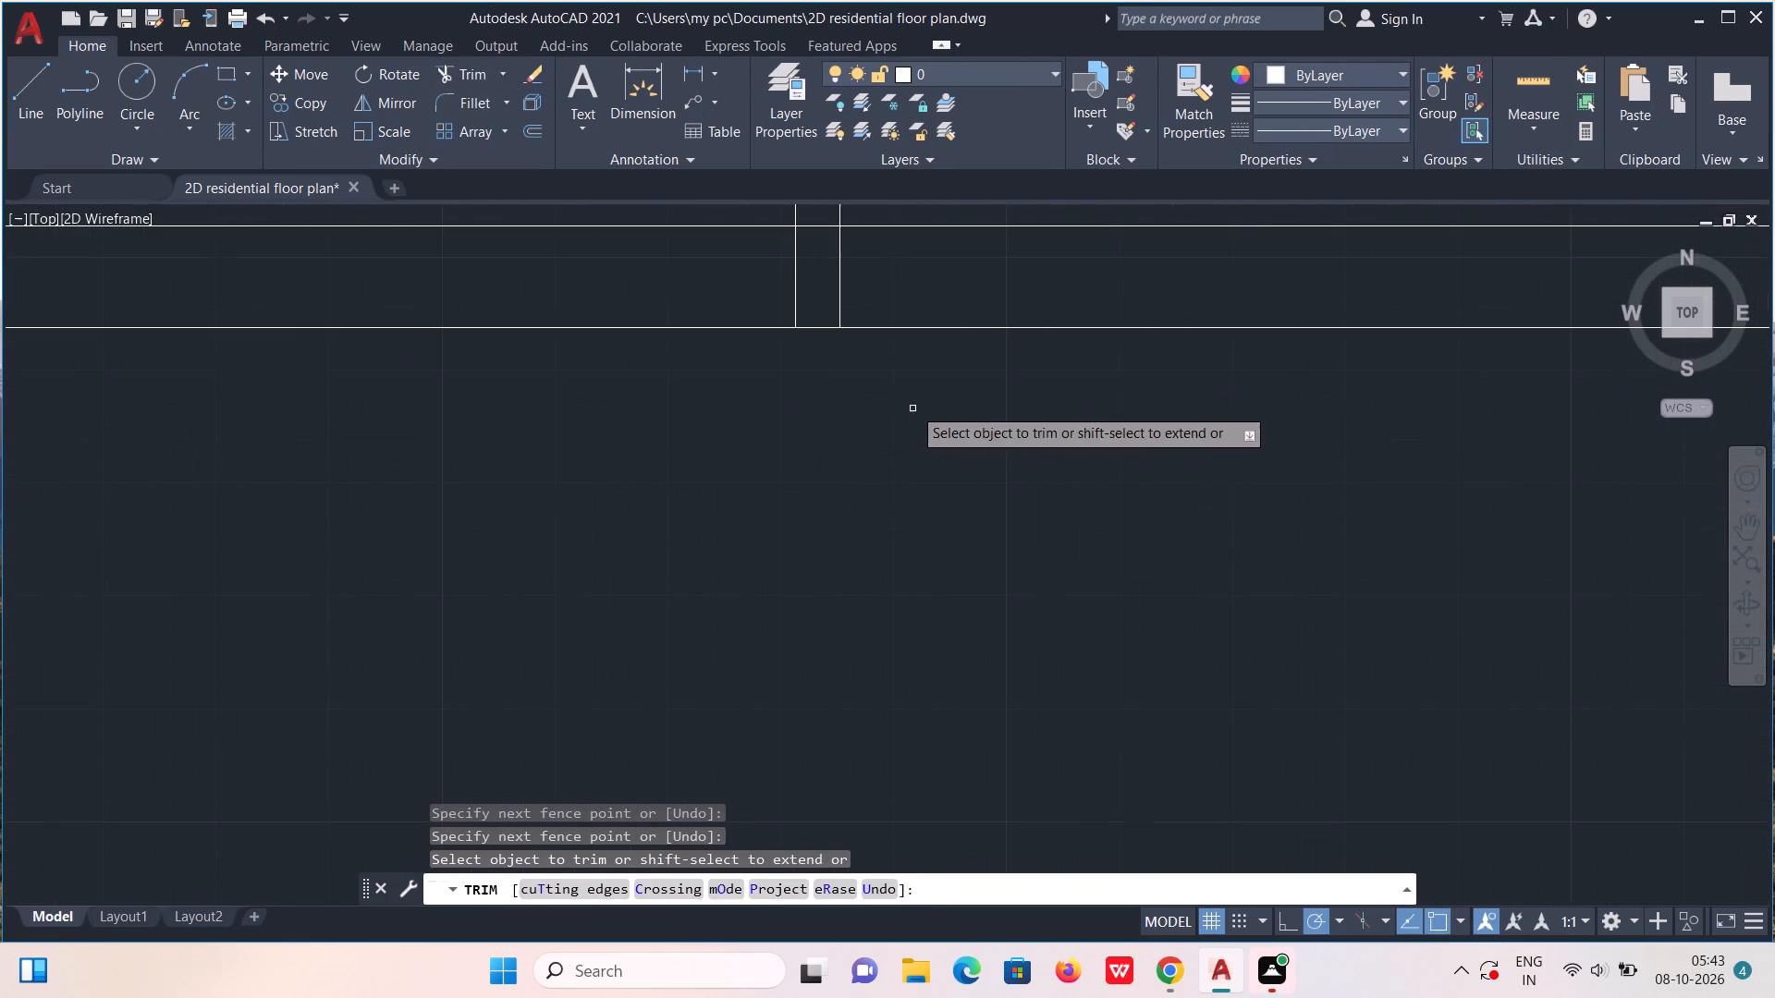
pyautogui.moveTo(752, 275); pyautogui.dragTo(911, 279)
pyautogui.moveTo(826, 220); pyautogui.dragTo(826, 219)
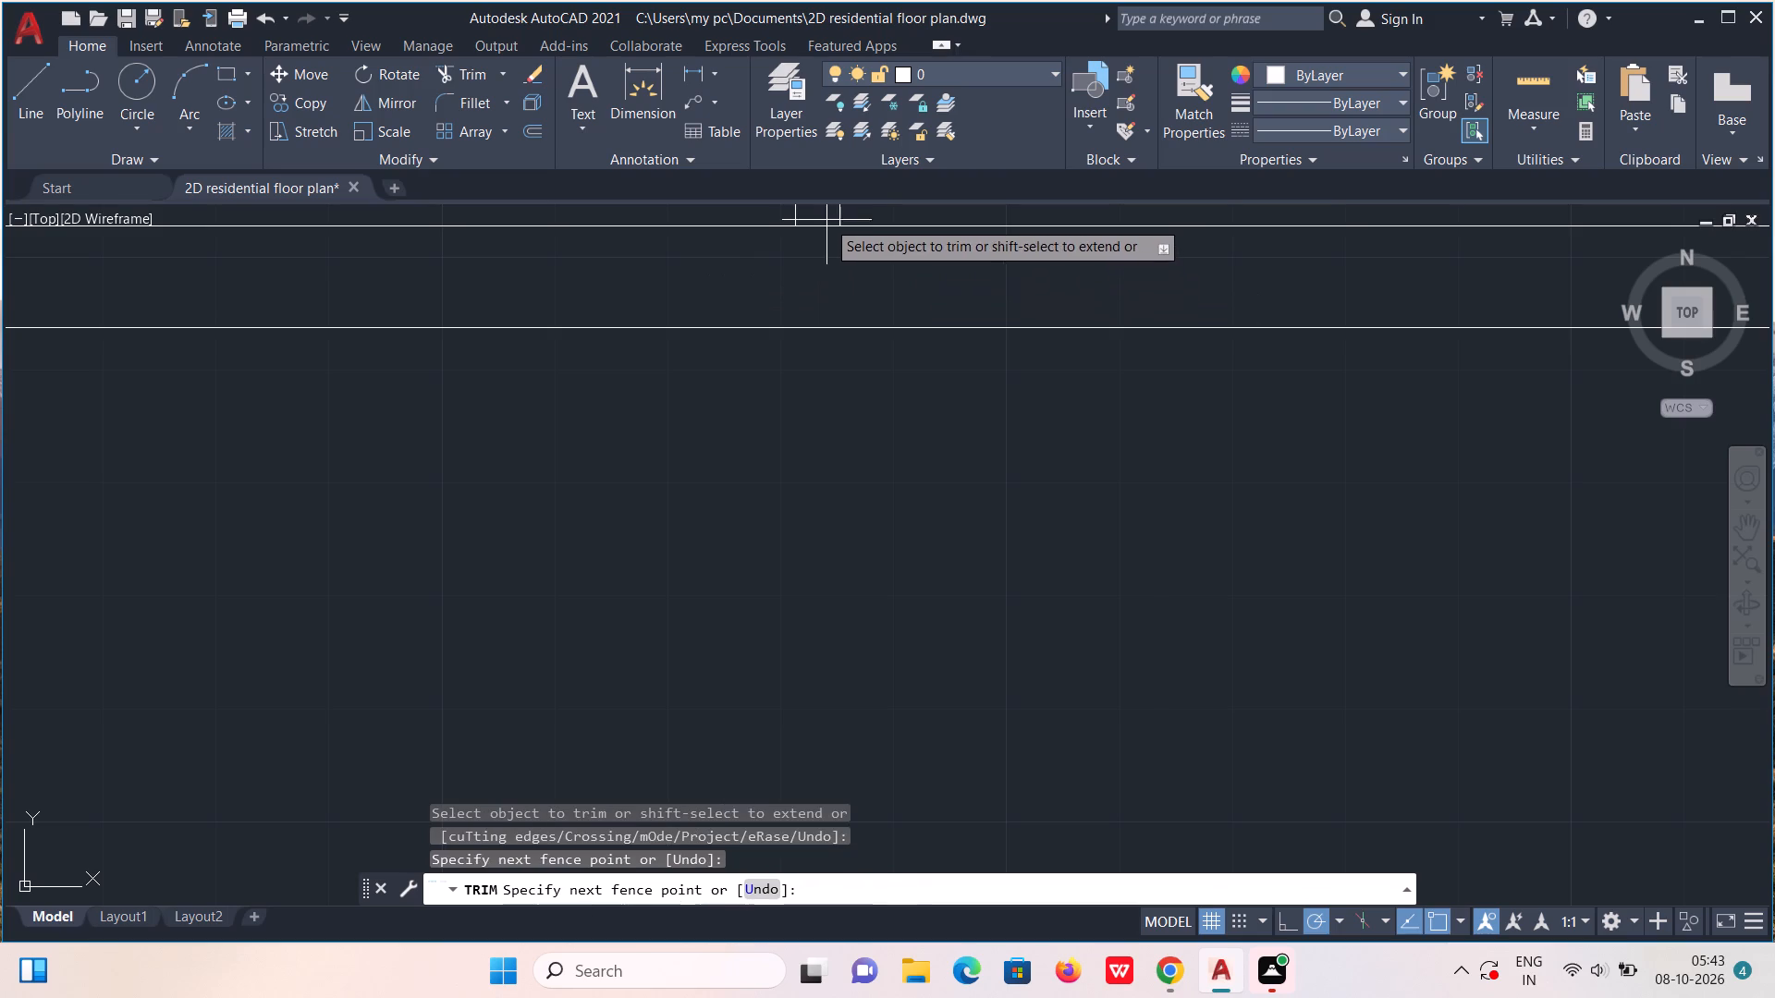
pyautogui.moveTo(826, 219); pyautogui.dragTo(826, 237)
pyautogui.scroll(-3, 826, 237)
pyautogui.moveTo(563, 414); pyautogui.dragTo(1103, 722, button='middle')
pyautogui.scroll(-1, 573, 432)
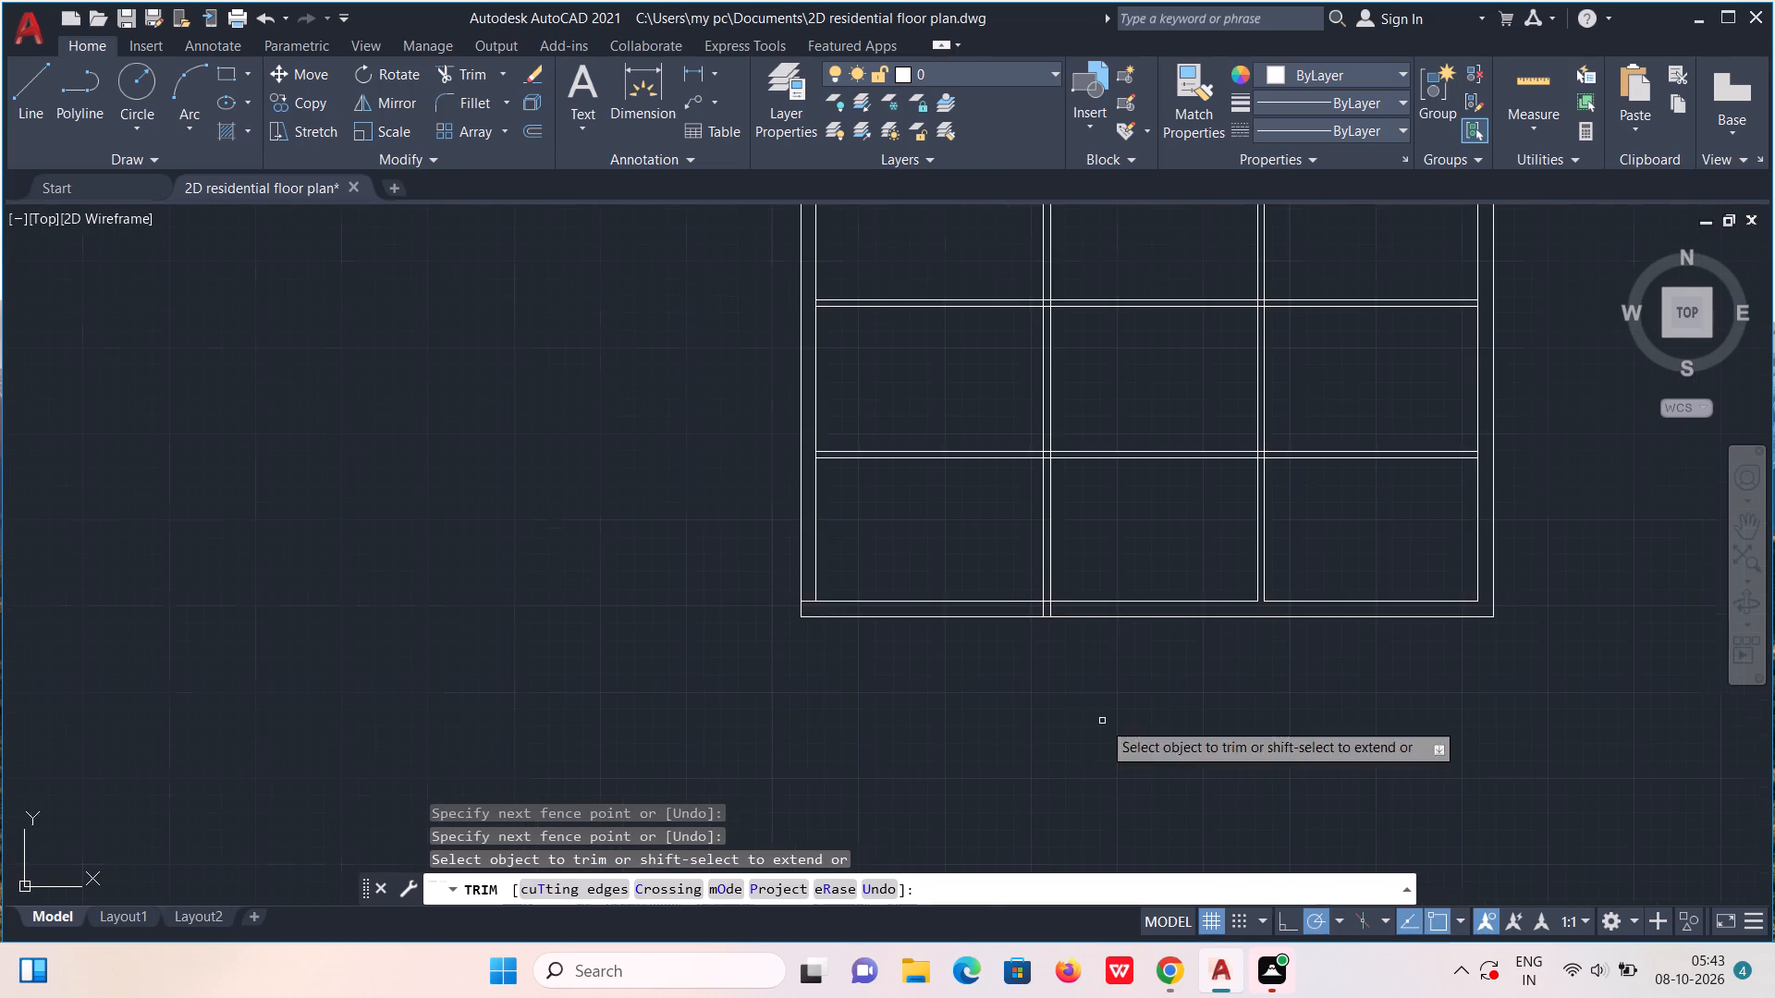
pyautogui.scroll(4, 1017, 589)
pyautogui.moveTo(1168, 740); pyautogui.dragTo(1368, 749)
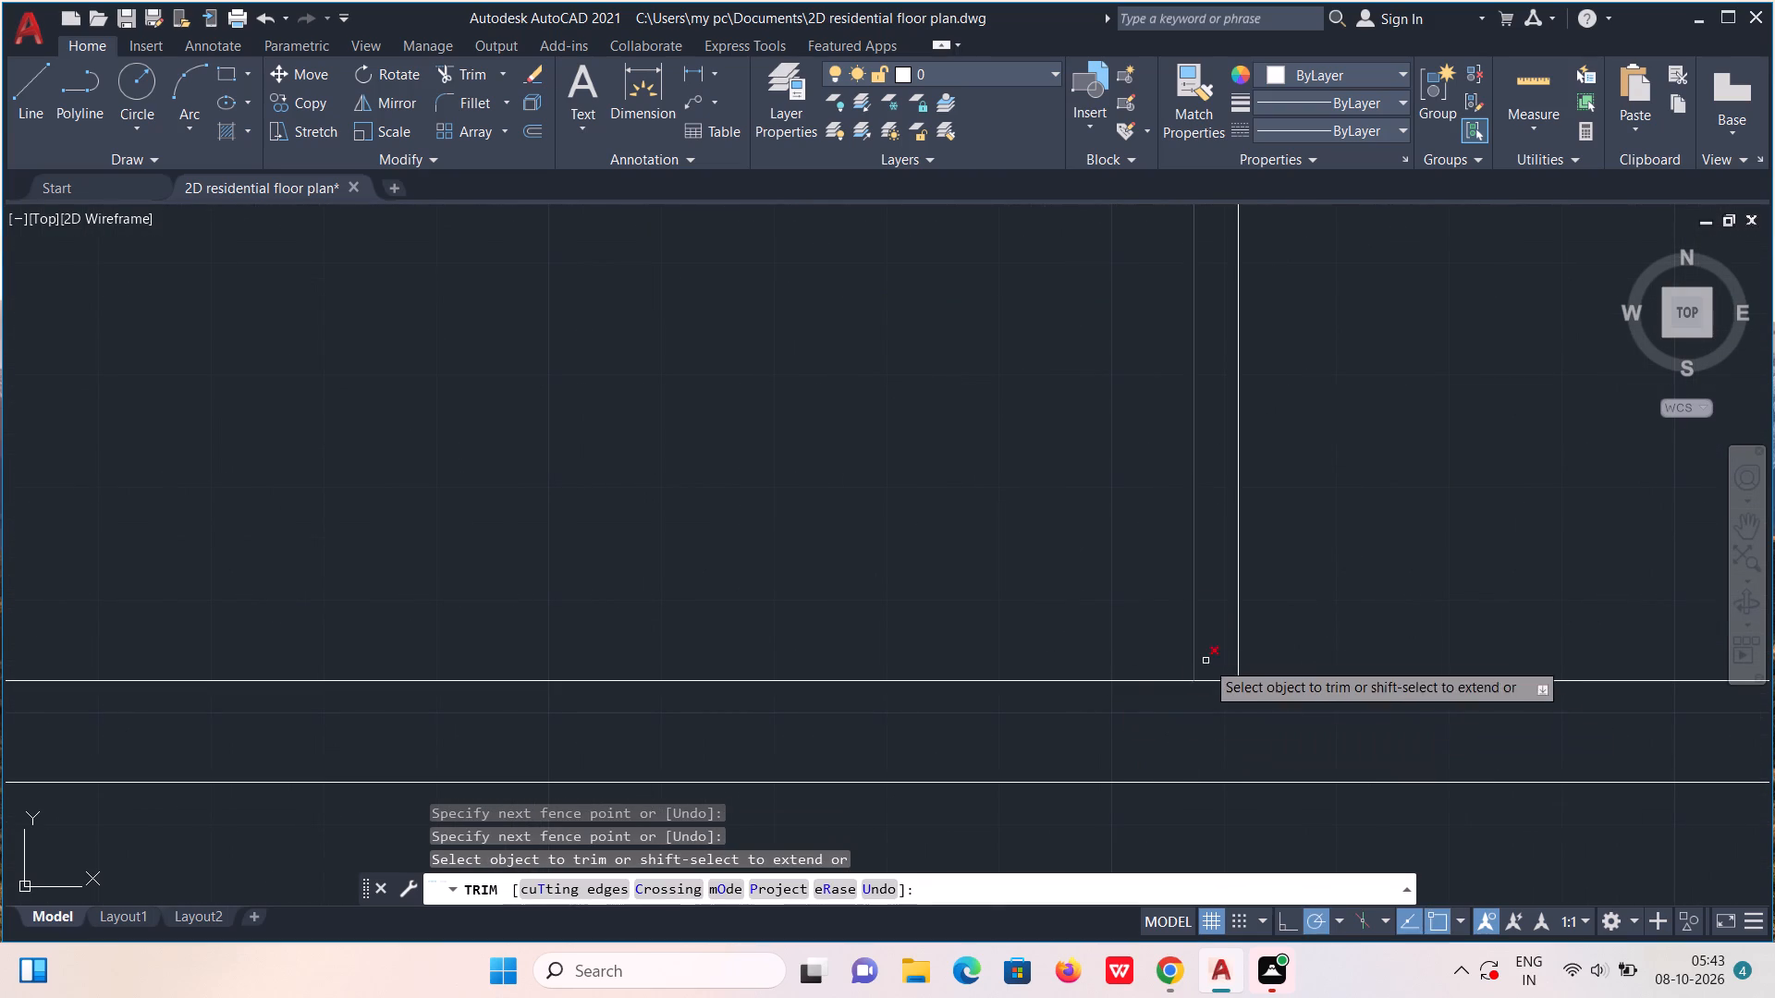
pyautogui.moveTo(1221, 668); pyautogui.dragTo(1218, 712)
pyautogui.scroll(-5, 1217, 698)
# Trim the inner bottom wall line's overhang inside the left outer wall at the bottom-left corner of the plan.
pyautogui.scroll(5, 1074, 693)
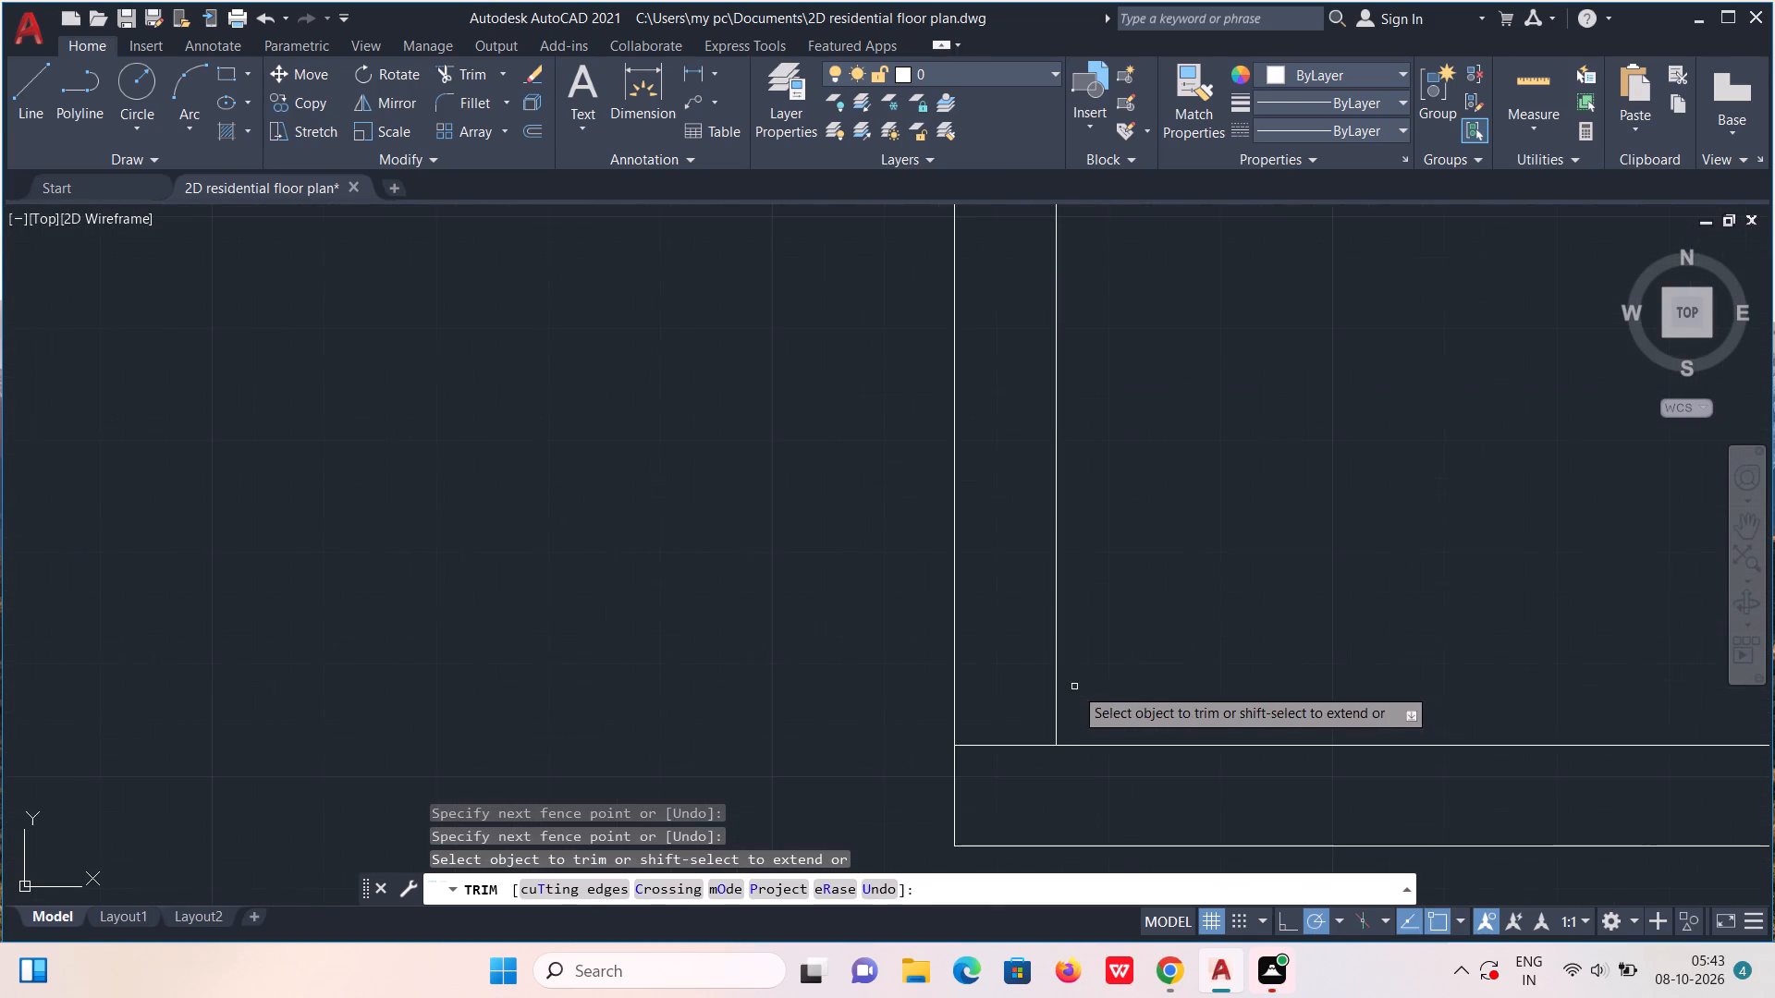
pyautogui.moveTo(980, 702); pyautogui.dragTo(991, 776)
pyautogui.scroll(-6, 990, 766)
pyautogui.press('Escape')
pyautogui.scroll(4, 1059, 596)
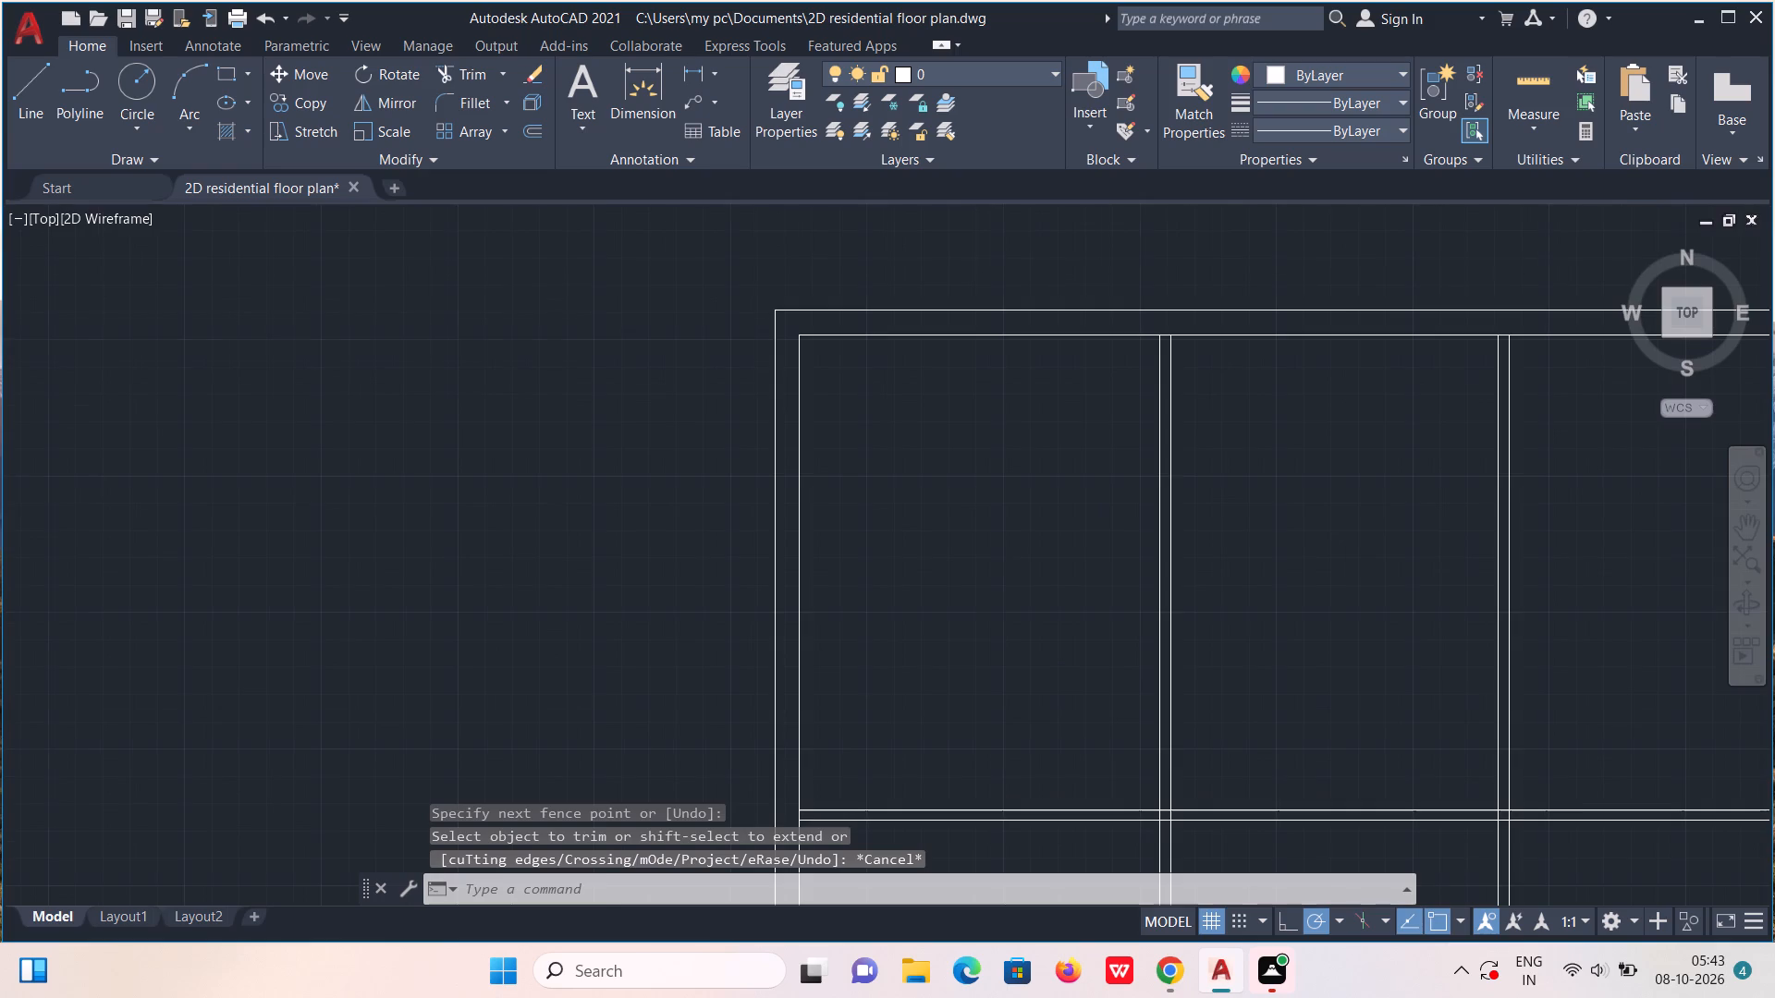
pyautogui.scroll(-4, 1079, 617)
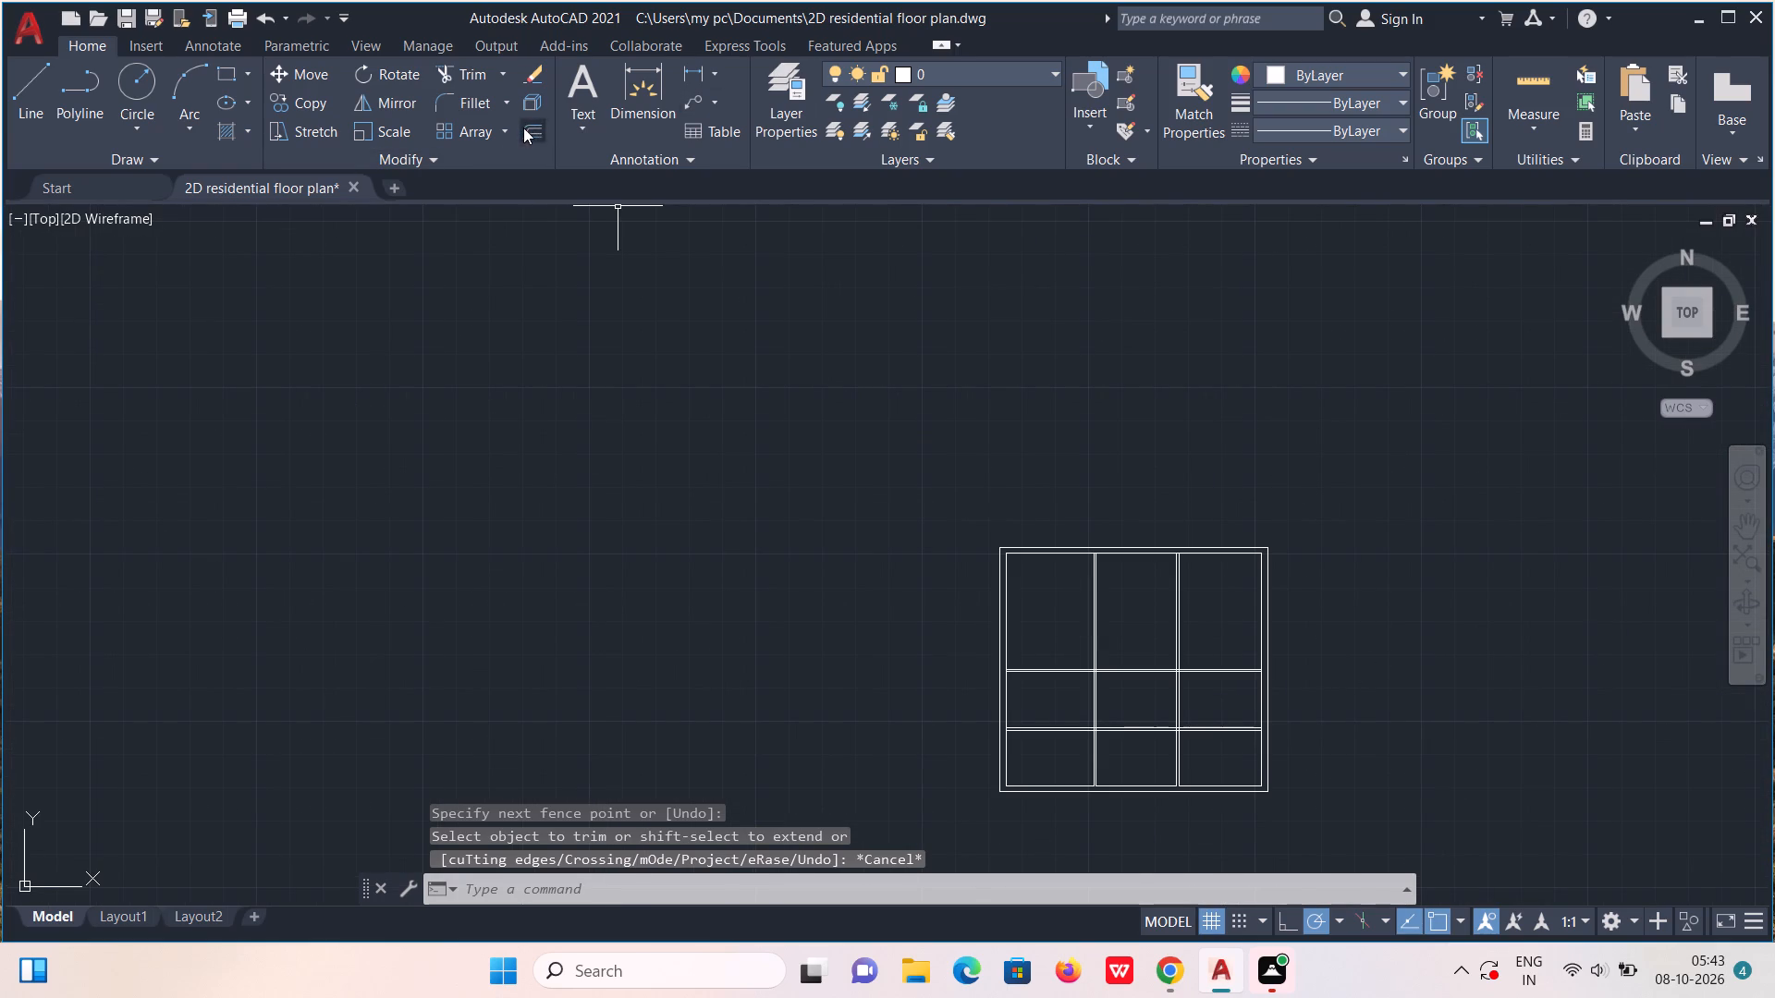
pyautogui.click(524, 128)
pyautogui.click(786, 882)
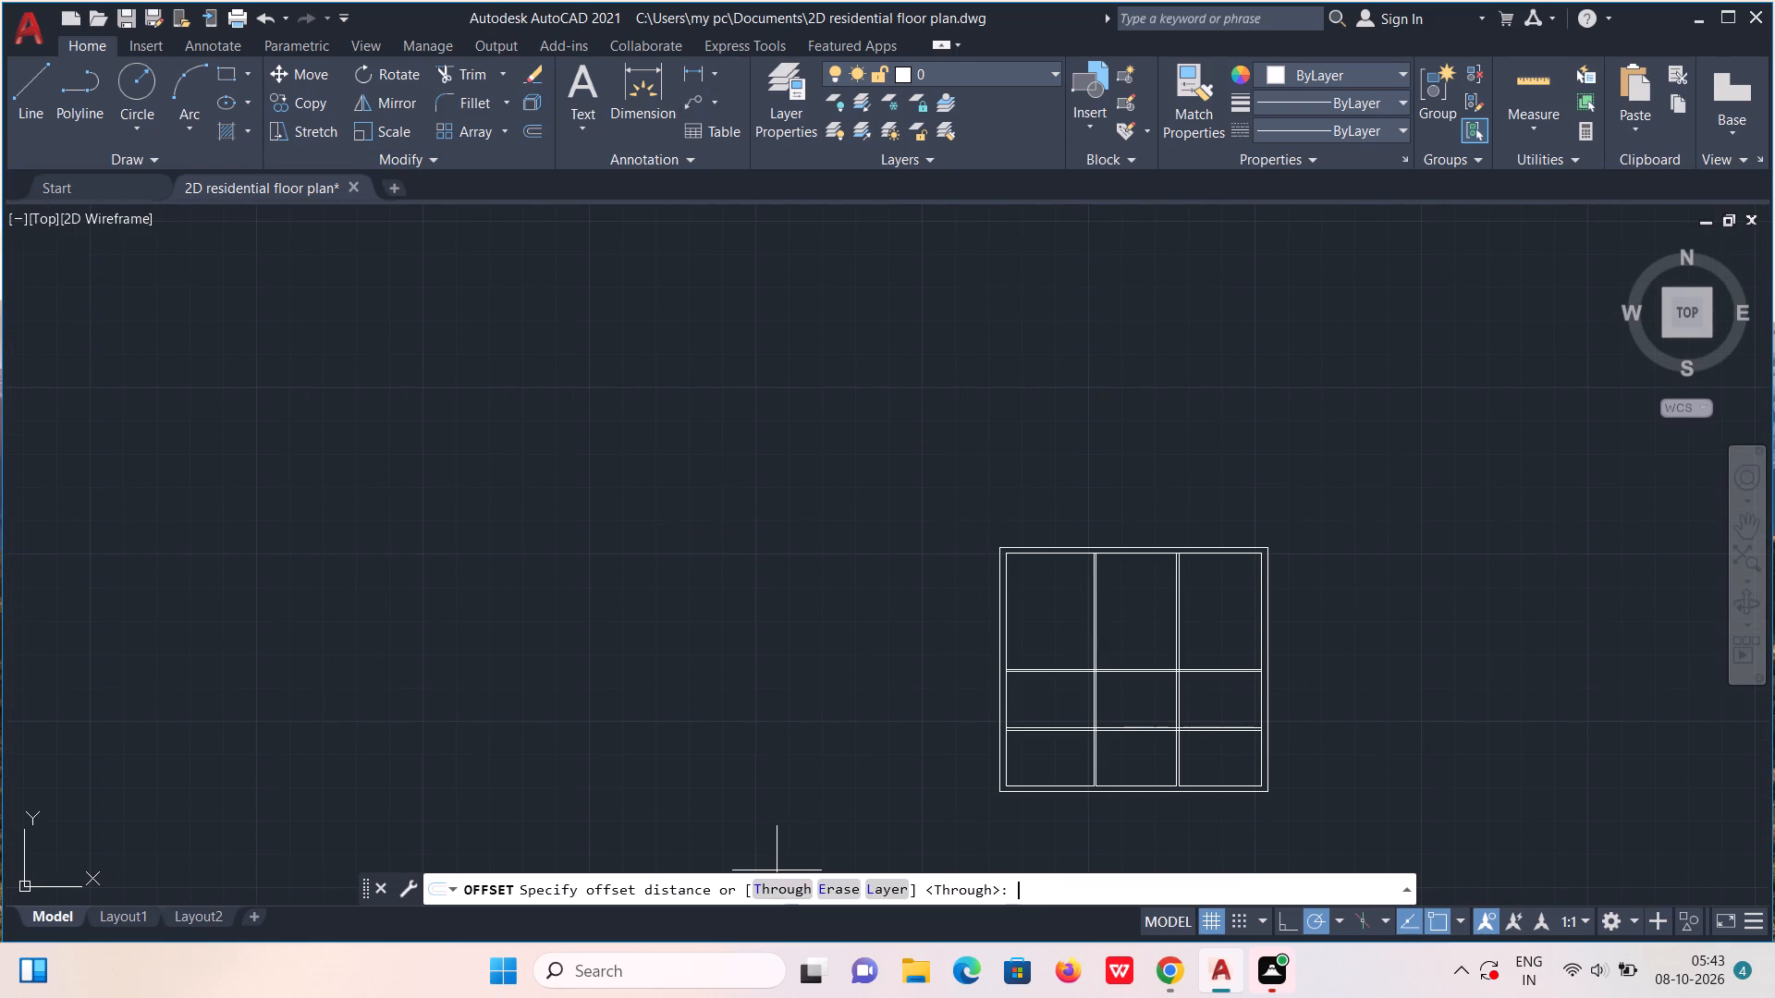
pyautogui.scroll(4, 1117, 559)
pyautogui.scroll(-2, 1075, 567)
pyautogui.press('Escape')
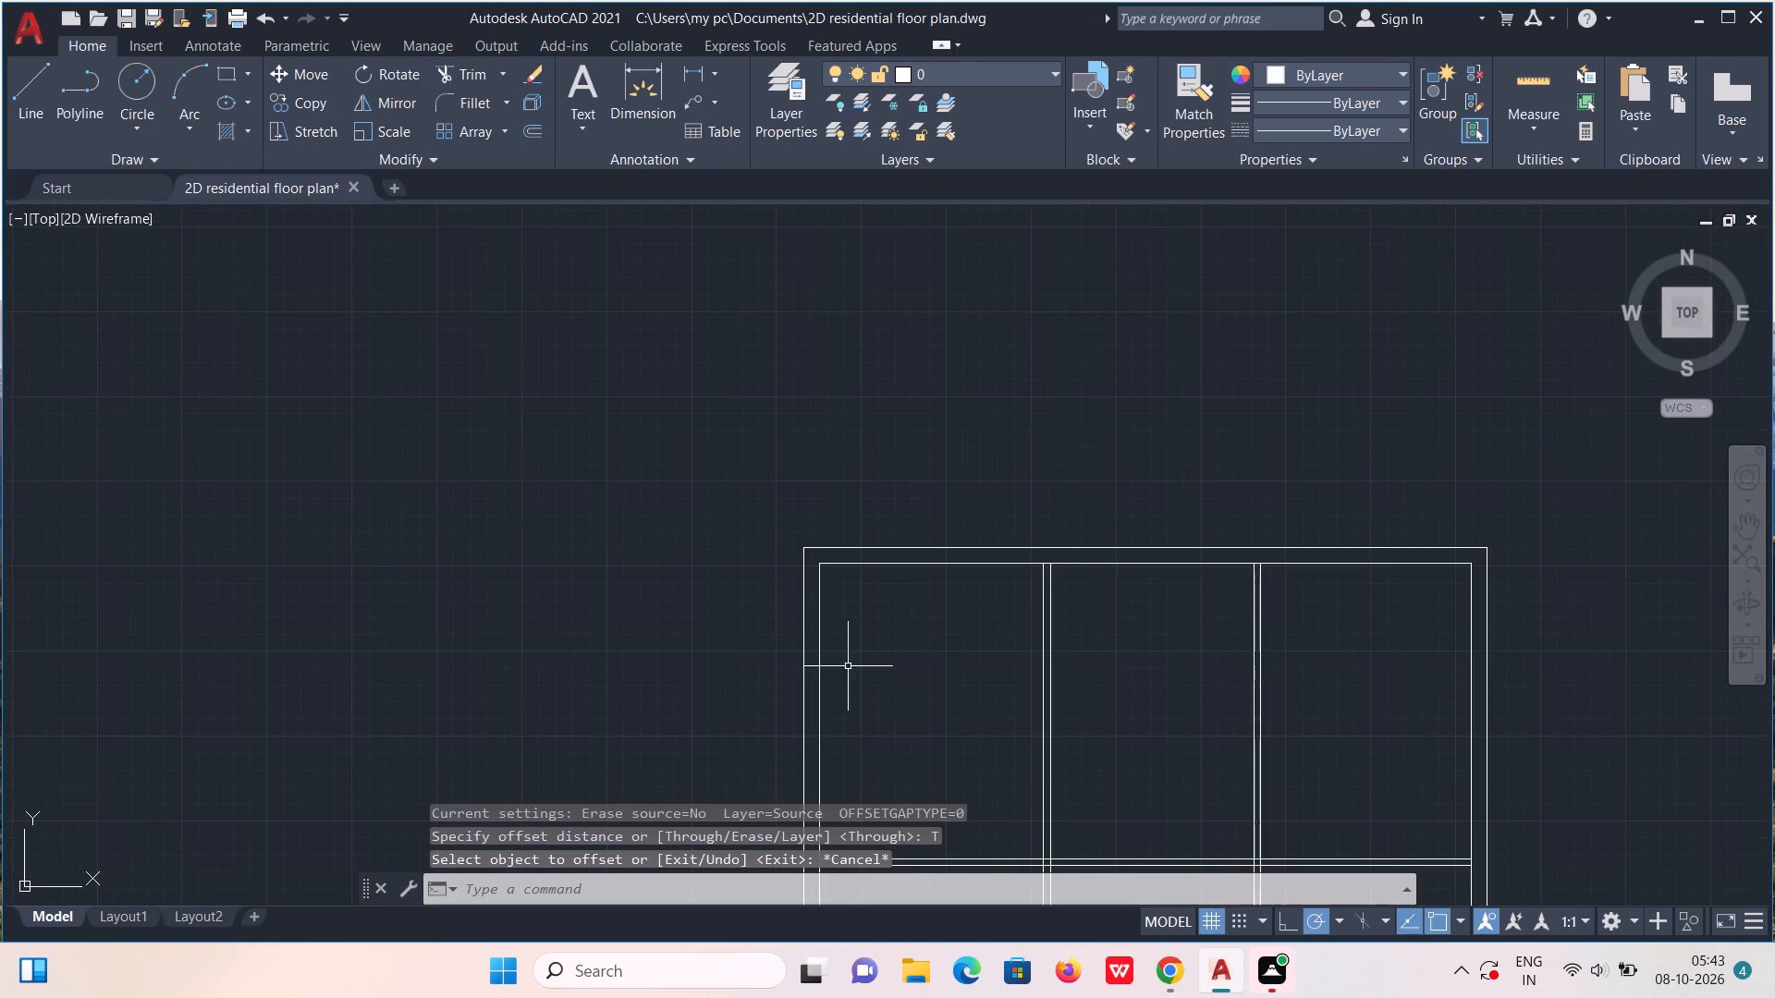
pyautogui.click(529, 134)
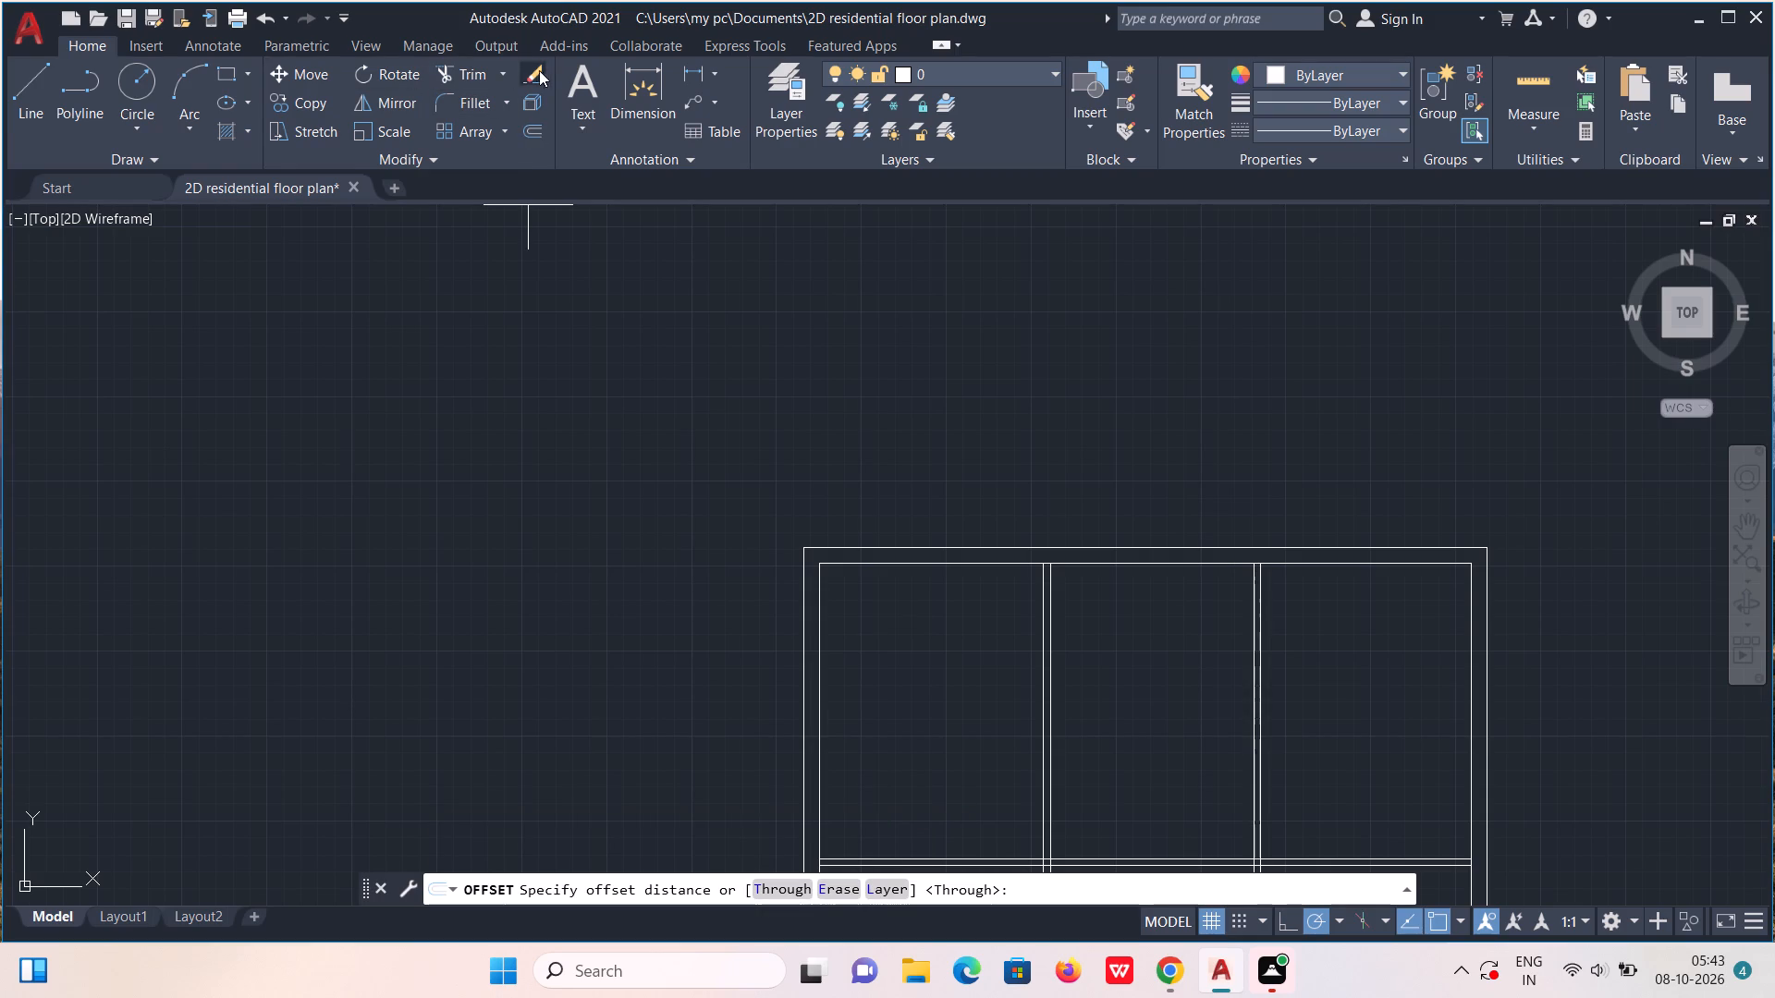
# Trim the inner top wall line between the two faces of the left vertical partition.
pyautogui.click(463, 72)
pyautogui.scroll(6, 1024, 571)
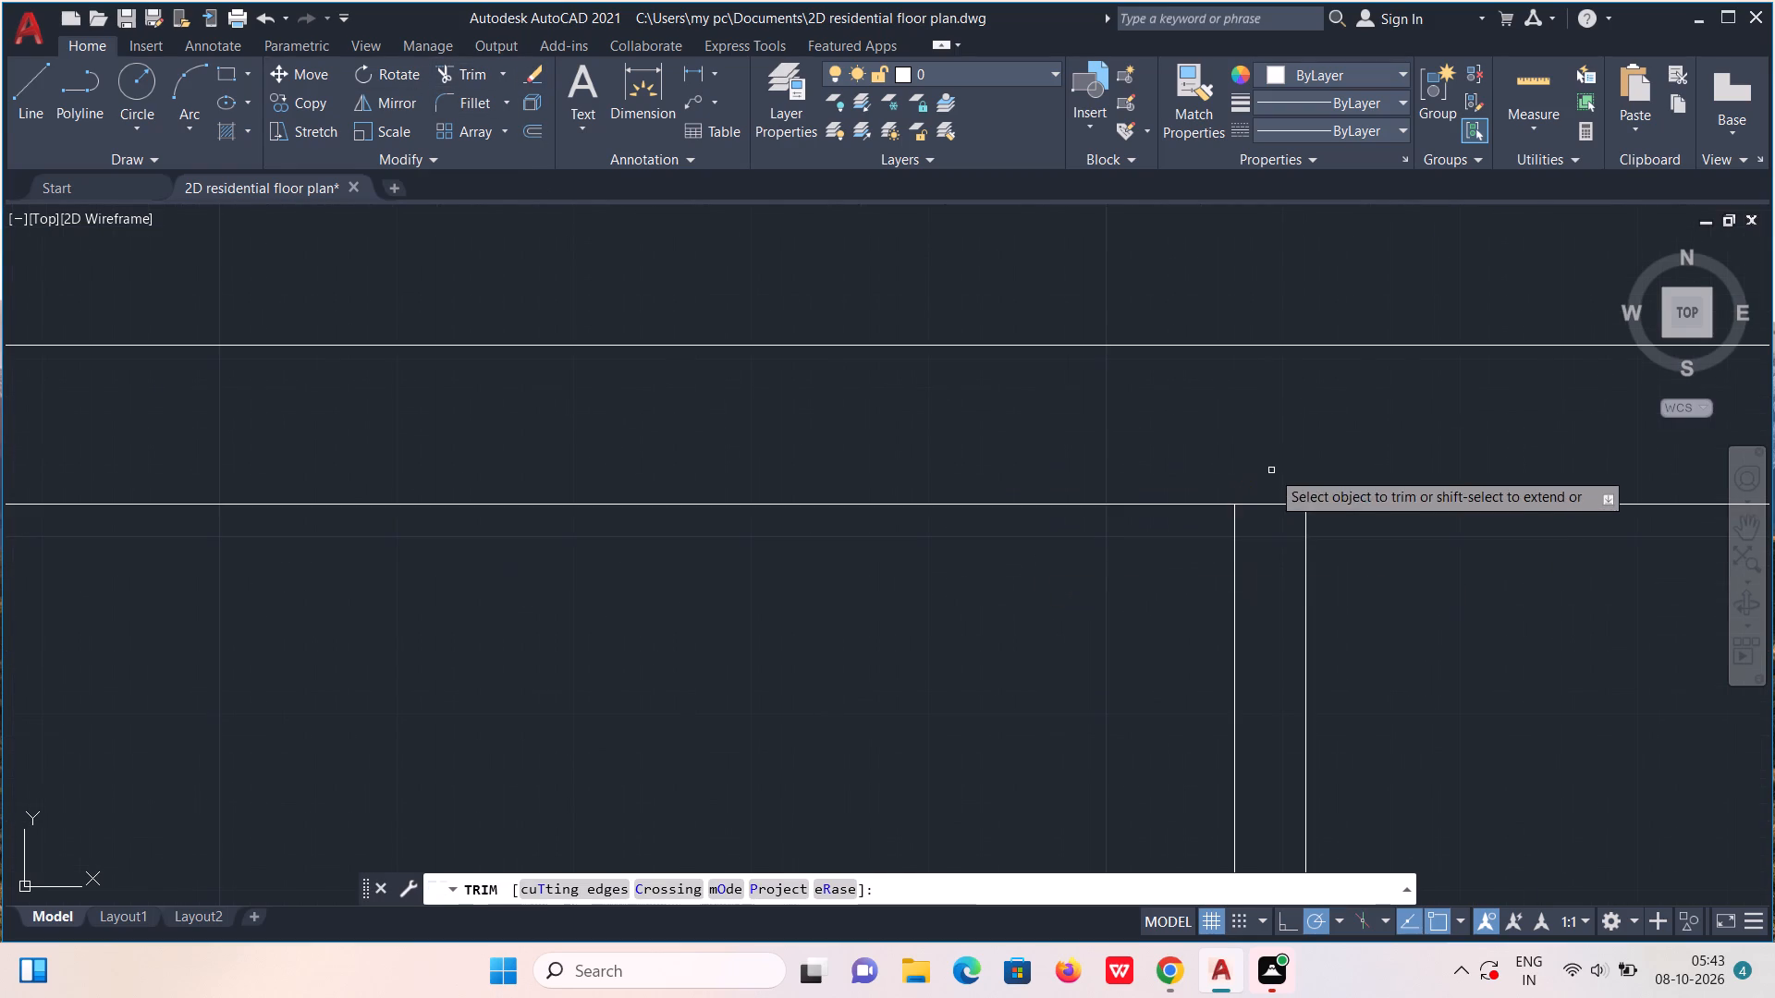
pyautogui.moveTo(1272, 468); pyautogui.dragTo(1278, 535)
pyautogui.scroll(-3, 1269, 519)
pyautogui.press('Escape')
# Offset the inner top wall line of the middle and right bays 11'6" downward using the Through option.
pyautogui.scroll(1, 1436, 626)
pyautogui.moveTo(1412, 634); pyautogui.dragTo(1414, 634, button='middle')
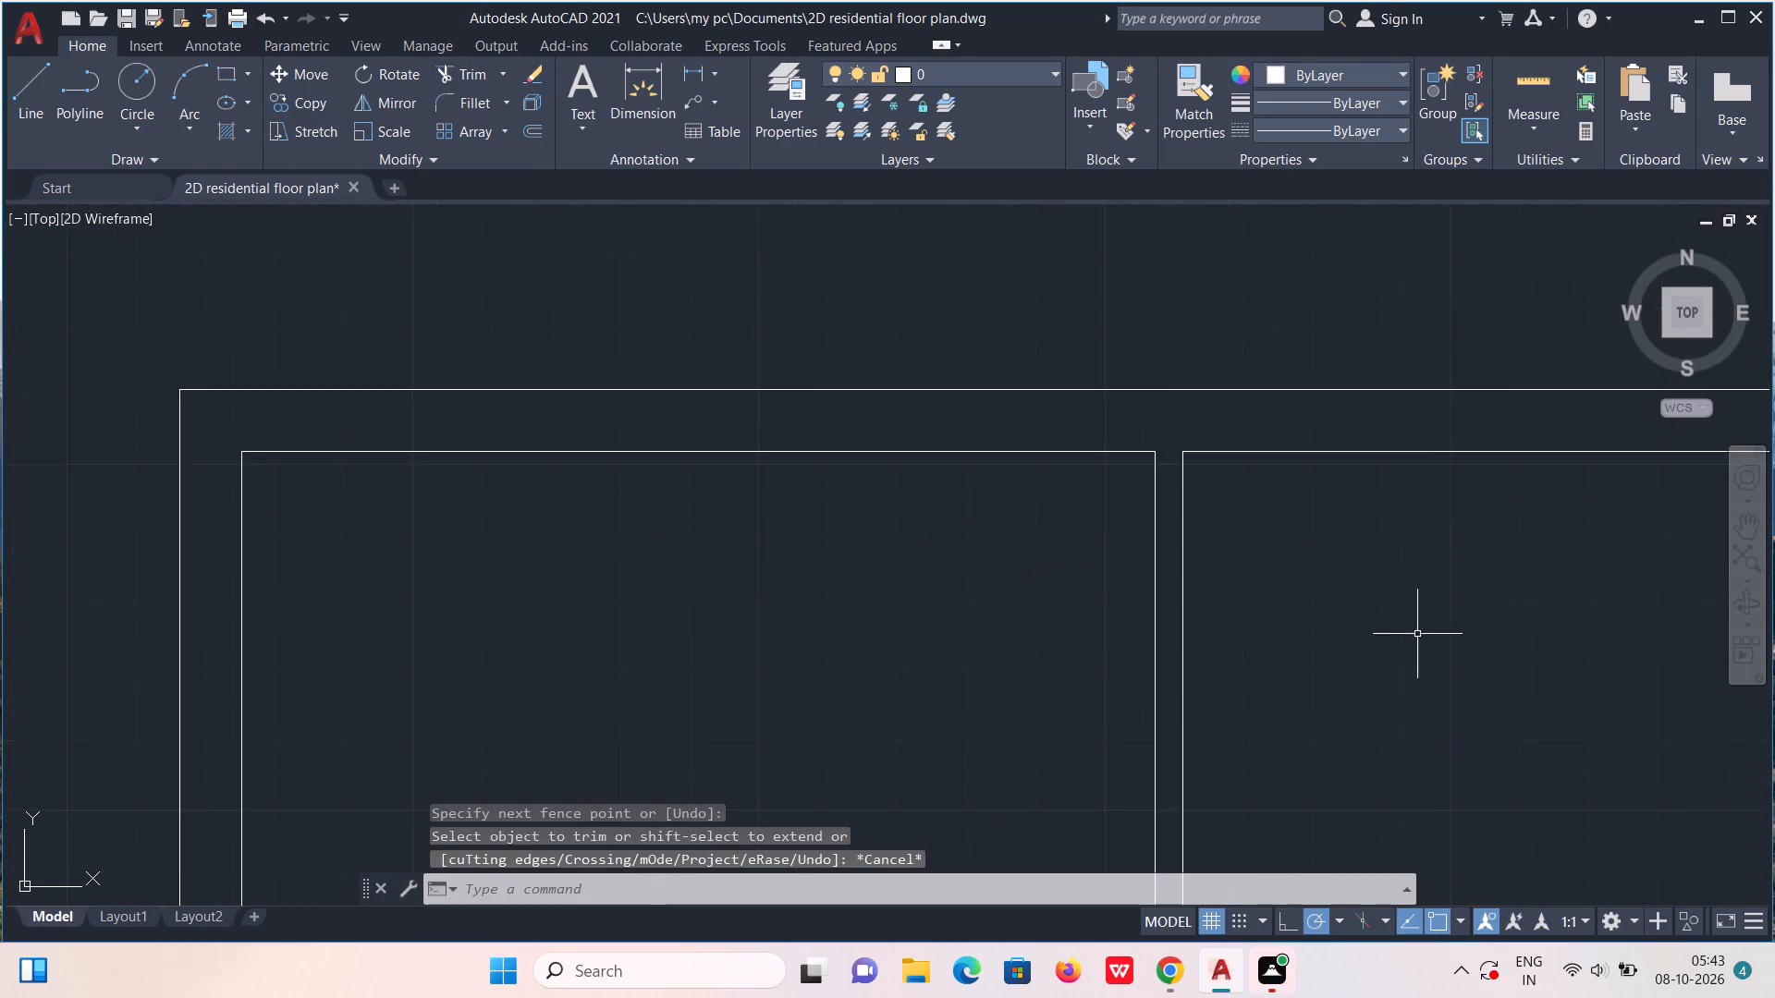
pyautogui.moveTo(1414, 634); pyautogui.dragTo(838, 414, button='middle')
pyautogui.scroll(-1, 1180, 533)
pyautogui.click(532, 139)
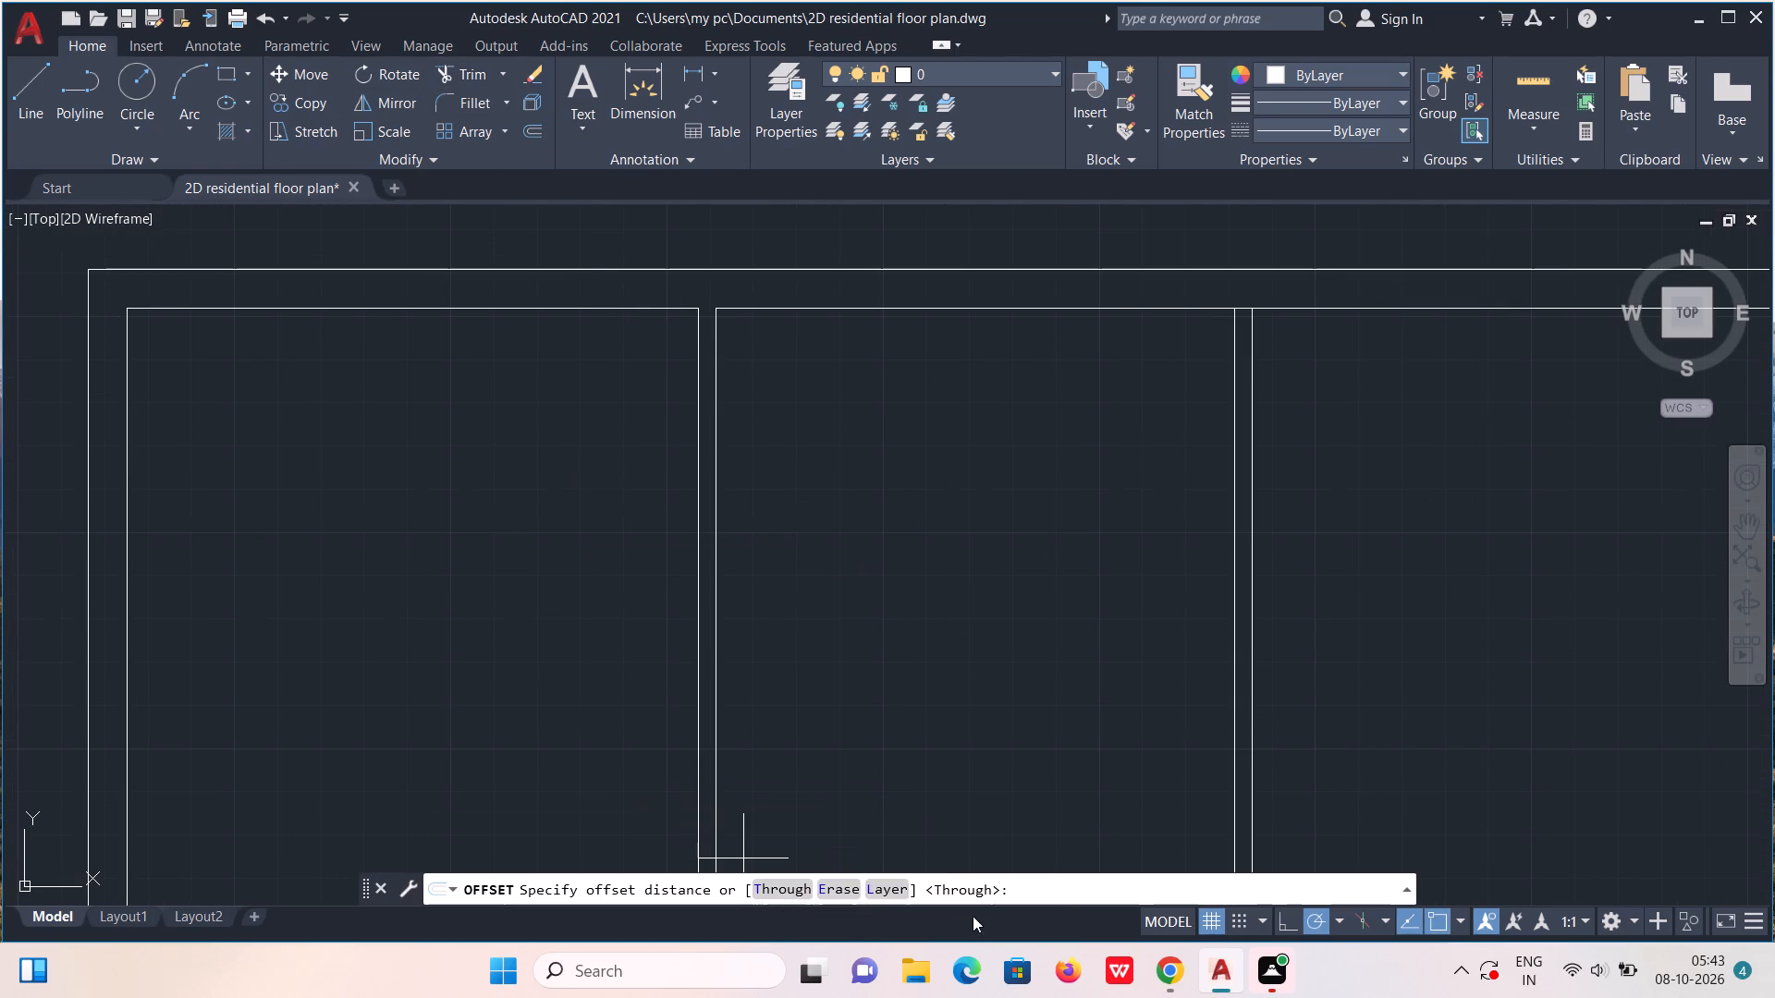
pyautogui.click(771, 895)
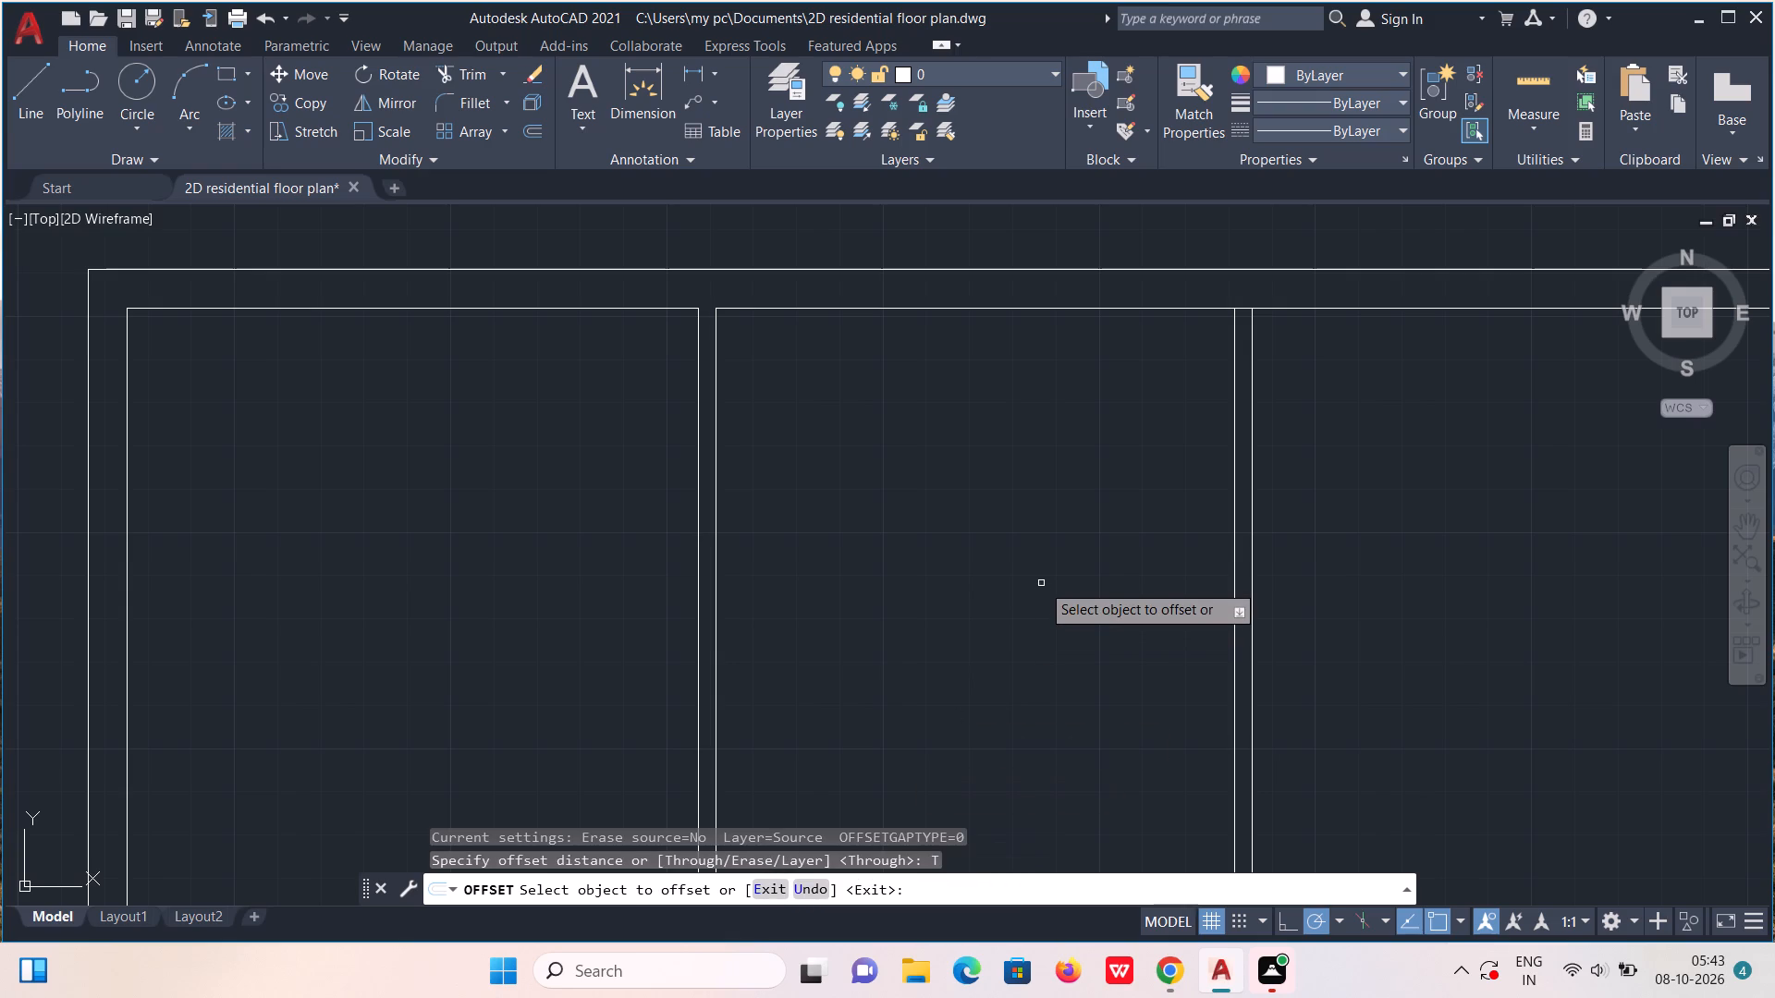
pyautogui.click(1084, 309)
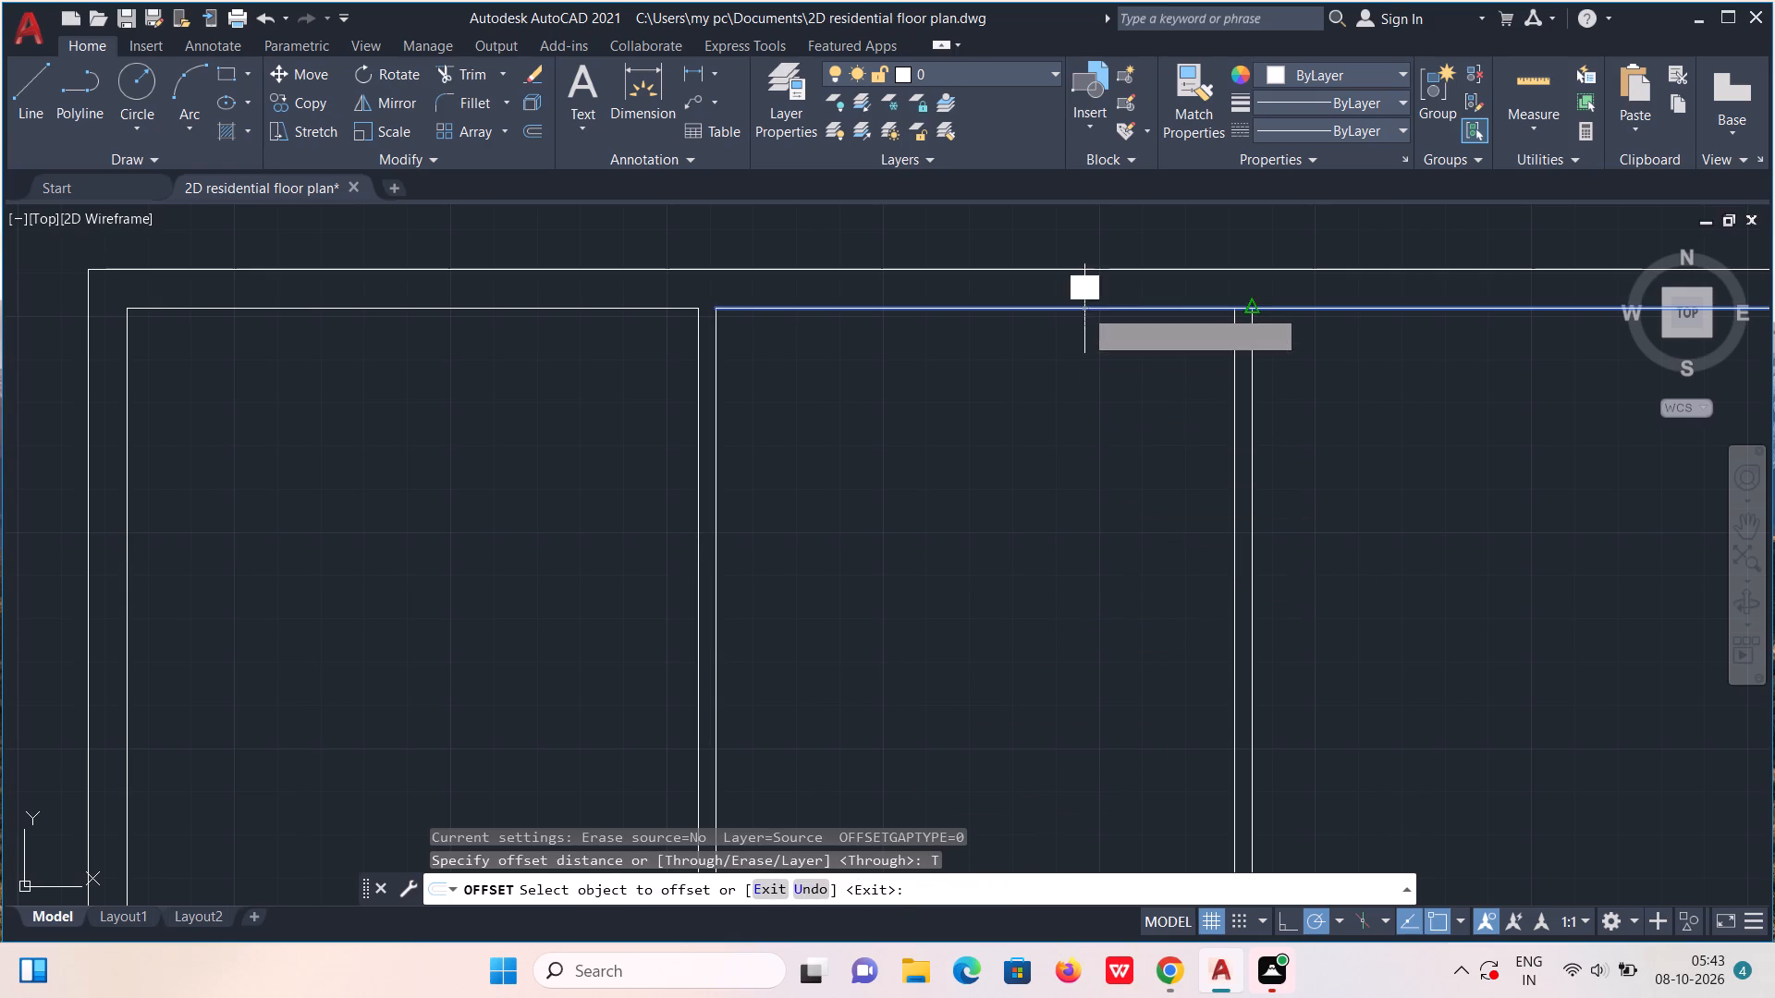
pyautogui.write('11\'6"')
pyautogui.press('Return')
pyautogui.scroll(-3, 1070, 587)
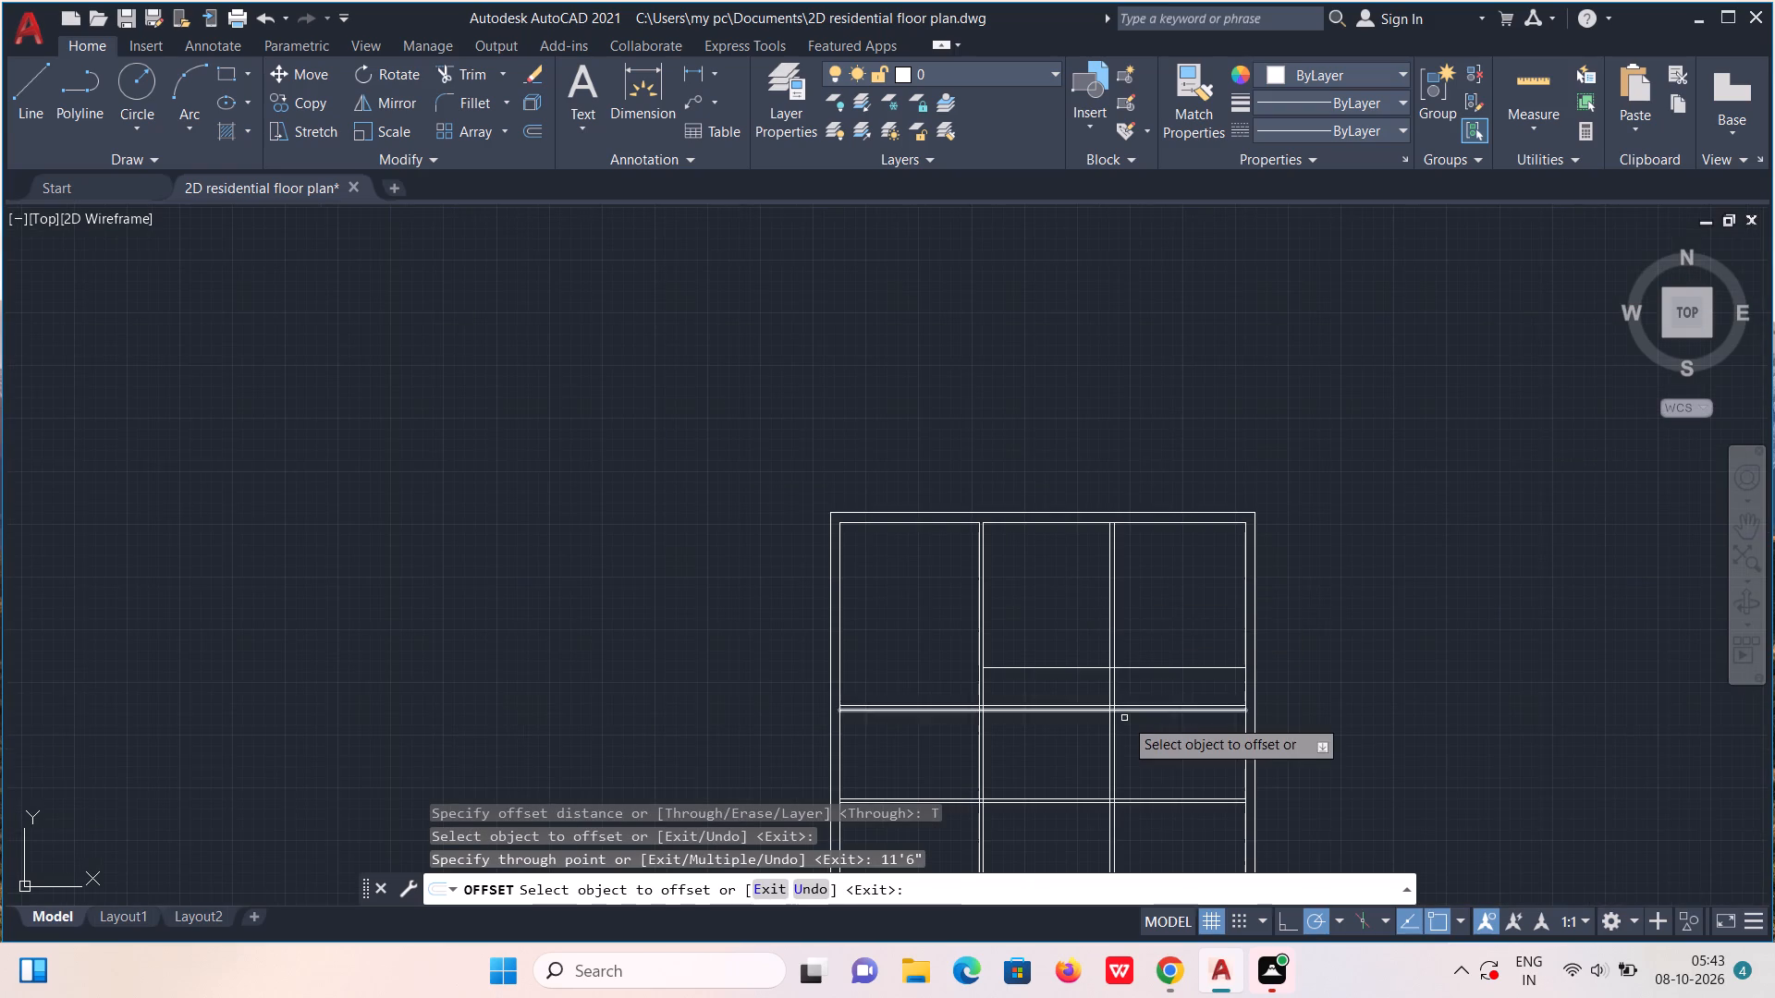
# Offset the new horizontal line 4" downward to form a partition across the middle and right bays.
pyautogui.moveTo(1124, 717); pyautogui.dragTo(1097, 511, button='middle')
pyautogui.scroll(-1, 1081, 408)
pyautogui.scroll(4, 1081, 405)
pyautogui.click(930, 653)
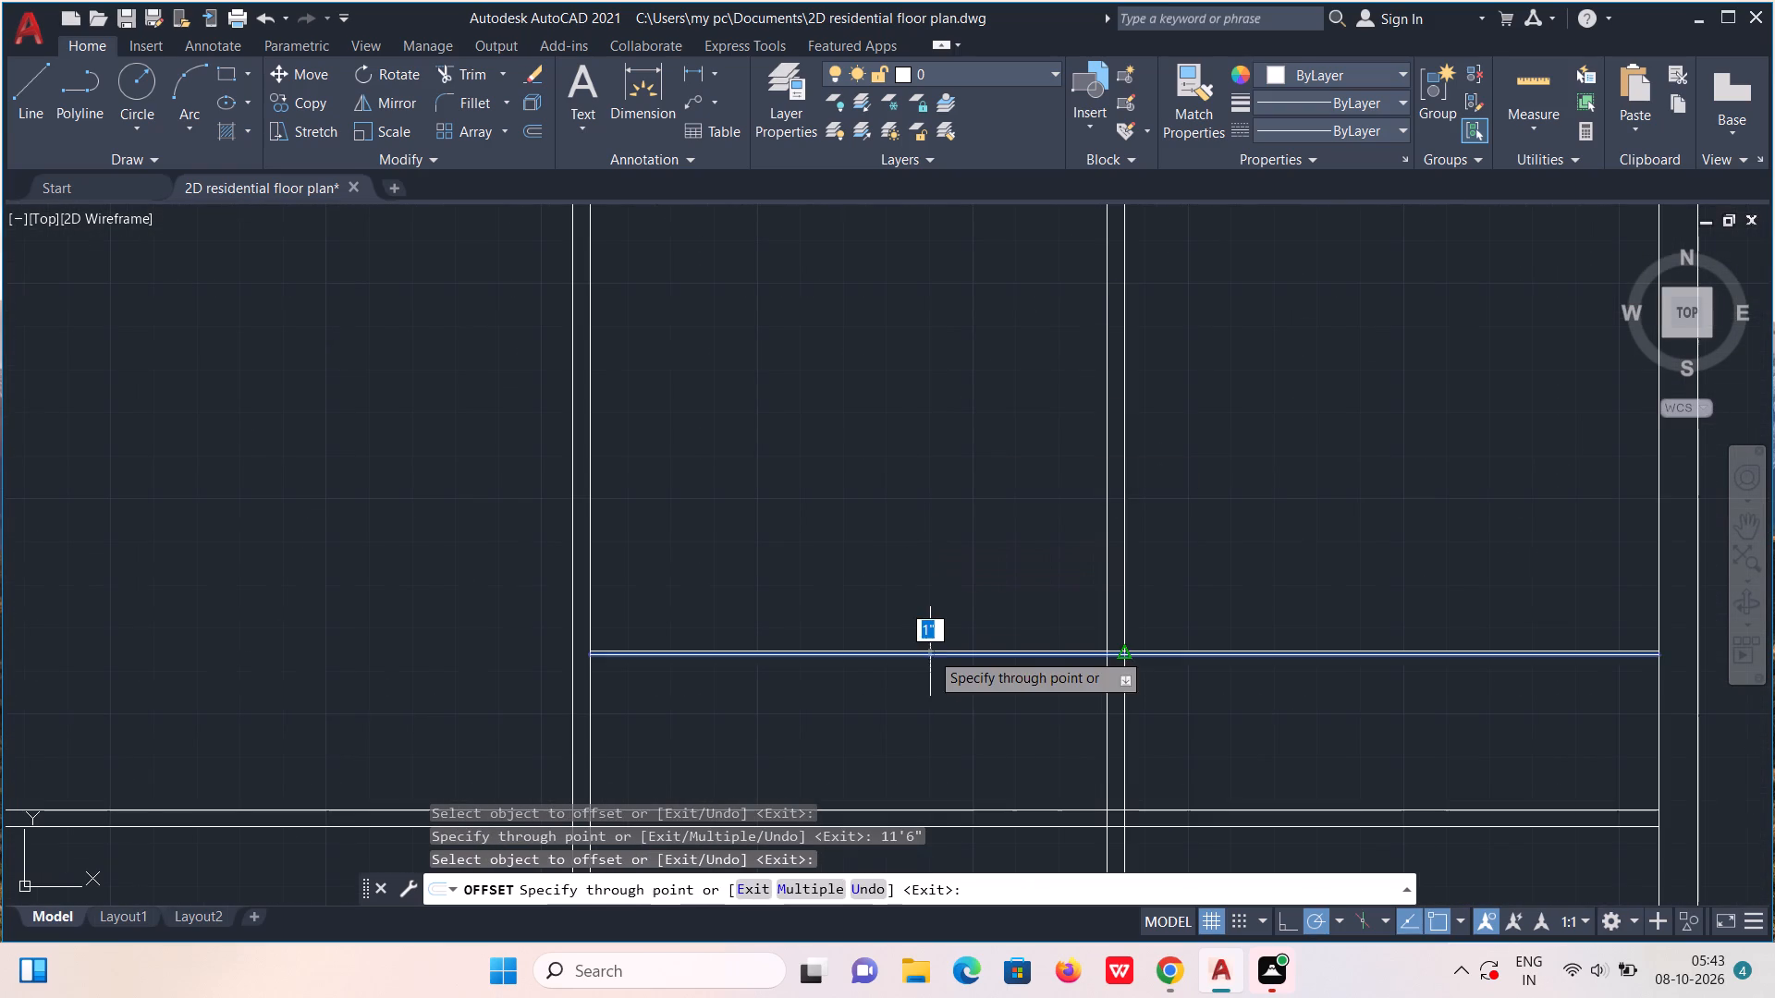
pyautogui.press('4')
pyautogui.hotkey('shift', '"')
pyautogui.press('Return')
pyautogui.scroll(-2, 948, 691)
pyautogui.moveTo(911, 785); pyautogui.dragTo(816, 540, button='middle')
pyautogui.scroll(-1, 822, 553)
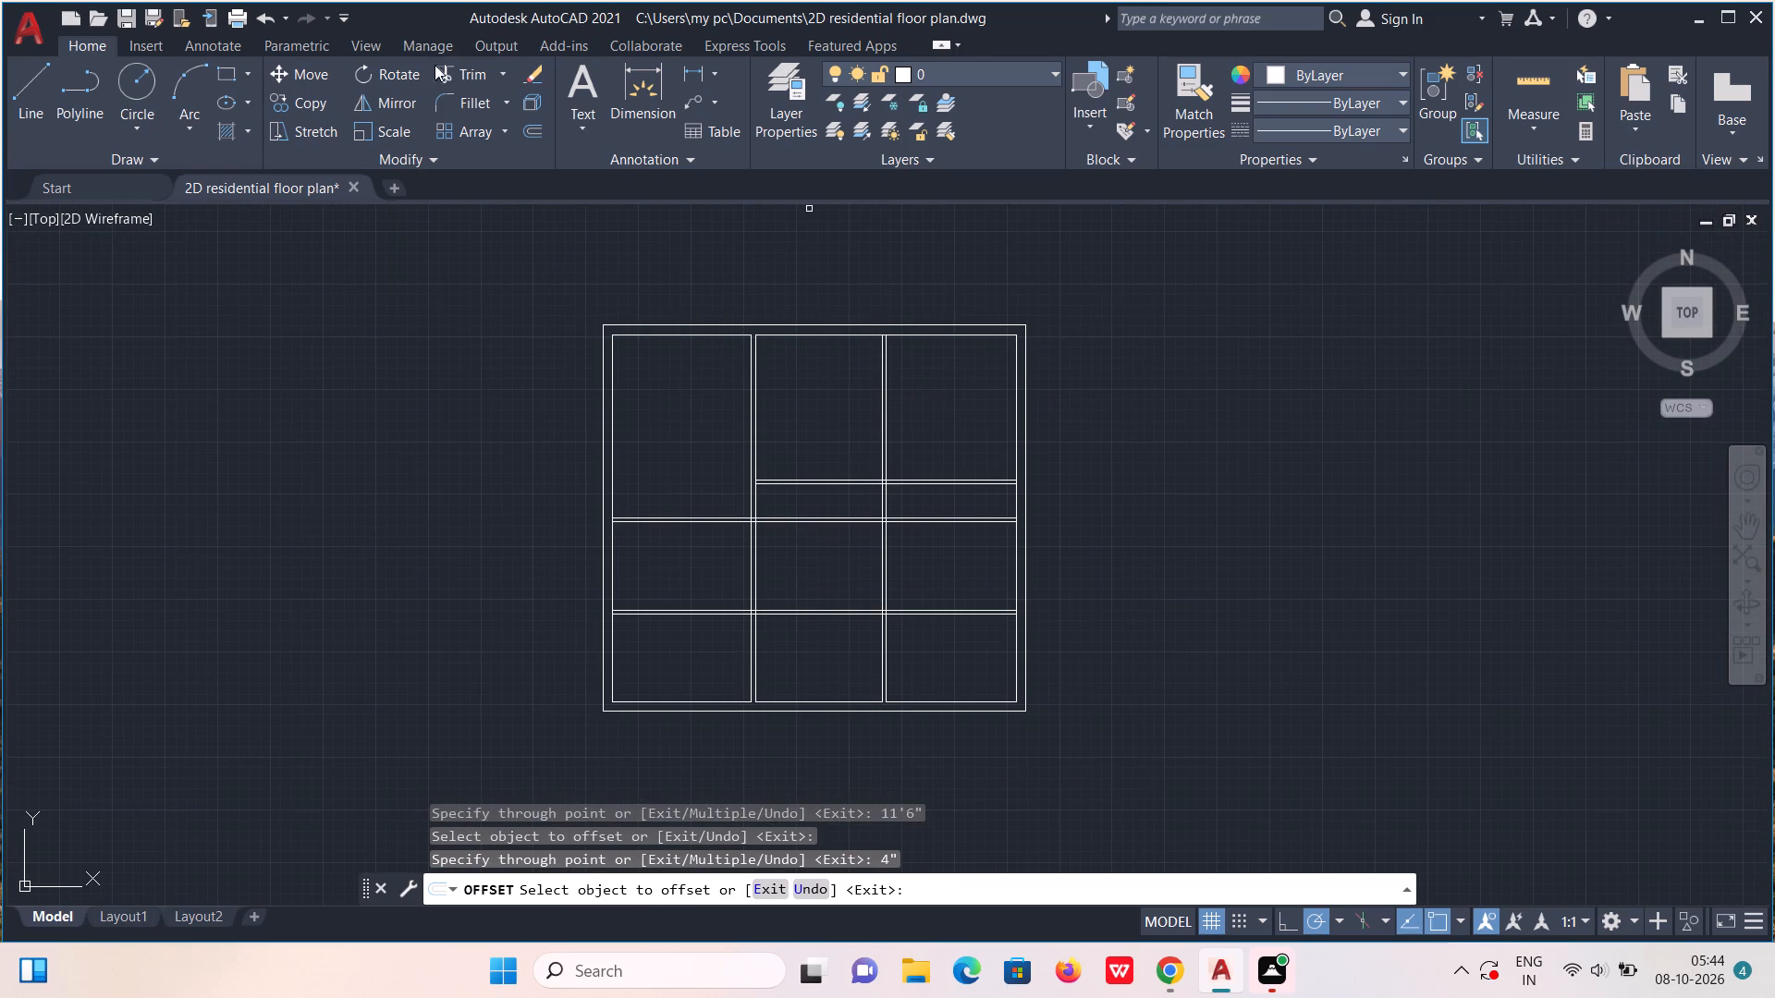
# Trim away the old horizontal partition just below the new one across the middle and right bays, including its stubs inside the right vertical partition.
pyautogui.click(468, 73)
pyautogui.scroll(3, 828, 505)
pyautogui.moveTo(828, 503); pyautogui.dragTo(841, 578)
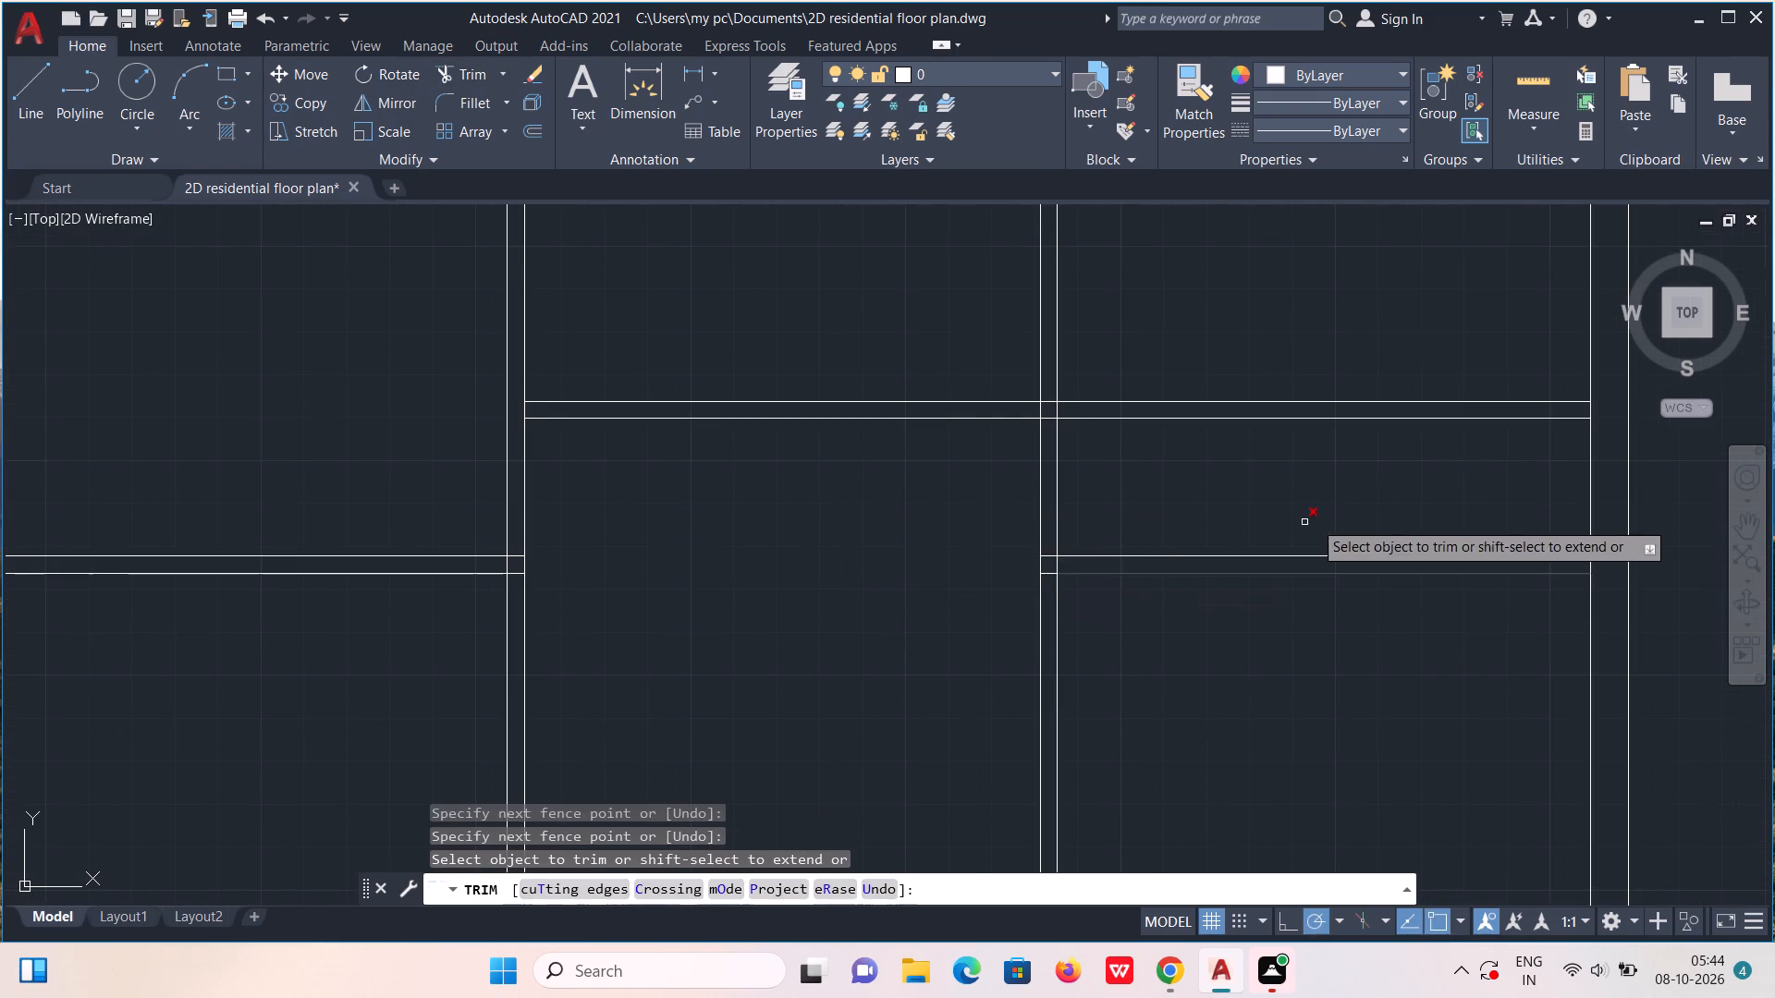
pyautogui.moveTo(1318, 494); pyautogui.dragTo(1321, 619)
pyautogui.scroll(5, 997, 564)
pyautogui.moveTo(1431, 557); pyautogui.dragTo(1445, 807)
pyautogui.scroll(-3, 1426, 750)
pyautogui.scroll(-2, 920, 672)
# Trim the left bay's horizontal partition stubs inside the left vertical partition and open the vertical line between the horizontal partition's faces.
pyautogui.scroll(4, 621, 707)
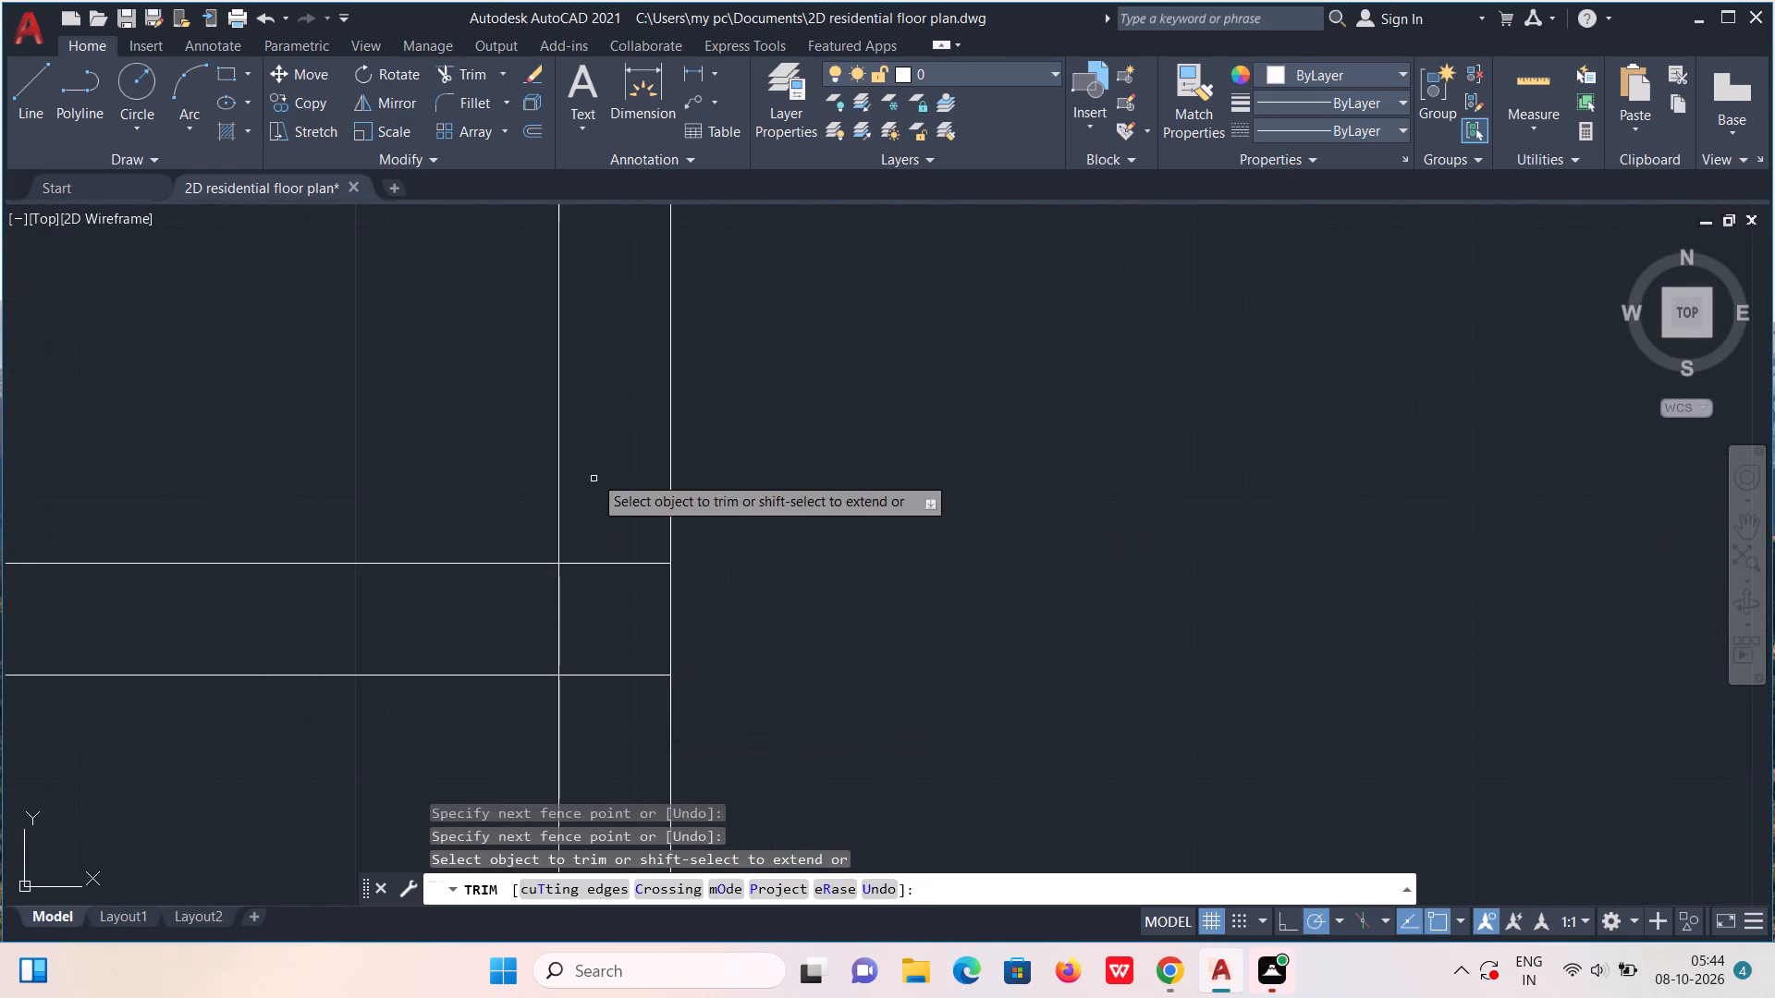
pyautogui.moveTo(595, 465); pyautogui.dragTo(596, 739)
pyautogui.moveTo(590, 661); pyautogui.dragTo(505, 631)
pyautogui.scroll(-3, 500, 625)
pyautogui.scroll(-2, 851, 751)
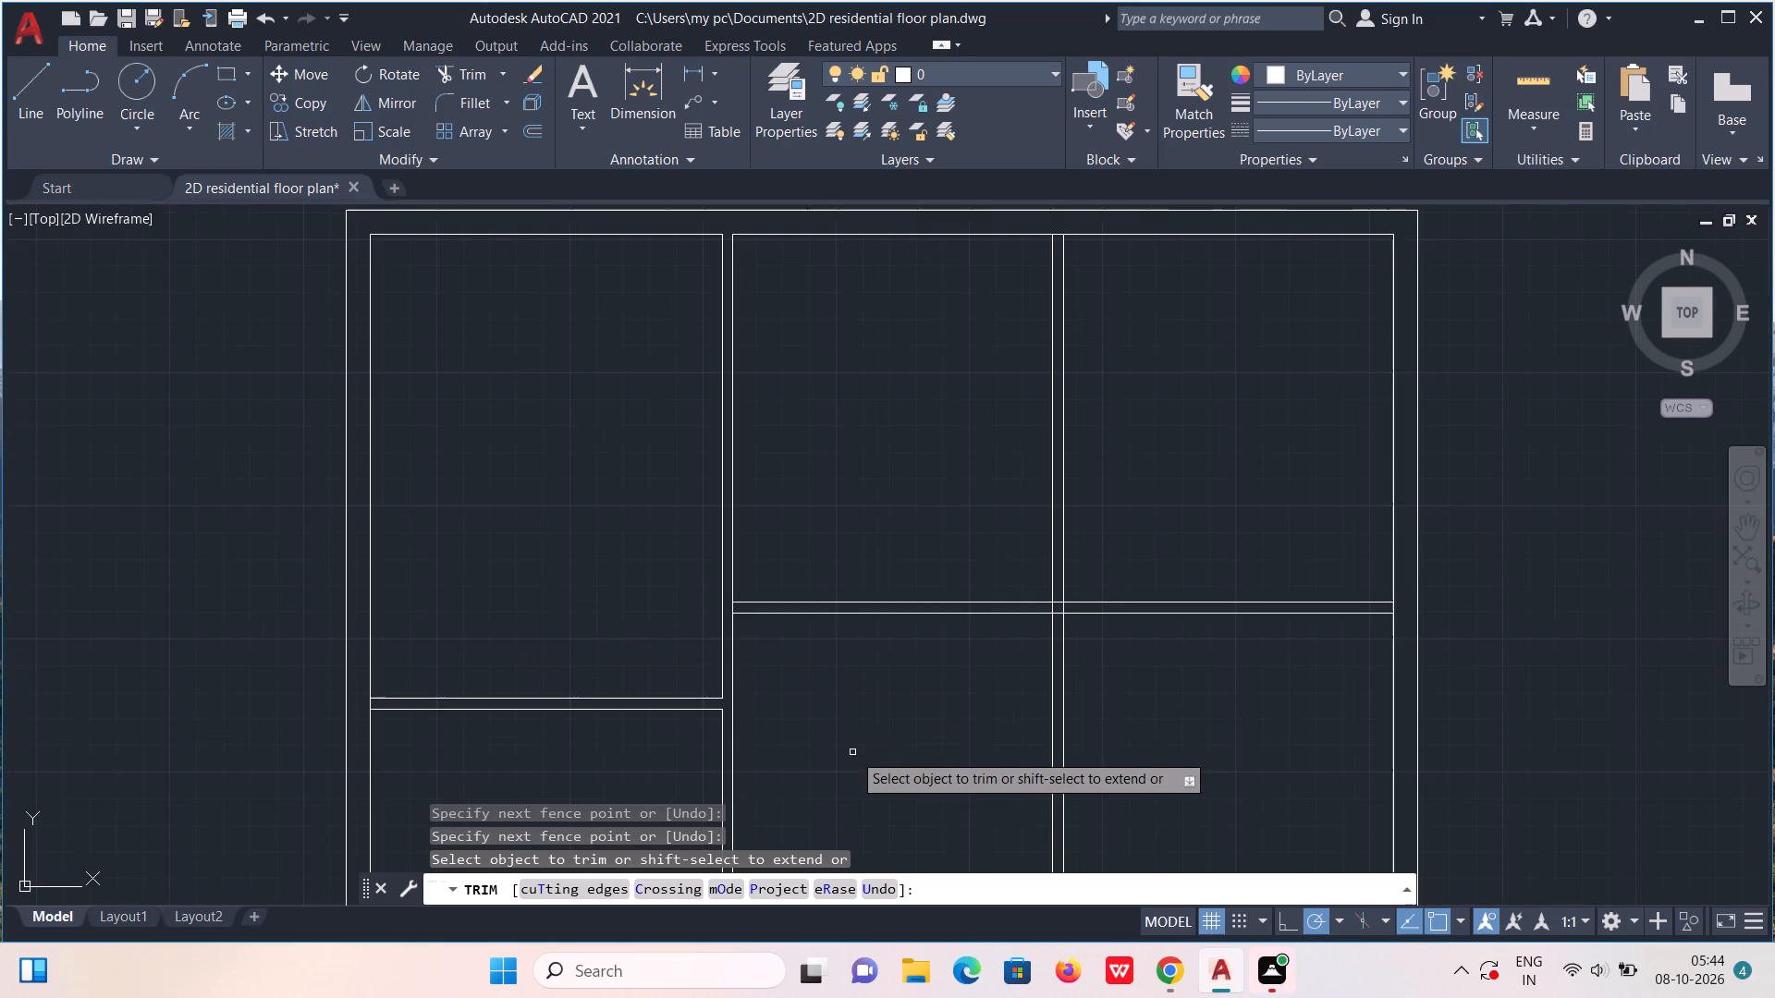
# Offset the lower face of the middle and right bays' horizontal partition 4' downward using the Through option.
pyautogui.moveTo(951, 777); pyautogui.dragTo(849, 562, button='middle')
pyautogui.press('Escape')
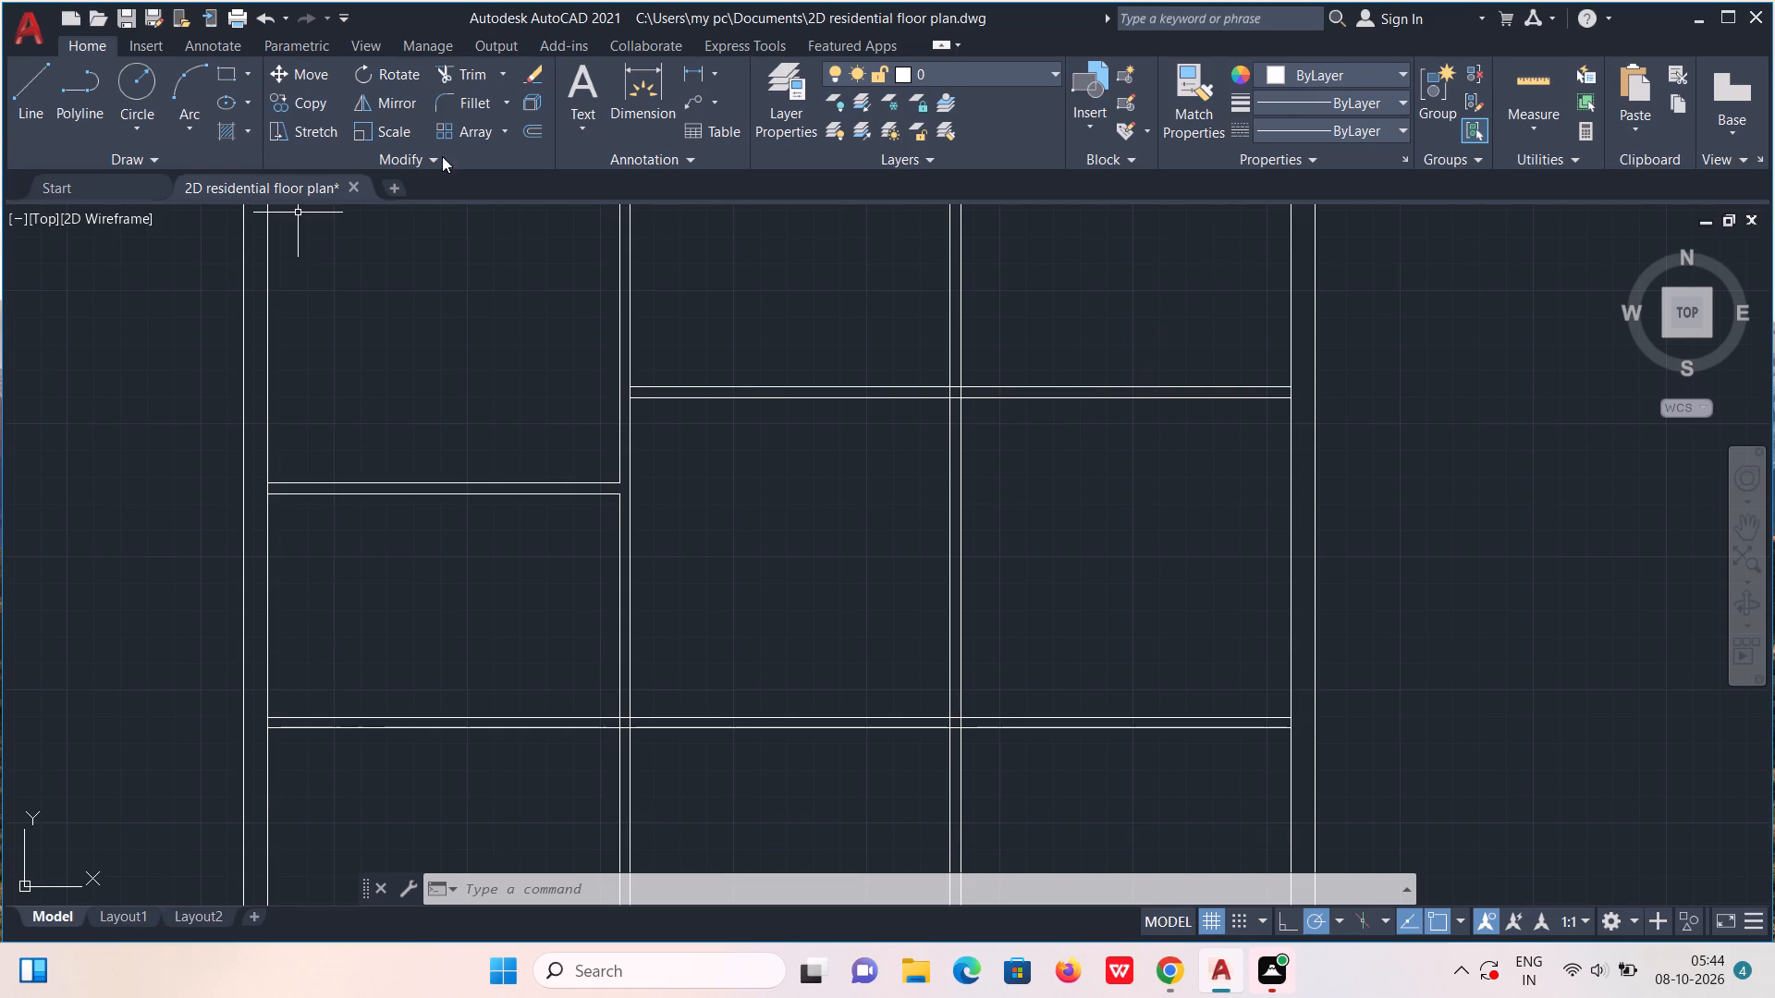
pyautogui.click(536, 132)
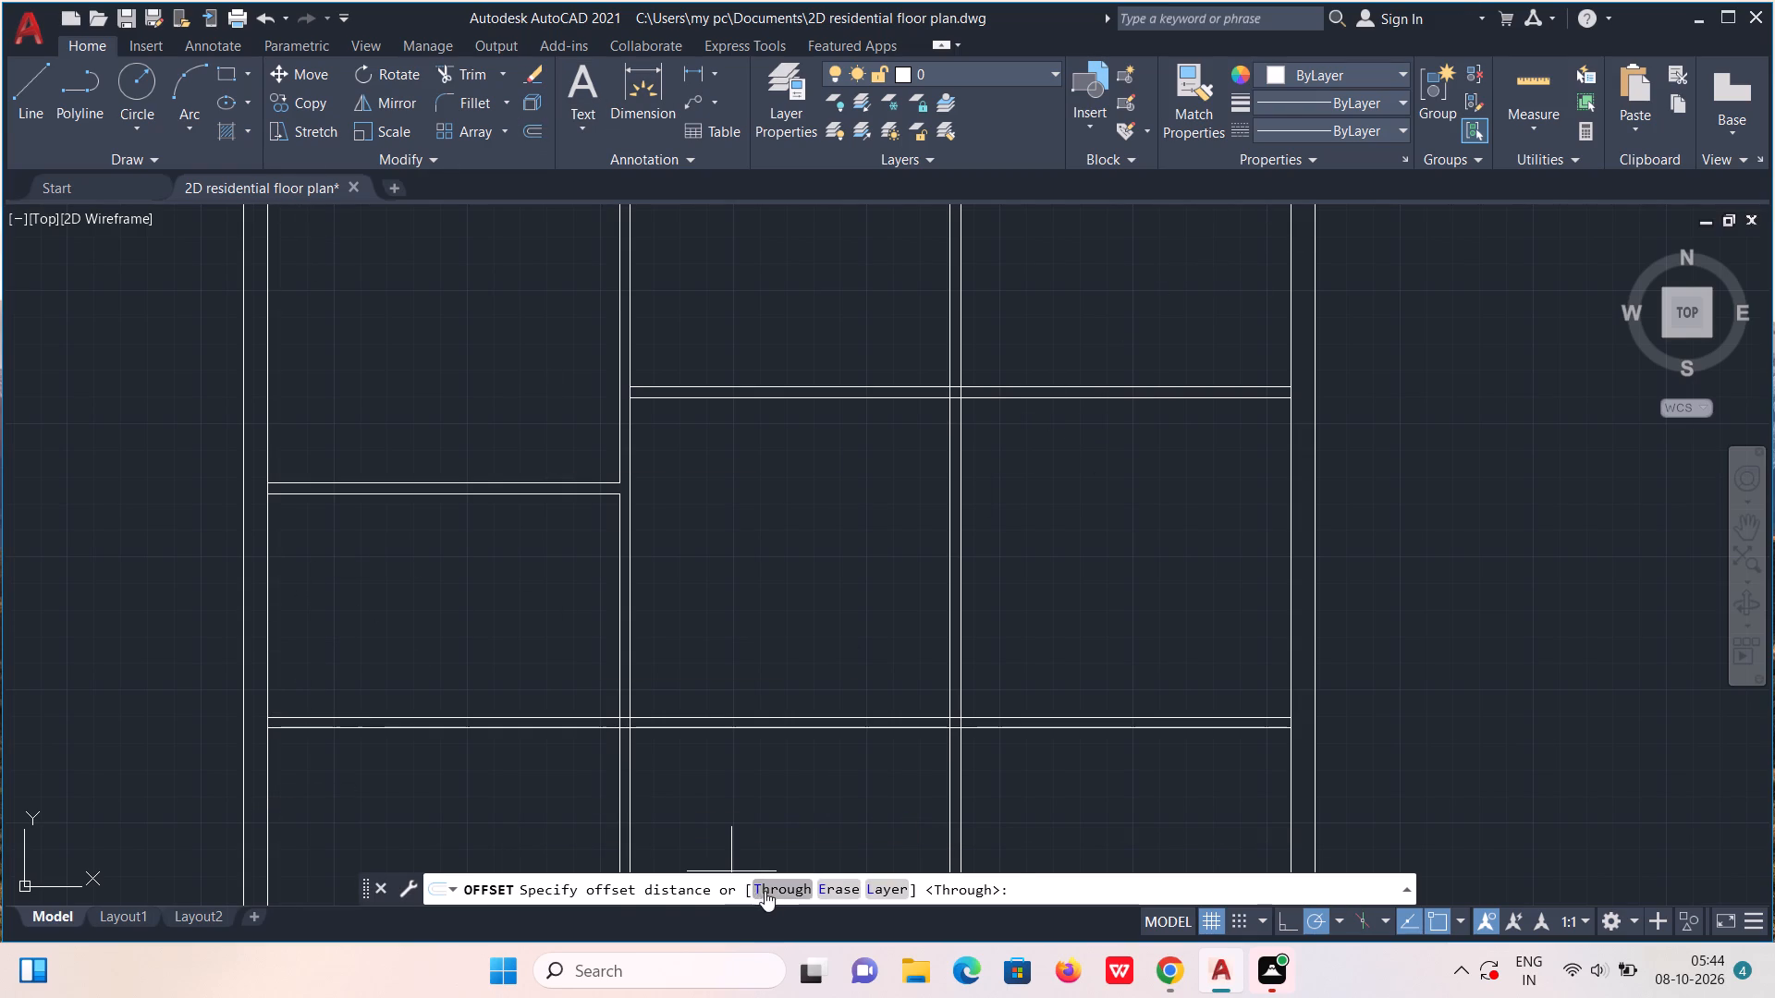
pyautogui.click(765, 890)
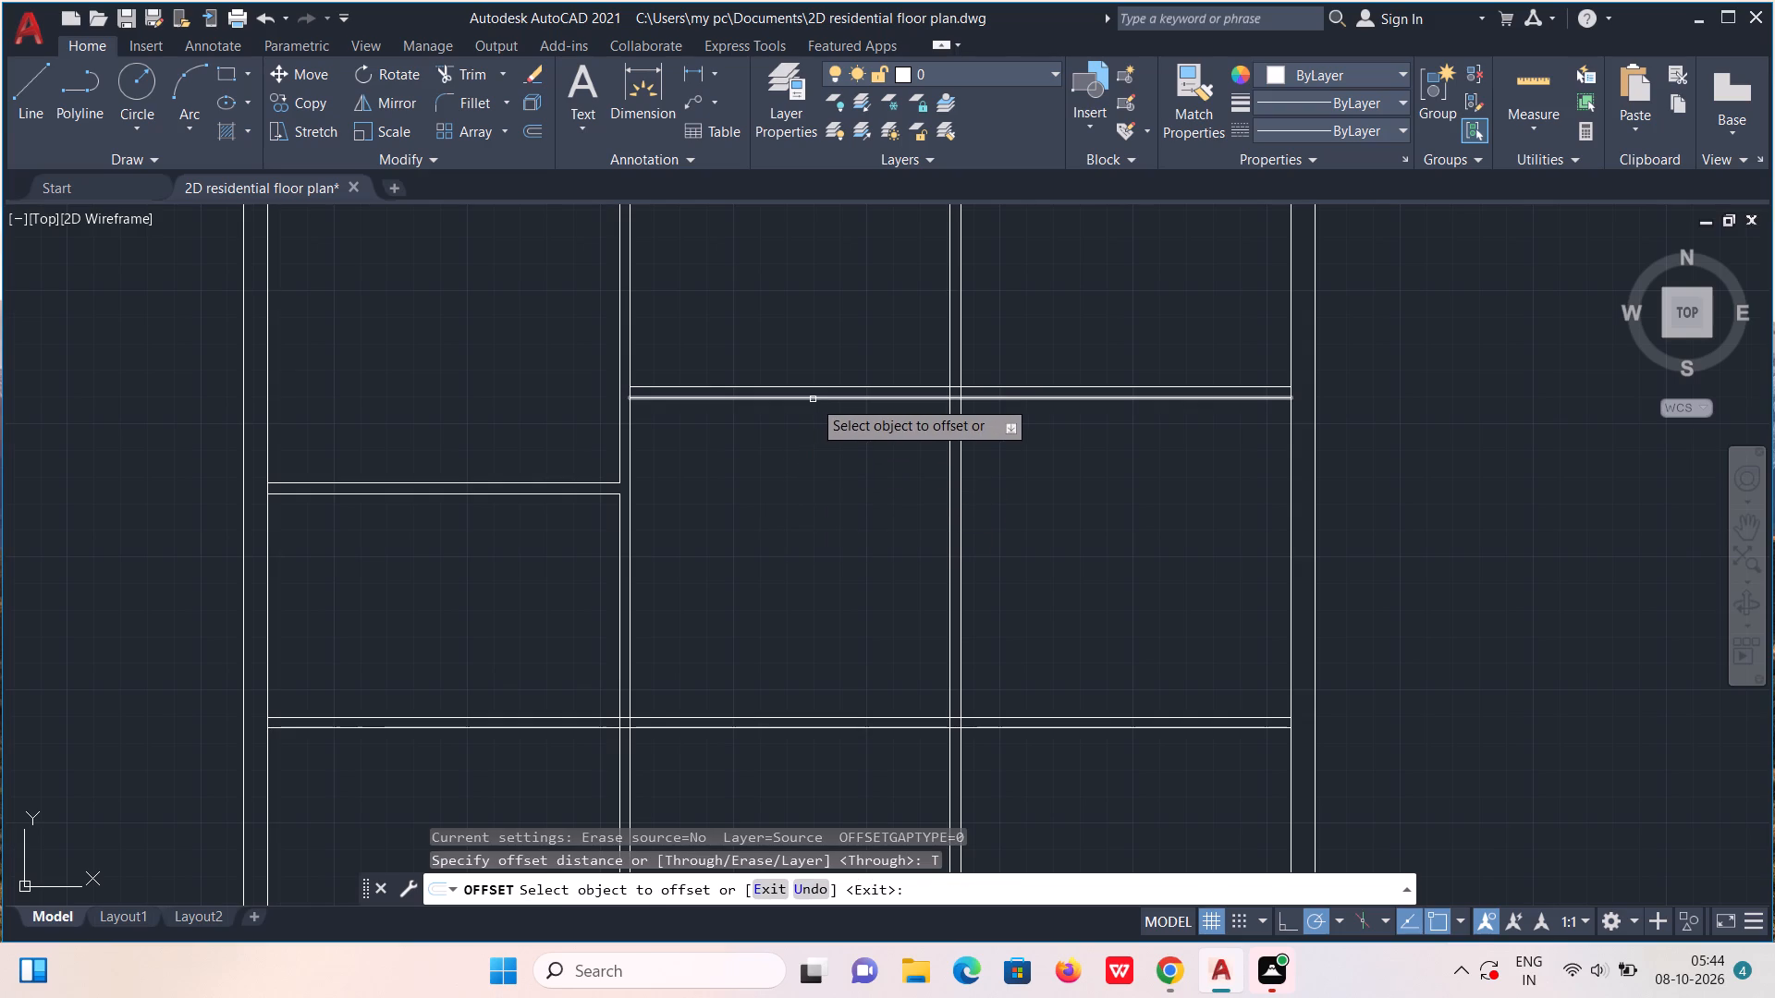
pyautogui.click(814, 397)
pyautogui.write("4'")
pyautogui.press('Return')
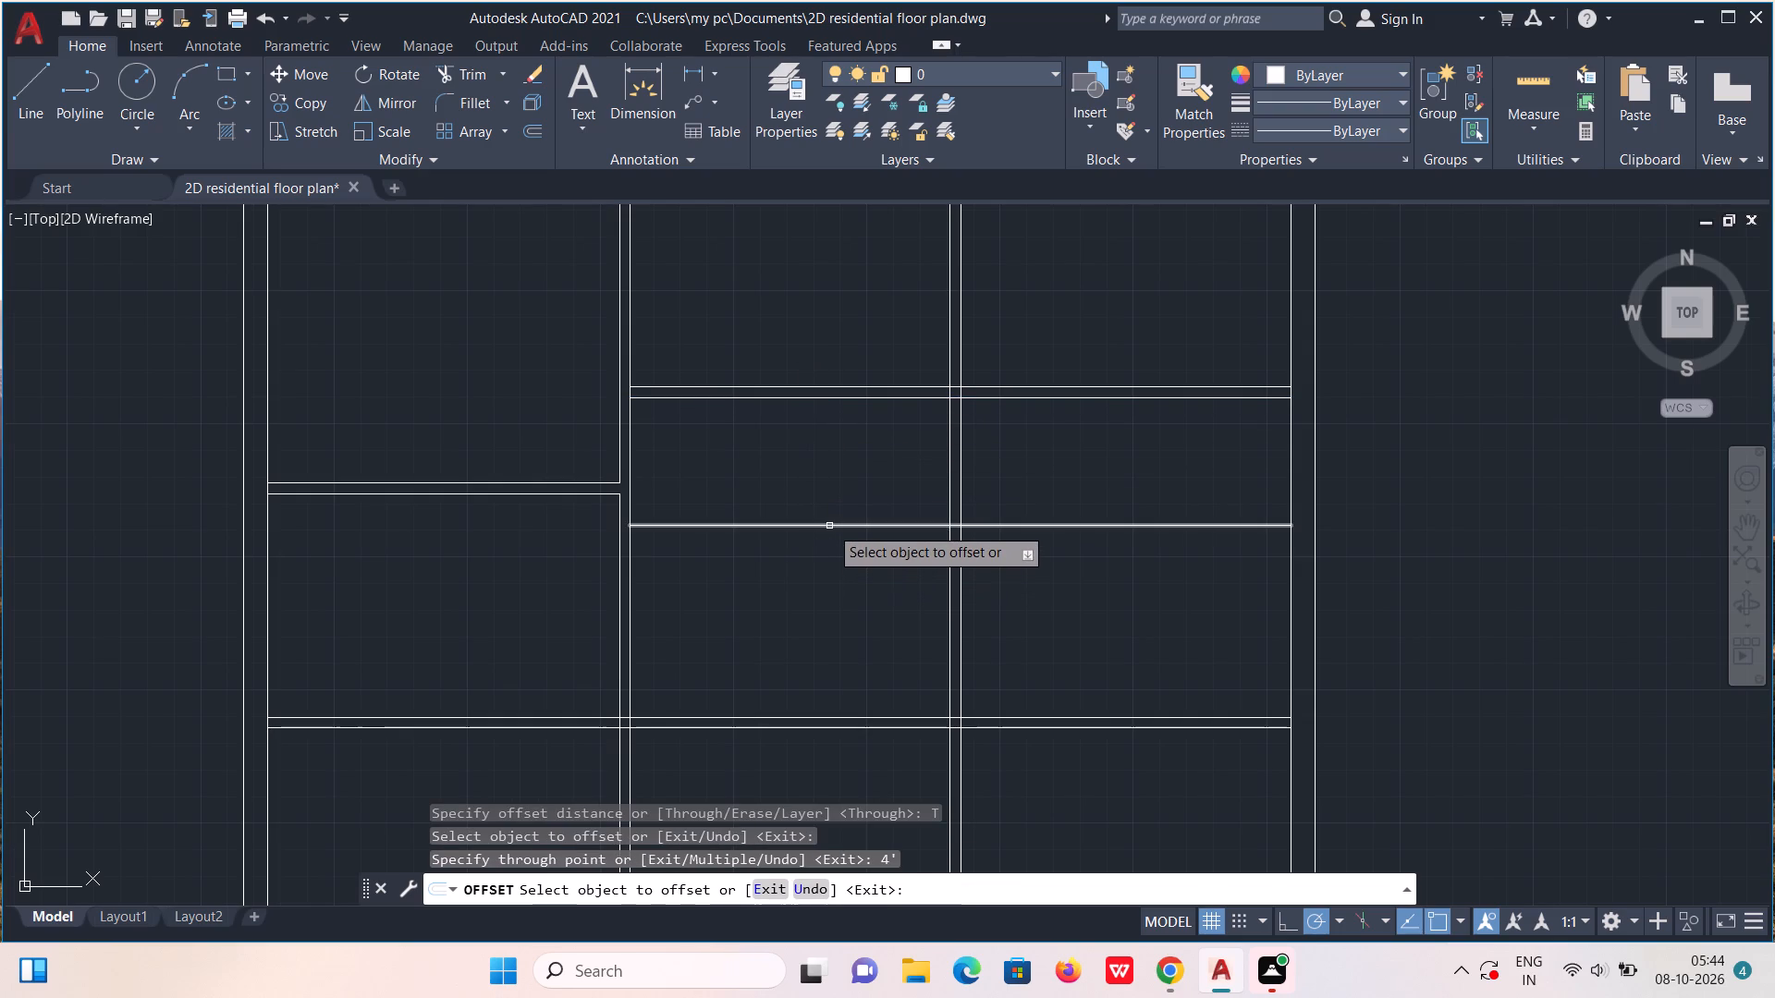
# Offset the new horizontal line 4" downward to form a second partition across the middle and right bays.
pyautogui.click(829, 526)
pyautogui.press('4')
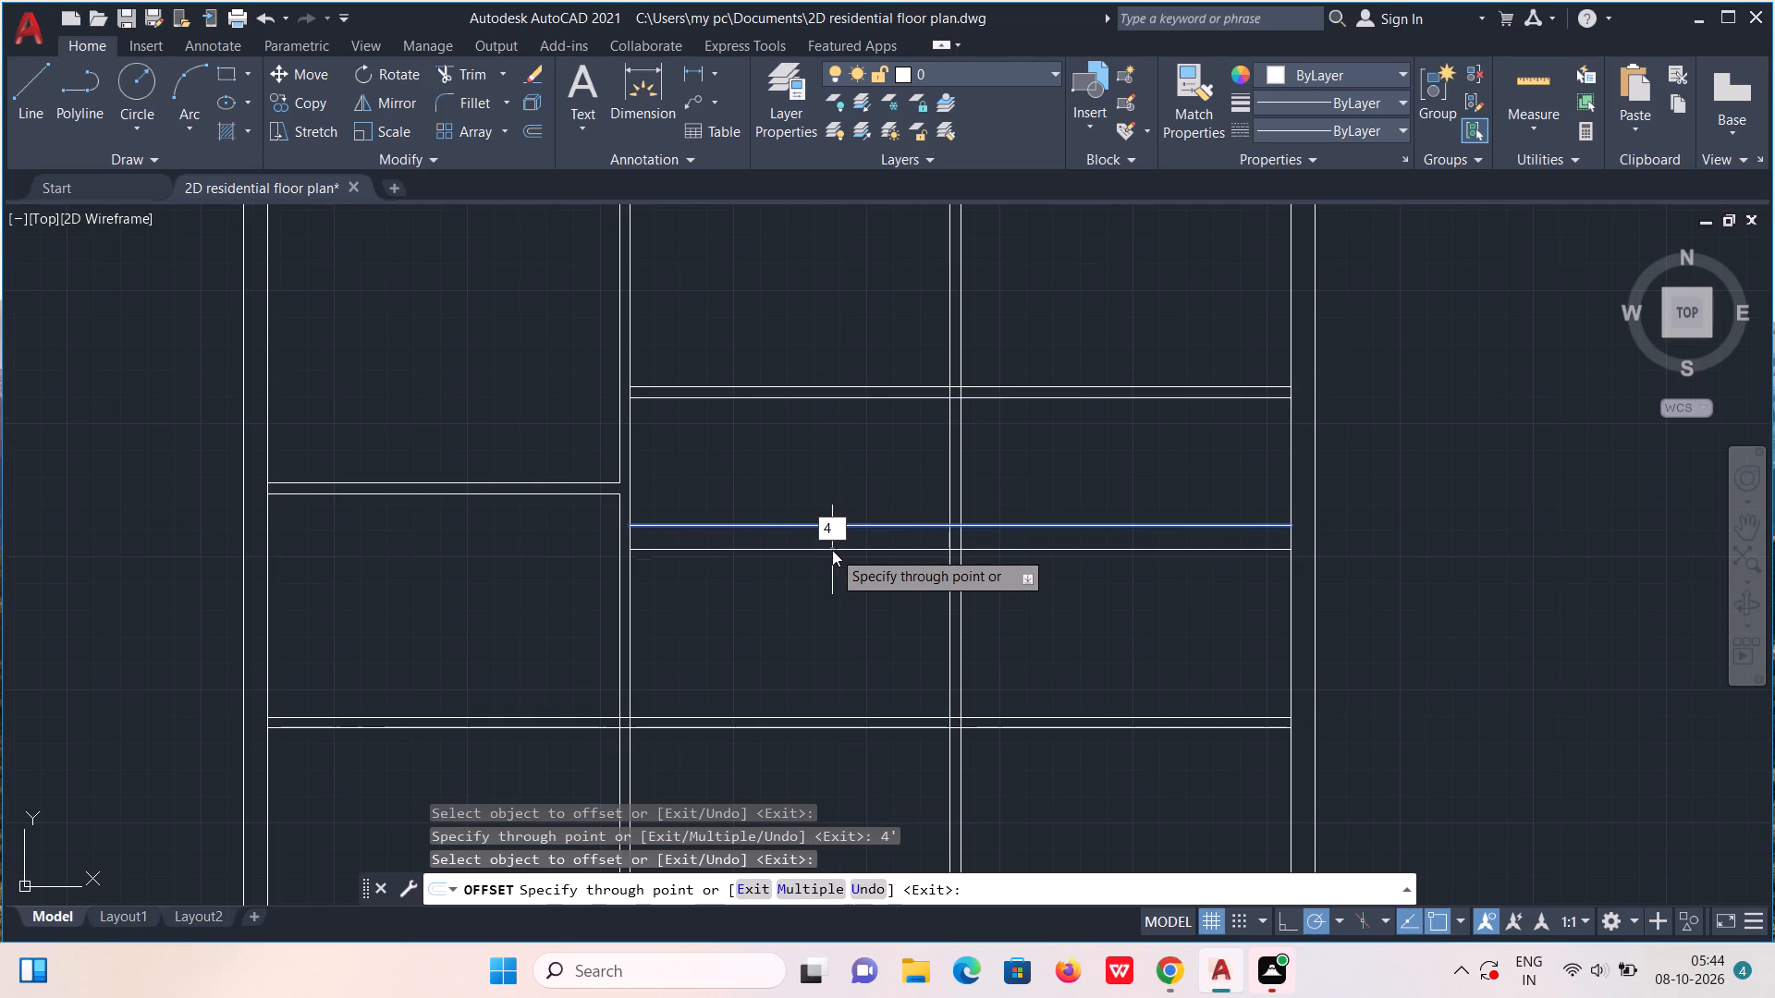
pyautogui.hotkey('shift', '"')
pyautogui.press('Return')
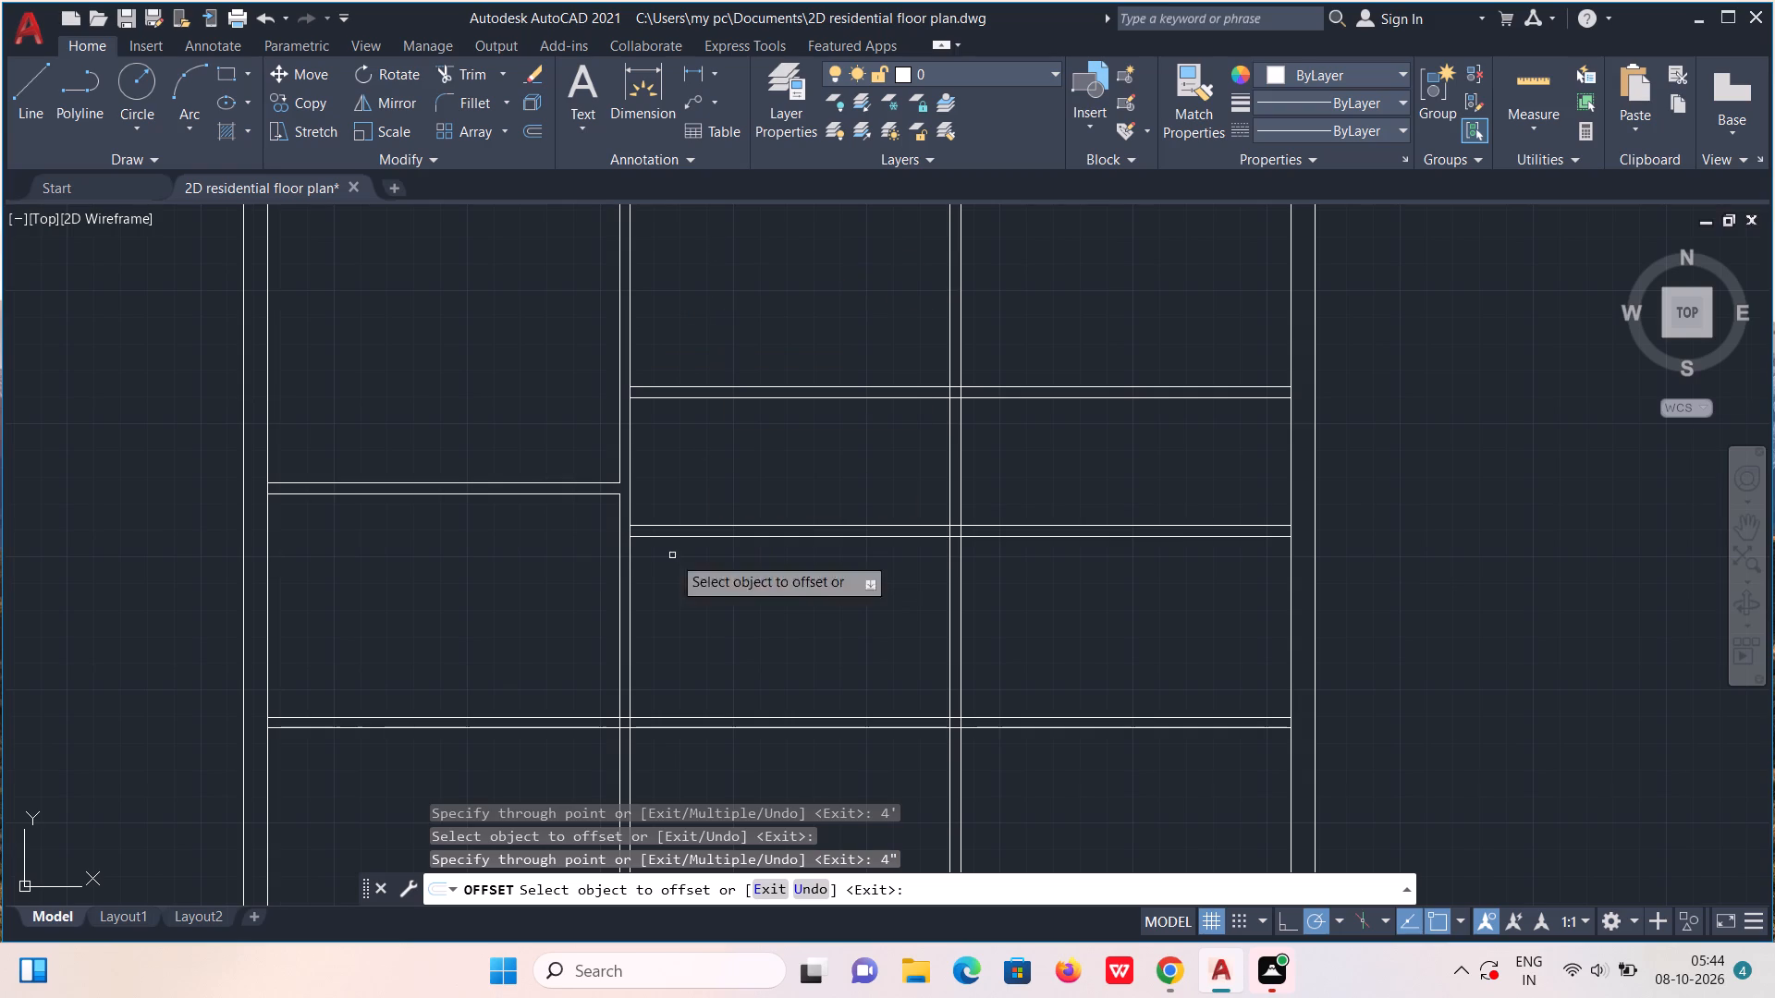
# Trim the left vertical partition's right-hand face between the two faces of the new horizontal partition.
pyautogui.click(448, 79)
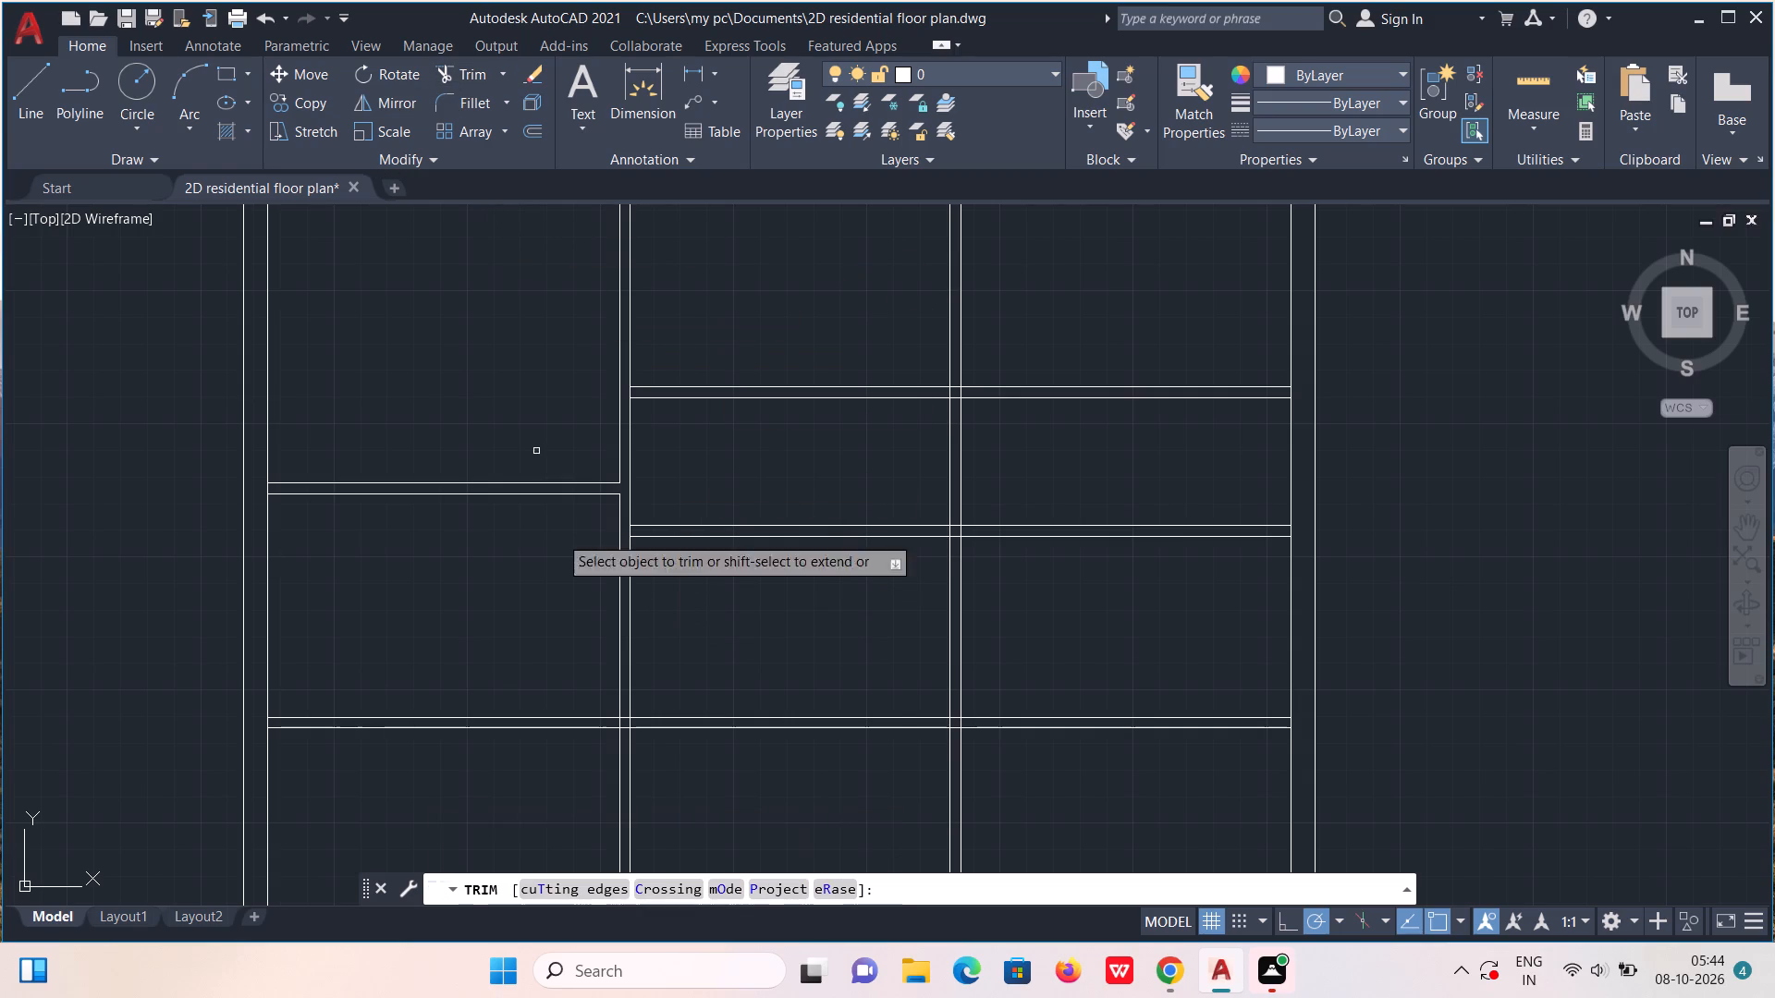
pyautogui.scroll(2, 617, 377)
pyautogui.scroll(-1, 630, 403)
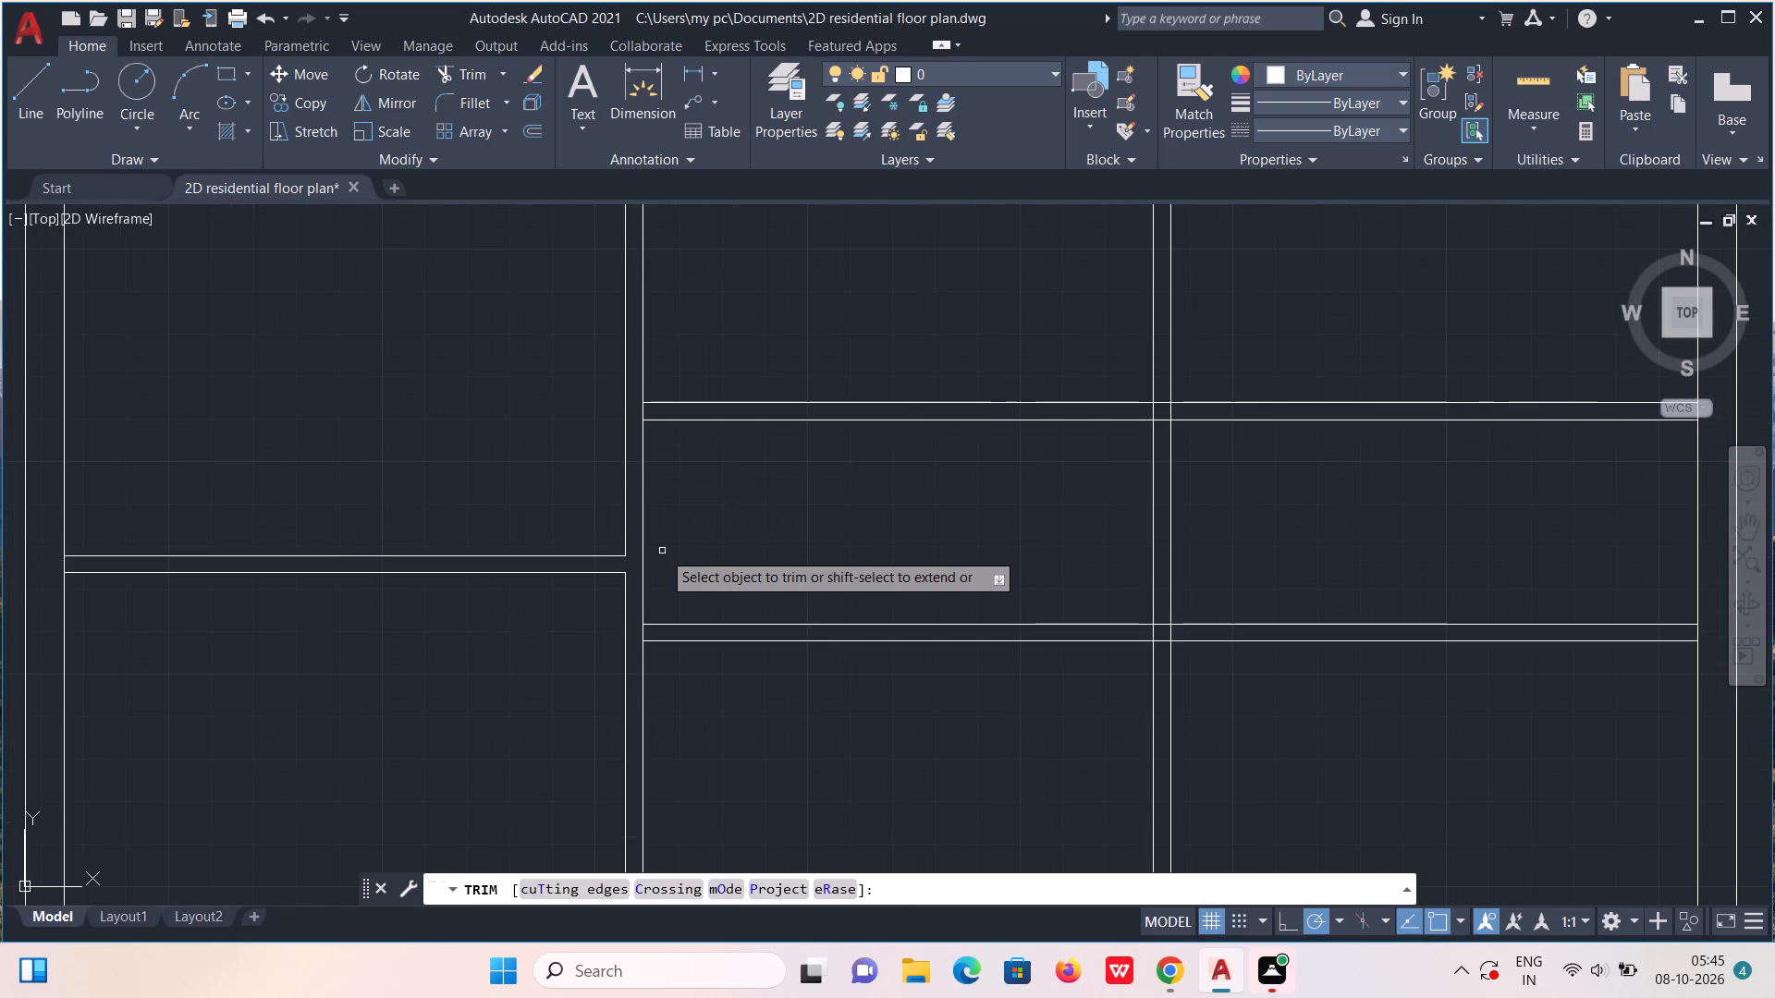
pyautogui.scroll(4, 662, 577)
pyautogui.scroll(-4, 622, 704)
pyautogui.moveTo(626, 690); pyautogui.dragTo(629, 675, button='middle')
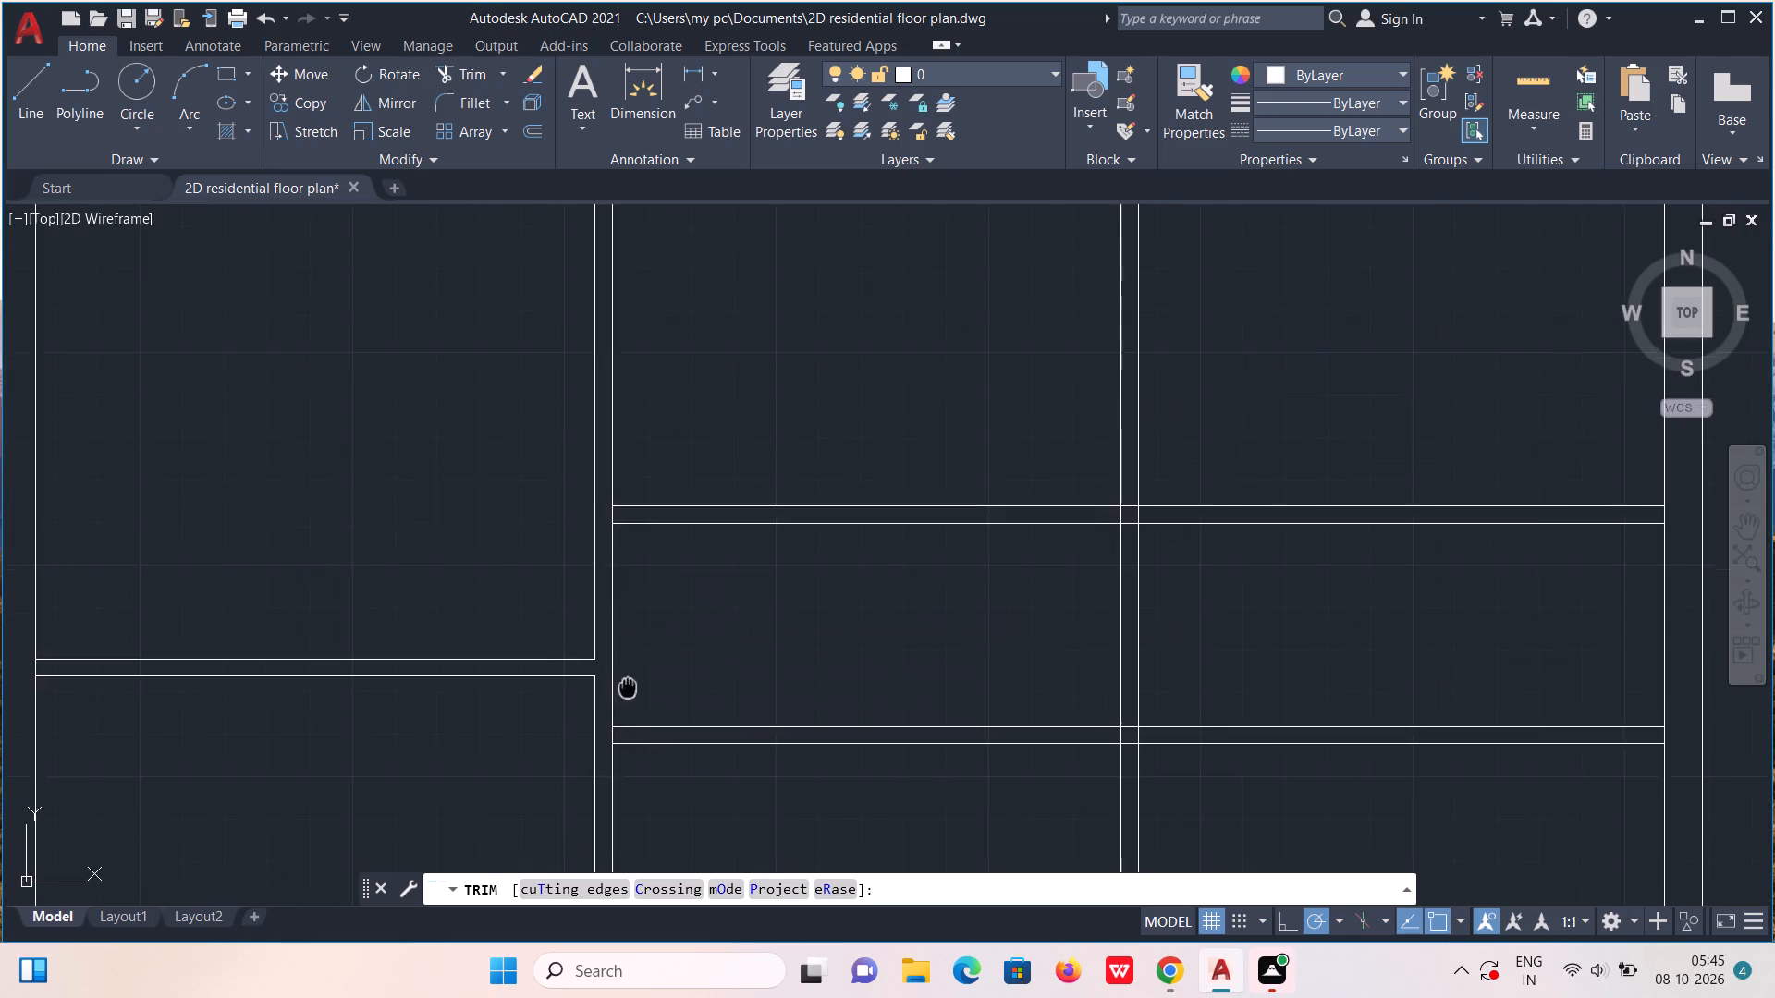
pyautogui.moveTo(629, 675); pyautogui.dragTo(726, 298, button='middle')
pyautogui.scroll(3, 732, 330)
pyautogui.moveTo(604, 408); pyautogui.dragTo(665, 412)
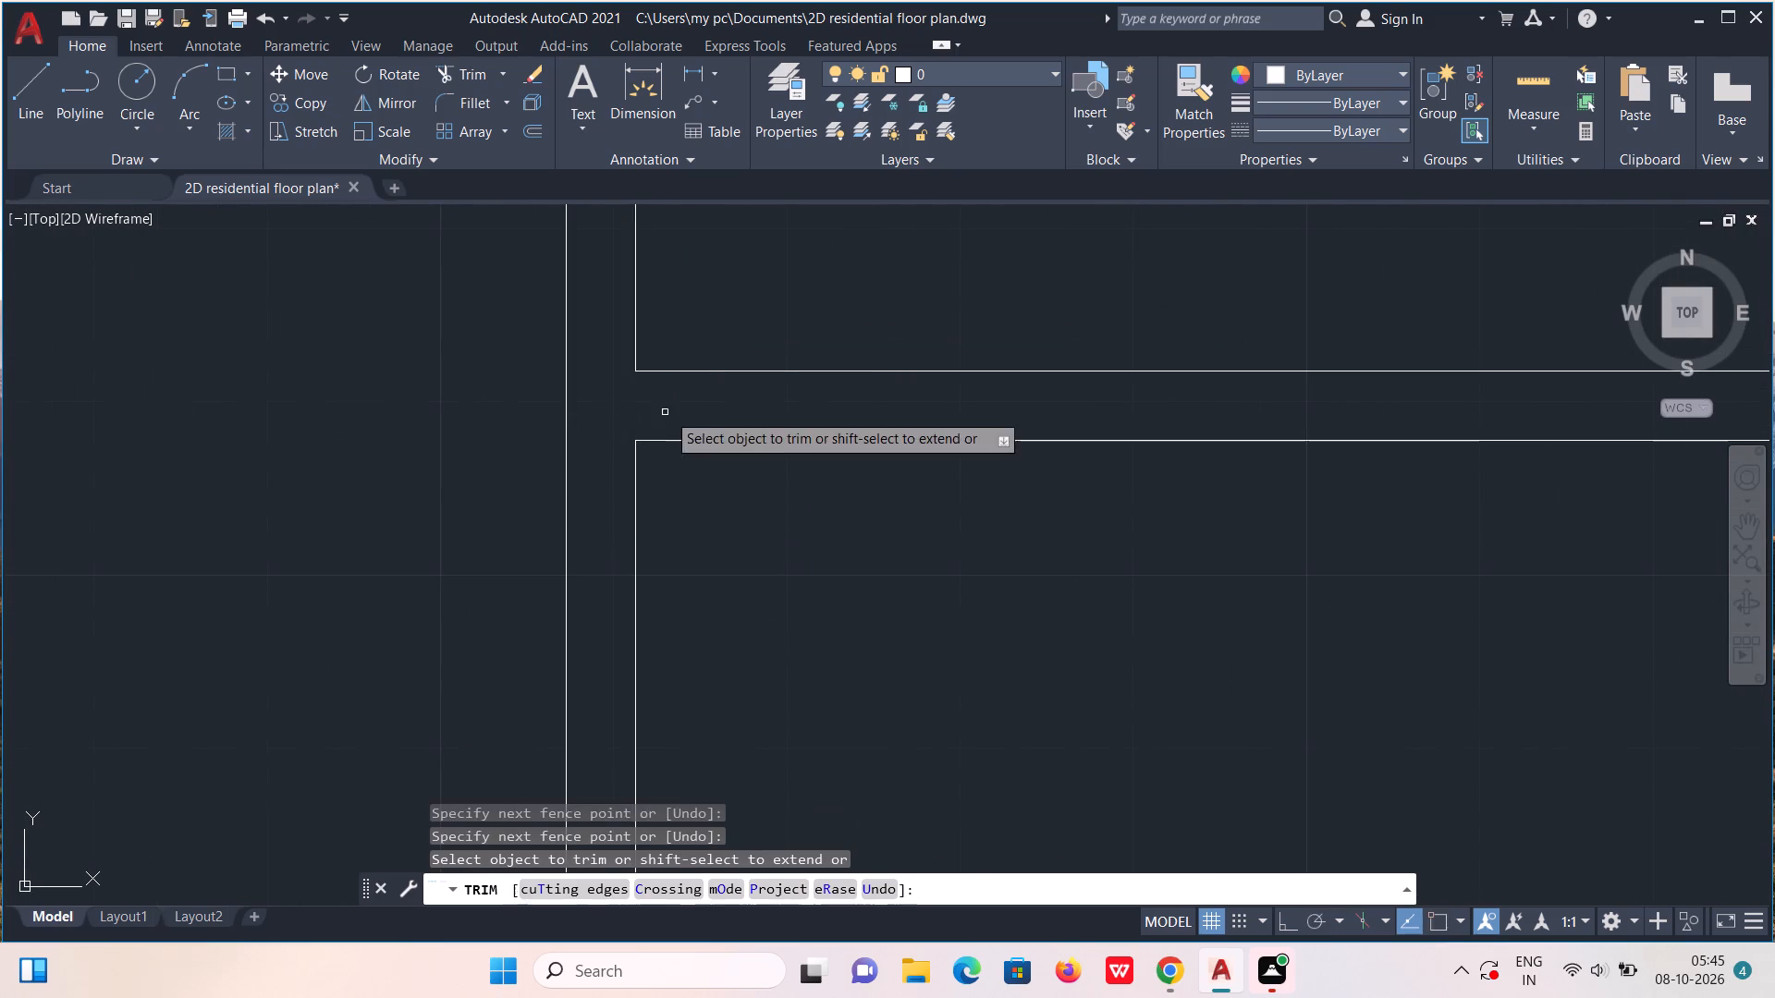
# Trim the wall lines inside the junction of the left vertical partition and the lowest horizontal partition.
pyautogui.scroll(-6, 667, 412)
pyautogui.scroll(3, 691, 492)
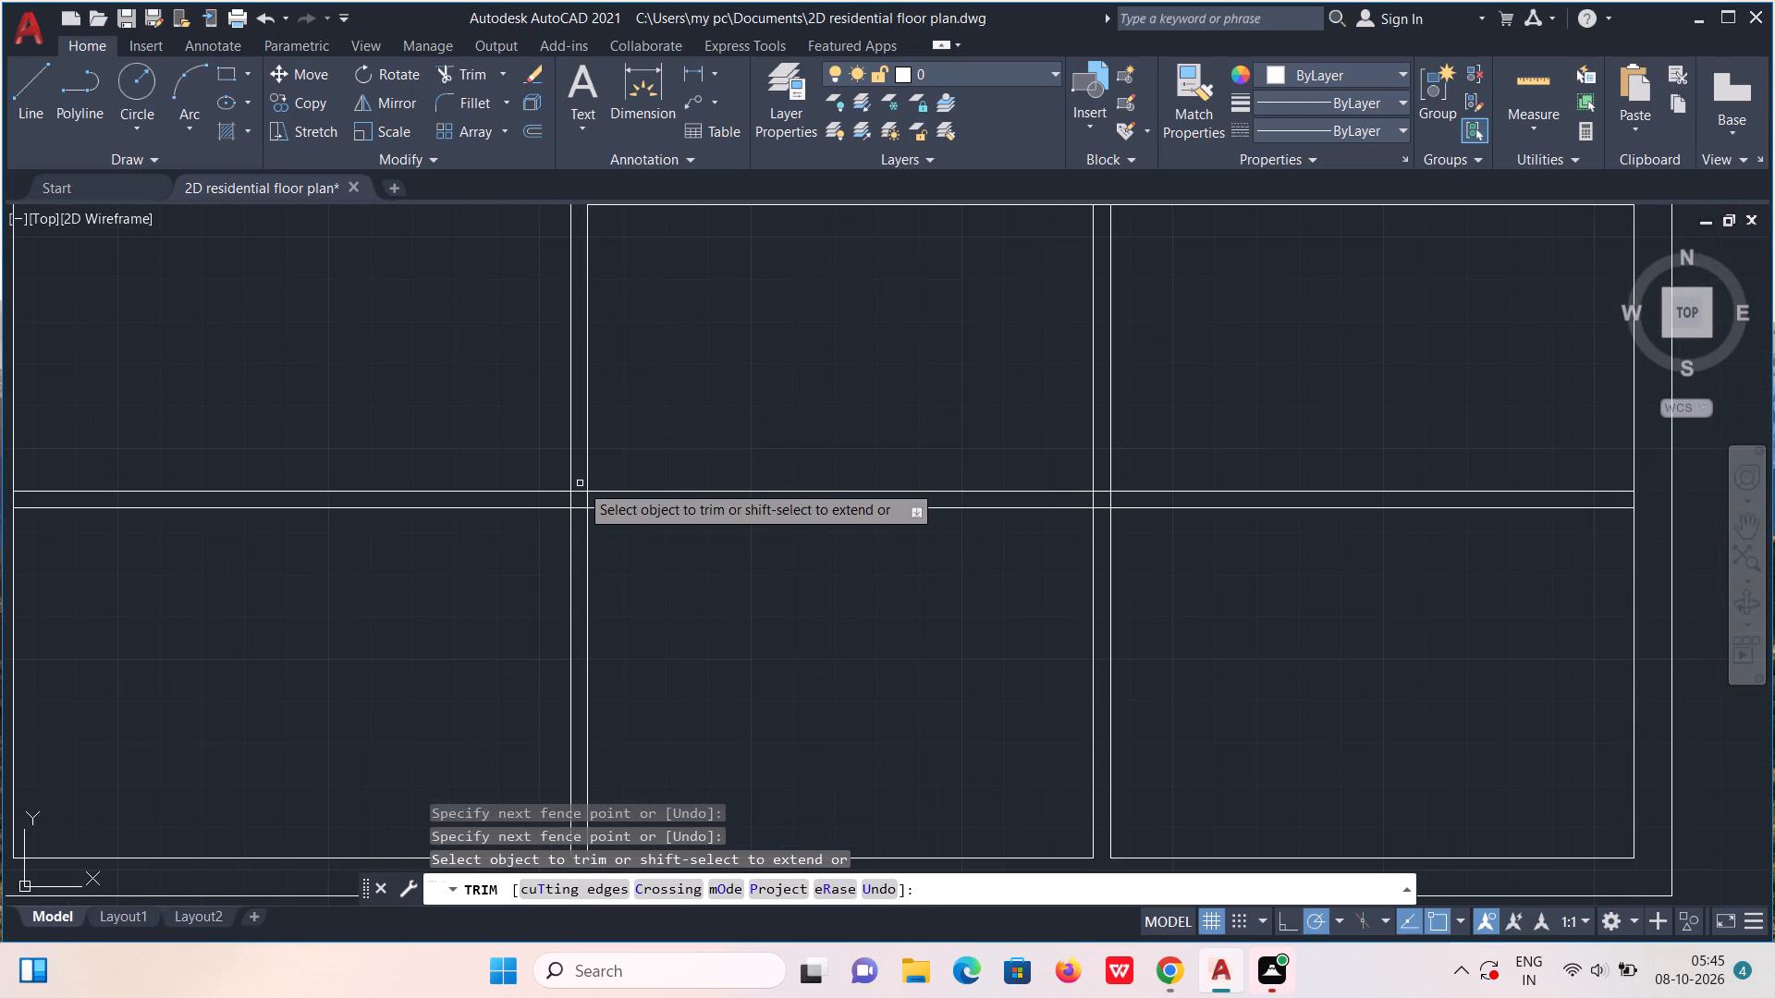
pyautogui.scroll(3, 581, 483)
pyautogui.moveTo(581, 483); pyautogui.dragTo(646, 561)
pyautogui.scroll(-5, 647, 559)
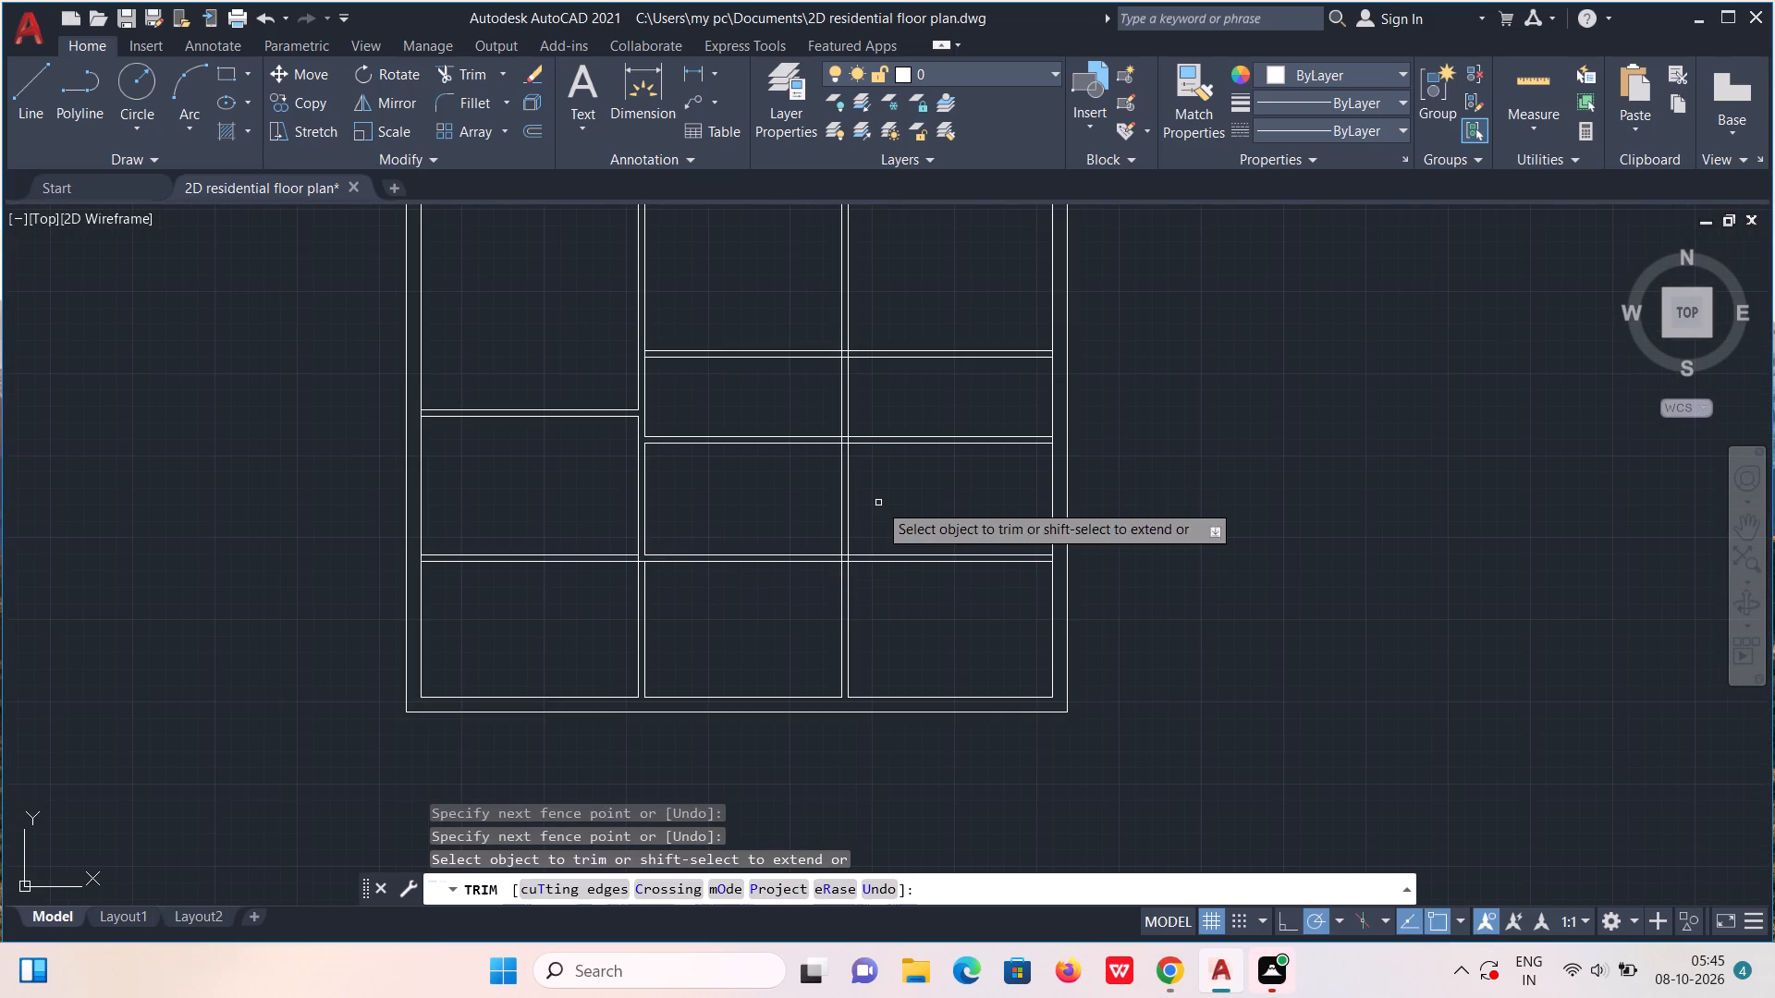
# Extend the left vertical partition's right-hand face down across the new horizontal partition's end to close the opening.
pyautogui.scroll(4, 863, 449)
pyautogui.scroll(-2, 830, 442)
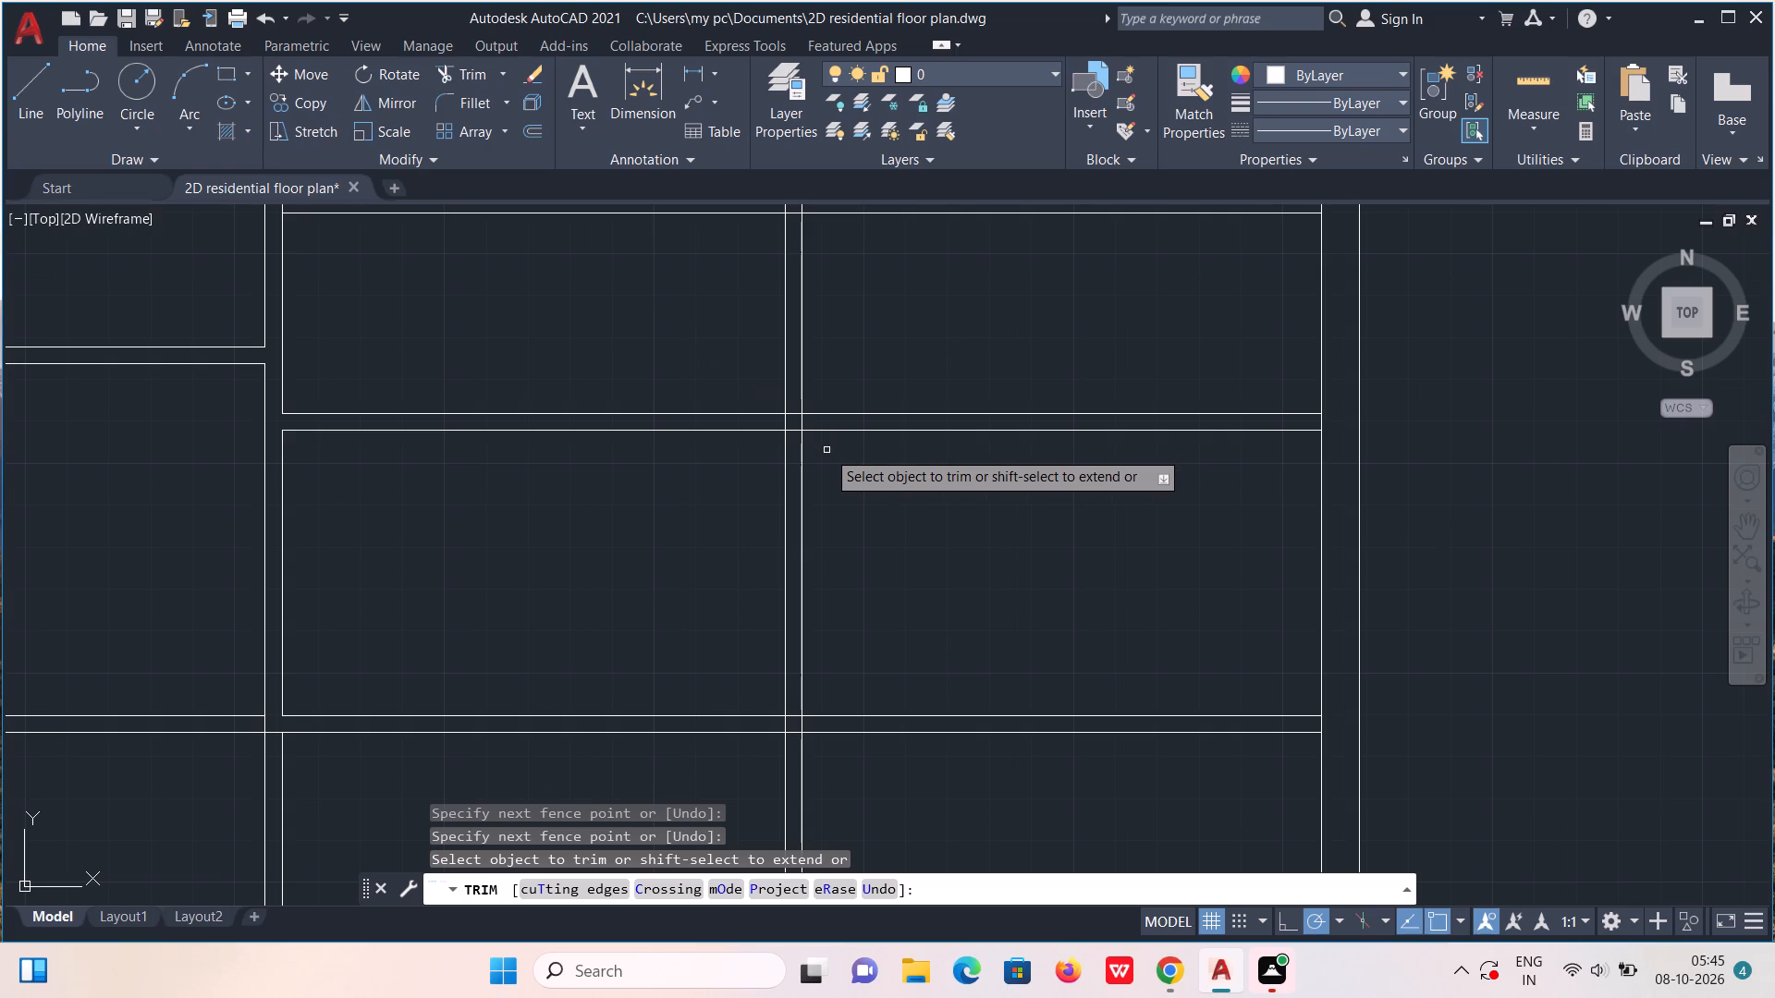
pyautogui.scroll(-1, 423, 508)
pyautogui.scroll(4, 353, 320)
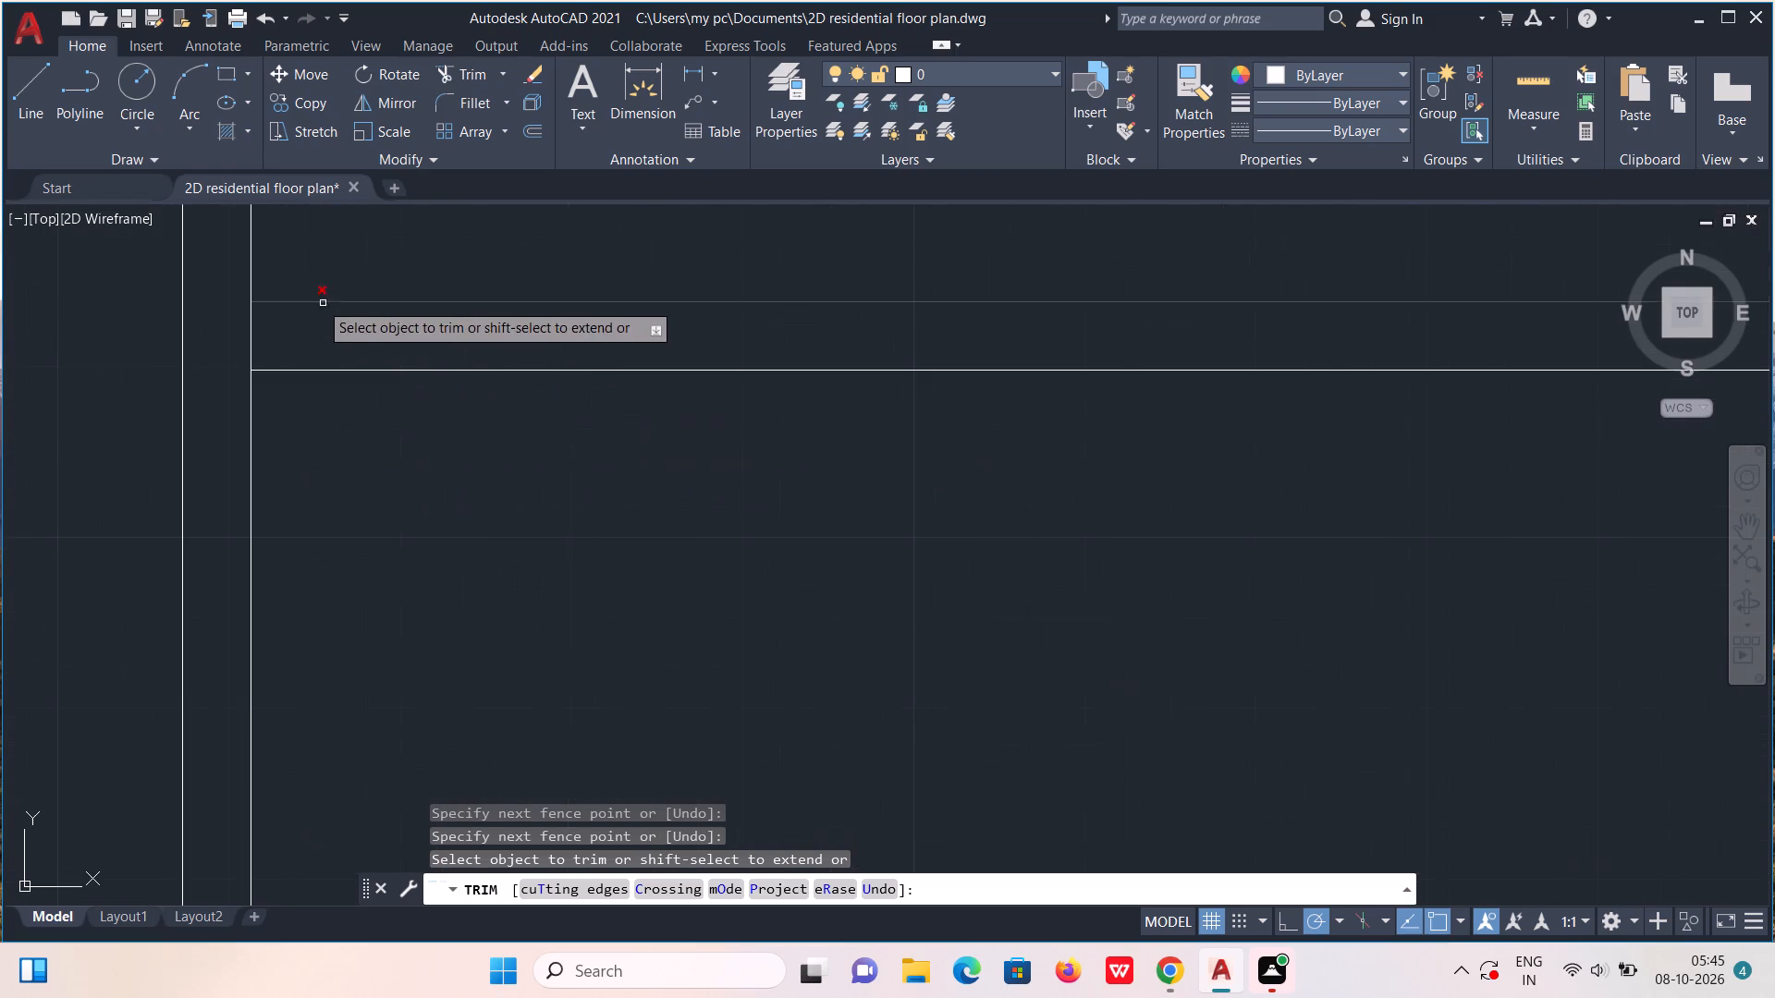
pyautogui.moveTo(239, 335); pyautogui.dragTo(273, 345)
pyautogui.scroll(-4, 273, 346)
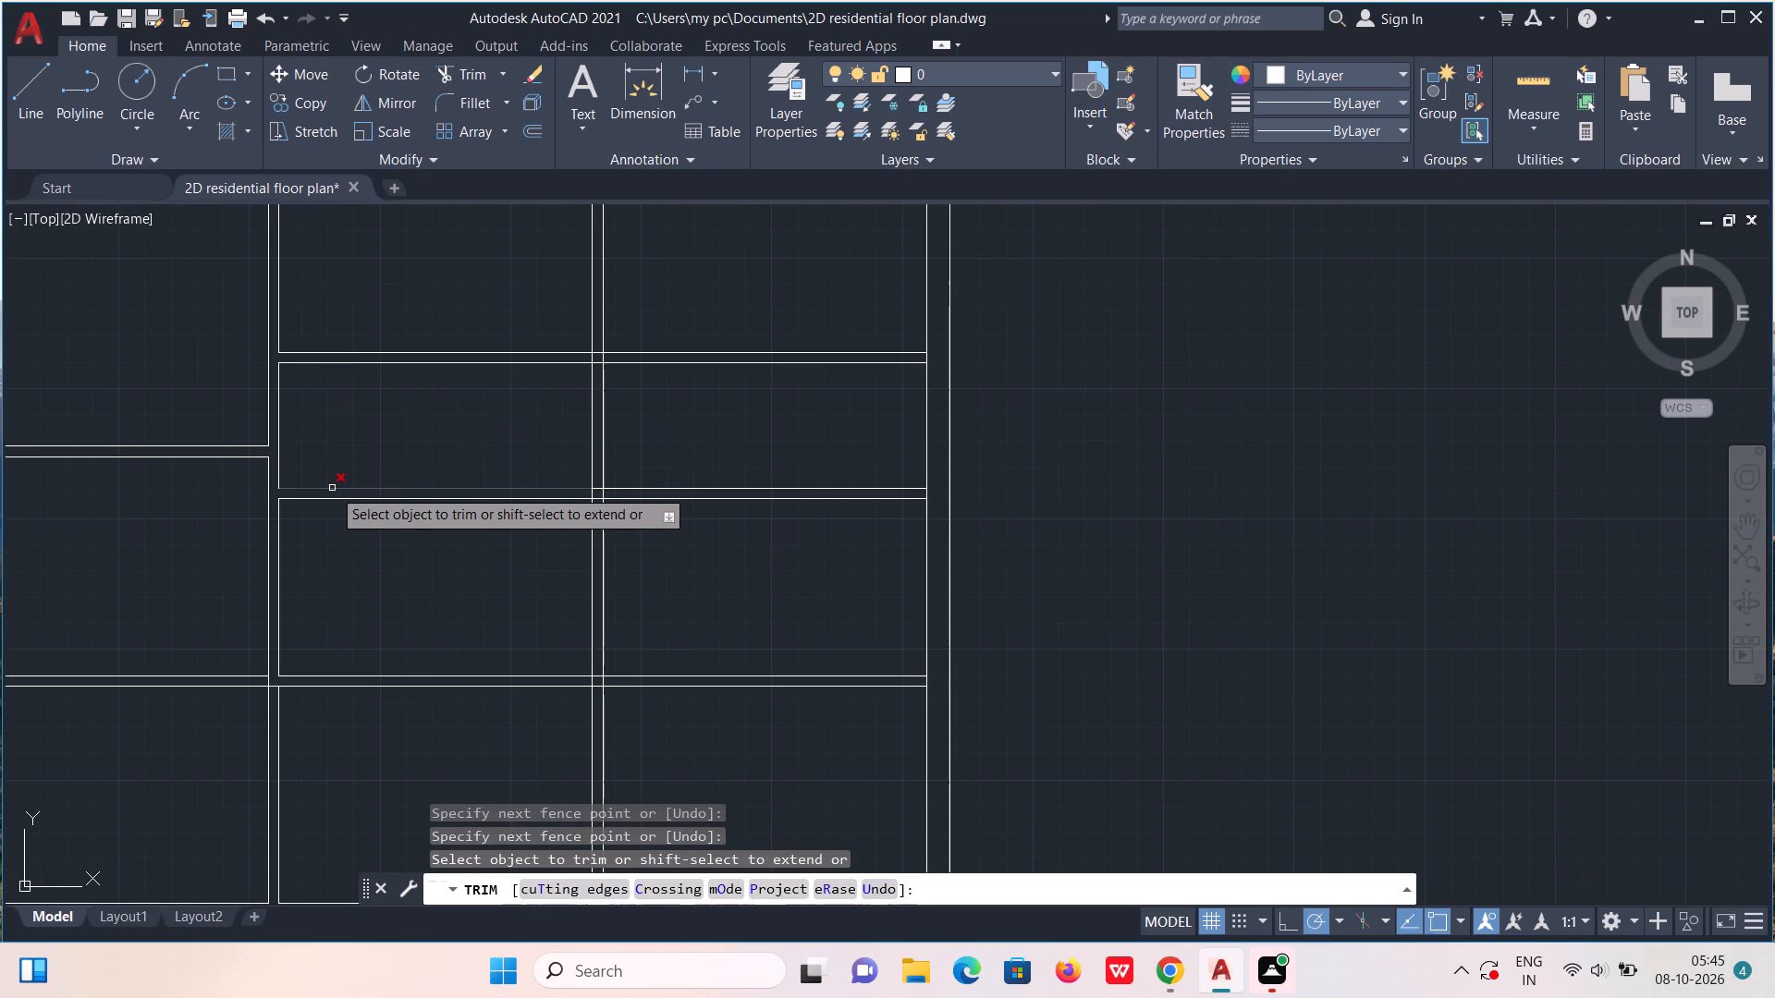
pyautogui.press('Escape')
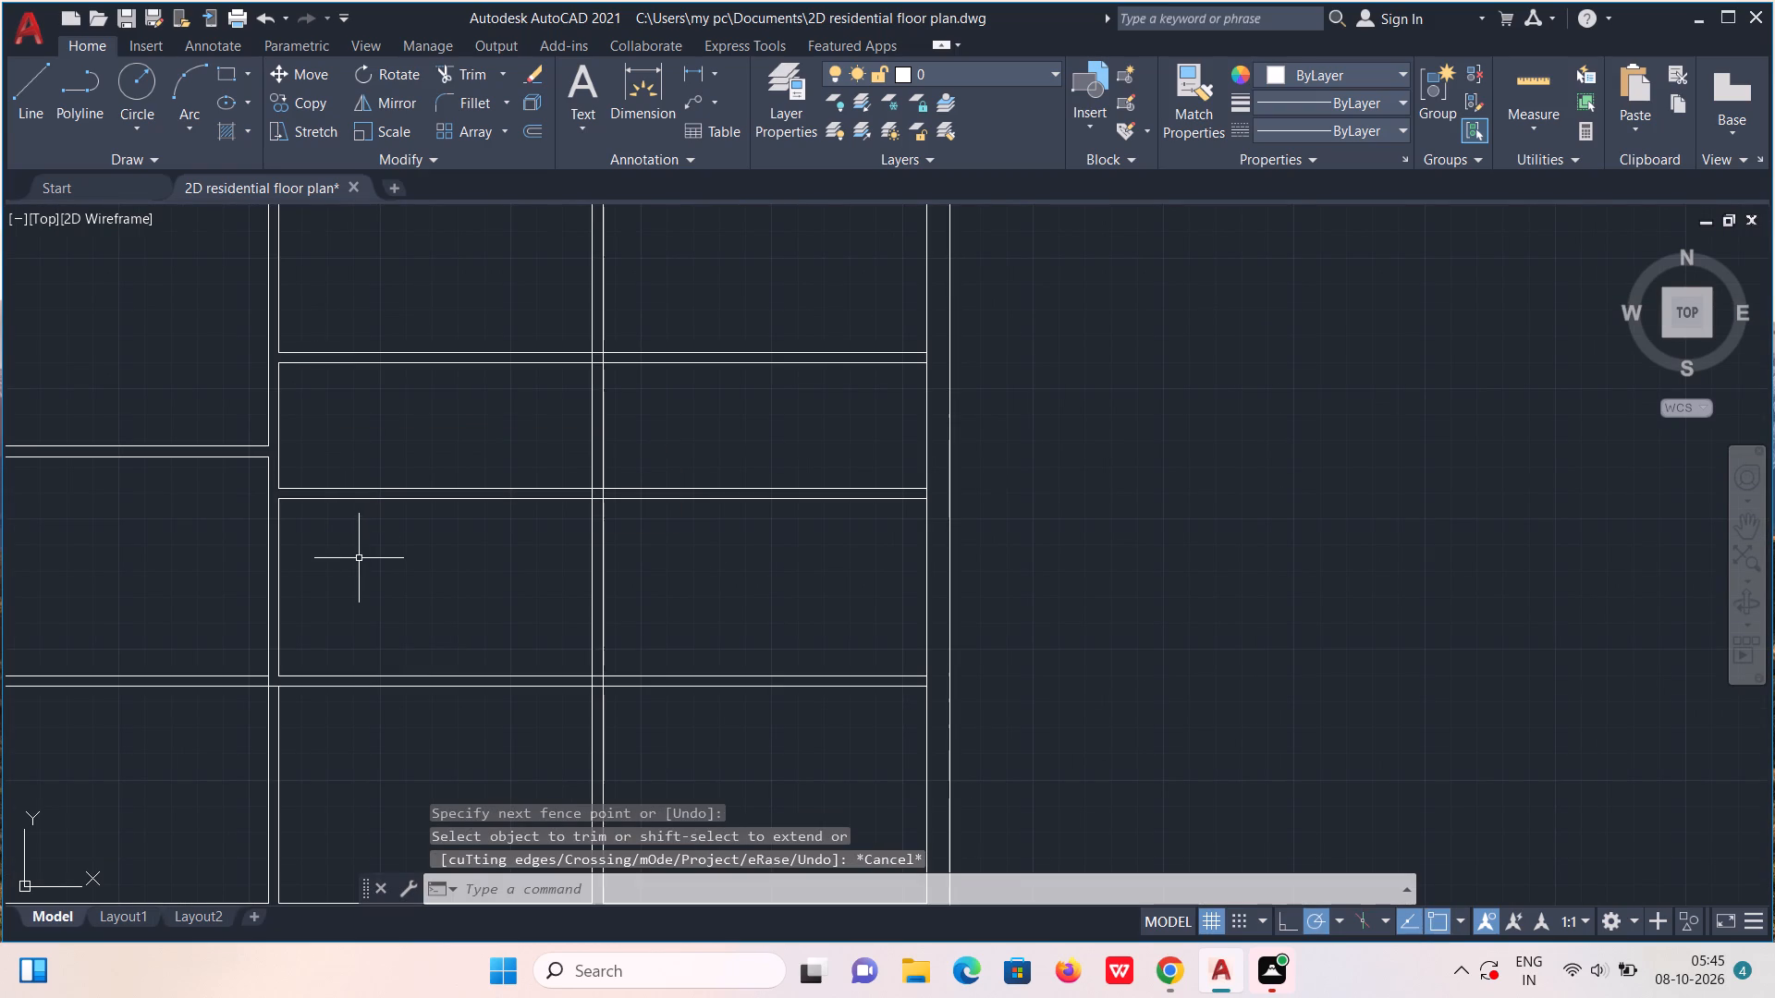
pyautogui.click(498, 77)
pyautogui.click(479, 148)
pyautogui.scroll(3, 349, 469)
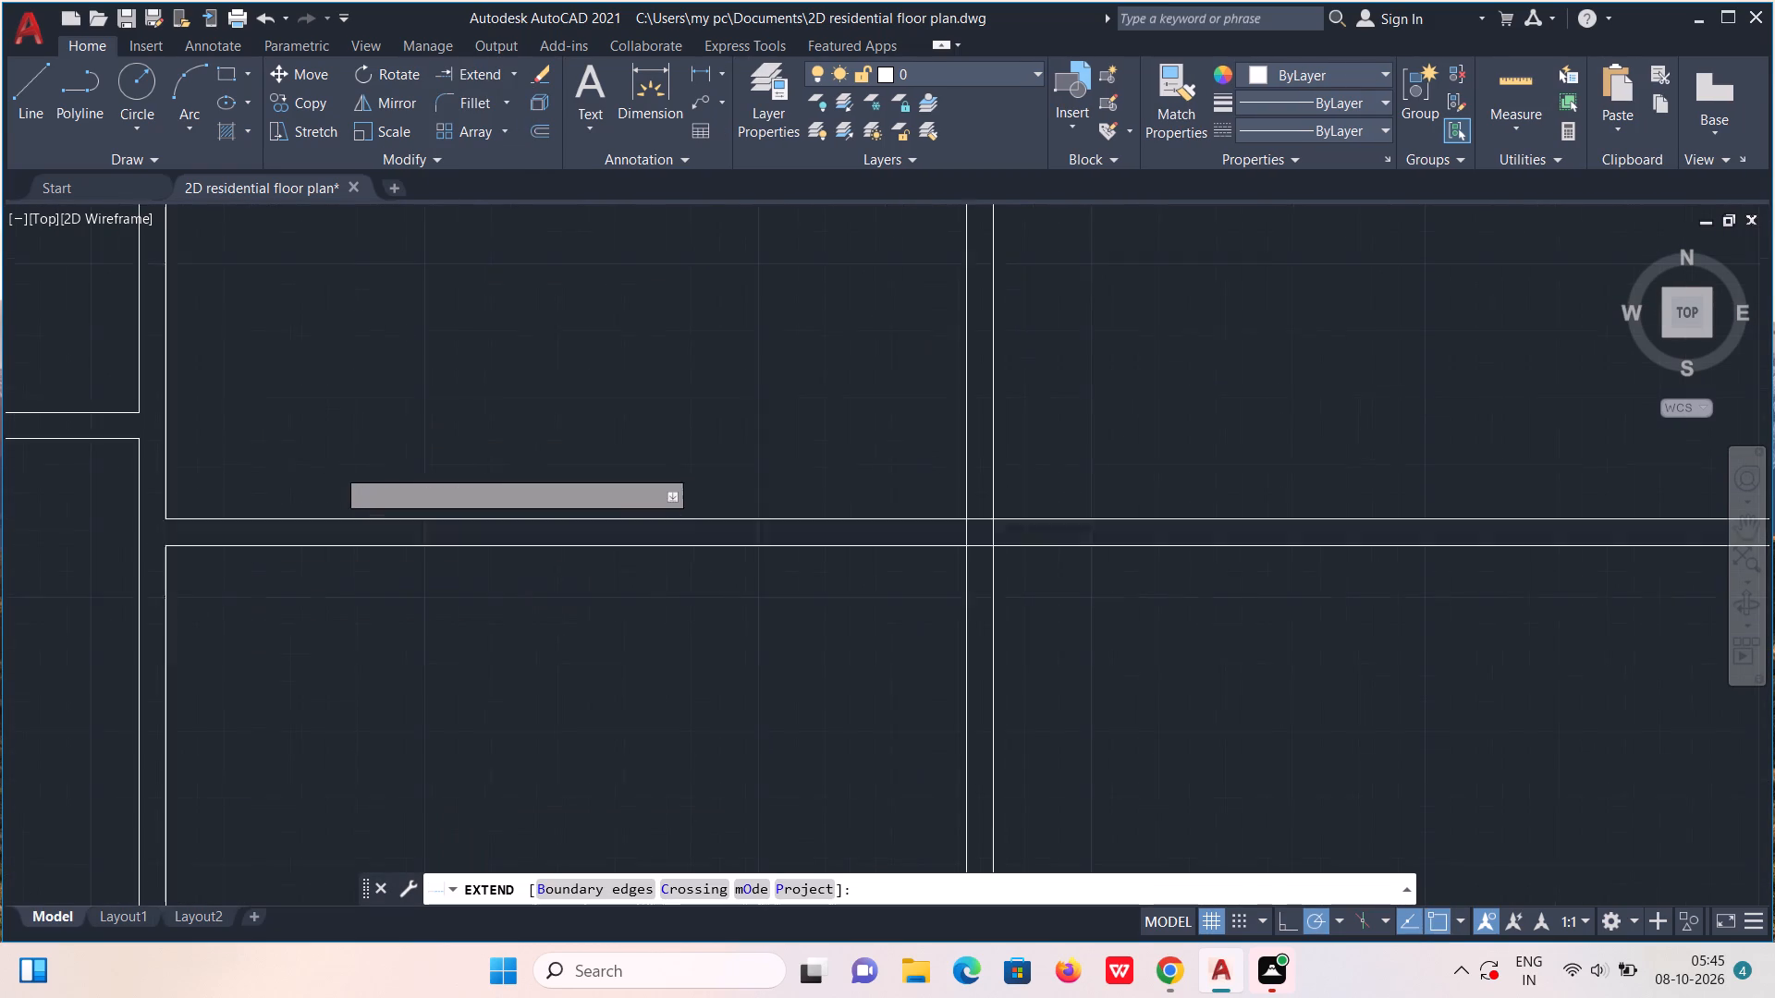
pyautogui.click(64, 490)
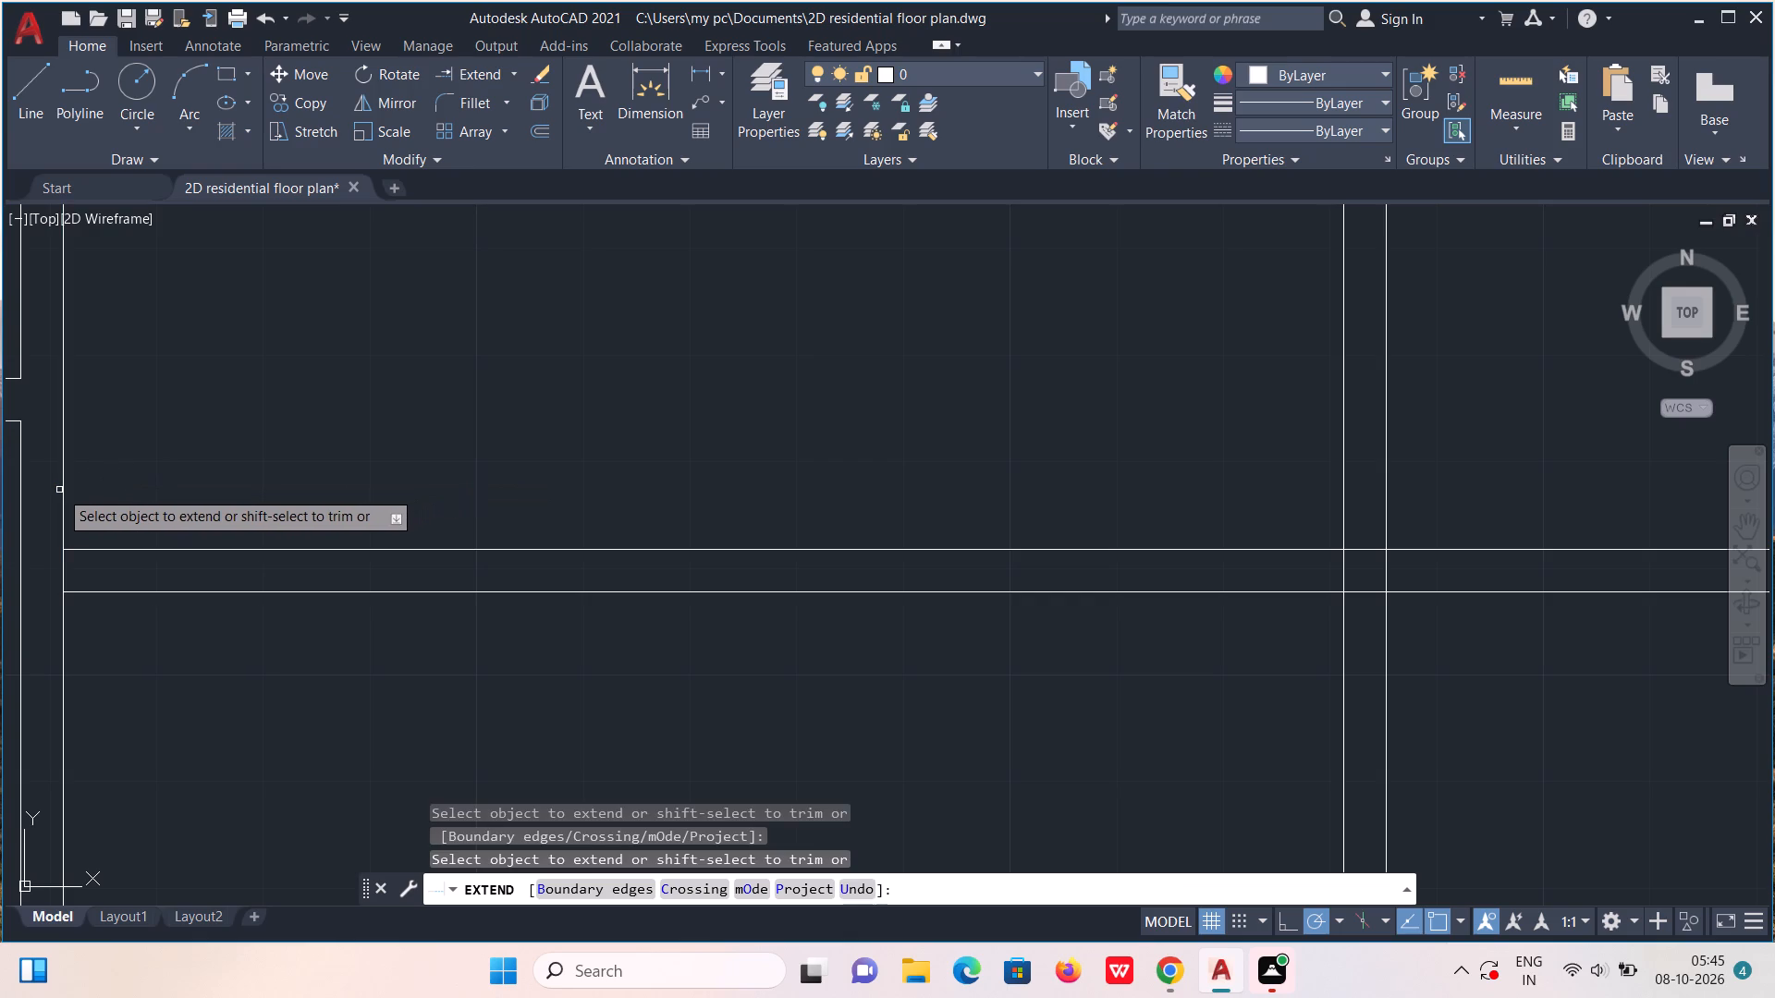
pyautogui.scroll(-3, 59, 490)
pyautogui.press('Escape')
pyautogui.moveTo(153, 377); pyautogui.dragTo(411, 312, button='middle')
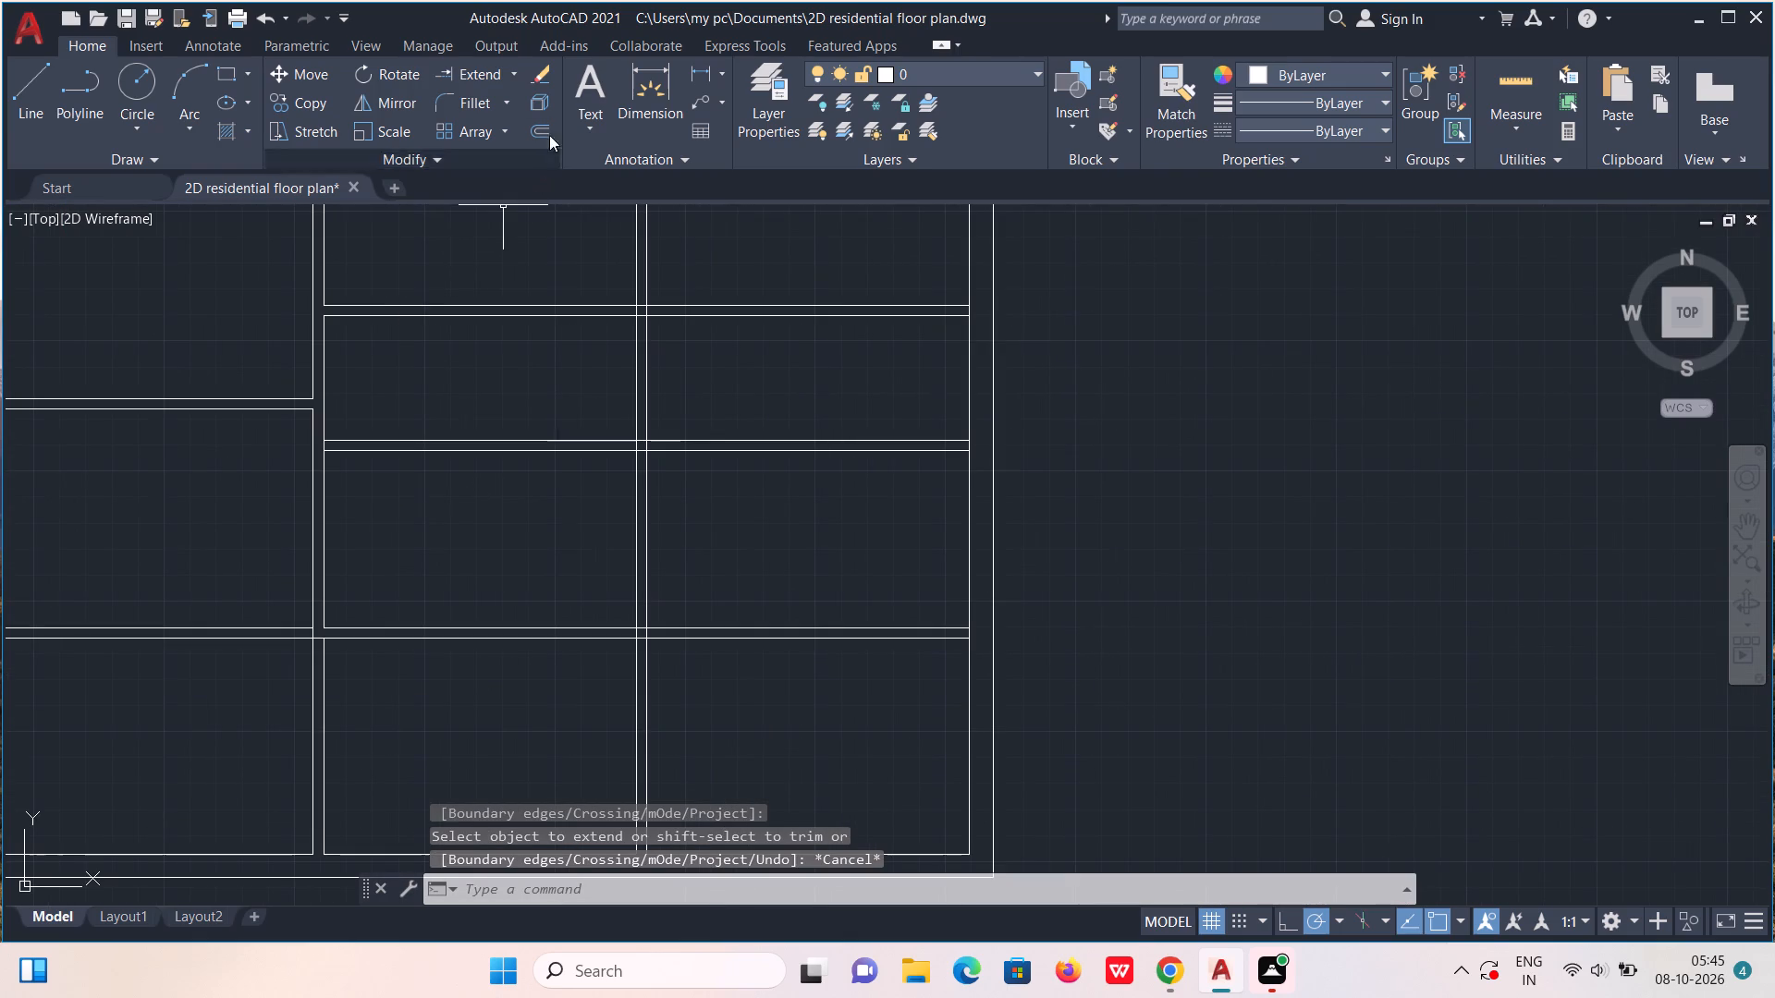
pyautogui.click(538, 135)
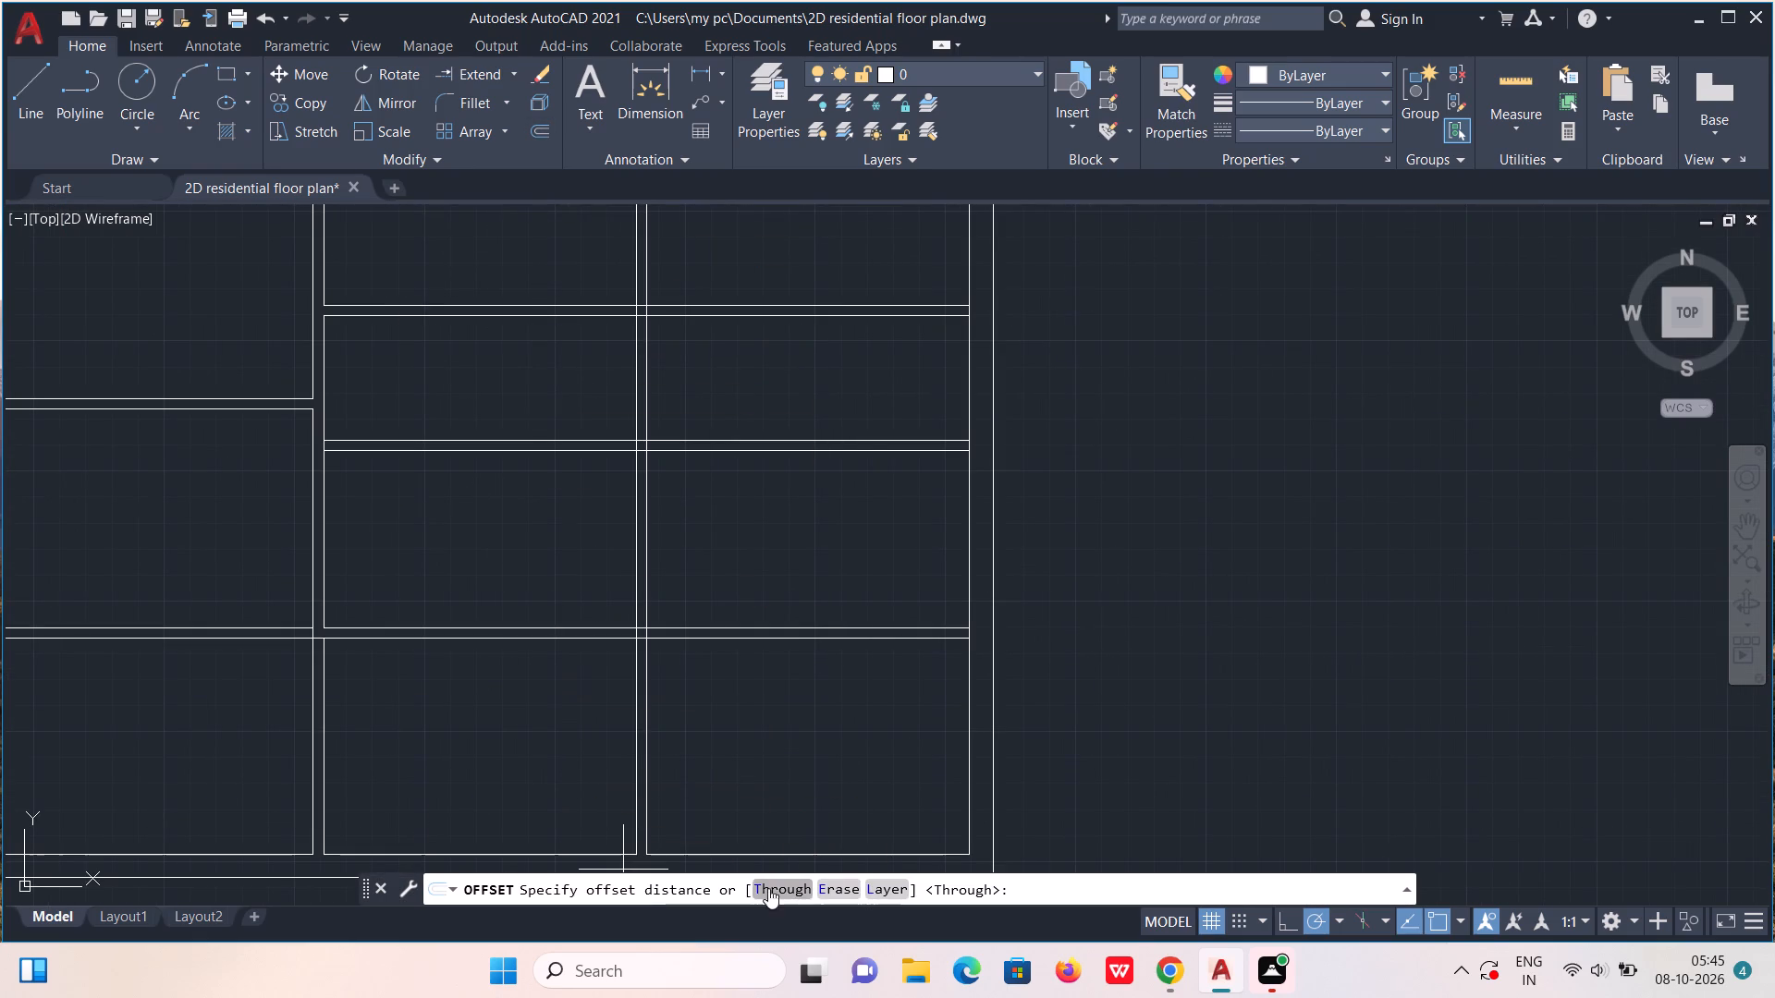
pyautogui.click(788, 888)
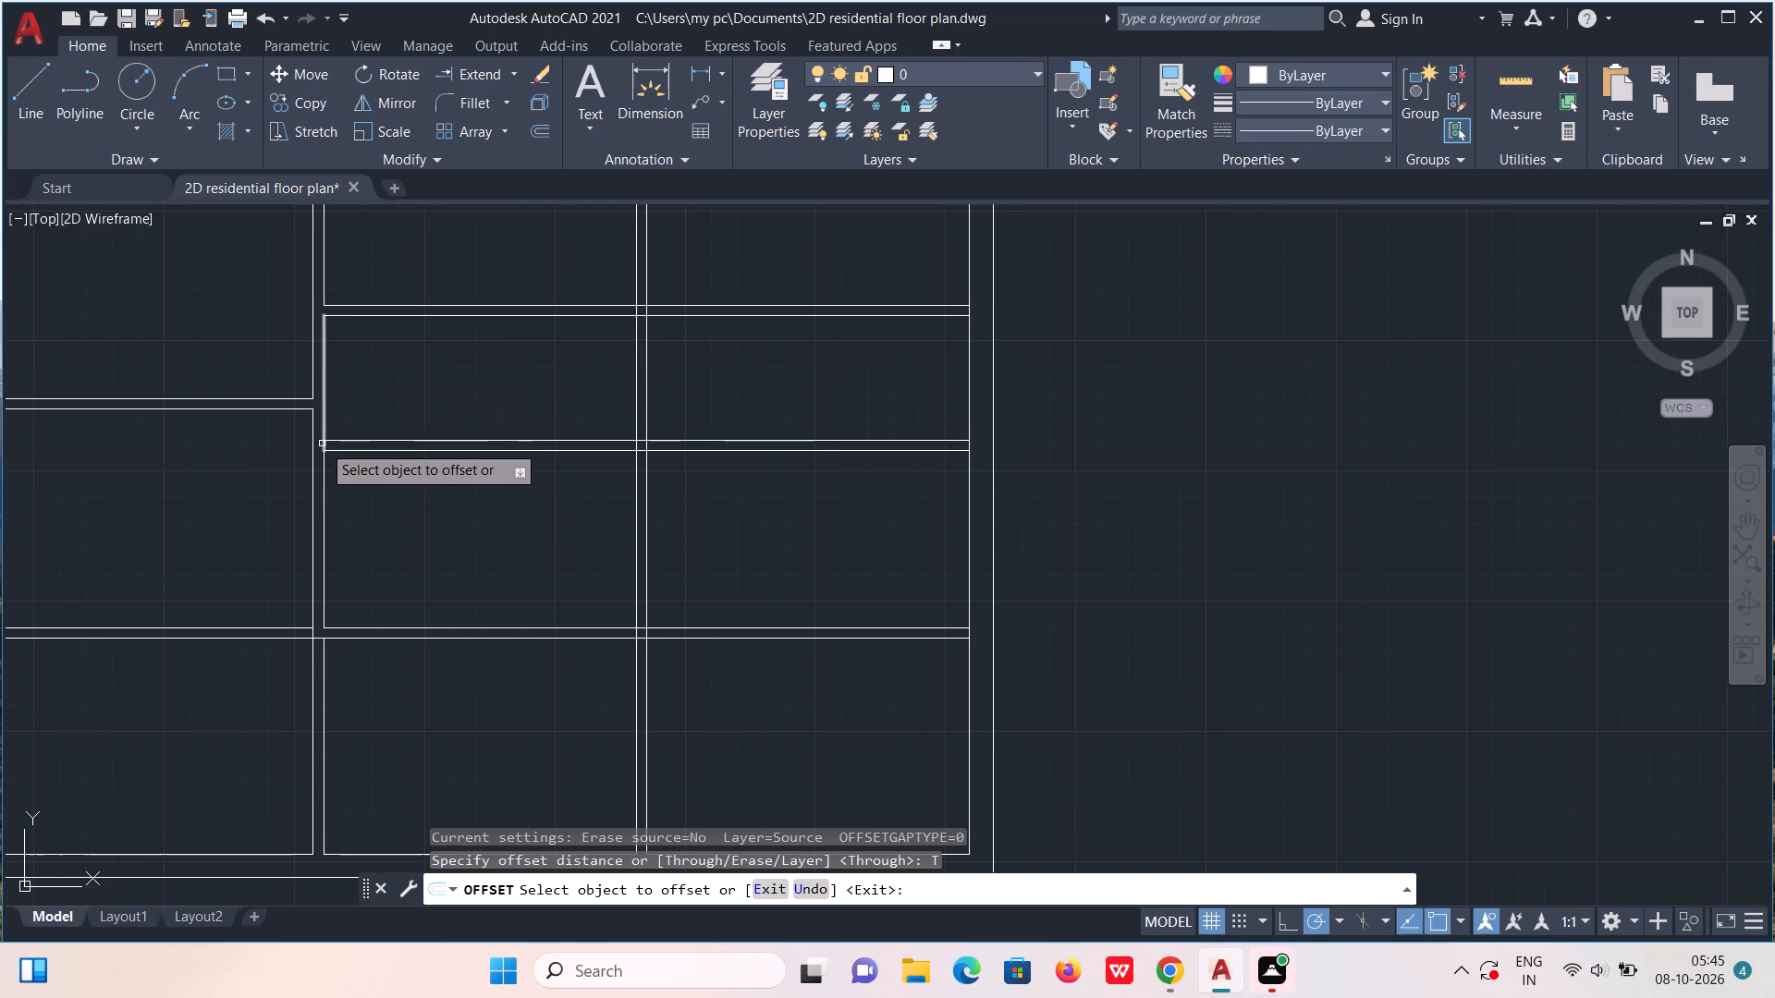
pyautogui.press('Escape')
# Join the two collinear segments of the left vertical partition's right-hand face, above and below the new horizontal partition, into one line.
pyautogui.scroll(4, 326, 424)
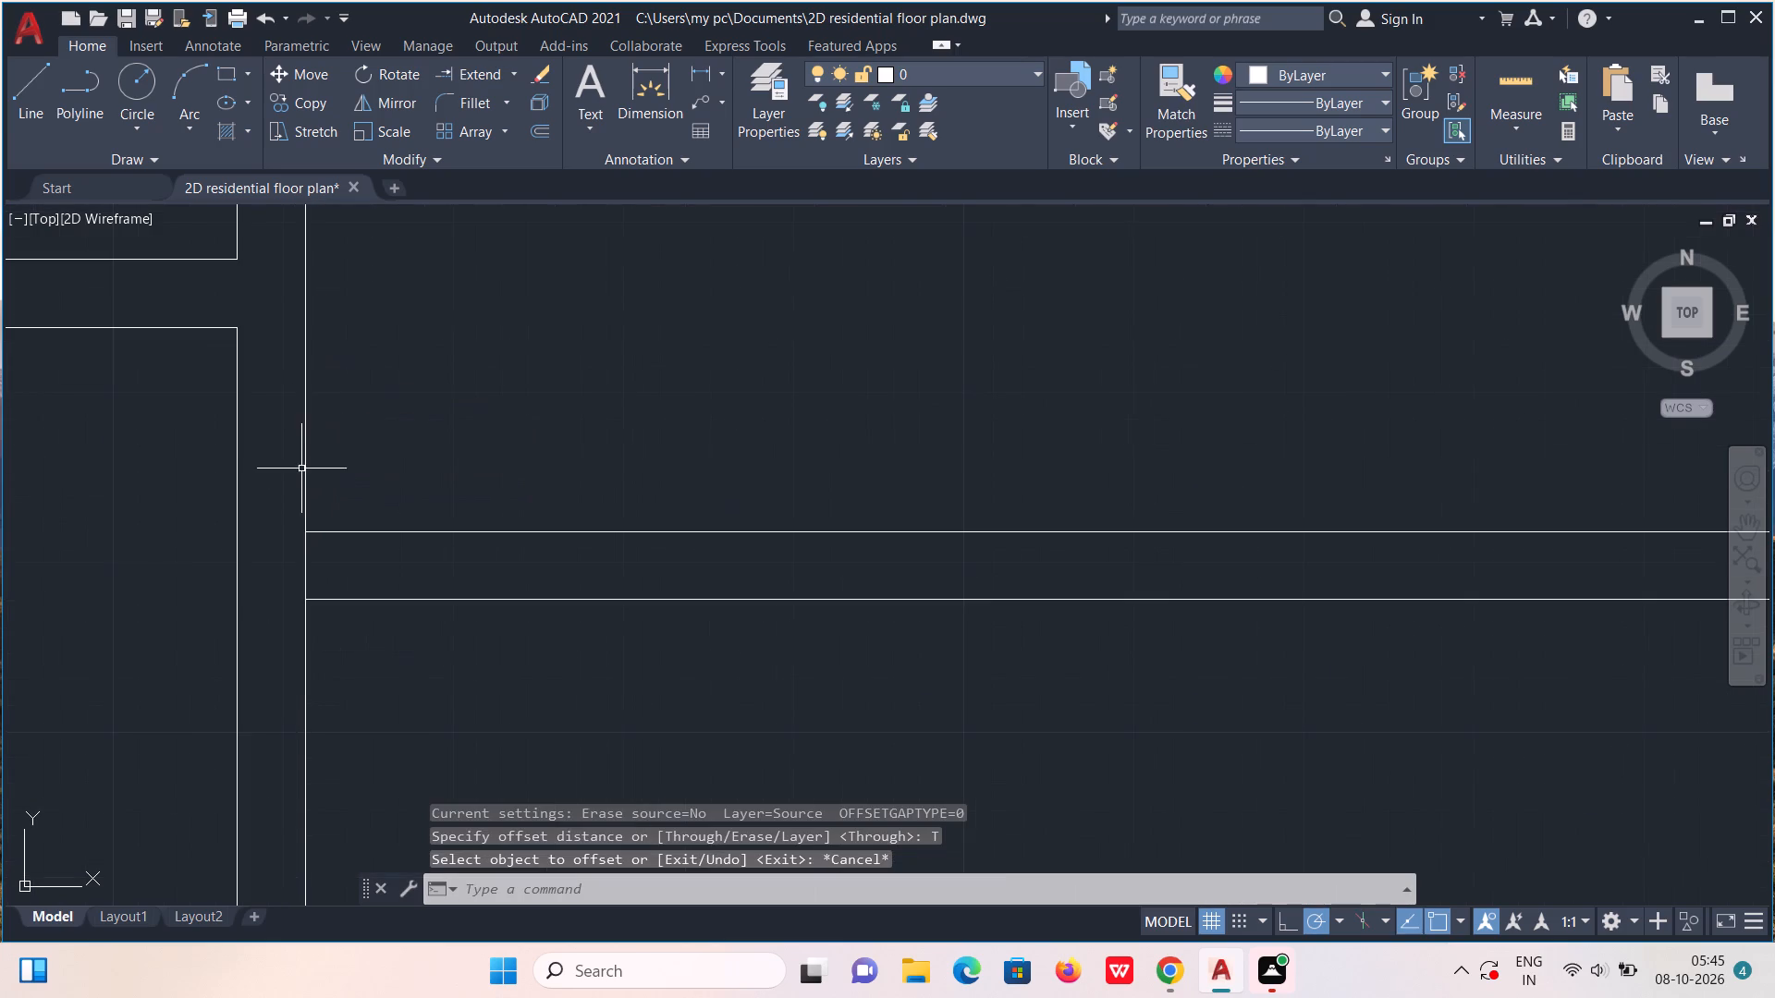
pyautogui.click(304, 467)
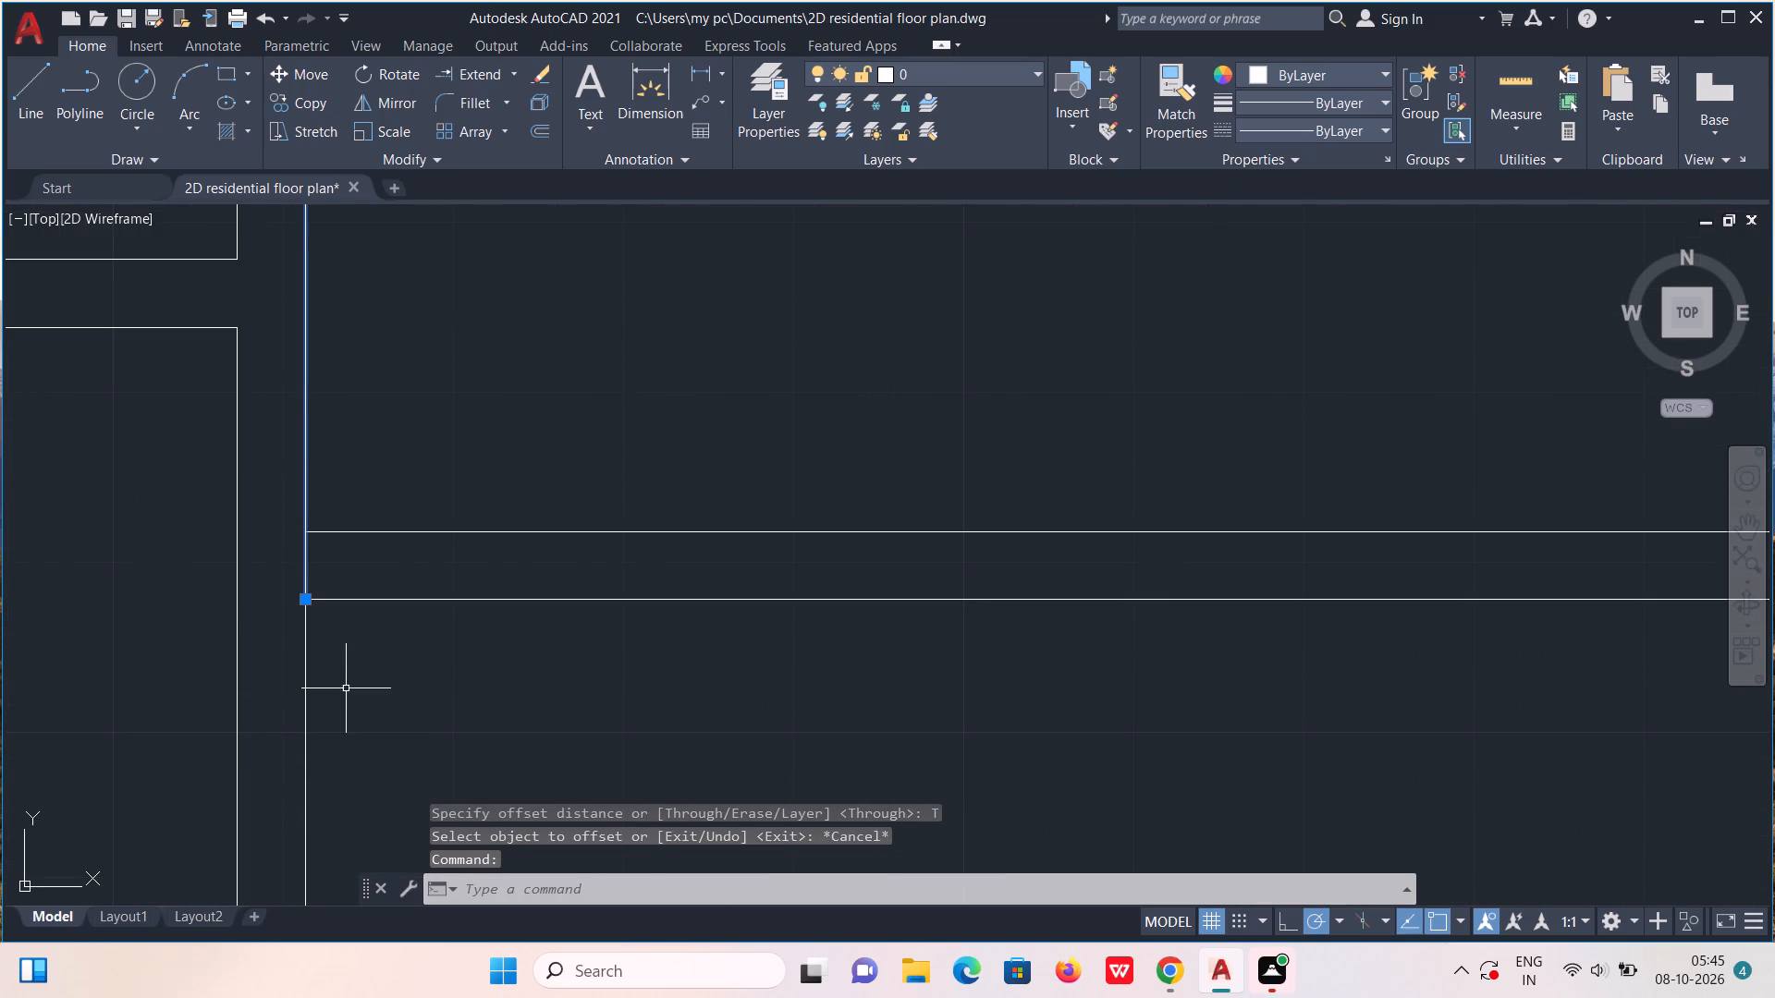
pyautogui.click(304, 762)
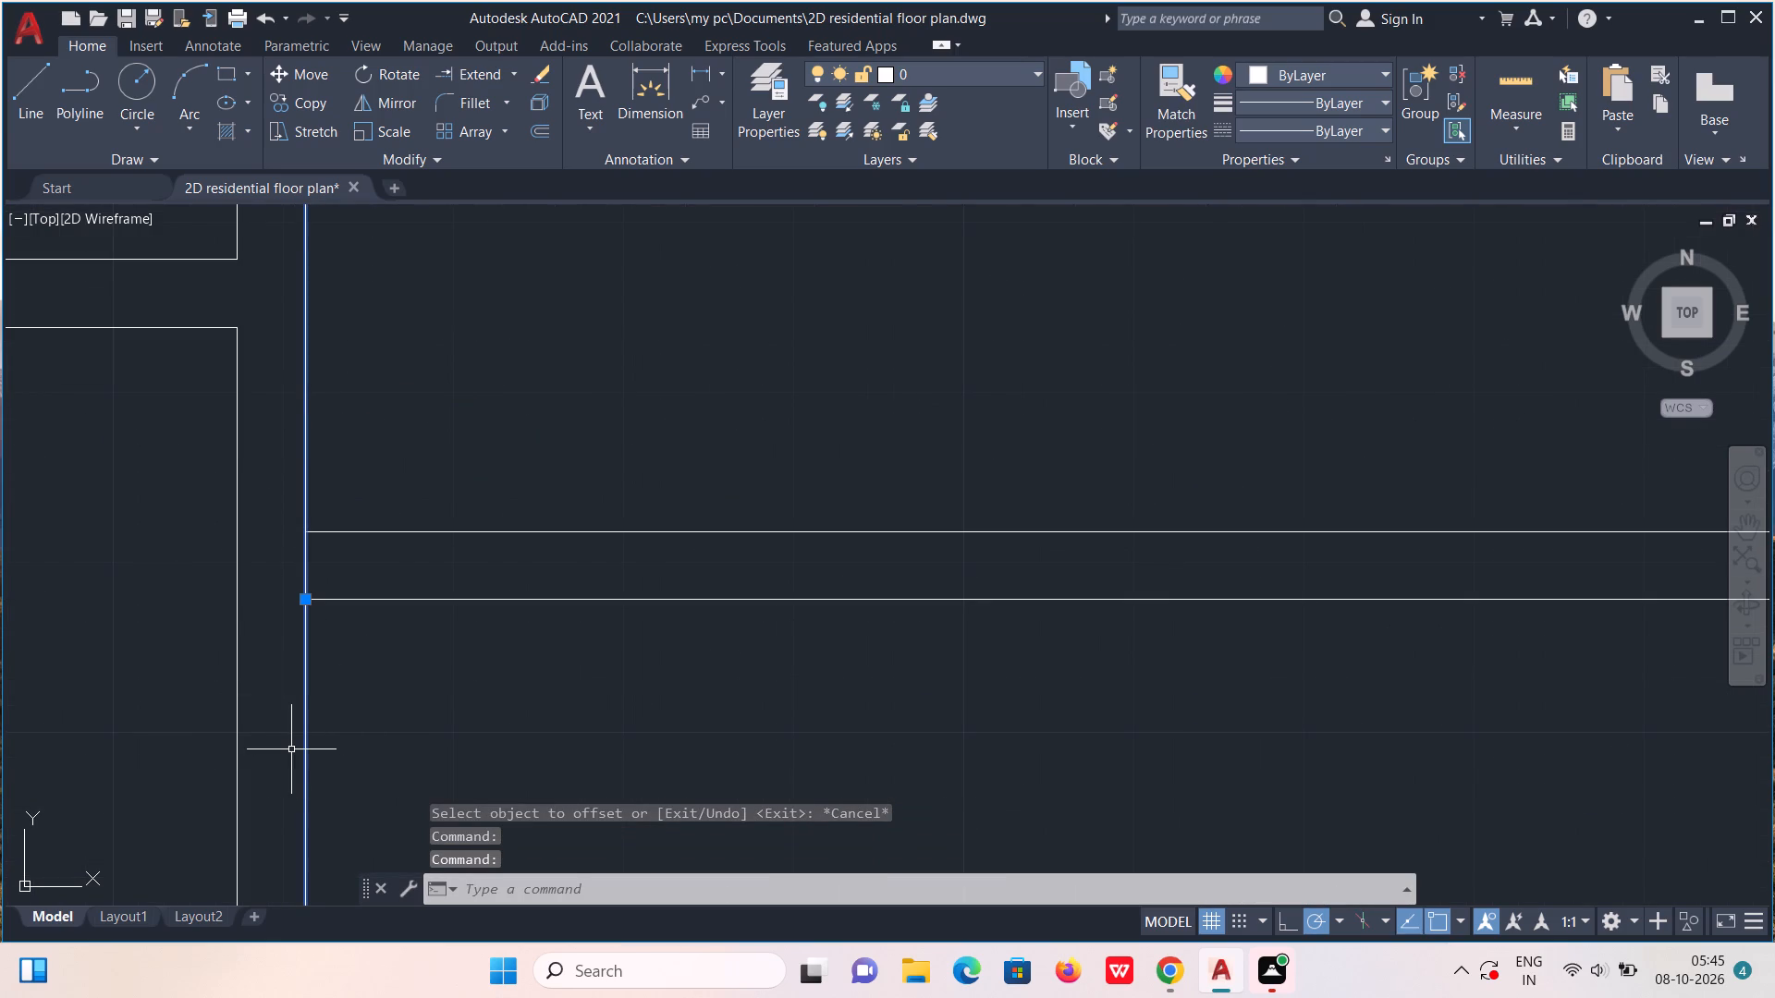
pyautogui.press('j')
pyautogui.press('Return')
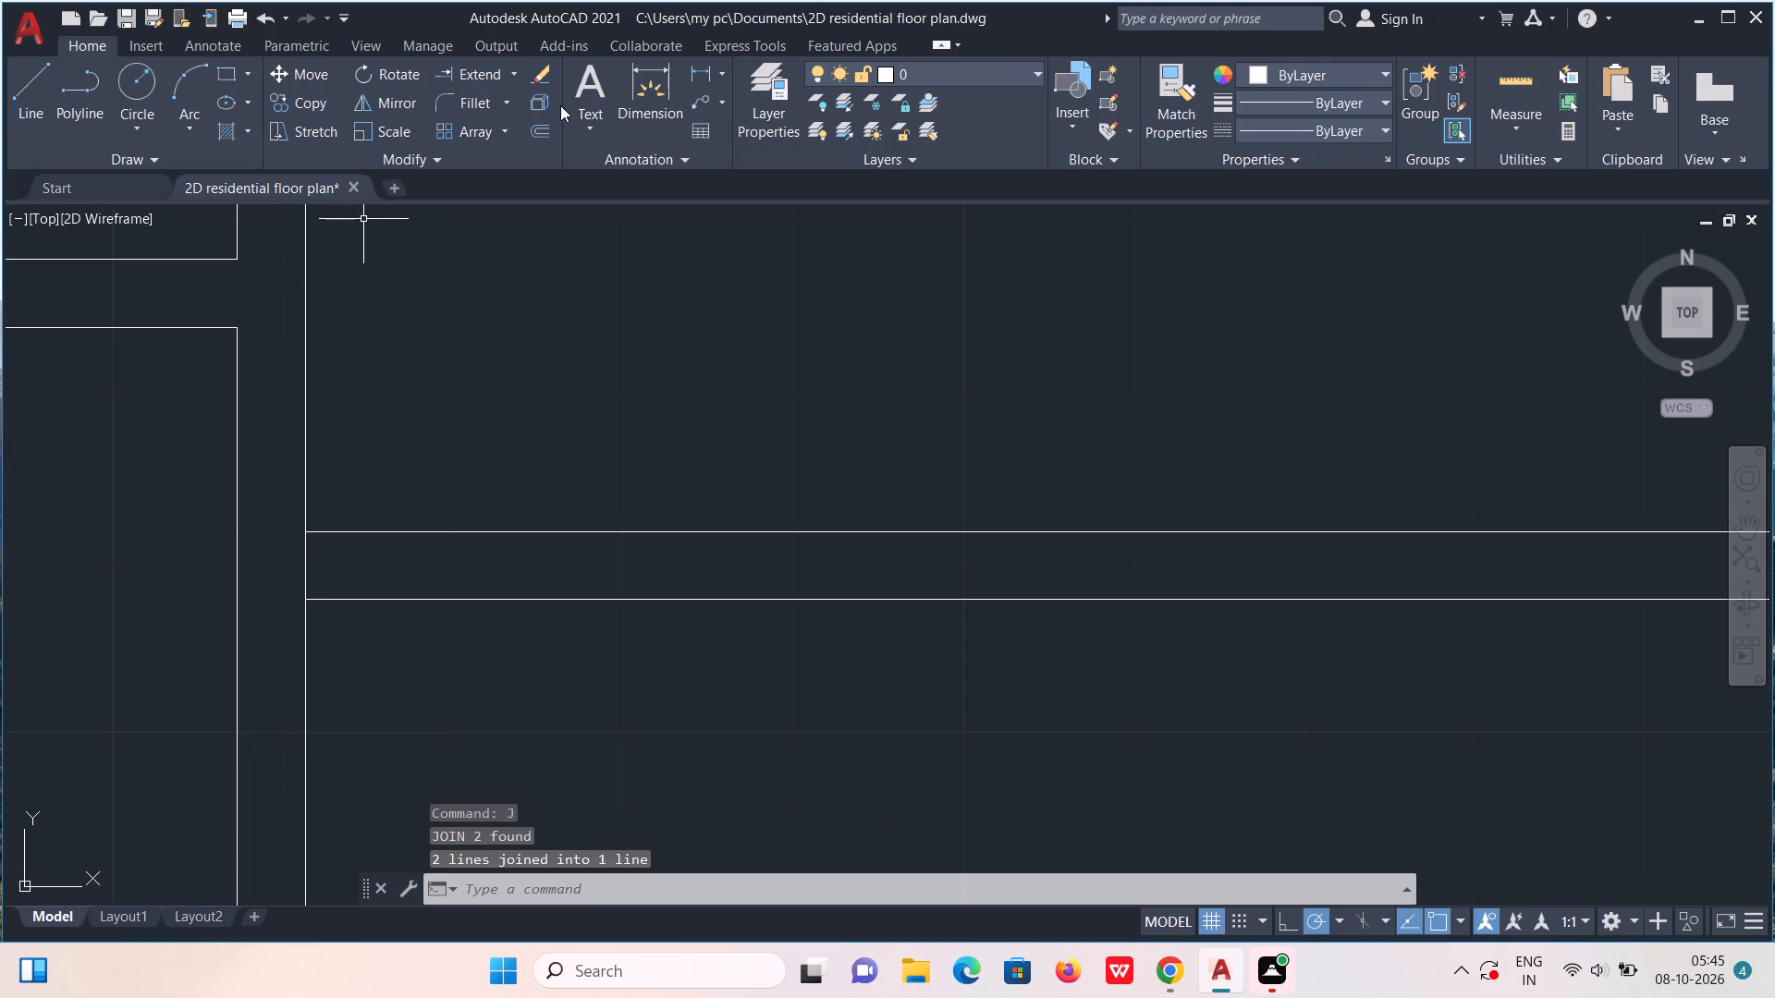
# Offset the joined vertical line 4' to the right into the middle bay using the Through option.
pyautogui.click(547, 130)
pyautogui.click(784, 896)
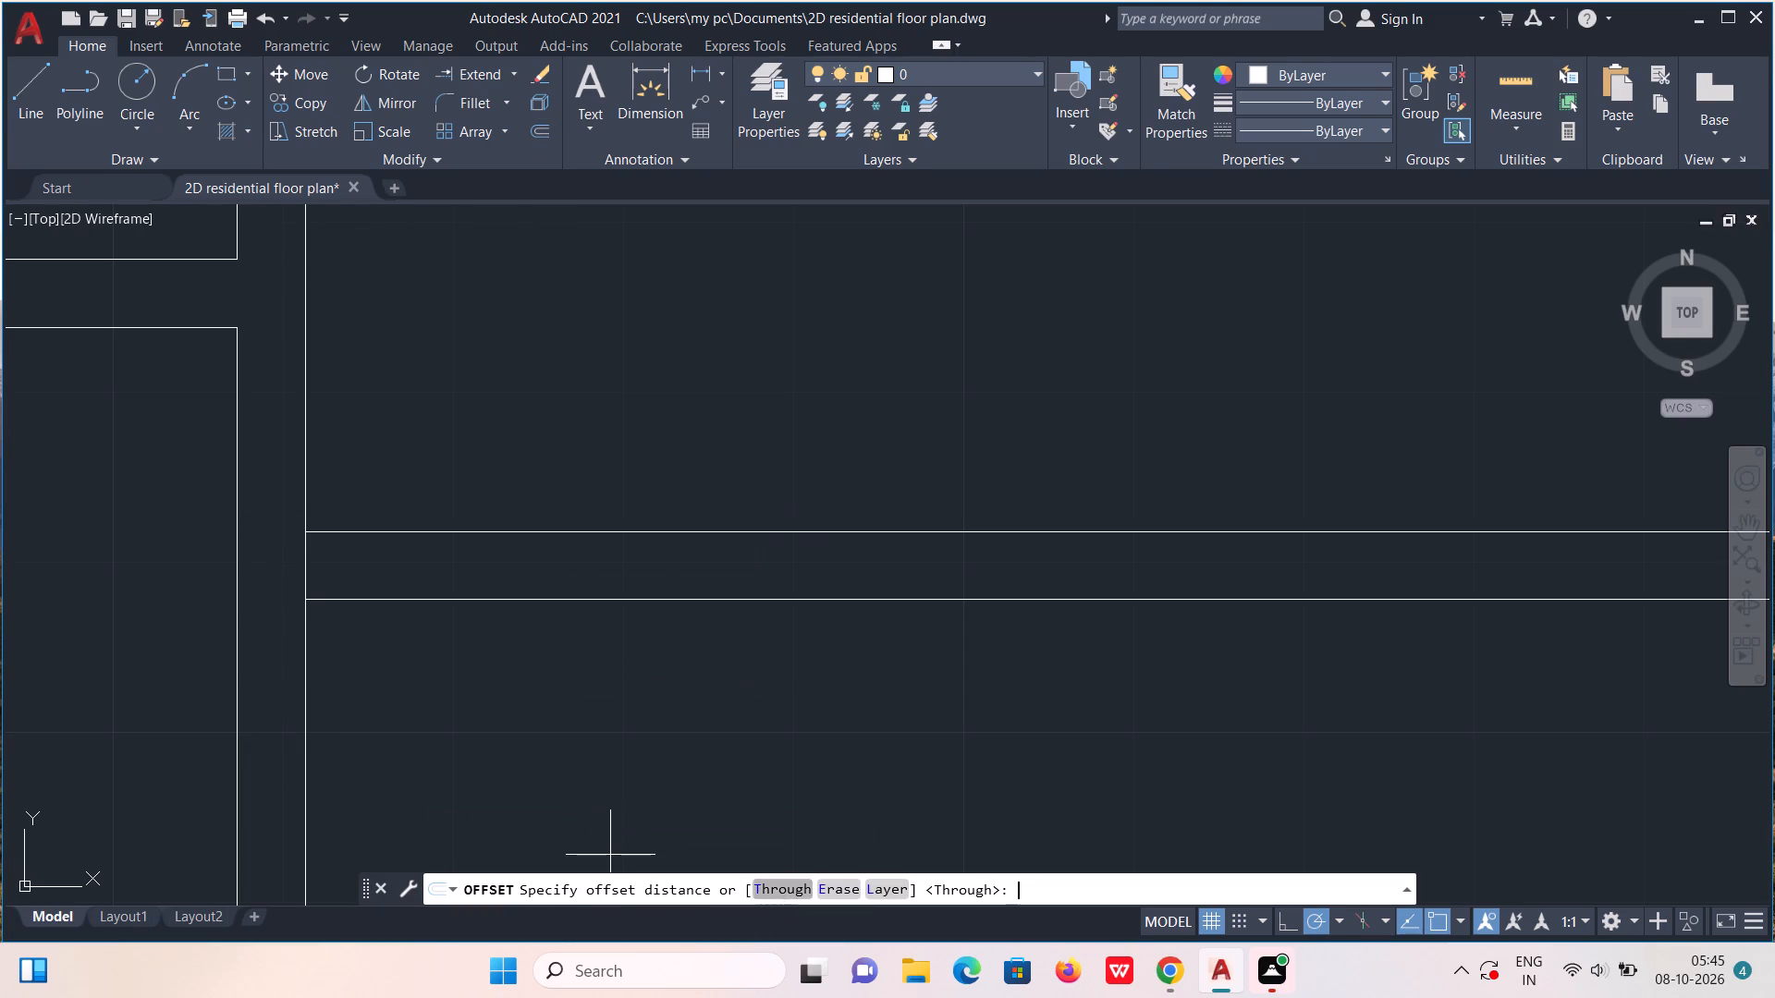
pyautogui.click(303, 699)
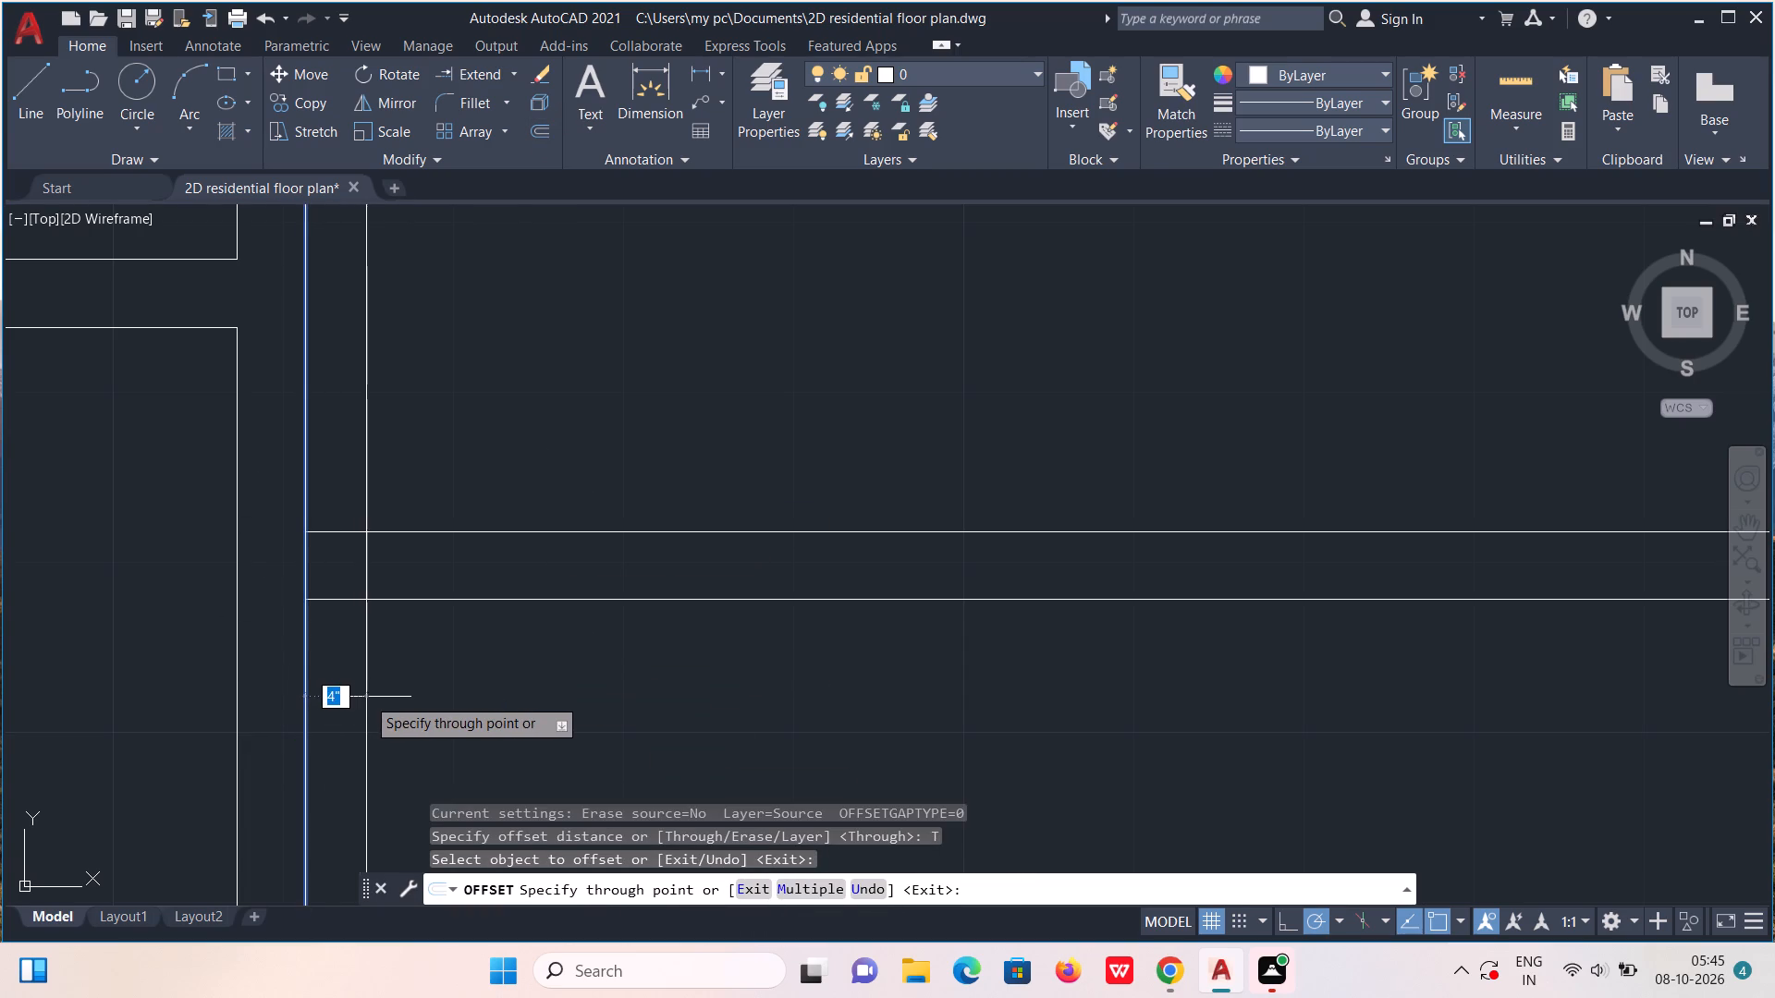
pyautogui.write("4'")
pyautogui.press('Return')
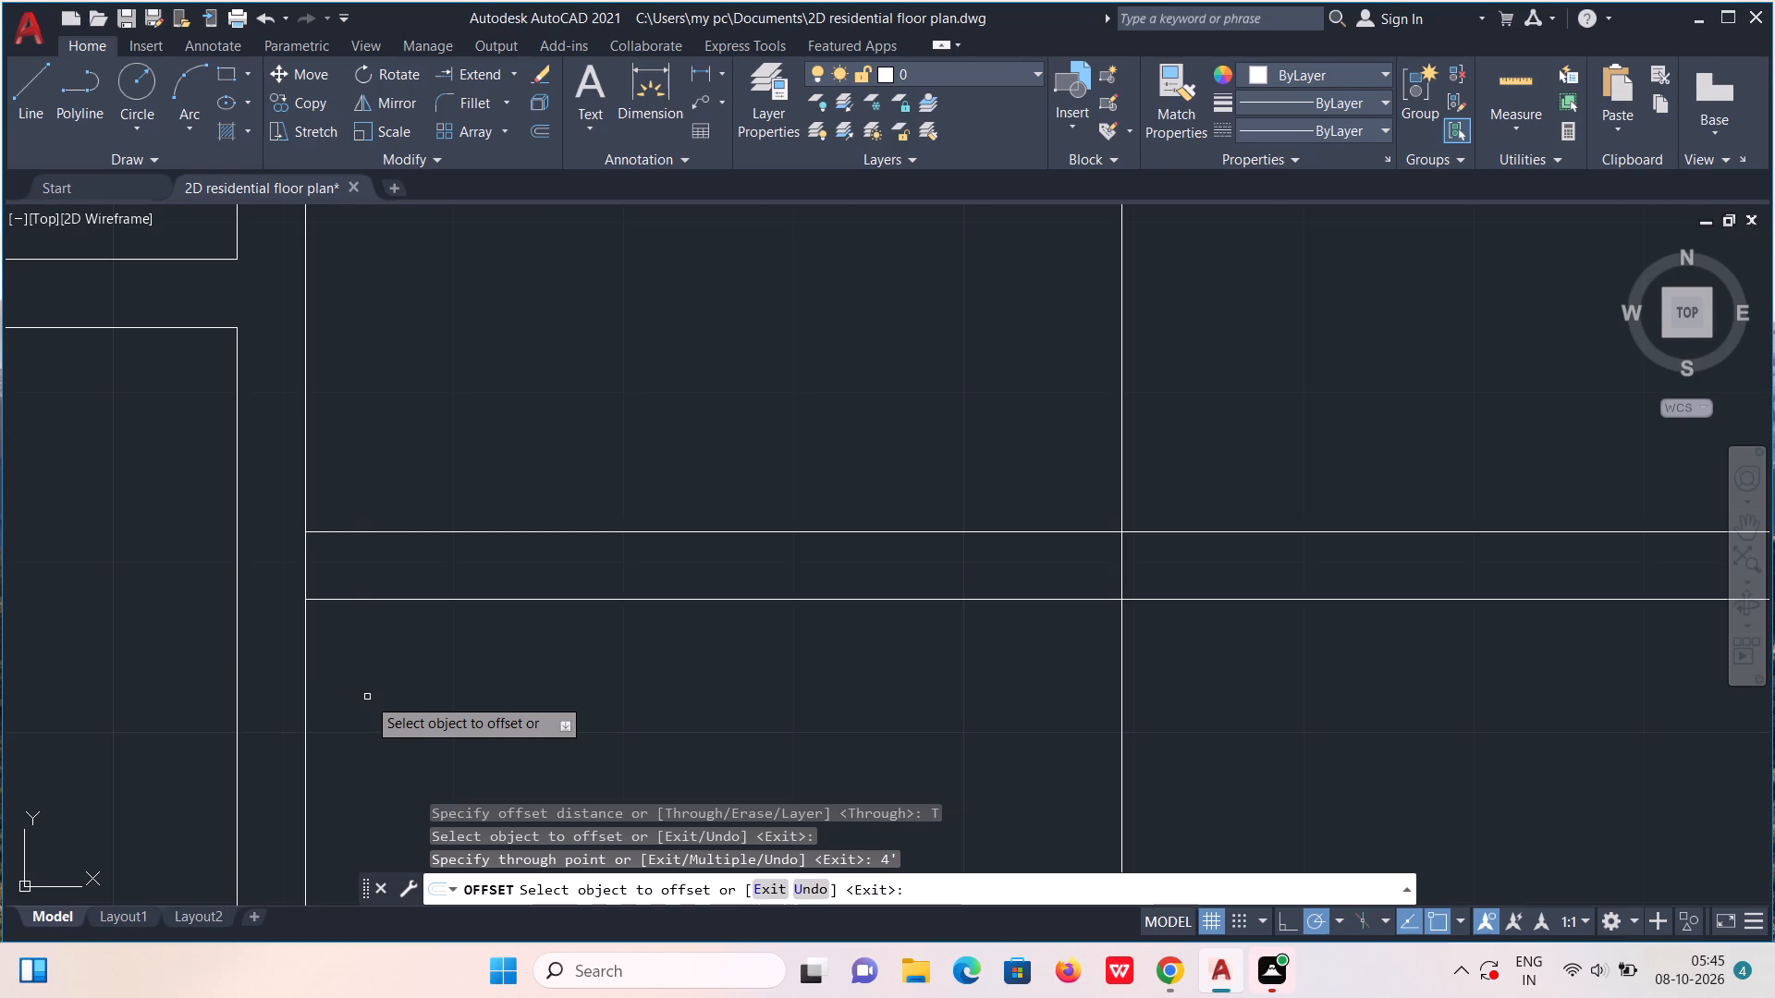
# Offset the new vertical line 4" to the right to form a partition in the middle bay.
pyautogui.scroll(-1, 367, 697)
pyautogui.moveTo(624, 689); pyautogui.dragTo(610, 687, button='middle')
pyautogui.scroll(-2, 624, 689)
pyautogui.scroll(1, 610, 687)
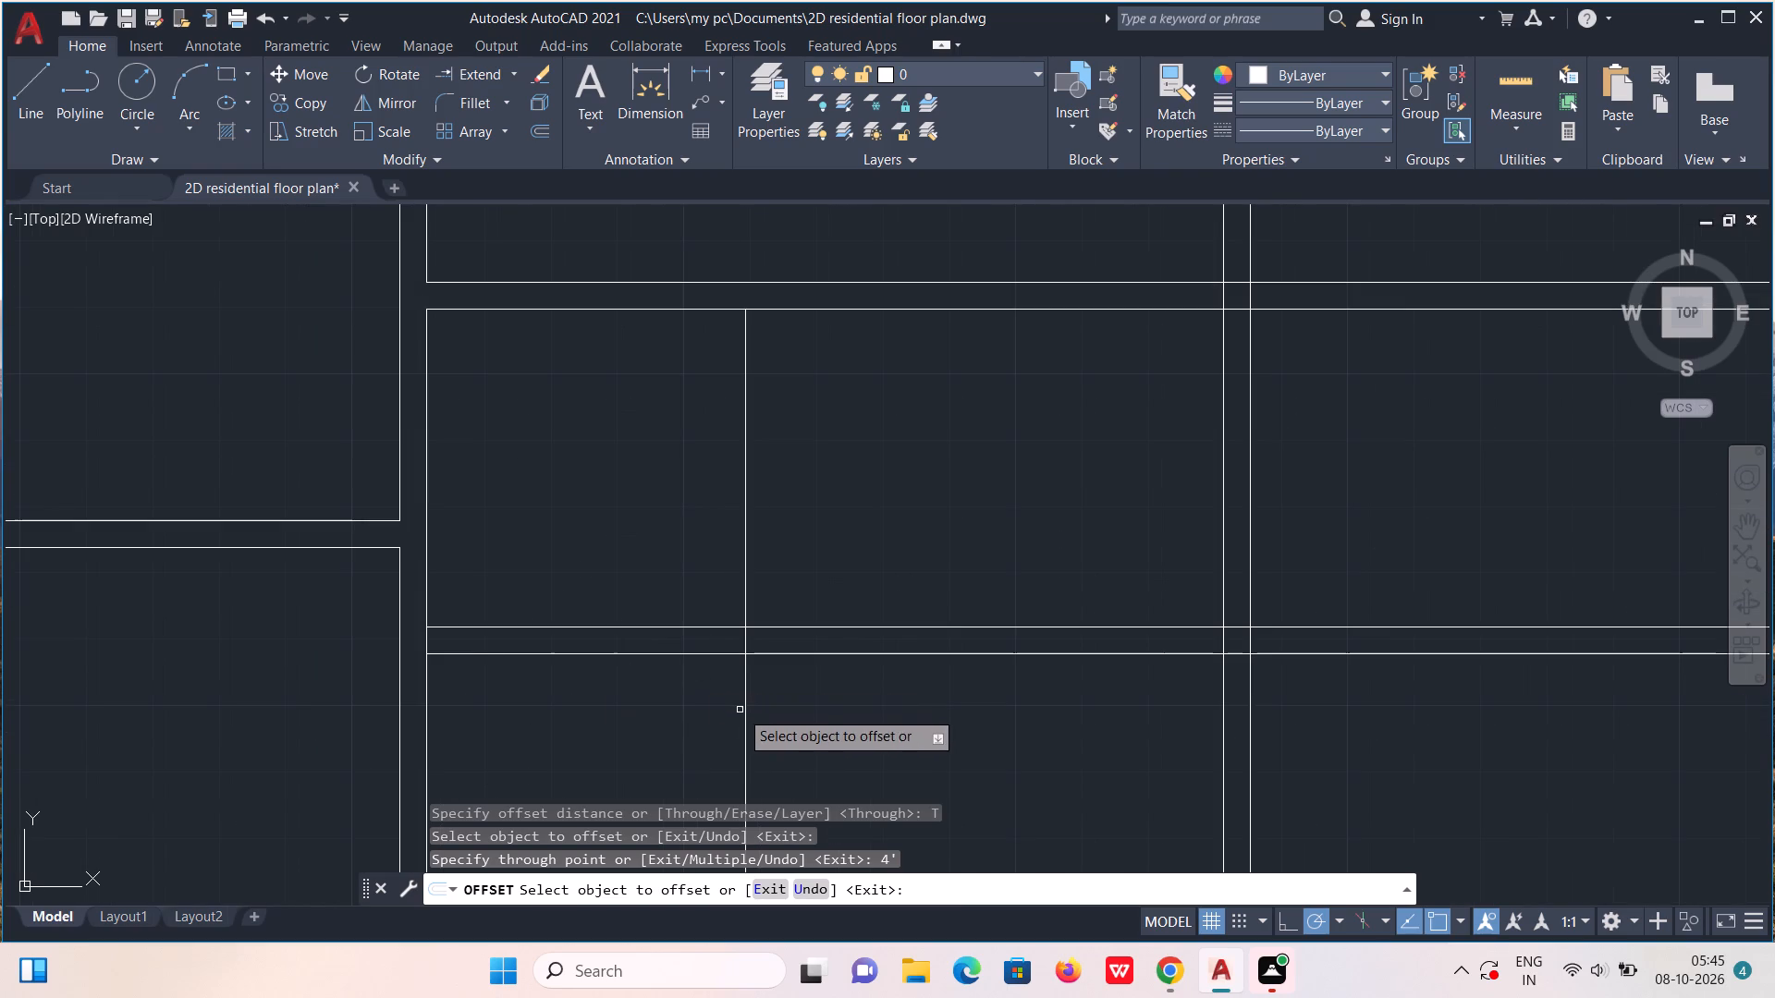
pyautogui.click(743, 715)
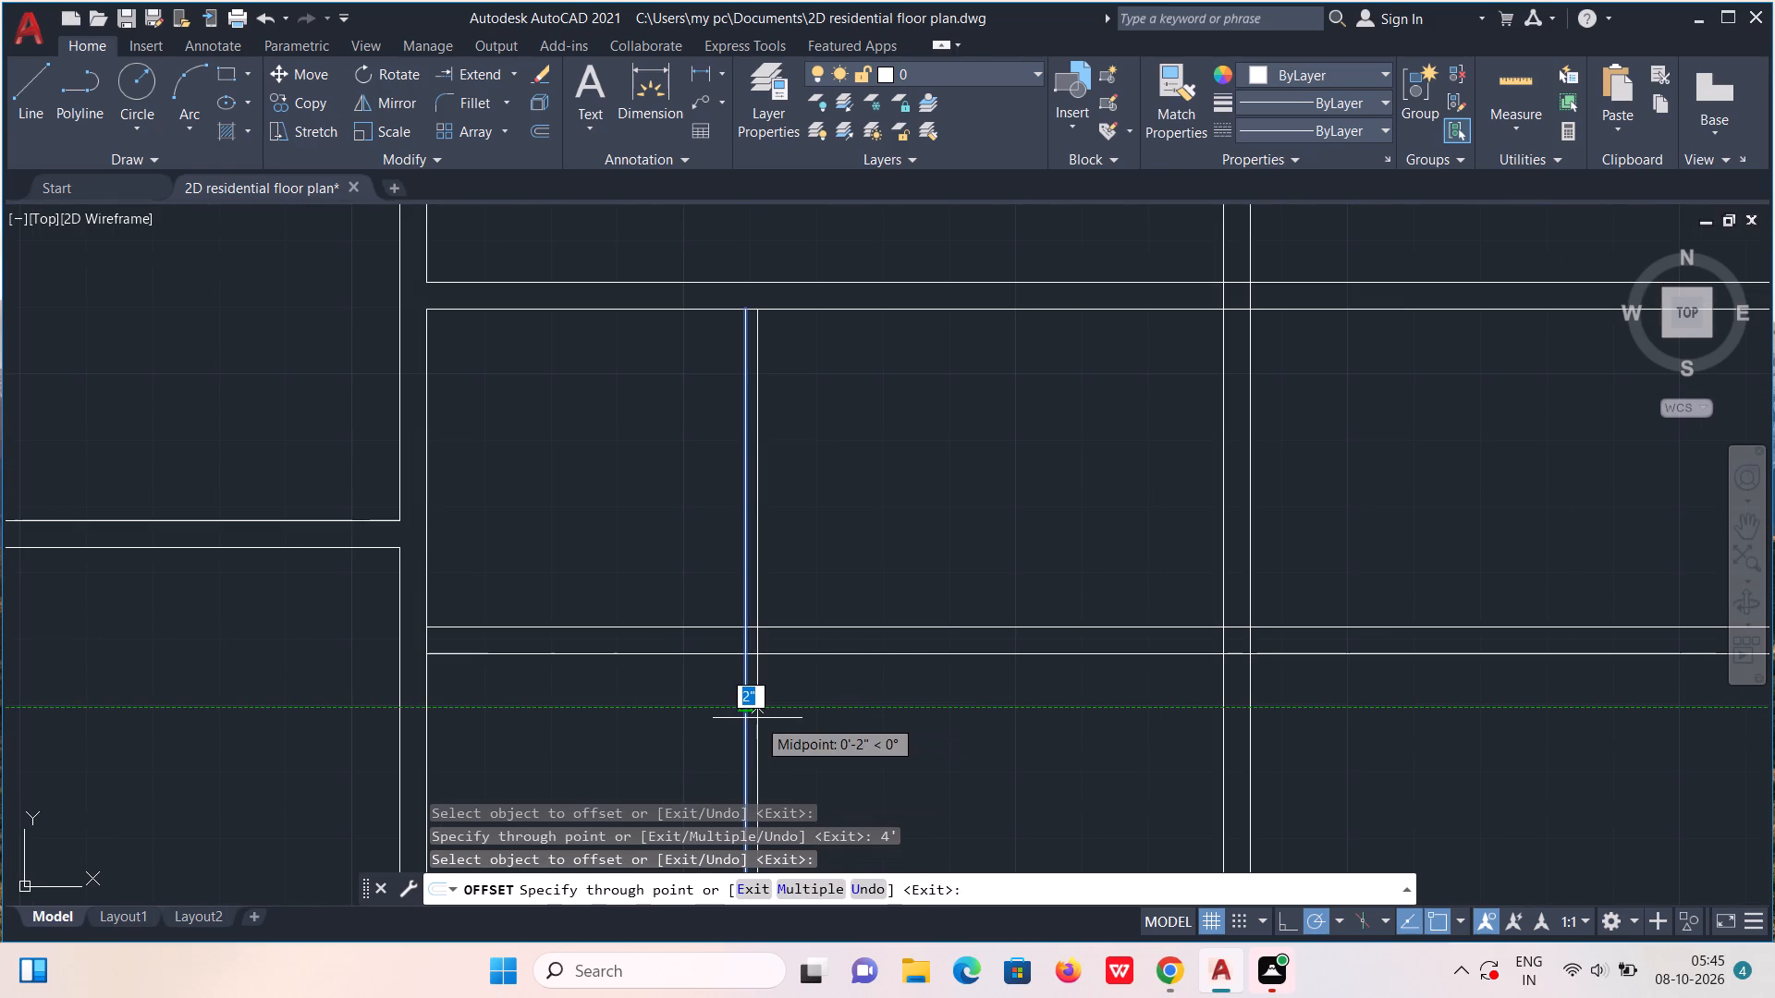
pyautogui.press('4')
pyautogui.hotkey('shift', '"')
pyautogui.press('Return')
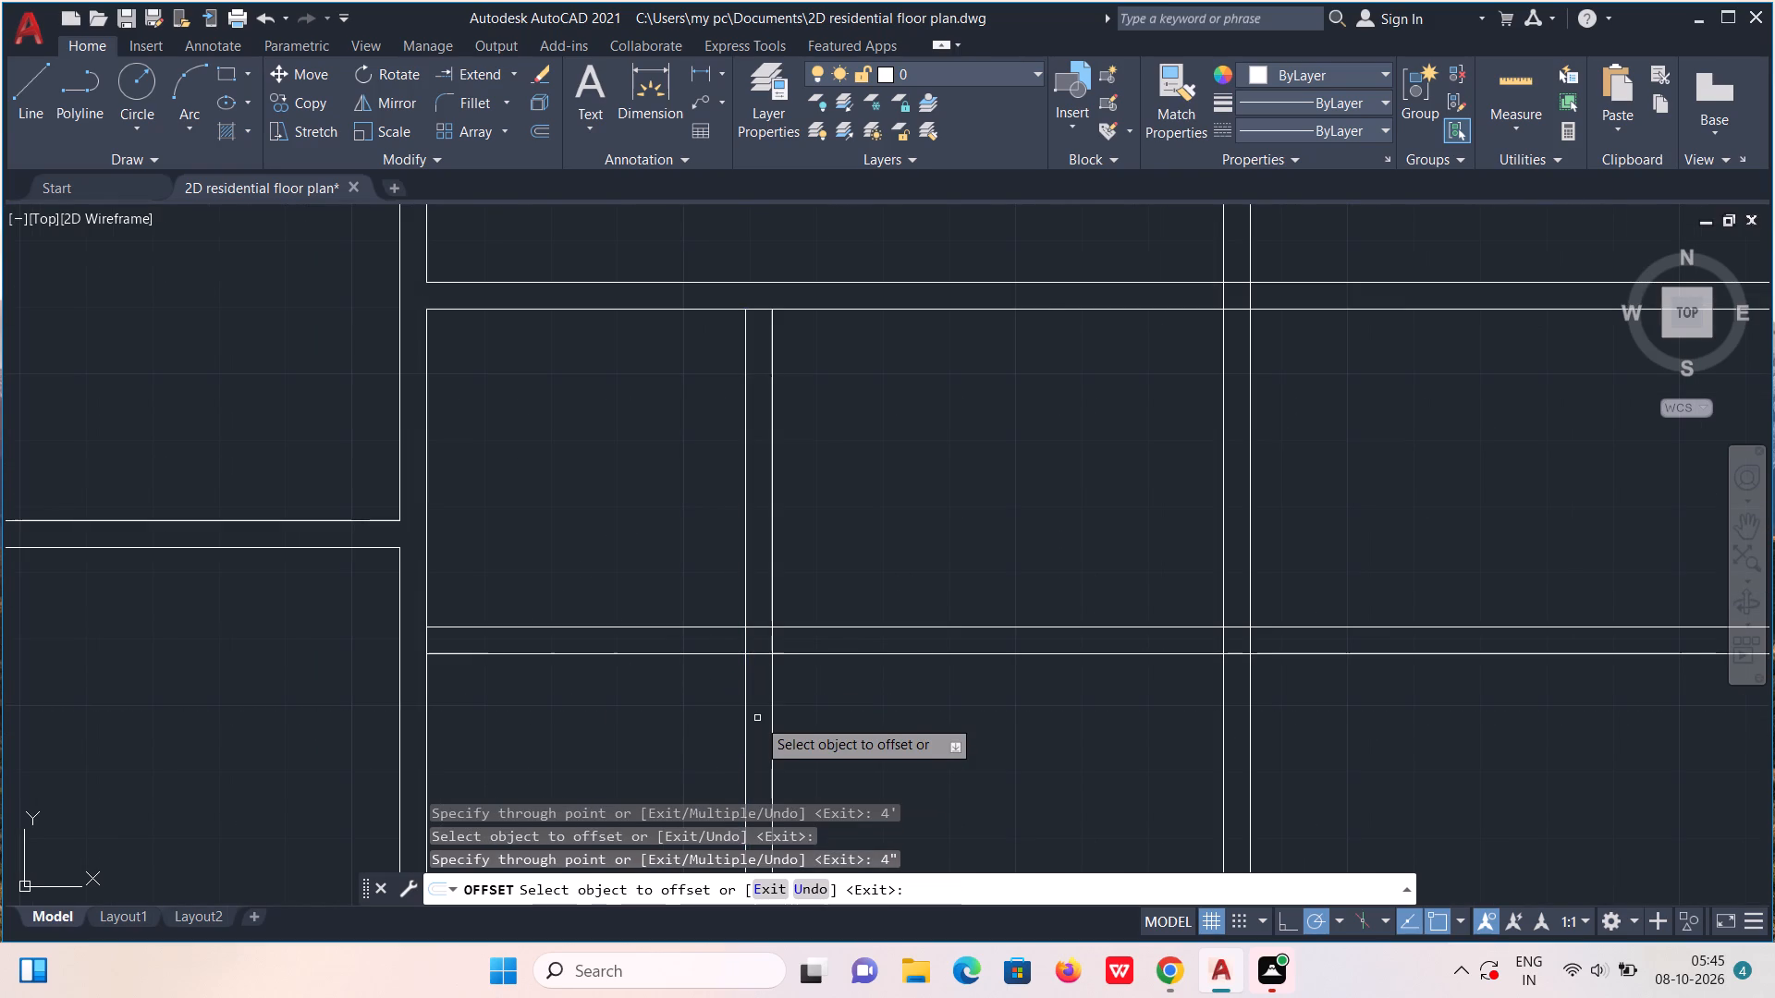
# Trim the wall lines inside the crossing of the middle bay's new vertical partition and the new horizontal partition.
pyautogui.scroll(-2, 759, 716)
pyautogui.scroll(1, 810, 715)
pyautogui.moveTo(763, 687); pyautogui.dragTo(493, 620, button='middle')
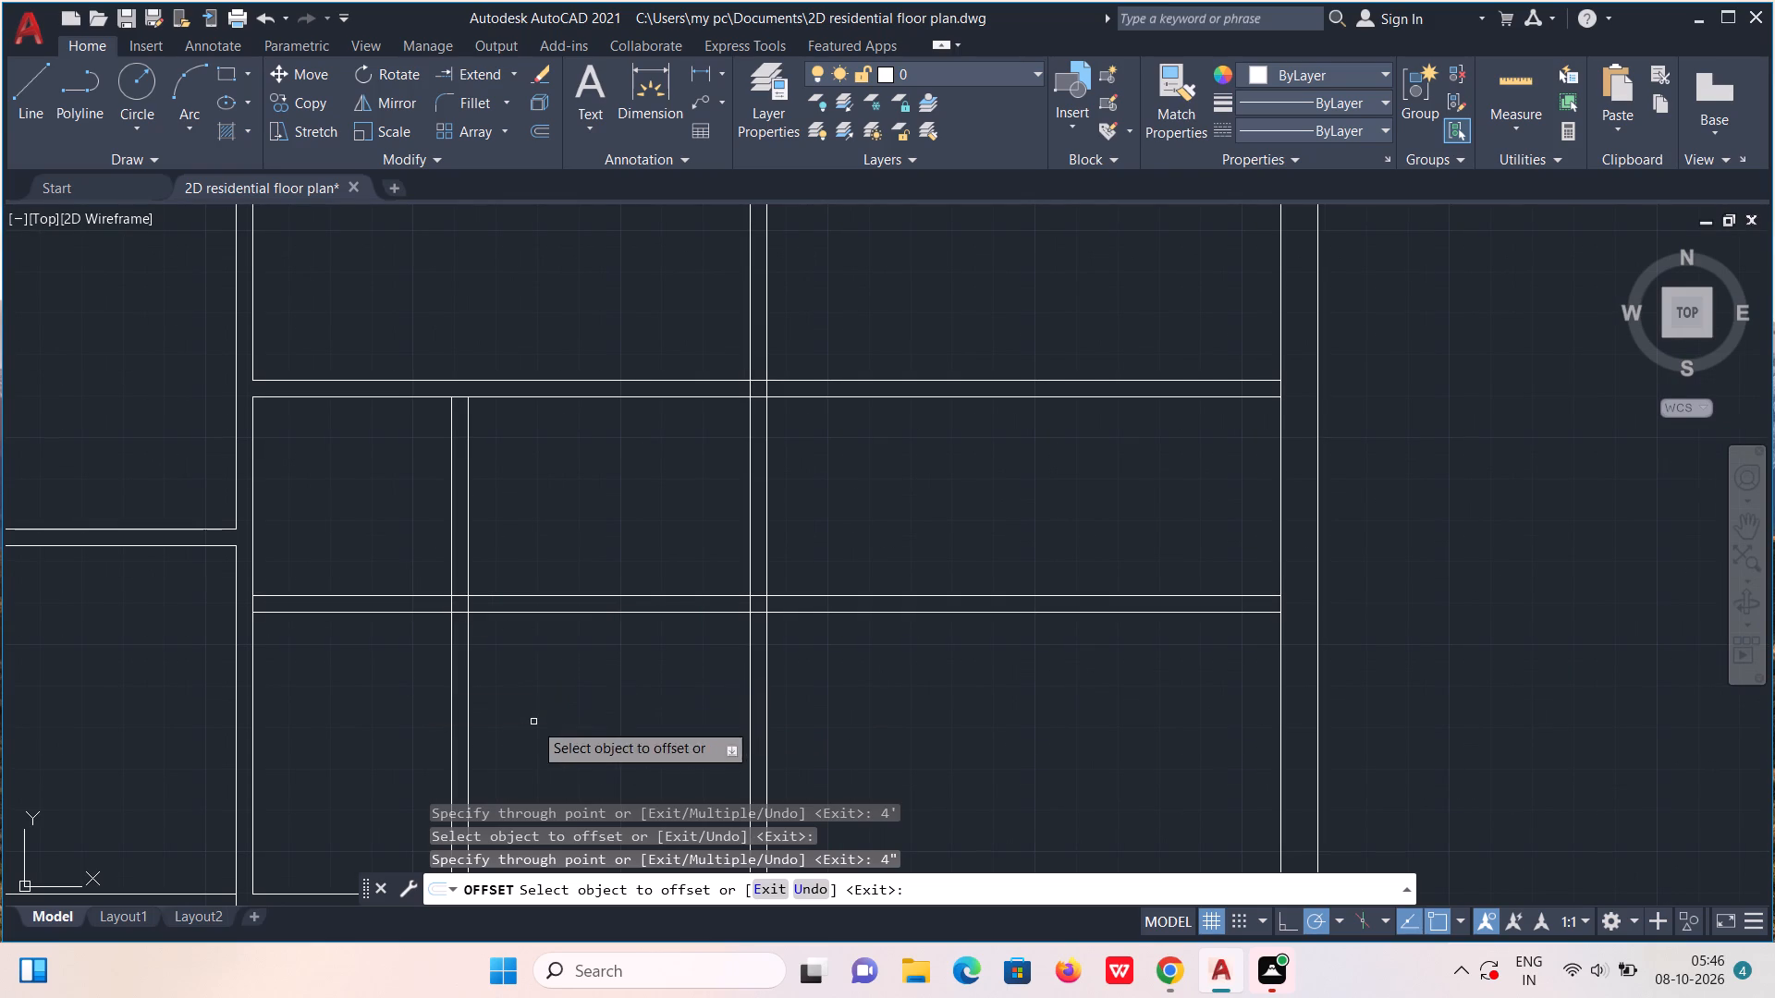
pyautogui.click(508, 71)
pyautogui.click(500, 114)
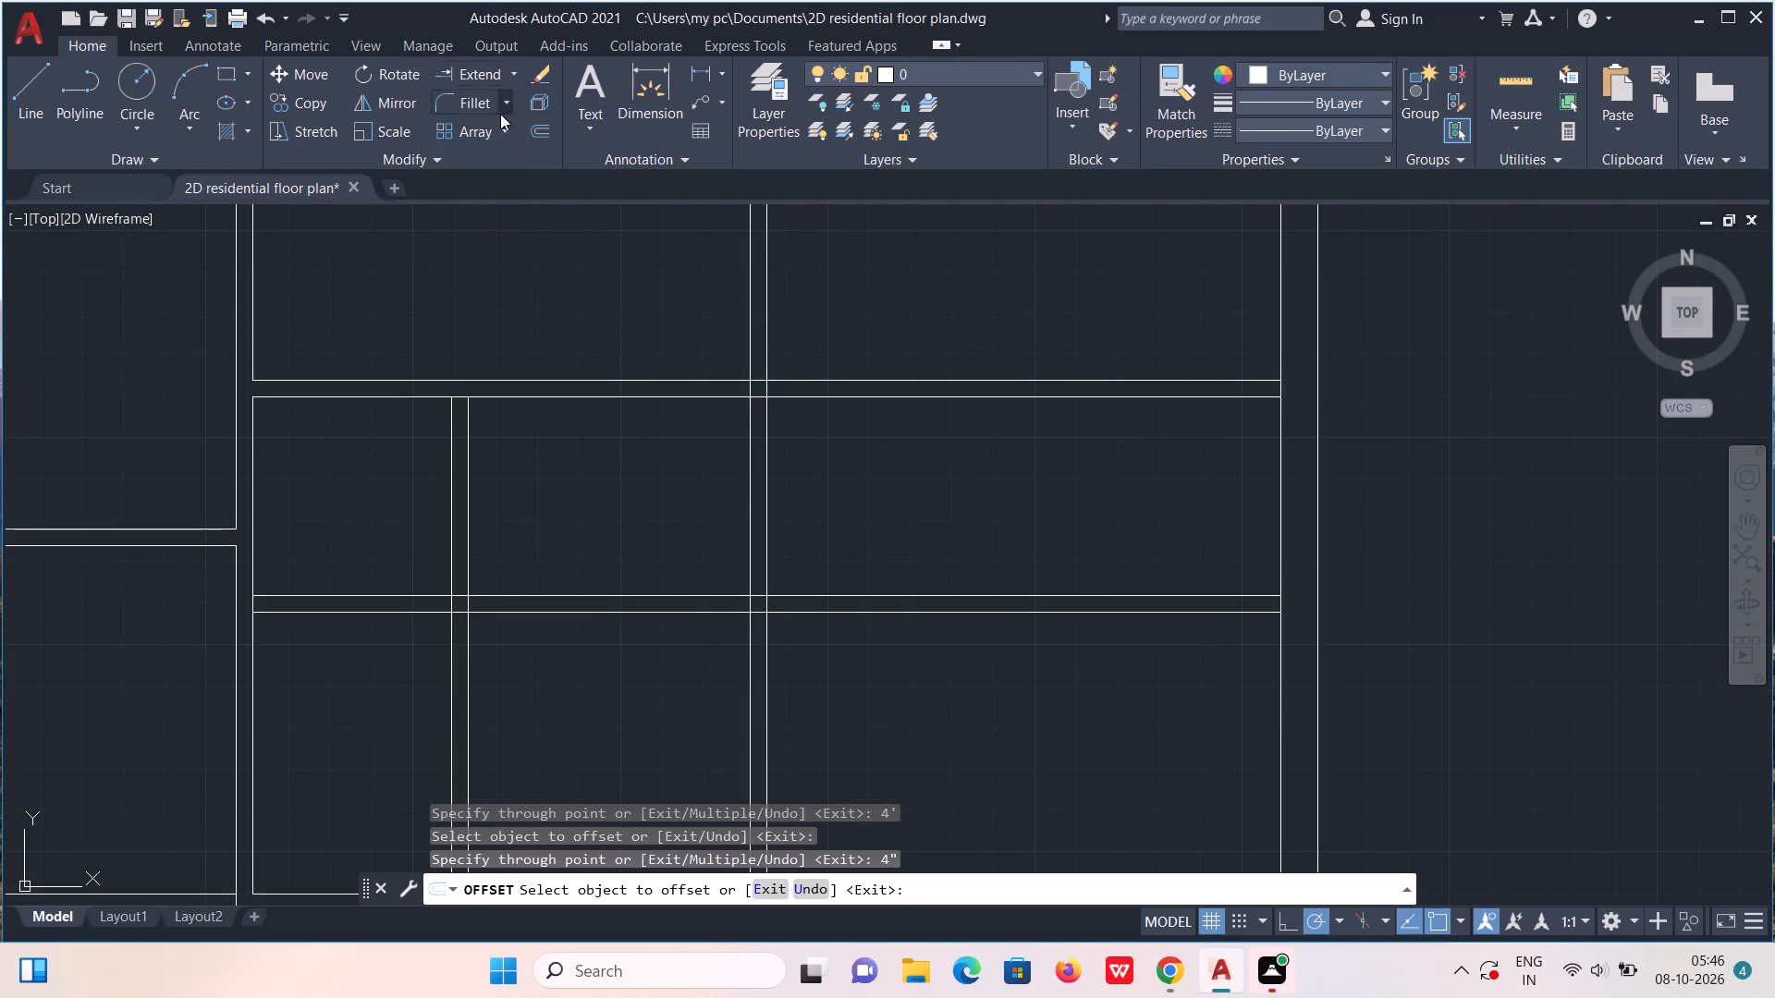
pyautogui.scroll(3, 447, 516)
pyautogui.moveTo(443, 710); pyautogui.dragTo(387, 396, button='middle')
pyautogui.moveTo(384, 536); pyautogui.dragTo(492, 545)
pyautogui.moveTo(450, 455); pyautogui.dragTo(431, 603)
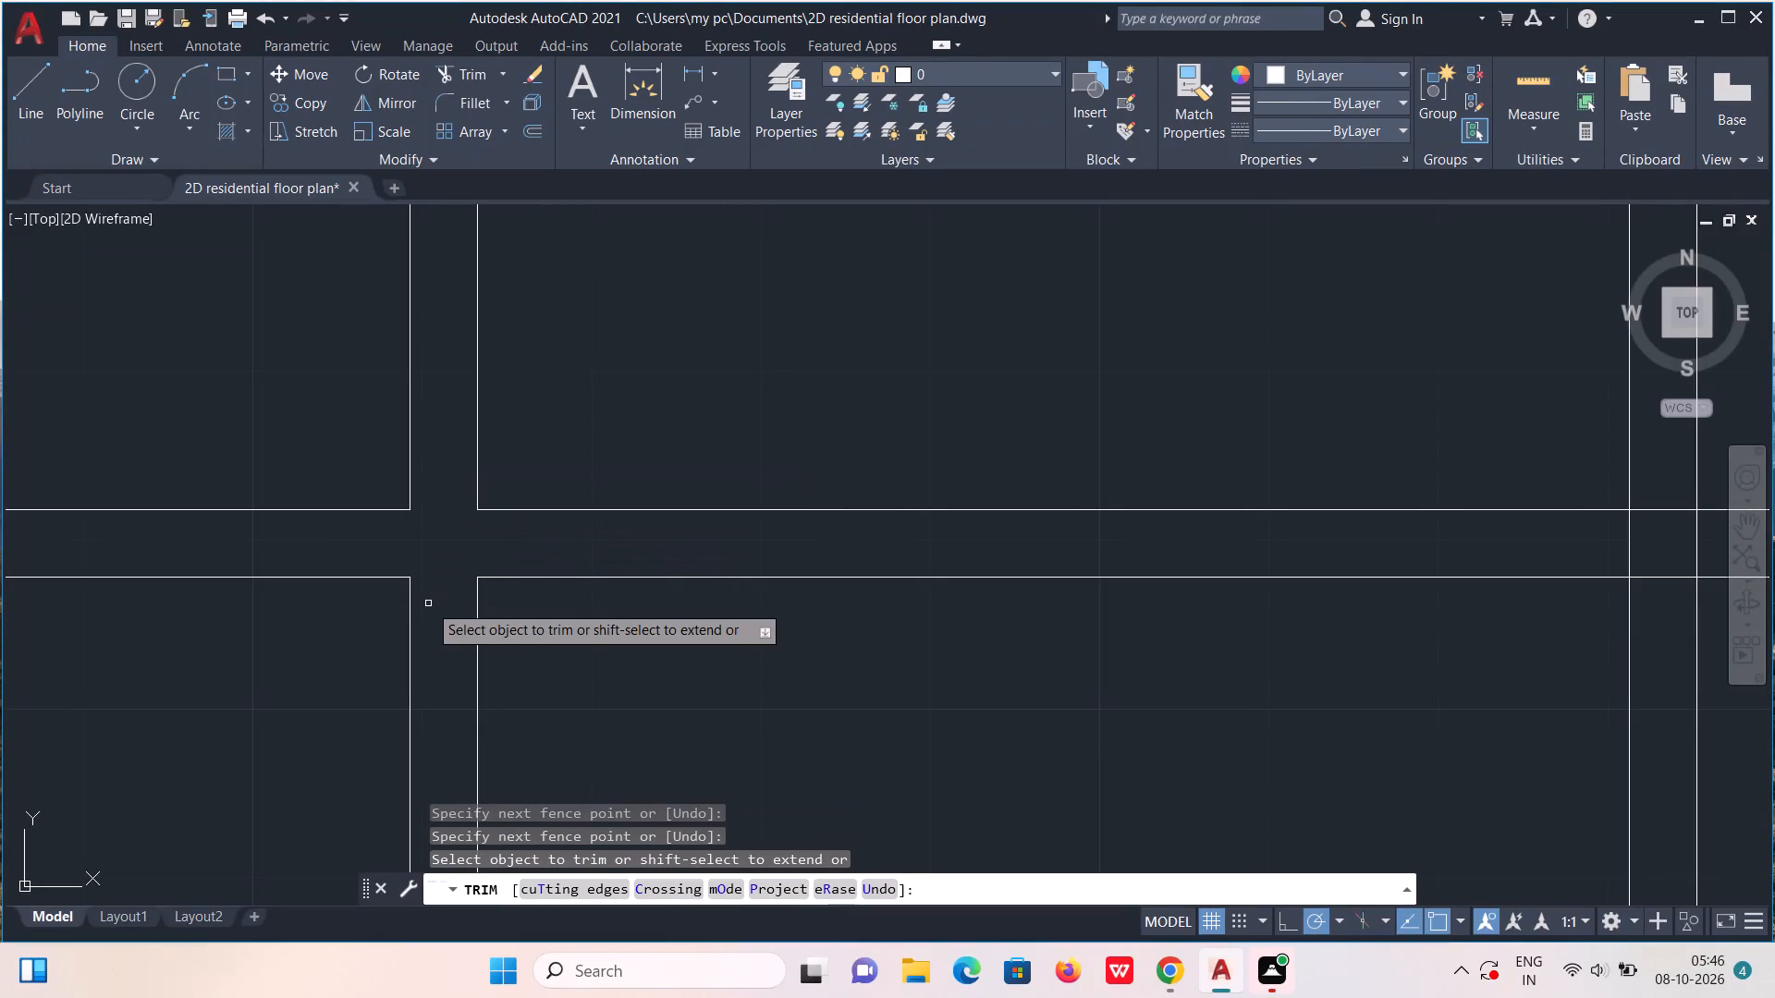
pyautogui.scroll(-4, 420, 587)
pyautogui.press('Escape')
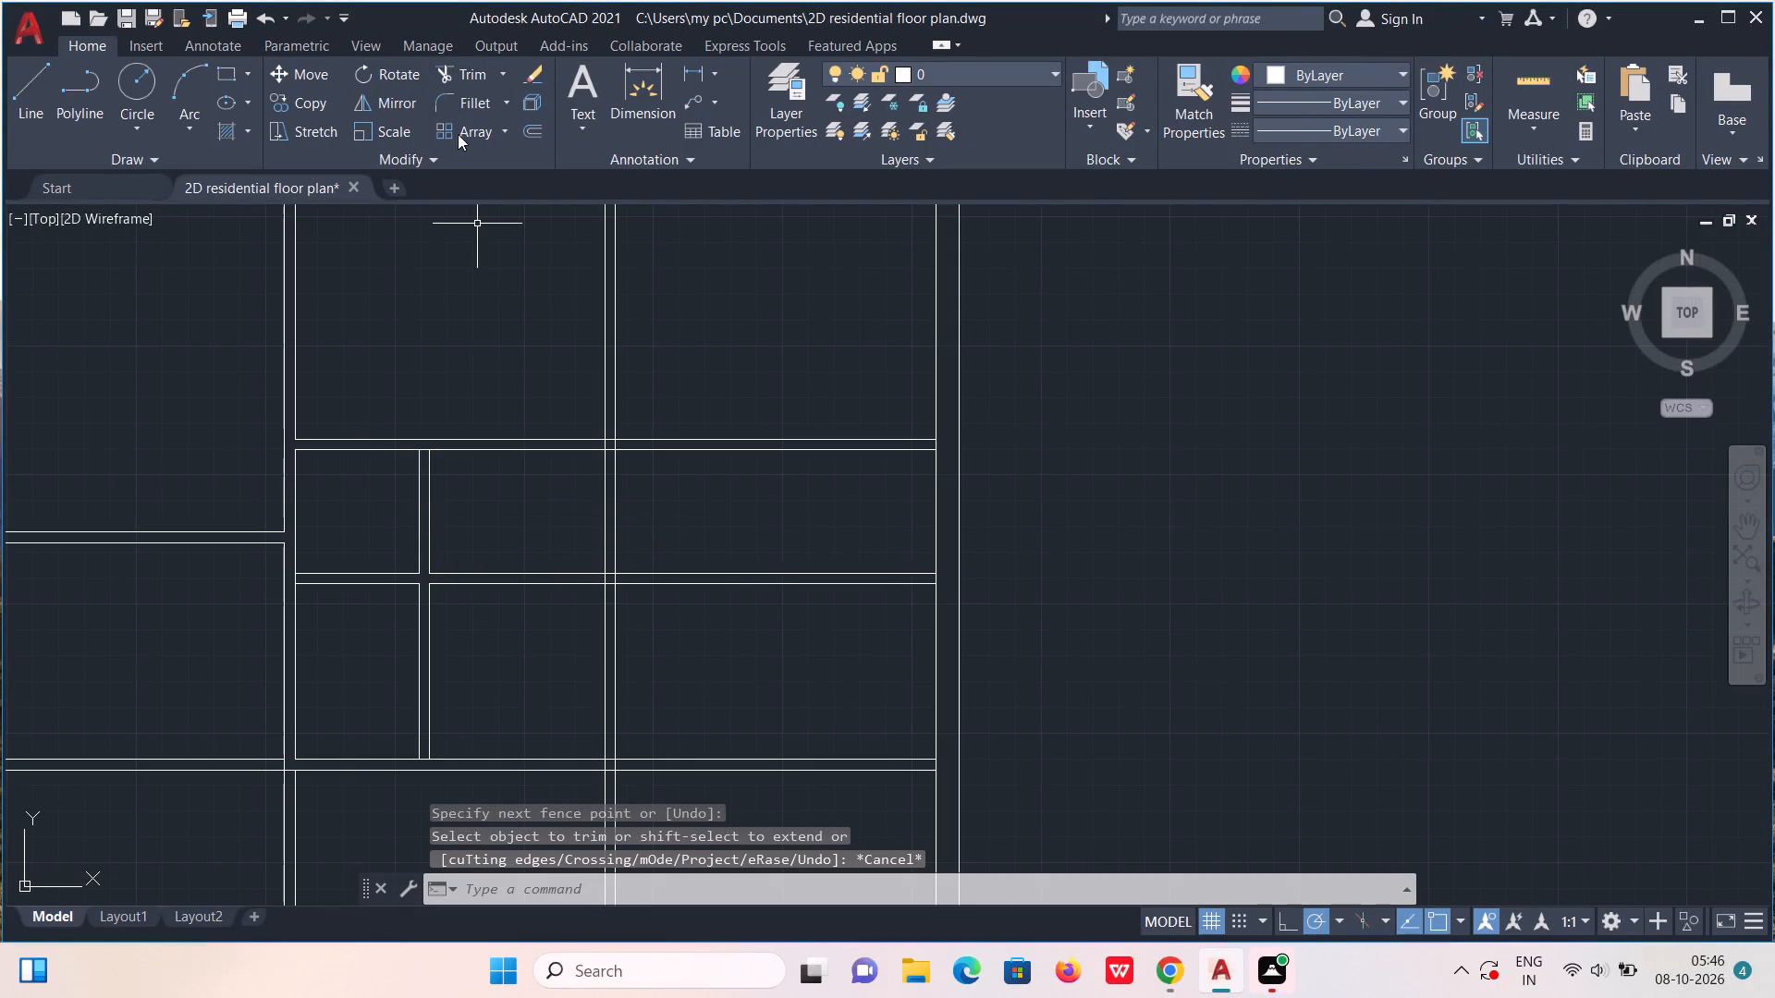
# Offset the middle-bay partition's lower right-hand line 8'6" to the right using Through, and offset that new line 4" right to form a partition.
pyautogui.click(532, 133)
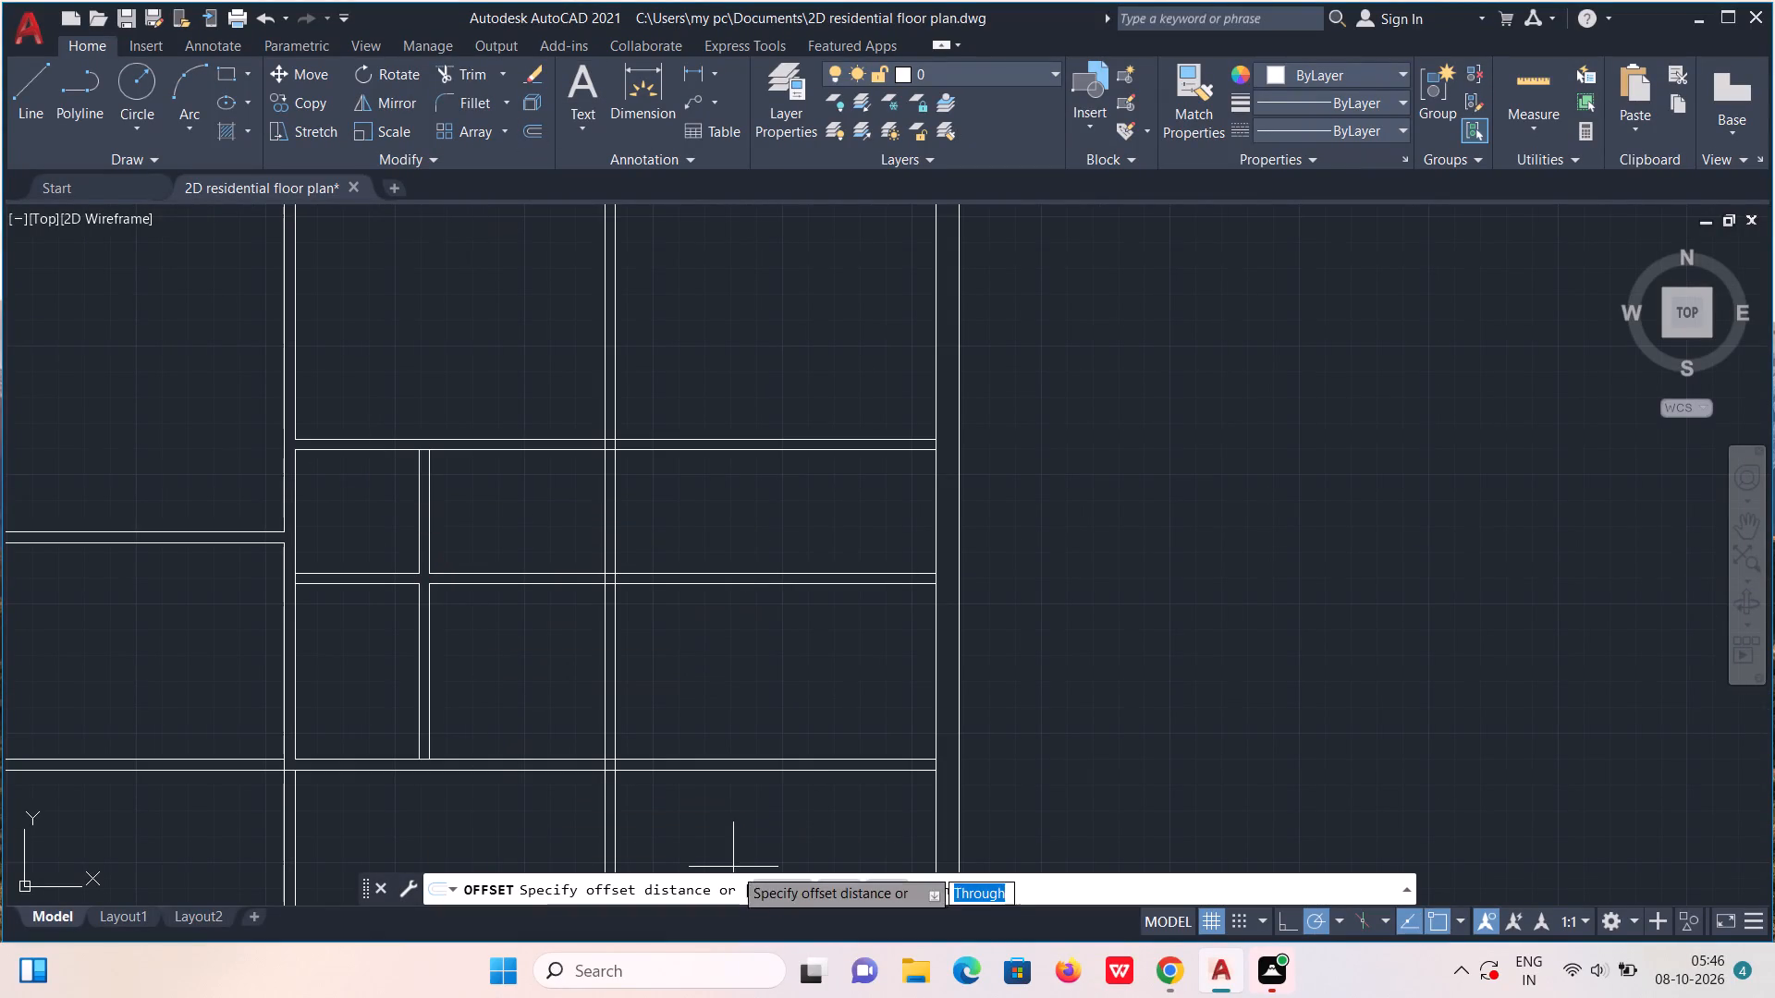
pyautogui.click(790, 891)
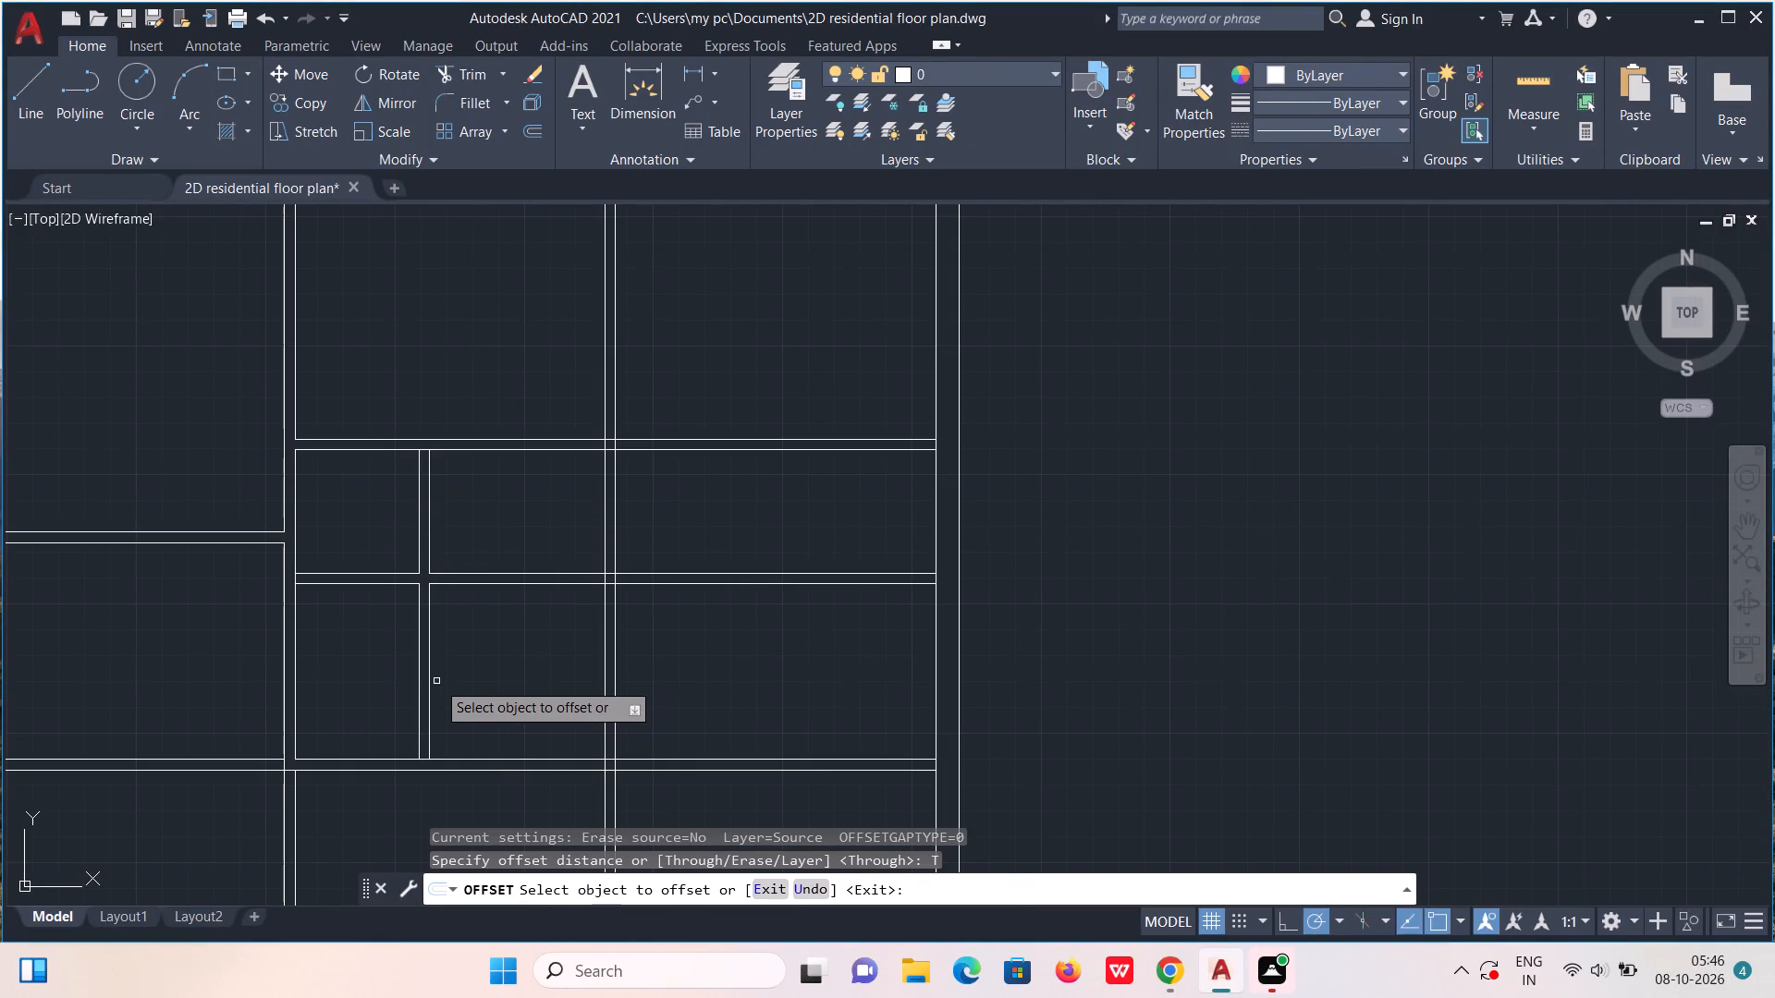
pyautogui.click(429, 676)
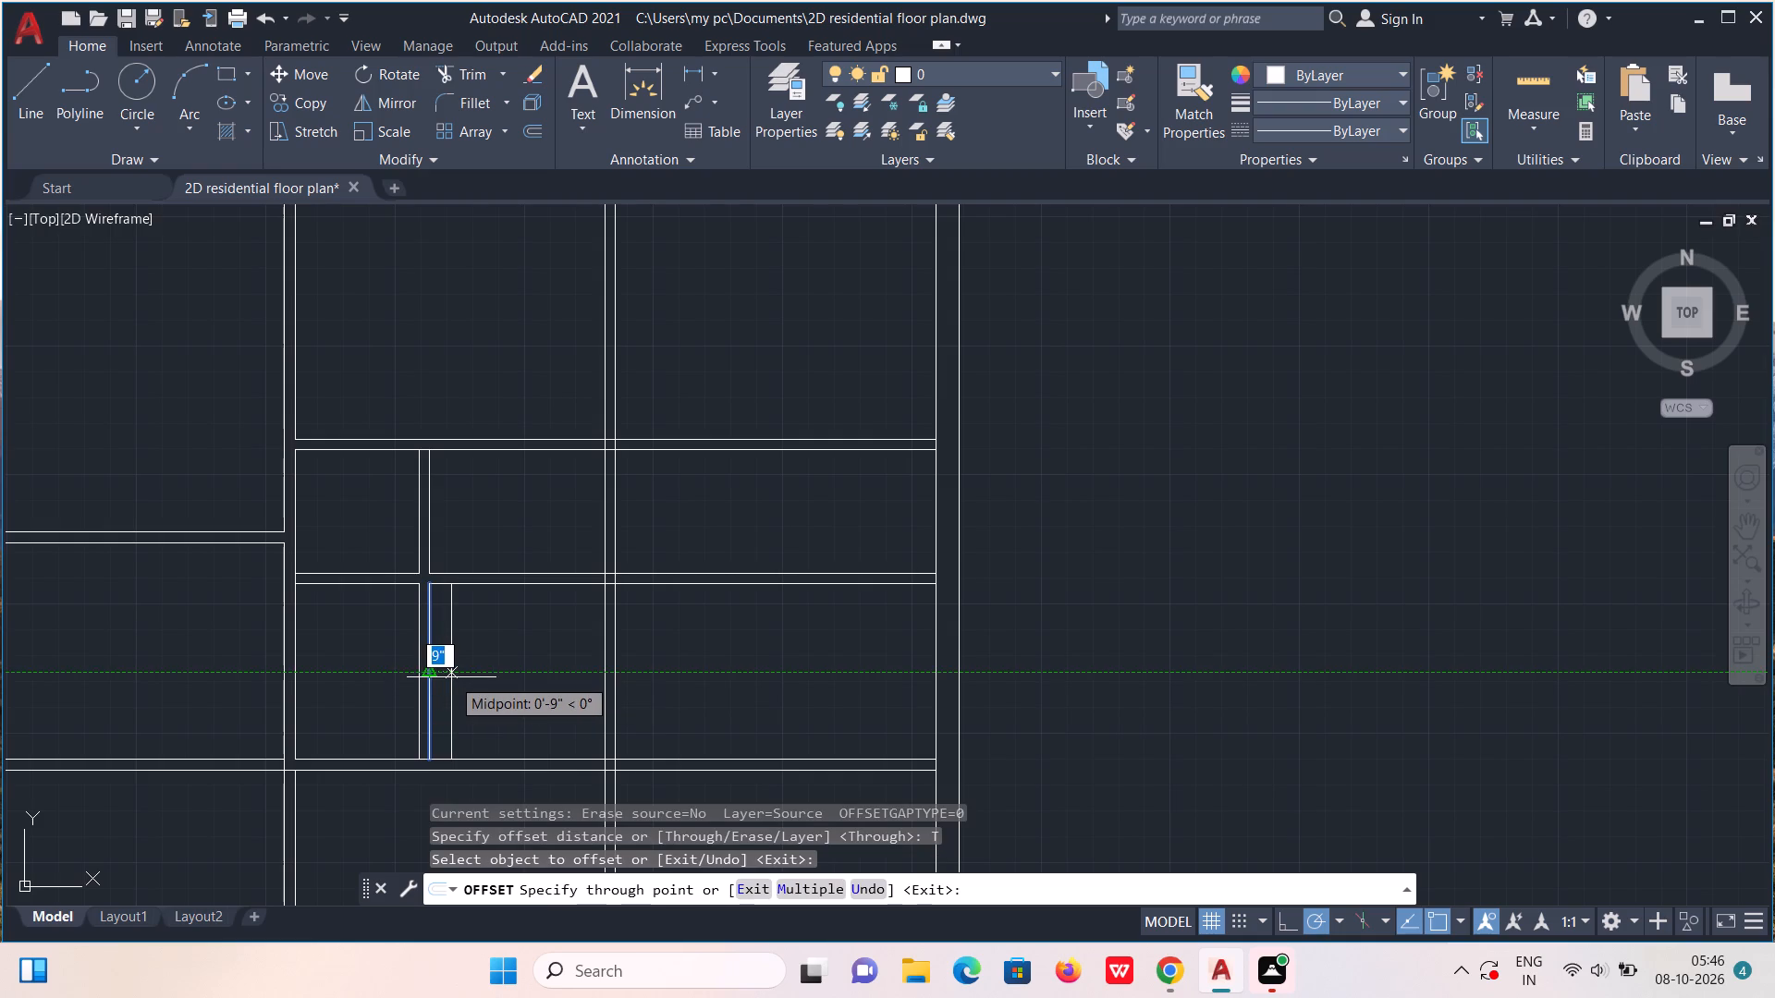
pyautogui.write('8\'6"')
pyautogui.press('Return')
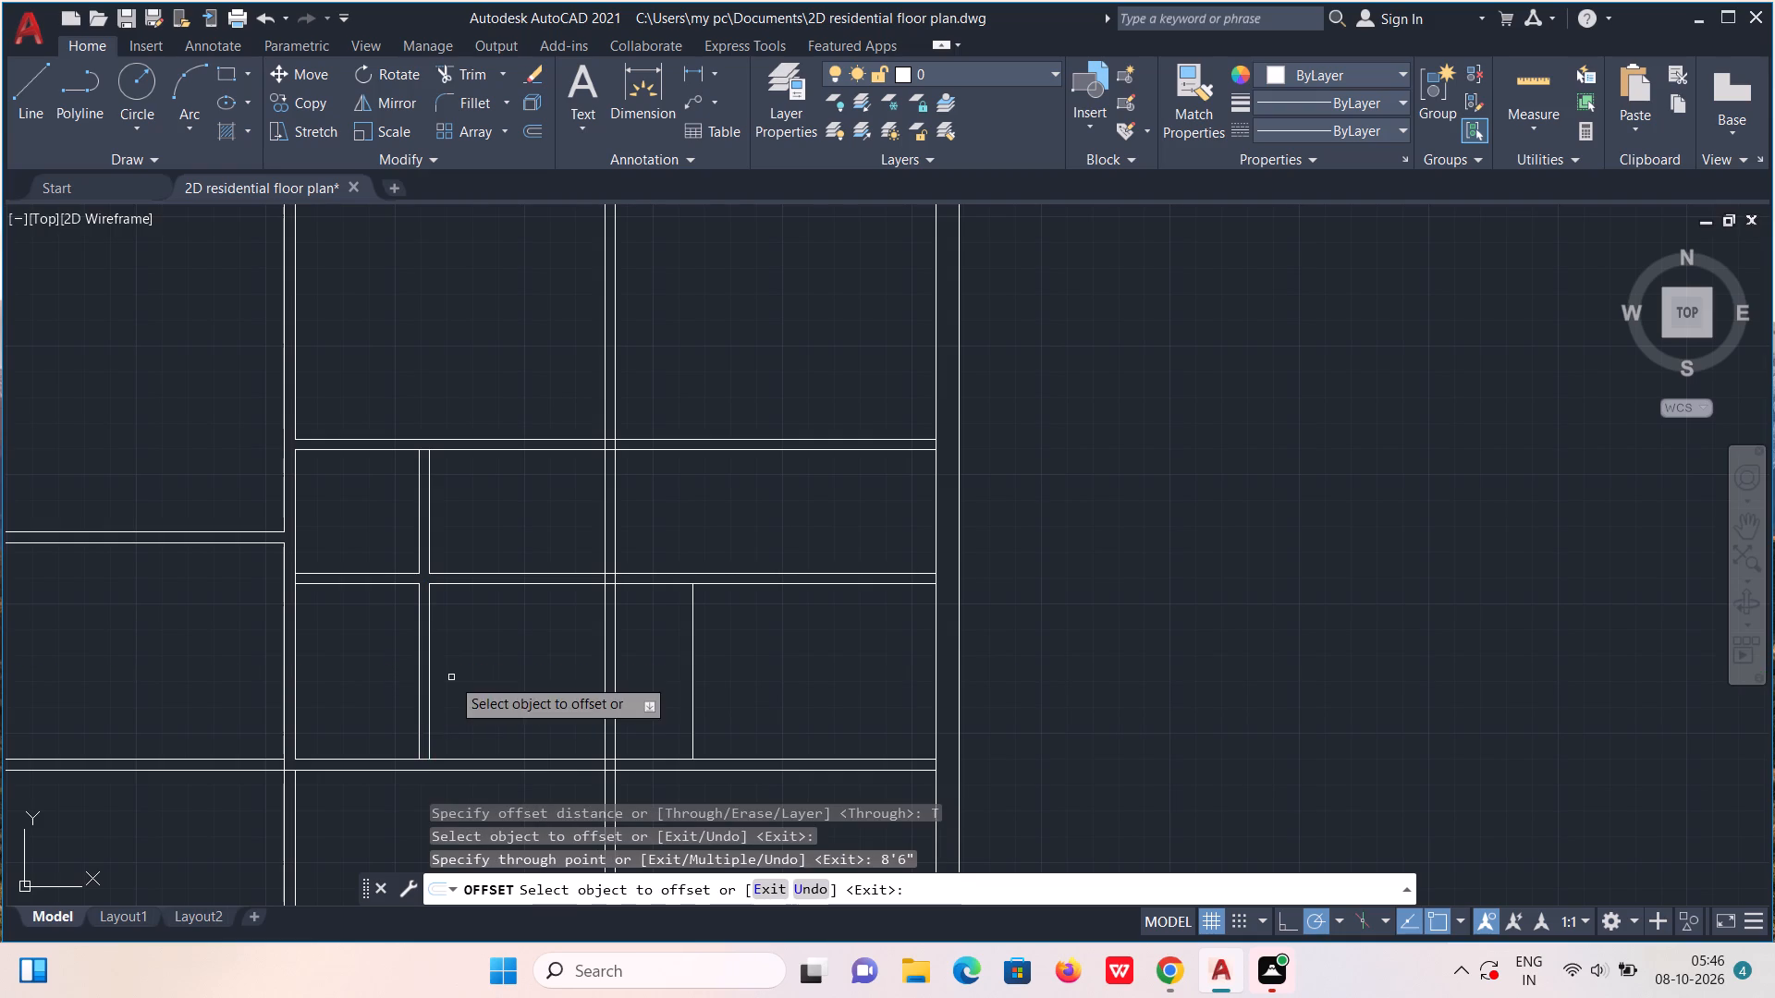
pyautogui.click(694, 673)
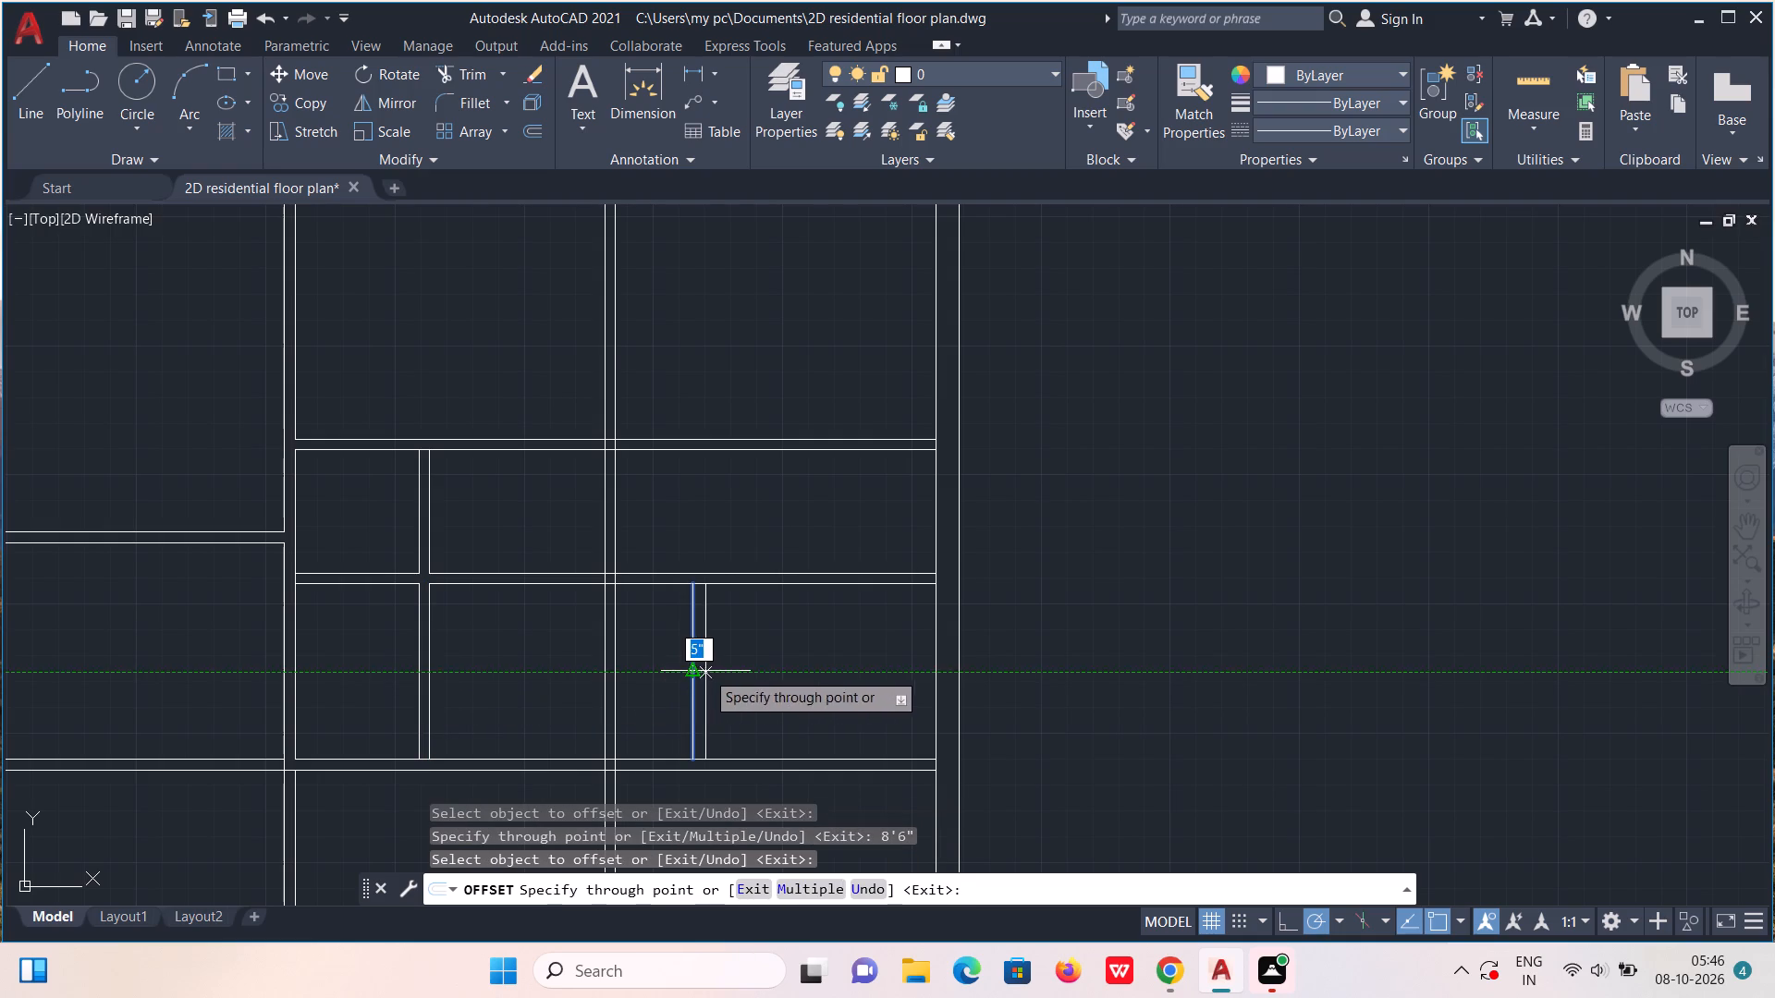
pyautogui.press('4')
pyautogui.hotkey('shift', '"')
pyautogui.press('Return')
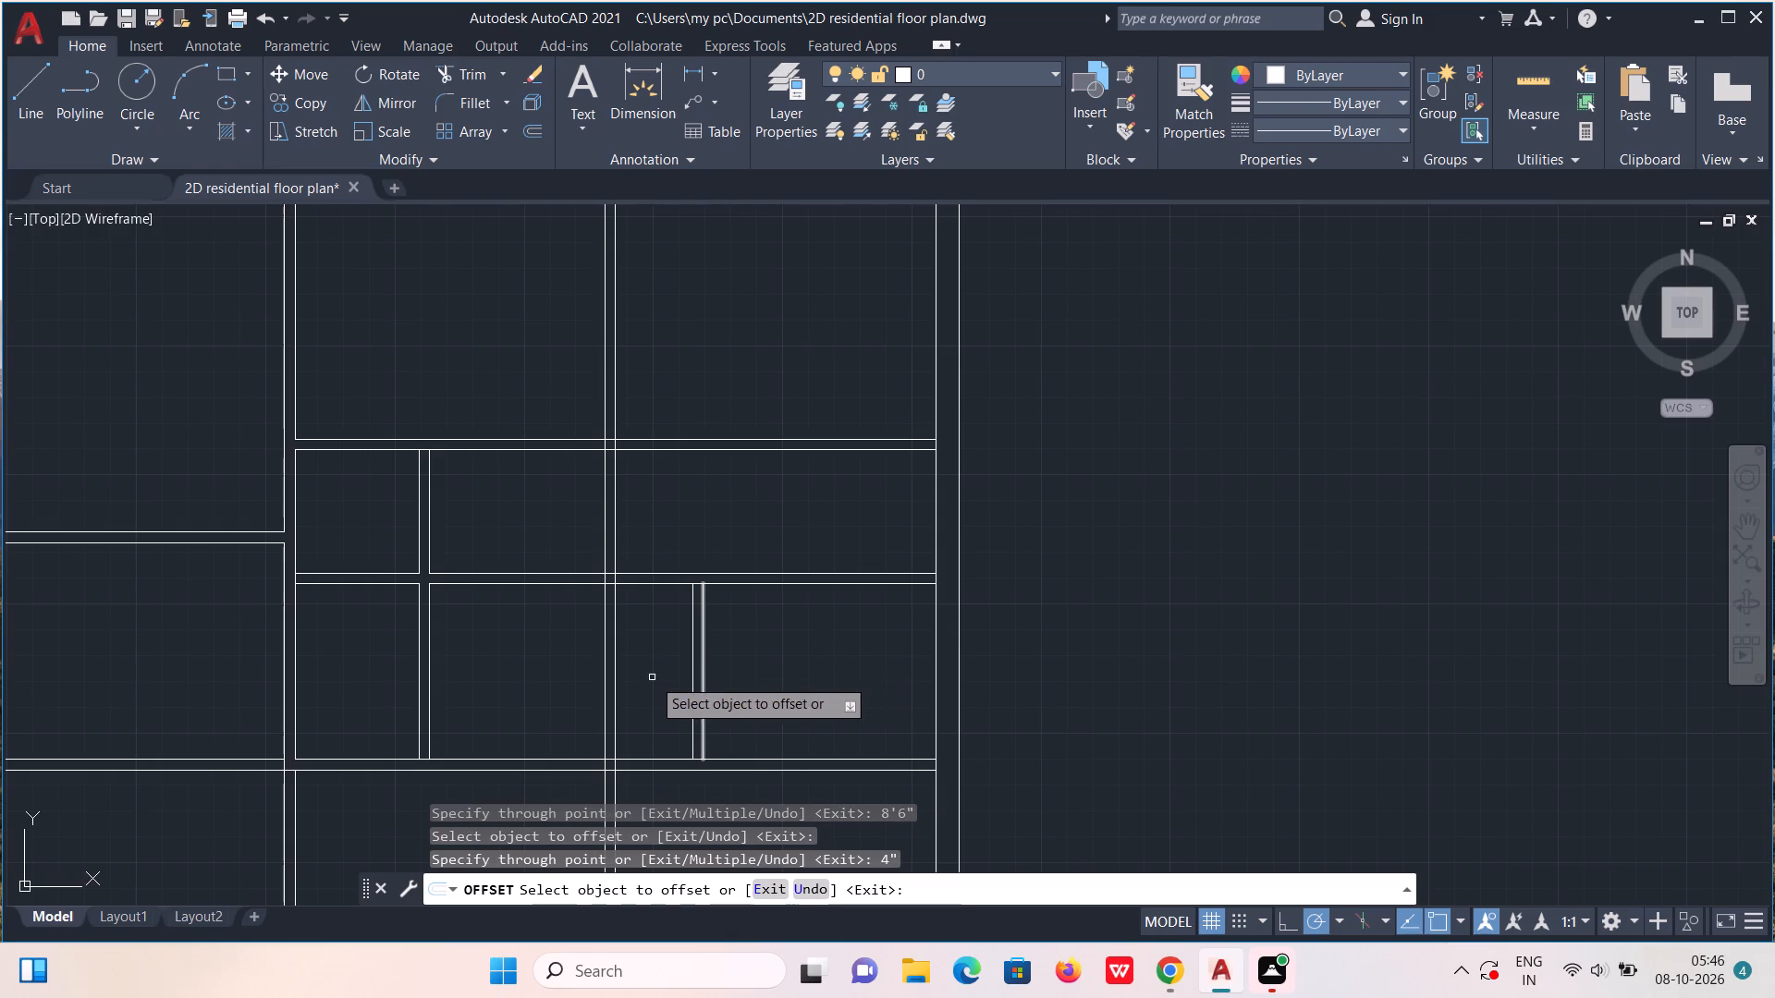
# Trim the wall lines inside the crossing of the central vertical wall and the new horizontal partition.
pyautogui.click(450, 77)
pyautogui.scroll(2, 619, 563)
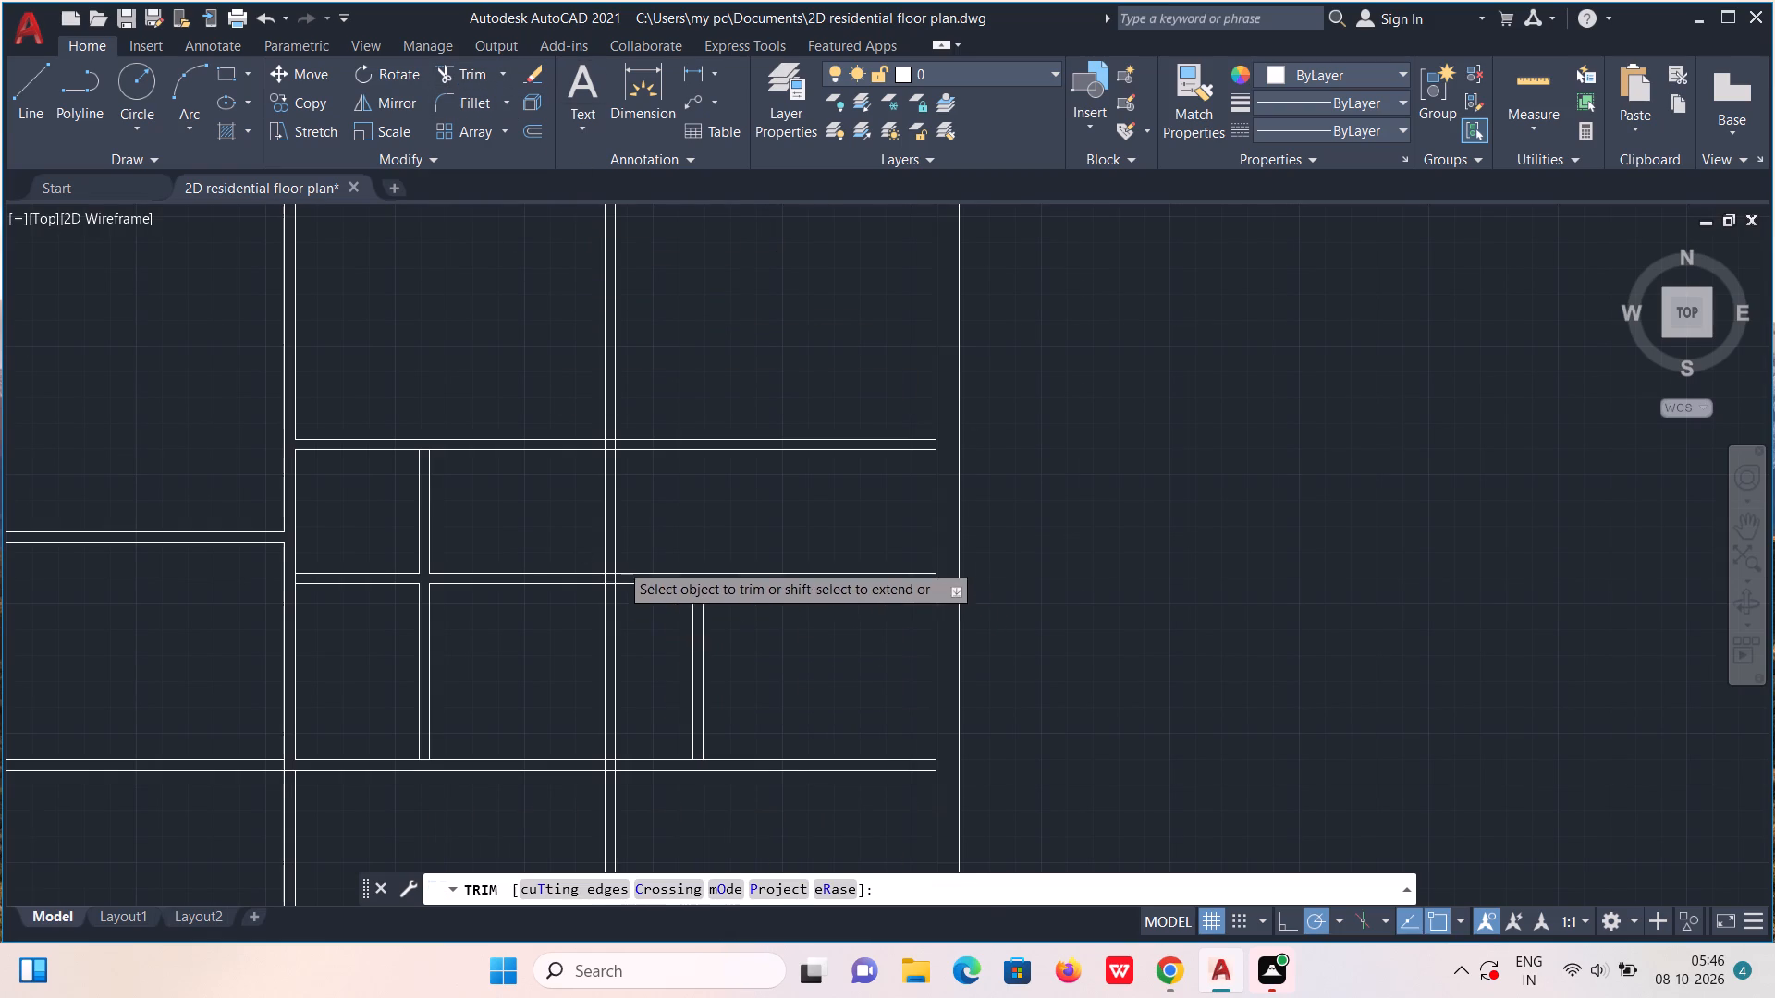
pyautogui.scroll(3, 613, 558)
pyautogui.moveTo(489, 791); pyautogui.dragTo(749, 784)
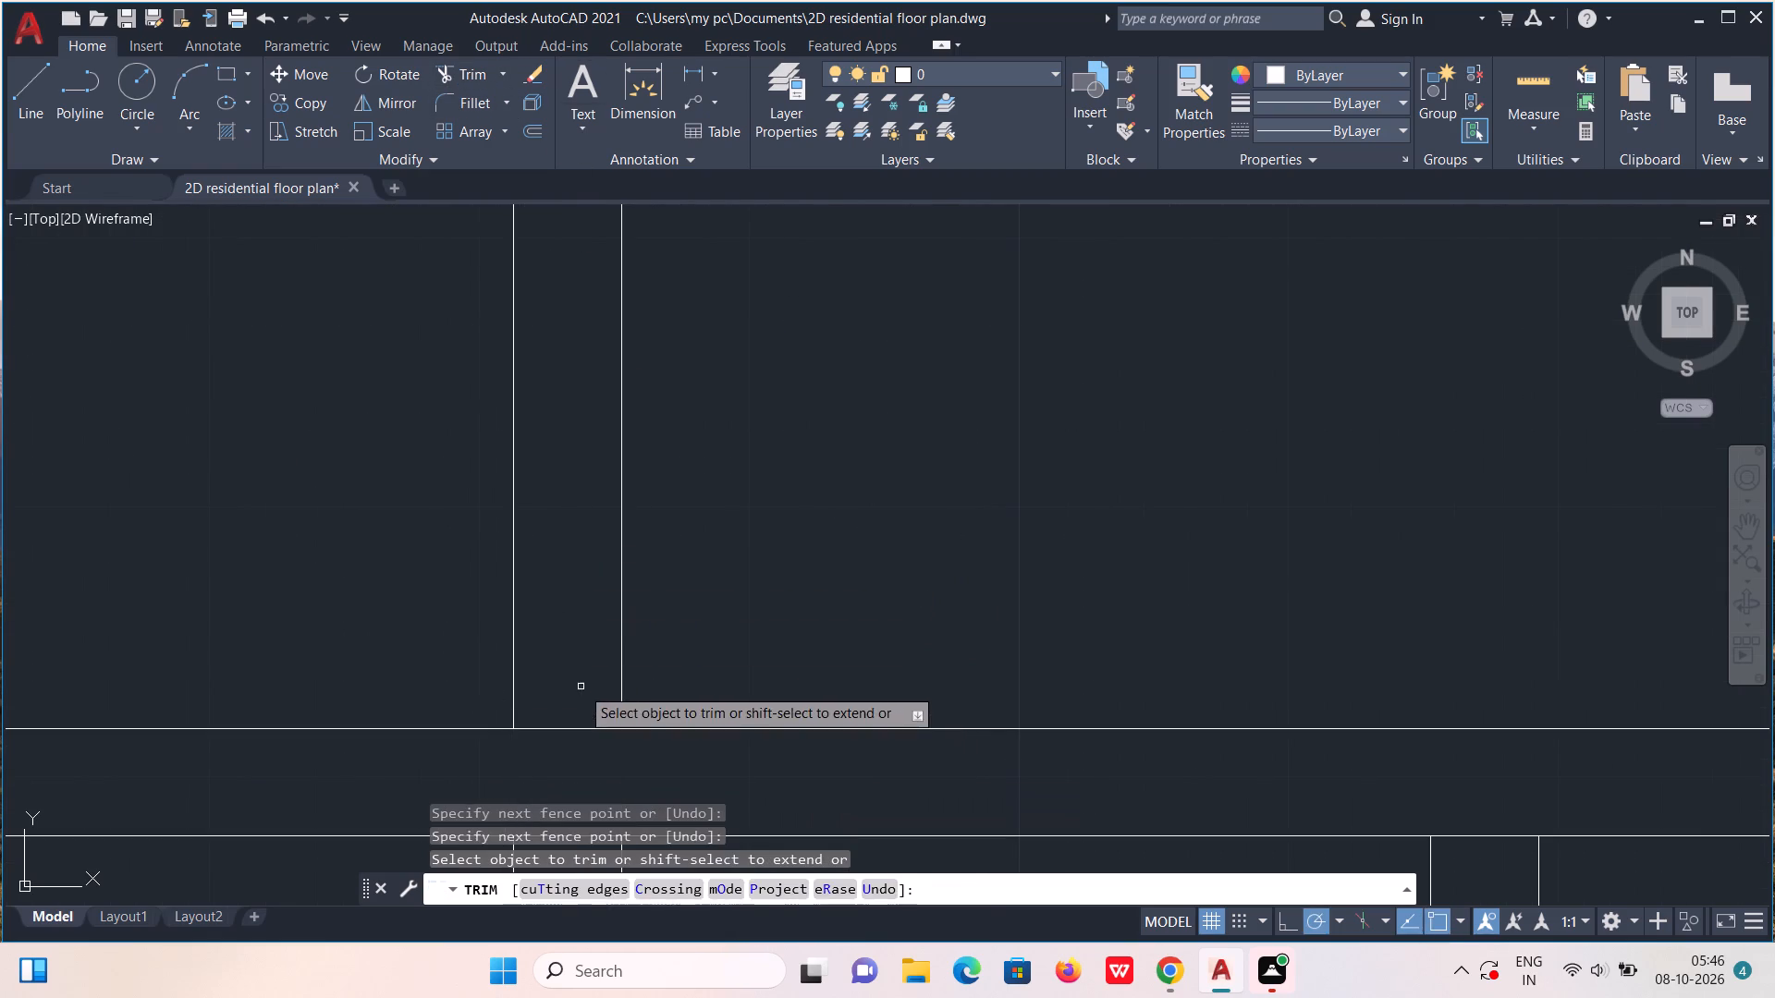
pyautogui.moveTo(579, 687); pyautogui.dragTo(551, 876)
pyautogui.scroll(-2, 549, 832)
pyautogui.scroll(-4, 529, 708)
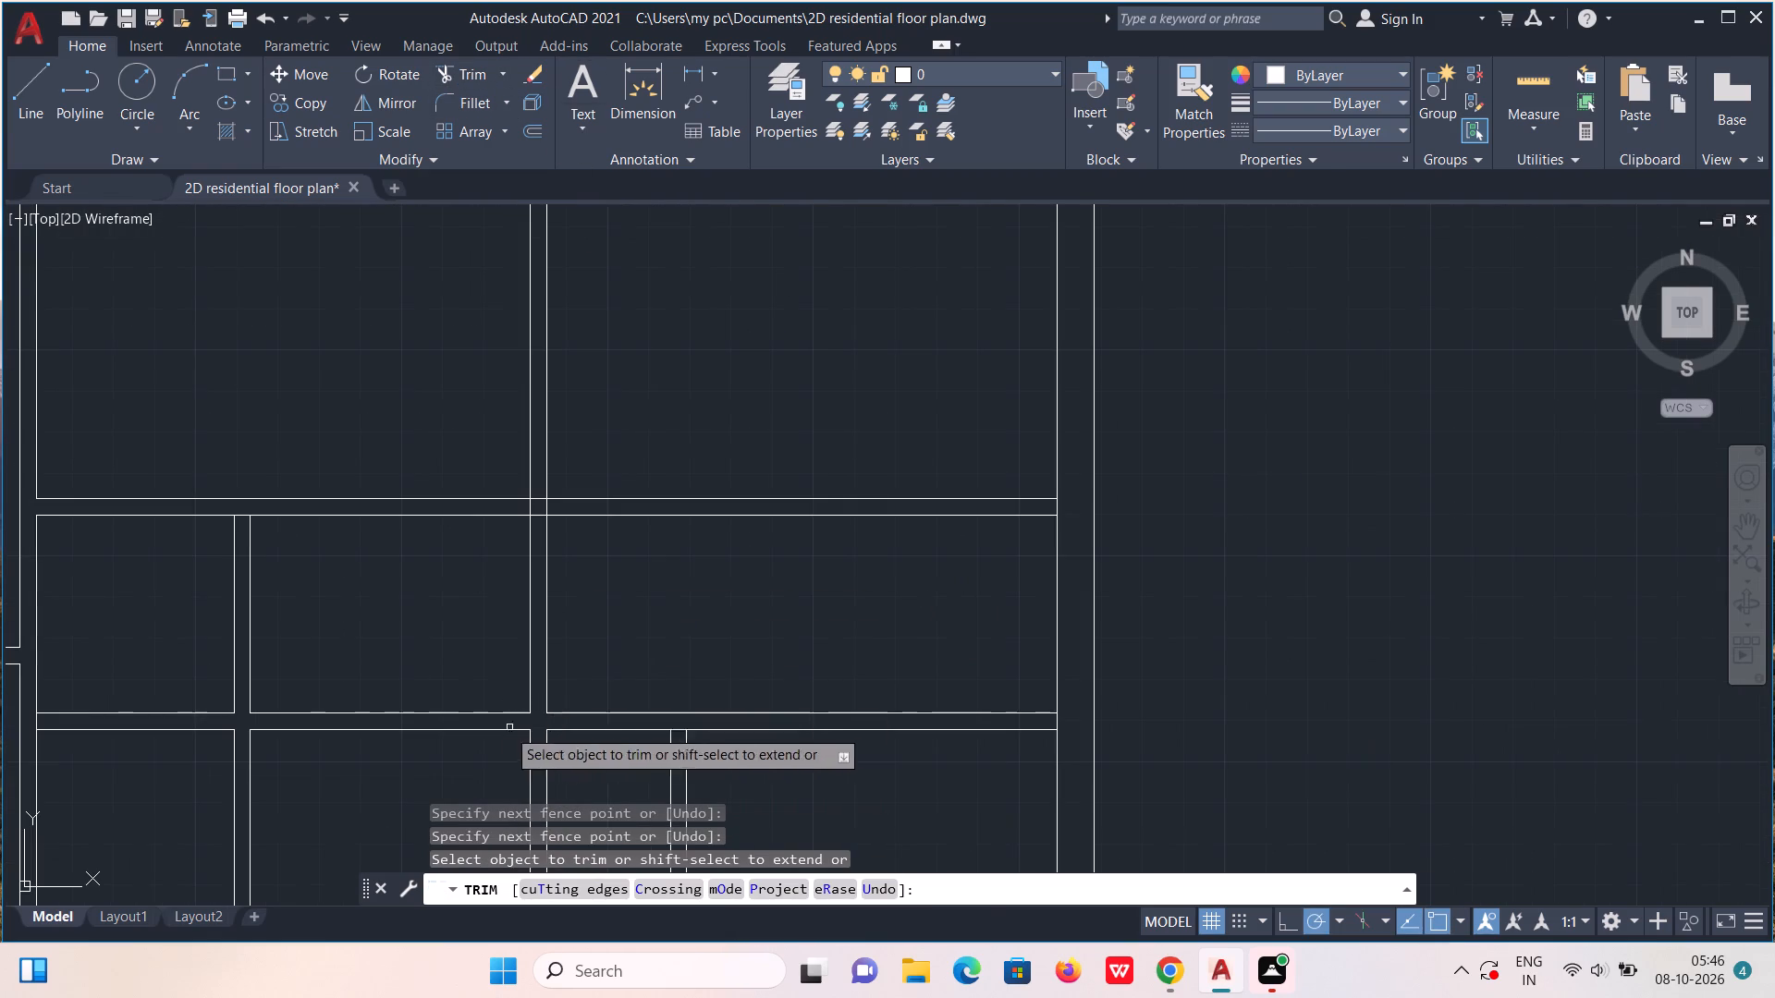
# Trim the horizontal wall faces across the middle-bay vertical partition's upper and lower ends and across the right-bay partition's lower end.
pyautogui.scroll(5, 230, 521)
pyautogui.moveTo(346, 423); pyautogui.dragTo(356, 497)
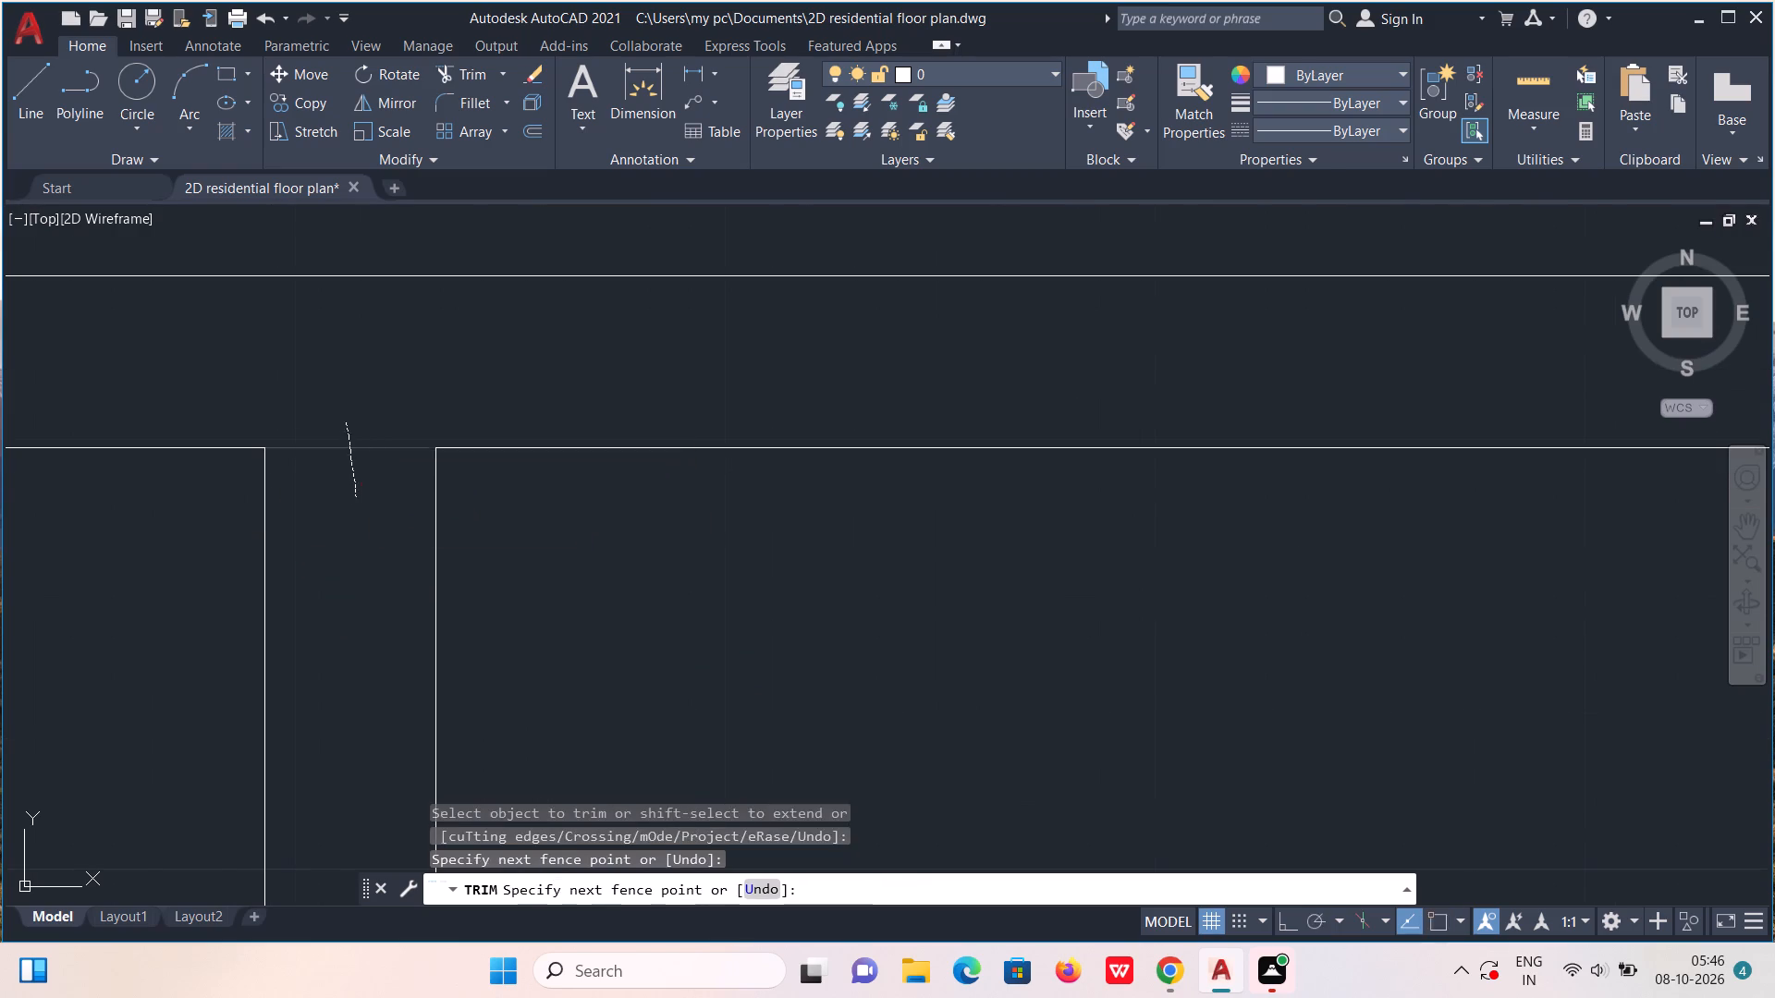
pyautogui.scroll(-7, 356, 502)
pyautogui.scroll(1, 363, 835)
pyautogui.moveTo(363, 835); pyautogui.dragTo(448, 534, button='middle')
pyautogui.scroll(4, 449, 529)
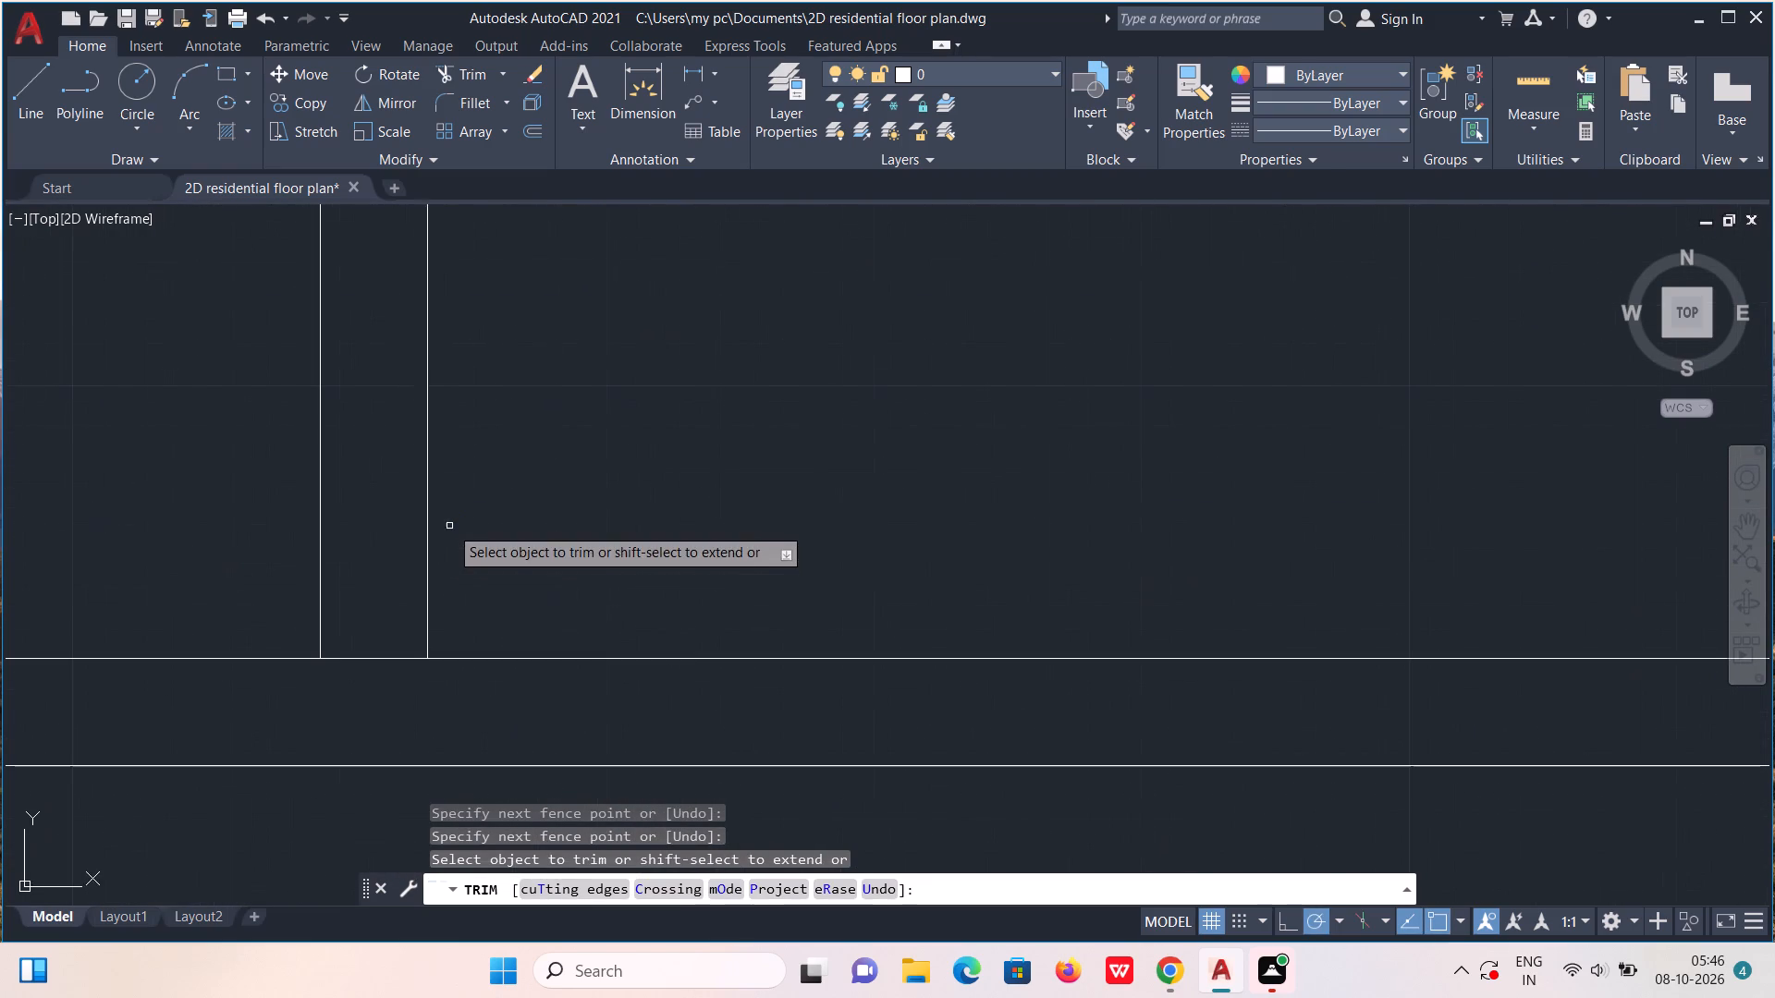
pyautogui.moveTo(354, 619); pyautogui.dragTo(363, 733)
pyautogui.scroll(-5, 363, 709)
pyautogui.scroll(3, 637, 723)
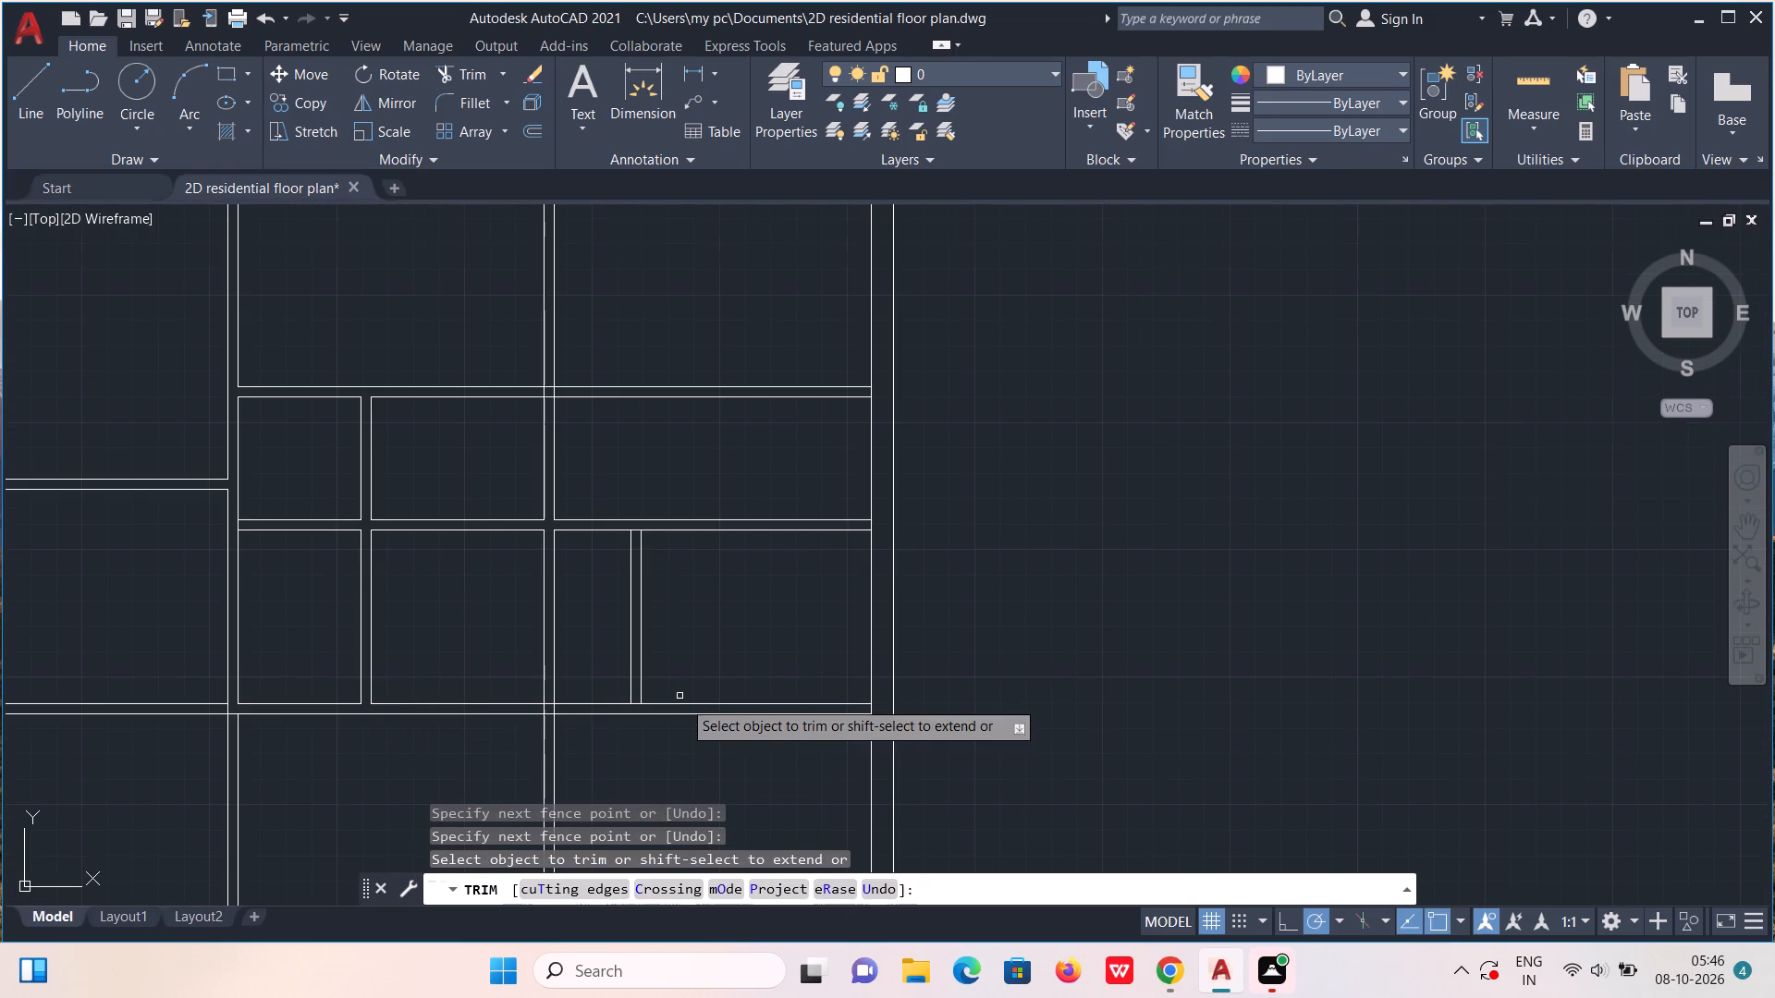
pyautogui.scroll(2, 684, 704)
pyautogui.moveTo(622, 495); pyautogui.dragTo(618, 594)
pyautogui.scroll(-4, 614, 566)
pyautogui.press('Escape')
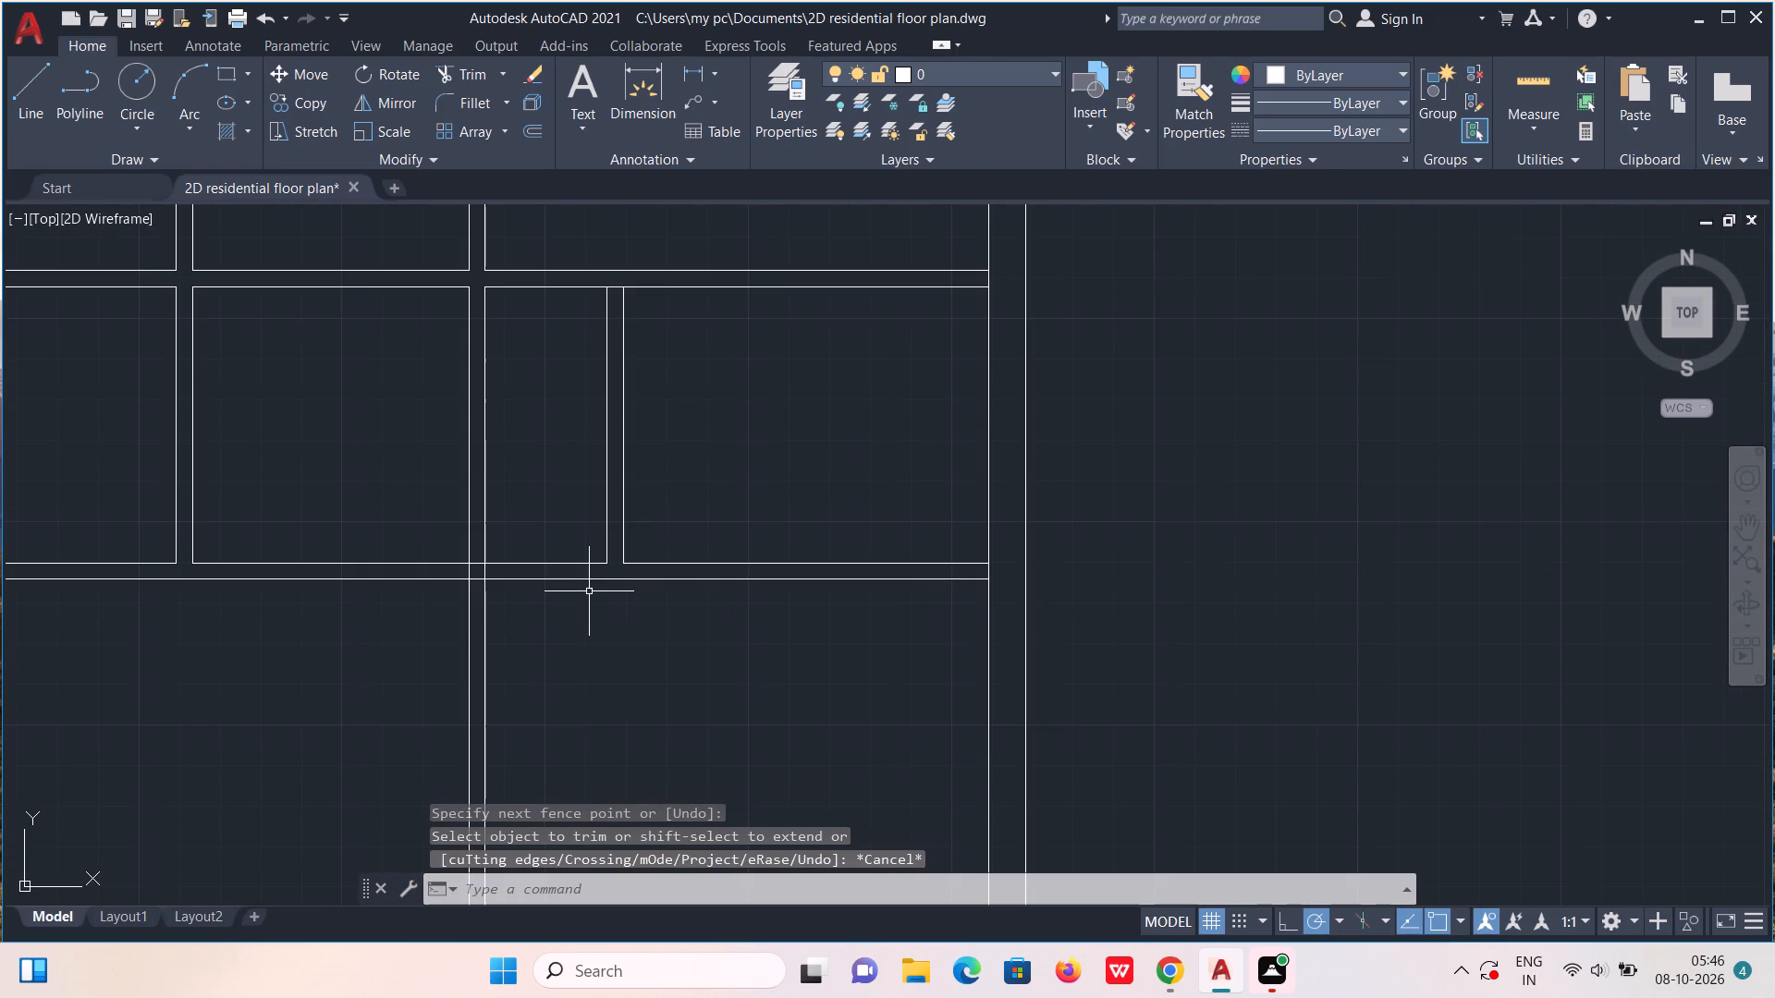
# Undo the last two trims and two offsets, back to before the middle bay's vertical partition was added.
pyautogui.scroll(-2, 566, 535)
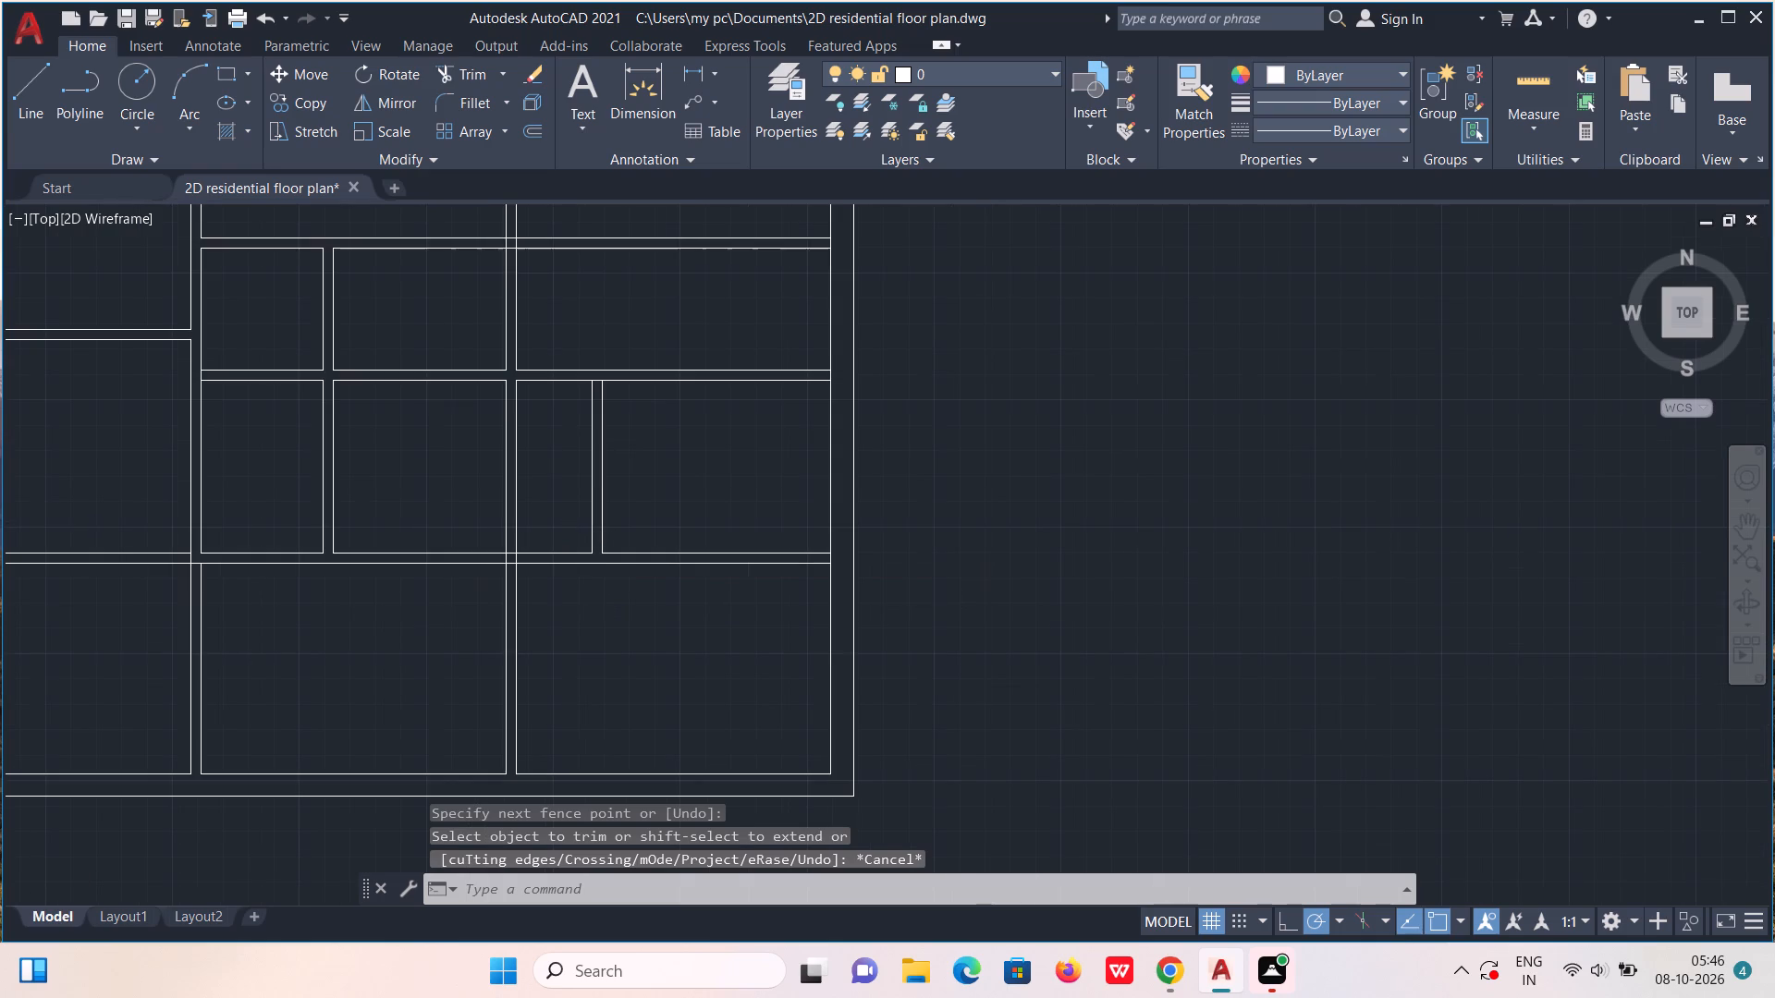
pyautogui.scroll(5, 535, 401)
pyautogui.scroll(-1, 532, 405)
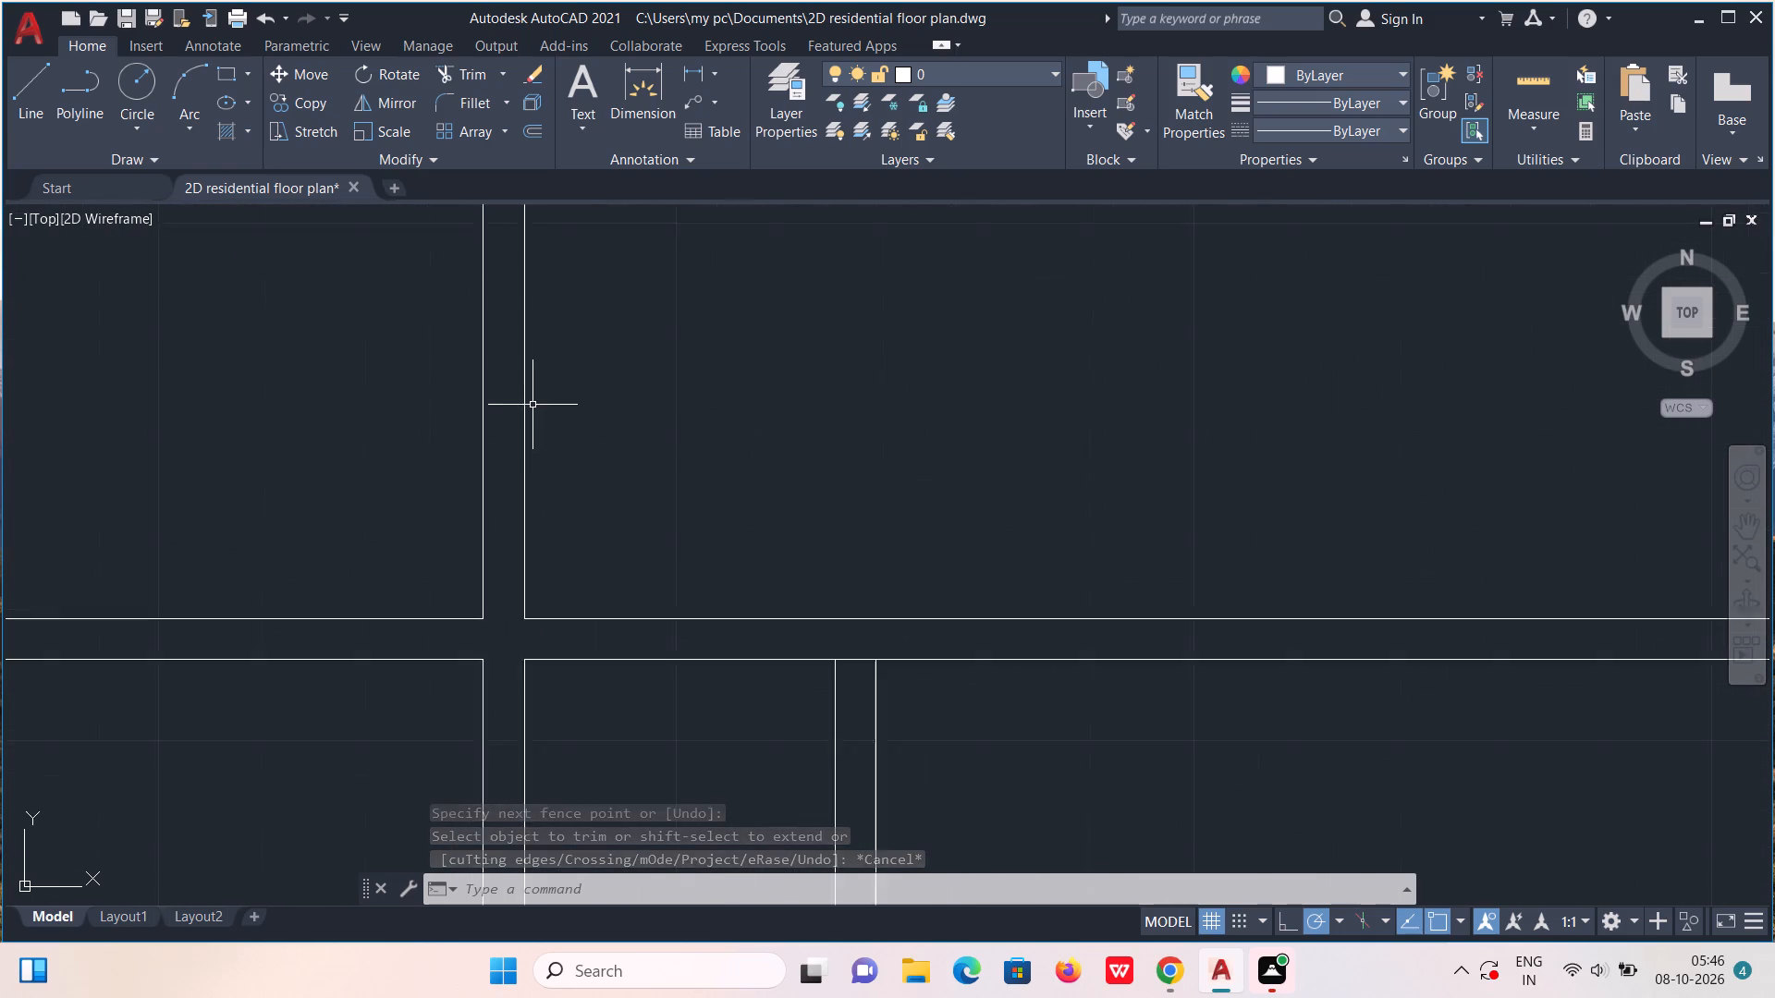
pyautogui.scroll(-2, 532, 405)
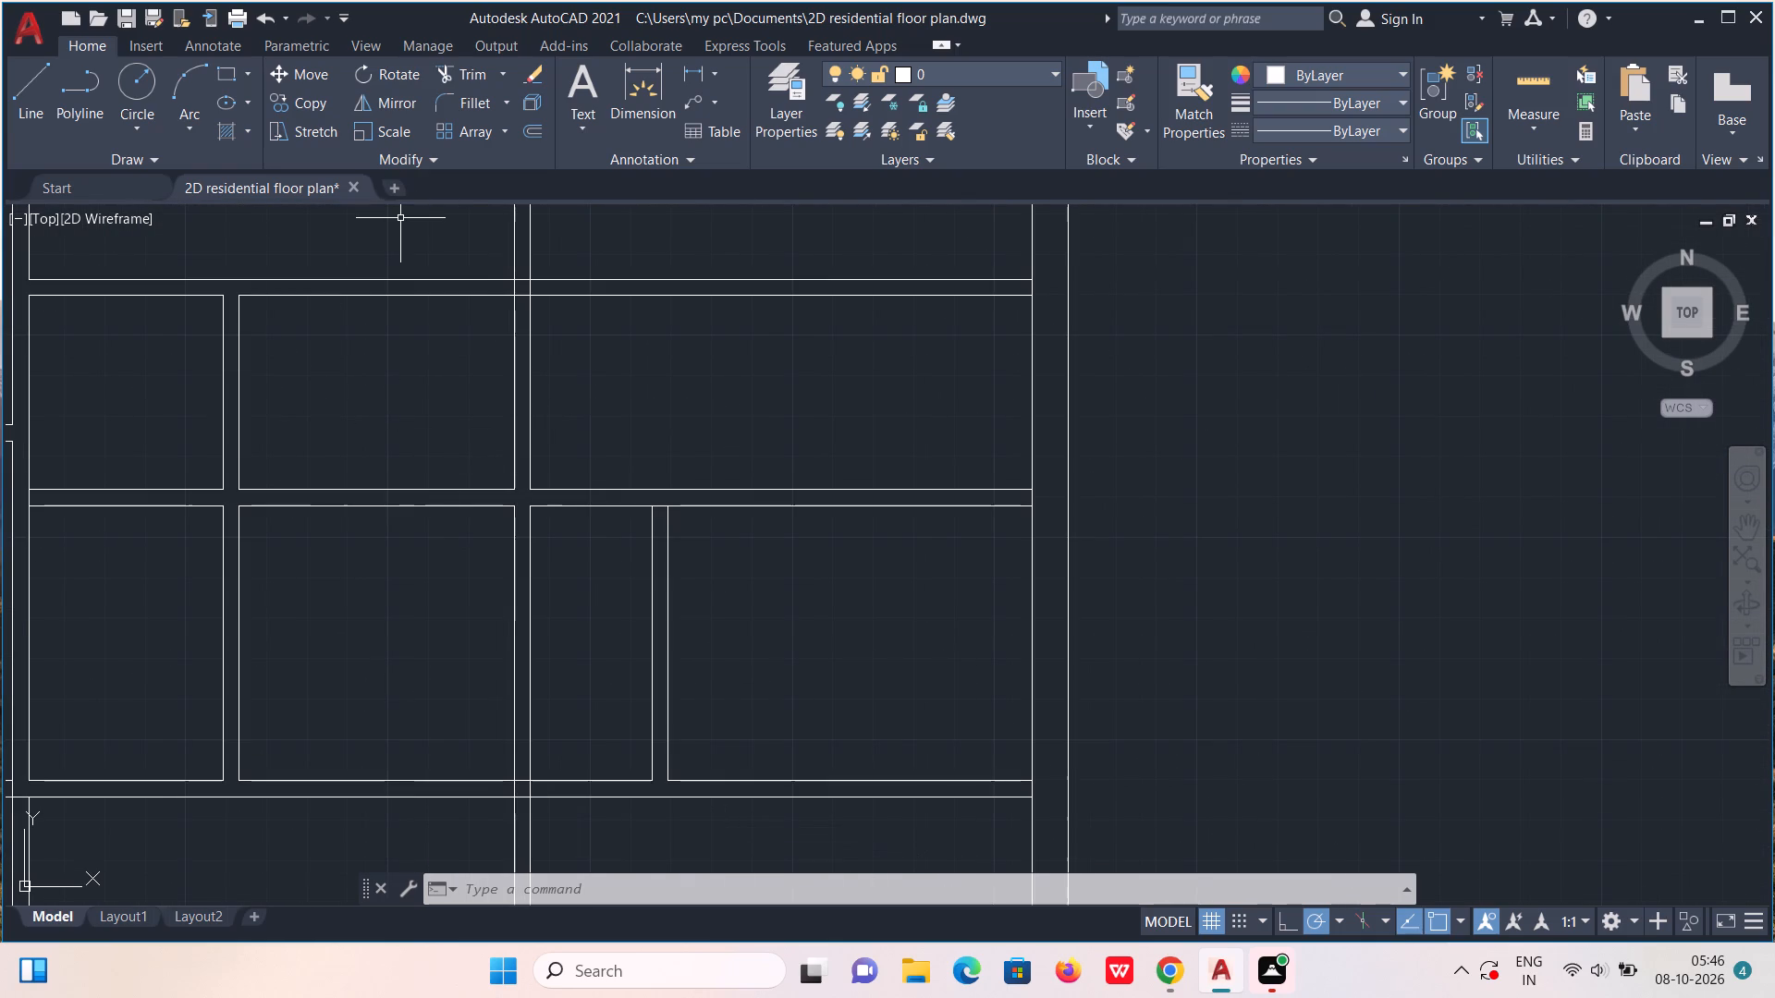
pyautogui.scroll(-1, 400, 219)
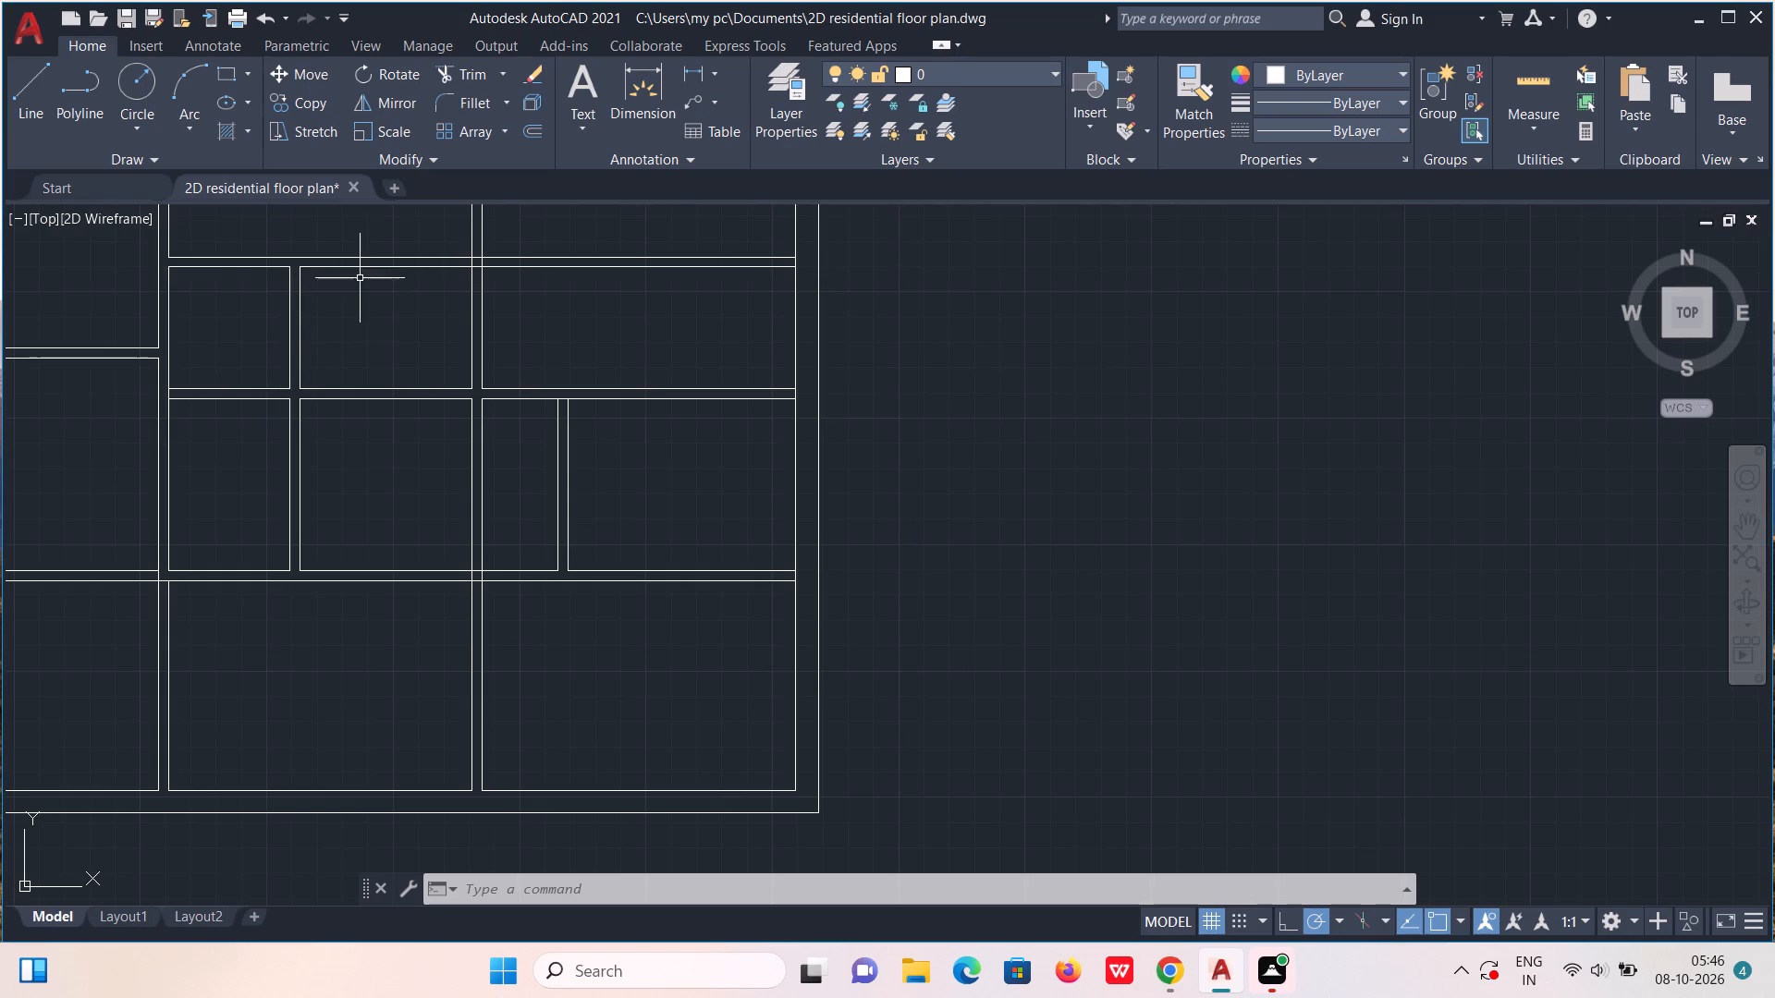
pyautogui.hotkey('ctrl', 'z')
pyautogui.hotkey('ctrl', 'z')
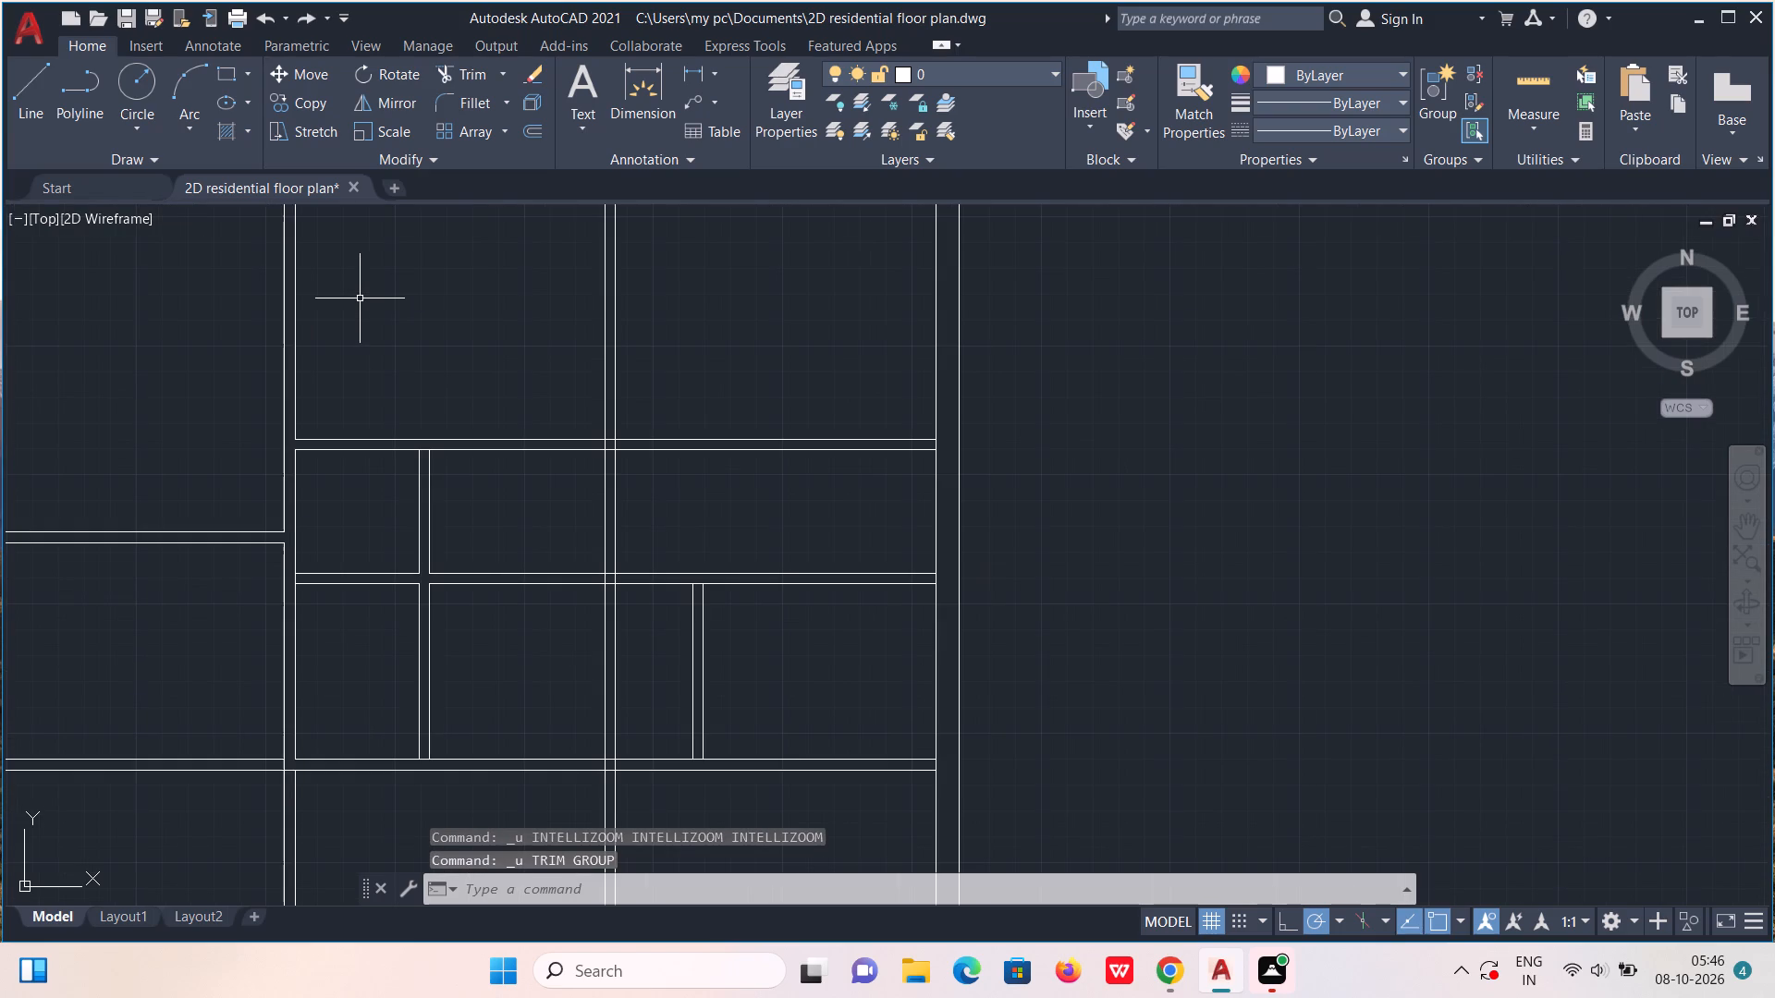
pyautogui.hotkey('ctrl', 'z')
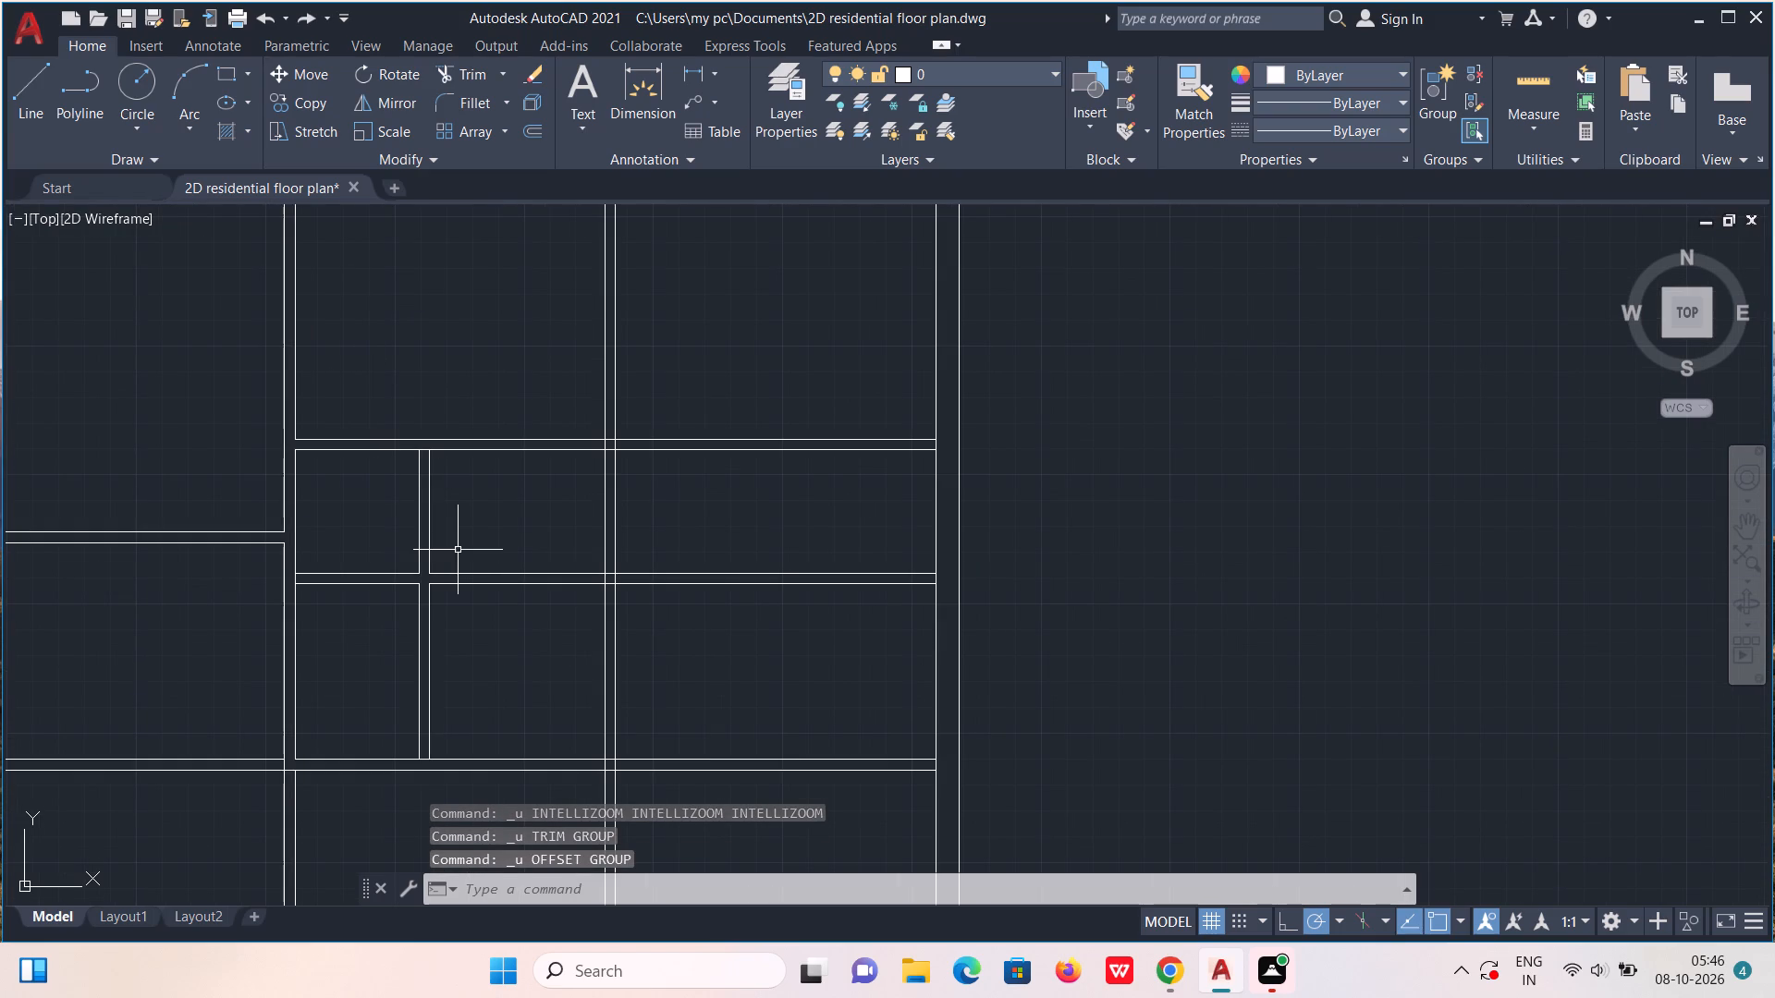
pyautogui.hotkey('ctrl', 'z')
pyautogui.hotkey('ctrl', 'z')
# Offset the left vertical wall's joined right-hand face 4' into the middle bay using Through, and offset that line 4" right to form a partition.
pyautogui.keyDown('ctrl'); pyautogui.scroll(-4, 459, 550); pyautogui.keyUp('ctrl')
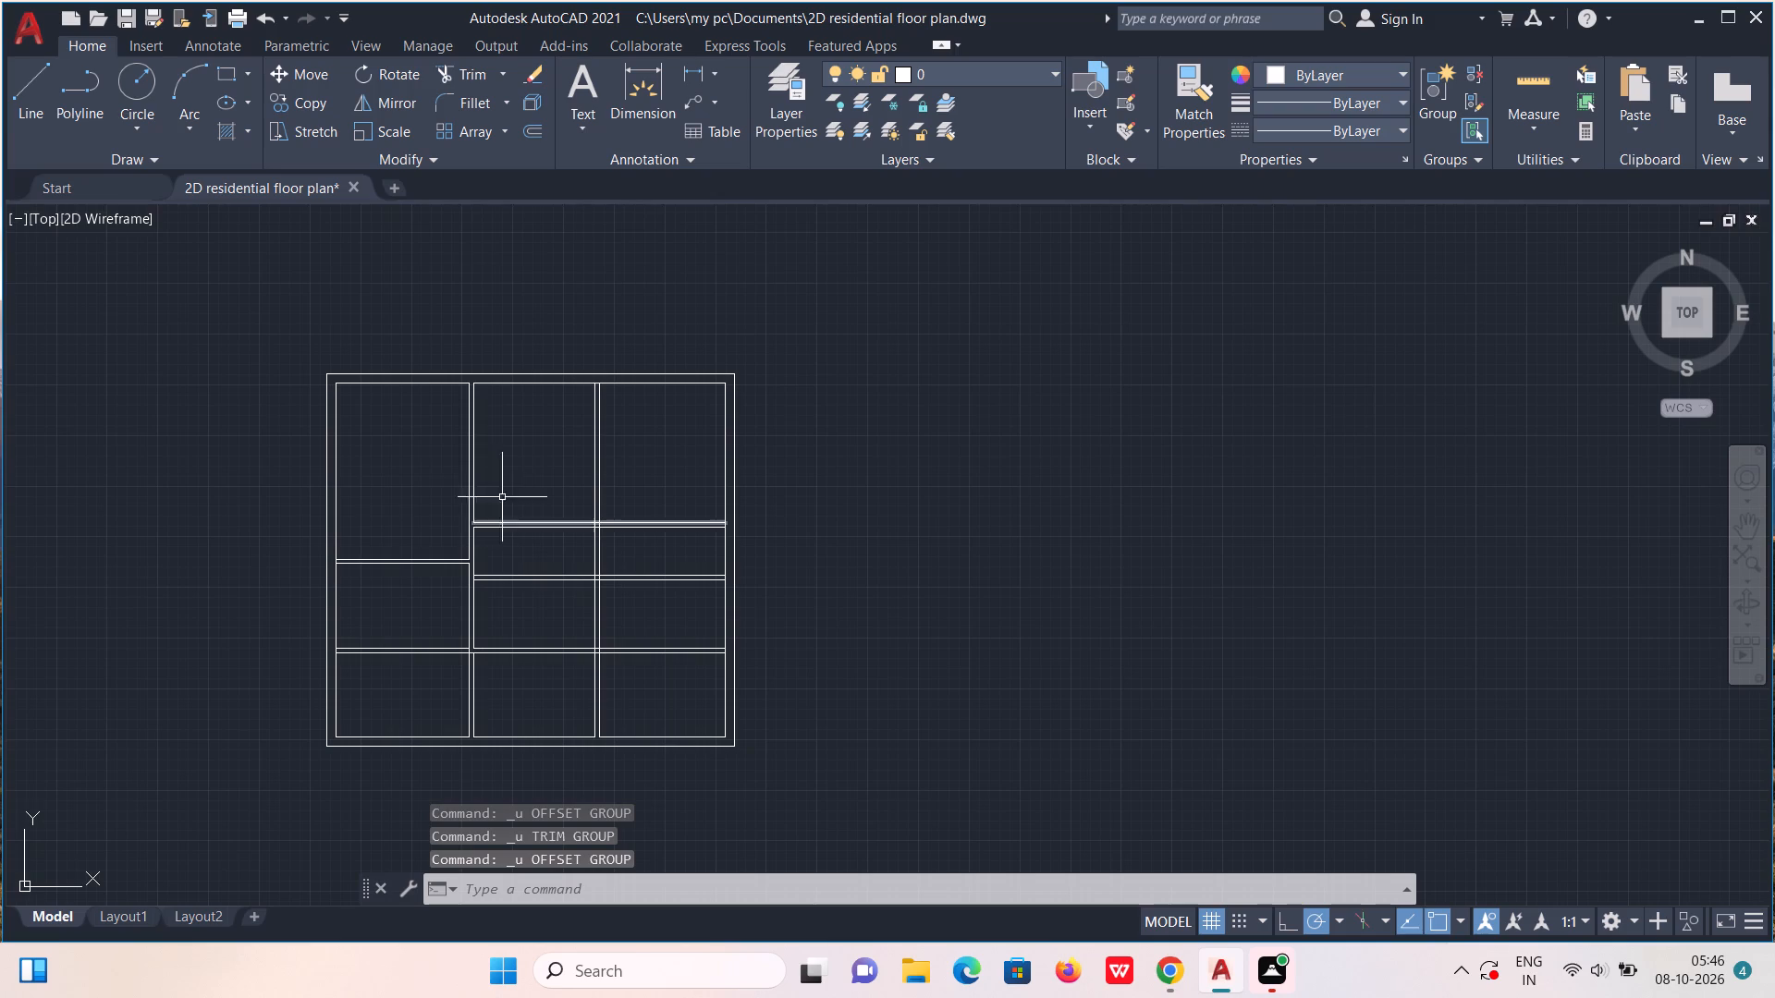
pyautogui.click(524, 137)
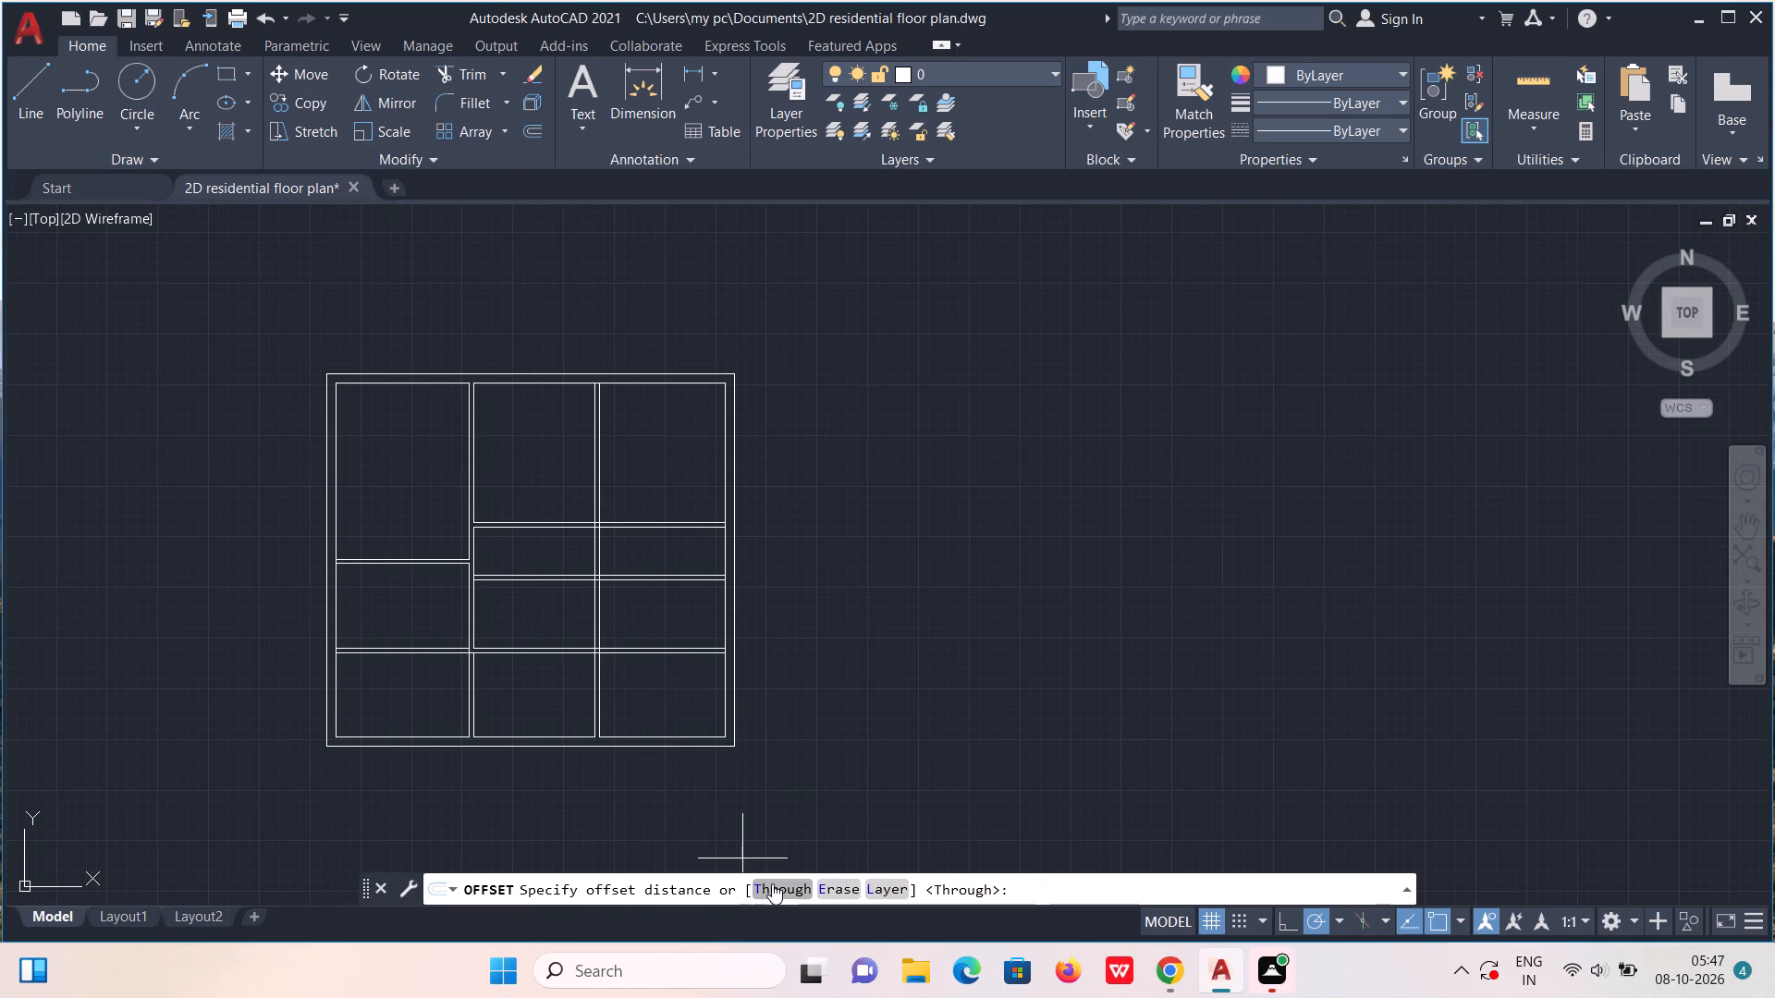
pyautogui.click(772, 883)
pyautogui.scroll(2, 463, 569)
pyautogui.click(489, 663)
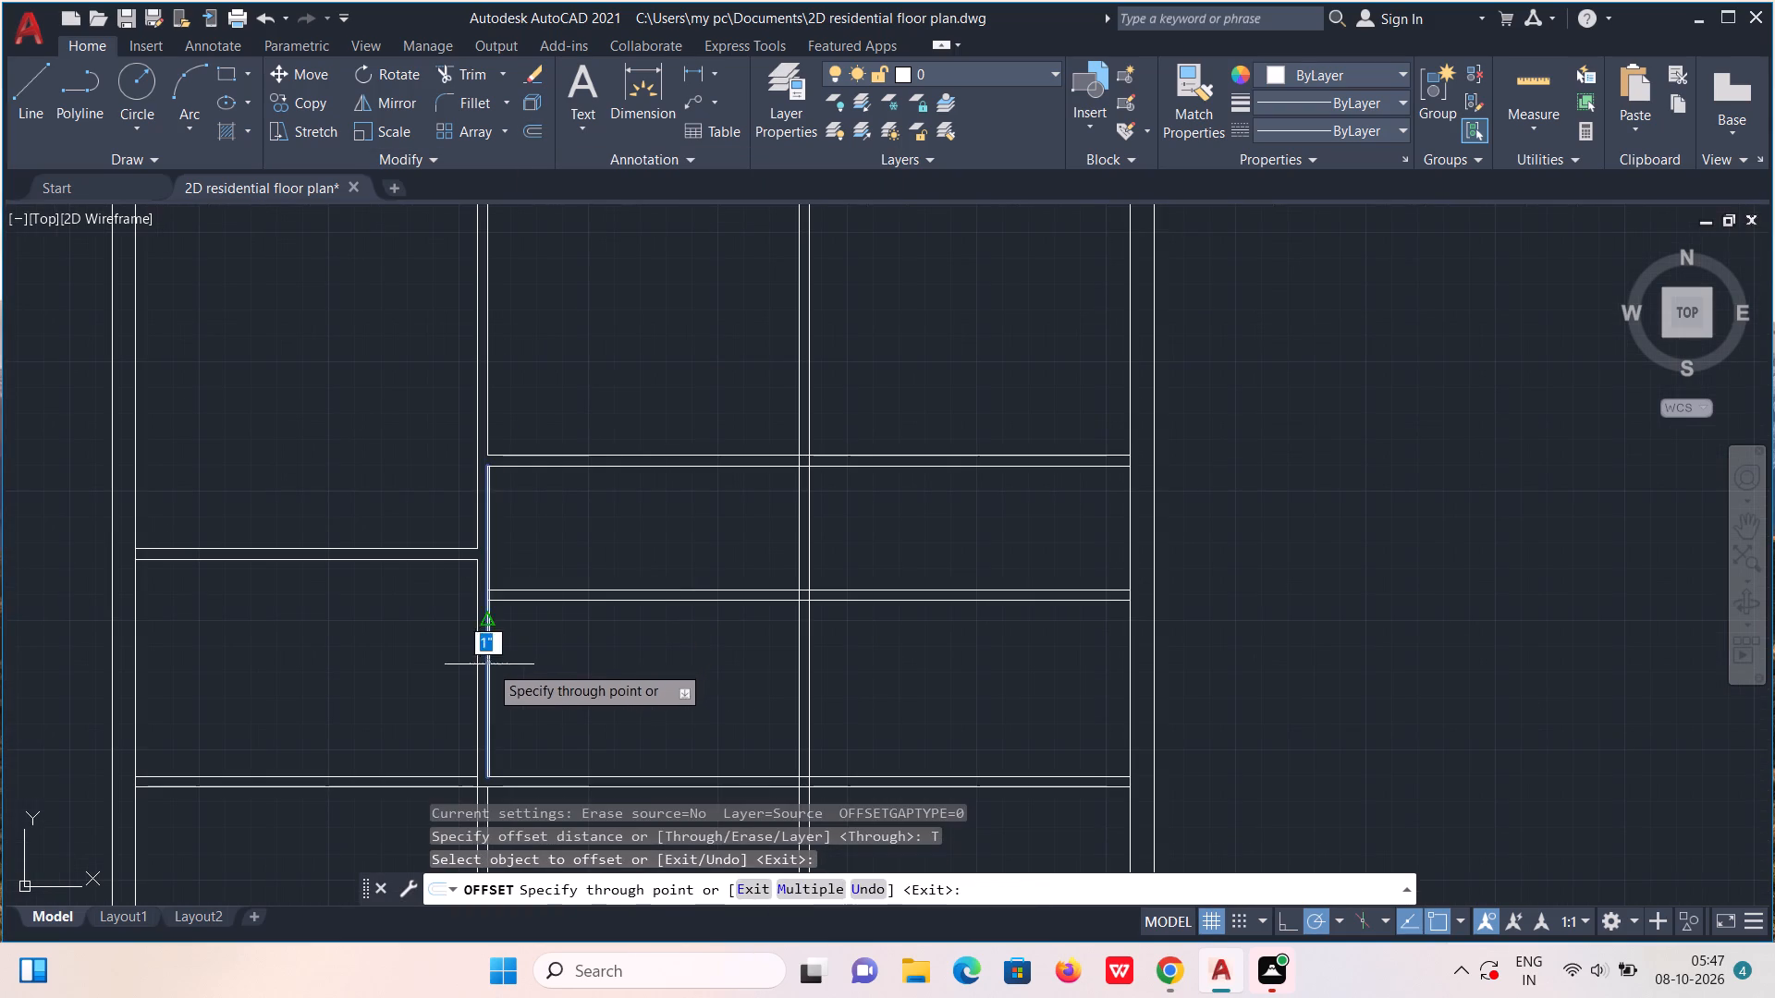
pyautogui.write("4'")
pyautogui.press('Return')
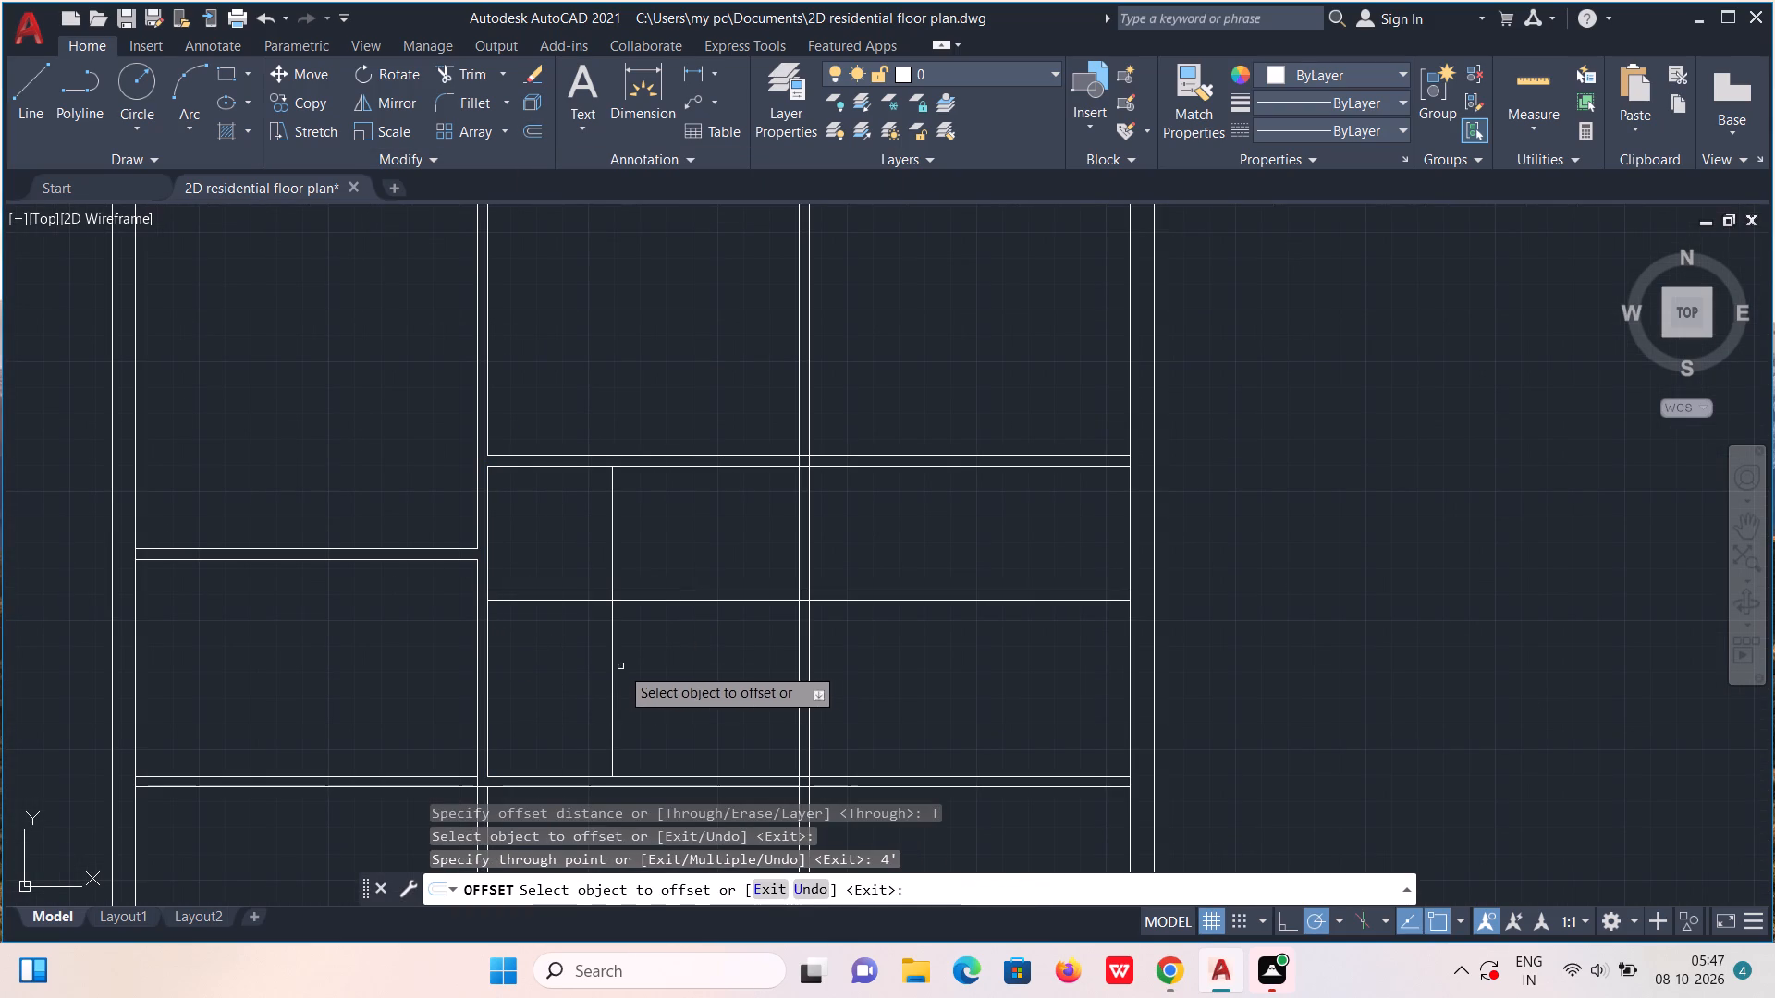
pyautogui.click(615, 683)
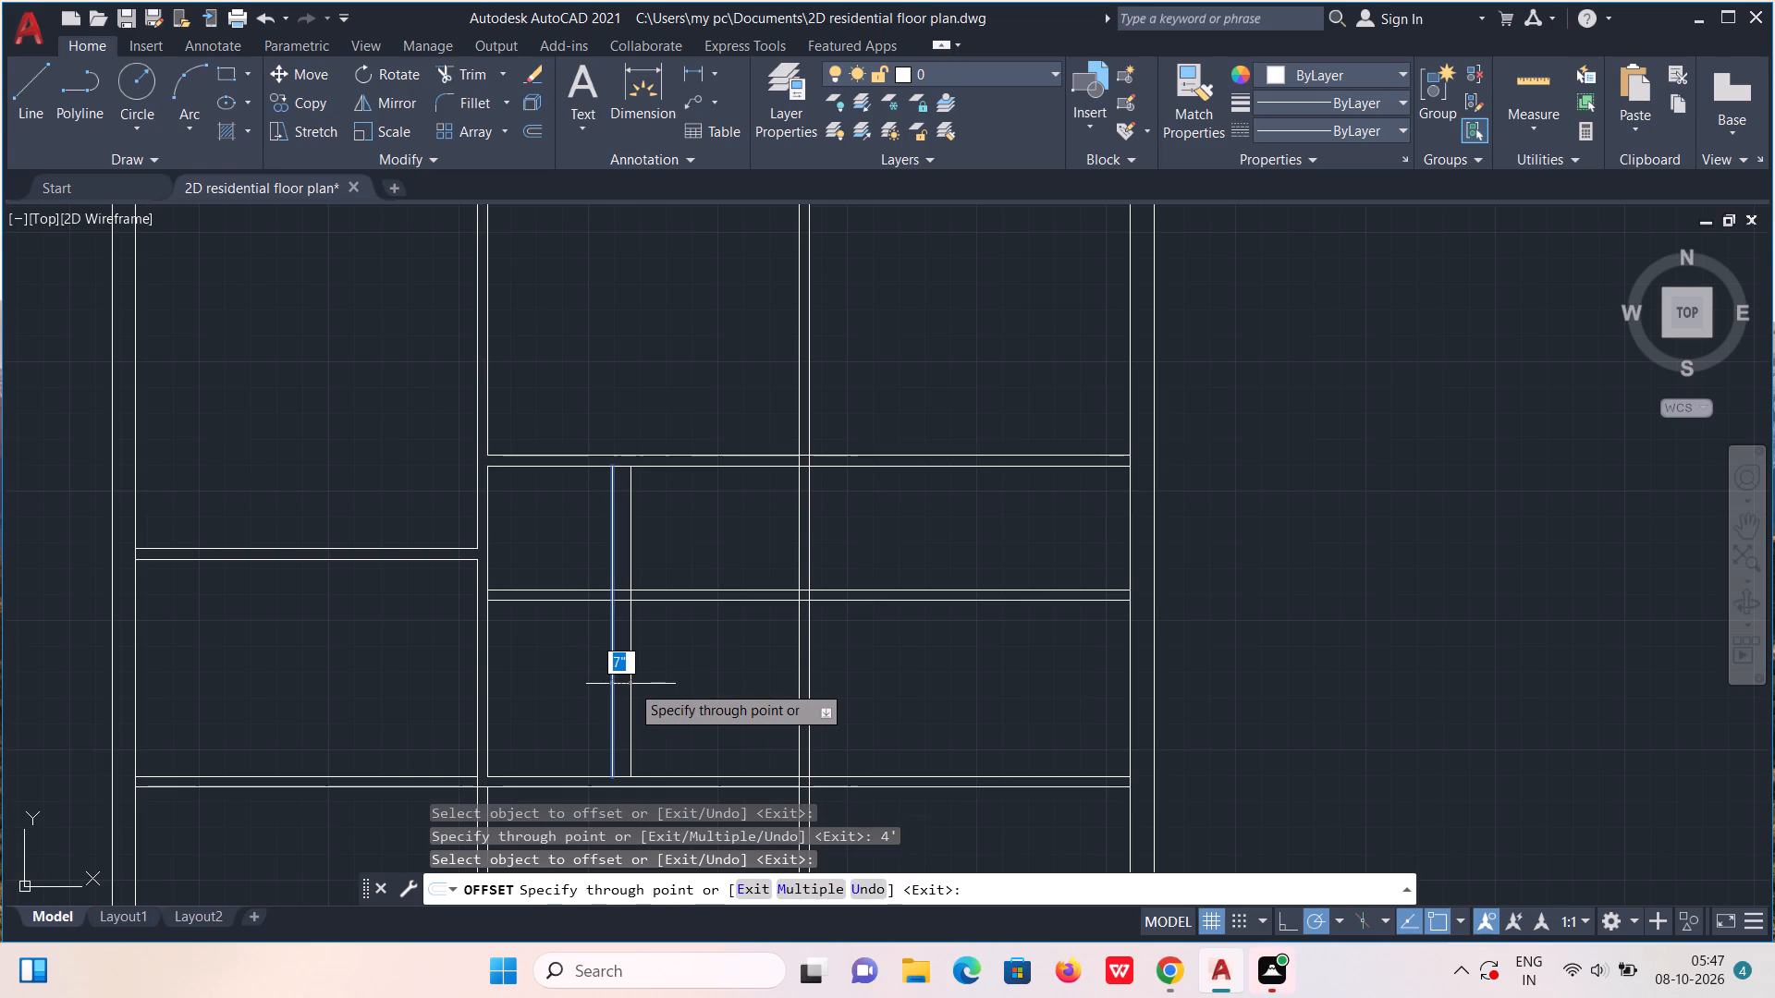
pyautogui.write('4"')
pyautogui.press('Return')
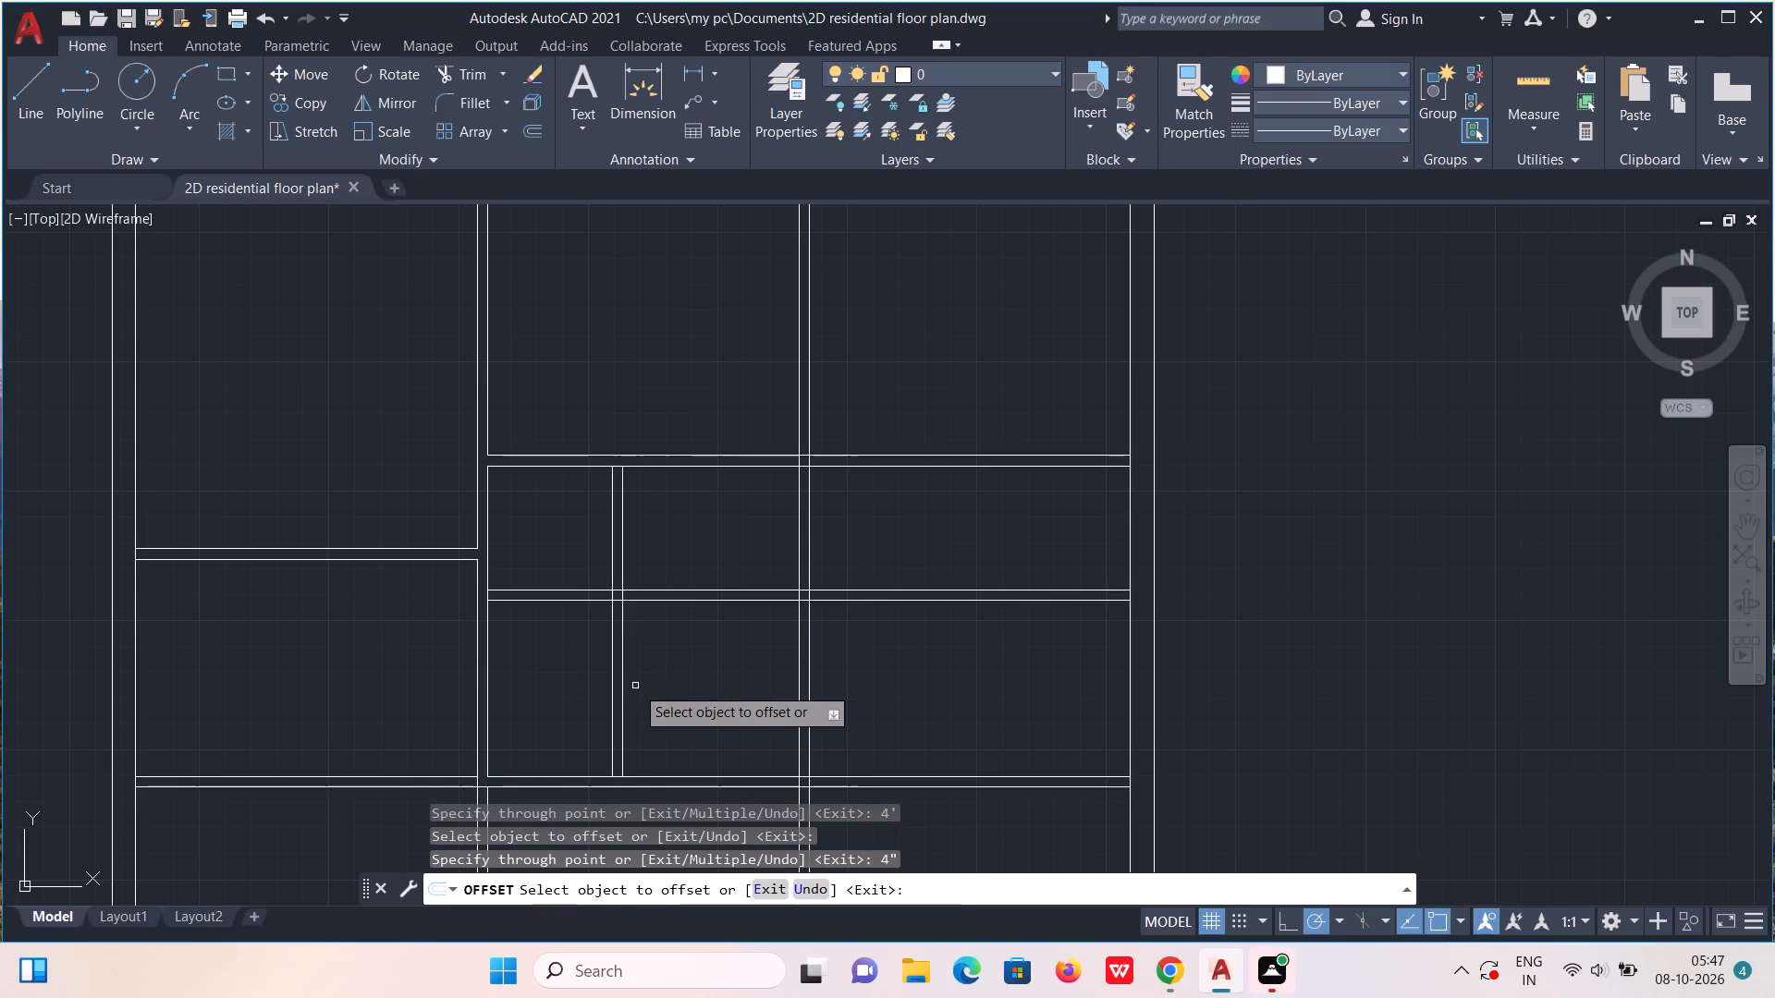
# Offset the middle-bay partition's full-height right-hand line 8'6" to the right using Through, and offset that line 4" right to form the right-bay partition.
pyautogui.click(539, 133)
pyautogui.click(779, 897)
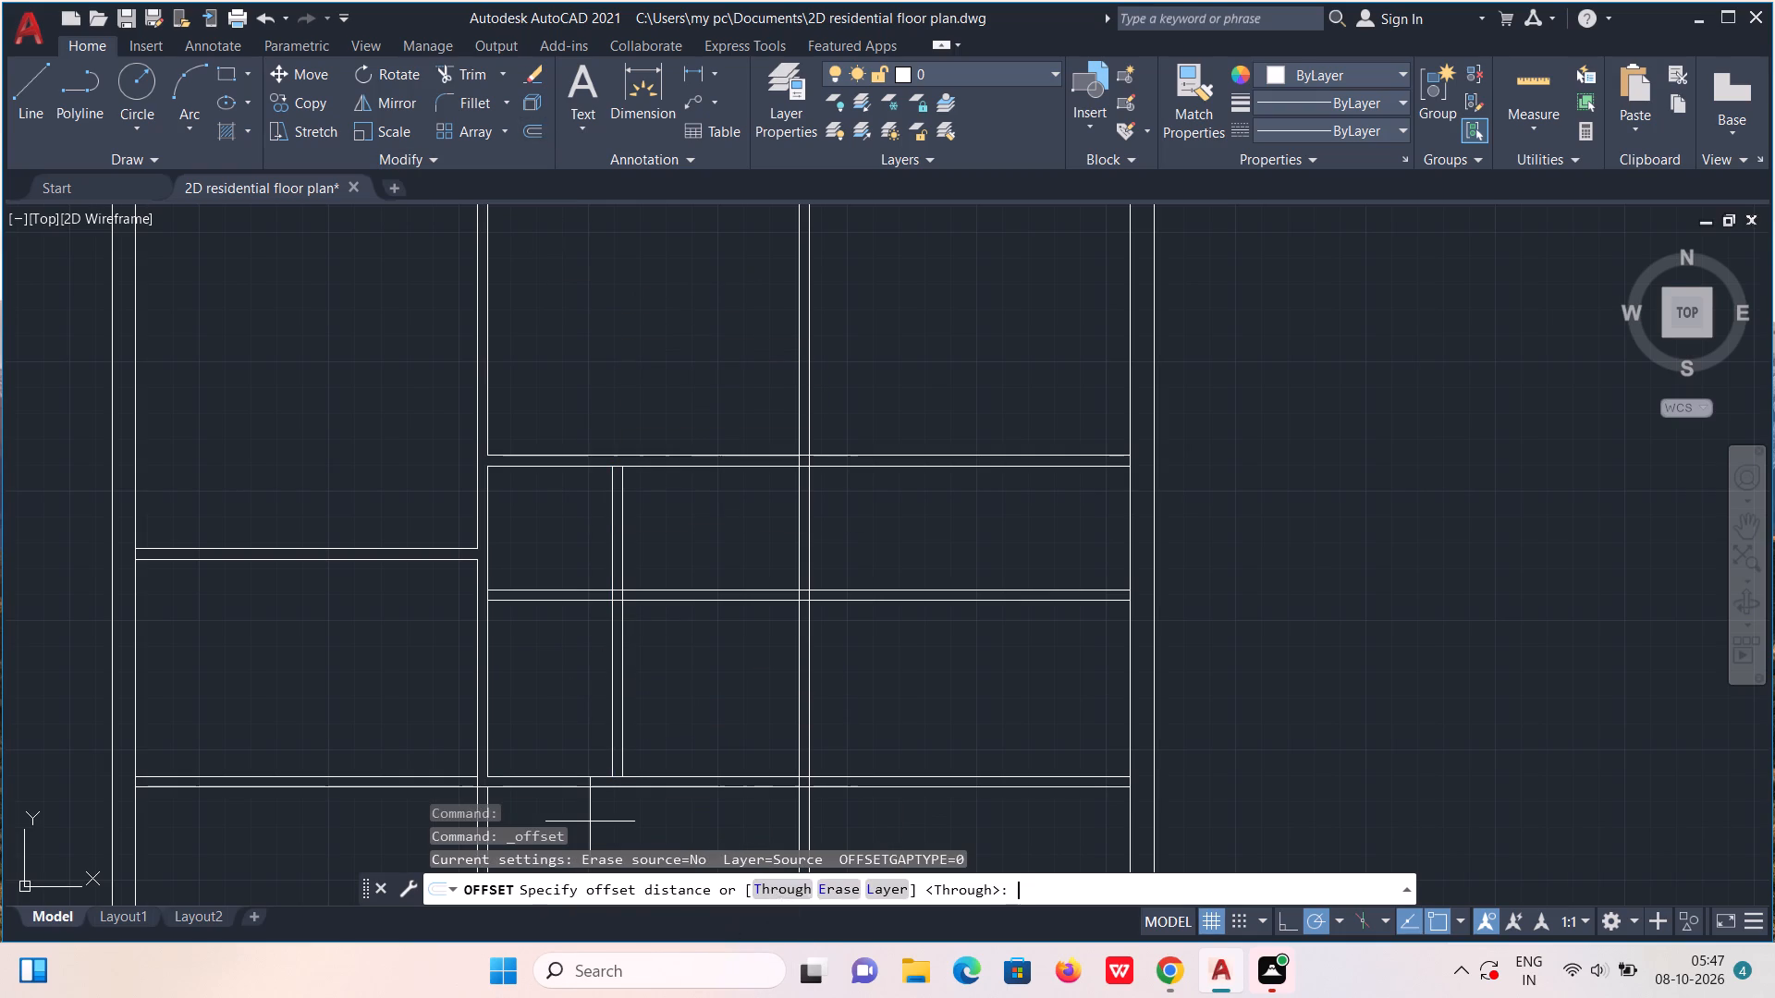
pyautogui.click(621, 712)
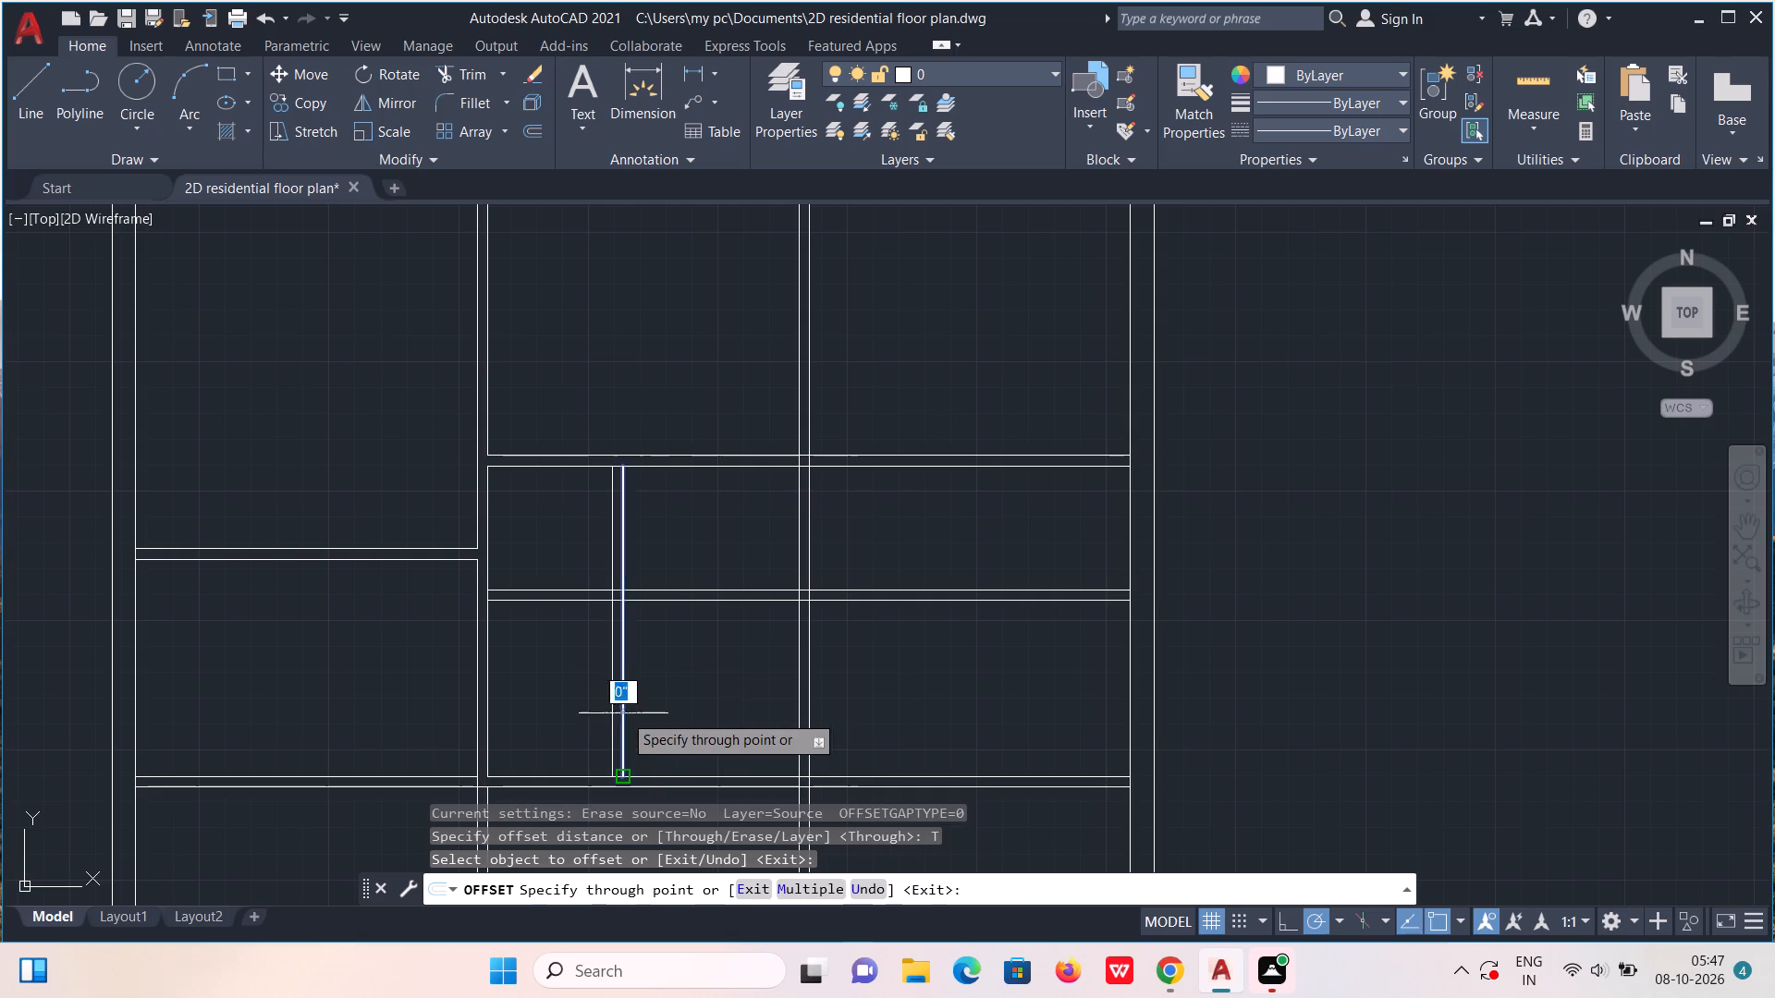
pyautogui.press('8')
pyautogui.press("'")
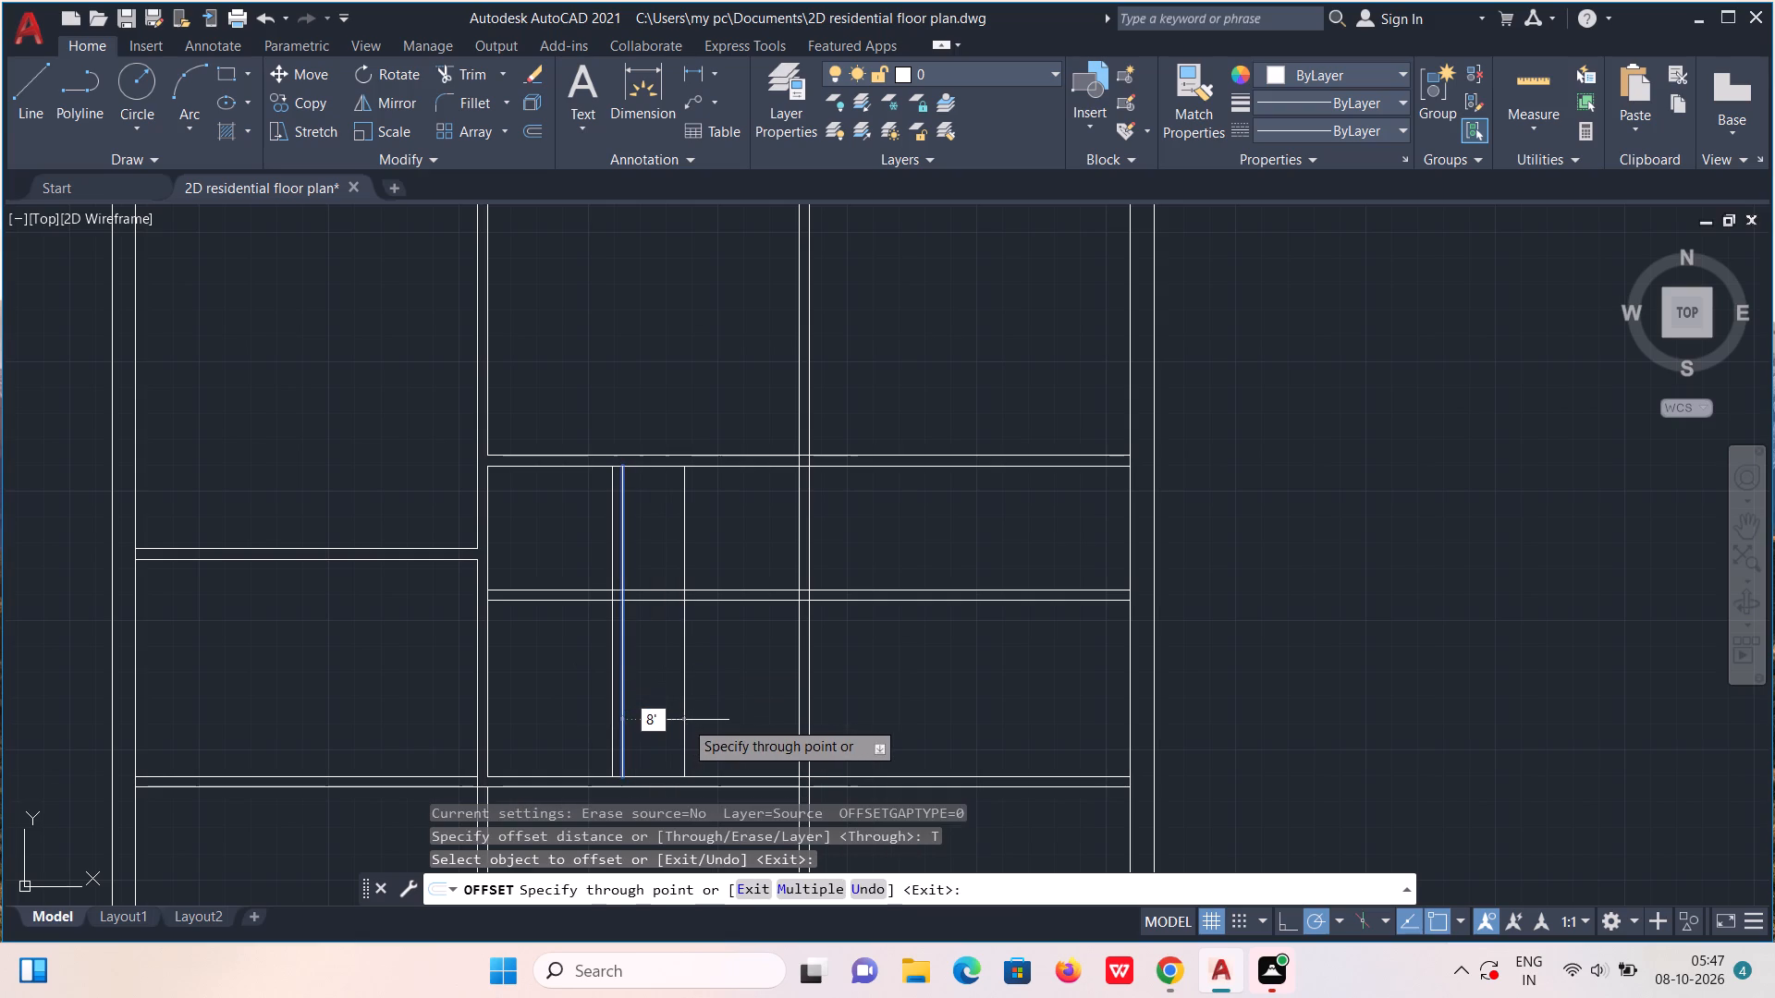
pyautogui.press('6')
pyautogui.hotkey('shift', '"')
pyautogui.press('Return')
pyautogui.click(887, 716)
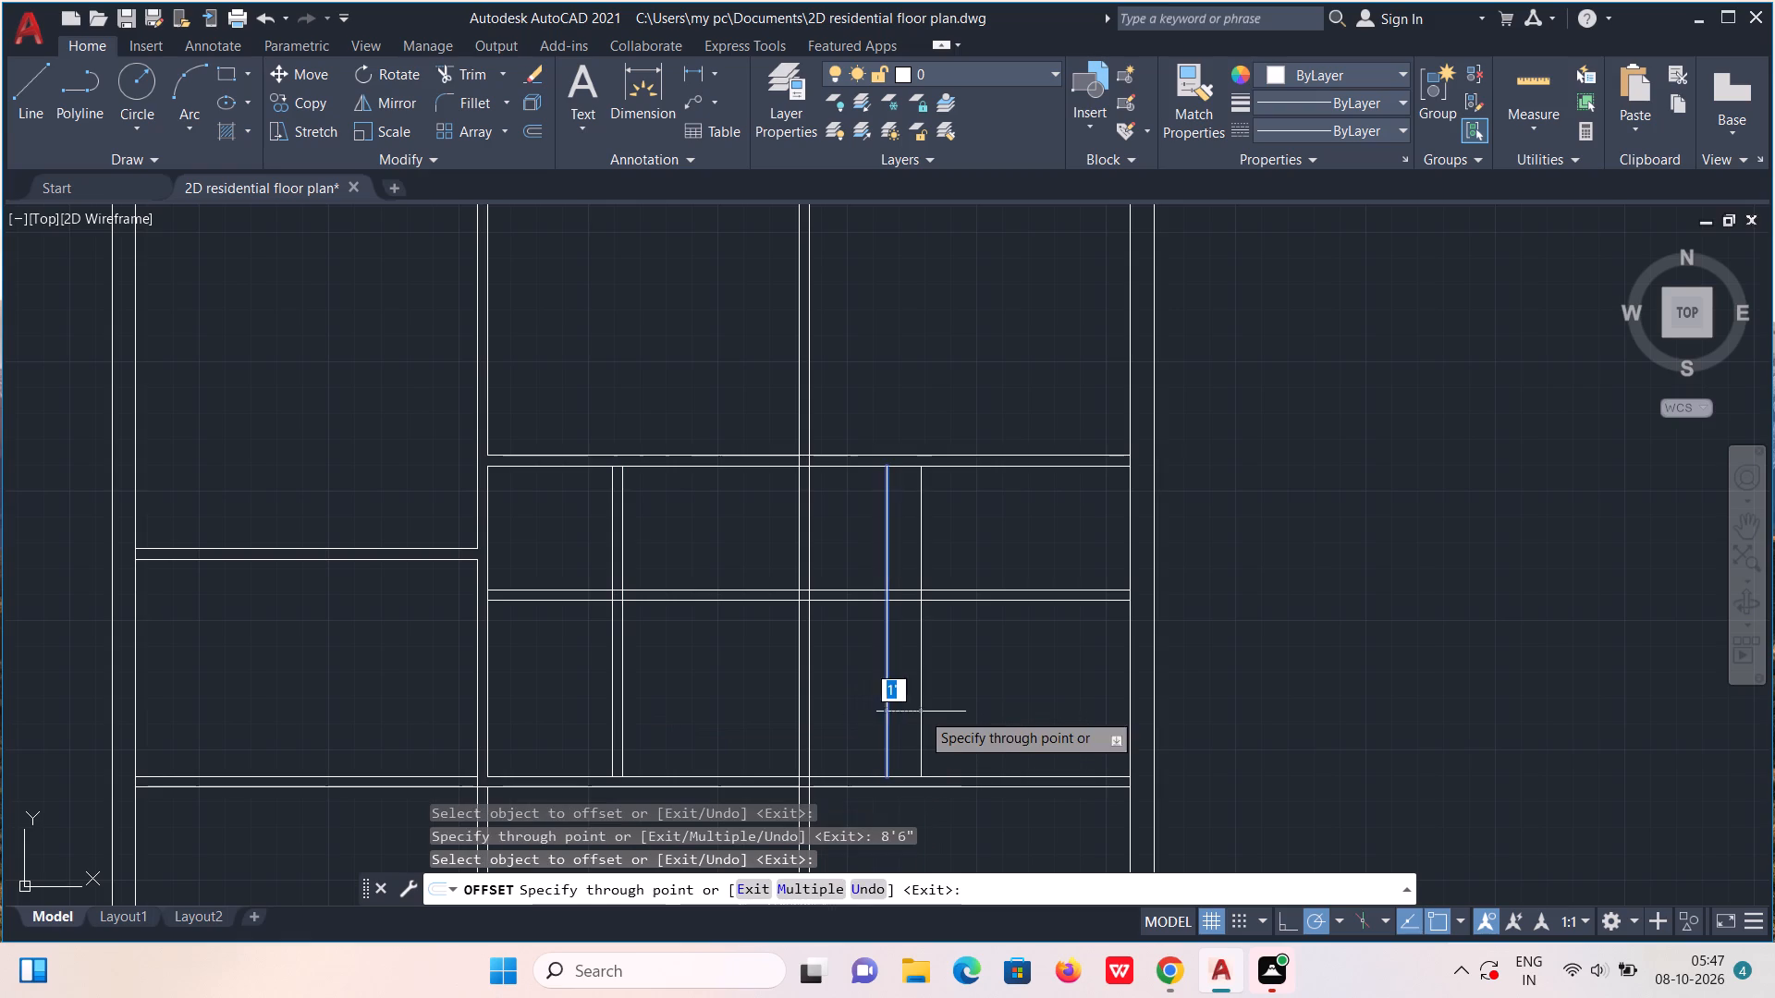
pyautogui.press('4')
pyautogui.hotkey('shift', '"')
pyautogui.press('Return')
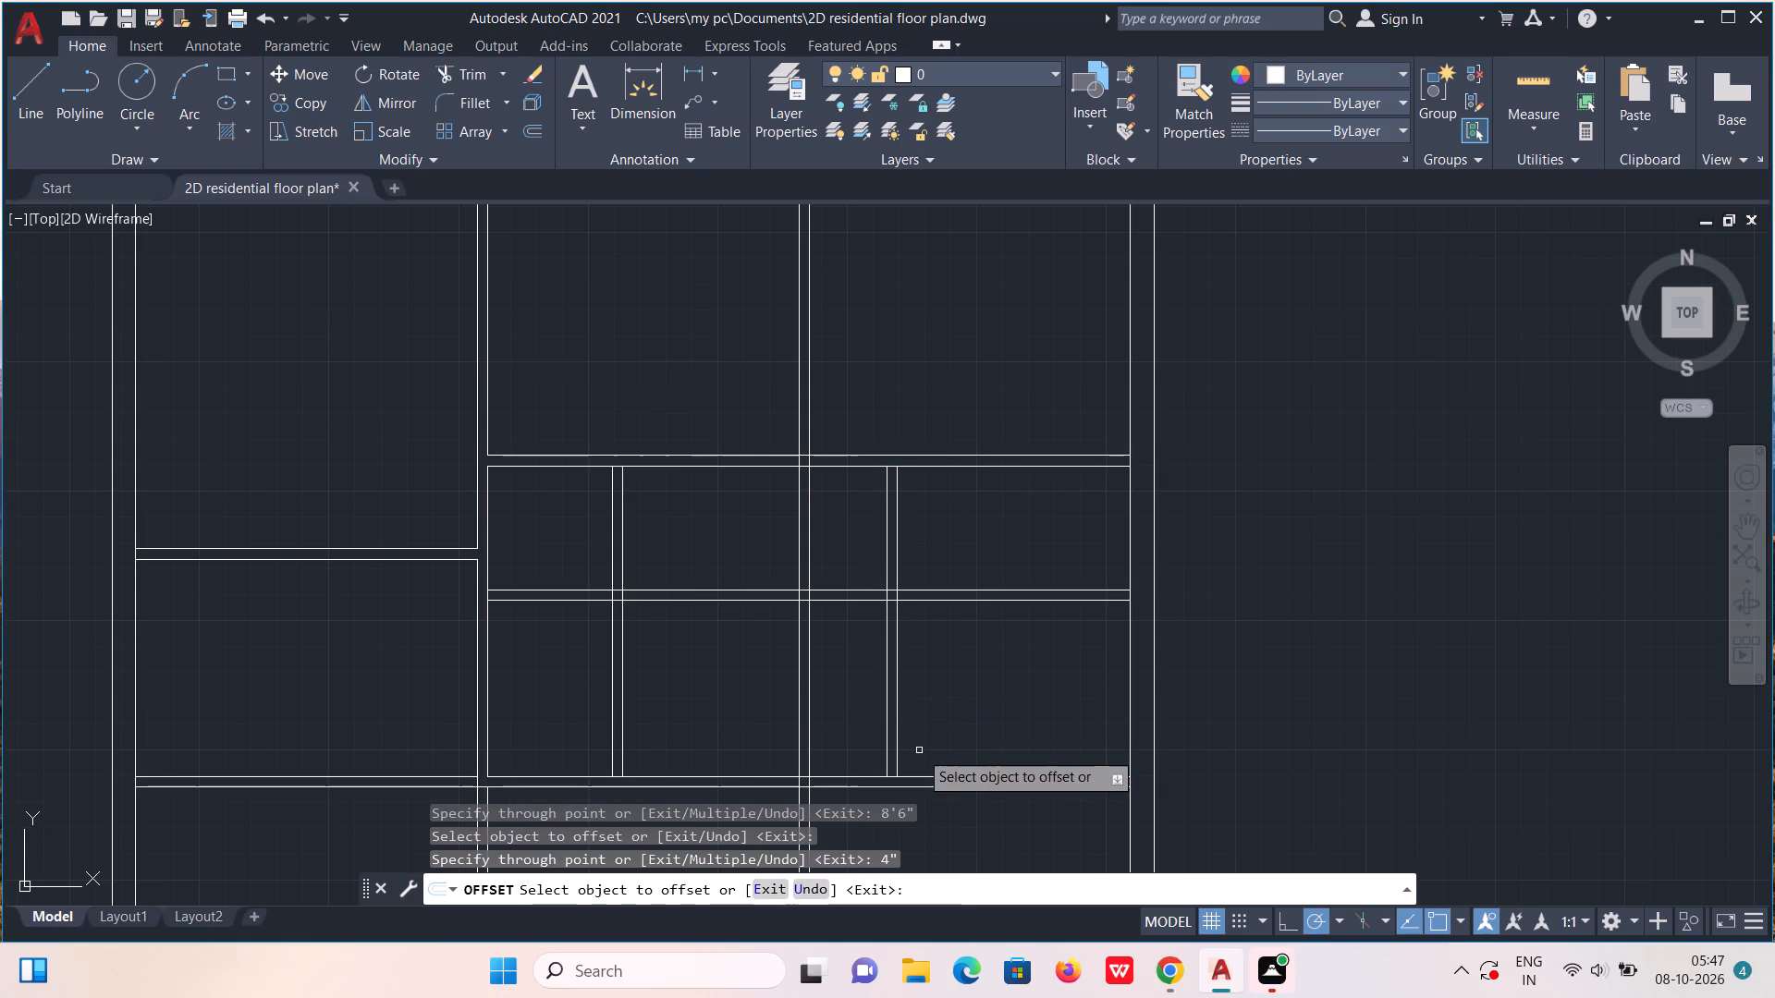
# Trim away the horizontal wall stretch left of the 4' partition and all vertical wall lines crossing the corridor above that wall.
pyautogui.click(467, 77)
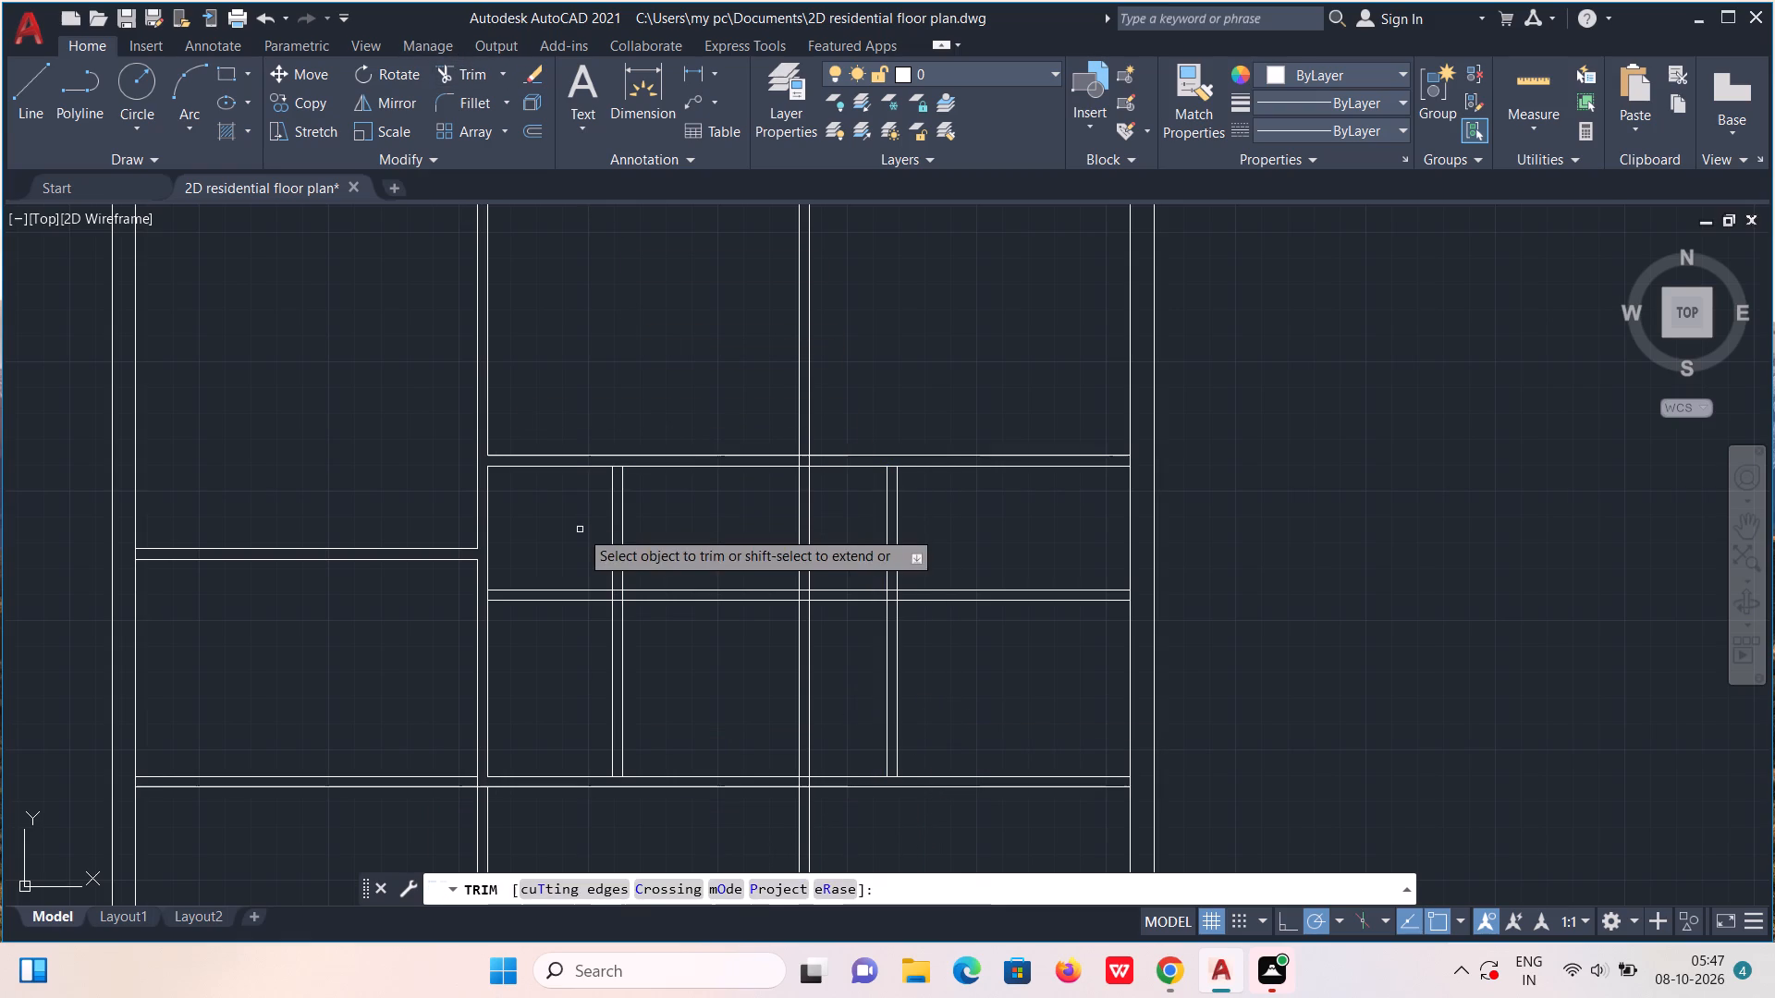
pyautogui.moveTo(579, 531); pyautogui.dragTo(561, 651)
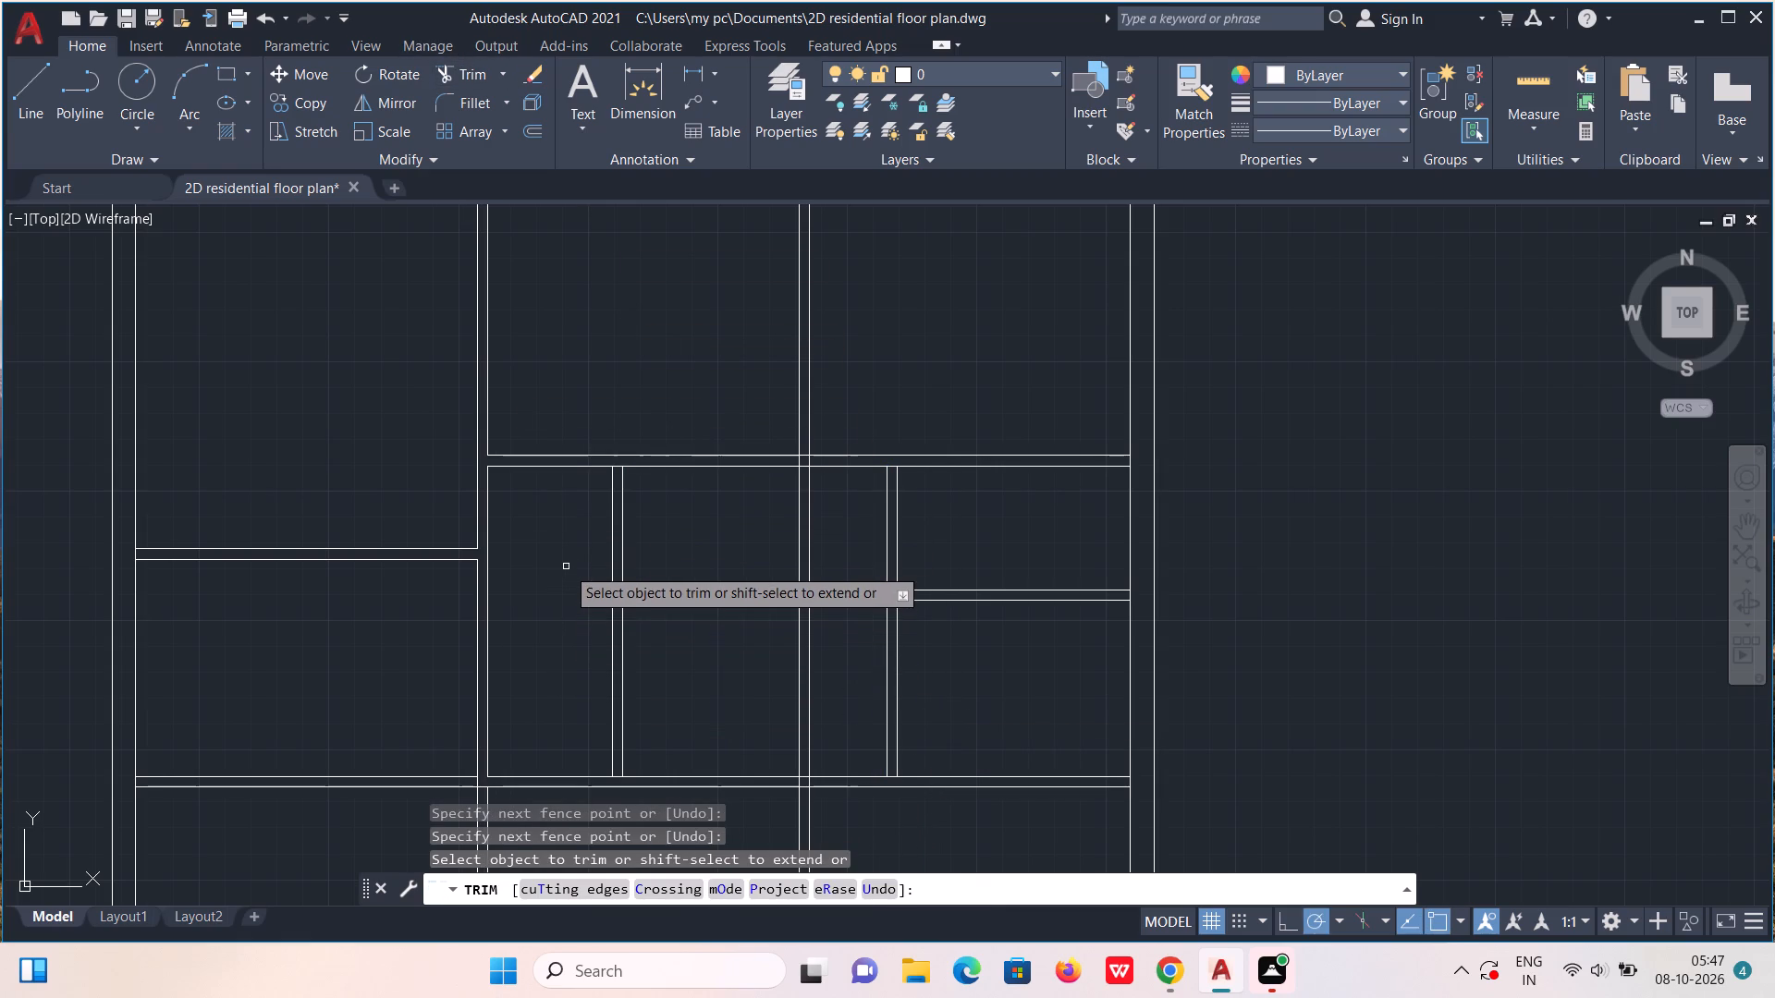
pyautogui.moveTo(566, 565); pyautogui.dragTo(936, 532)
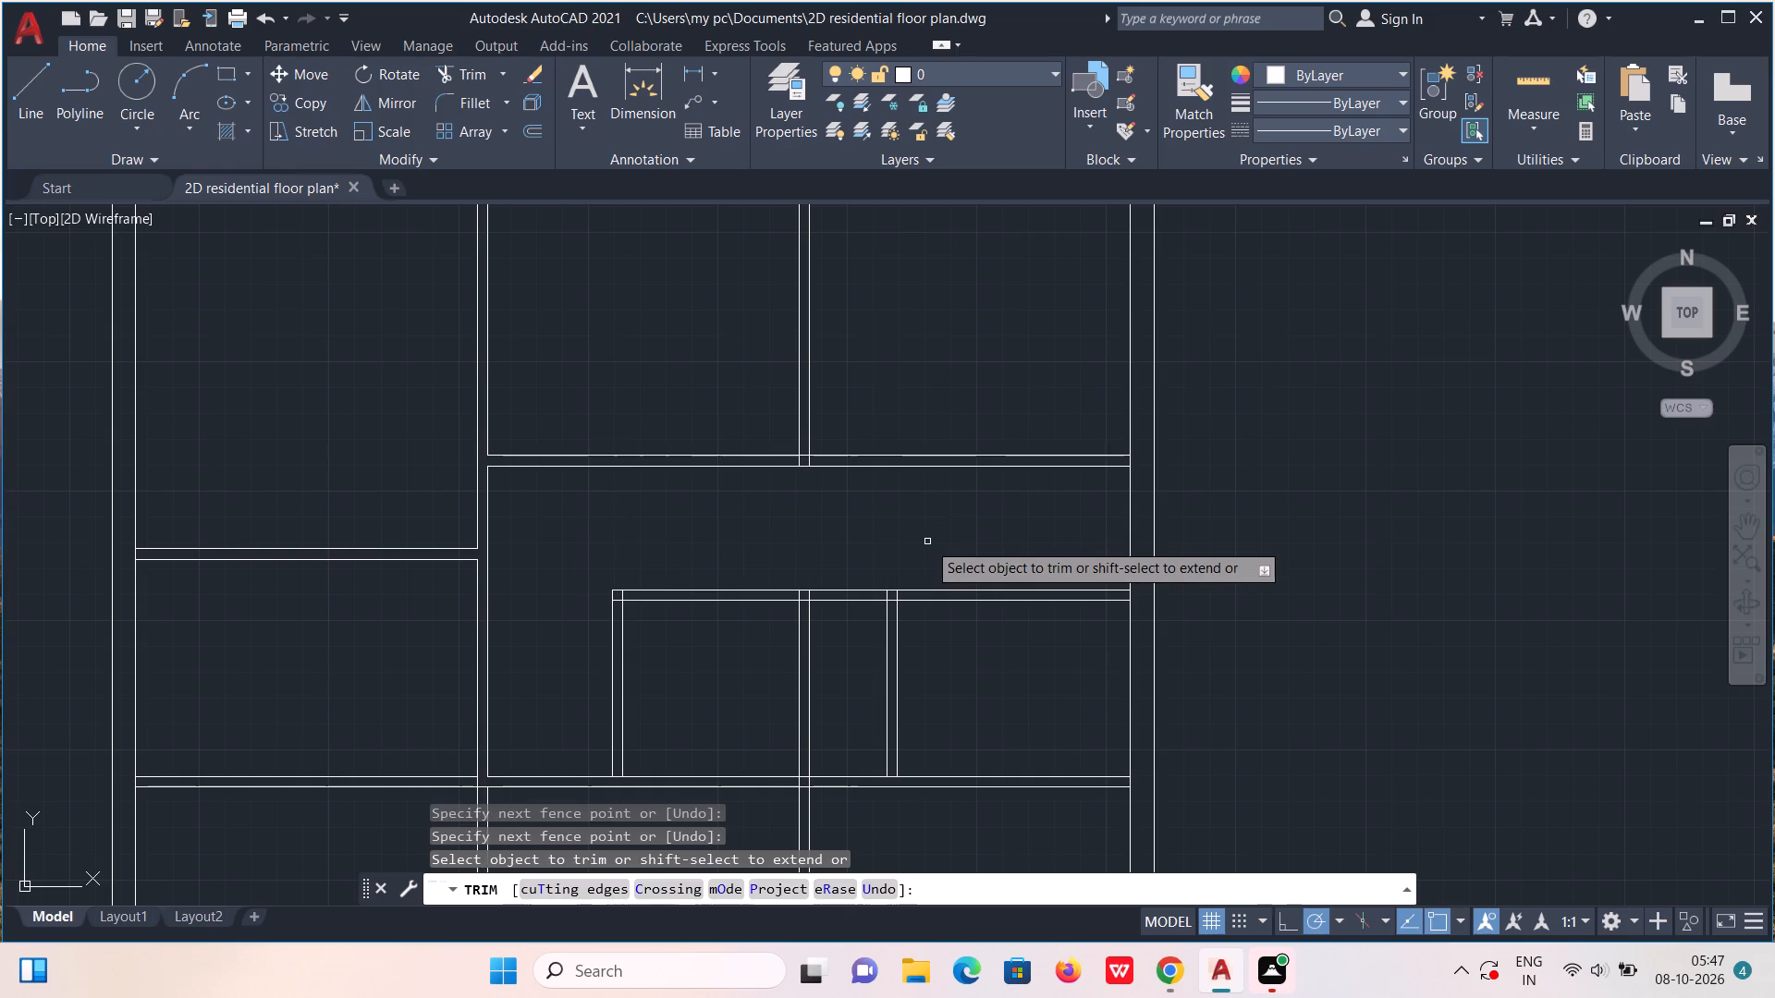
# Trim the leftover lines where the corridor's lower wall meets the right-bay partition, the central vertical wall and the 4' partition's corner.
pyautogui.scroll(4, 914, 590)
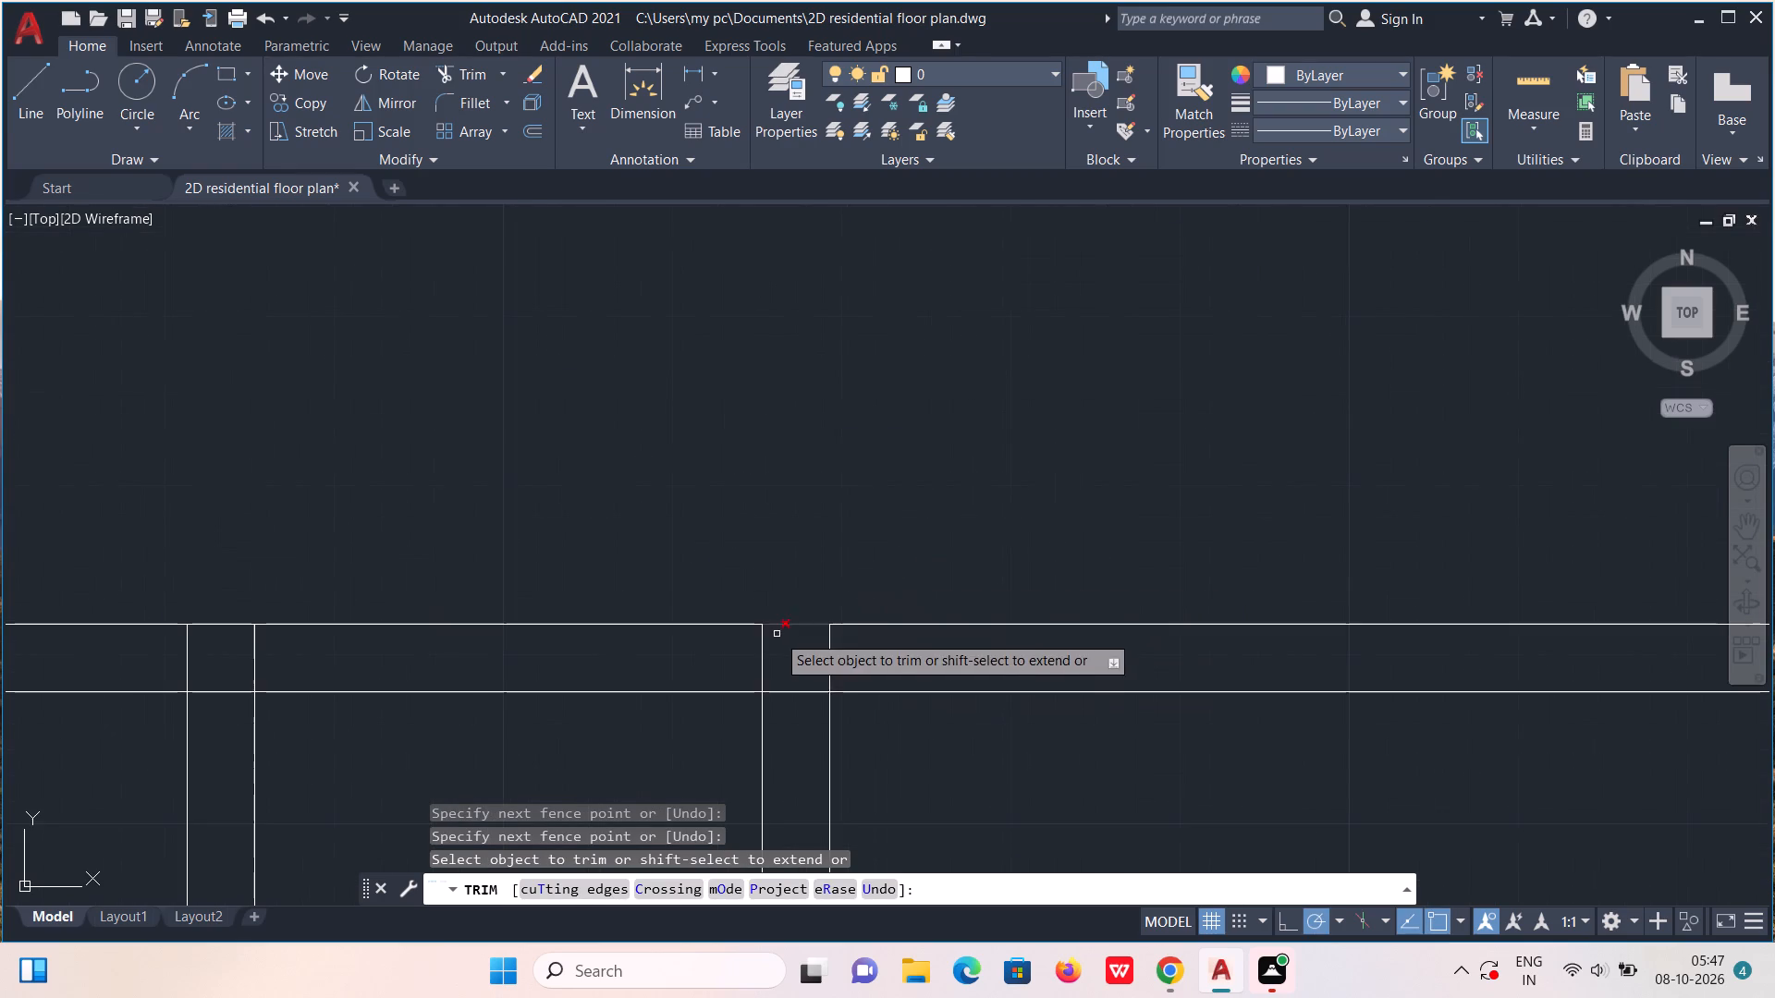
pyautogui.moveTo(739, 653); pyautogui.dragTo(853, 650)
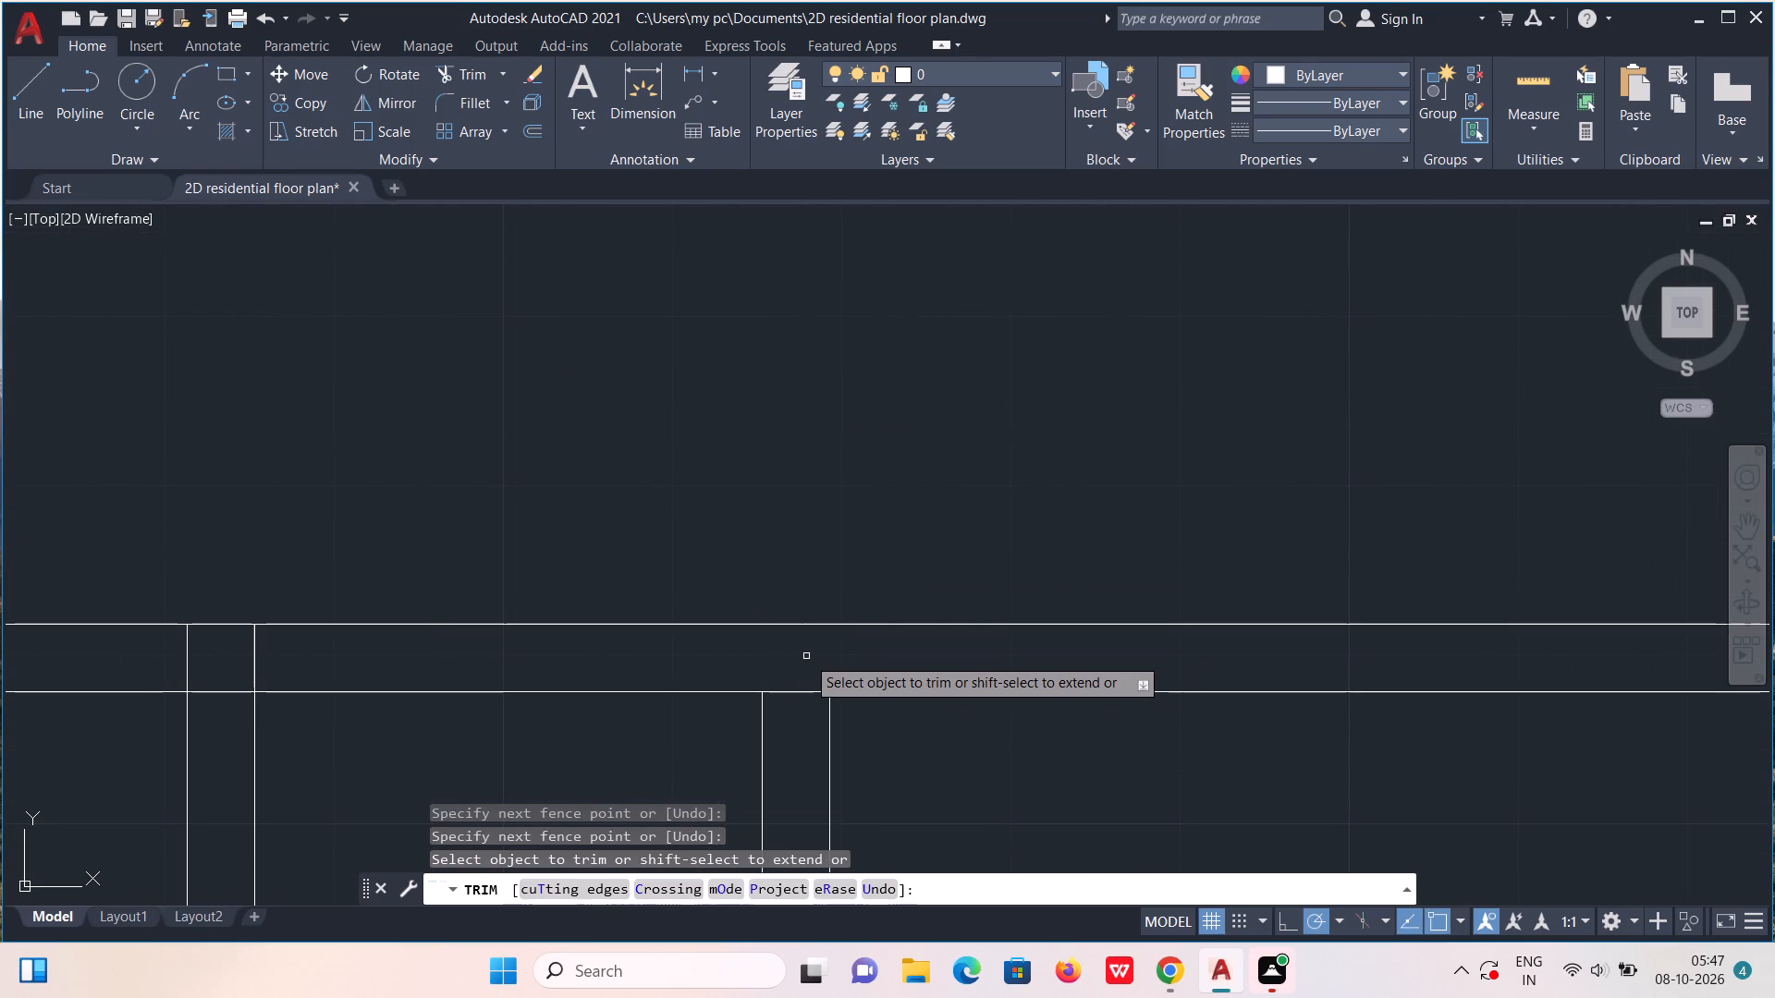
pyautogui.moveTo(806, 656); pyautogui.dragTo(803, 704)
pyautogui.scroll(-4, 803, 704)
pyautogui.scroll(5, 690, 712)
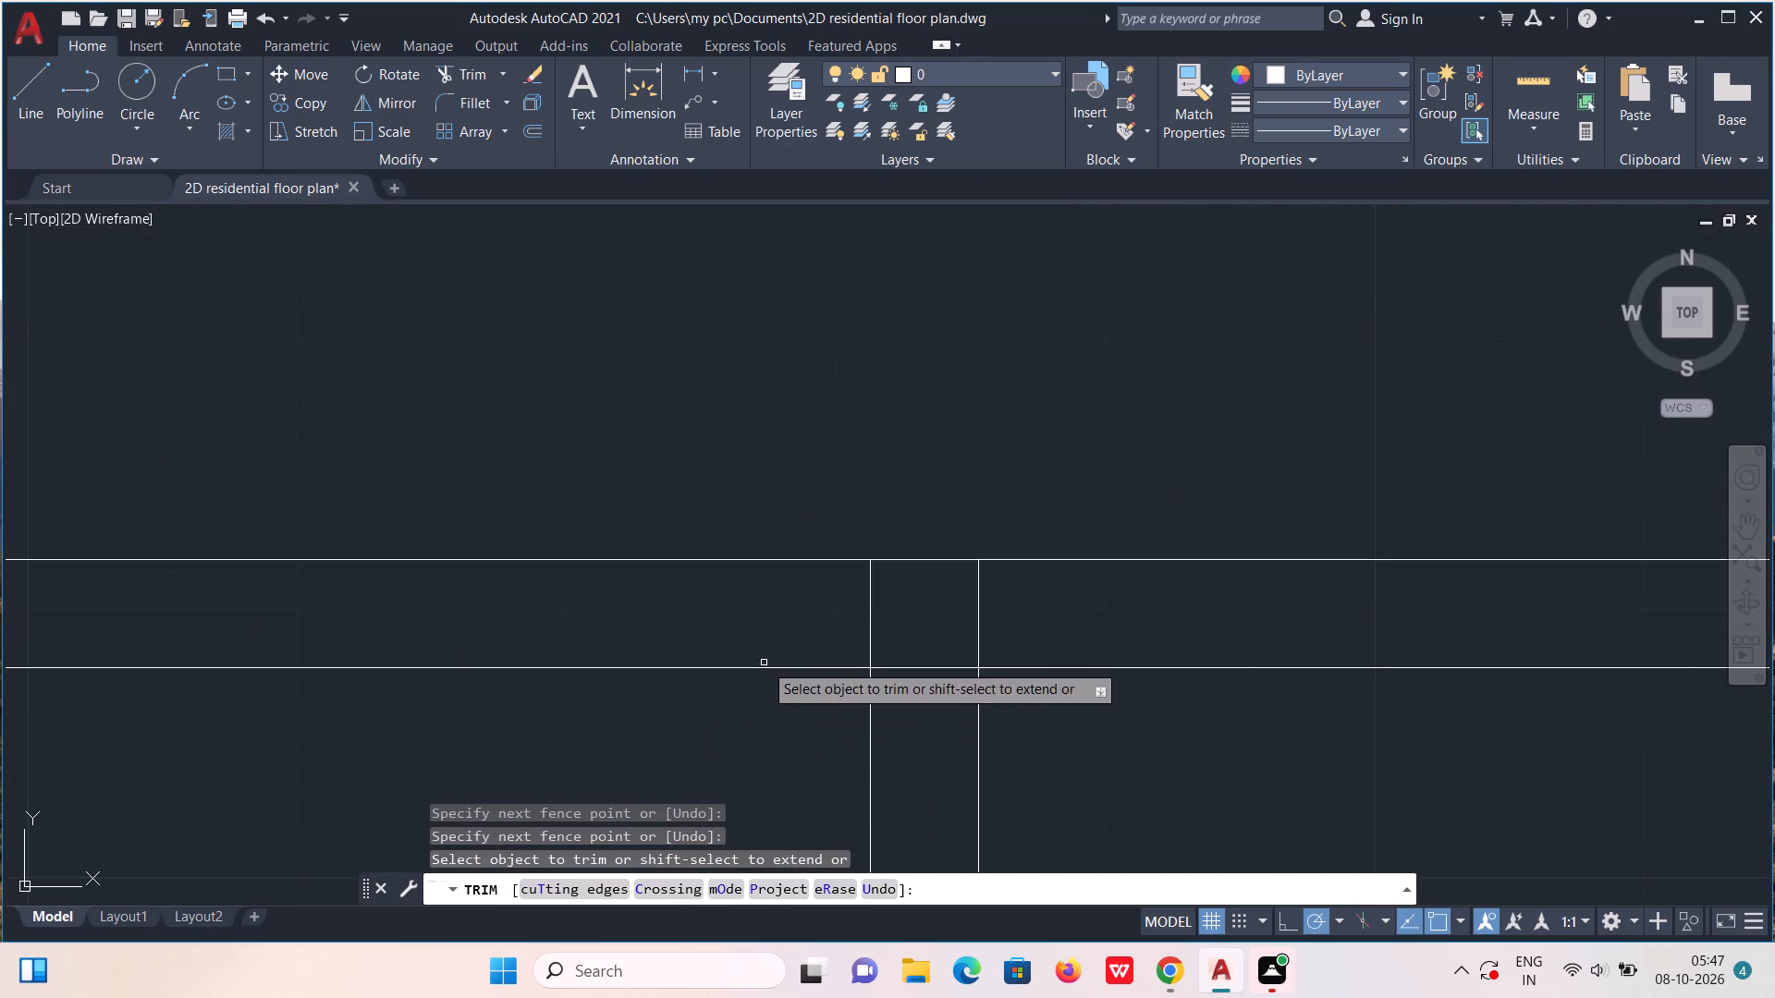
pyautogui.moveTo(804, 634); pyautogui.dragTo(1022, 627)
pyautogui.moveTo(943, 642); pyautogui.dragTo(941, 707)
pyautogui.scroll(-6, 937, 699)
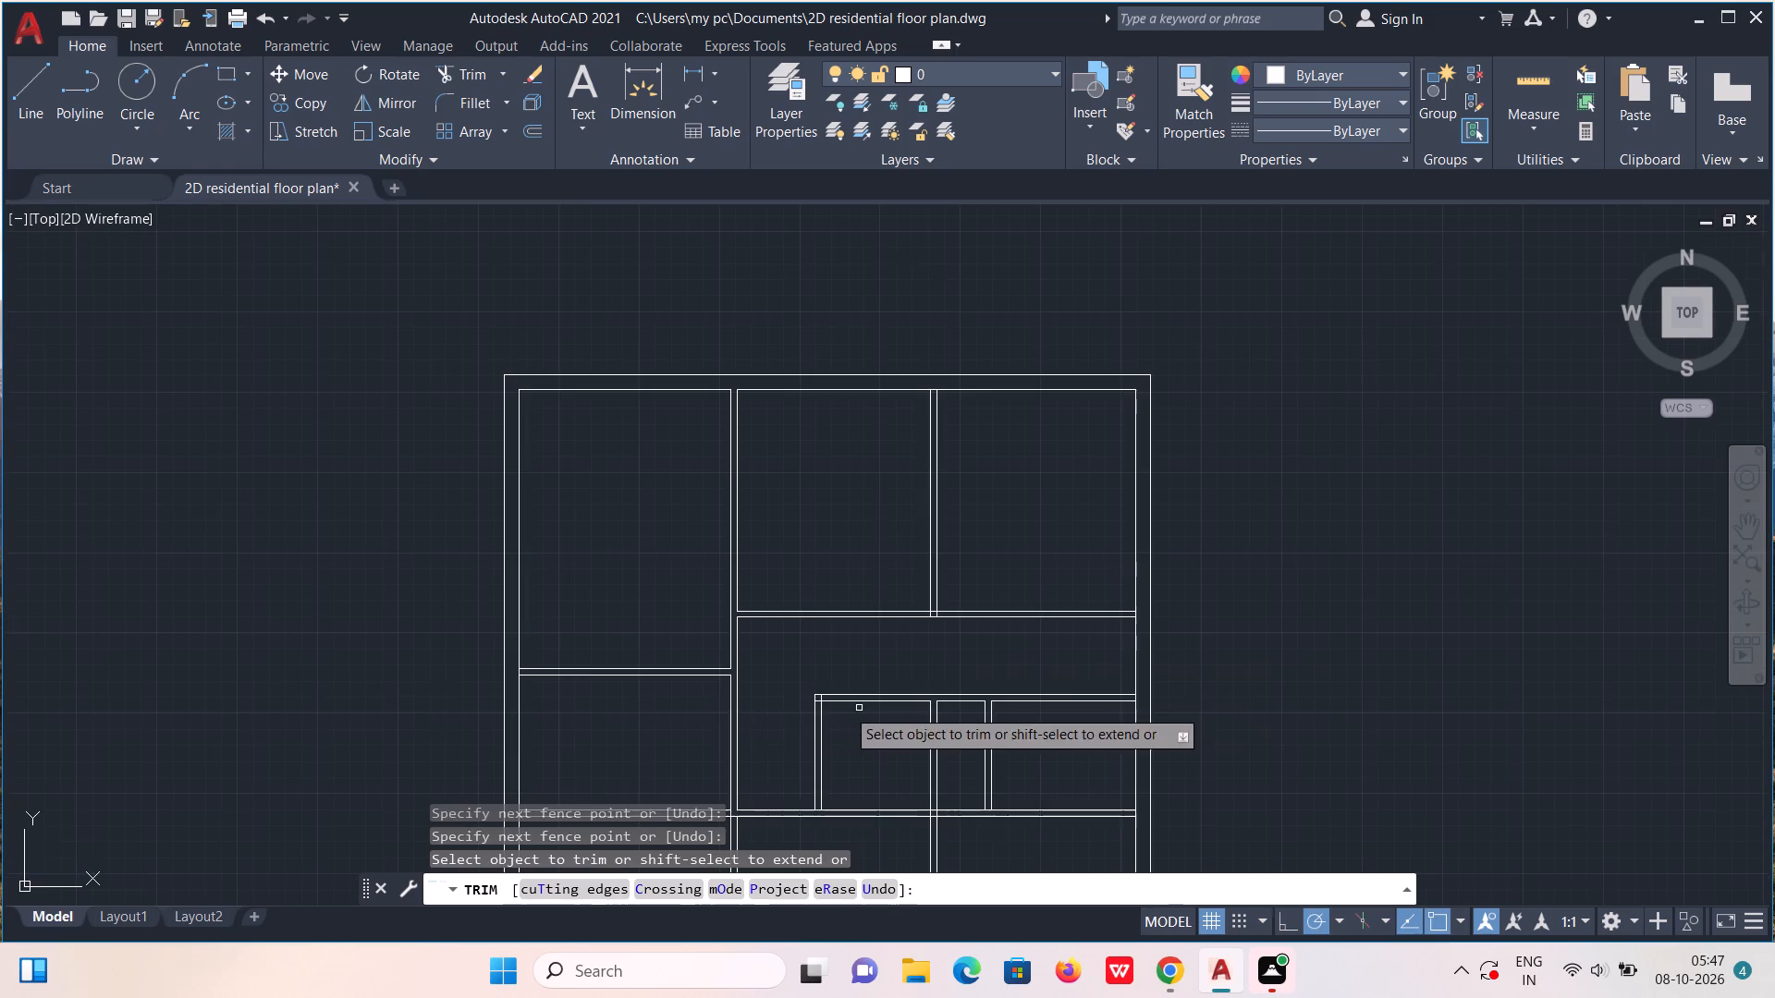
pyautogui.scroll(7, 822, 710)
pyautogui.moveTo(789, 422); pyautogui.dragTo(714, 598)
# Trim the lower horizontal wall's junctions with the 4' partition, the right-bay partition and the central vertical wall.
pyautogui.scroll(-6, 712, 601)
pyautogui.moveTo(782, 700); pyautogui.dragTo(773, 426, button='middle')
pyautogui.scroll(2, 706, 592)
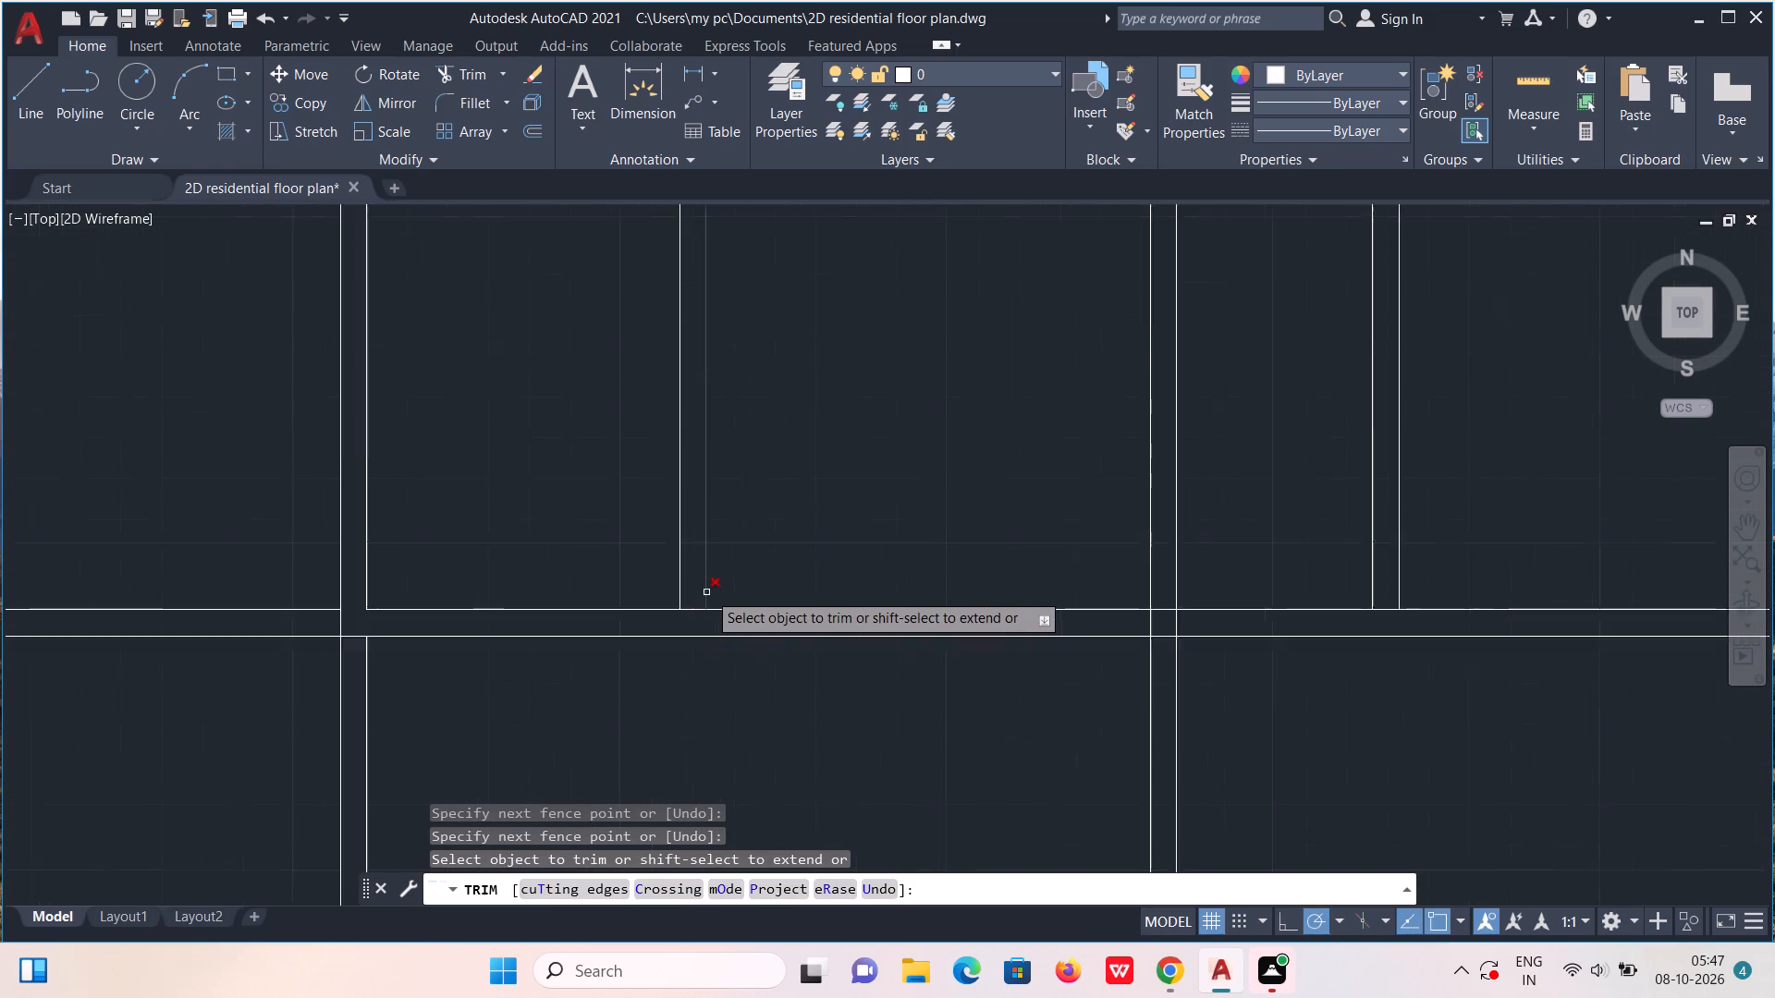
pyautogui.scroll(2, 707, 591)
pyautogui.moveTo(667, 611); pyautogui.dragTo(666, 698)
pyautogui.scroll(-6, 657, 687)
pyautogui.scroll(6, 830, 698)
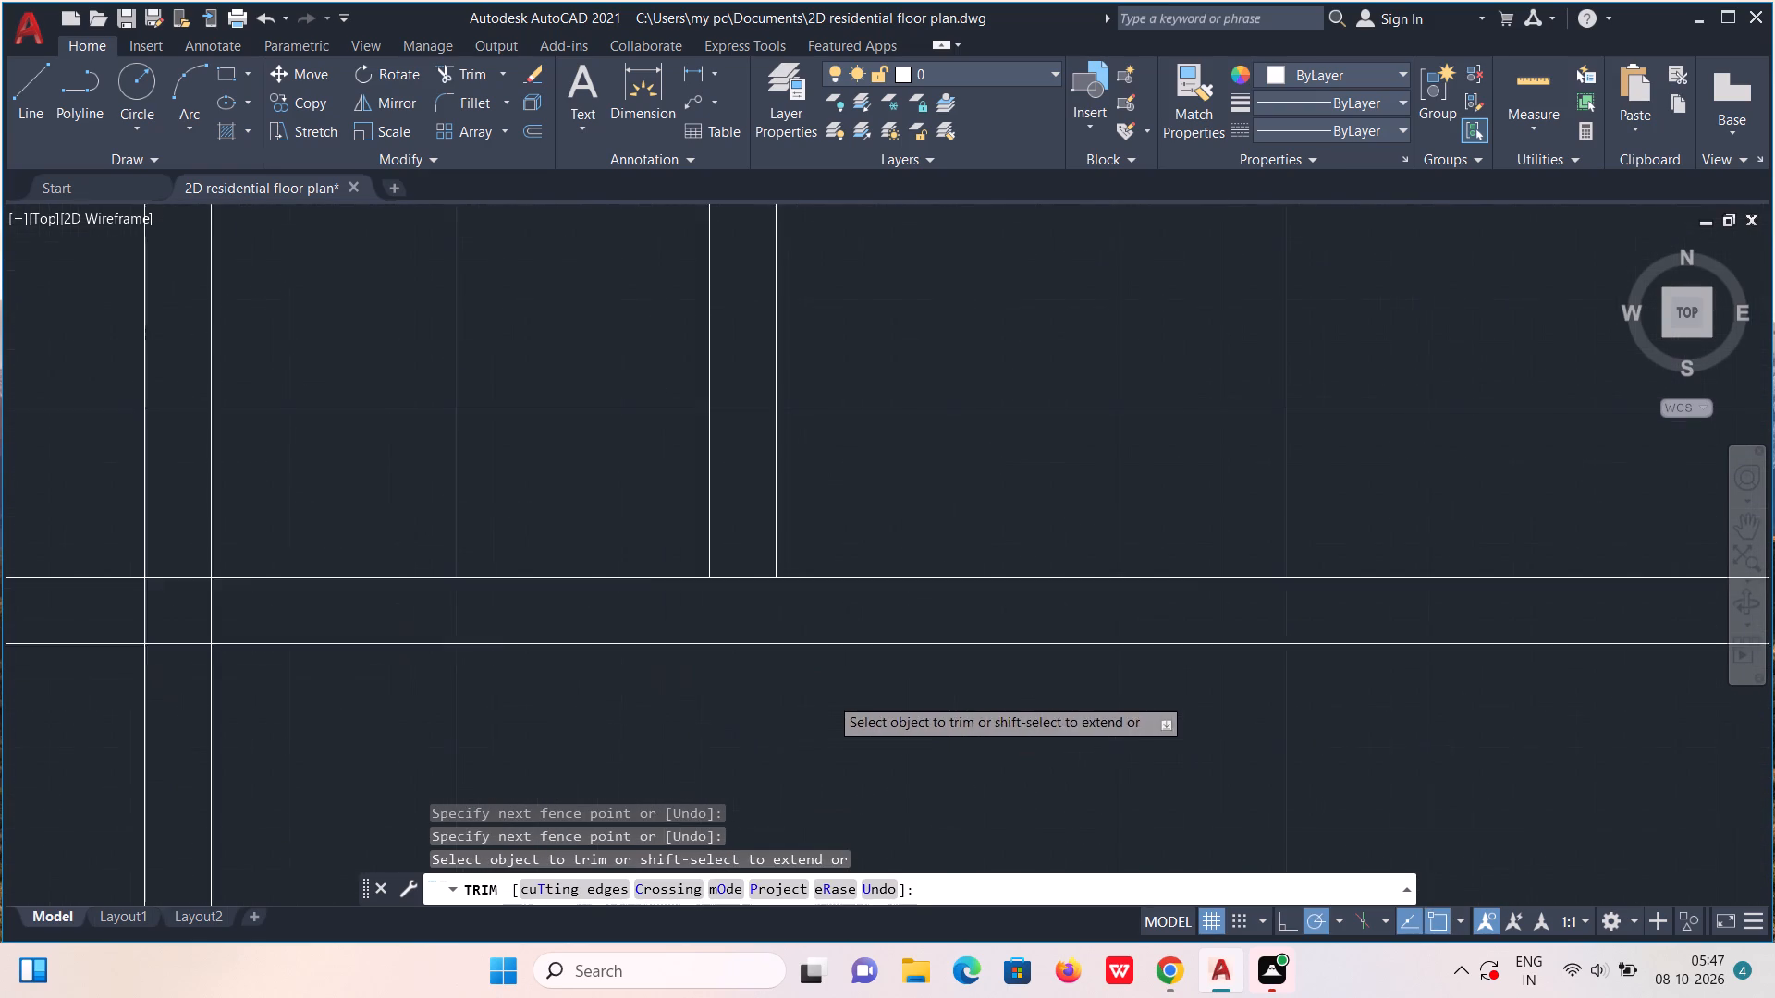
pyautogui.scroll(1, 828, 695)
pyautogui.moveTo(597, 336); pyautogui.dragTo(605, 481)
pyautogui.scroll(-6, 606, 474)
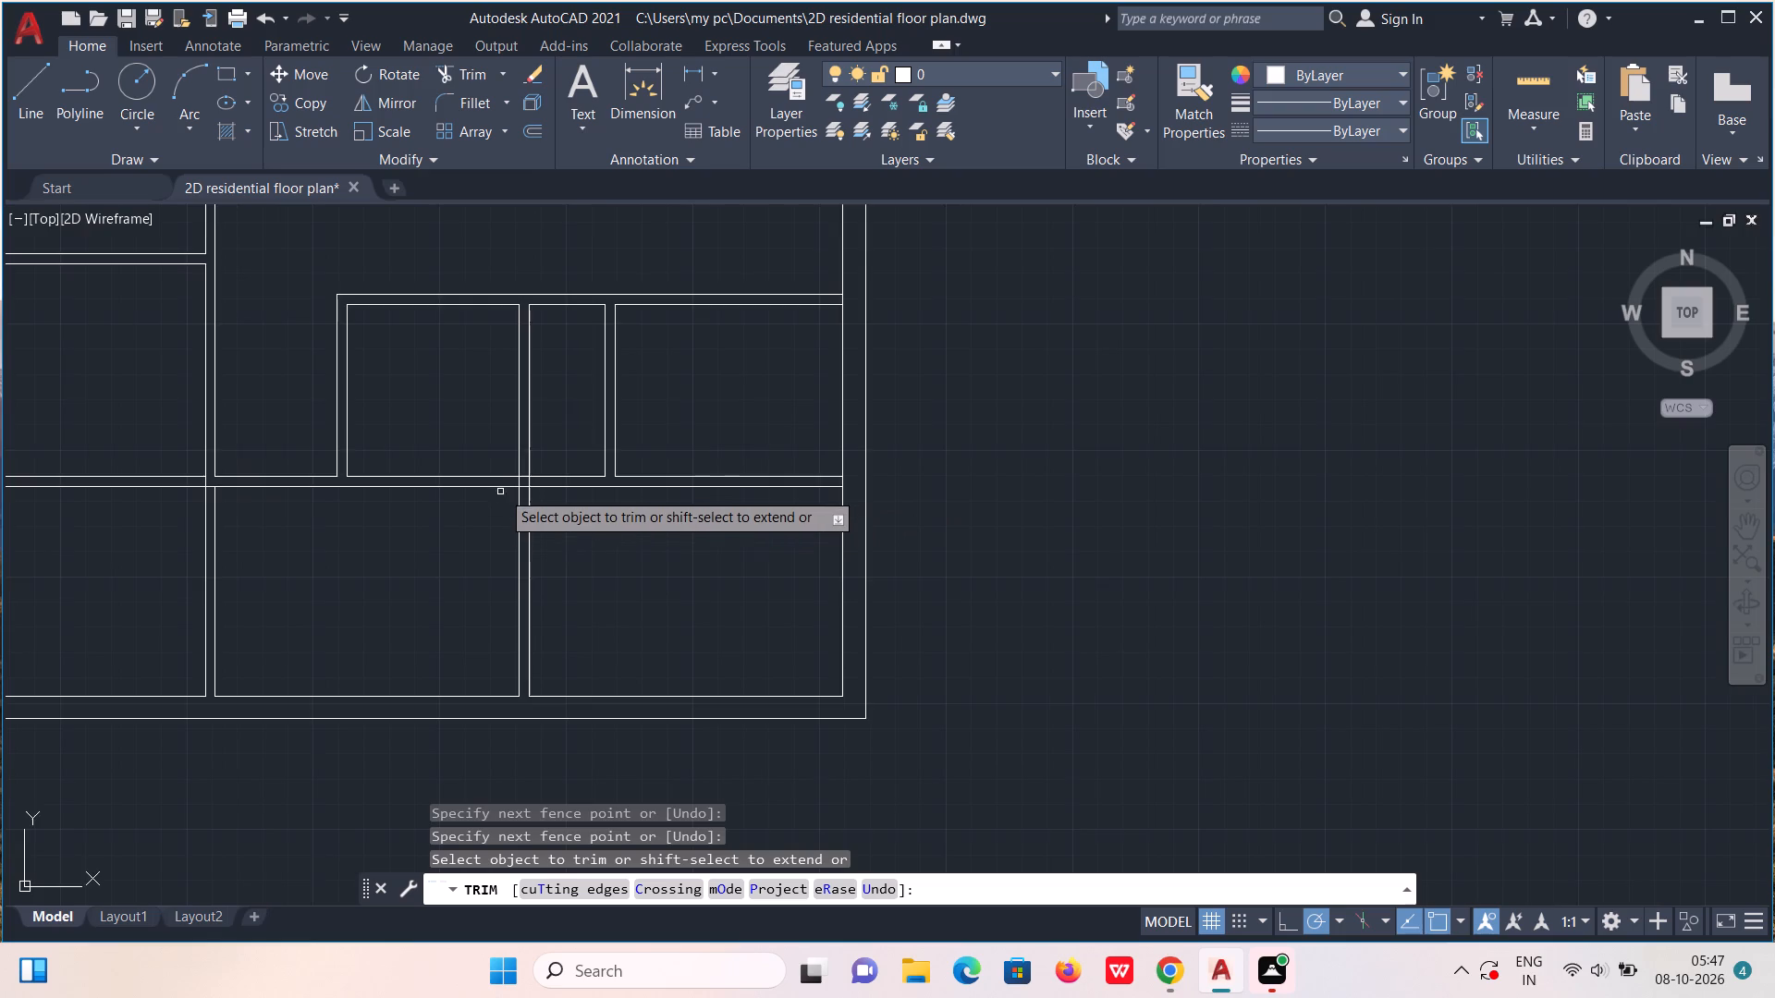
pyautogui.scroll(7, 505, 485)
pyautogui.moveTo(620, 439); pyautogui.dragTo(1205, 421)
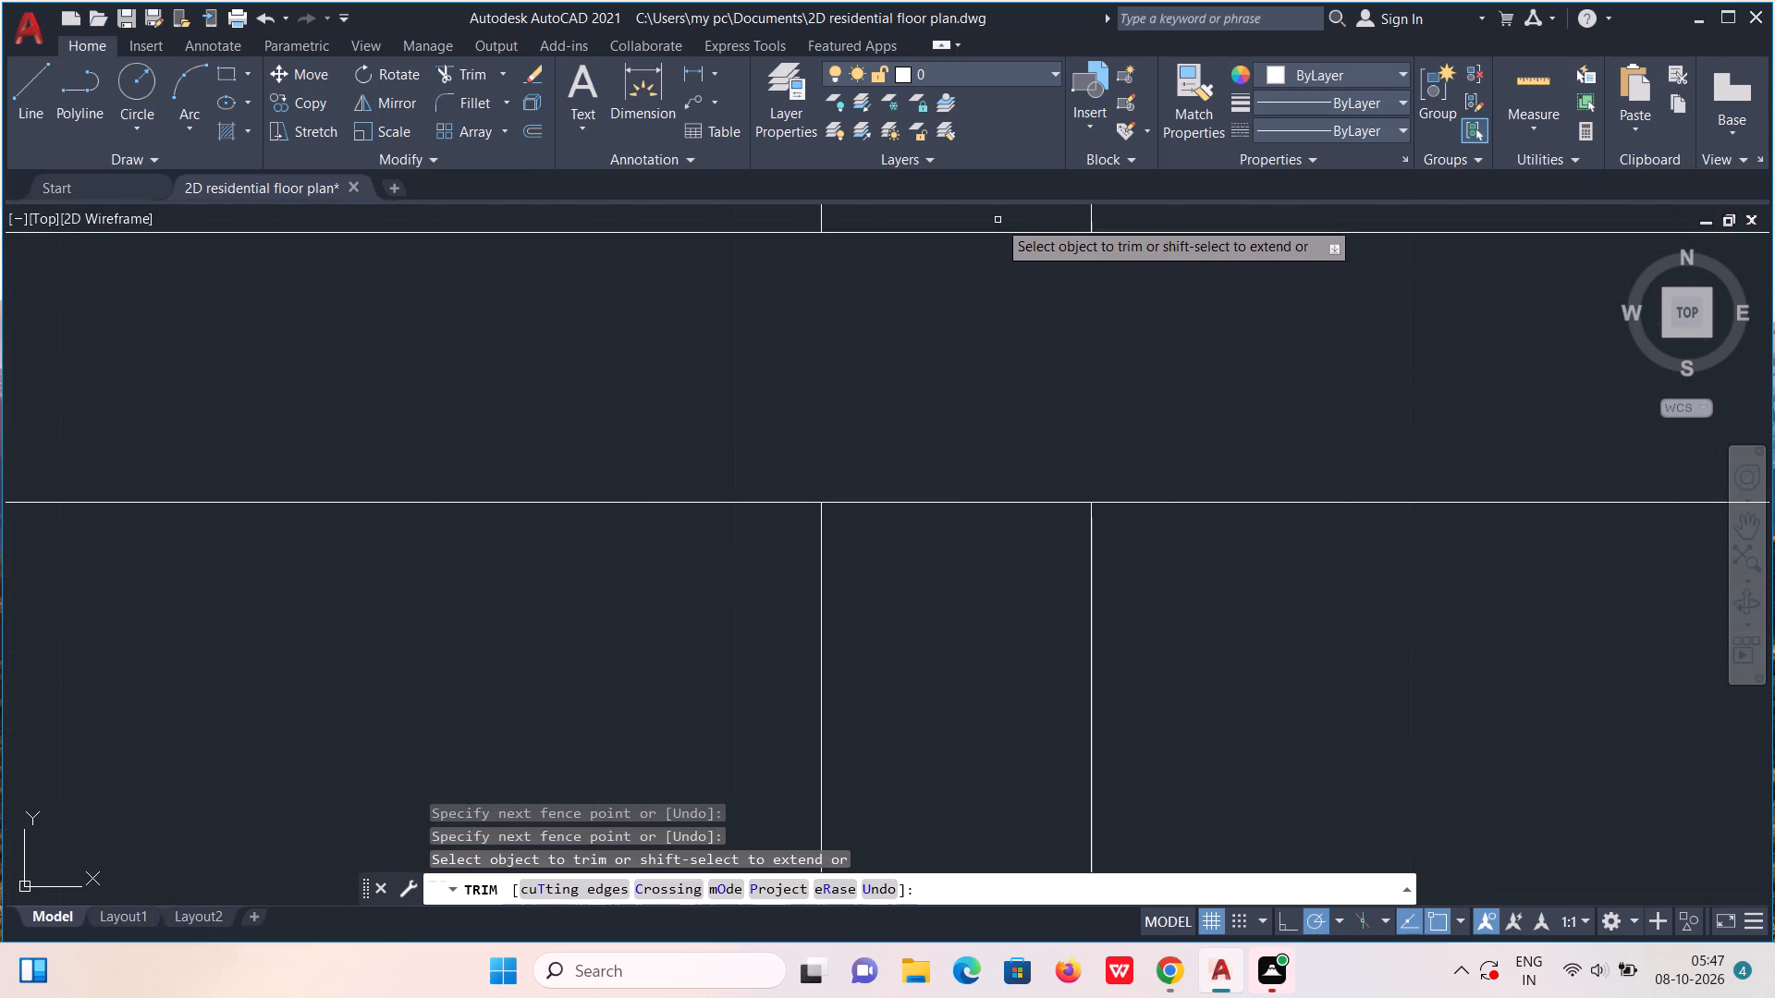
pyautogui.moveTo(998, 219); pyautogui.dragTo(946, 615)
pyautogui.scroll(-7, 941, 612)
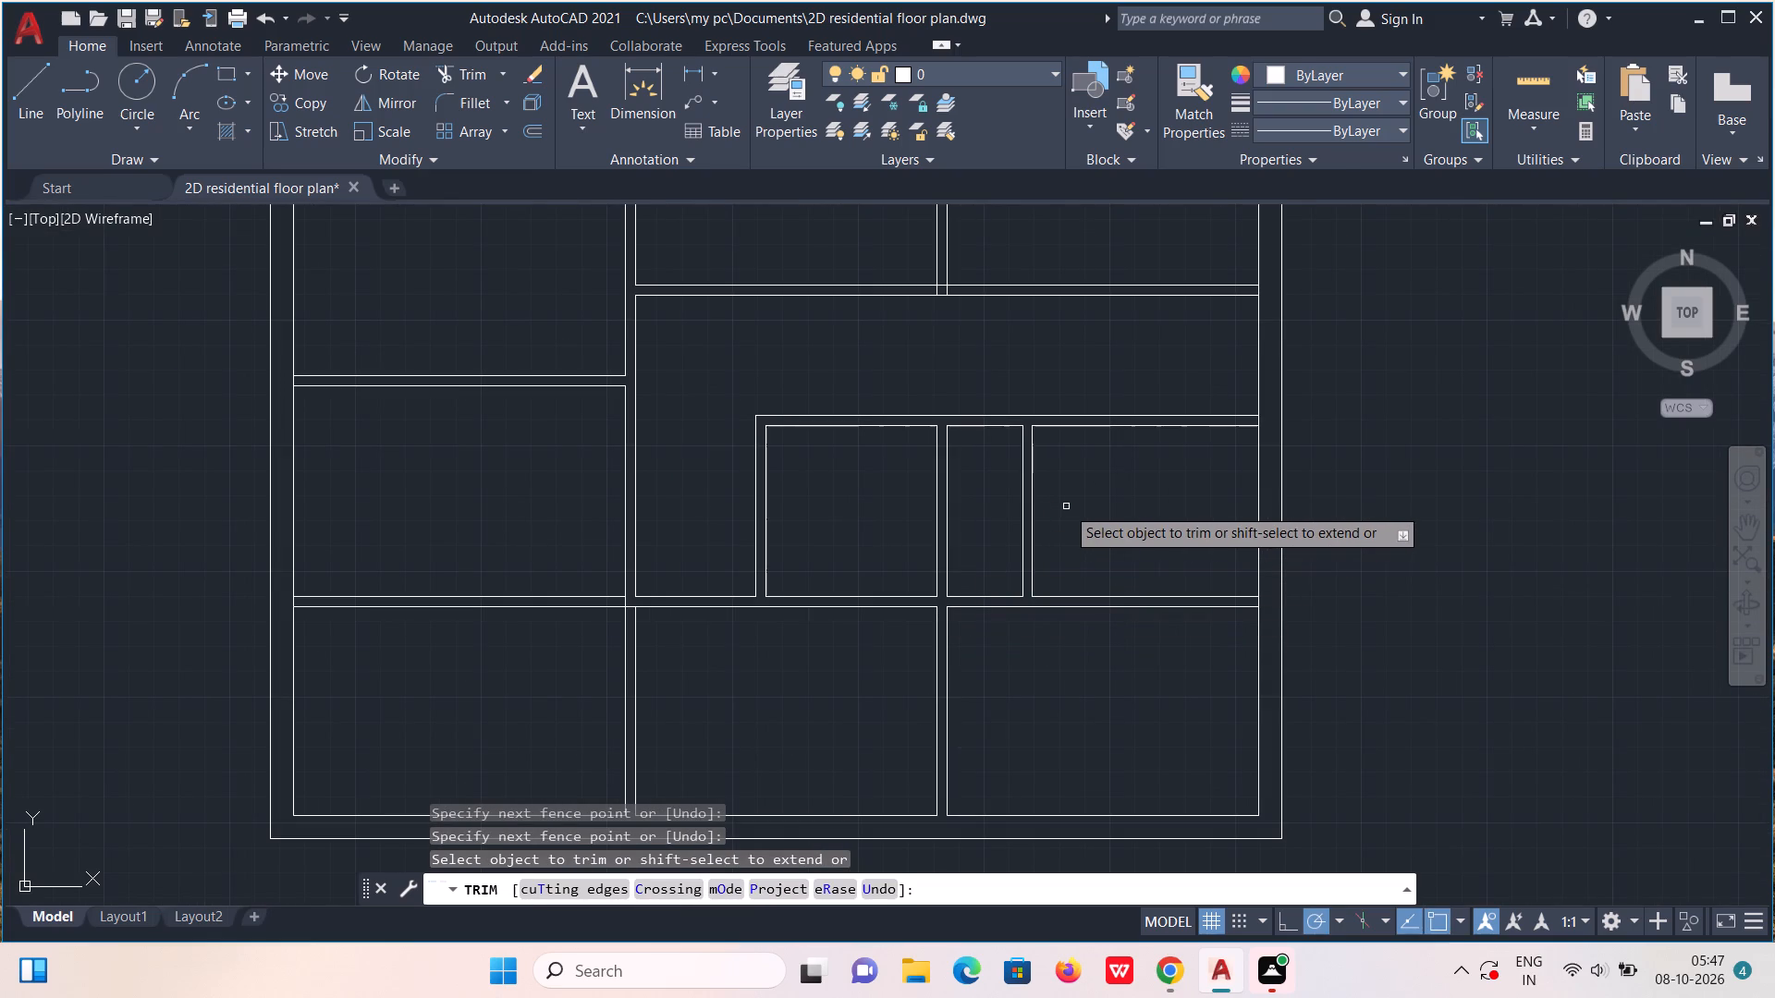
# Trim the right exterior wall's inner face across the ends of the upper, middle and lower horizontal walls.
pyautogui.scroll(3, 1267, 502)
pyautogui.scroll(1, 1242, 428)
pyautogui.scroll(-2, 1242, 495)
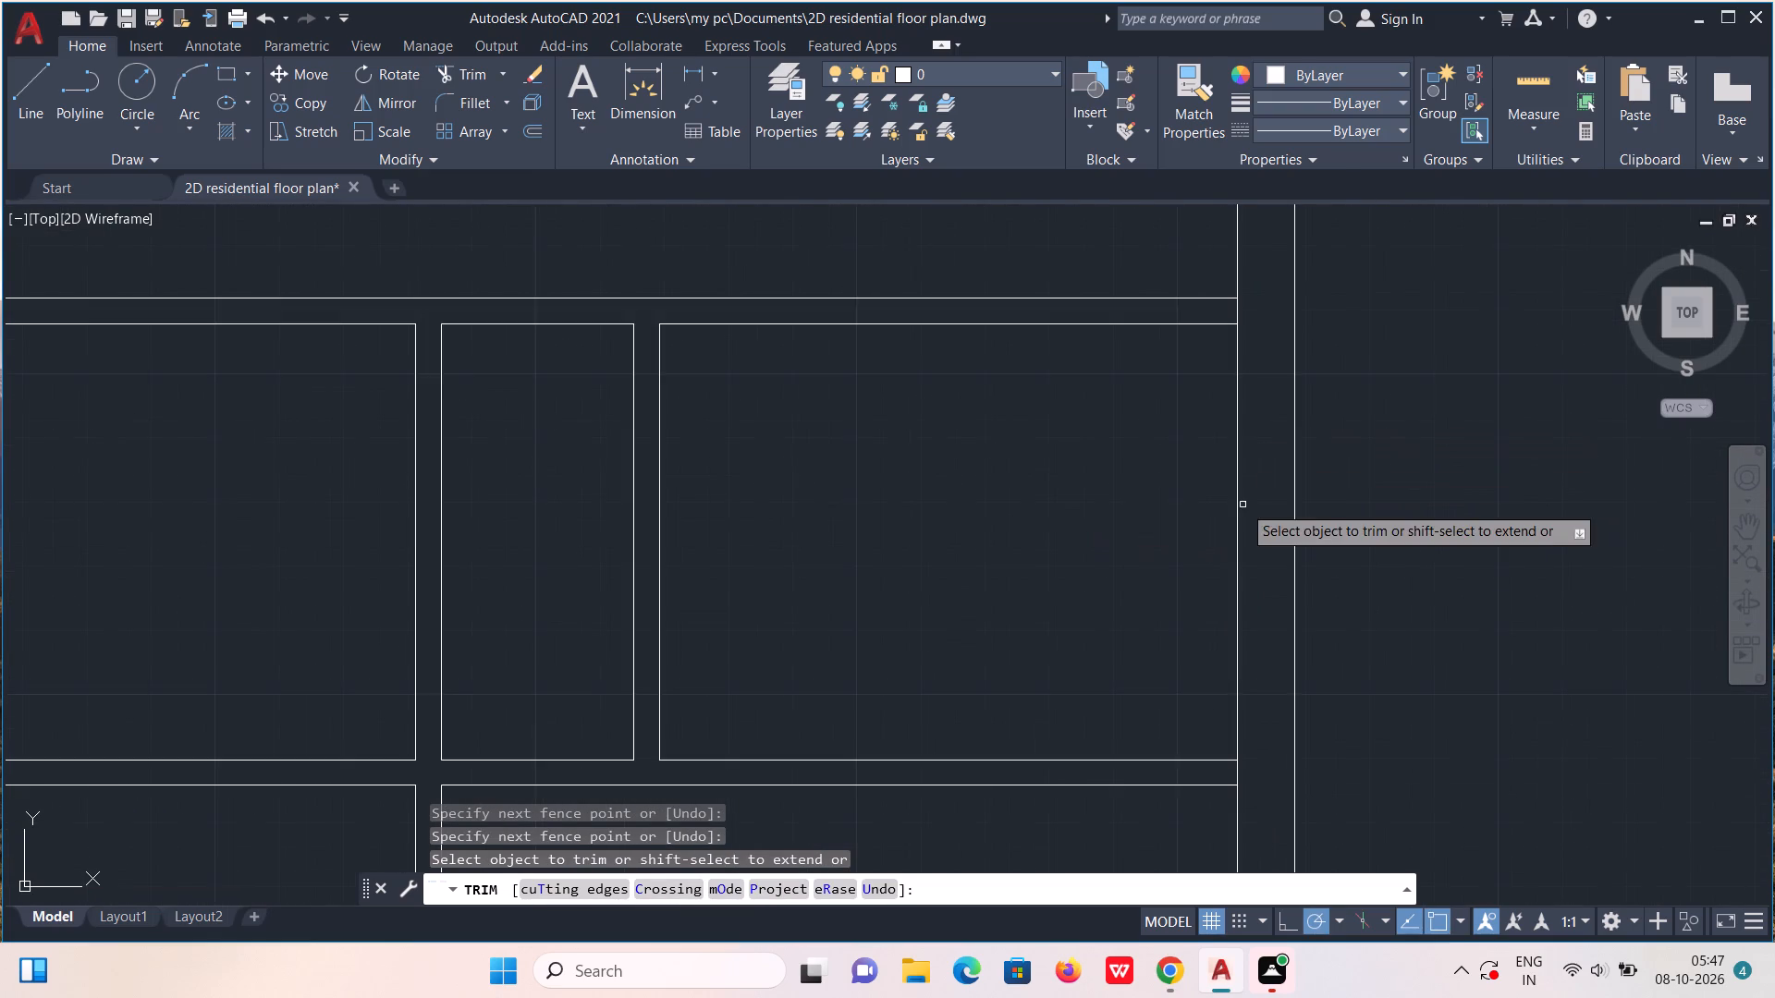
pyautogui.scroll(-2, 1238, 508)
pyautogui.moveTo(1187, 475); pyautogui.dragTo(1118, 571, button='middle')
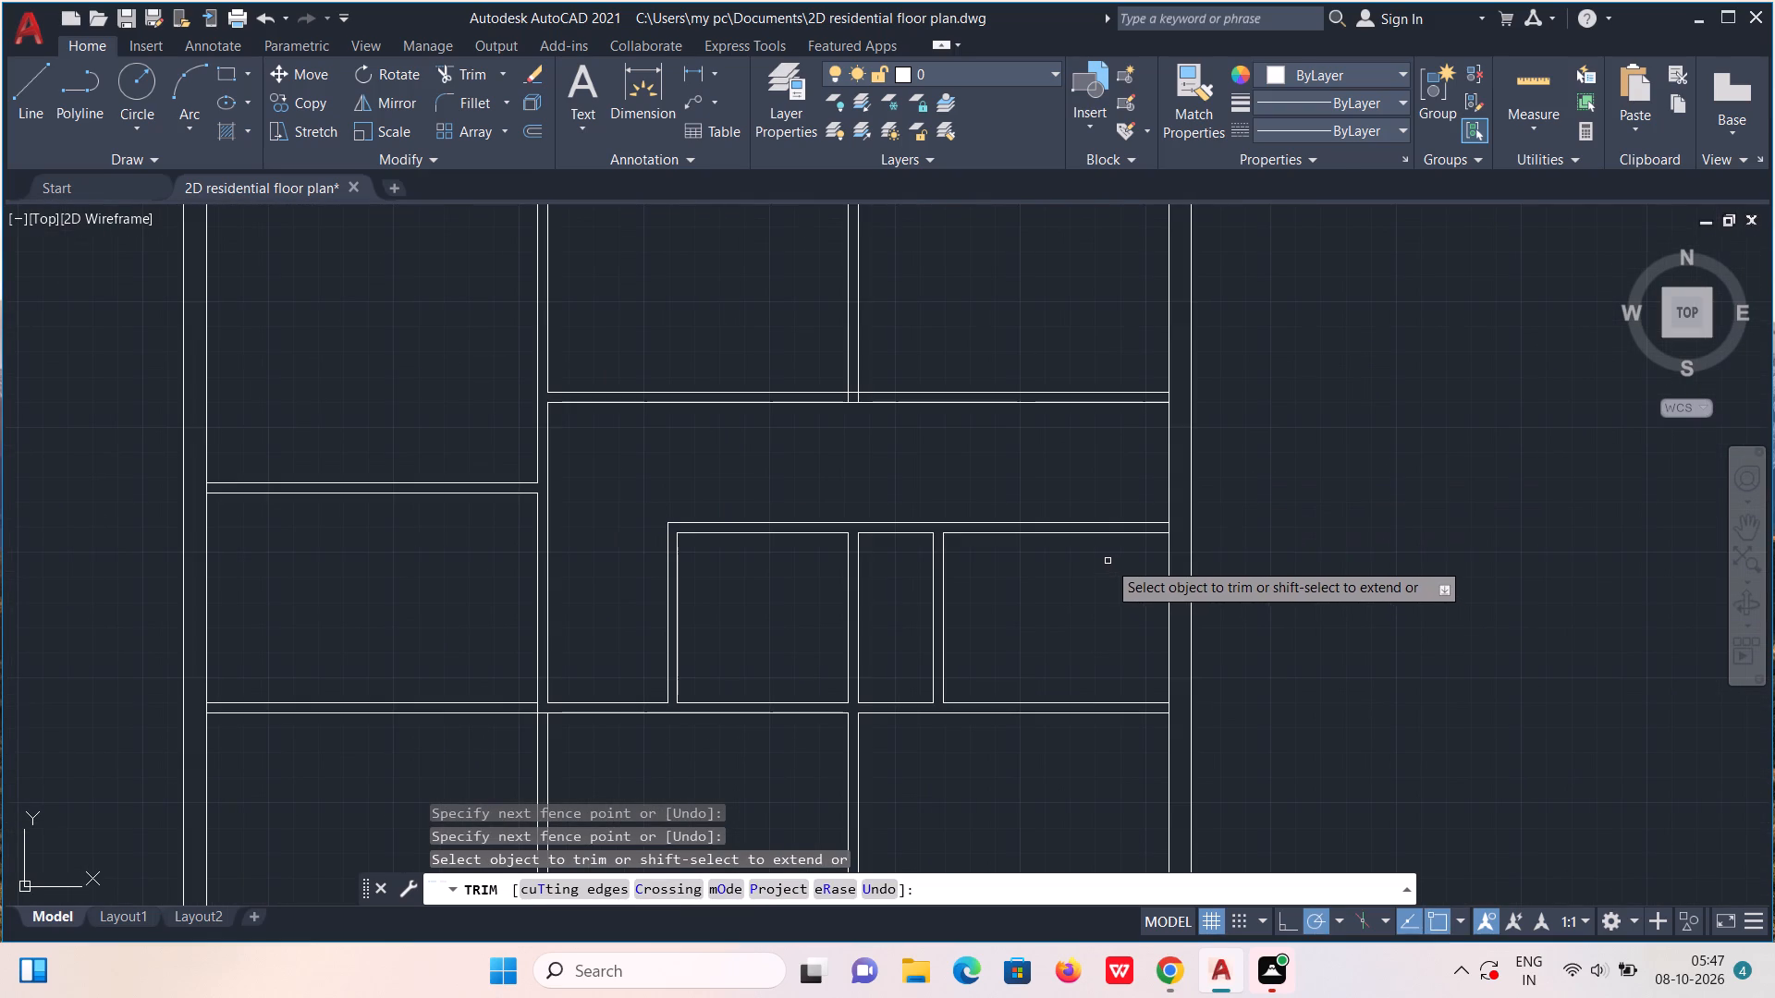
pyautogui.scroll(5, 1154, 403)
pyautogui.moveTo(1252, 362); pyautogui.dragTo(1363, 403)
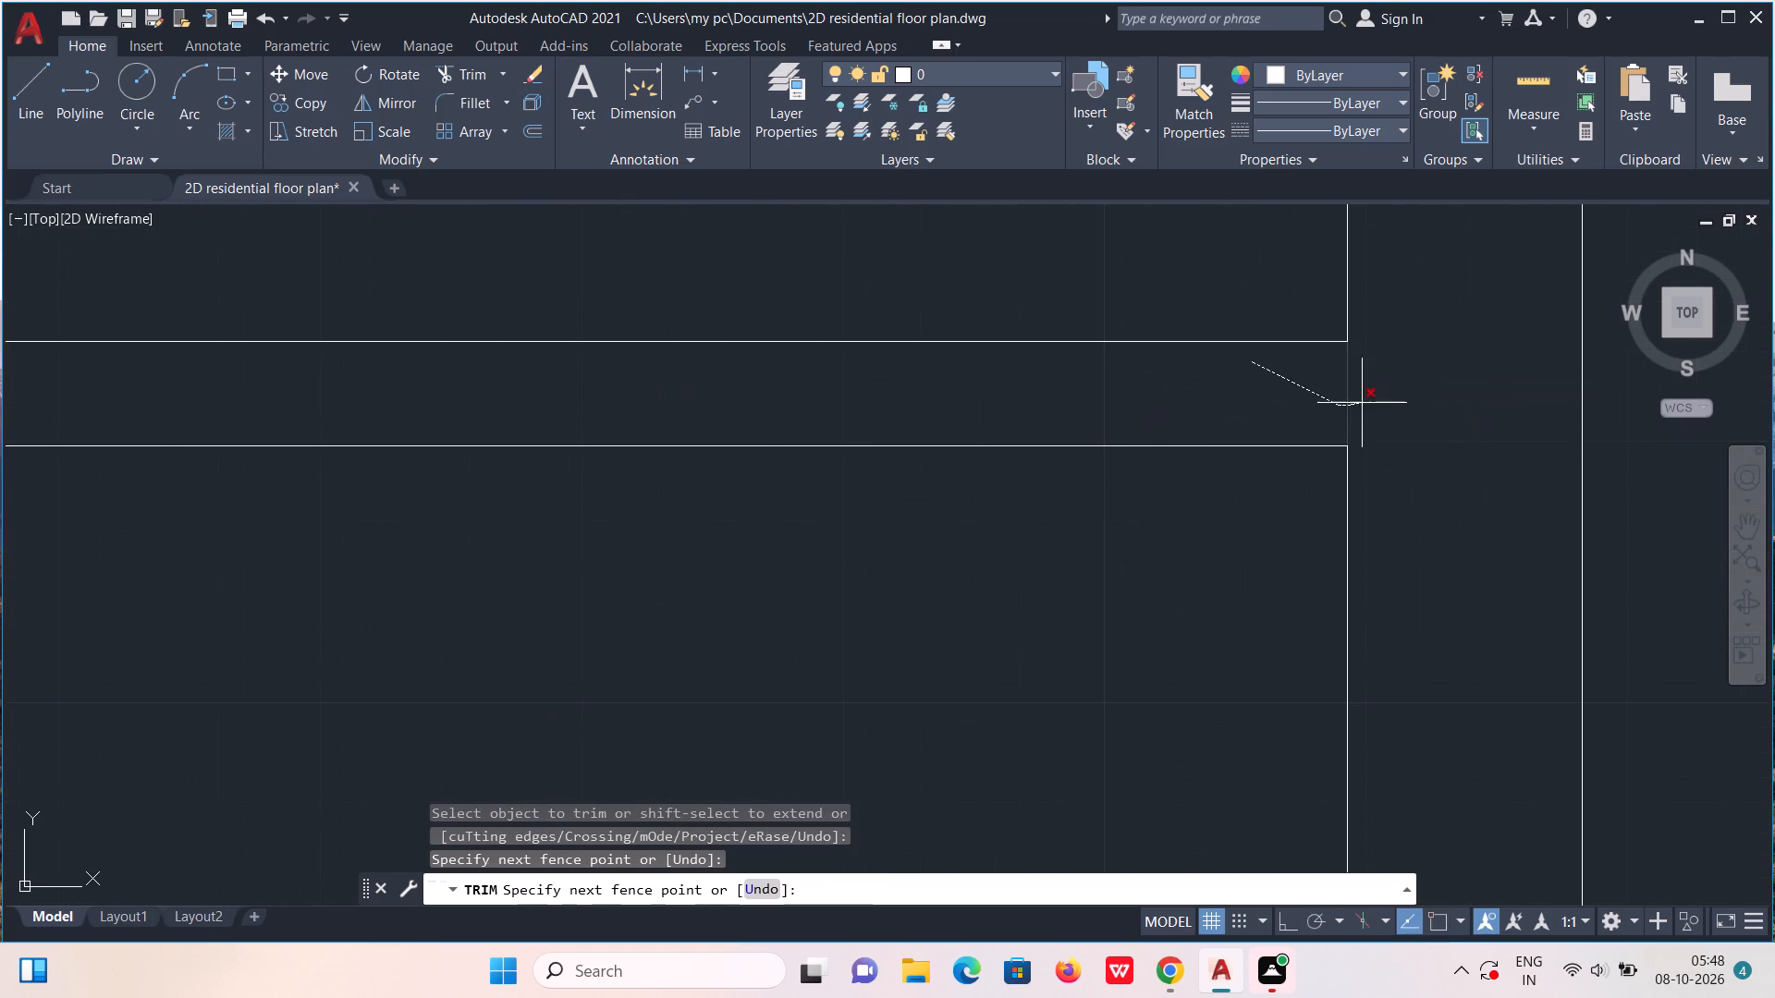
pyautogui.moveTo(1363, 403); pyautogui.dragTo(1368, 402)
pyautogui.scroll(-5, 1372, 396)
pyautogui.scroll(6, 1362, 558)
pyautogui.scroll(-4, 1451, 382)
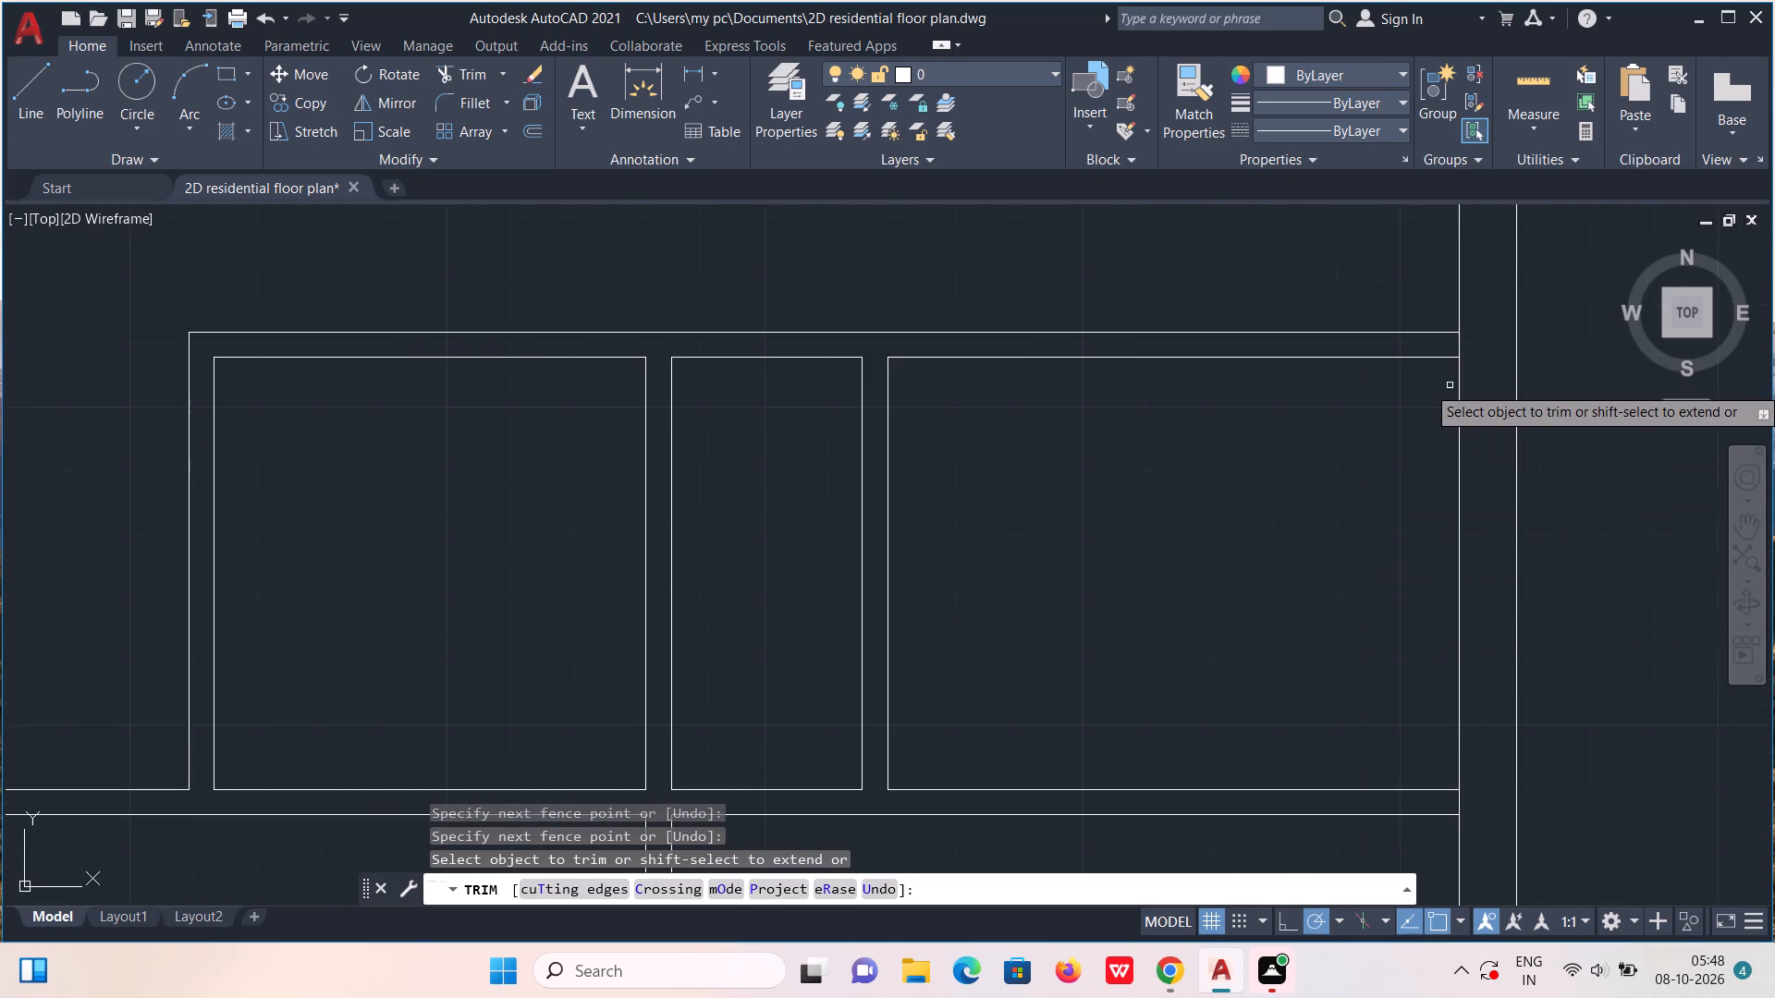
pyautogui.scroll(3, 1451, 356)
pyautogui.moveTo(1472, 315); pyautogui.dragTo(1495, 316)
pyautogui.scroll(-6, 1495, 316)
pyautogui.scroll(7, 1516, 435)
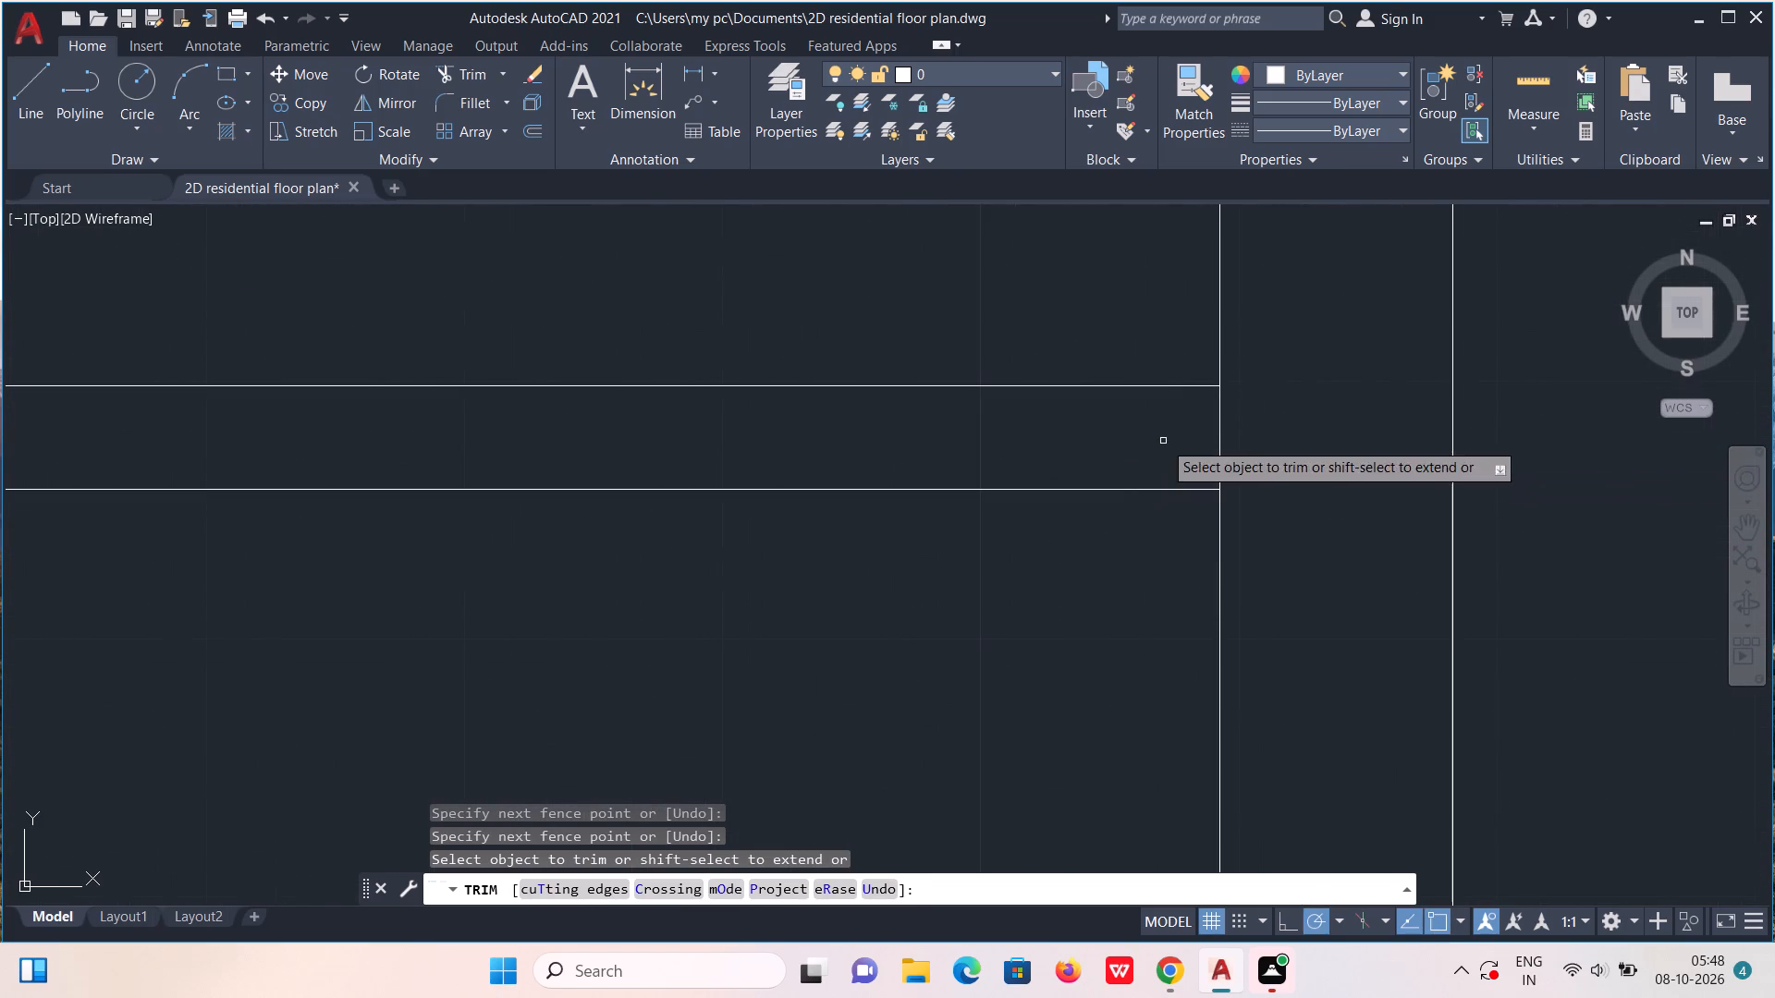
pyautogui.moveTo(1163, 441); pyautogui.dragTo(1242, 440)
pyautogui.scroll(-6, 1243, 438)
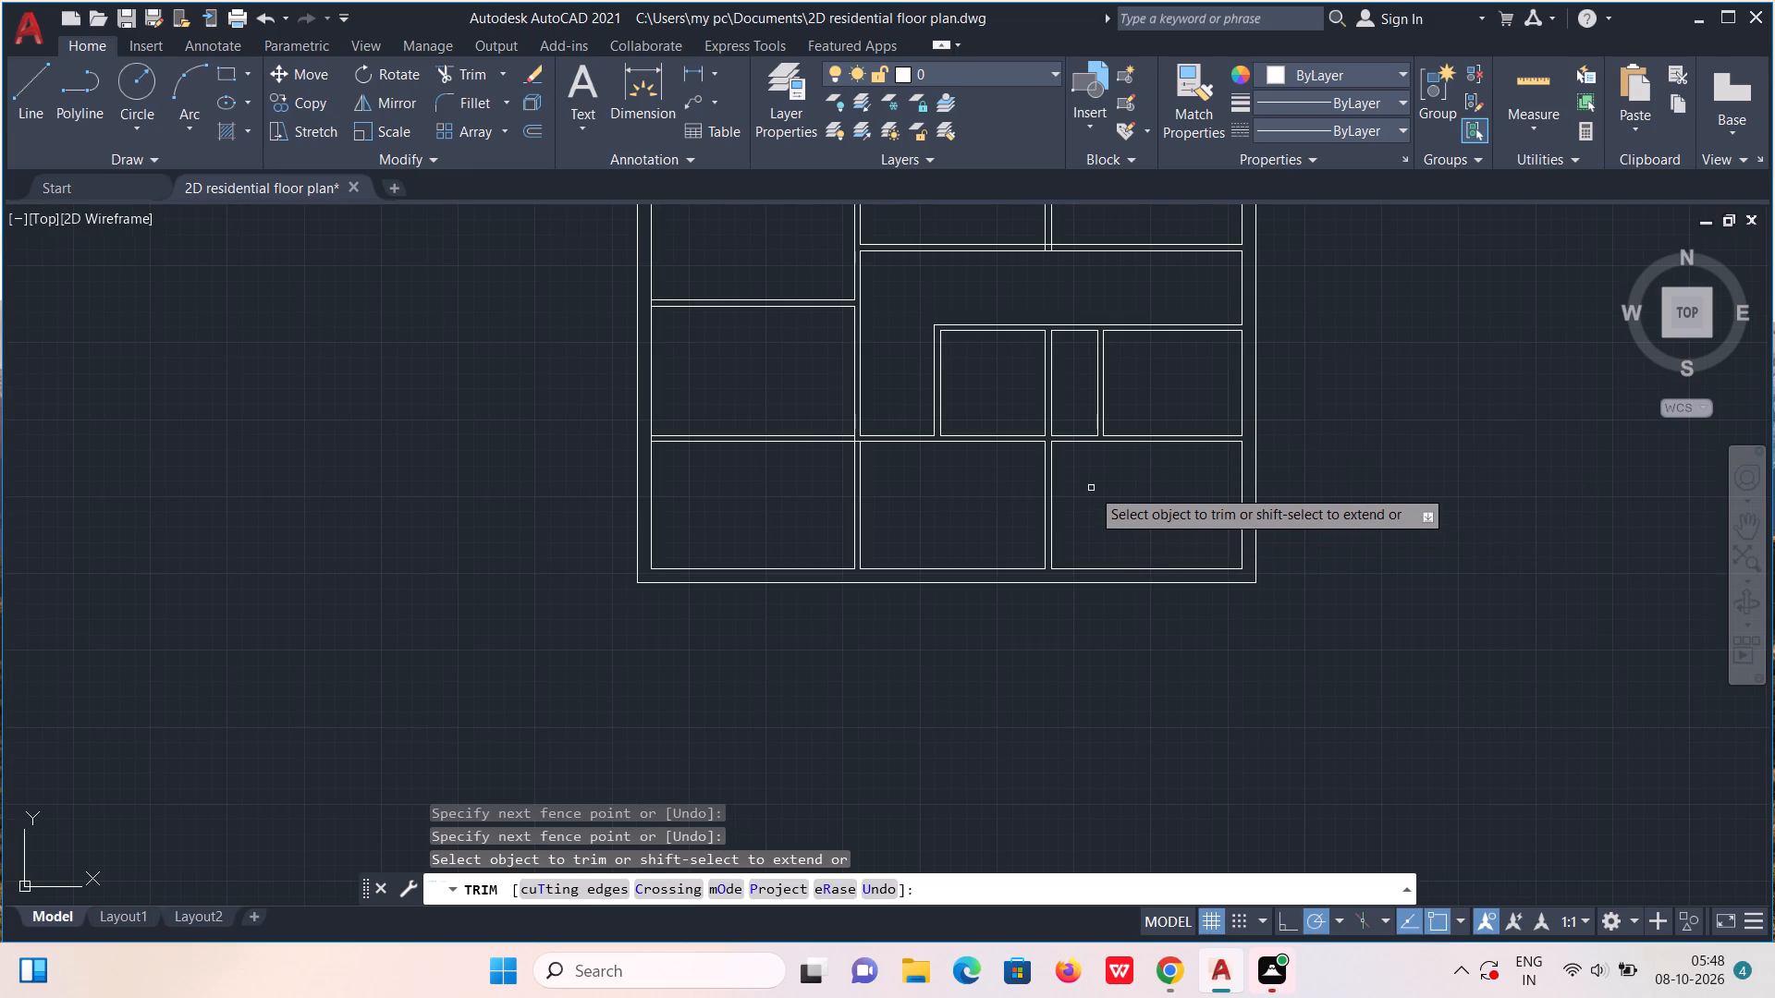
# Trim the overlapping lines where the upper central vertical wall meets the corridor's upper horizontal wall.
pyautogui.scroll(-1, 1098, 469)
pyautogui.moveTo(1005, 290); pyautogui.dragTo(1004, 286, button='middle')
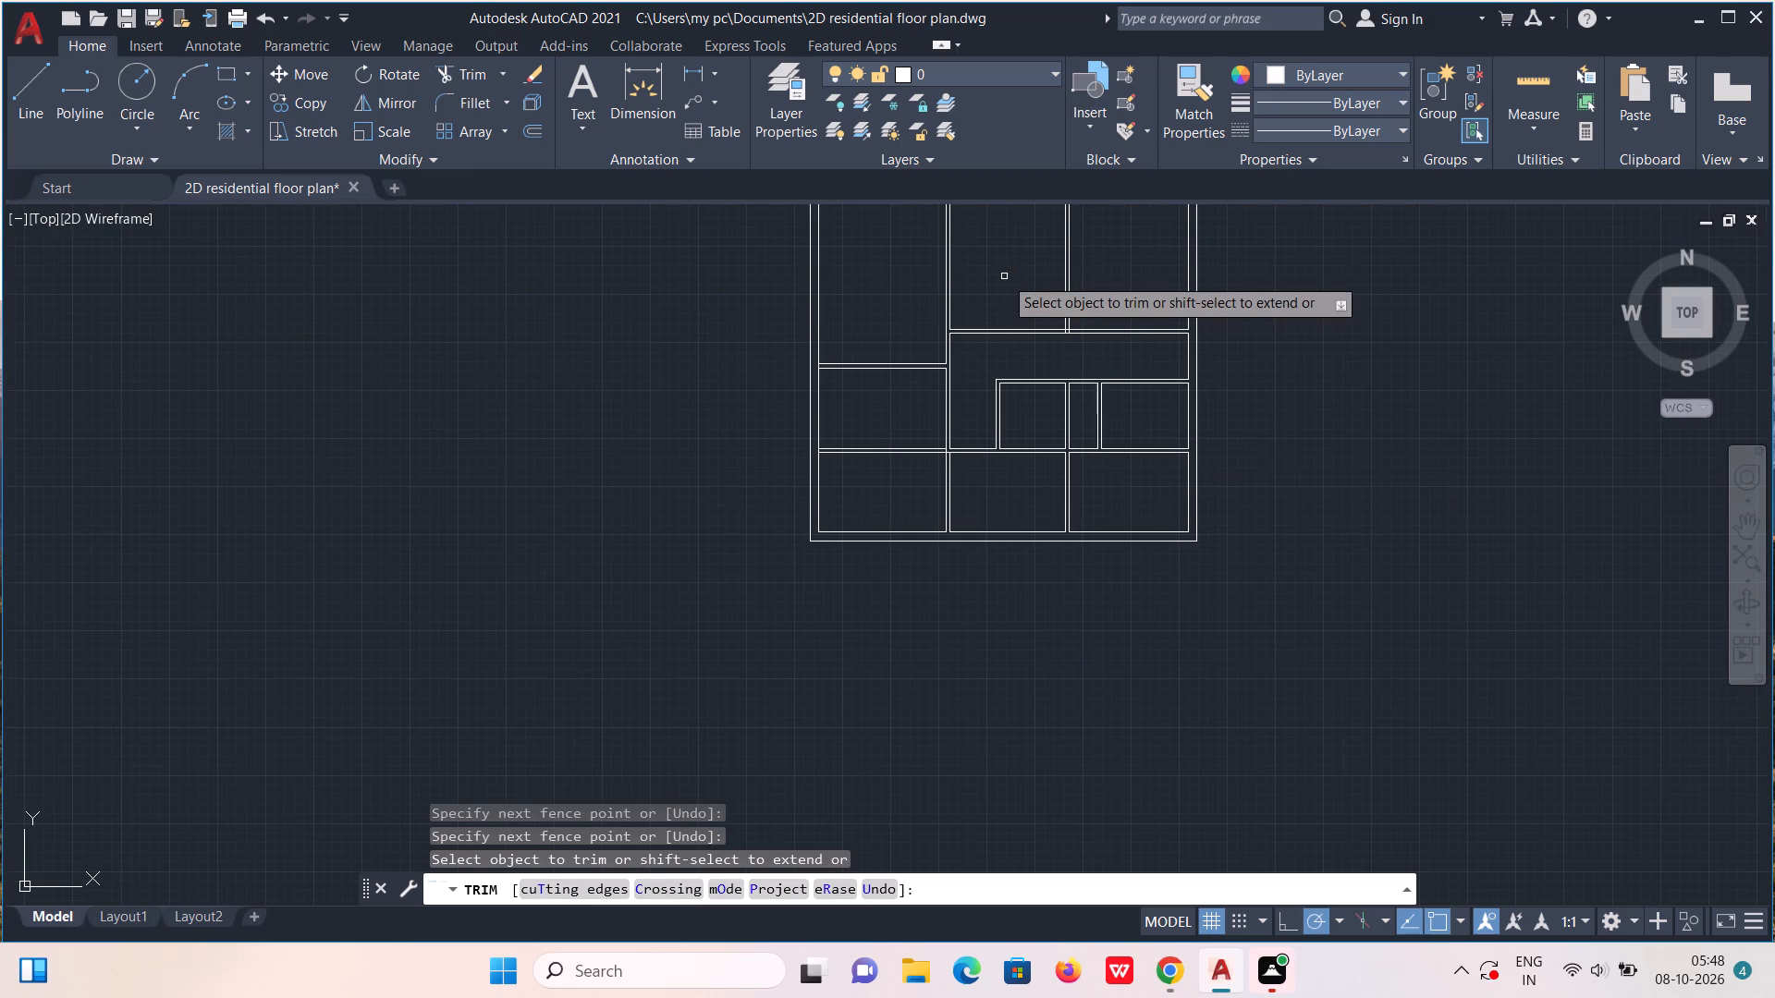
pyautogui.moveTo(1004, 286); pyautogui.dragTo(1006, 447, button='middle')
pyautogui.scroll(7, 1076, 469)
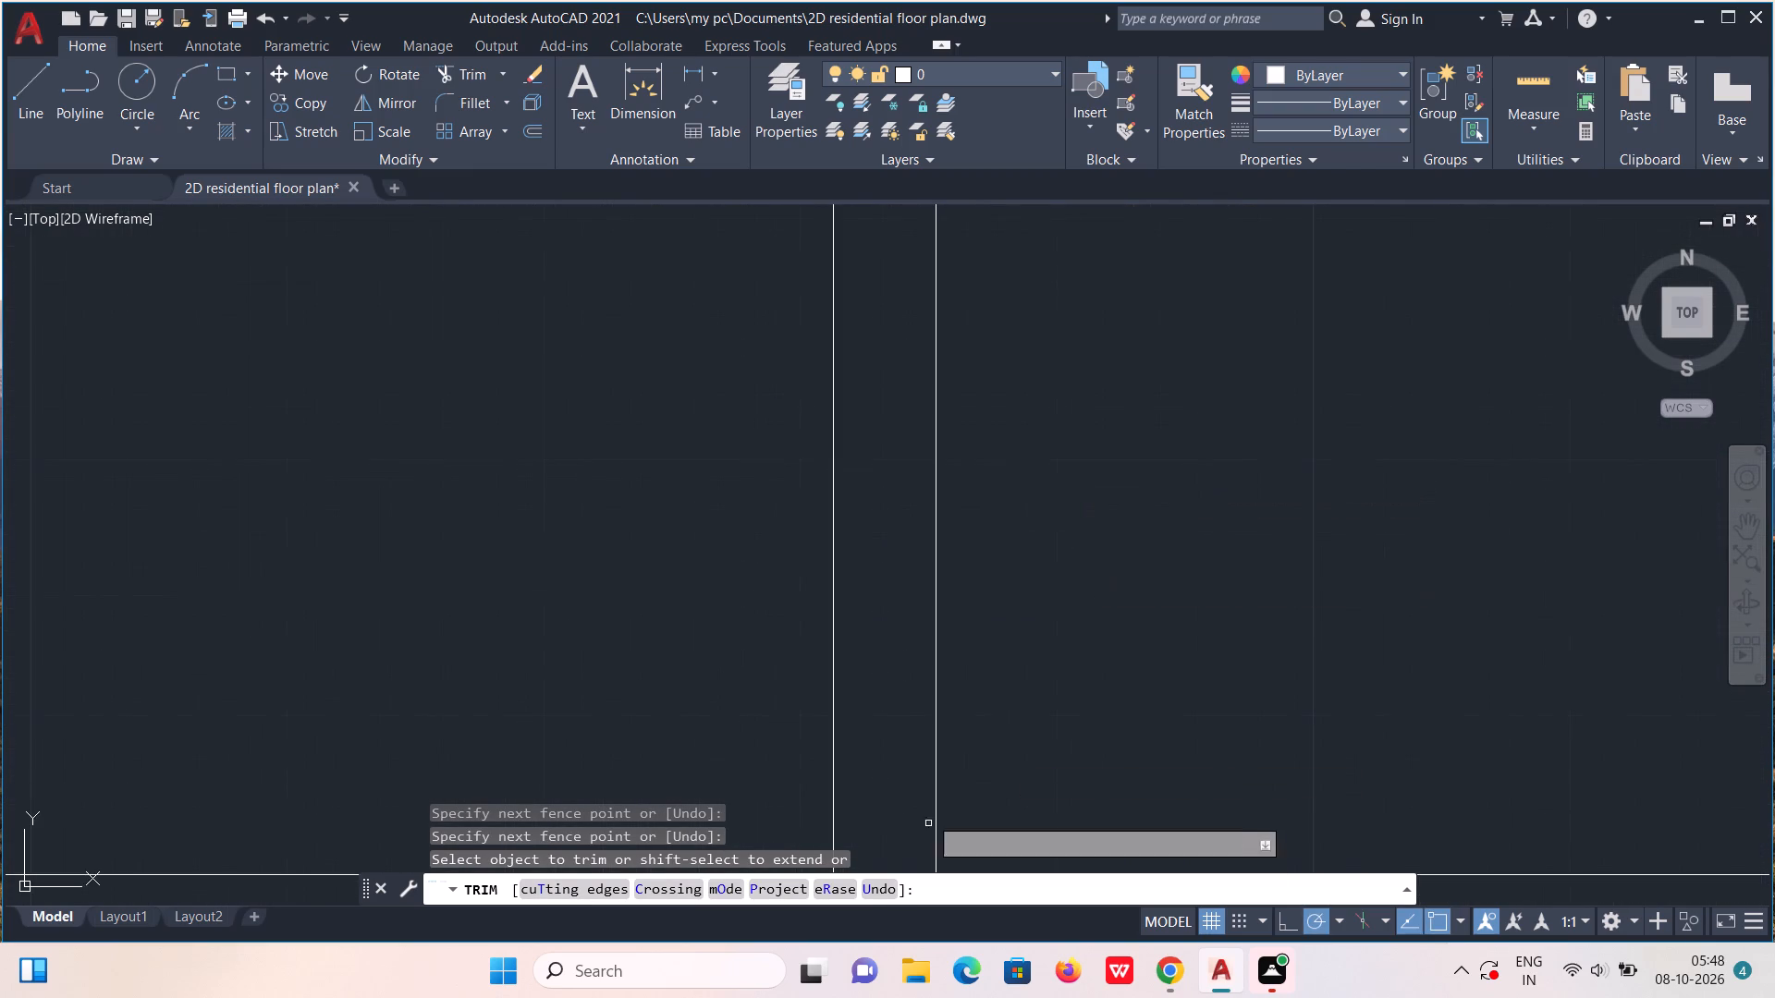
pyautogui.scroll(-1, 940, 756)
pyautogui.moveTo(940, 756); pyautogui.dragTo(1027, 405, button='middle')
pyautogui.moveTo(932, 513); pyautogui.dragTo(1062, 512)
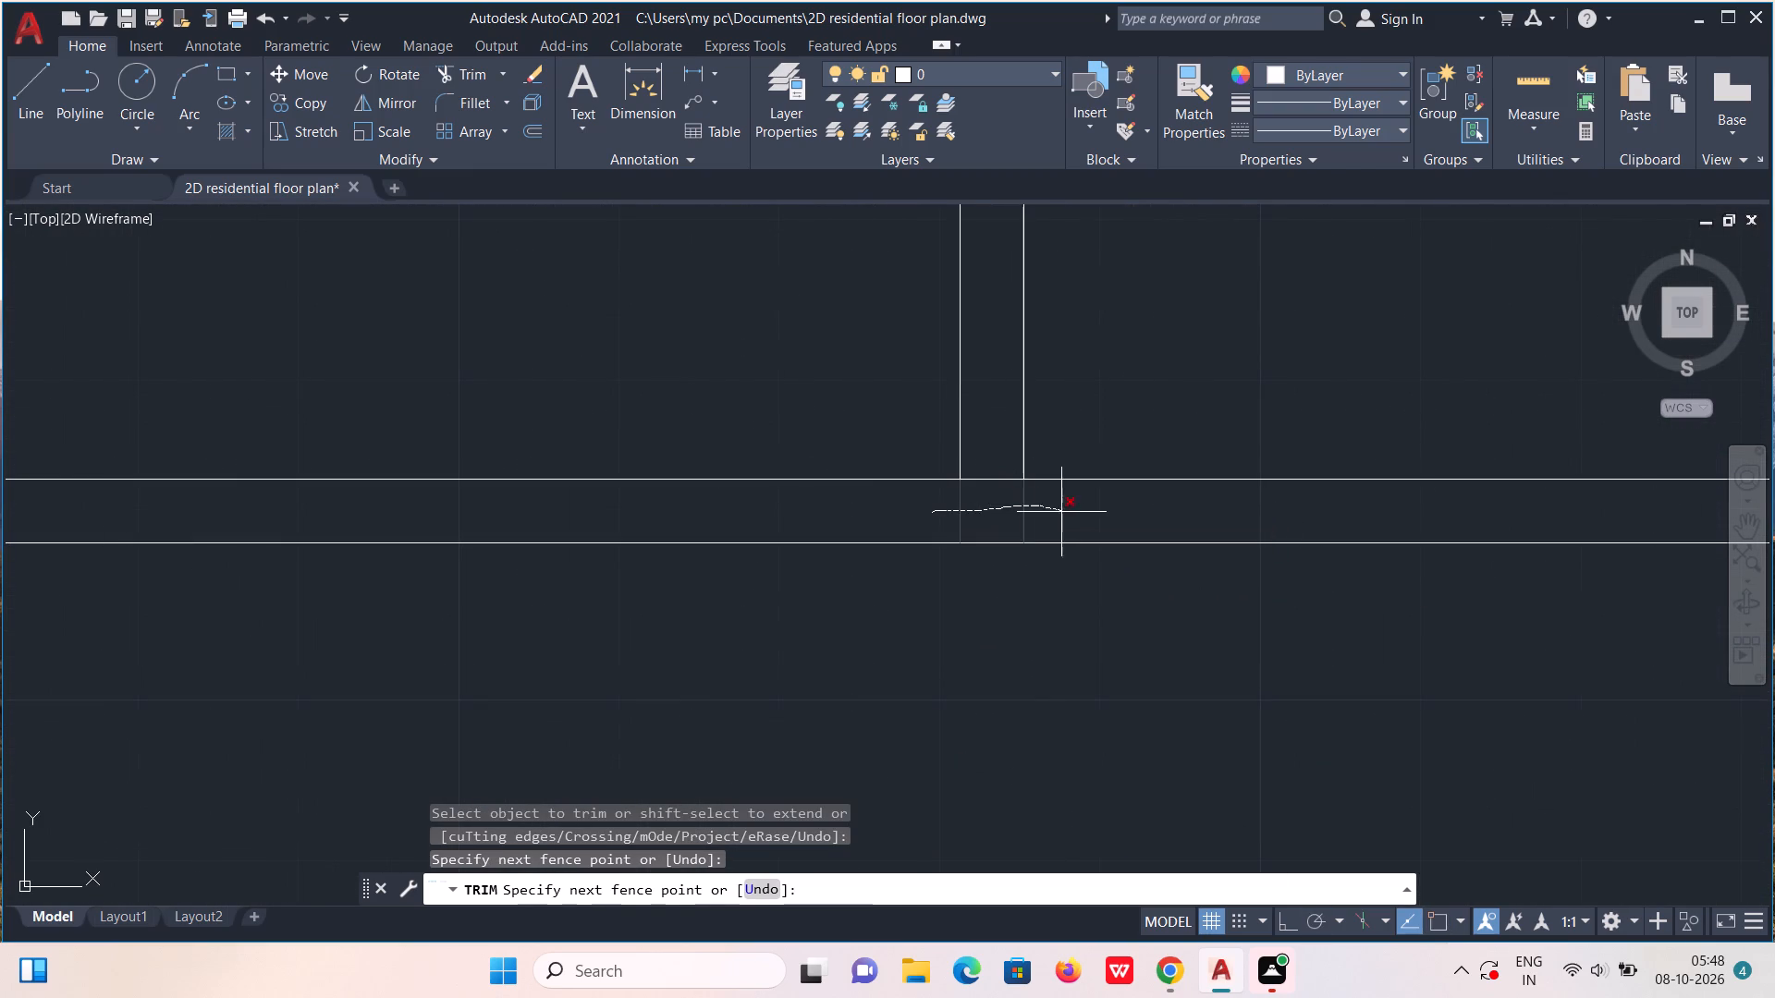
pyautogui.moveTo(1062, 512); pyautogui.dragTo(1066, 513)
pyautogui.moveTo(981, 450); pyautogui.dragTo(984, 505)
# Trim the top exterior wall's inner face across the upper end of the central vertical wall.
pyautogui.scroll(-4, 979, 481)
pyautogui.scroll(1, 837, 362)
pyautogui.moveTo(837, 365); pyautogui.dragTo(837, 706, button='middle')
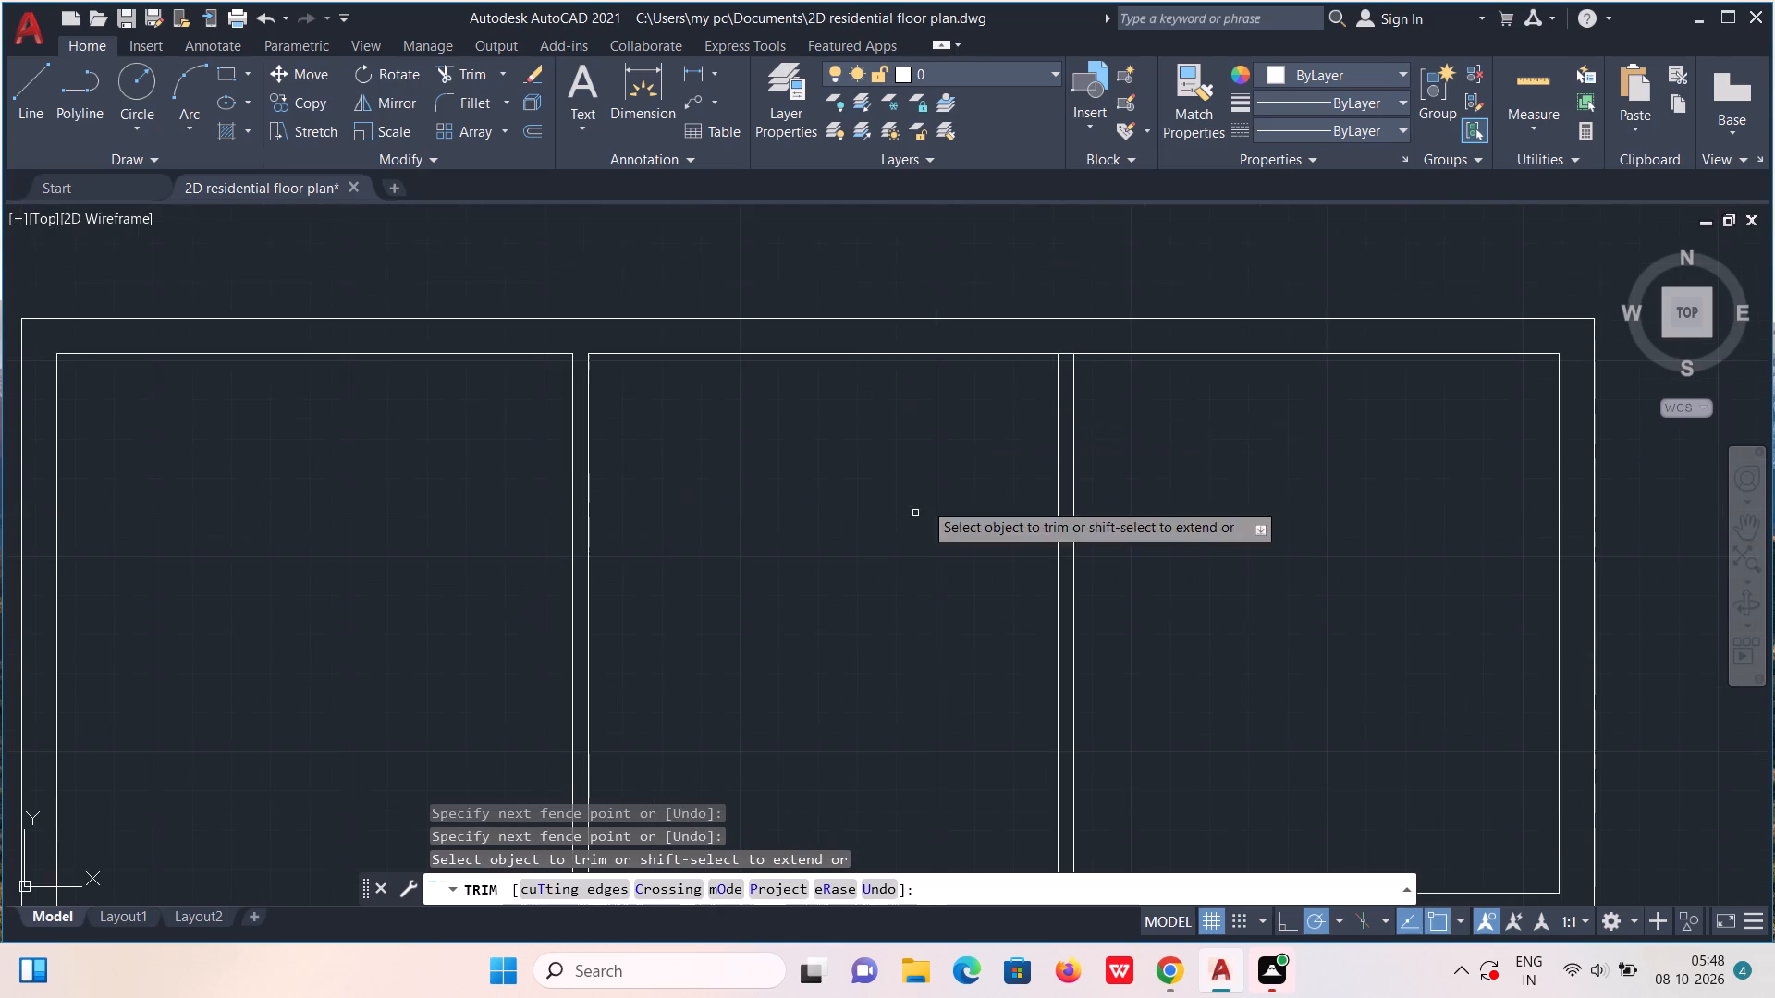
pyautogui.scroll(4, 1019, 316)
pyautogui.moveTo(1230, 482); pyautogui.dragTo(1240, 568)
pyautogui.scroll(-4, 1230, 546)
pyautogui.press('Escape')
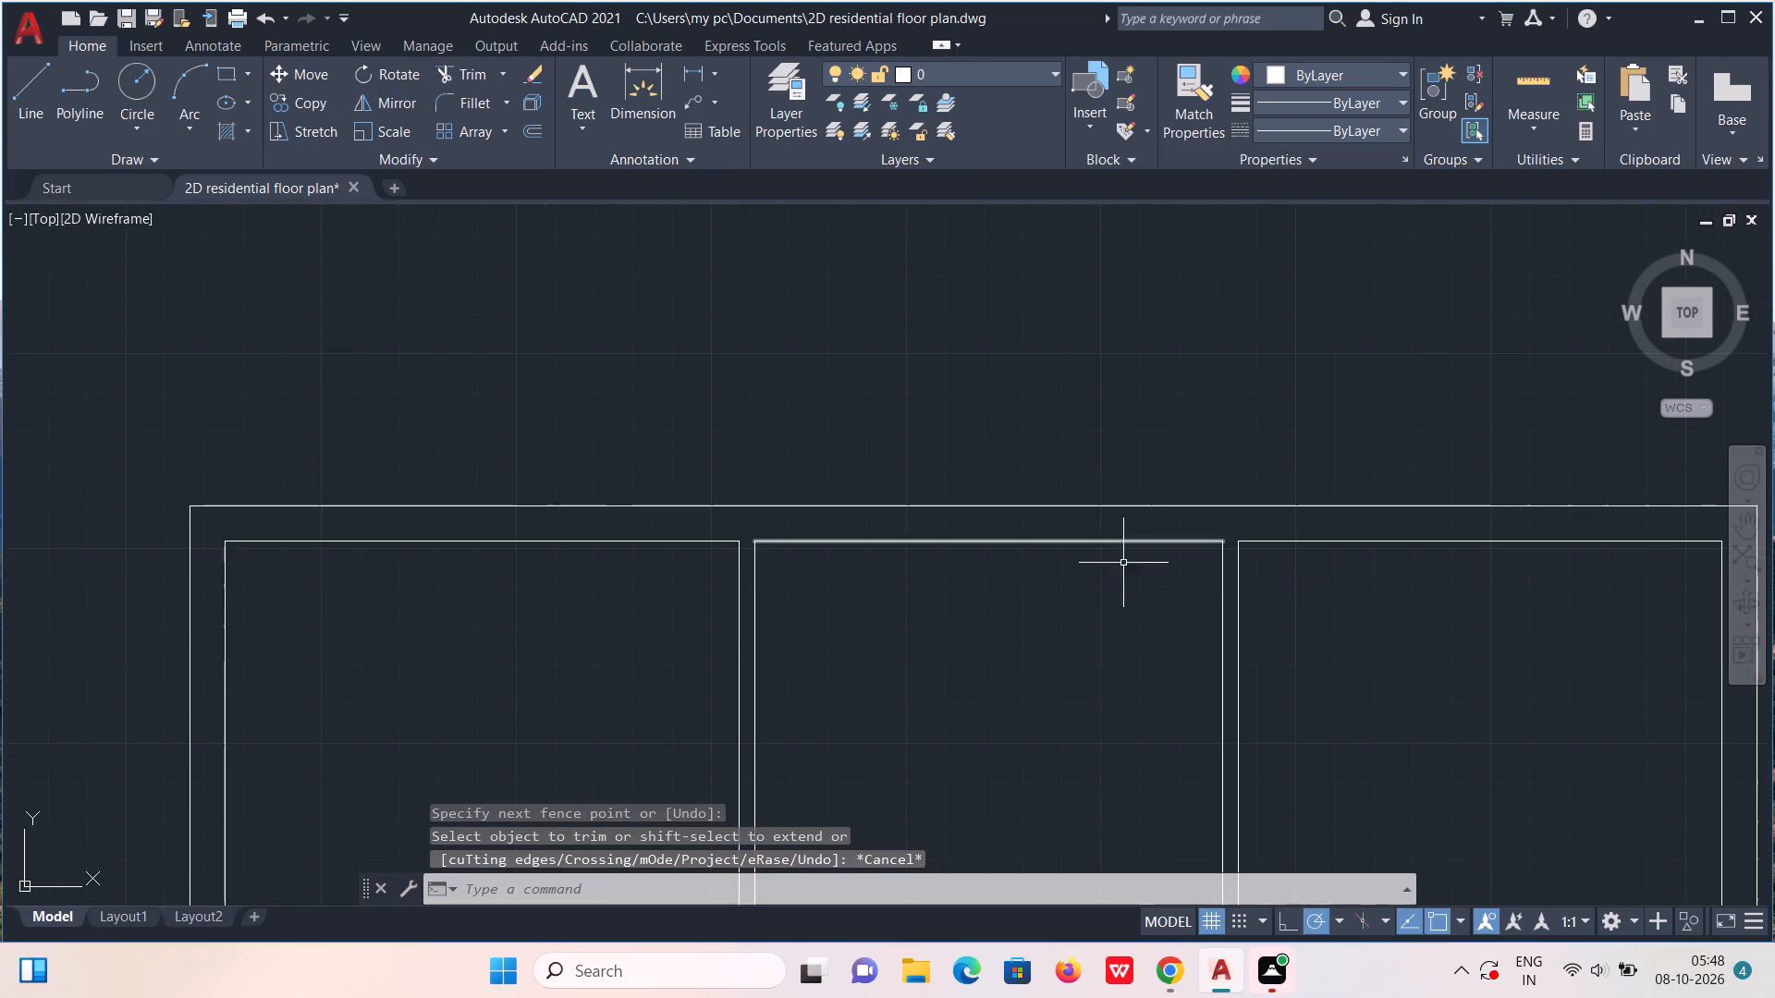
# Check the dimensions of the L-shaped corridor with Quick measure.
pyautogui.moveTo(1079, 645); pyautogui.dragTo(951, 277, button='middle')
pyautogui.scroll(-1, 1068, 623)
pyautogui.scroll(-2, 973, 390)
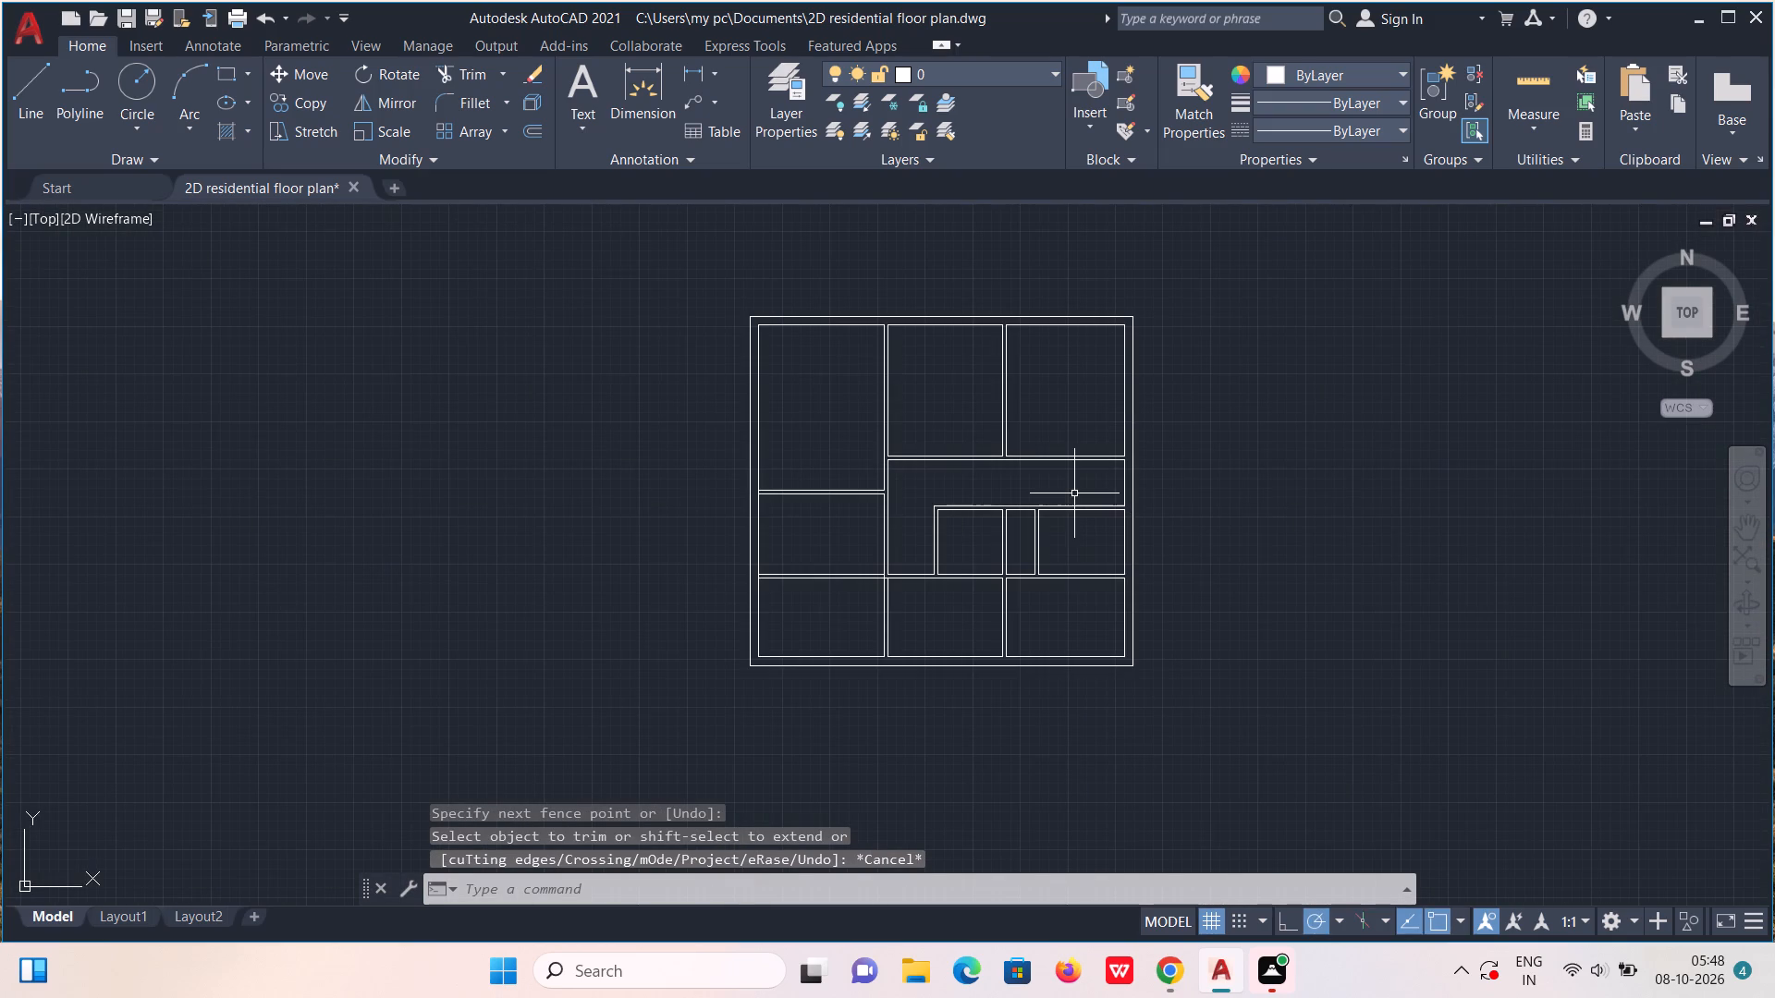
pyautogui.scroll(2, 1086, 505)
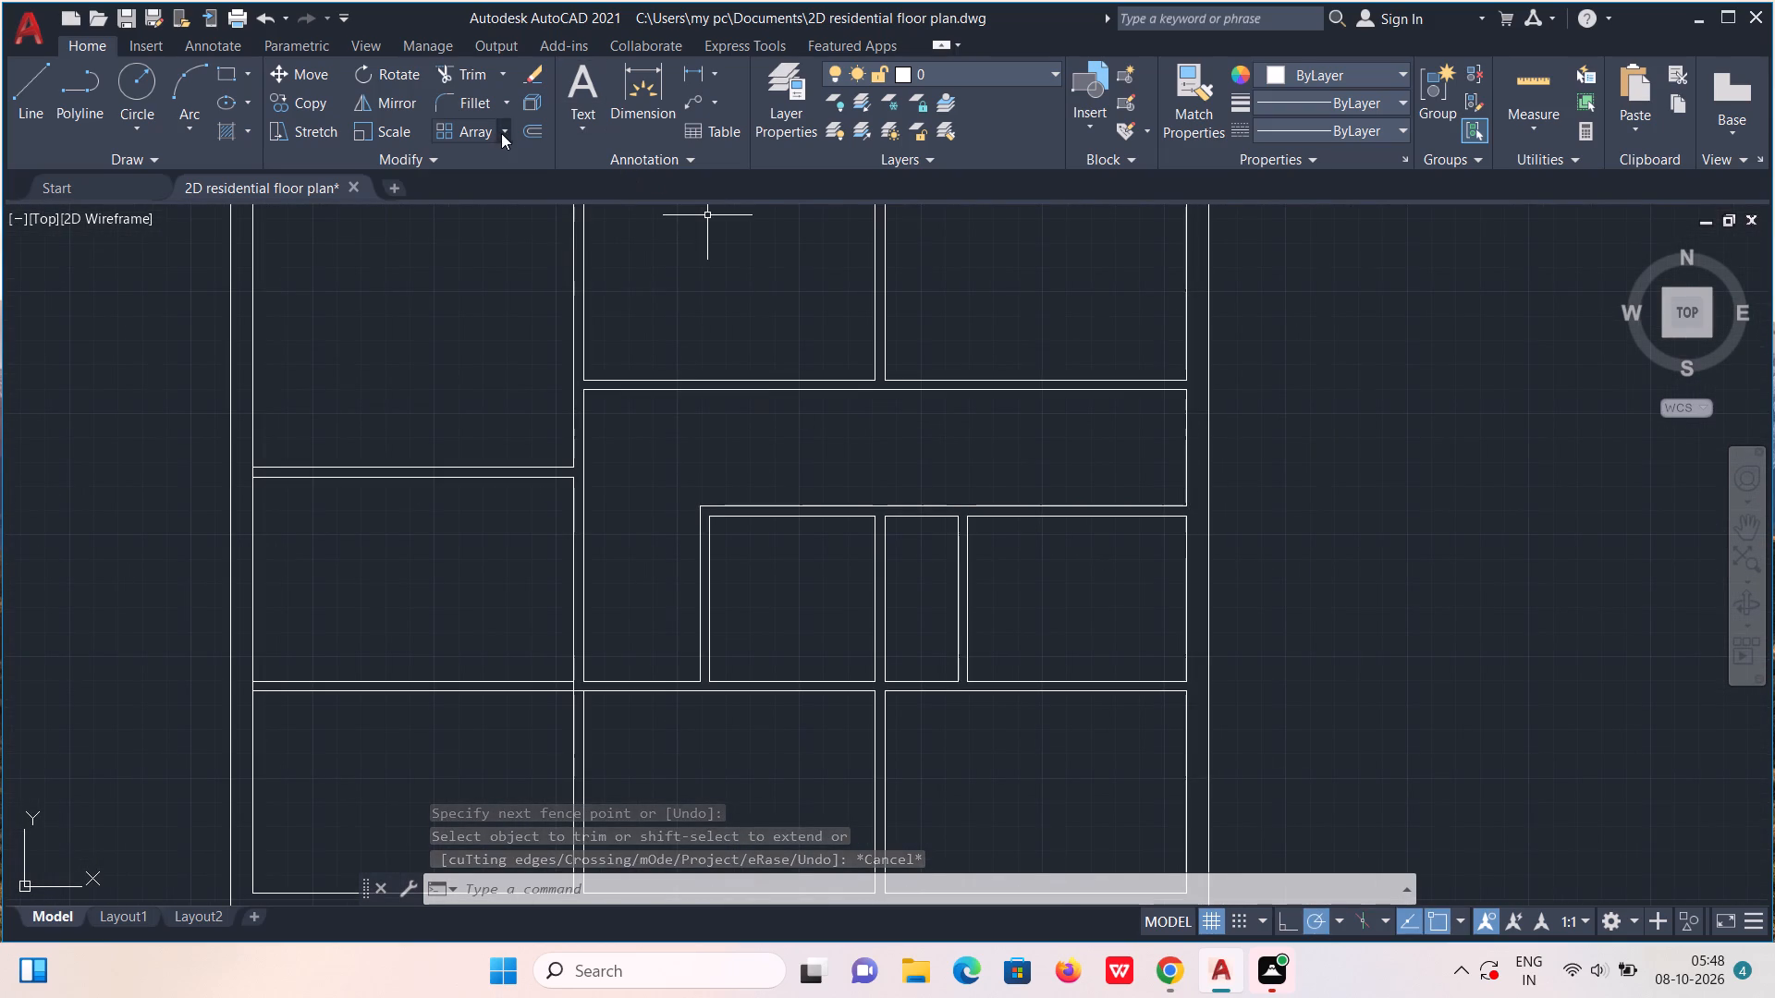
pyautogui.click(1542, 75)
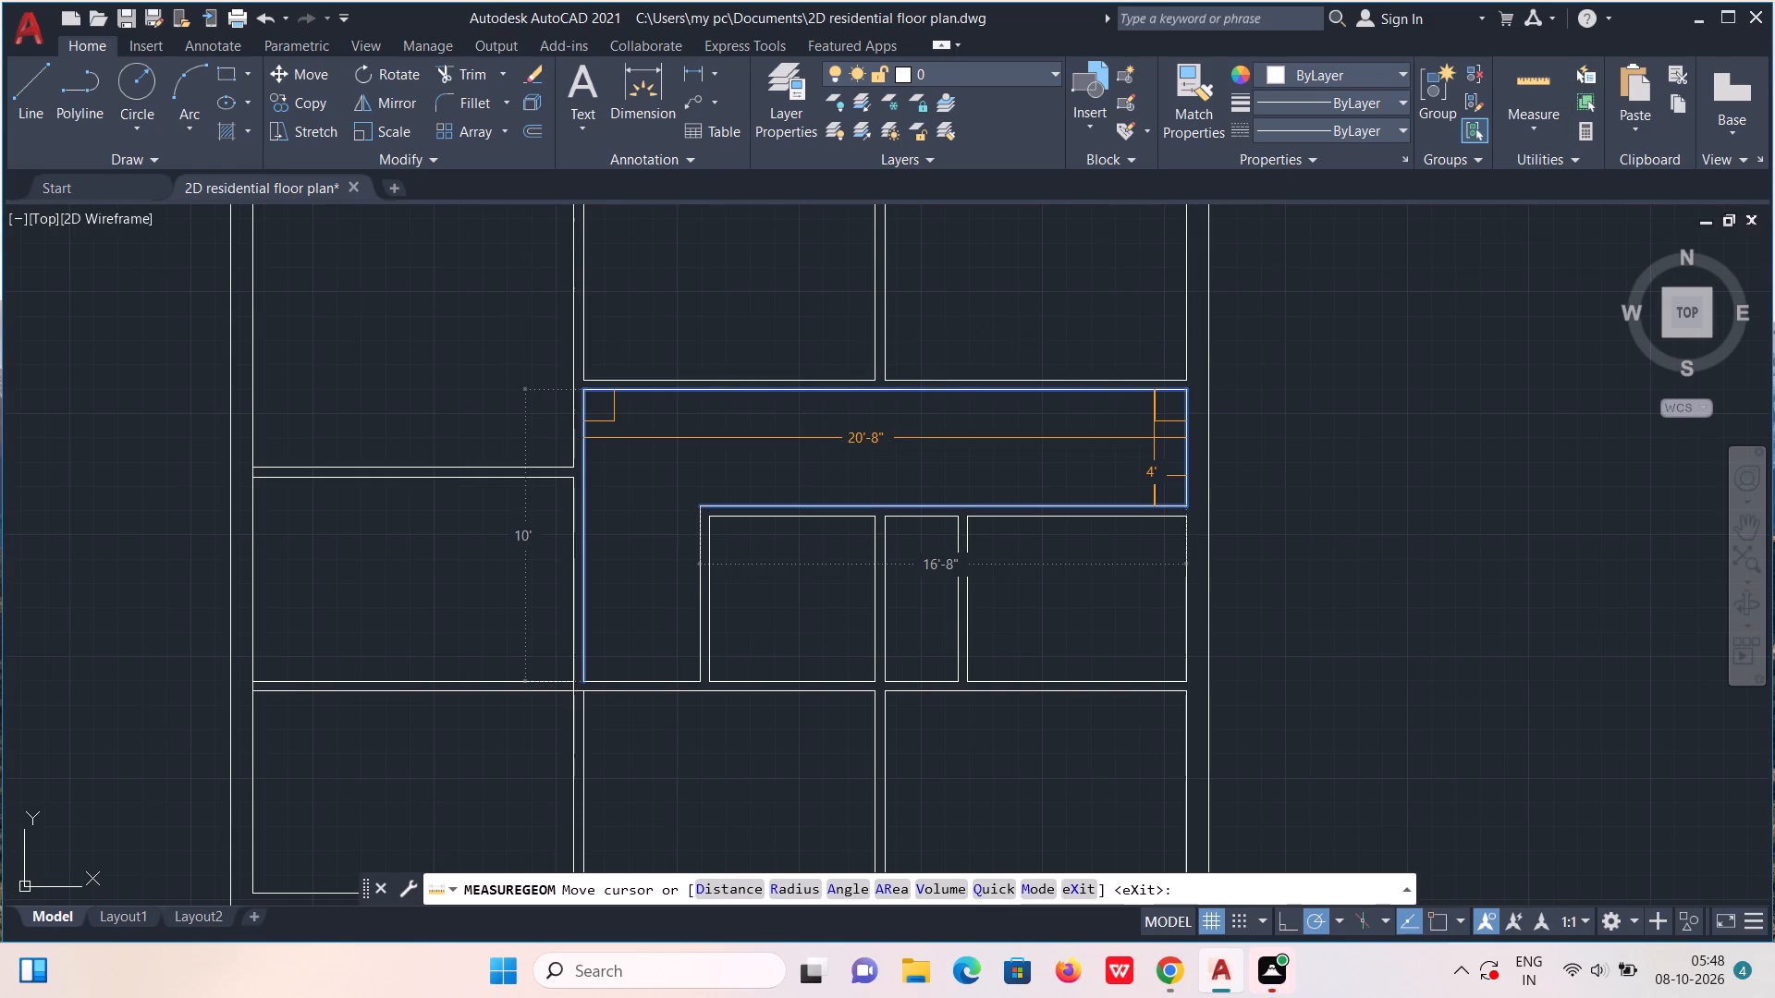
pyautogui.press('Escape')
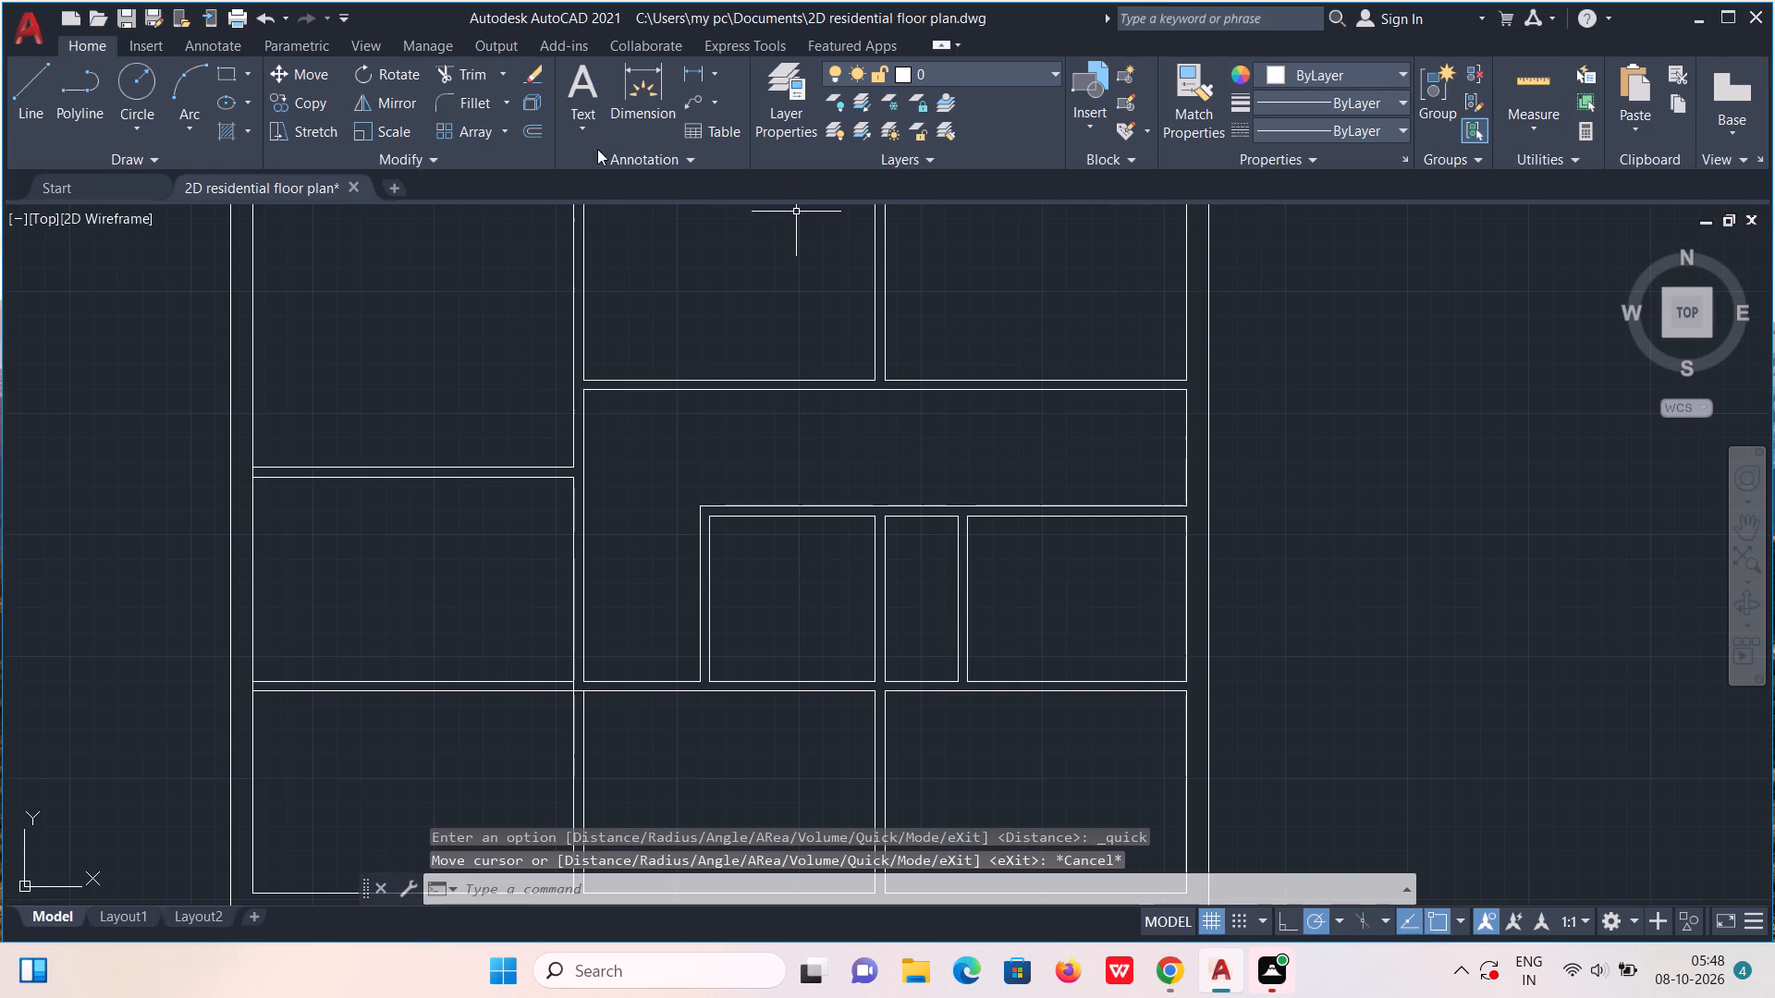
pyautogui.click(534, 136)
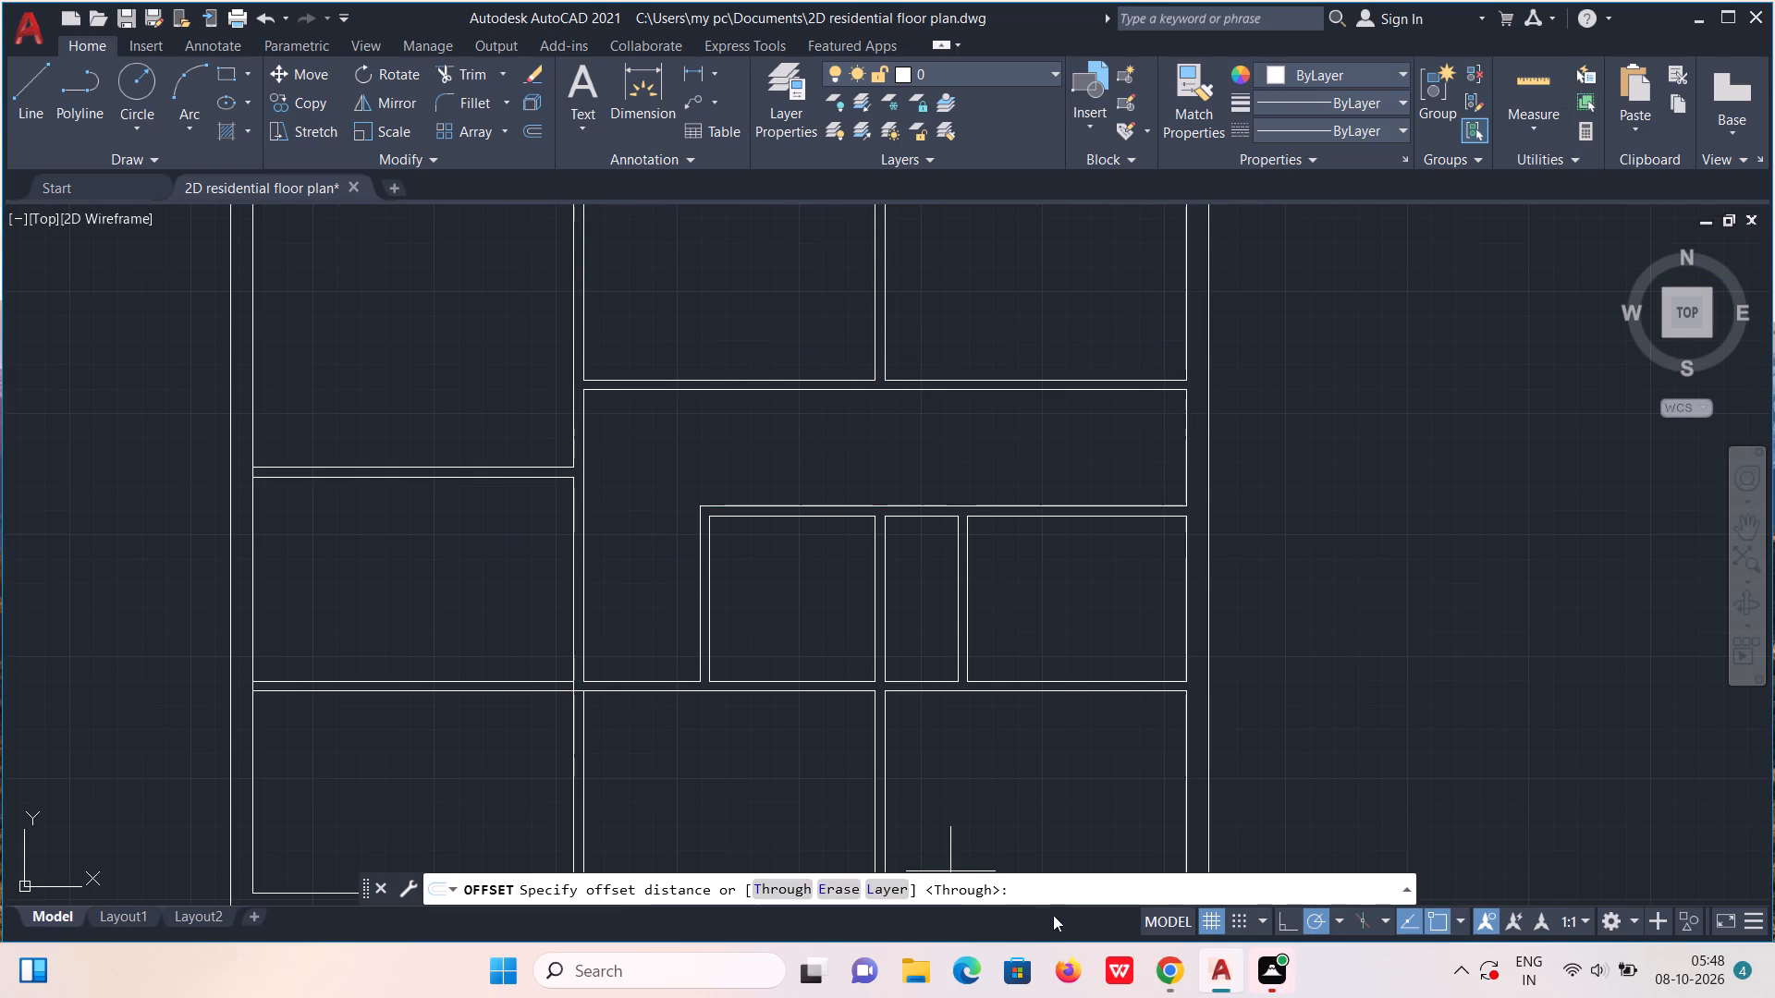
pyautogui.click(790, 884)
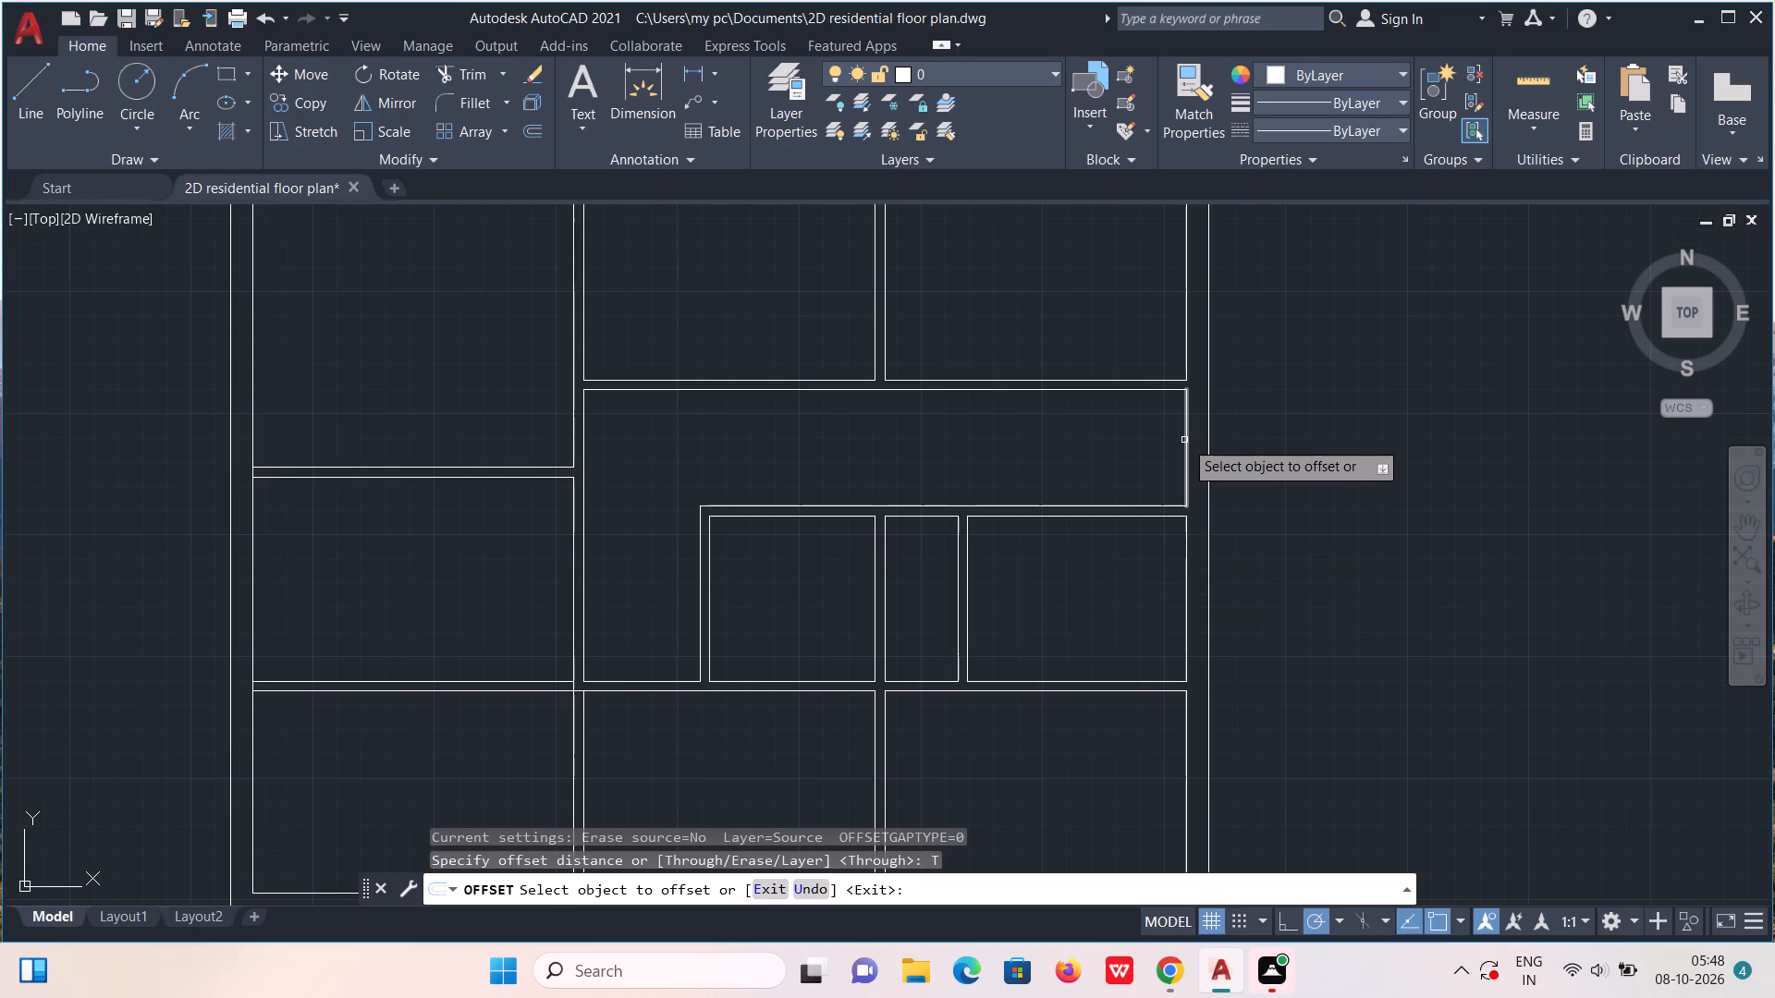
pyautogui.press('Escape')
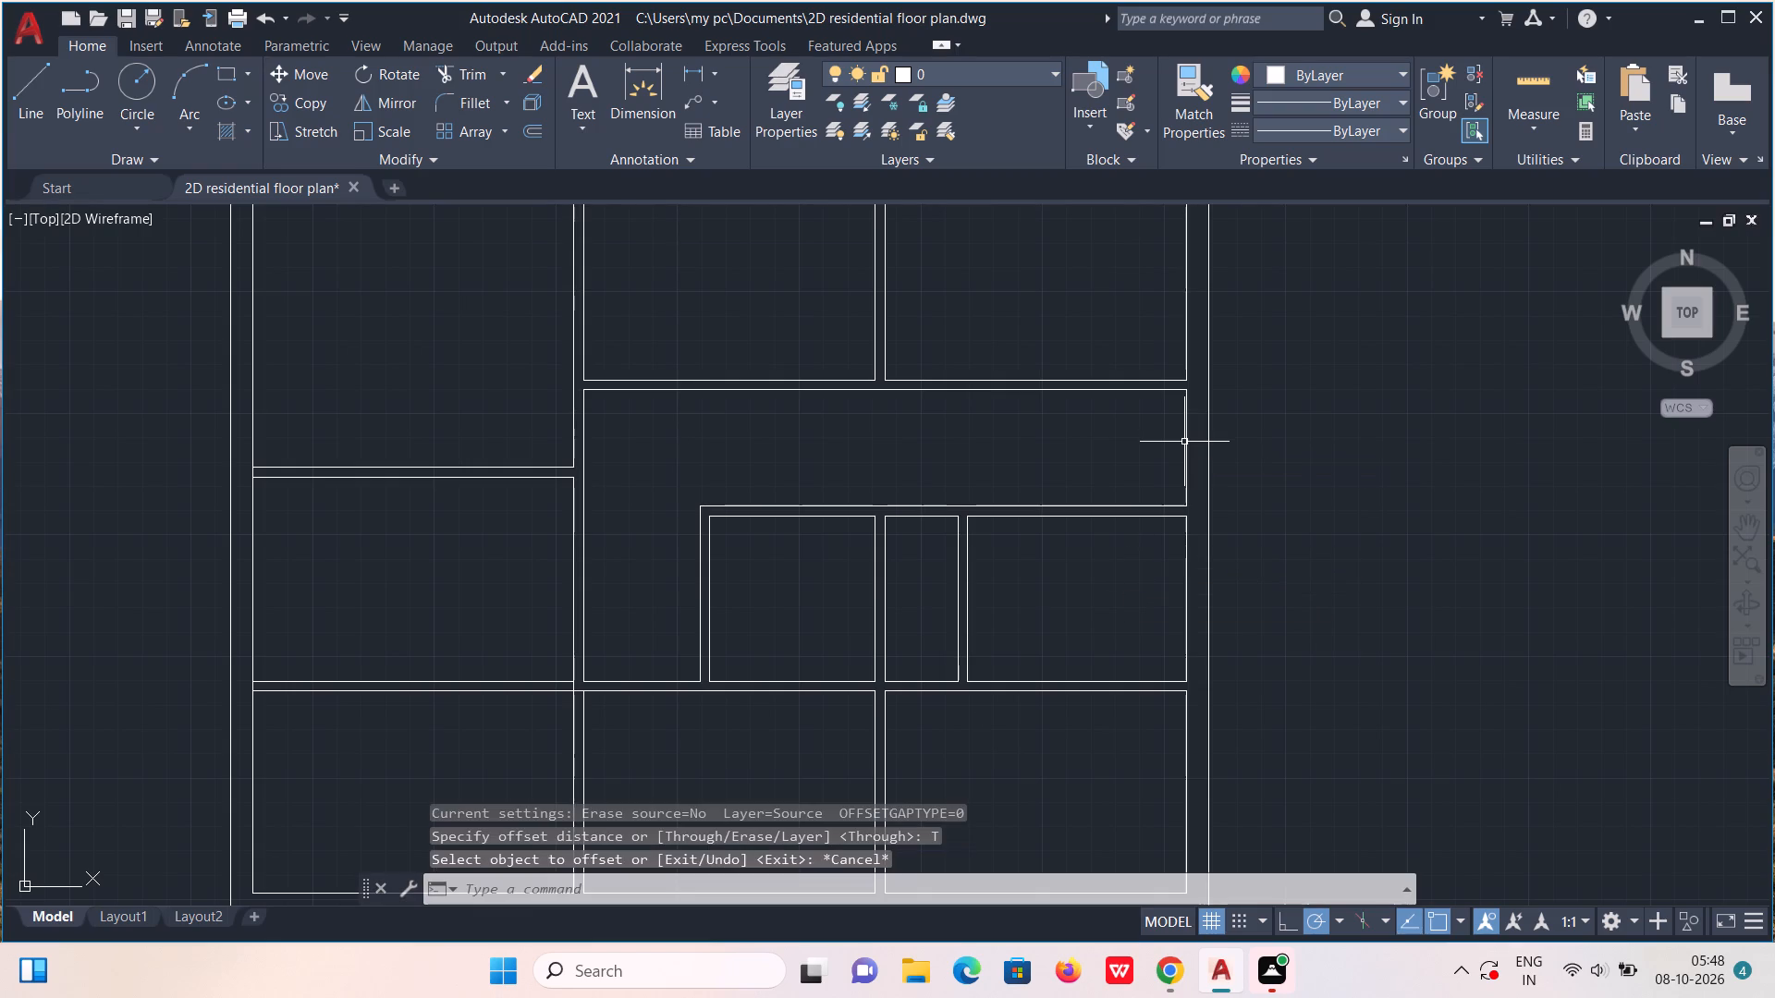
# Draw a short vertical line down the right exterior wall's inner face from the corridor's lower corner, bridging the corridor wall's open end.
pyautogui.press('l')
pyautogui.press('Return')
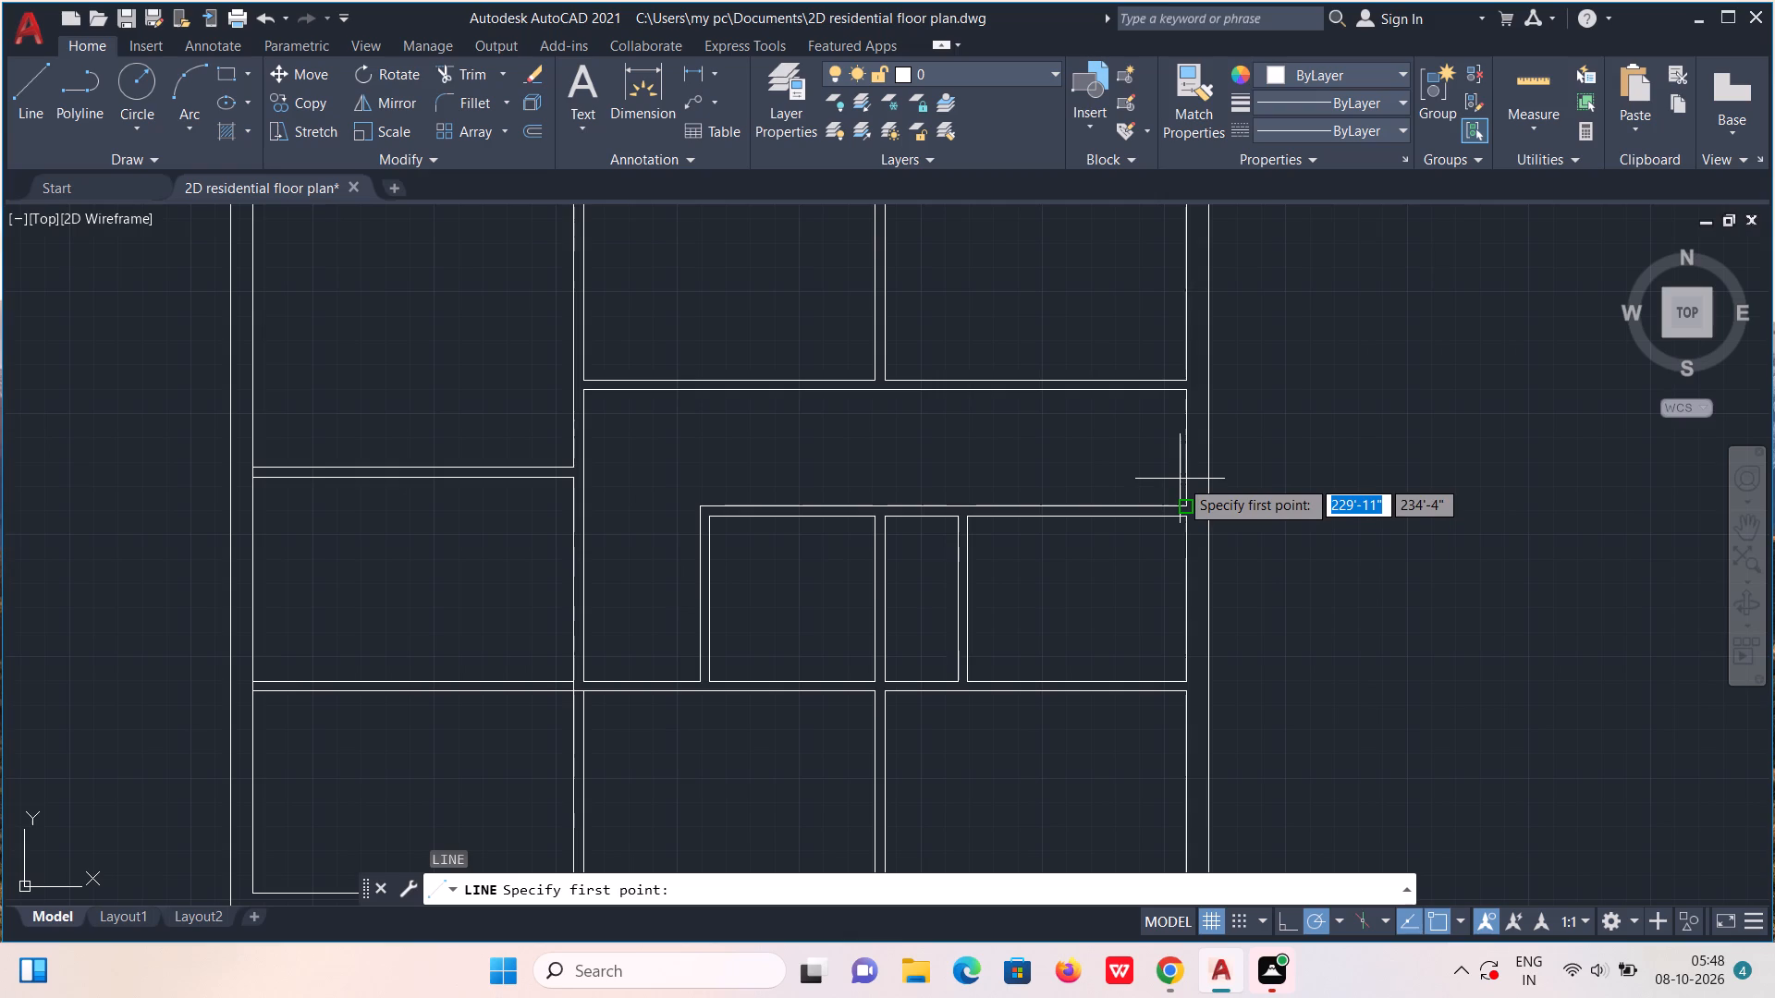
pyautogui.click(1189, 503)
pyautogui.click(1189, 546)
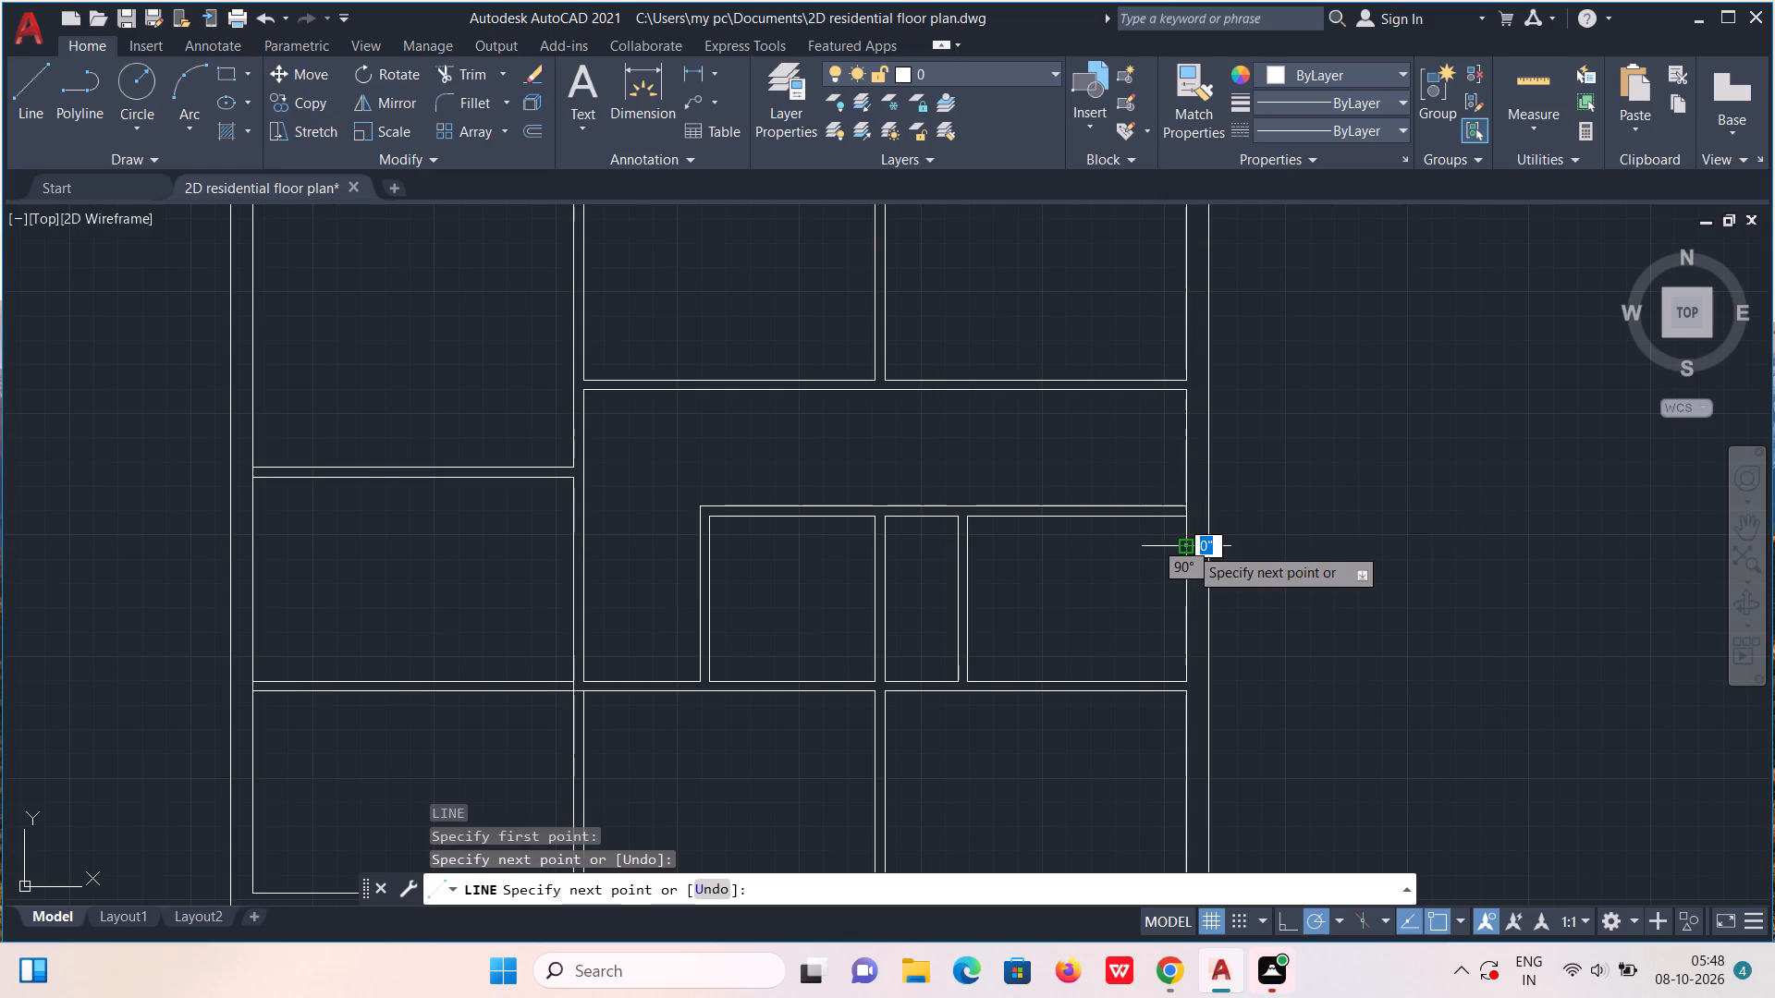
pyautogui.press('Escape')
# Join the three collinear segments of the right exterior wall's inner face alongside the corridor and the room below it.
pyautogui.click(1188, 467)
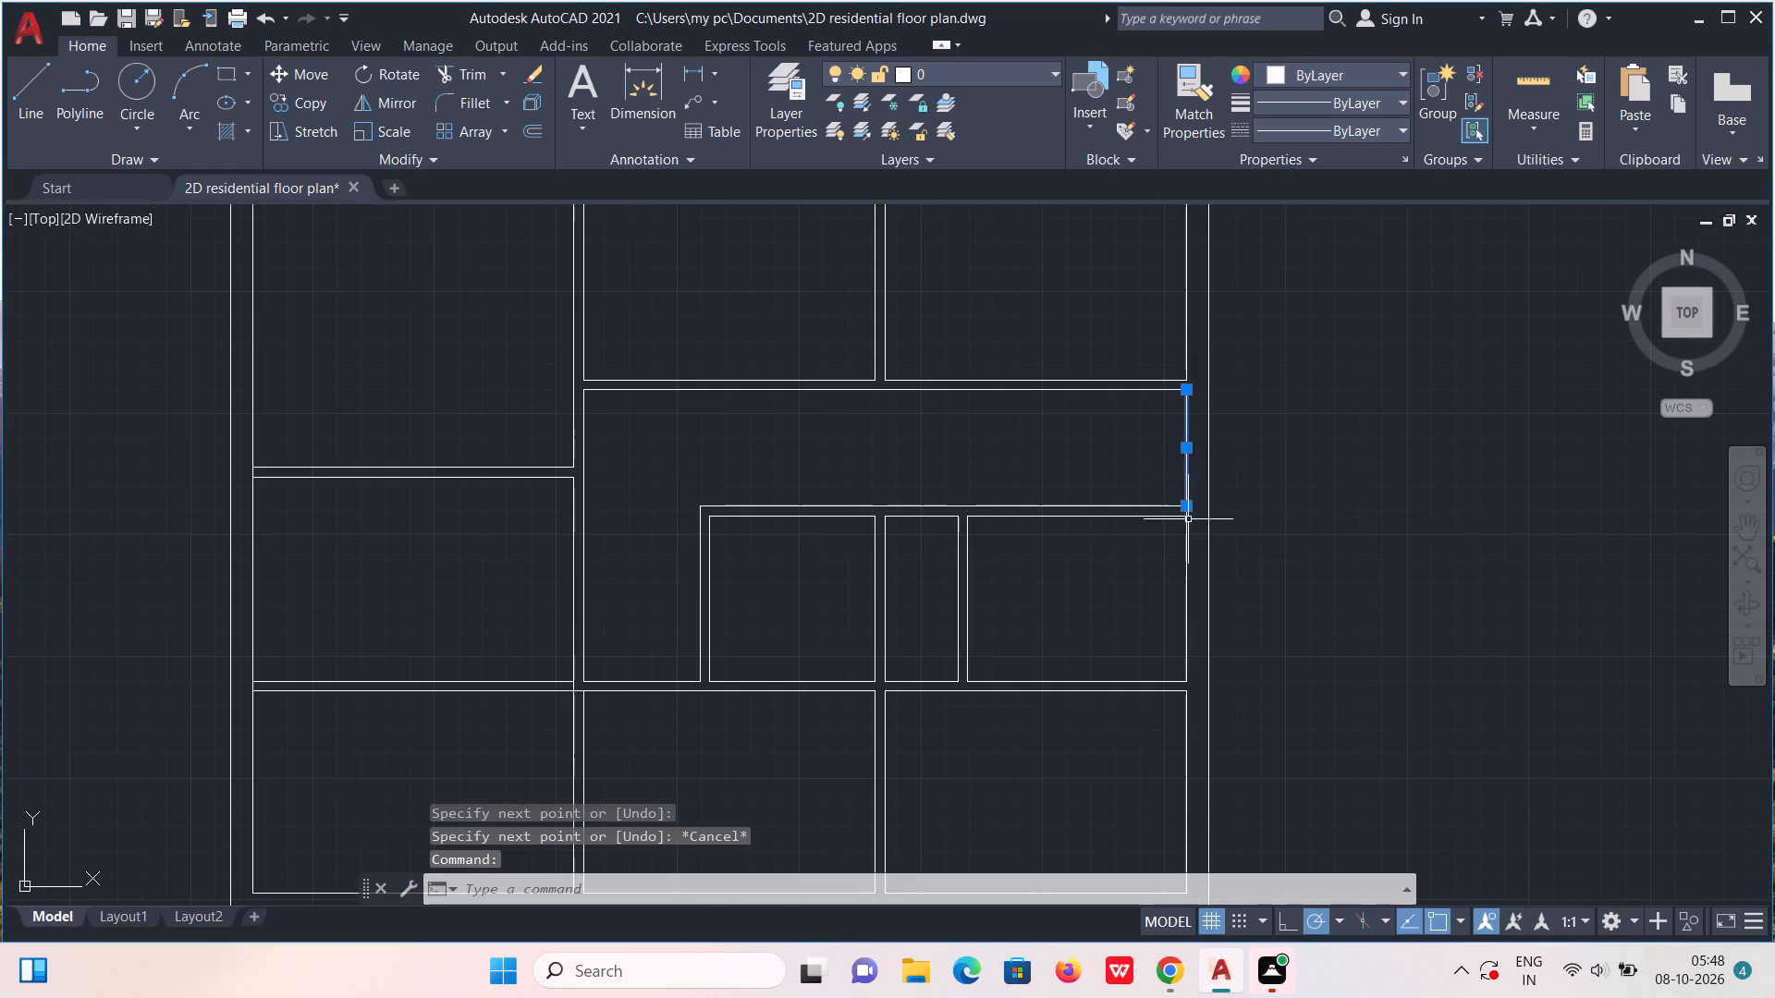
pyautogui.scroll(5, 1185, 519)
pyautogui.click(1189, 433)
pyautogui.scroll(-4, 1188, 490)
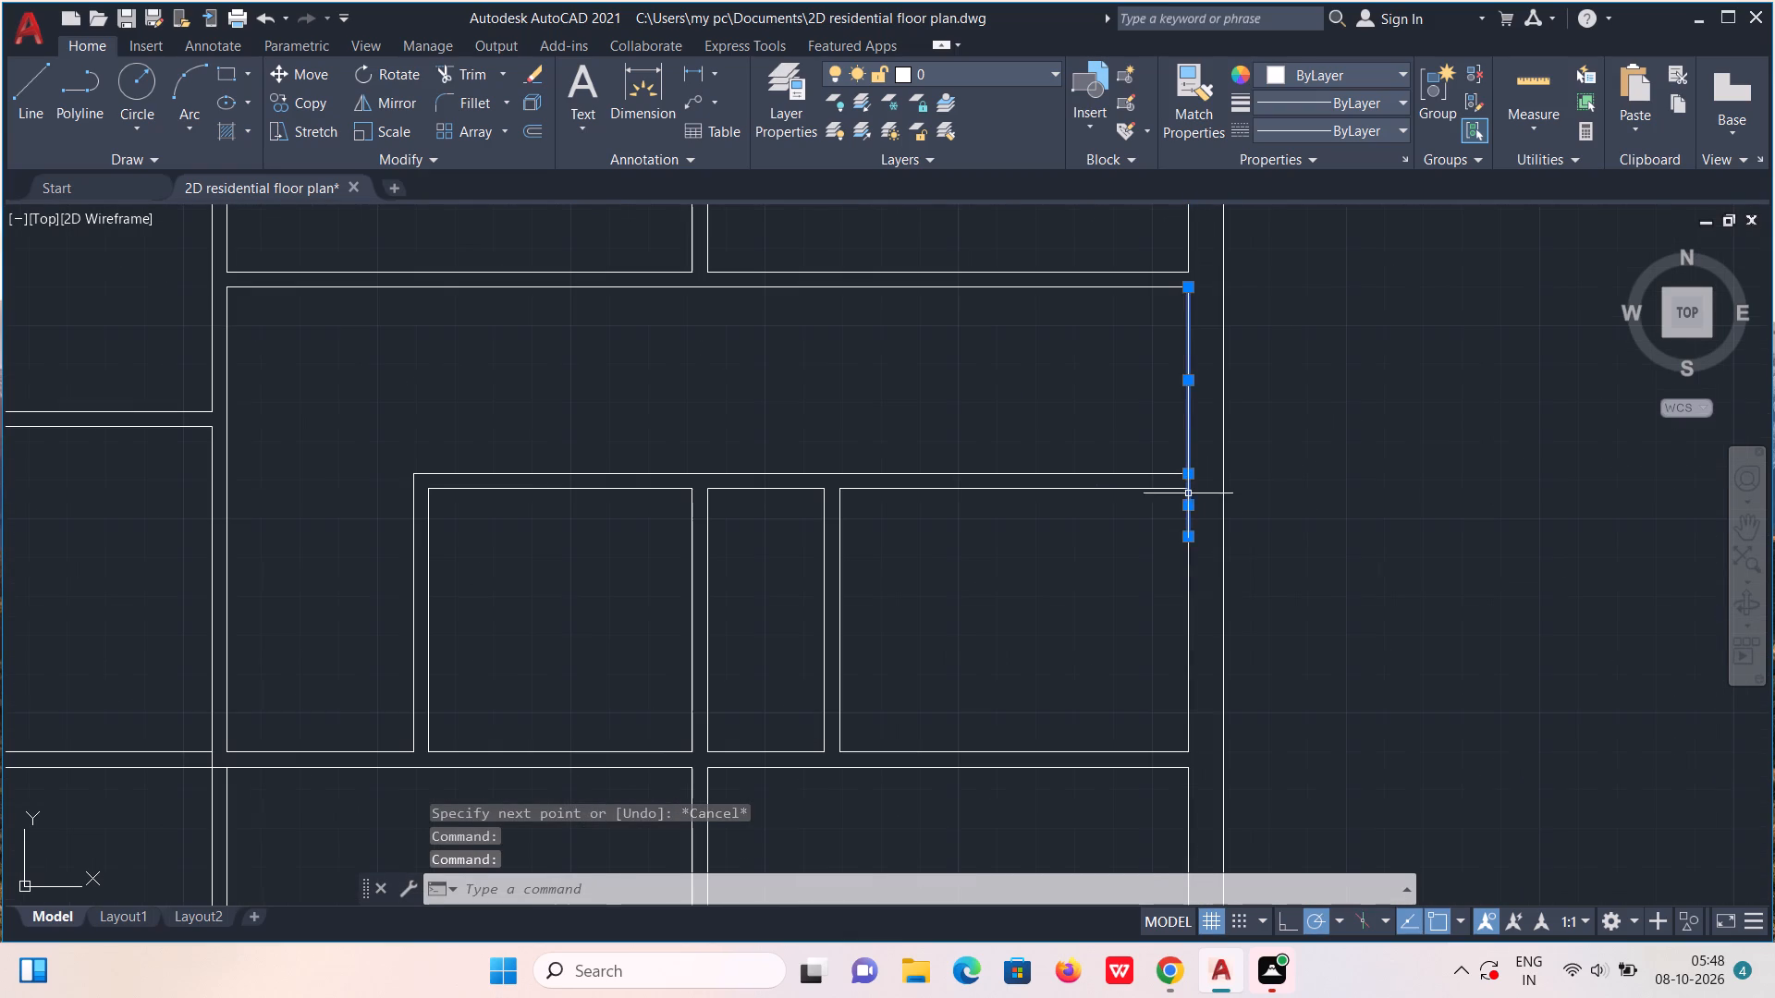
pyautogui.click(1191, 615)
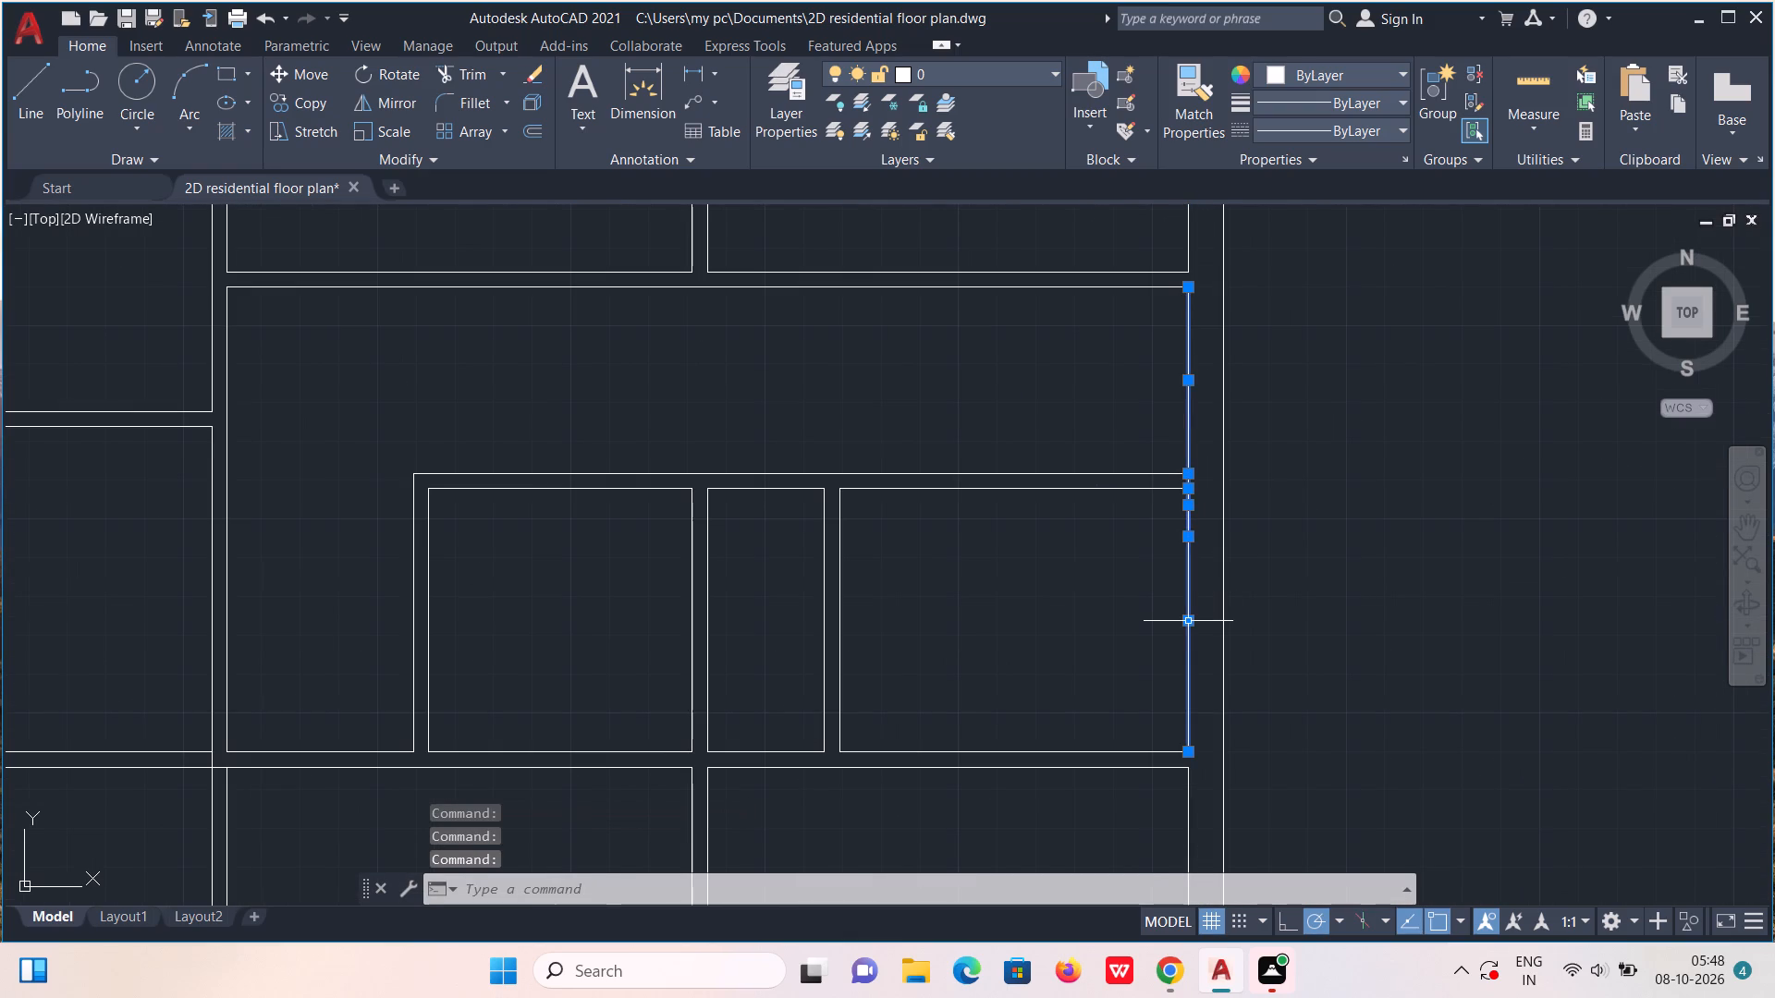
pyautogui.press('j')
pyautogui.press('Return')
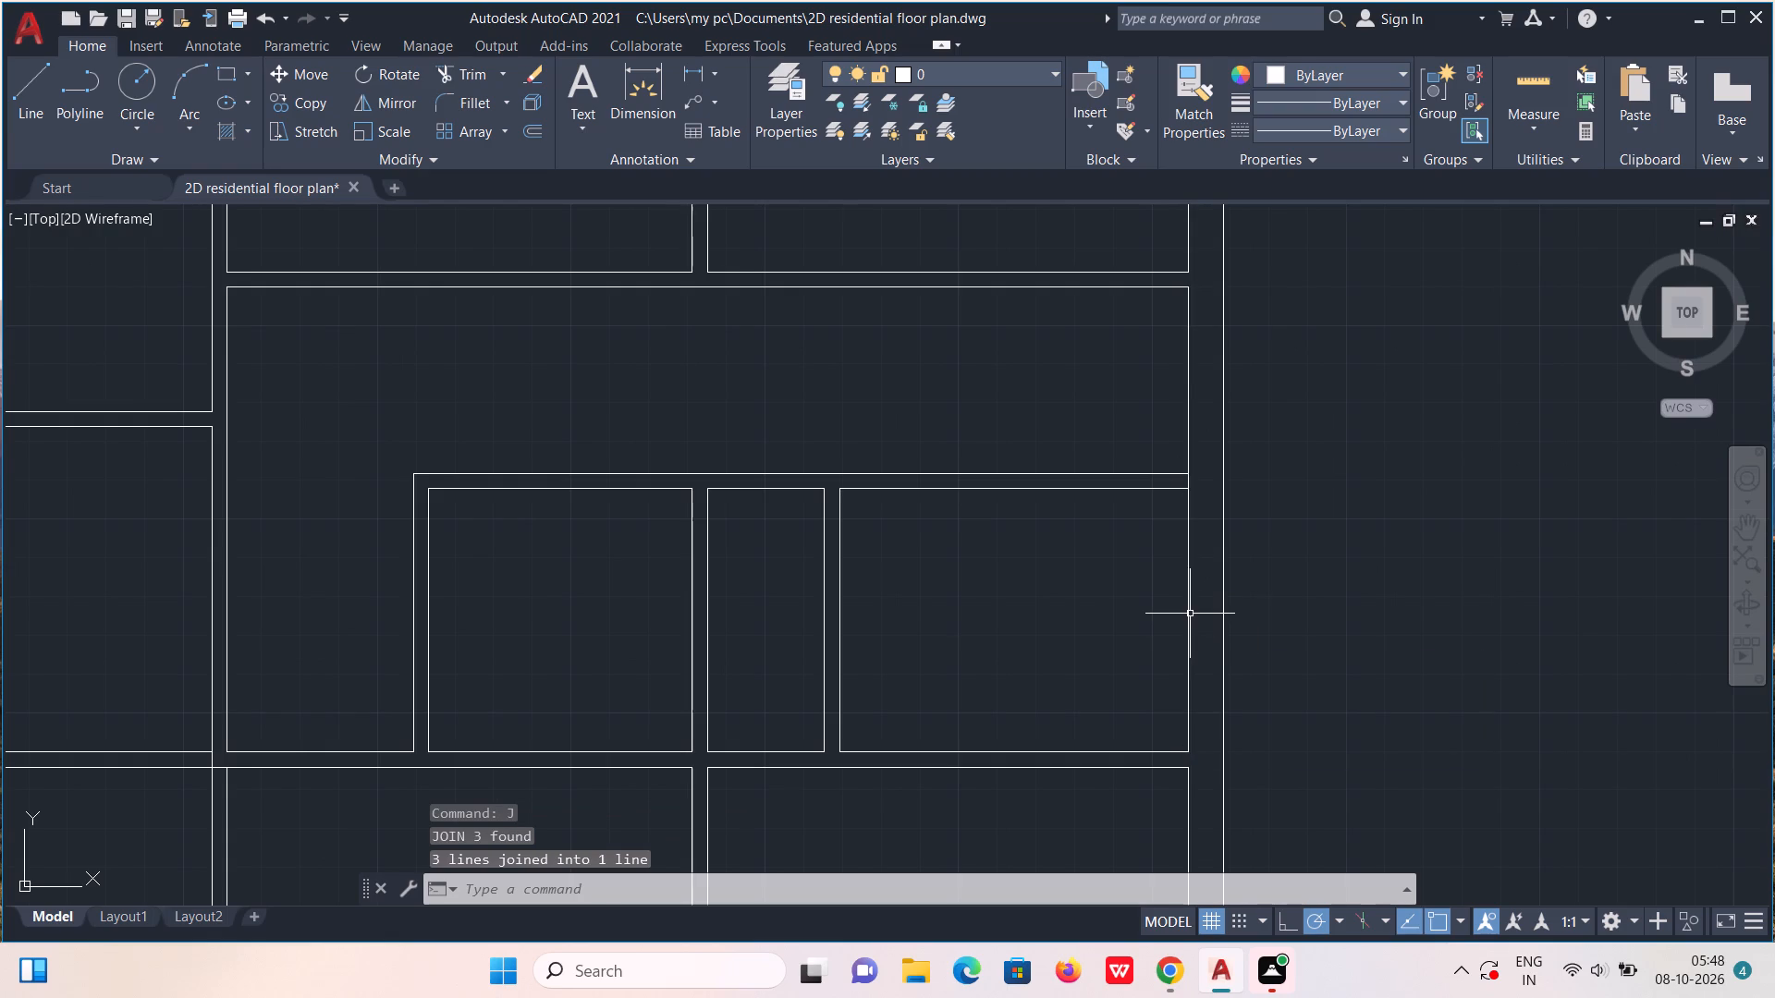
# Offset the joined inner face 2'6" into the house, and offset that copy another 4" for a vertical partition.
pyautogui.click(531, 132)
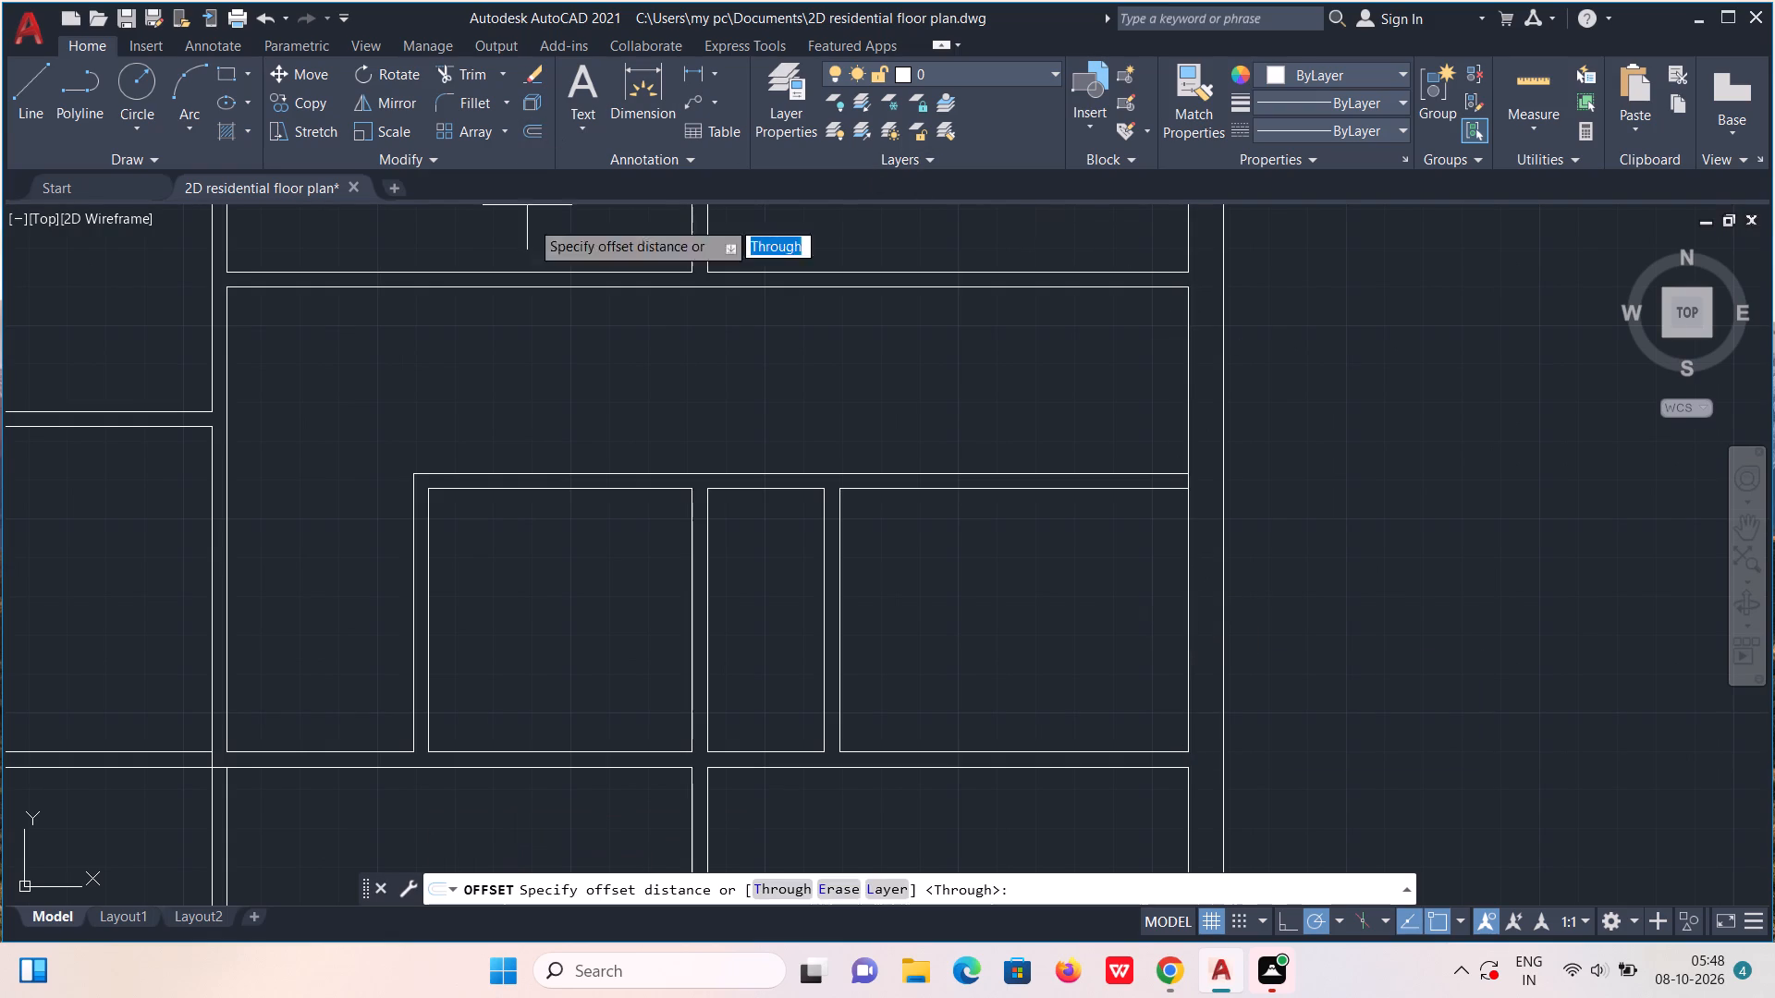
pyautogui.click(790, 883)
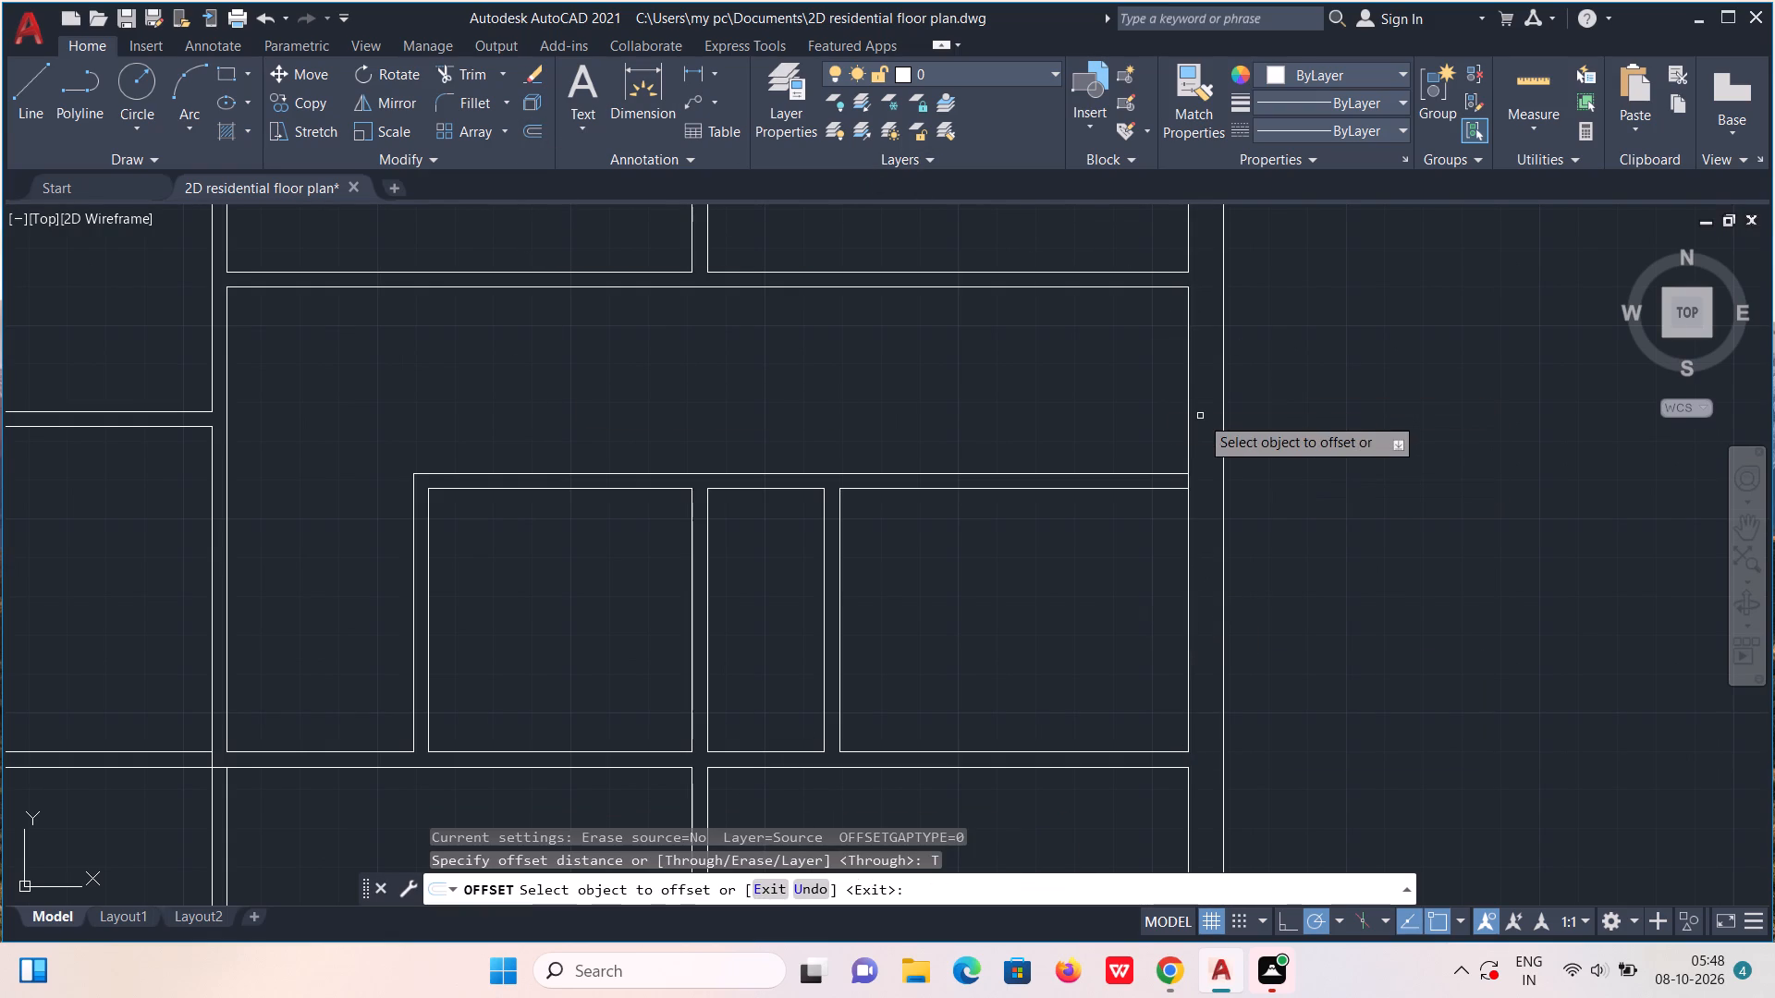
pyautogui.click(1188, 427)
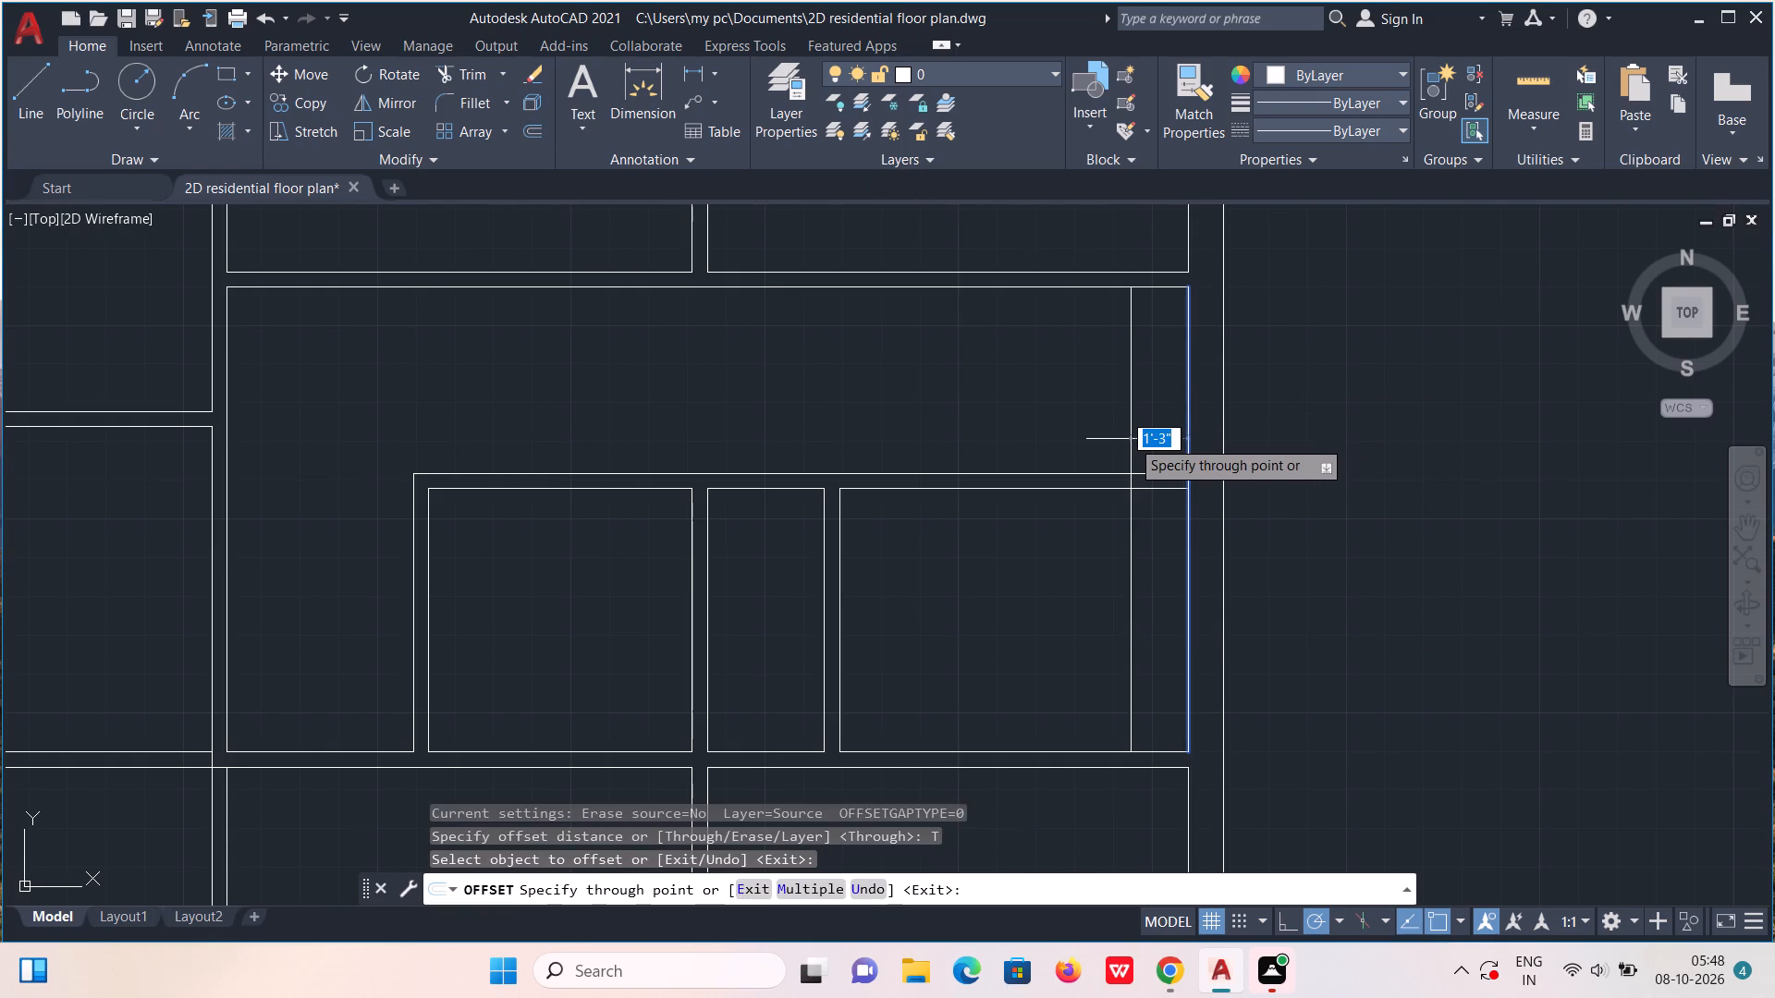
pyautogui.press('2')
pyautogui.write('\'6"')
pyautogui.press('Return')
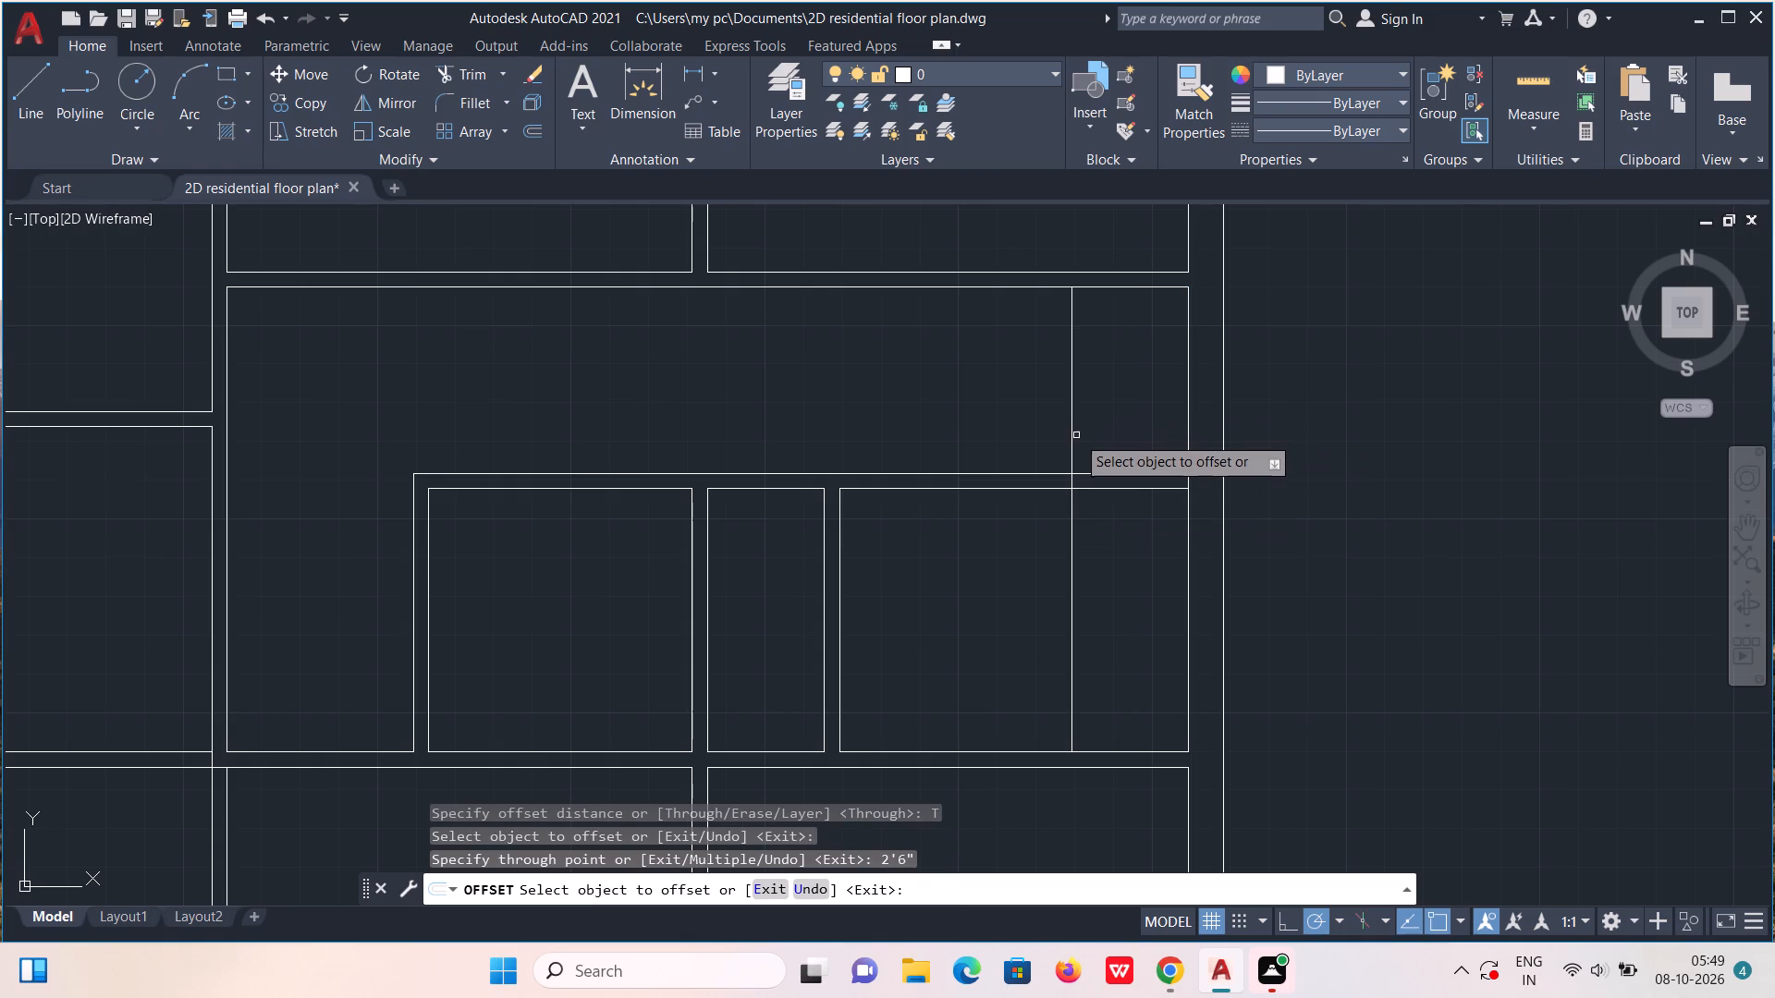
pyautogui.click(1073, 440)
pyautogui.write('4"')
pyautogui.press('Return')
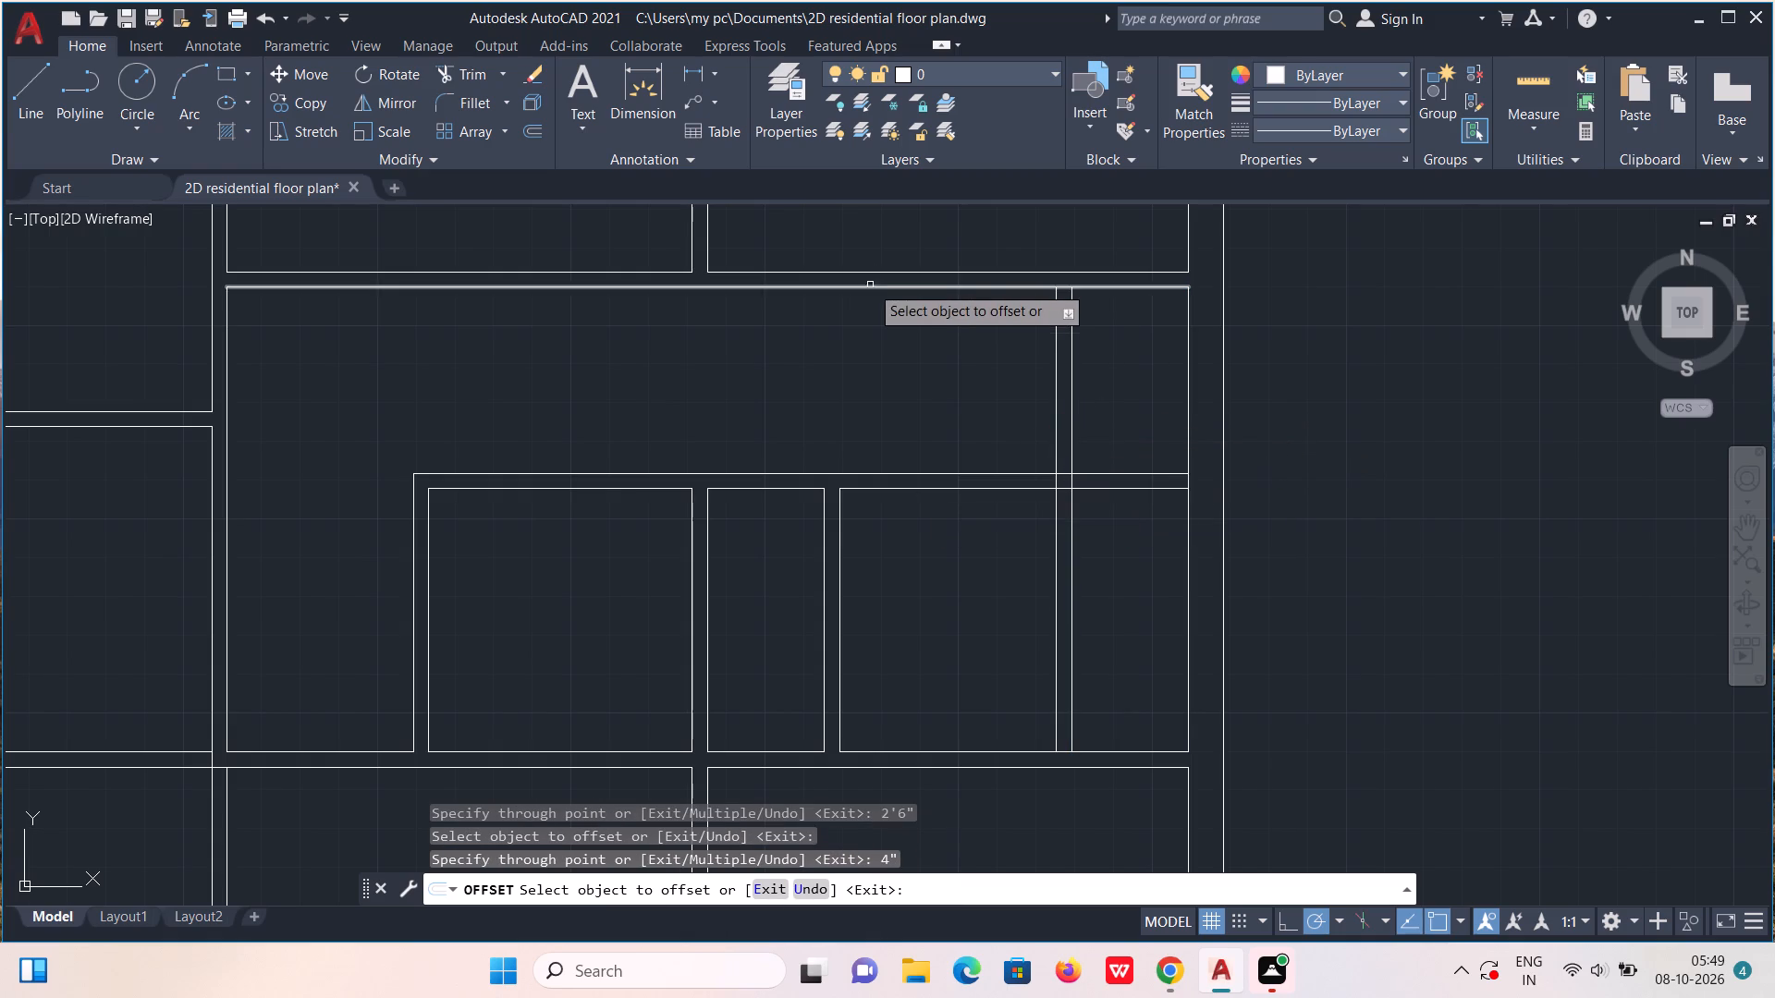
# Offset the lower face of the corridor's upper wall 5' down, and offset that copy another 4" down.
pyautogui.click(877, 289)
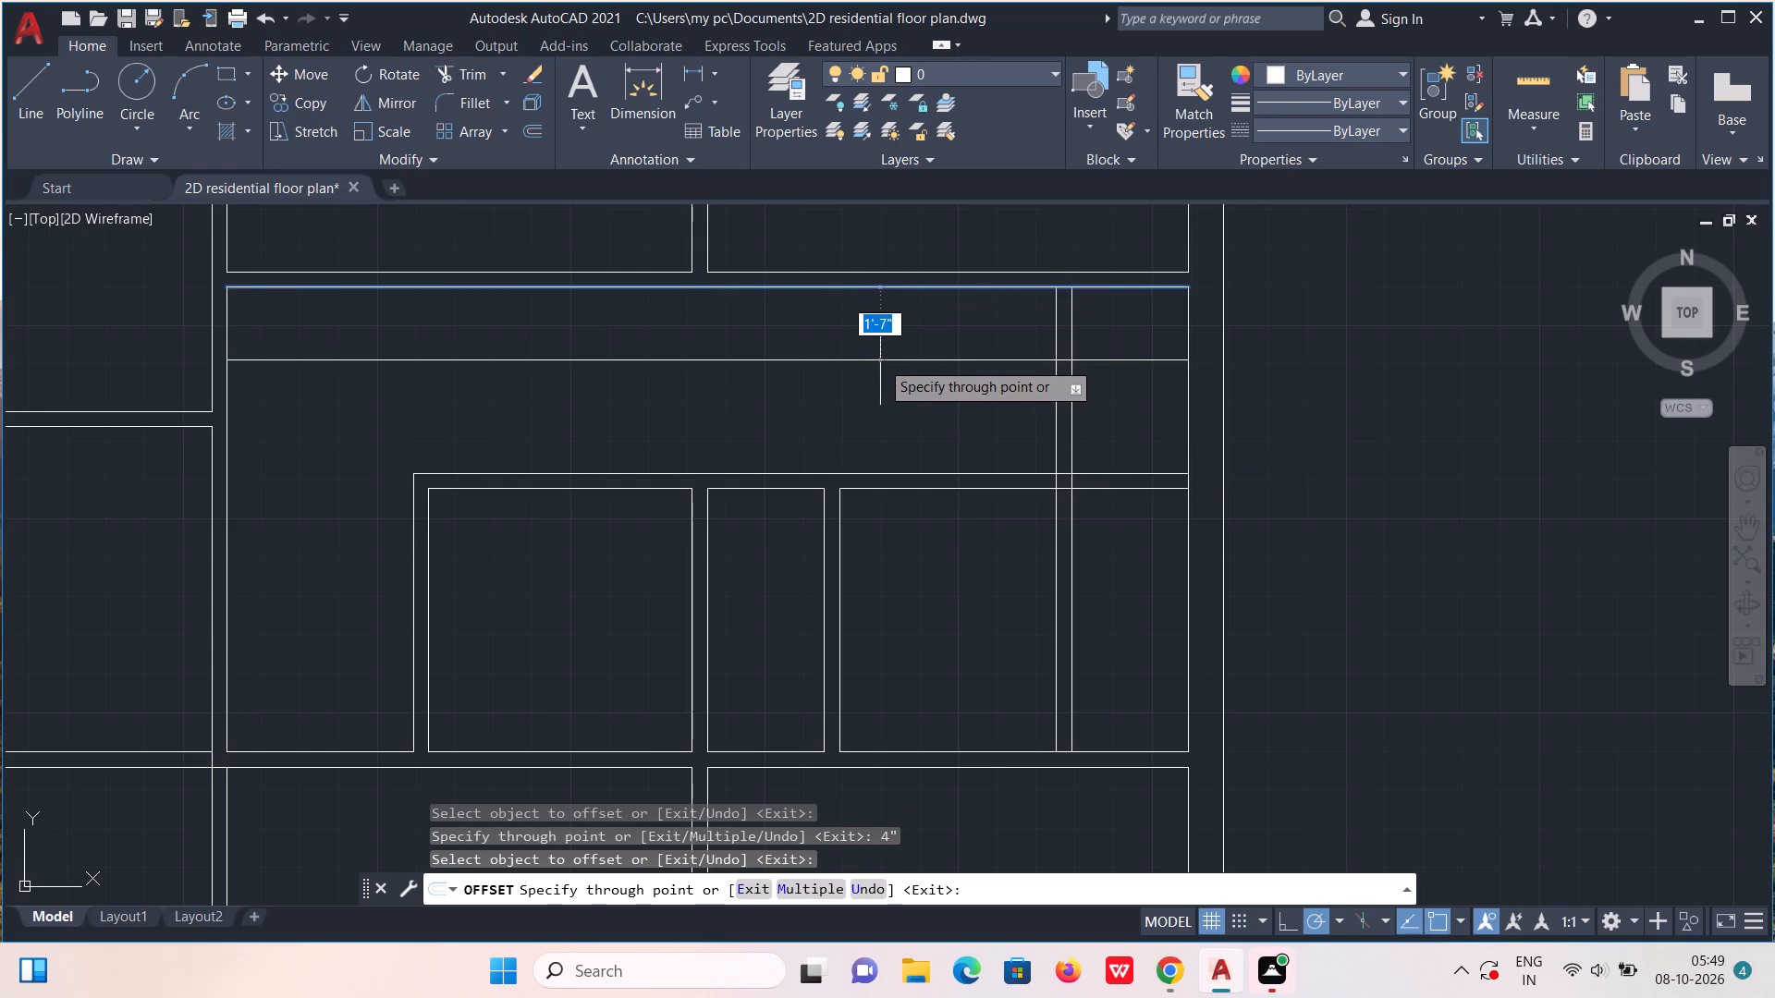
pyautogui.write("5'")
pyautogui.press('Return')
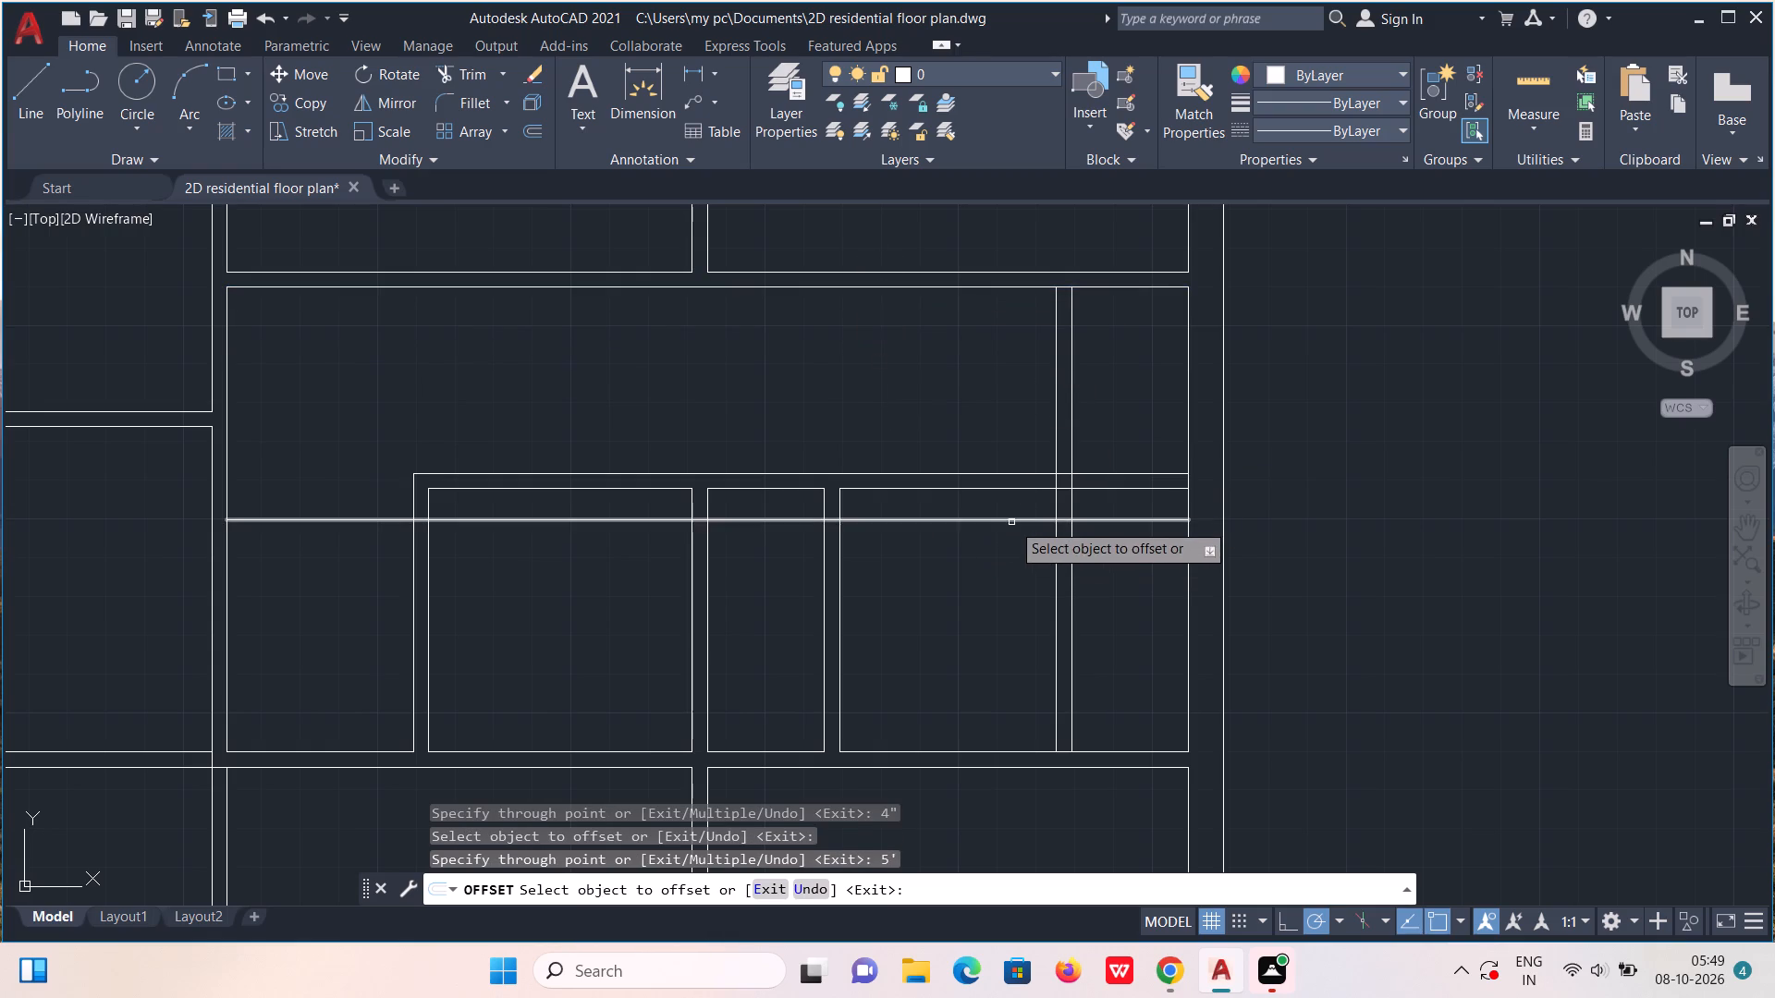
pyautogui.click(1011, 522)
pyautogui.write('4"')
pyautogui.press('Return')
# Trim the two new horizontal lines out of the corridor leg and rooms to the left of the new vertical partition.
pyautogui.click(458, 67)
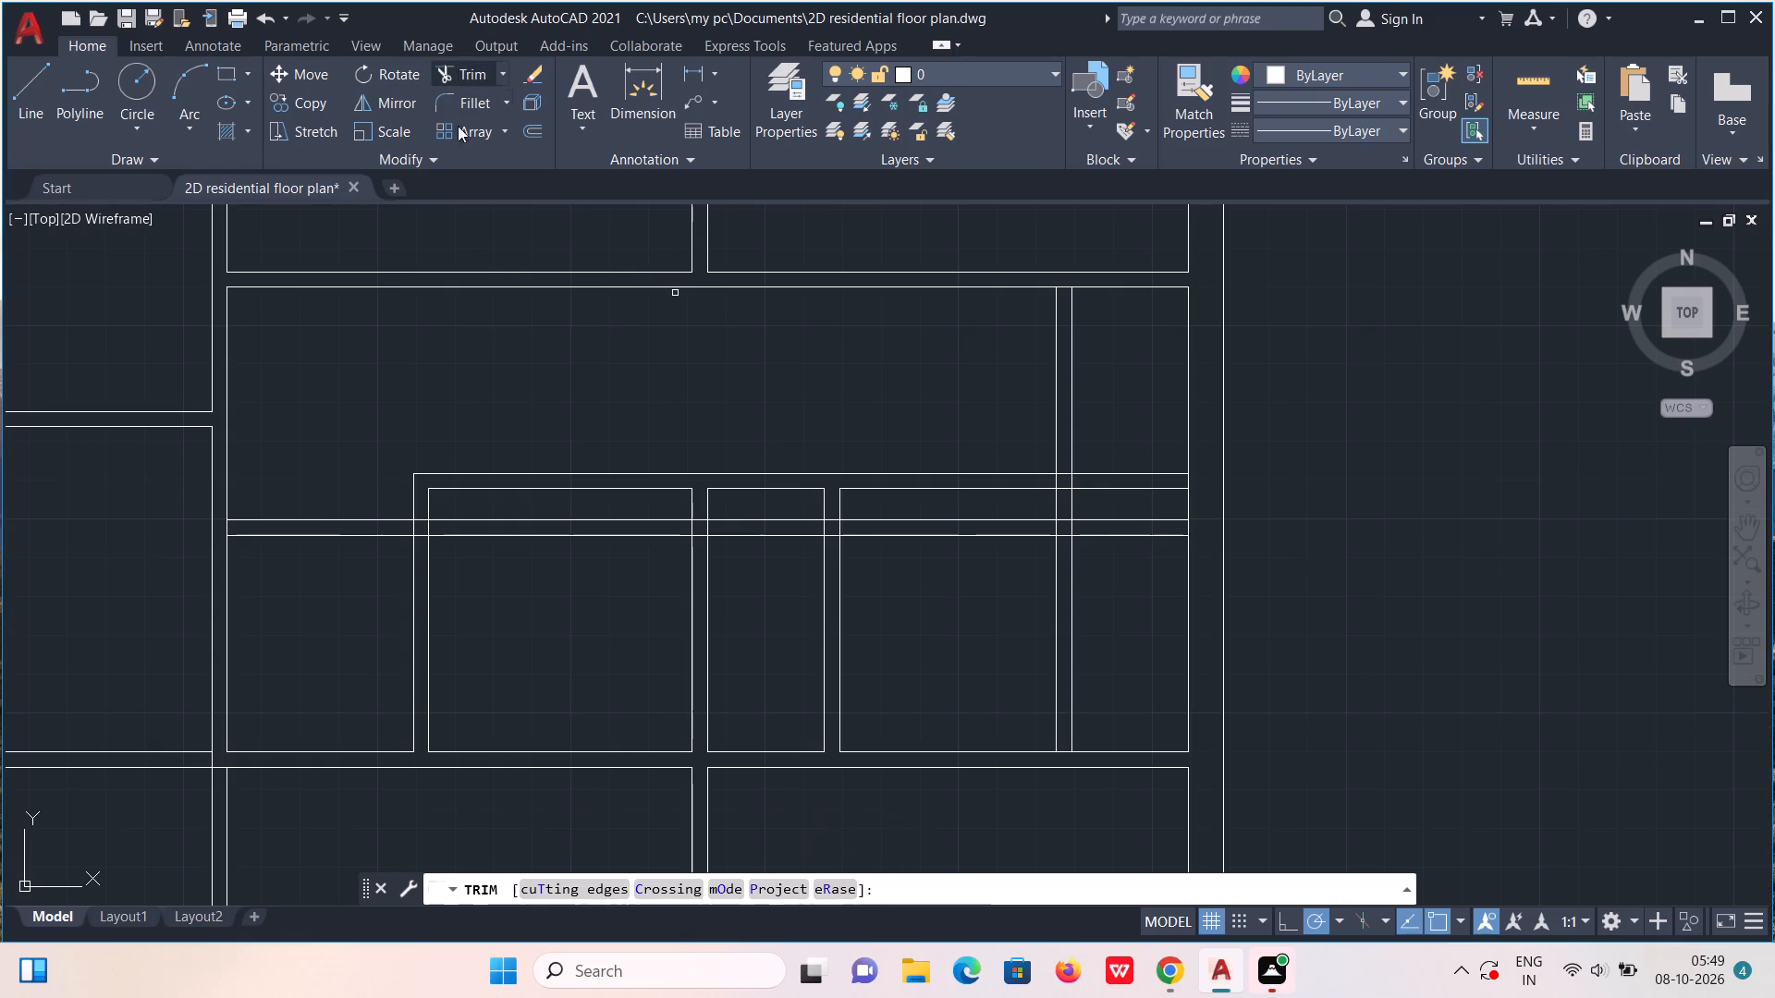
pyautogui.moveTo(573, 501); pyautogui.dragTo(580, 548)
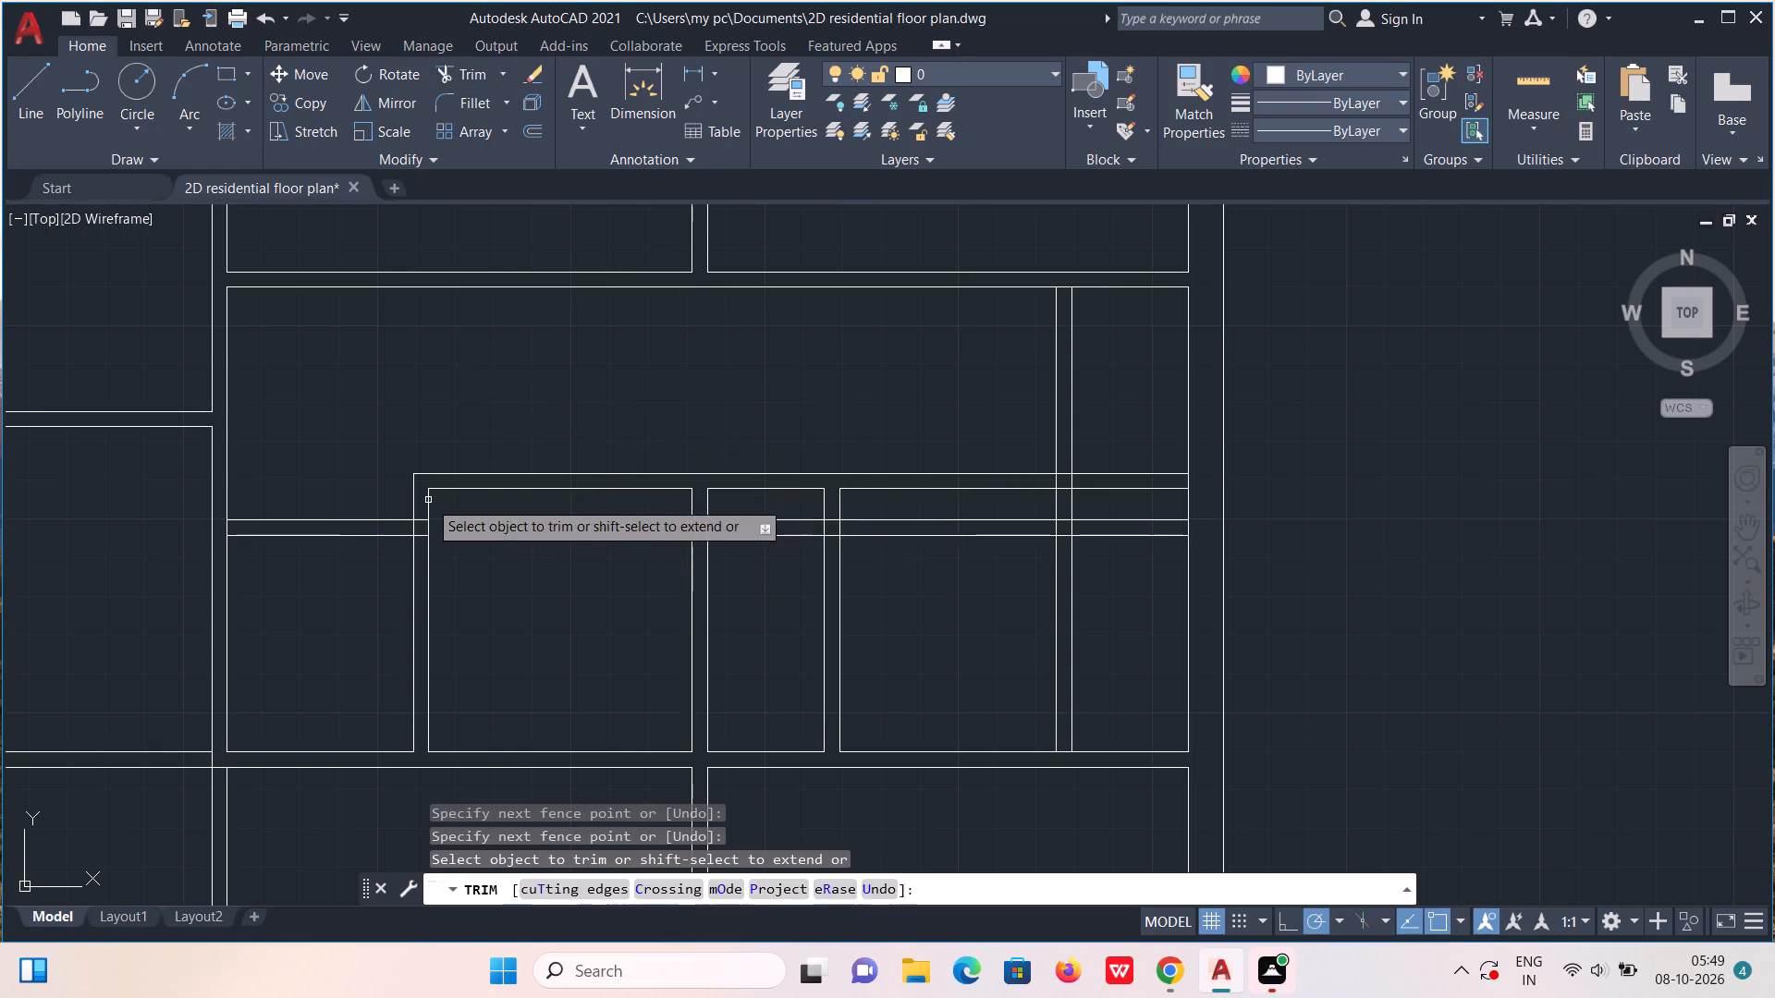
pyautogui.moveTo(382, 478); pyautogui.dragTo(367, 575)
pyautogui.moveTo(759, 507); pyautogui.dragTo(776, 569)
pyautogui.moveTo(969, 506); pyautogui.dragTo(969, 529)
pyautogui.moveTo(969, 530); pyautogui.dragTo(970, 539)
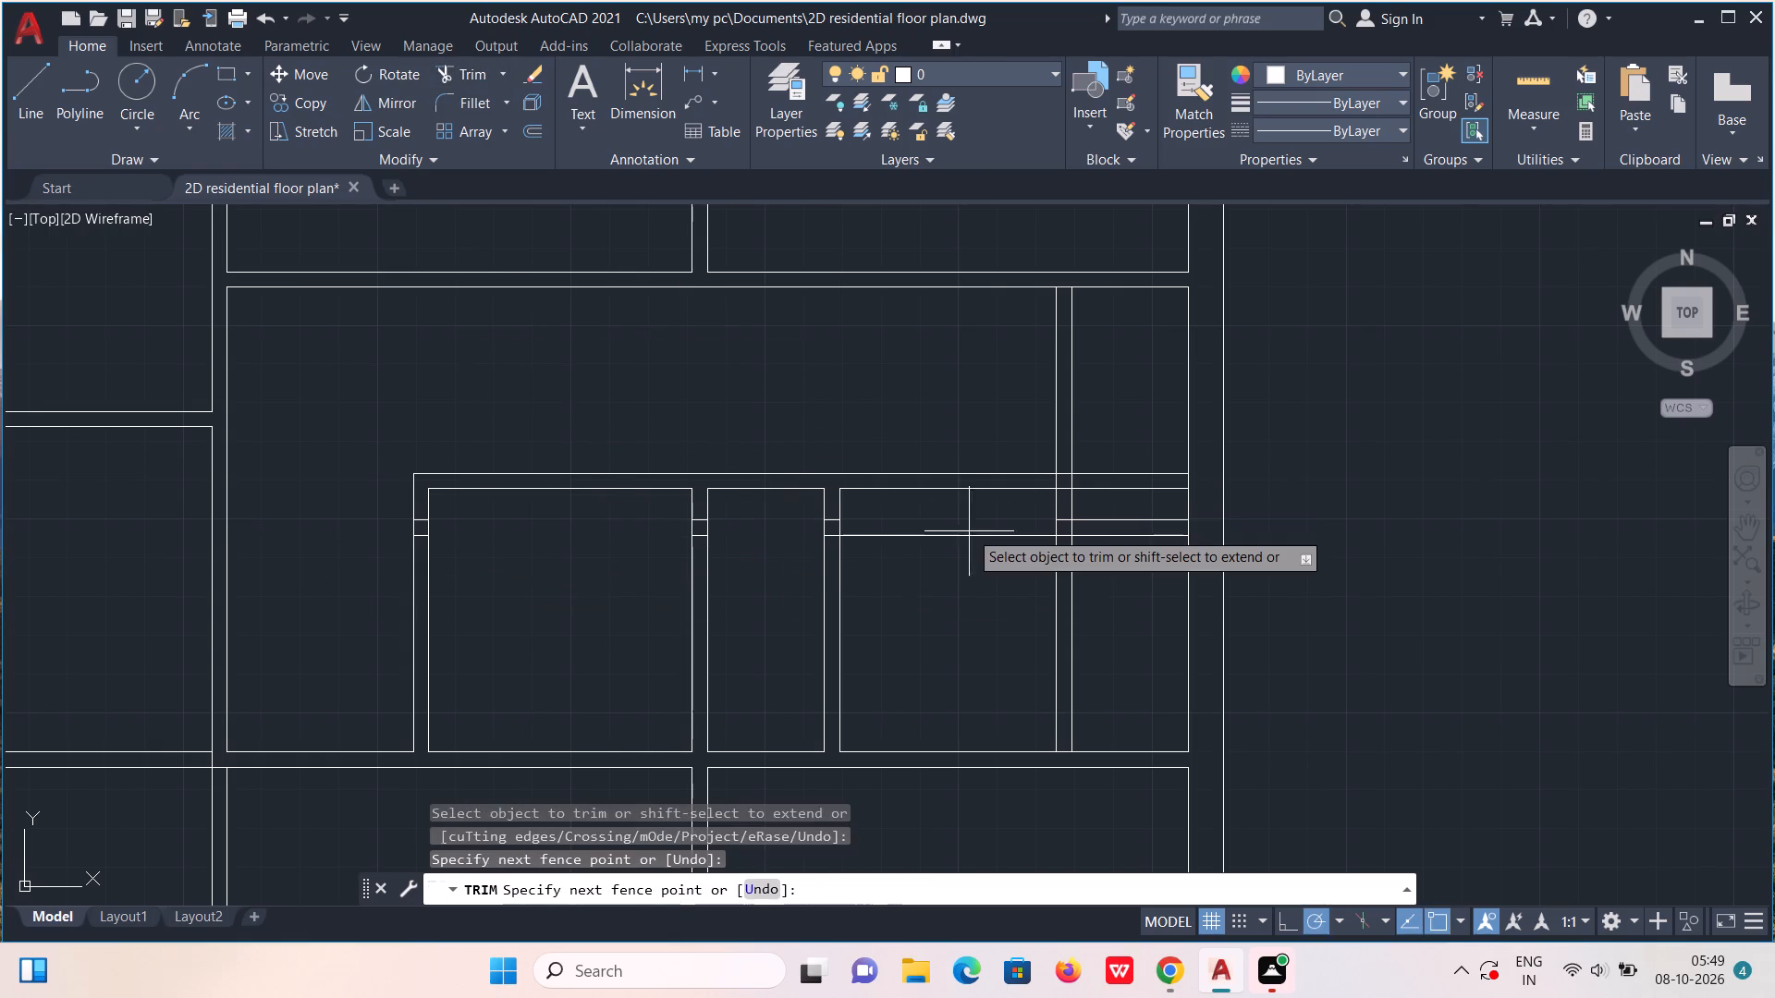
pyautogui.moveTo(970, 539); pyautogui.dragTo(978, 574)
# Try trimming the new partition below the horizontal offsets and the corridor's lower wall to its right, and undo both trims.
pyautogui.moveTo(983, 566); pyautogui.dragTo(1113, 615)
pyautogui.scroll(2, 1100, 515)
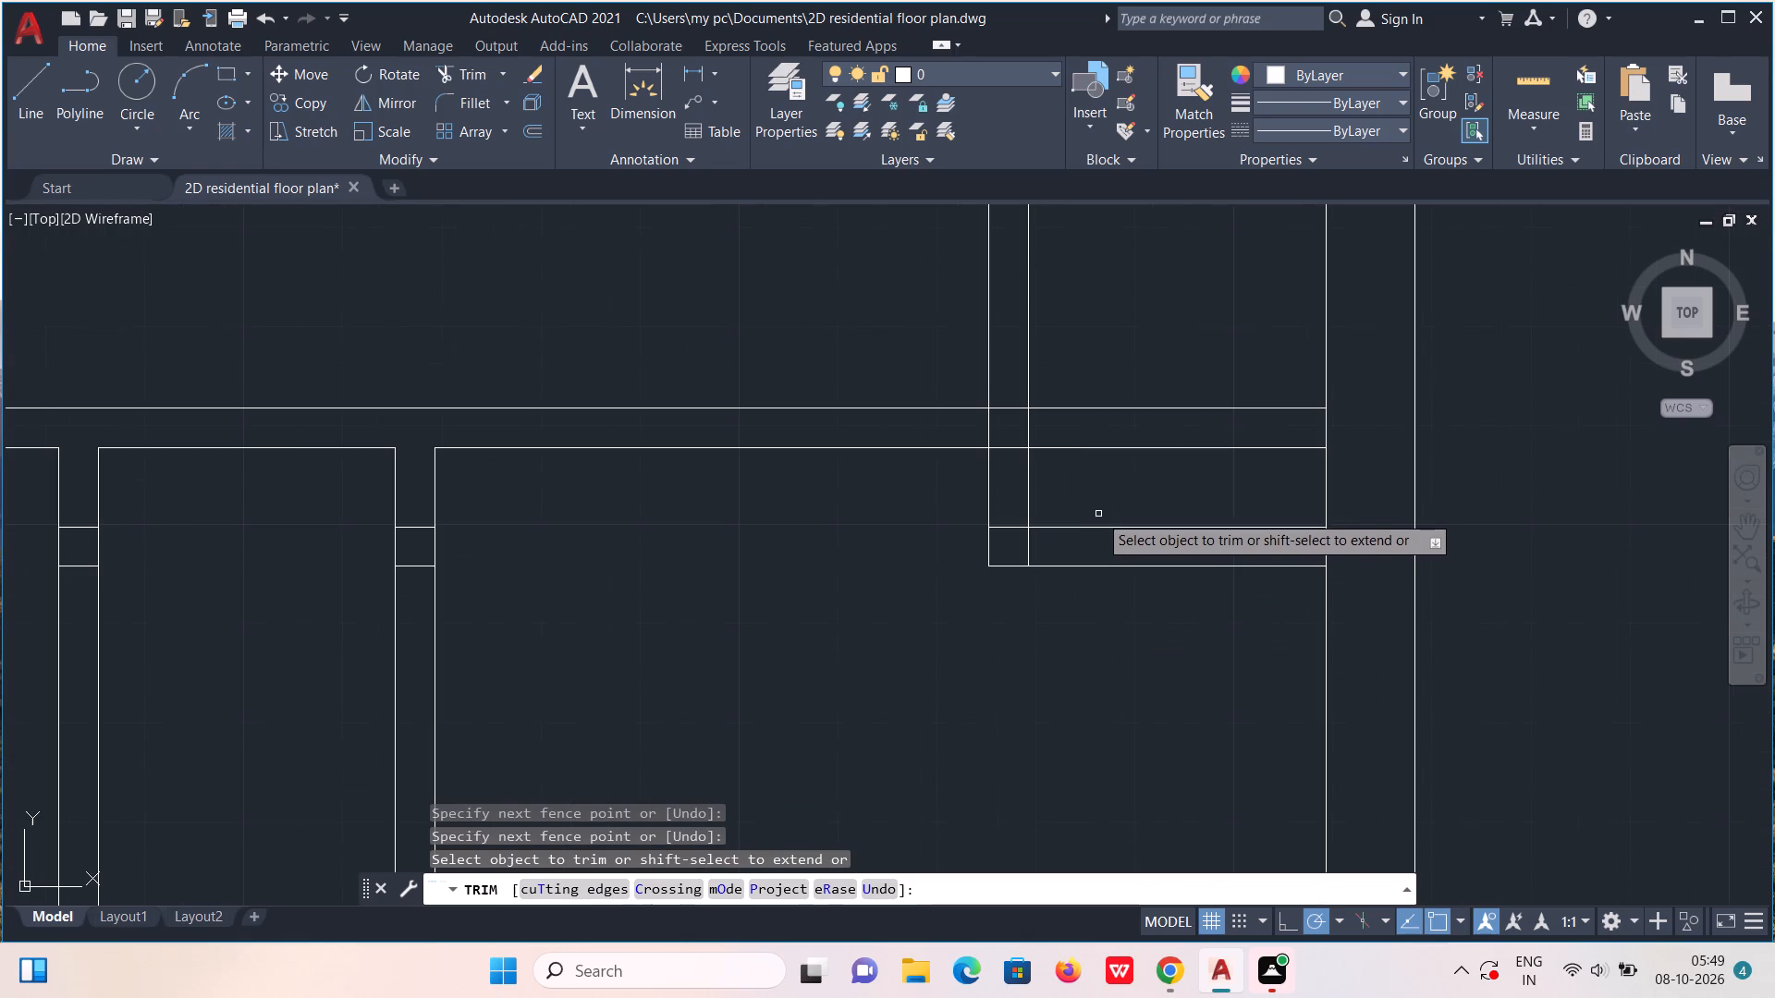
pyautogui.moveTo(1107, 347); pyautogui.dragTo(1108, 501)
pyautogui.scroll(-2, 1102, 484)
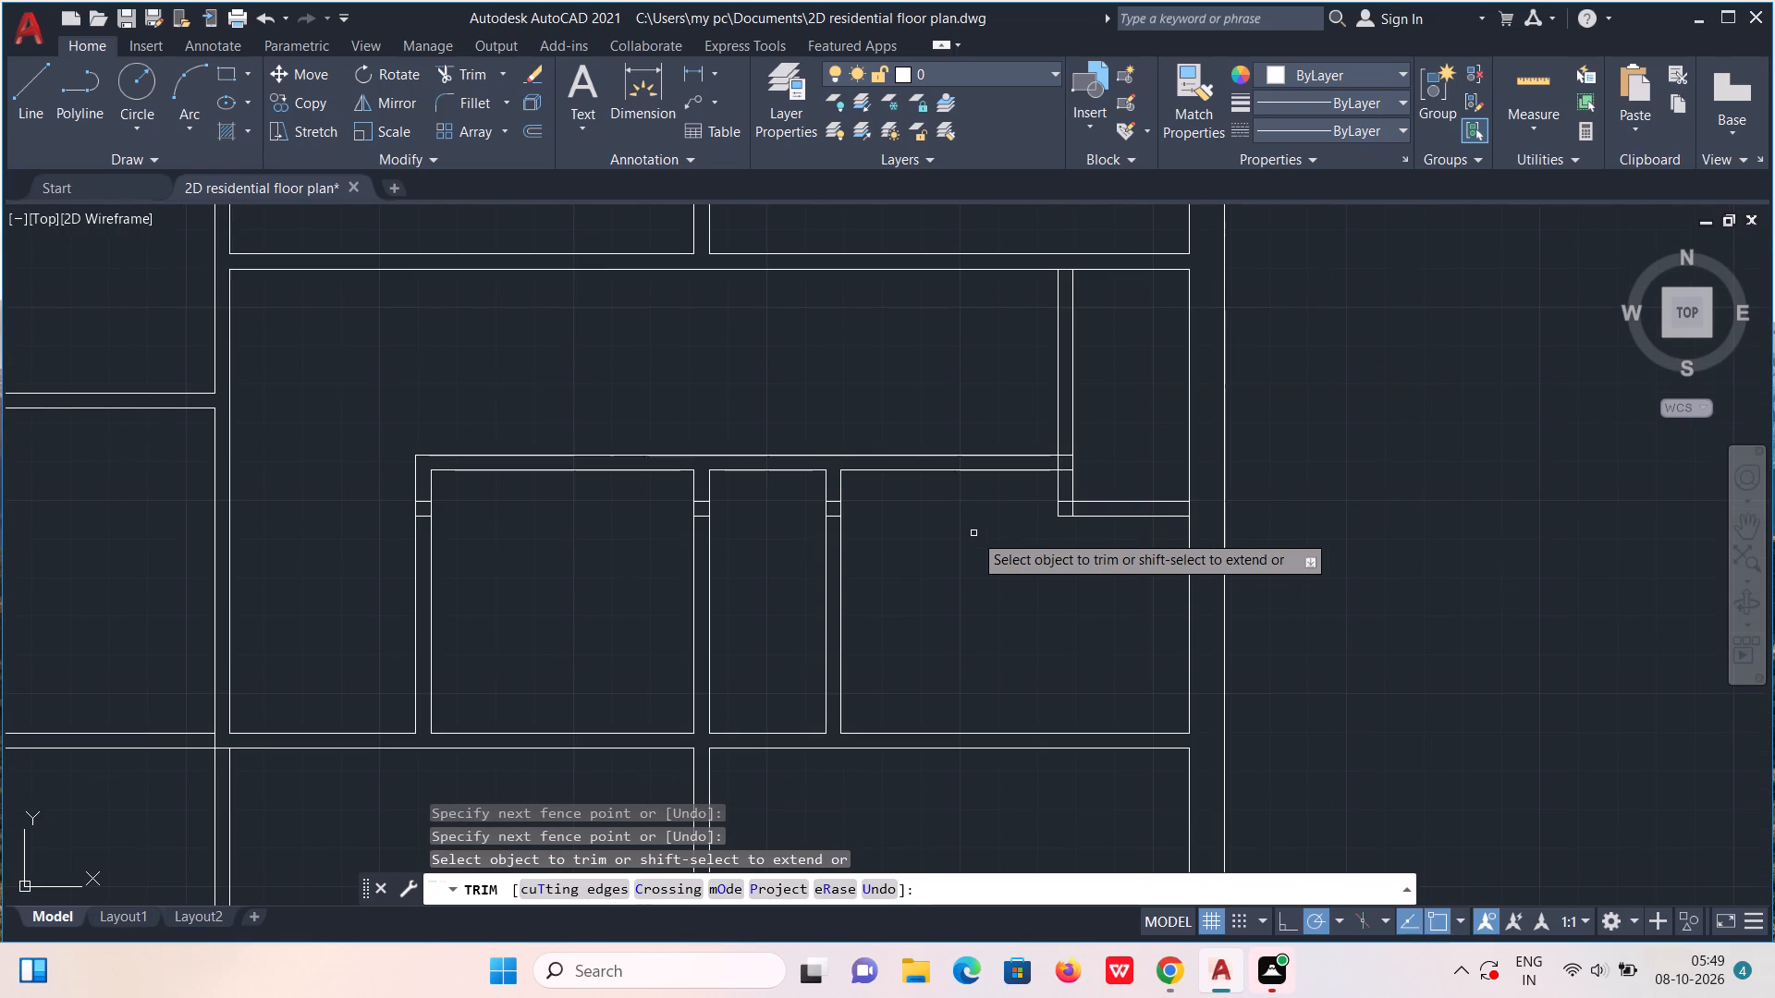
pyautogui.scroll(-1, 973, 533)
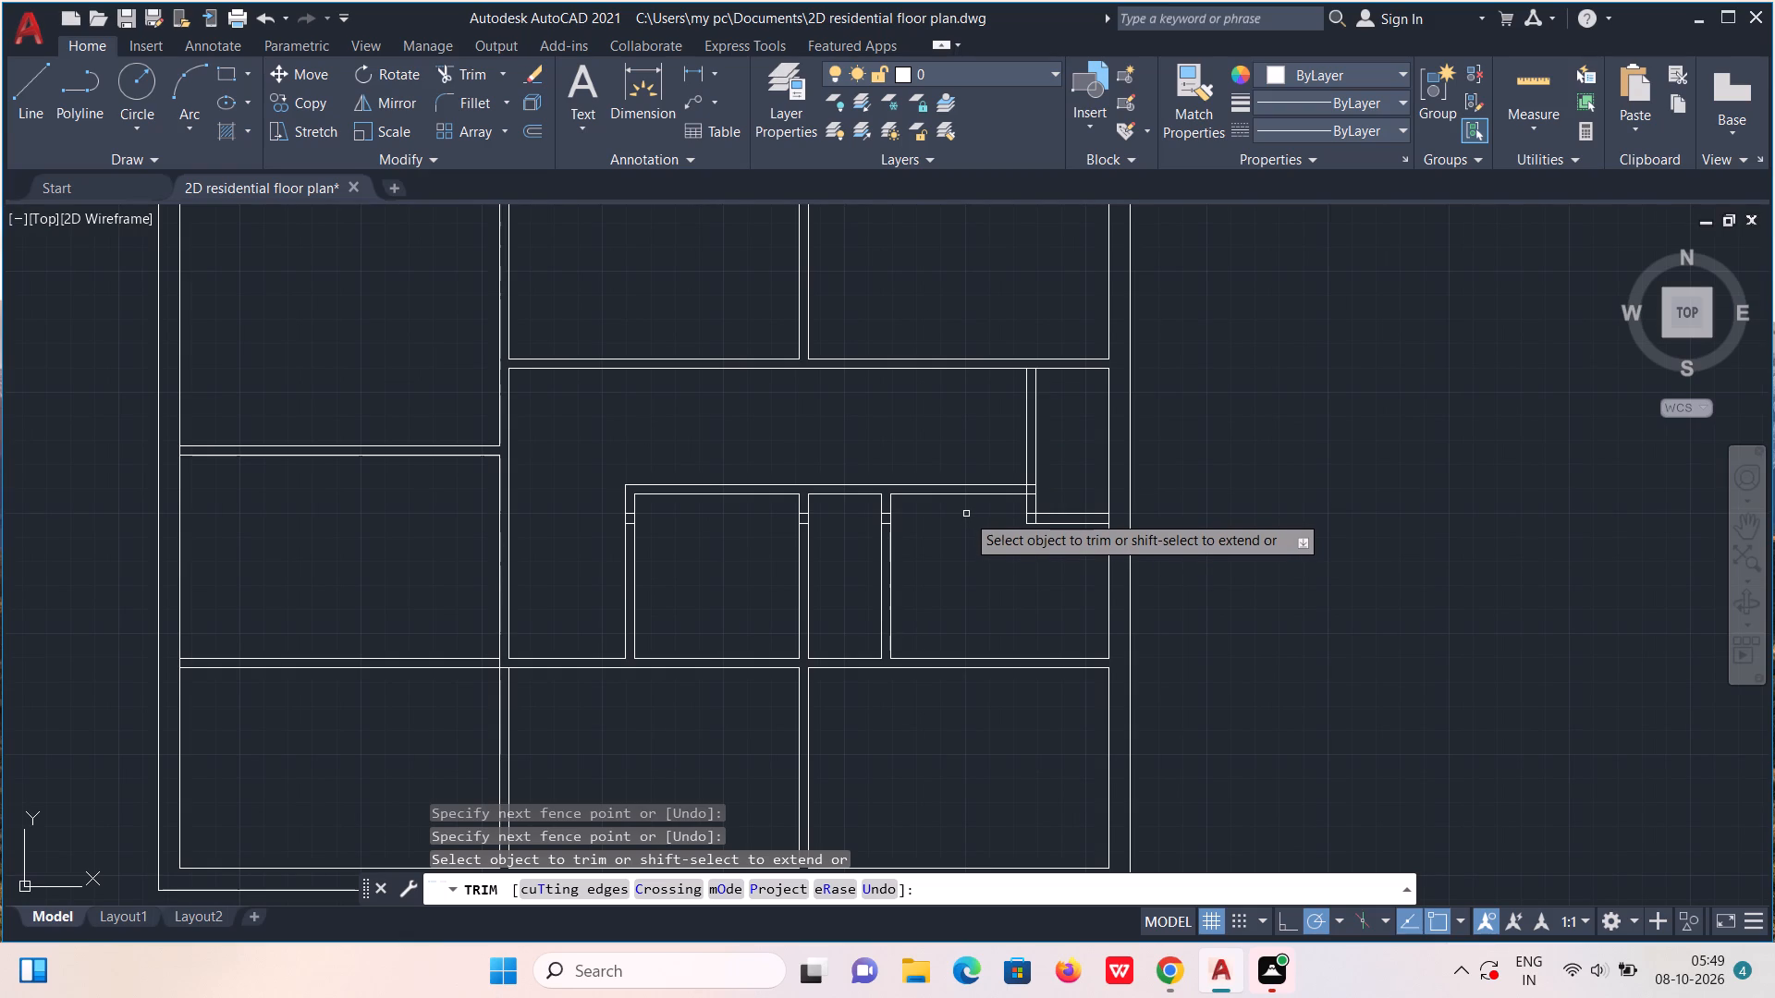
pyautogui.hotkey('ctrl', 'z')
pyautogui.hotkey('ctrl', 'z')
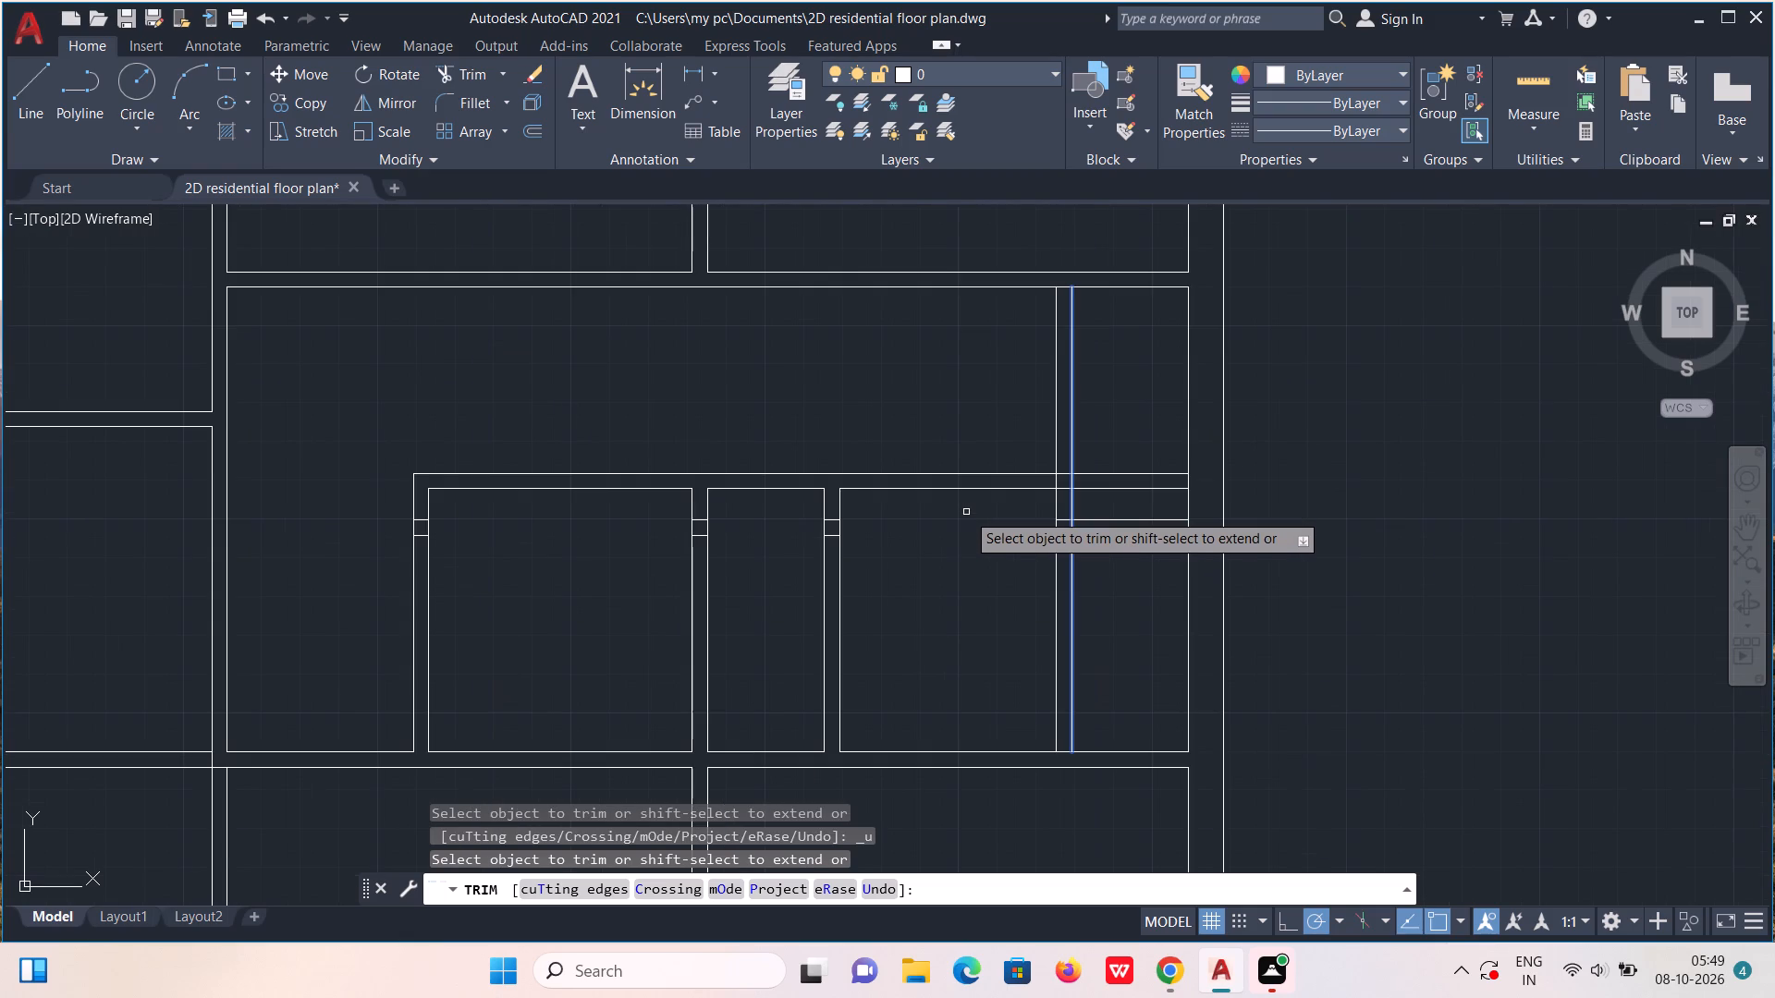
# Trim the corridor's lower wall lines and the upper new horizontal line between the new partition and the exterior wall.
pyautogui.moveTo(1132, 448); pyautogui.dragTo(1132, 521)
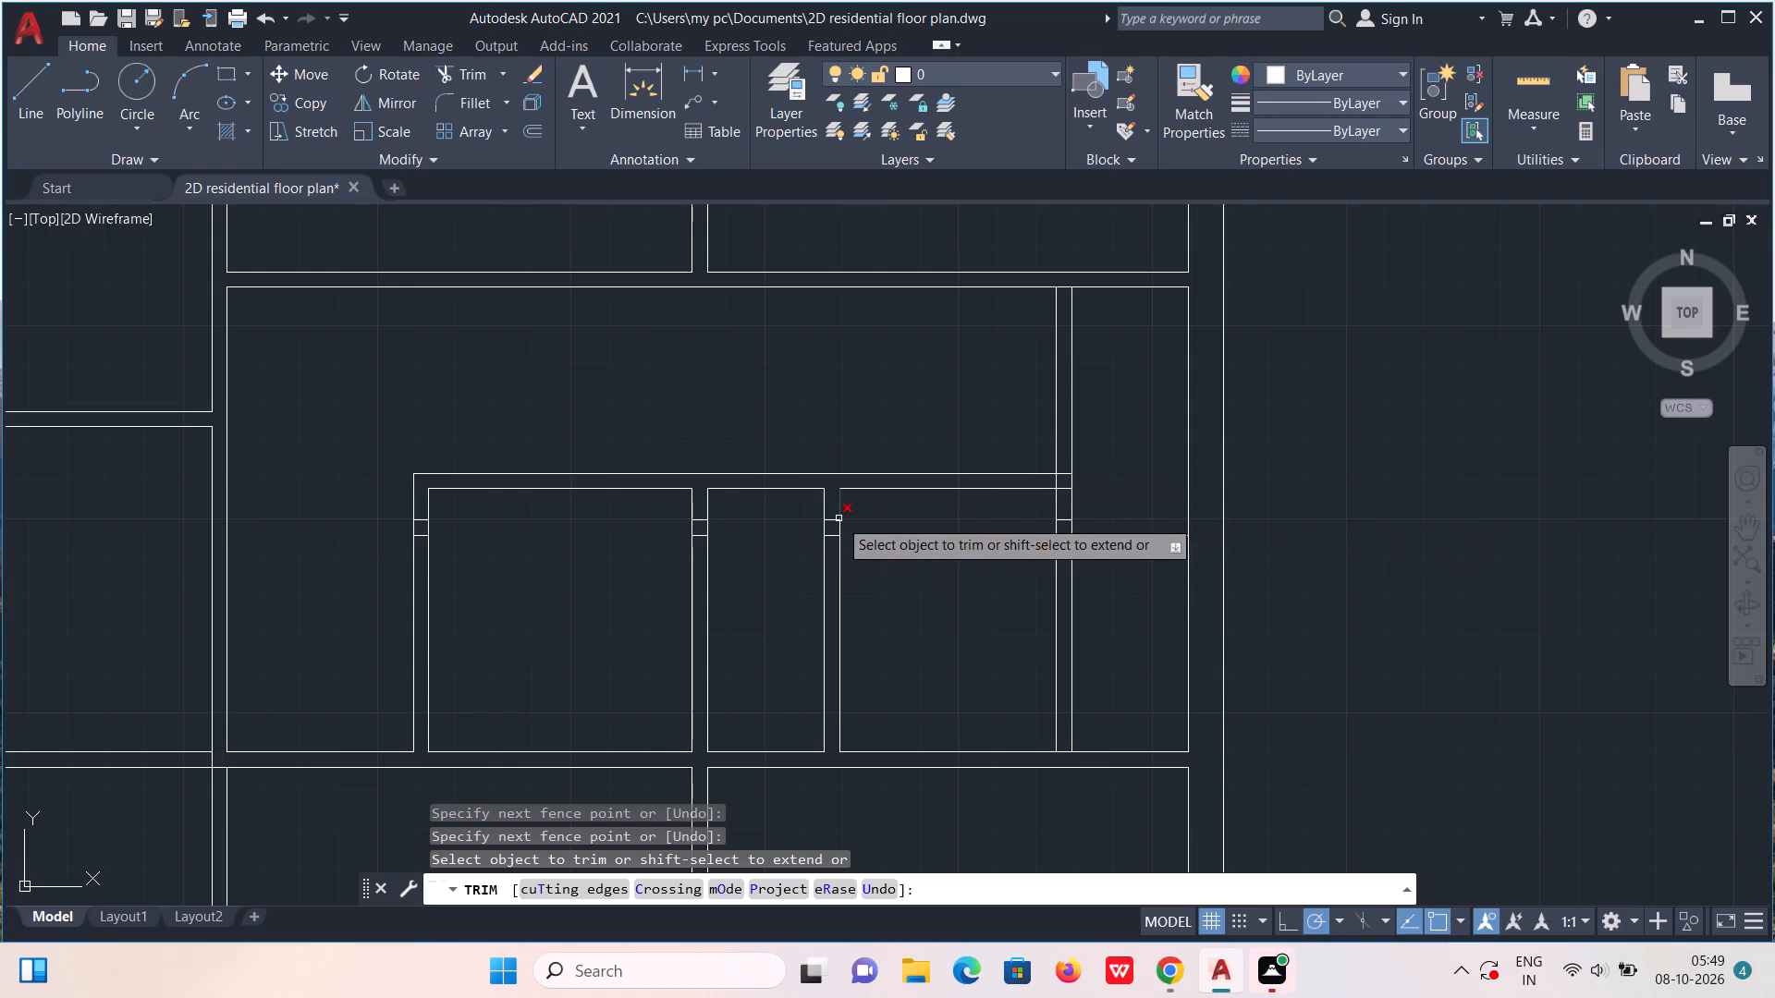
pyautogui.press('Escape')
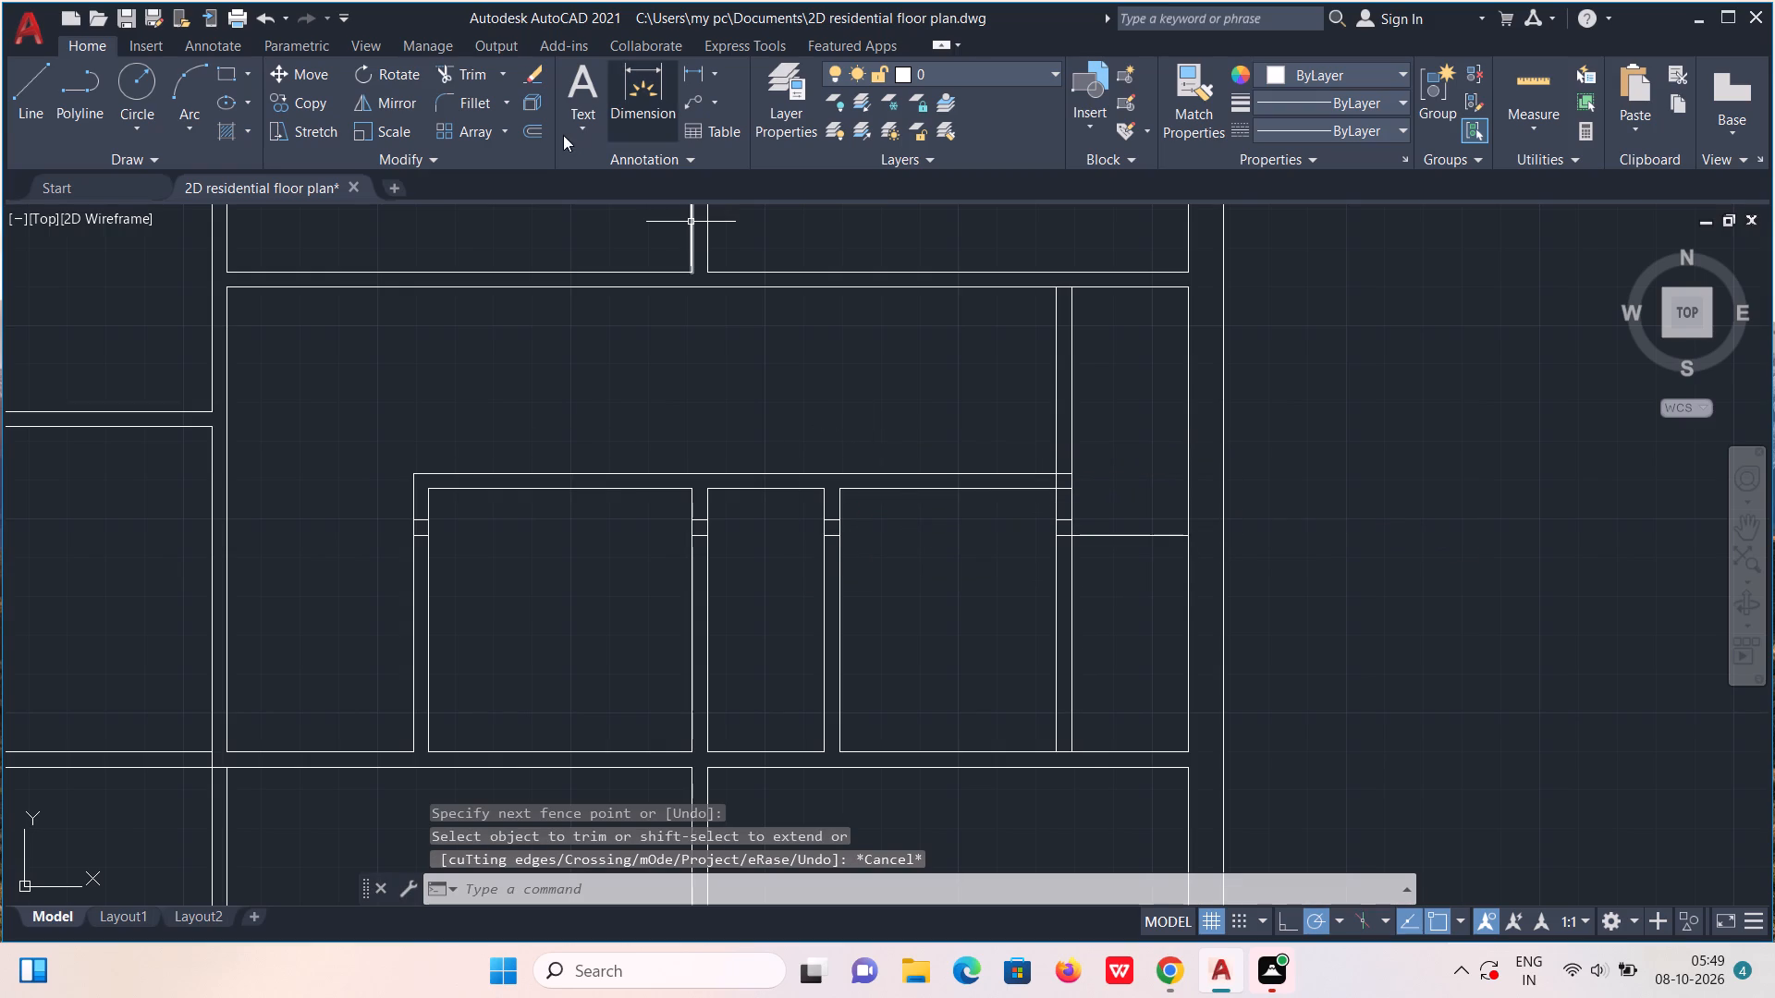
# Offset the new partition's left face 3' to the left, and offset that copy another 4" left.
pyautogui.click(532, 131)
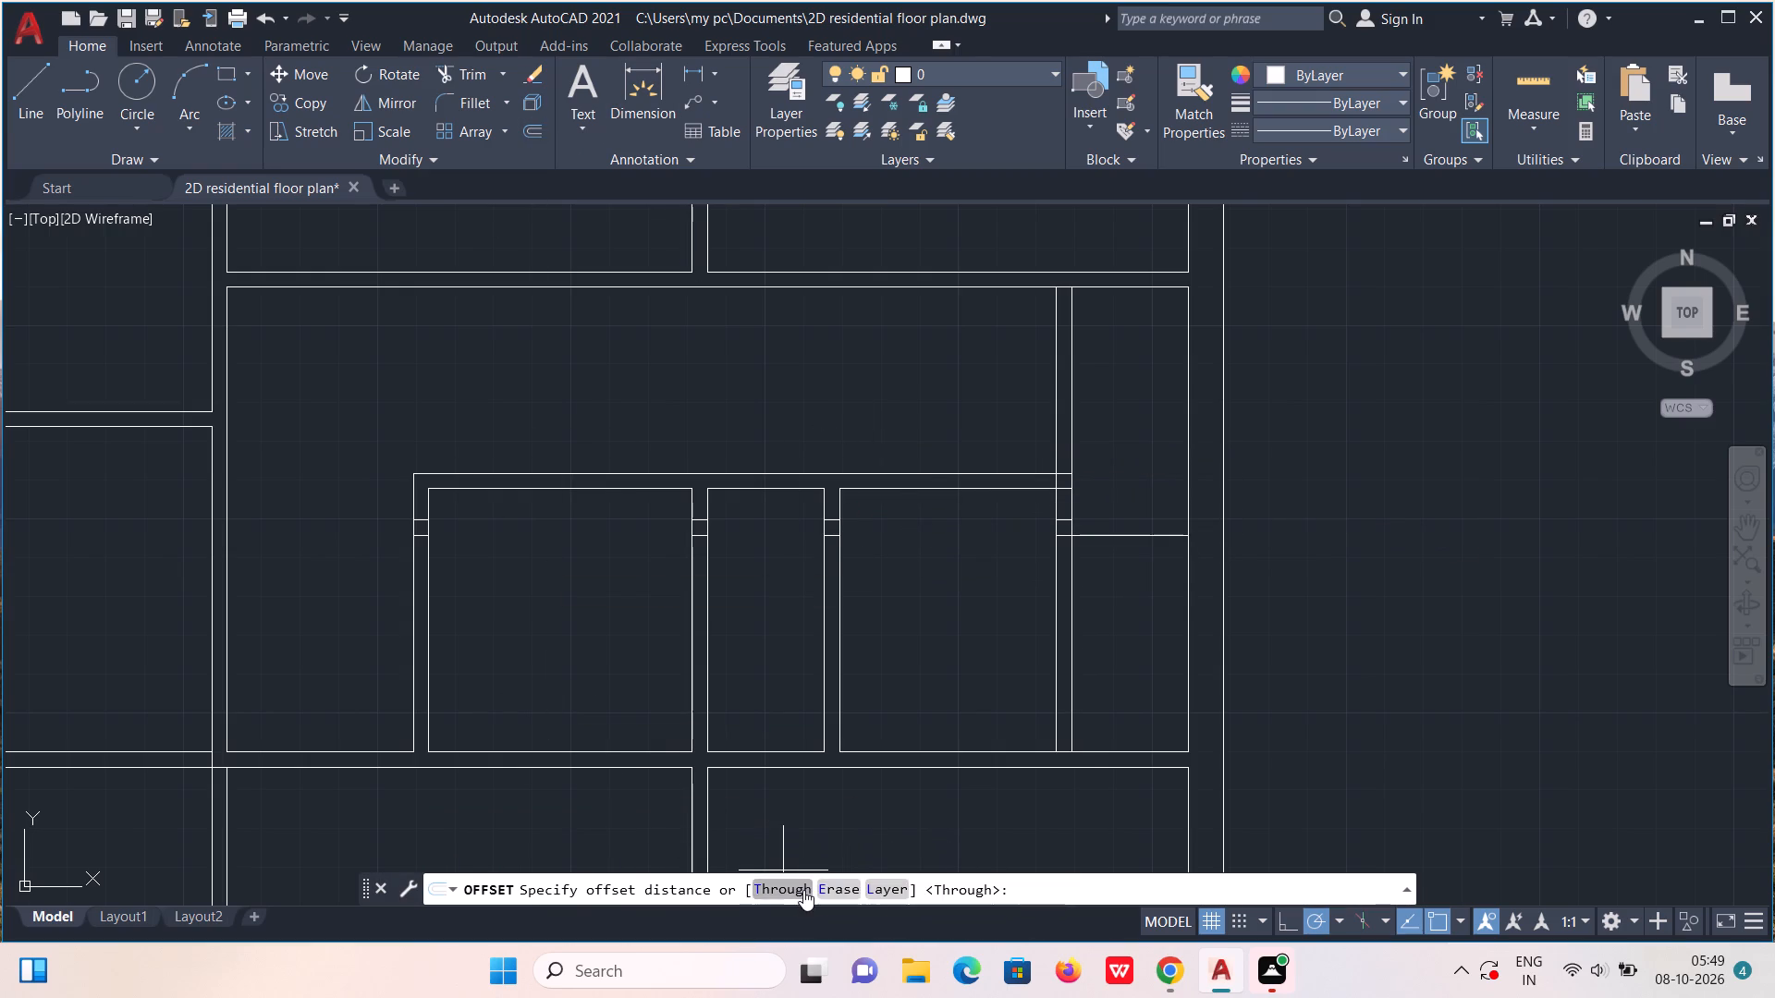
pyautogui.click(803, 890)
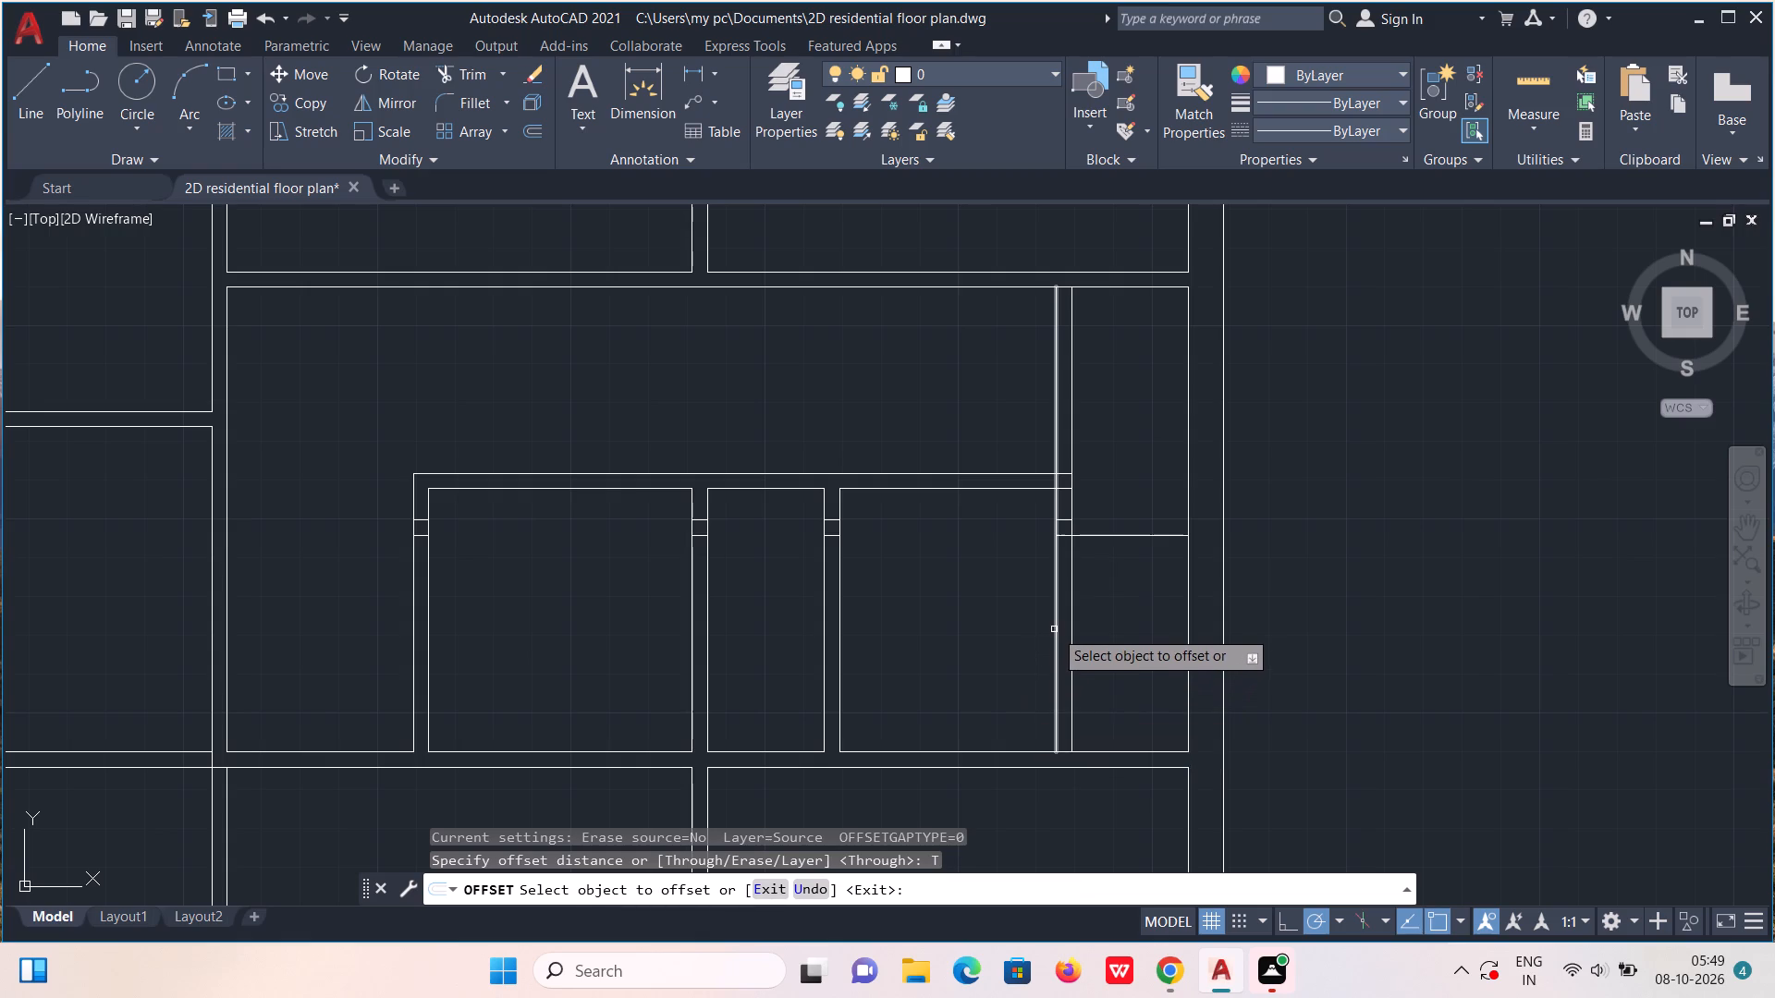
pyautogui.click(1059, 627)
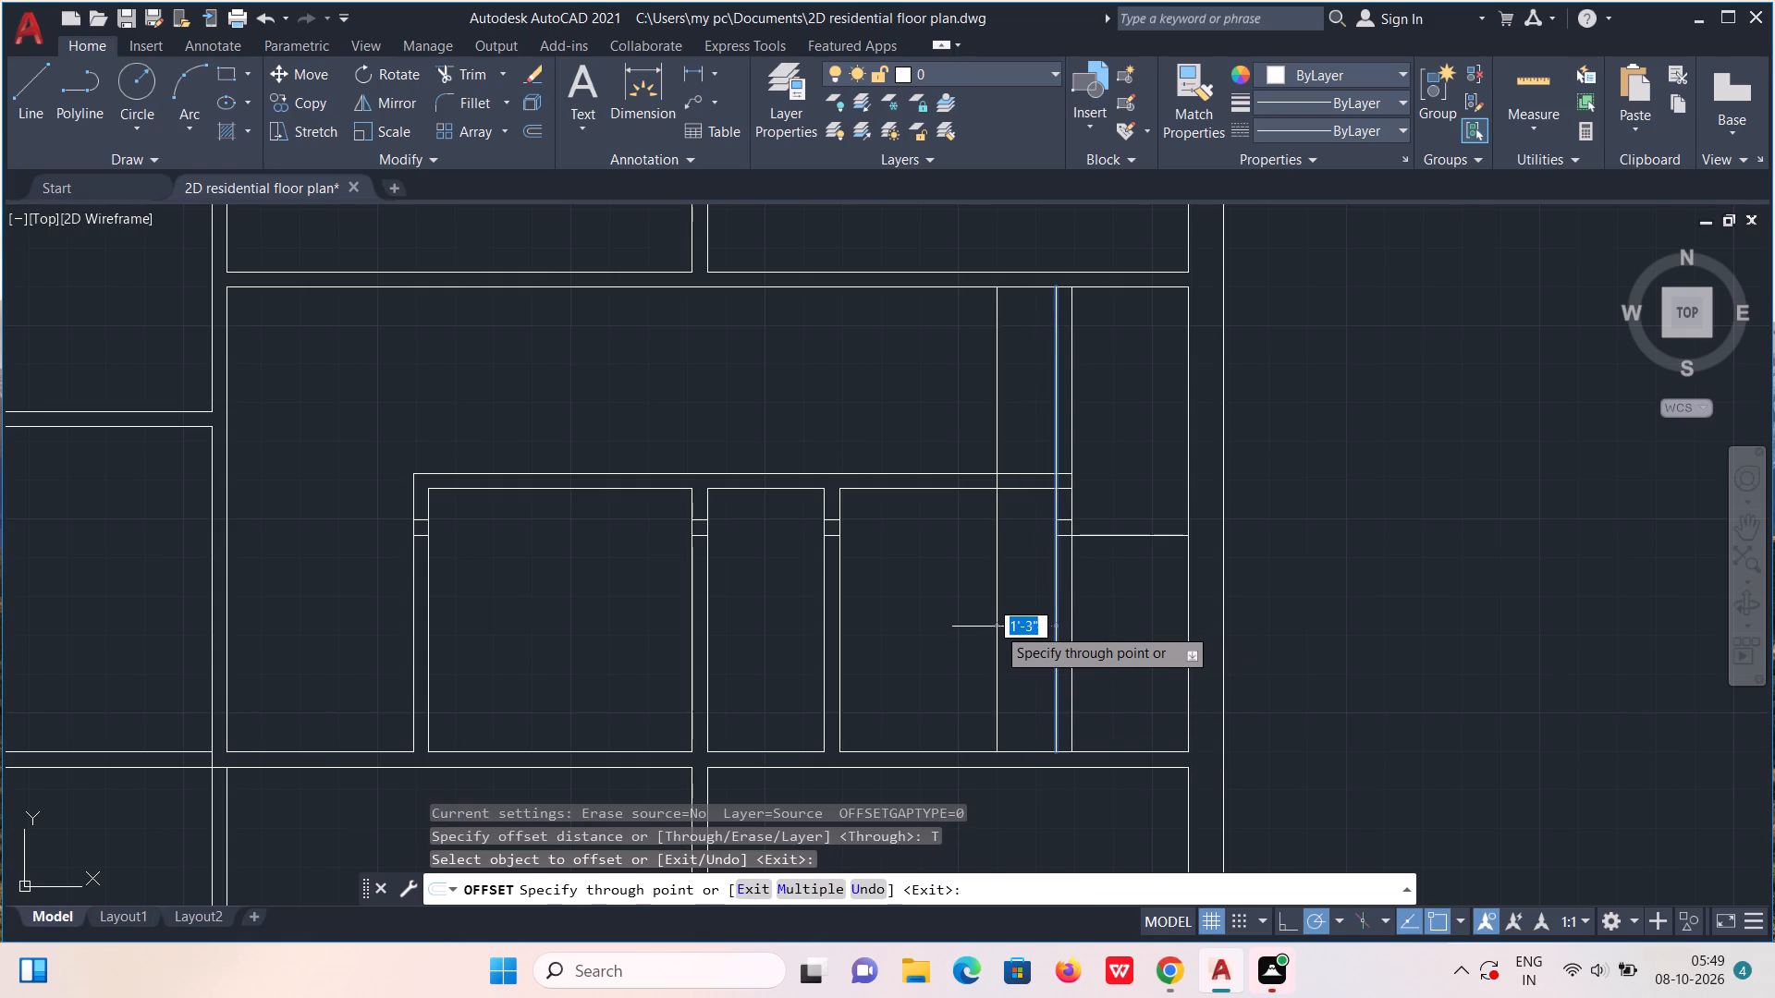
pyautogui.write("3'")
pyautogui.press('Return')
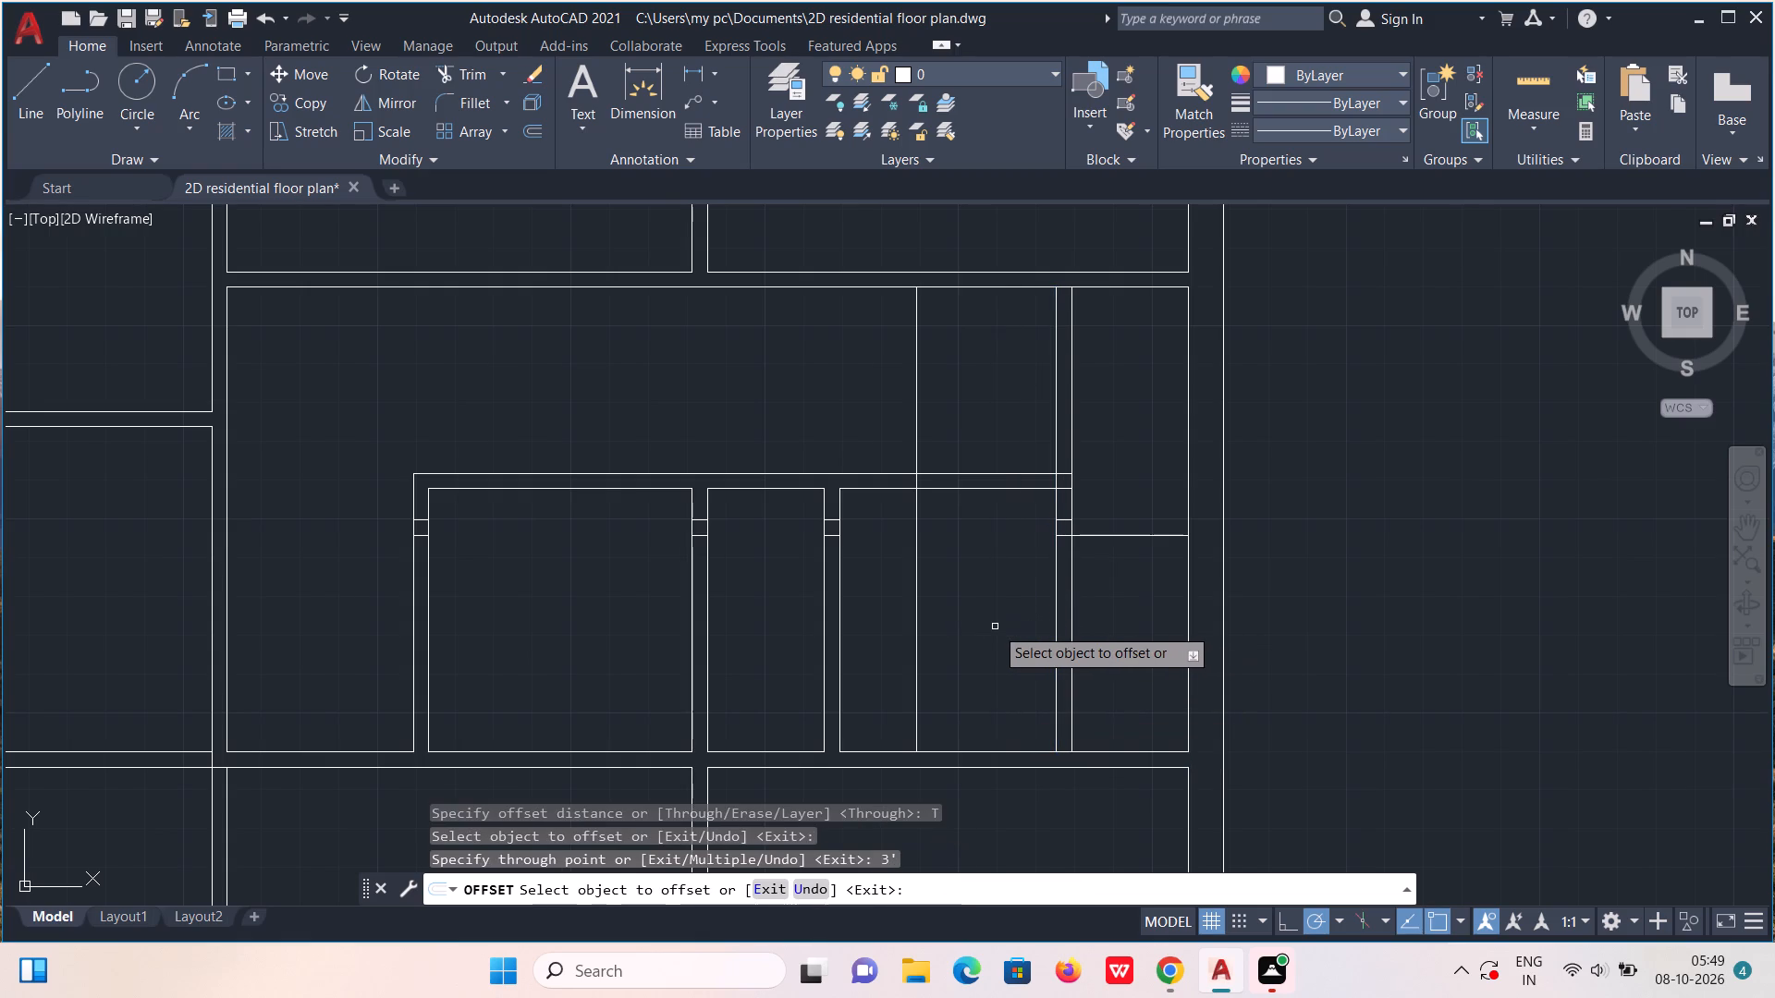
pyautogui.click(917, 665)
pyautogui.press('4')
pyautogui.hotkey('shift', '"')
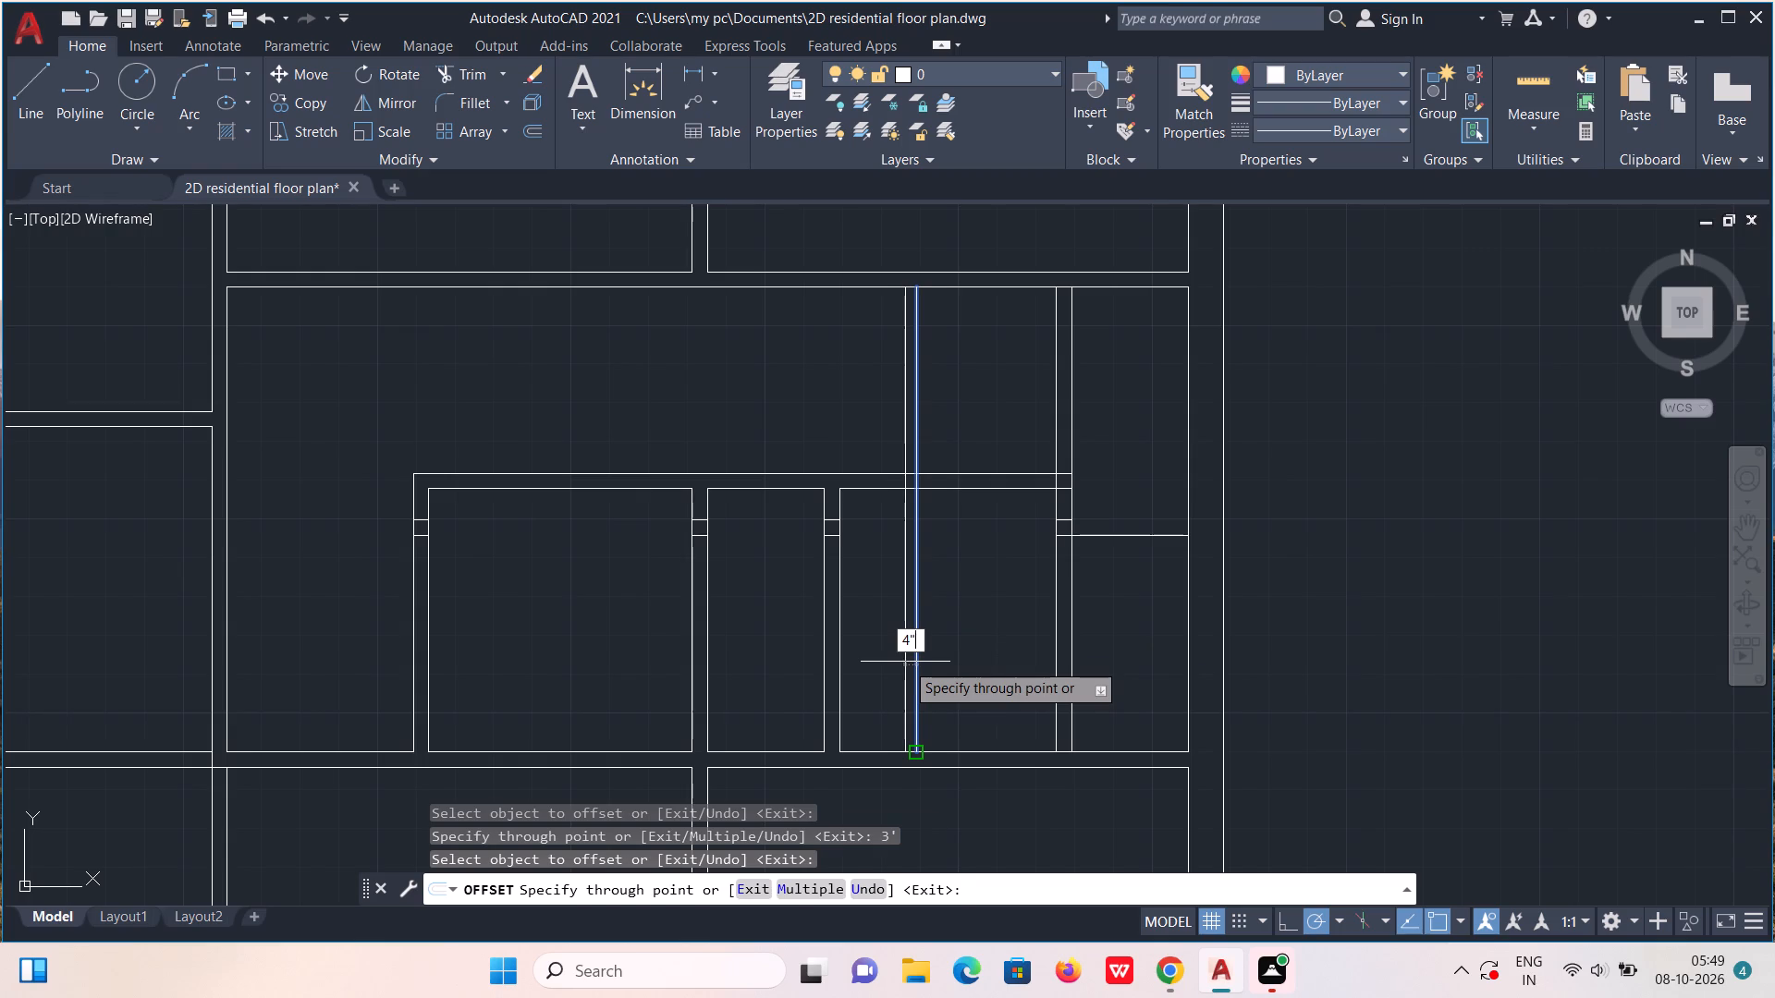
pyautogui.press('Return')
pyautogui.press('Escape')
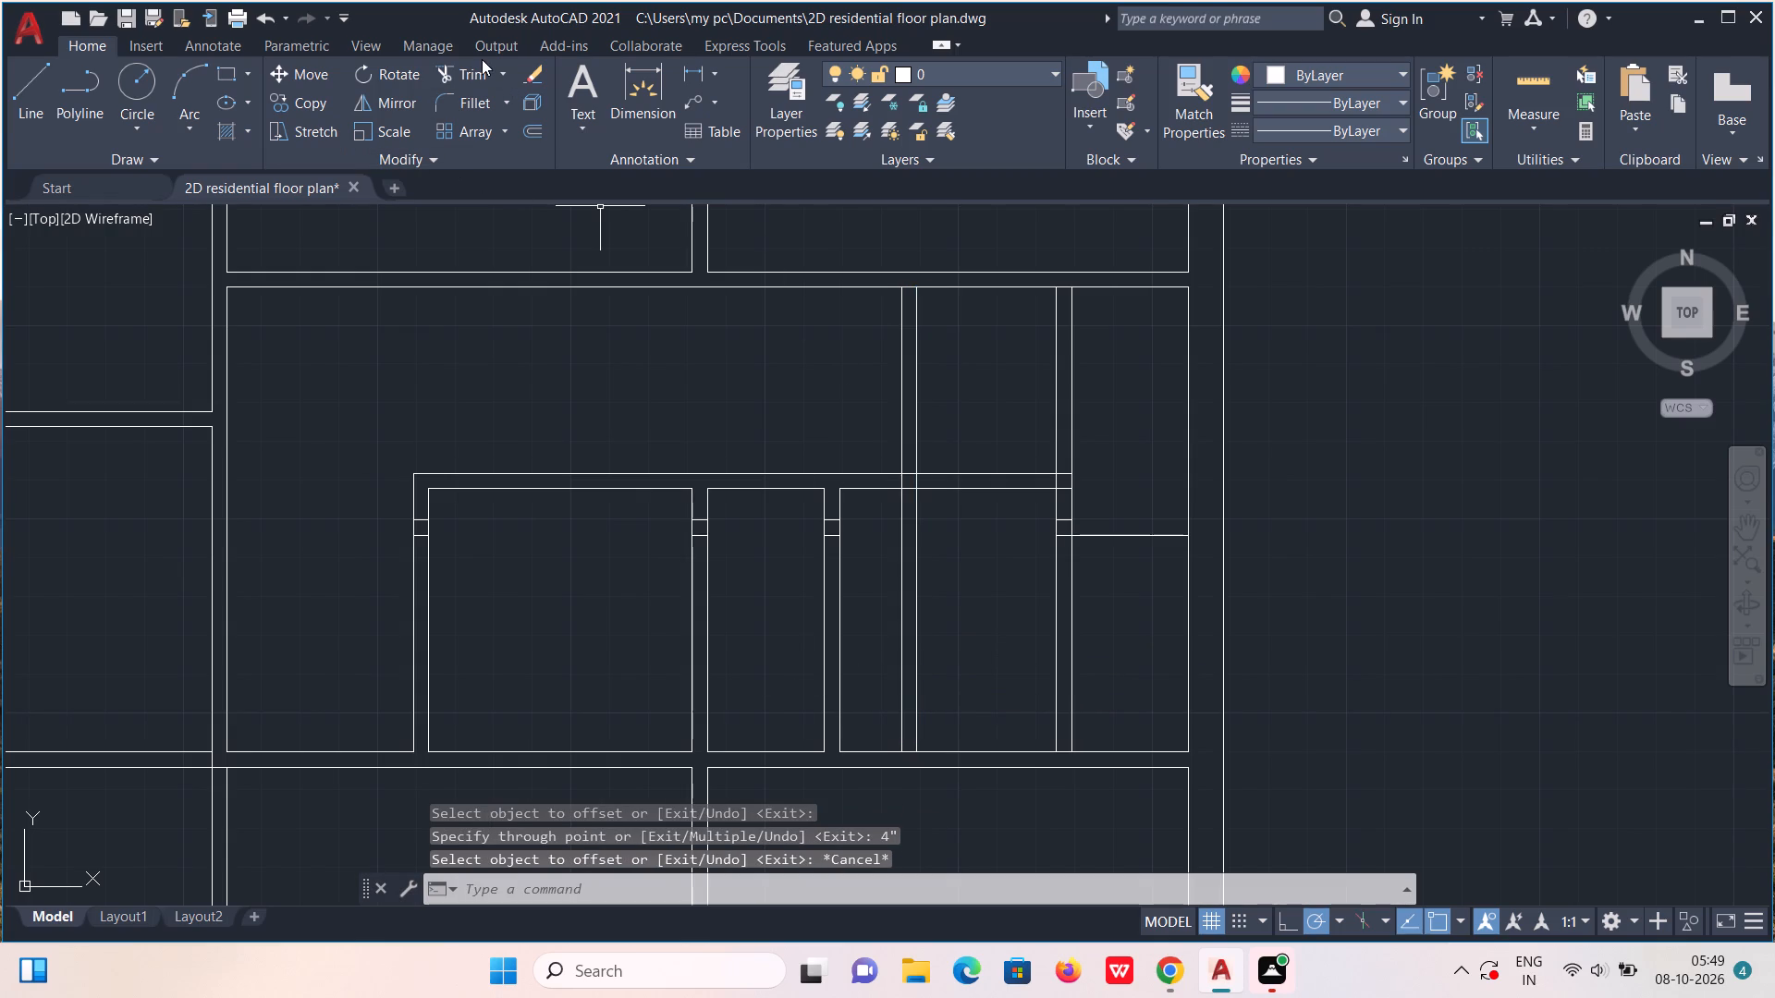
# Trim the newest vertical pair above the corridor's lower wall, and that wall's lines between the two new partitions.
pyautogui.click(469, 74)
pyautogui.moveTo(847, 381); pyautogui.dragTo(908, 381)
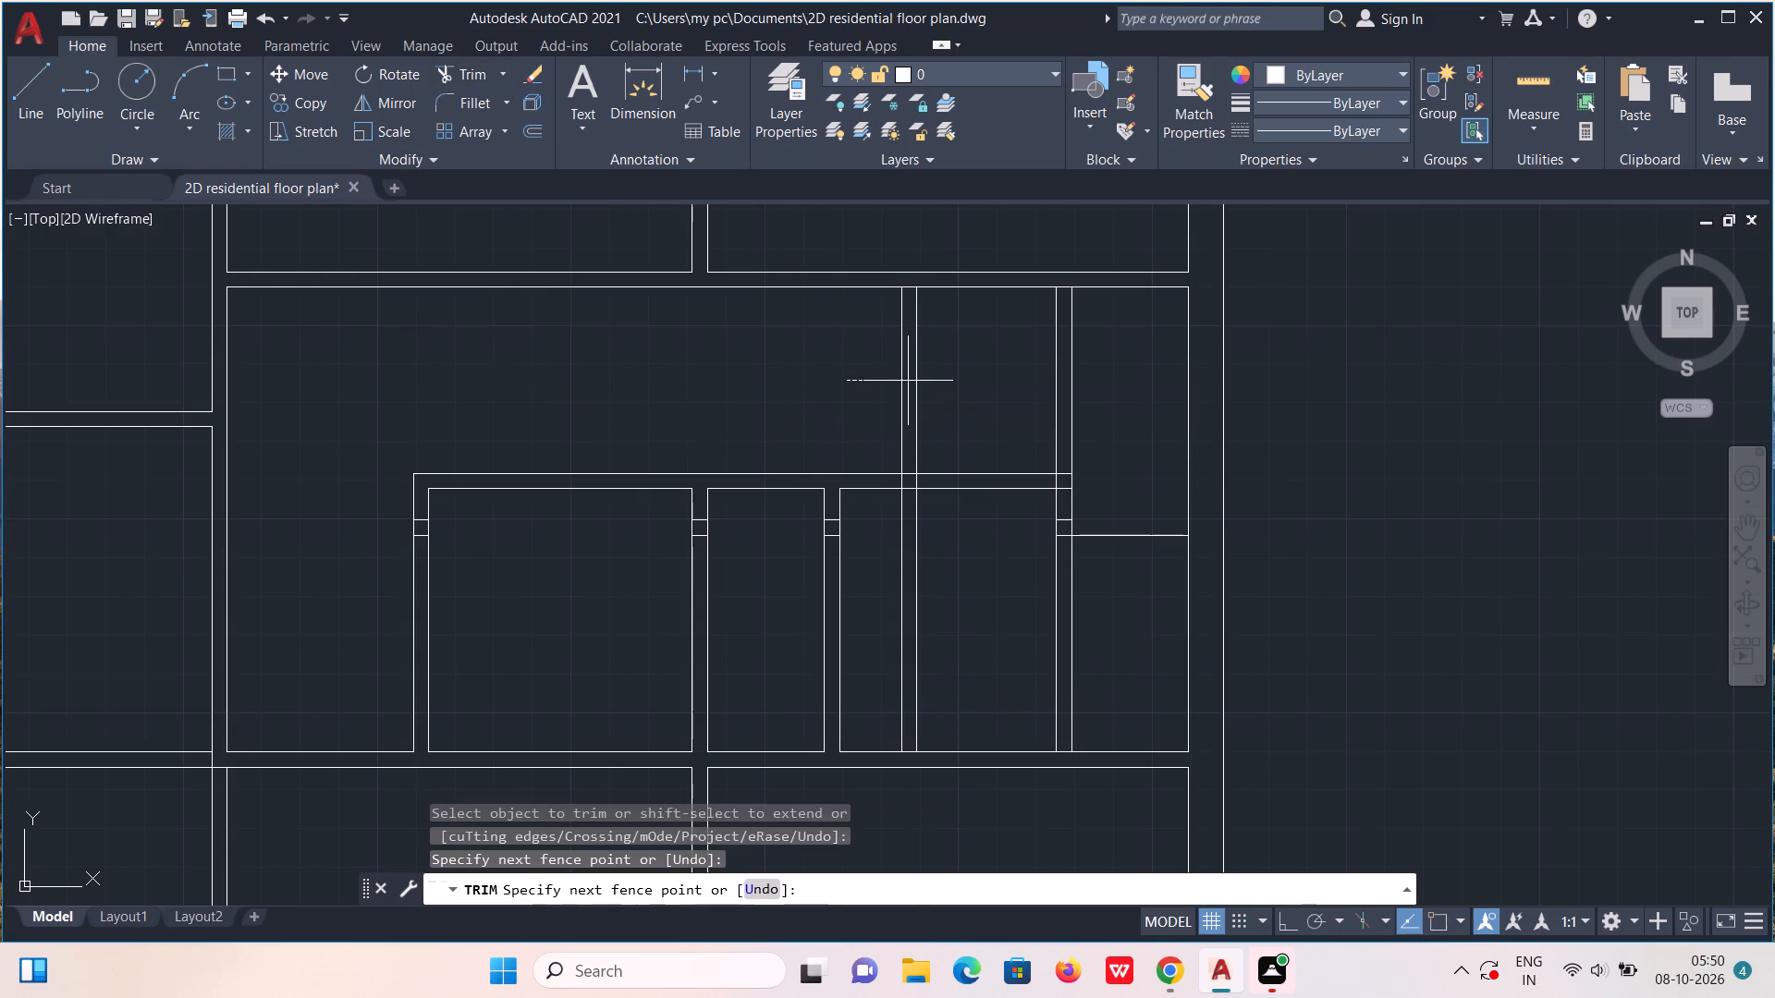
pyautogui.moveTo(908, 381); pyautogui.dragTo(958, 383)
pyautogui.moveTo(958, 383); pyautogui.dragTo(983, 527)
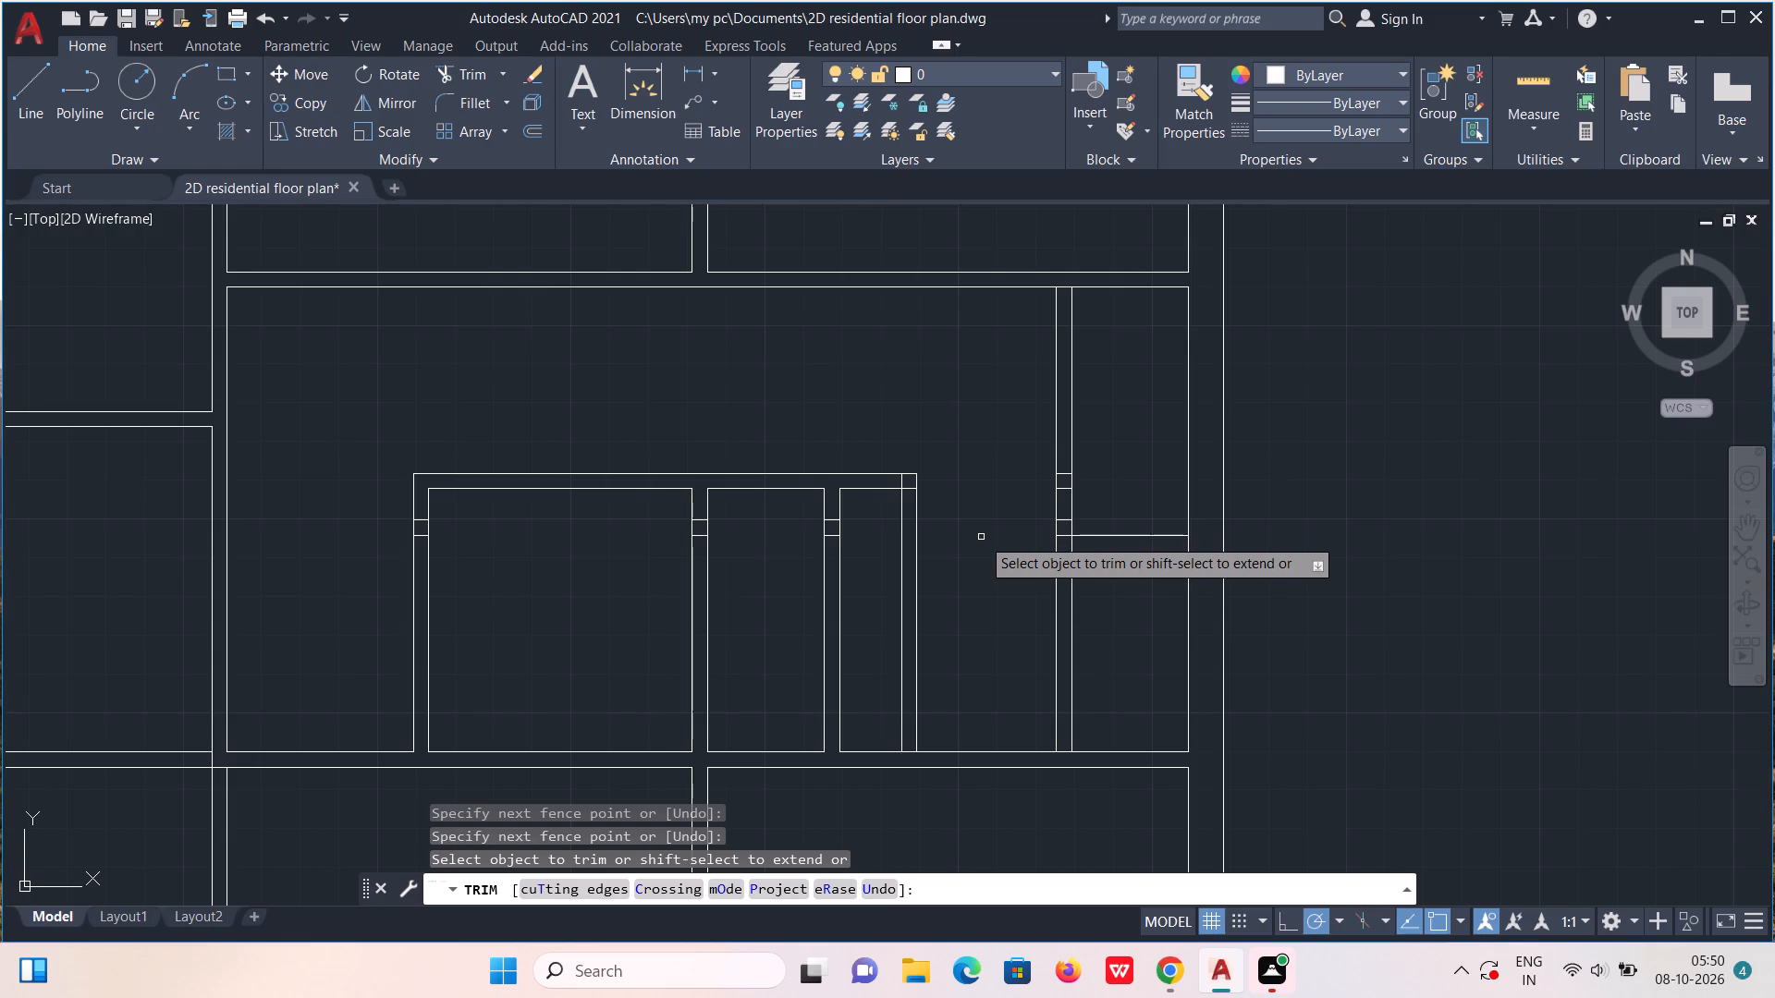
# Trim away the two short vertical partitions dividing the small rooms below the corridor, including their leftover fragments.
pyautogui.moveTo(851, 630); pyautogui.dragTo(681, 626)
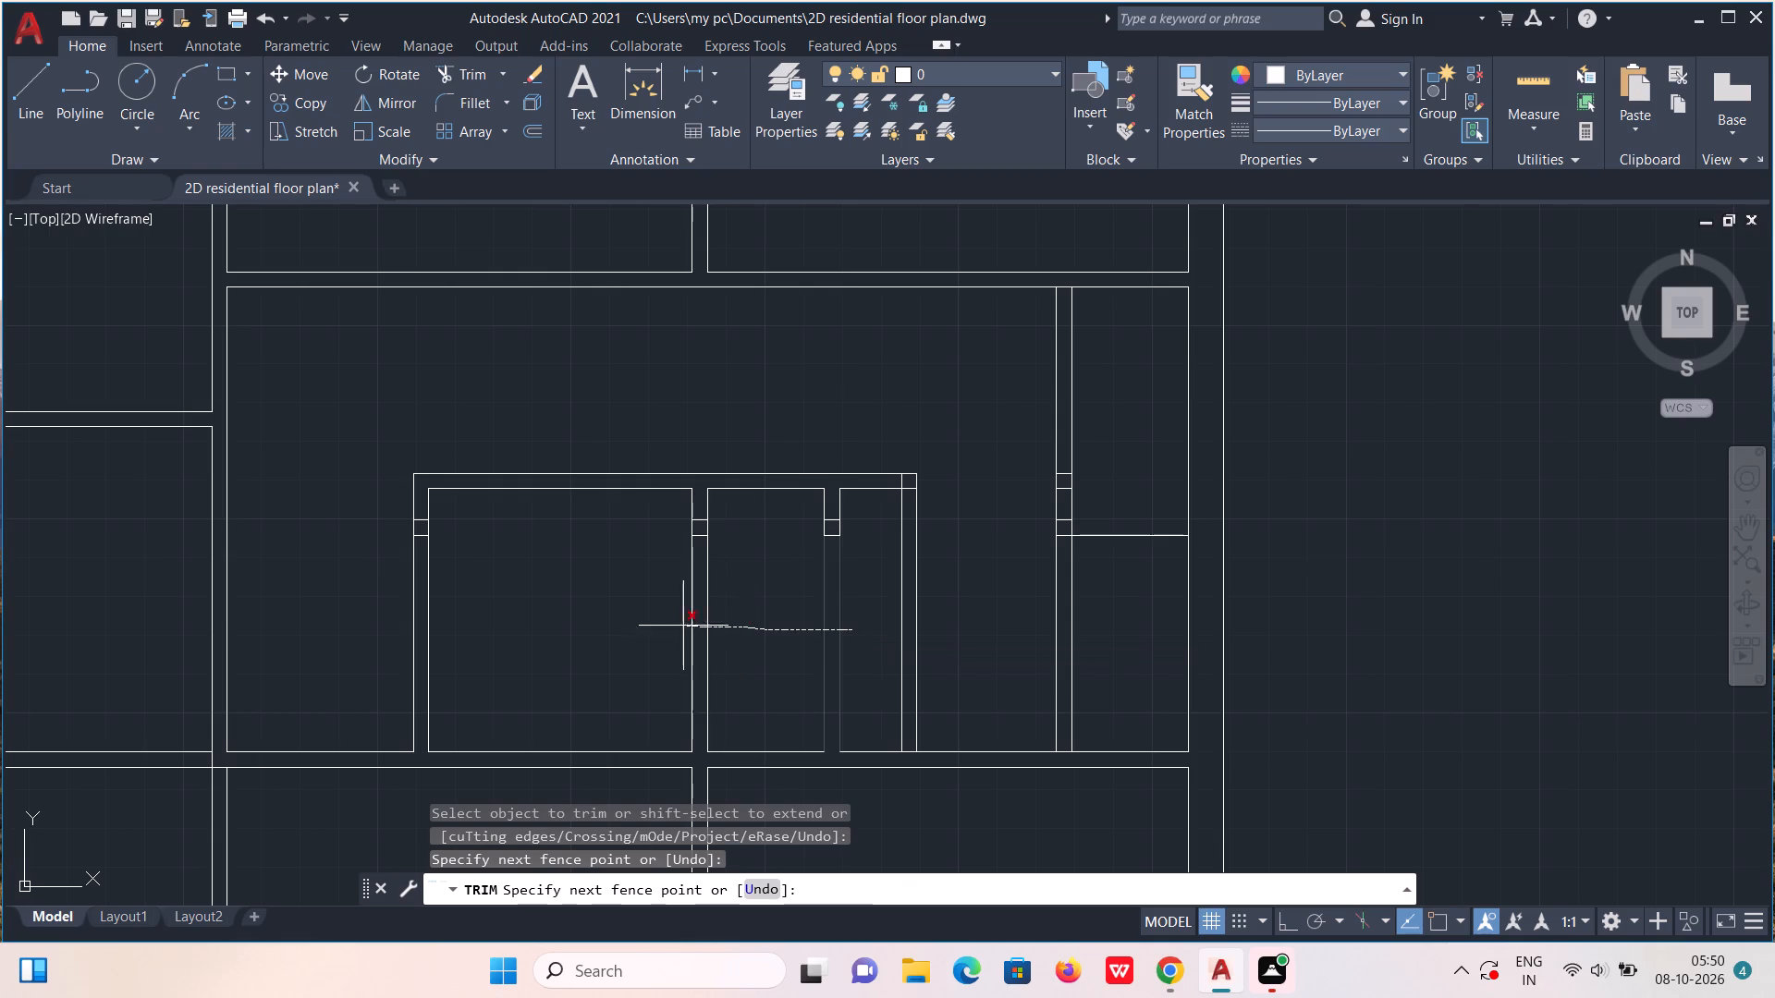
pyautogui.moveTo(681, 626); pyautogui.dragTo(673, 625)
pyautogui.scroll(3, 731, 510)
pyautogui.moveTo(439, 531); pyautogui.dragTo(644, 516)
pyautogui.moveTo(610, 516); pyautogui.dragTo(557, 633)
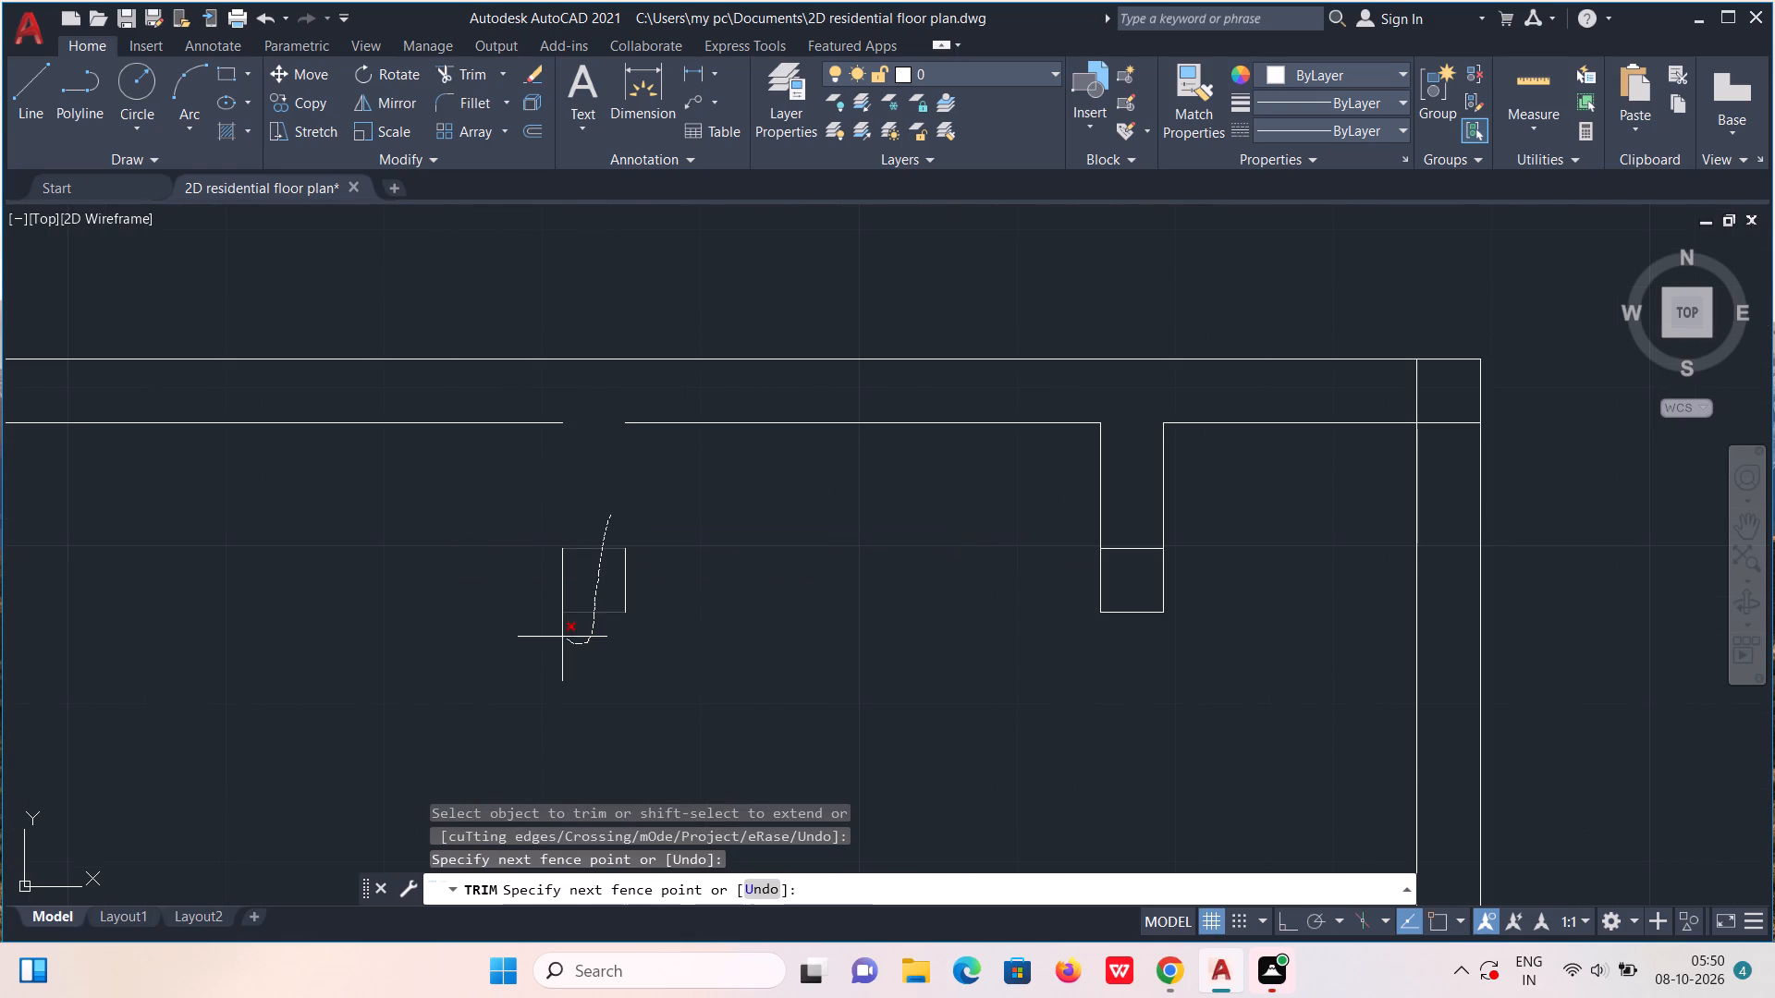
pyautogui.moveTo(557, 633); pyautogui.dragTo(669, 589)
pyautogui.moveTo(985, 495); pyautogui.dragTo(1108, 670)
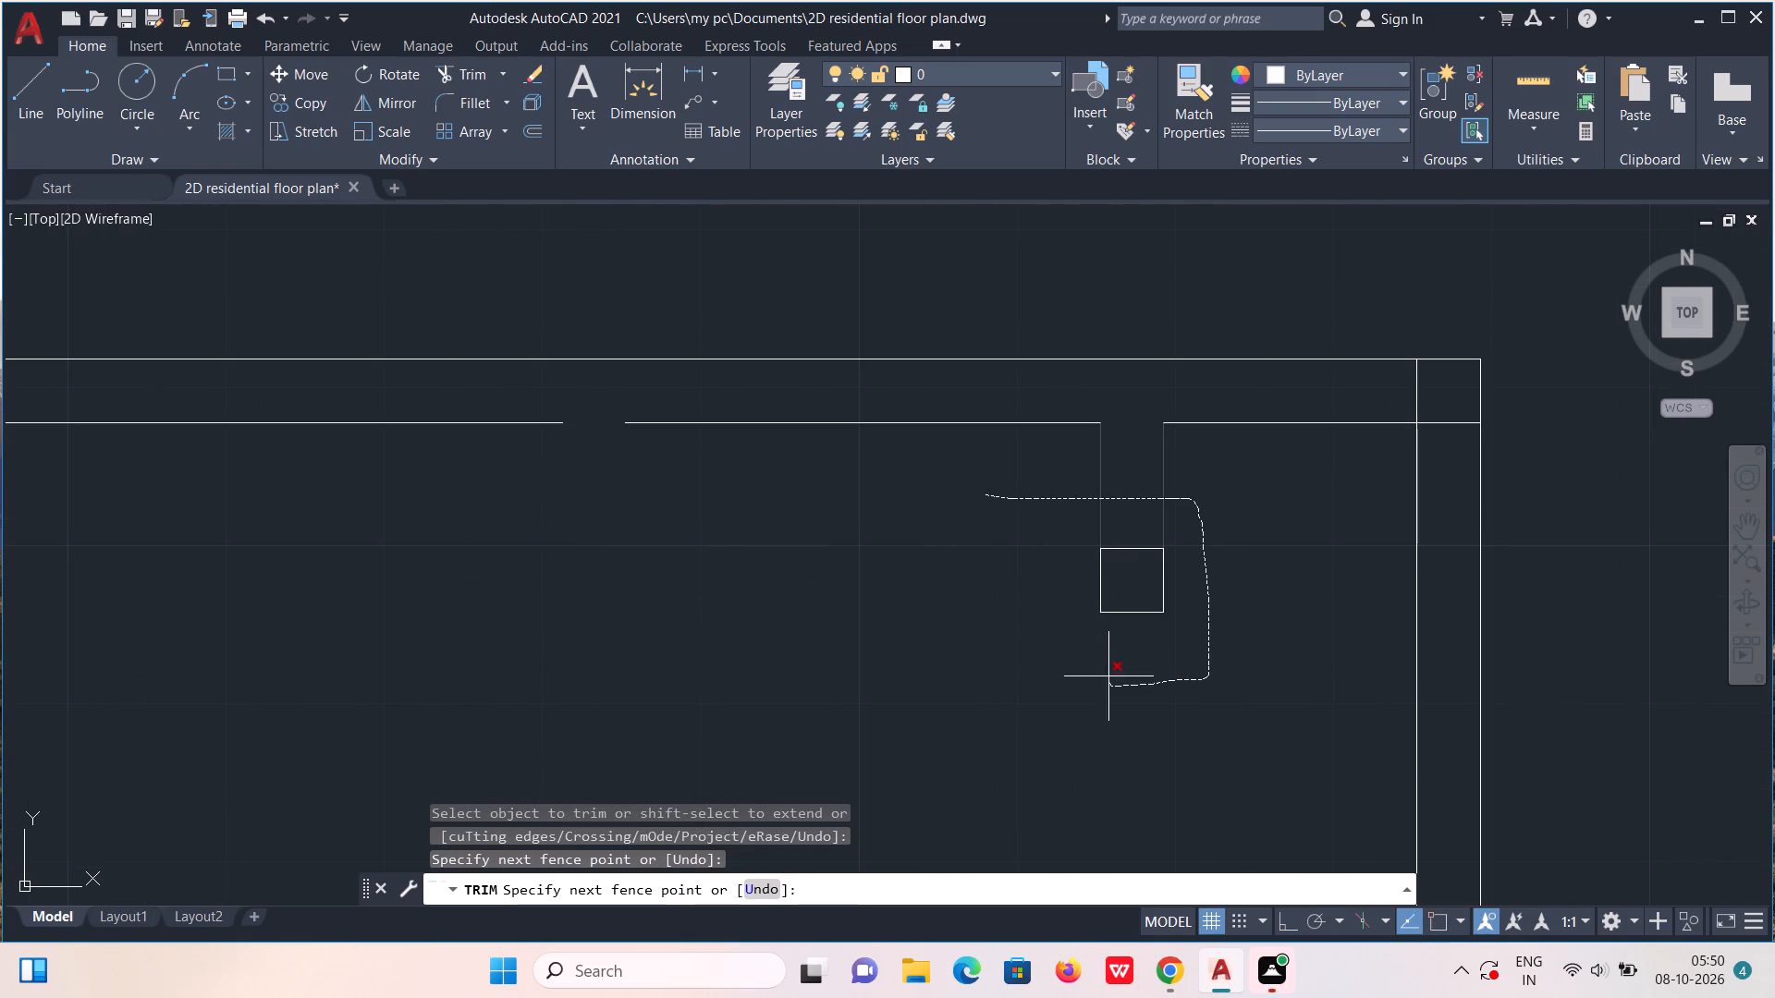
pyautogui.moveTo(1108, 670); pyautogui.dragTo(1220, 575)
# Trim the leftover line stubs crossing the right and left side walls of the inner enclosure below the corridor.
pyautogui.scroll(-3, 1221, 575)
pyautogui.scroll(4, 1263, 539)
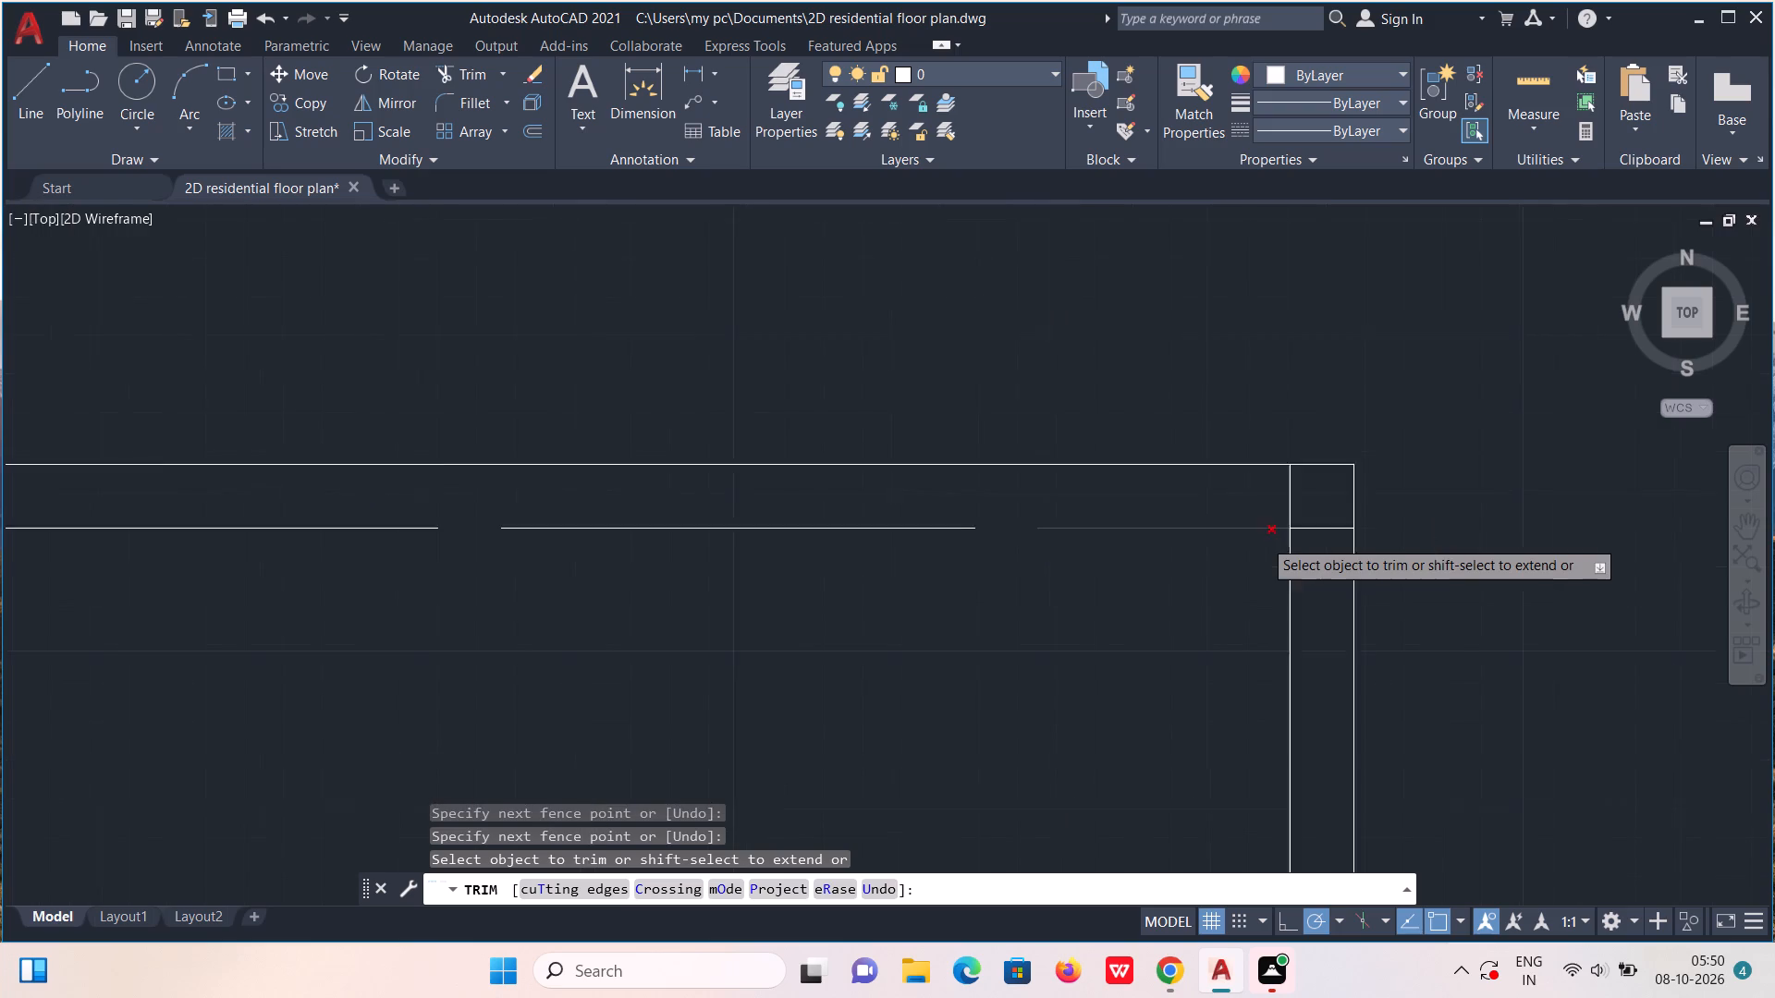
pyautogui.scroll(2, 1263, 539)
pyautogui.moveTo(1477, 465); pyautogui.dragTo(1483, 511)
pyautogui.scroll(-5, 1477, 511)
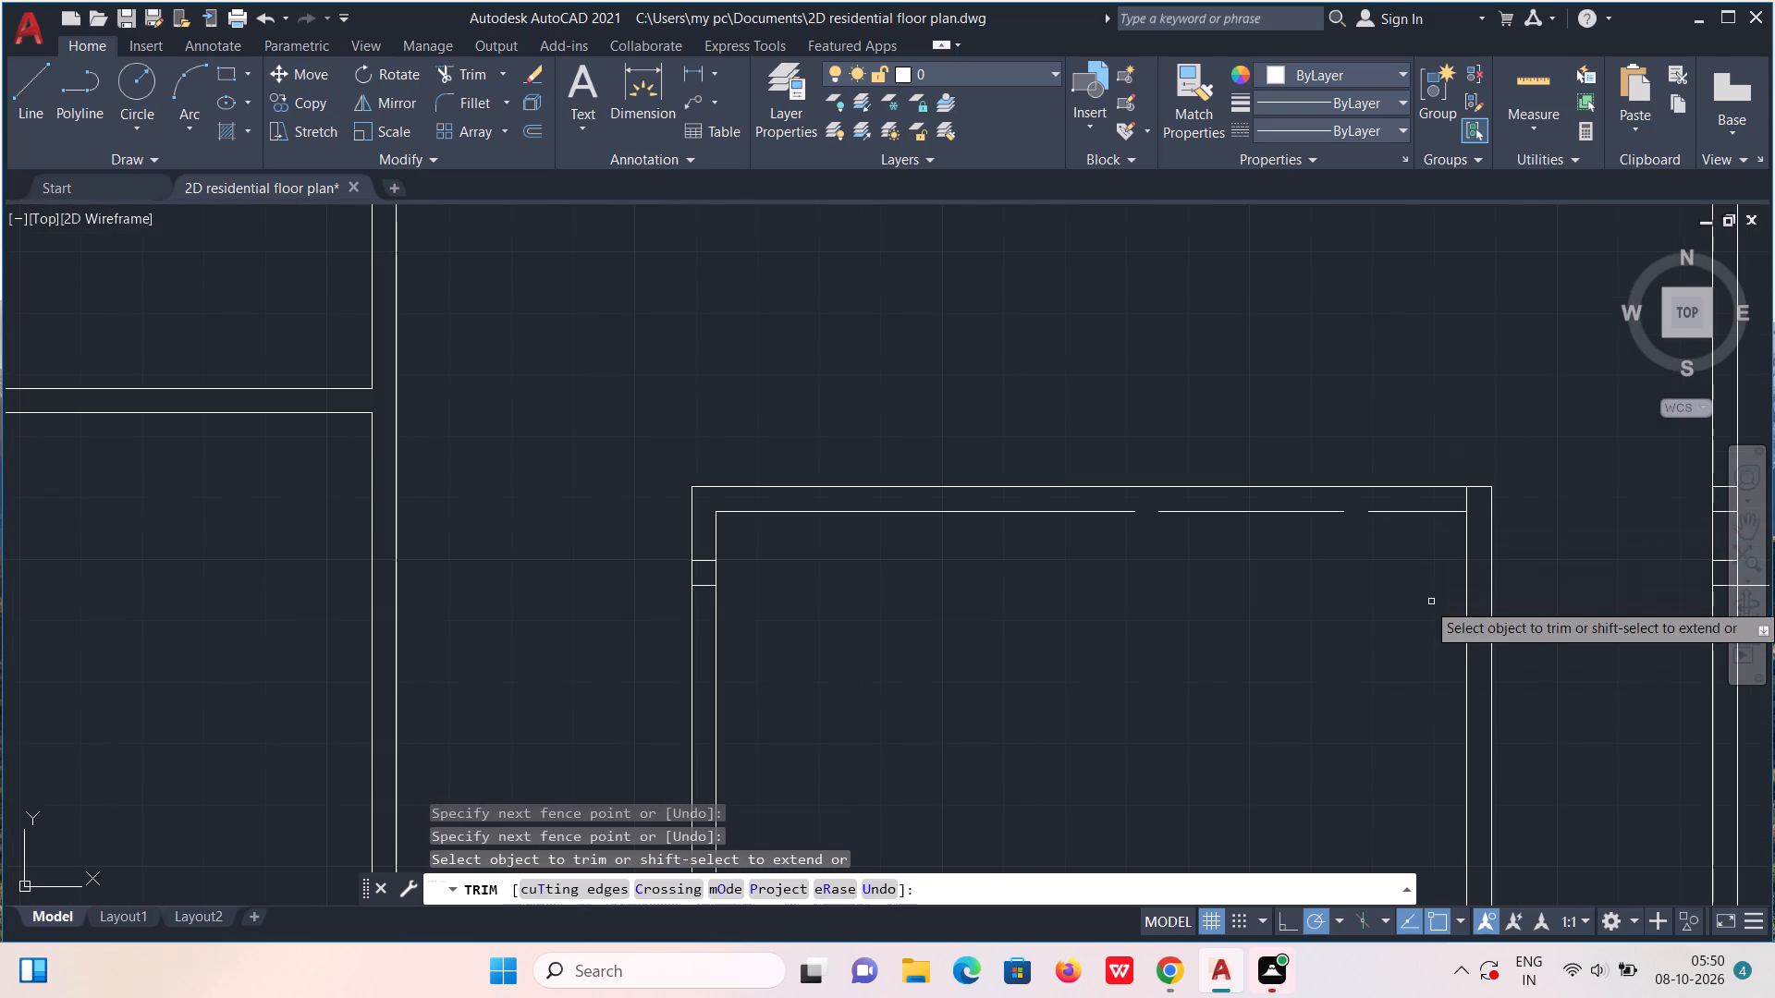
pyautogui.moveTo(1275, 685); pyautogui.dragTo(1099, 552, button='middle')
pyautogui.scroll(4, 489, 400)
pyautogui.moveTo(708, 496); pyautogui.dragTo(693, 809)
pyautogui.scroll(-7, 751, 724)
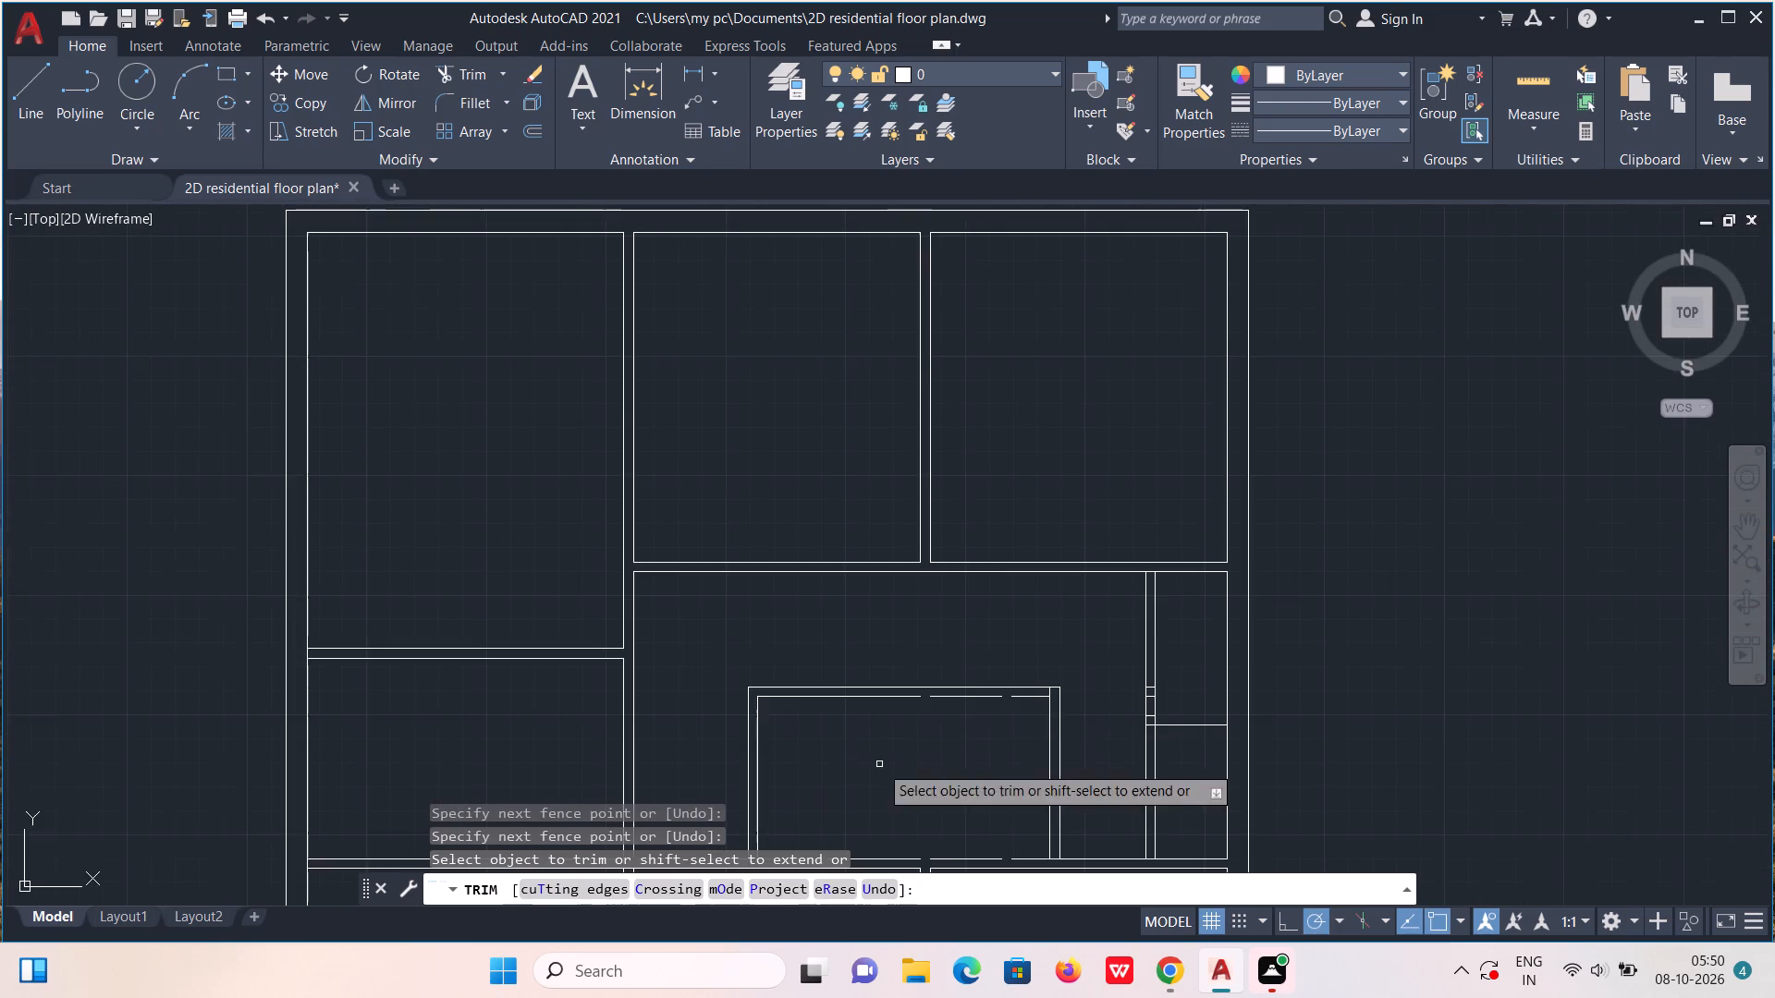
# Trim the upper two short lines crossing the vertical partition near the right exterior wall.
pyautogui.moveTo(879, 764); pyautogui.dragTo(863, 542, button='middle')
pyautogui.scroll(2, 924, 541)
pyautogui.moveTo(924, 537); pyautogui.dragTo(673, 666, button='middle')
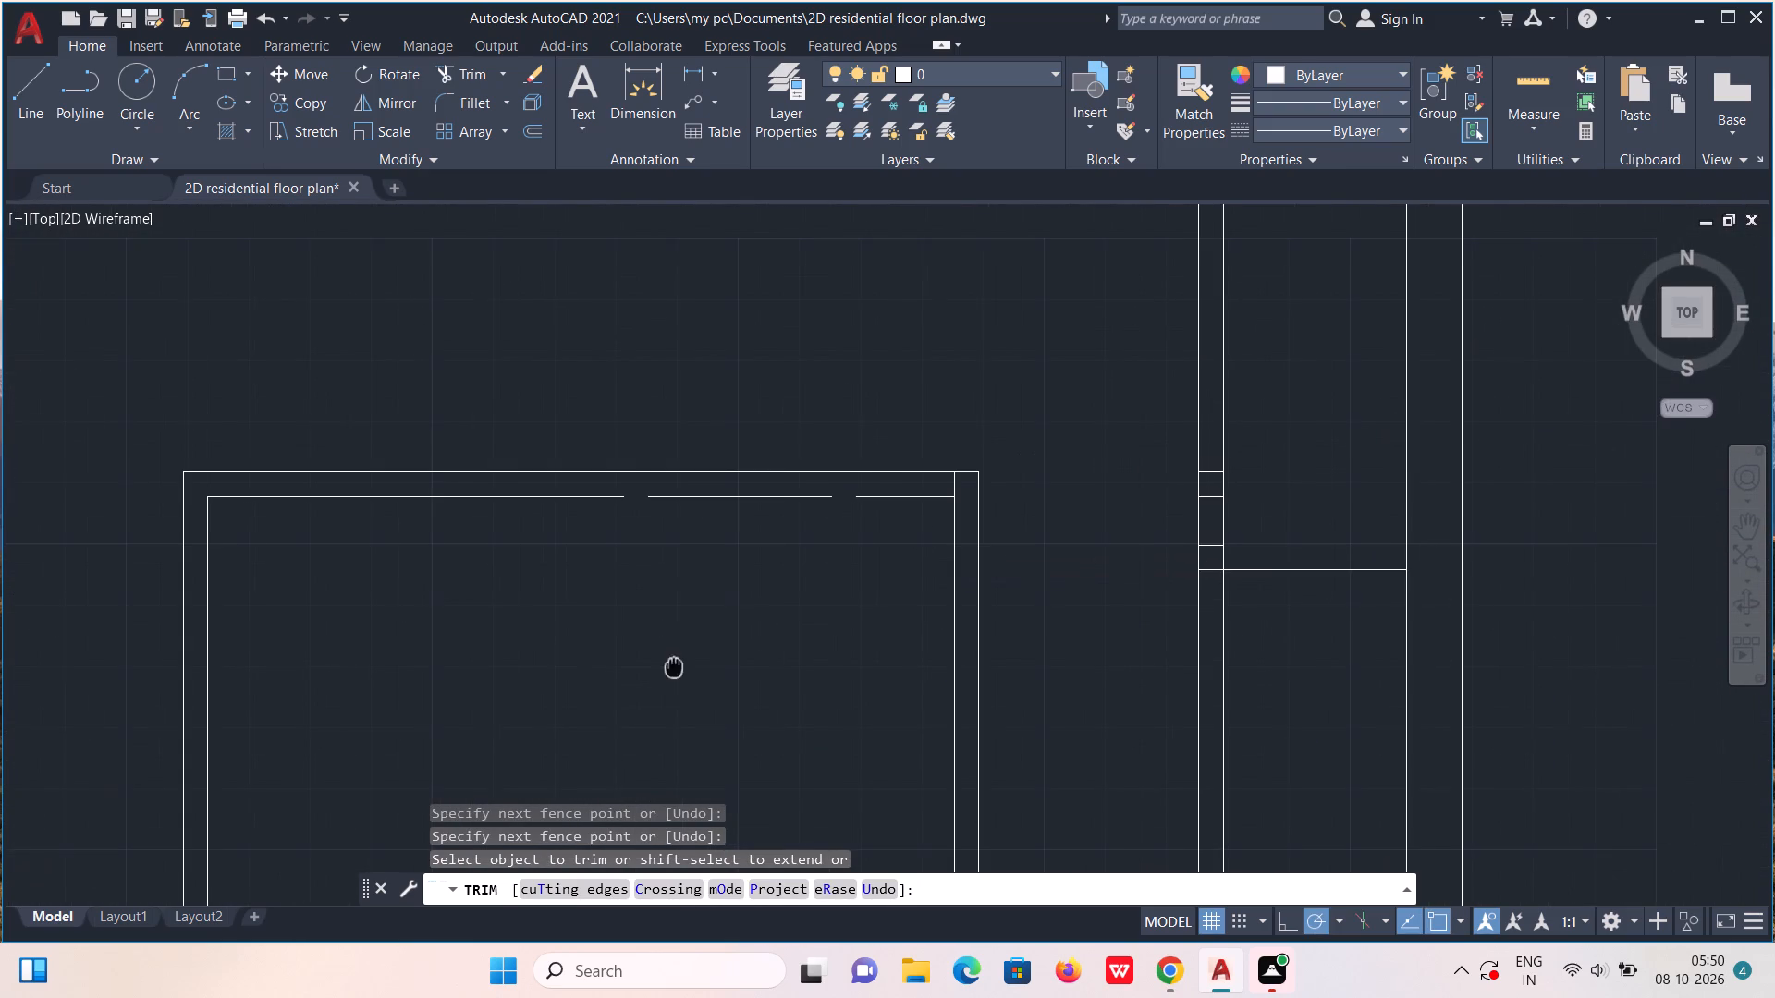
pyautogui.scroll(2, 1250, 469)
pyautogui.moveTo(1153, 457); pyautogui.dragTo(1145, 582)
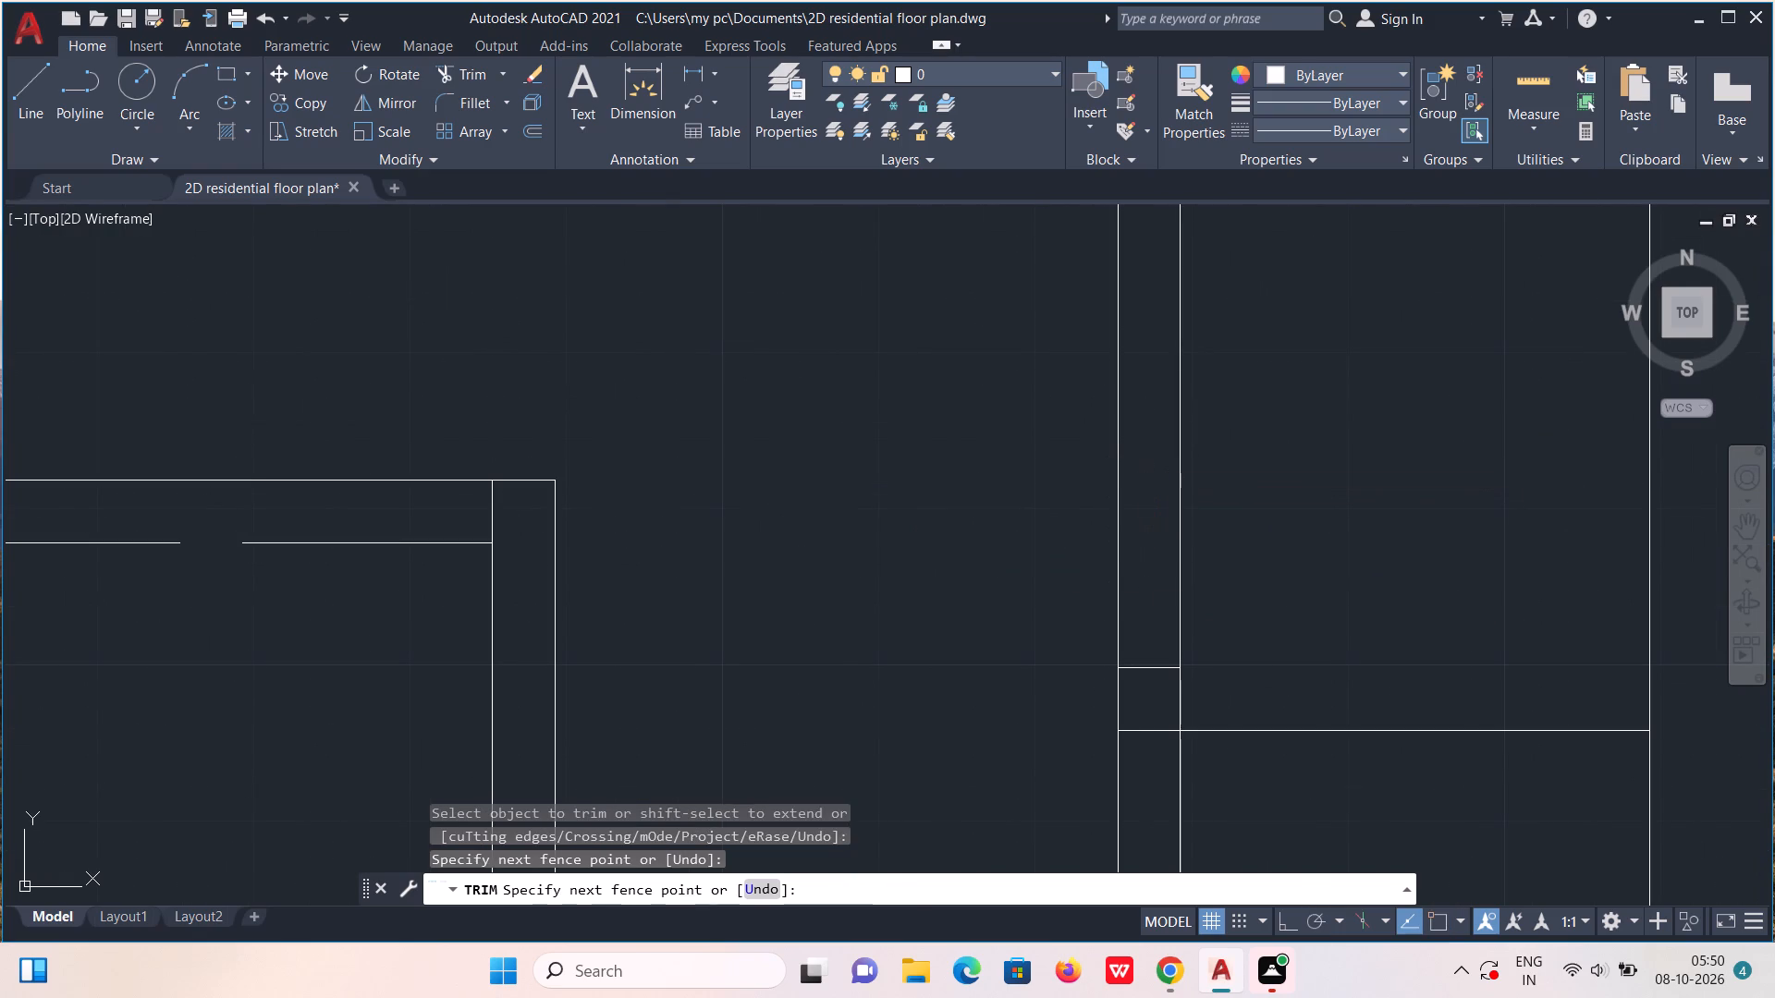
pyautogui.press('Escape')
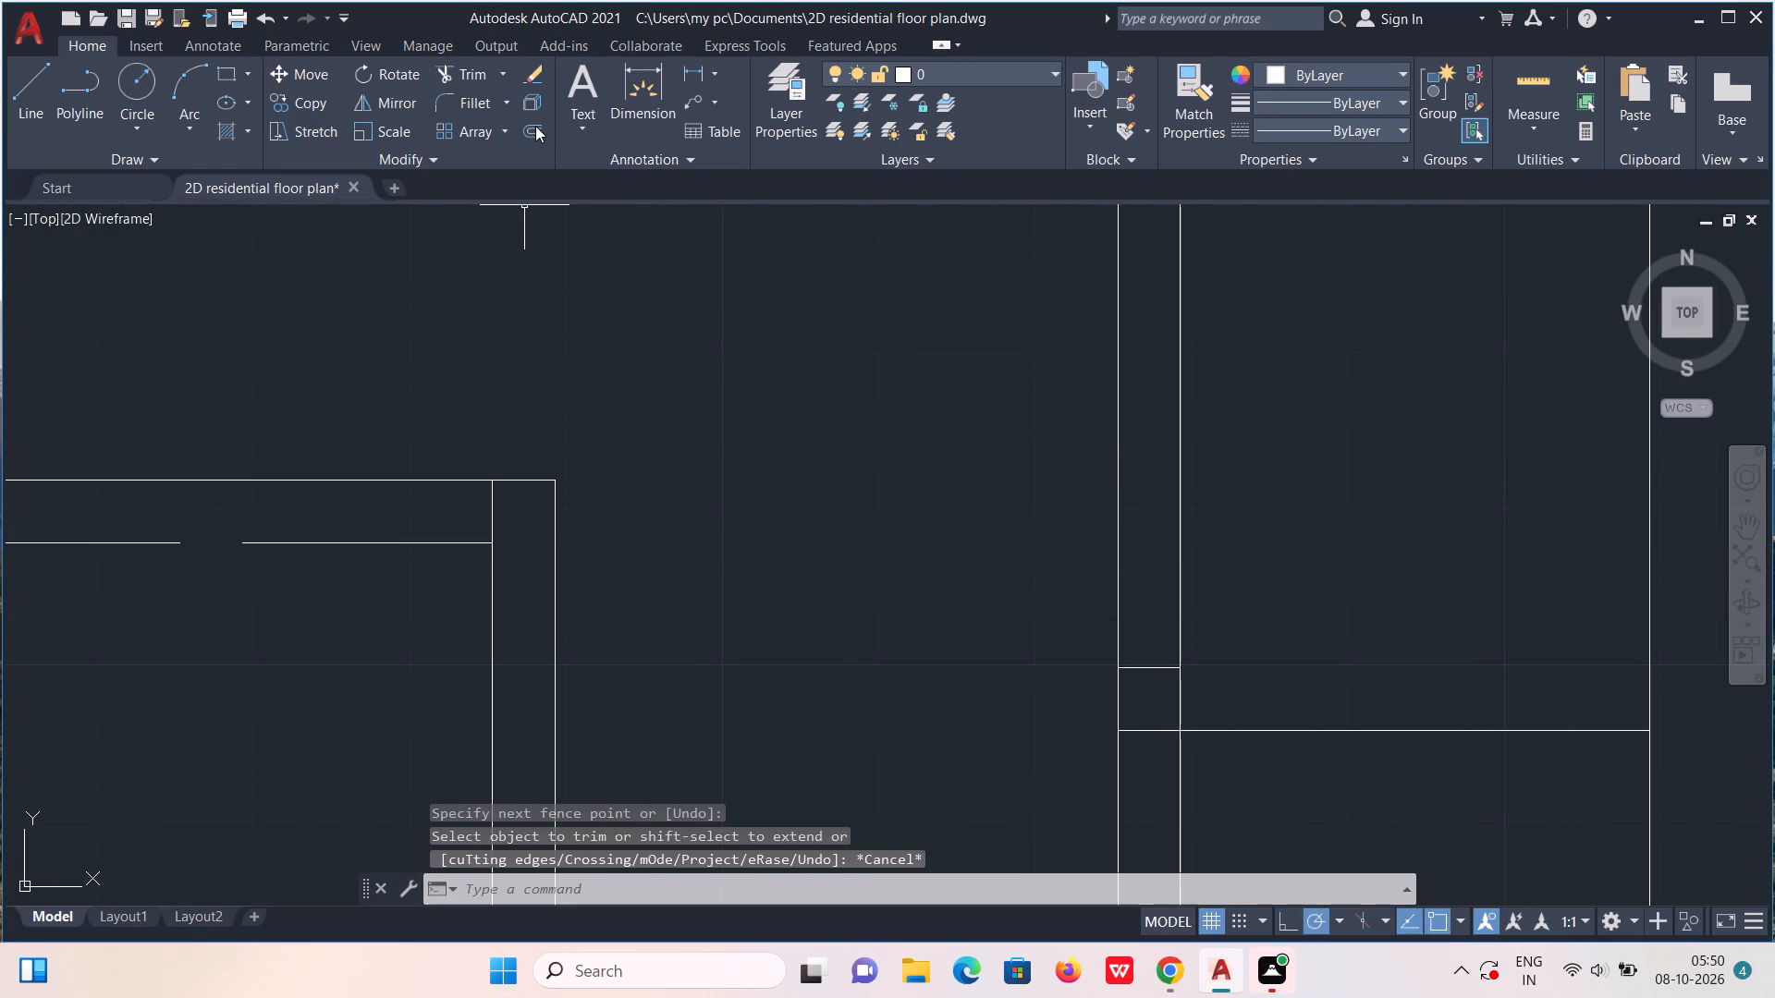
# Offset the horizontal line between that partition and the exterior wall upward, through the end of the remaining short line above it.
pyautogui.click(534, 126)
pyautogui.scroll(-3, 592, 306)
pyautogui.click(791, 879)
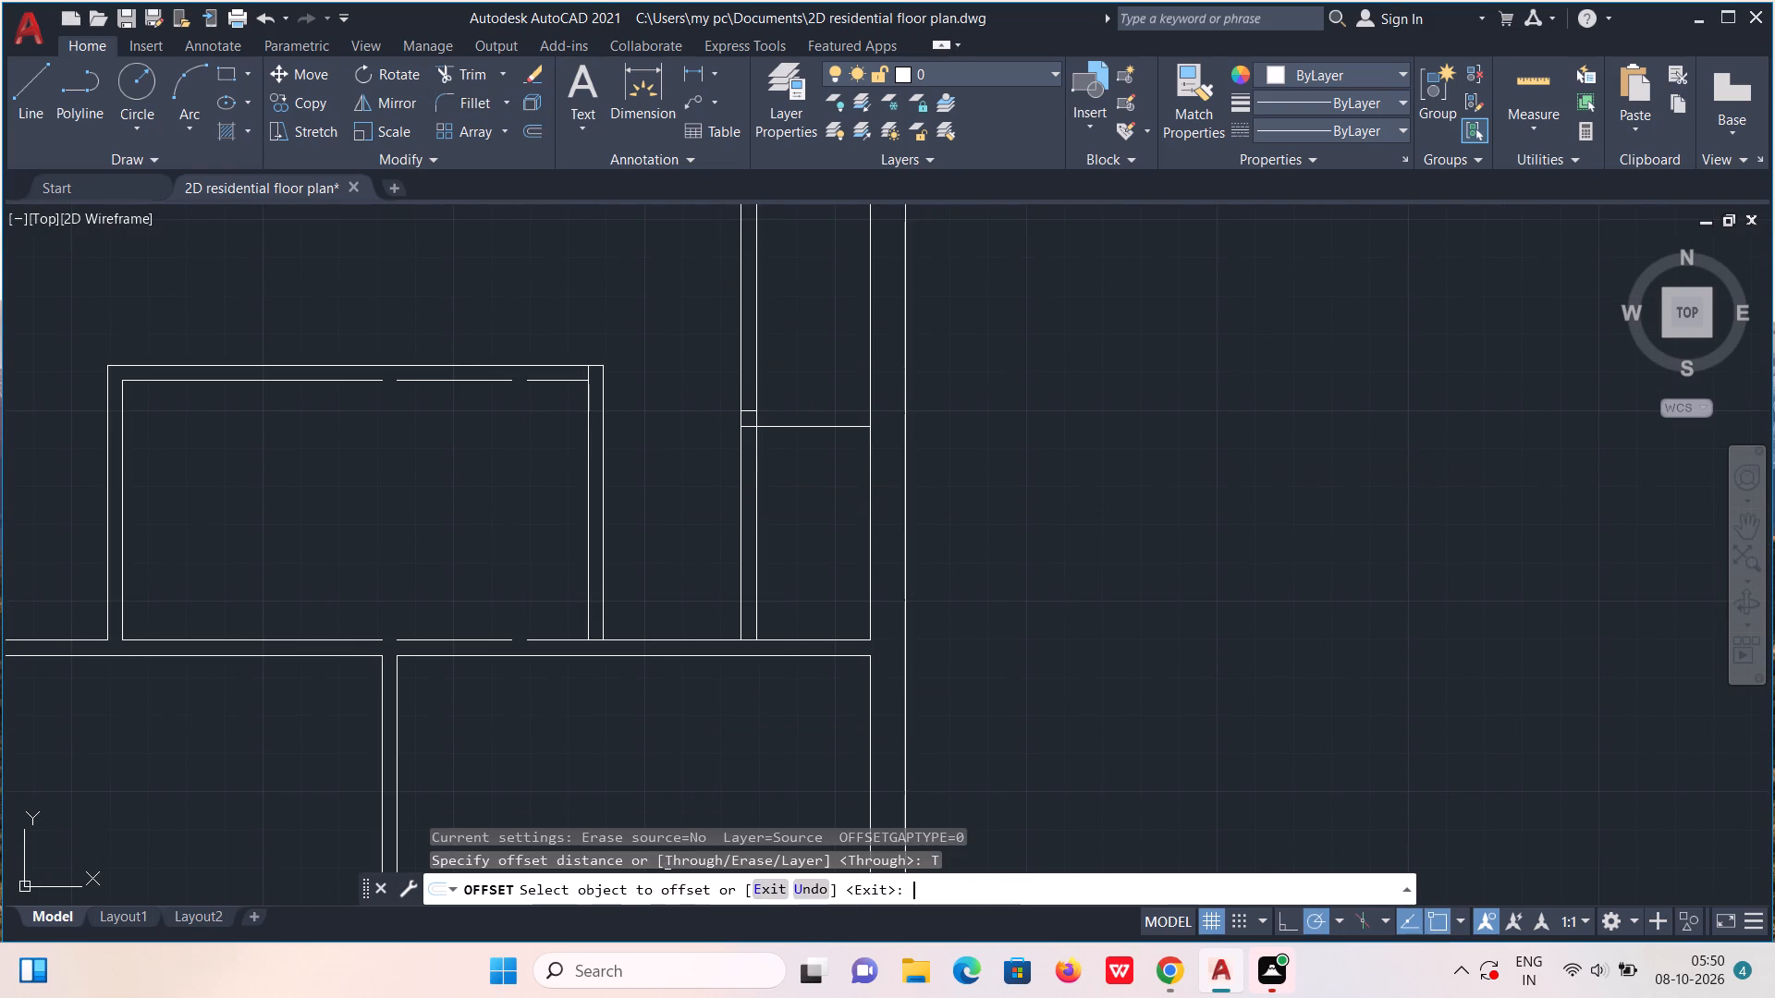
pyautogui.scroll(2, 829, 409)
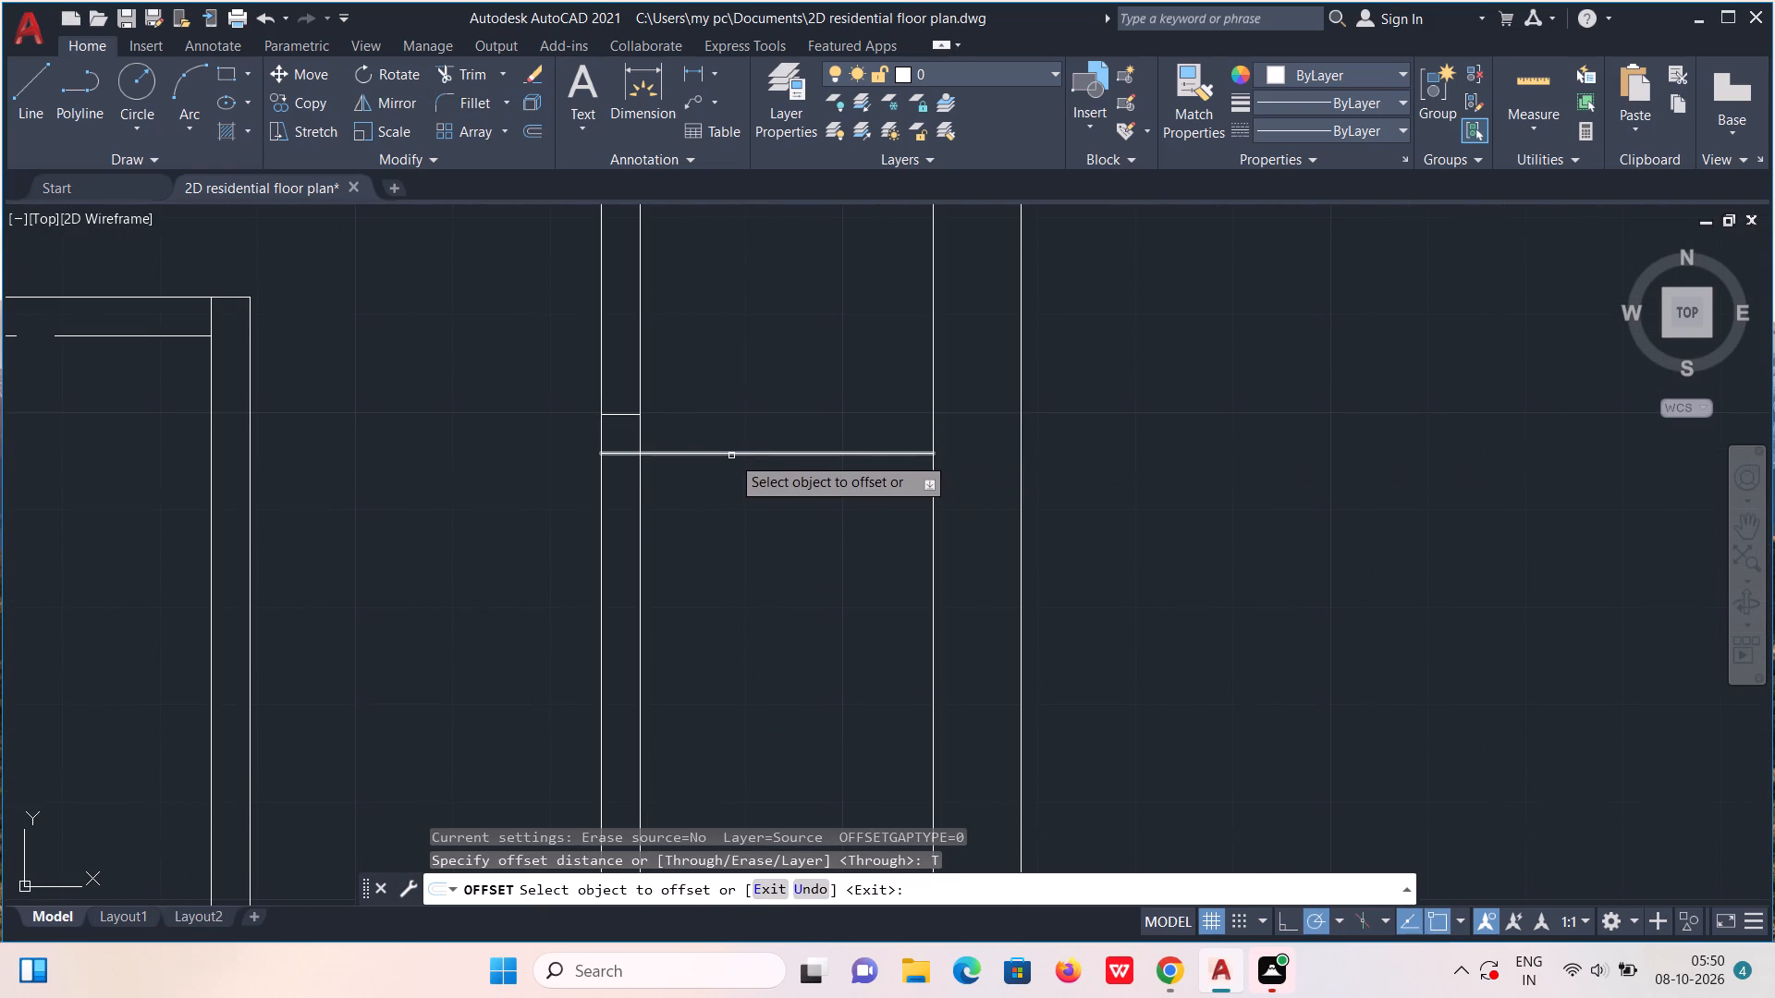
pyautogui.click(731, 456)
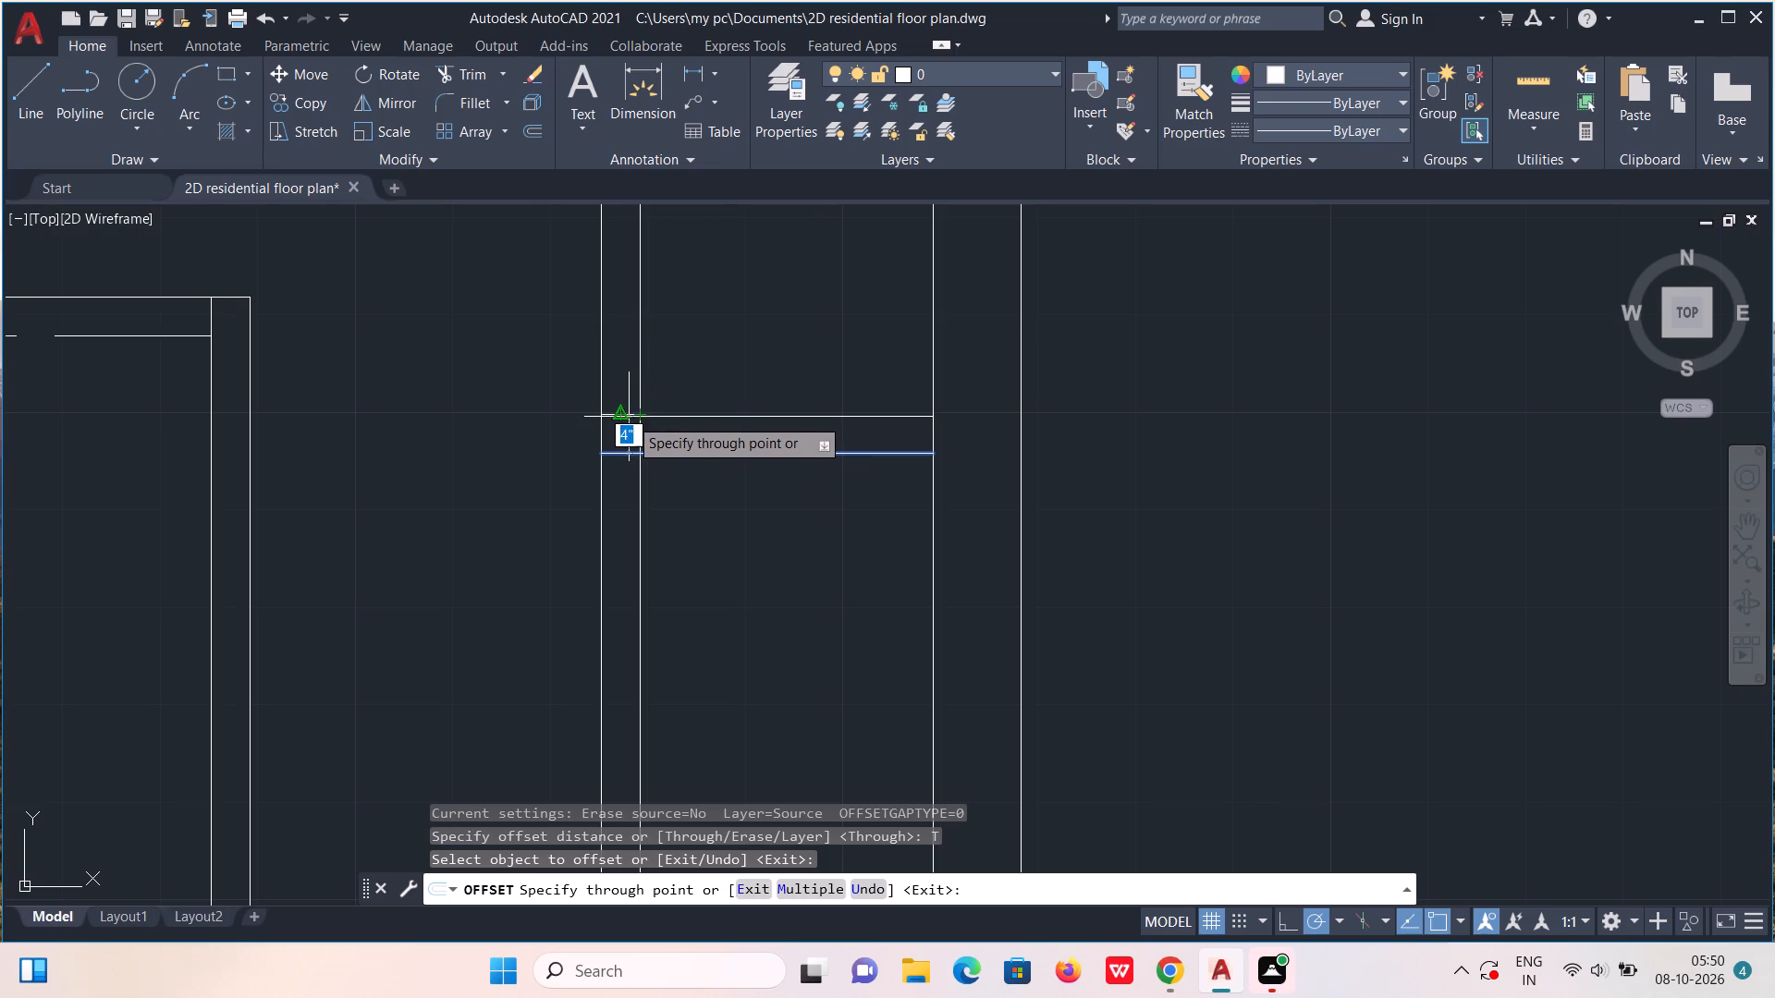
pyautogui.click(635, 416)
pyautogui.press('Escape')
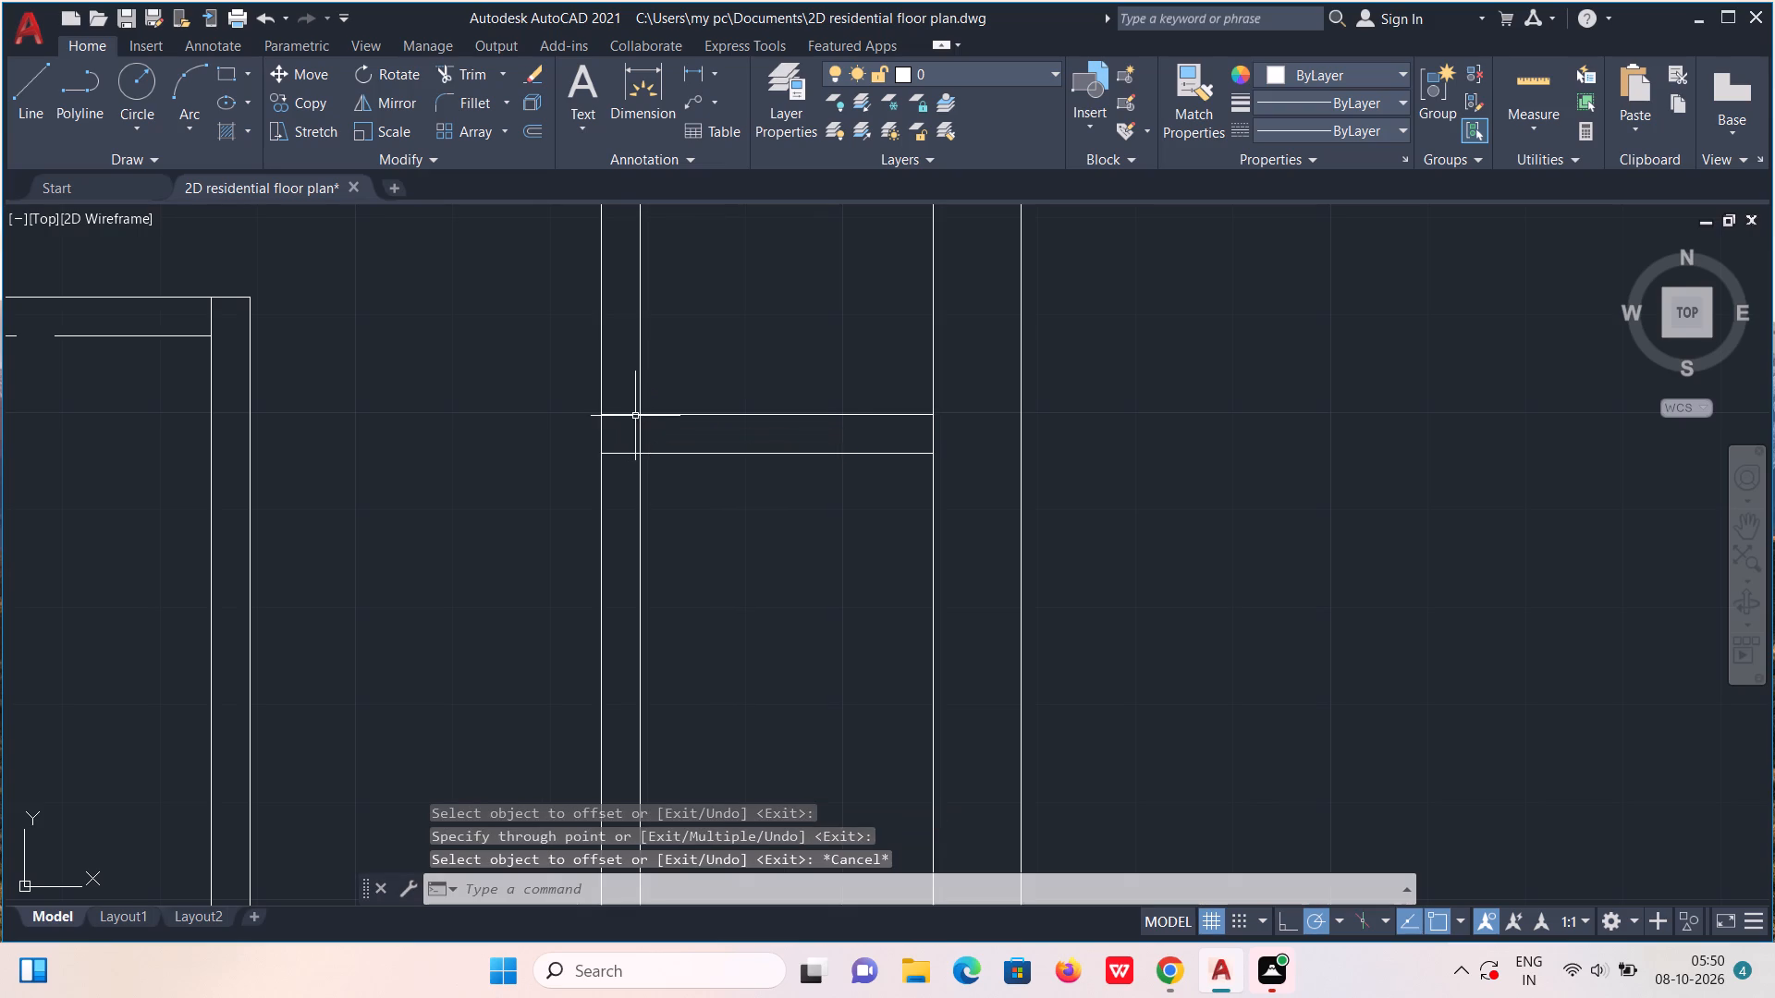
# Trim the new horizontal partition's junctions with the vertical partition and with the exterior wall's inner line, leaving both small rooms cleanly outlined.
pyautogui.scroll(-3, 642, 454)
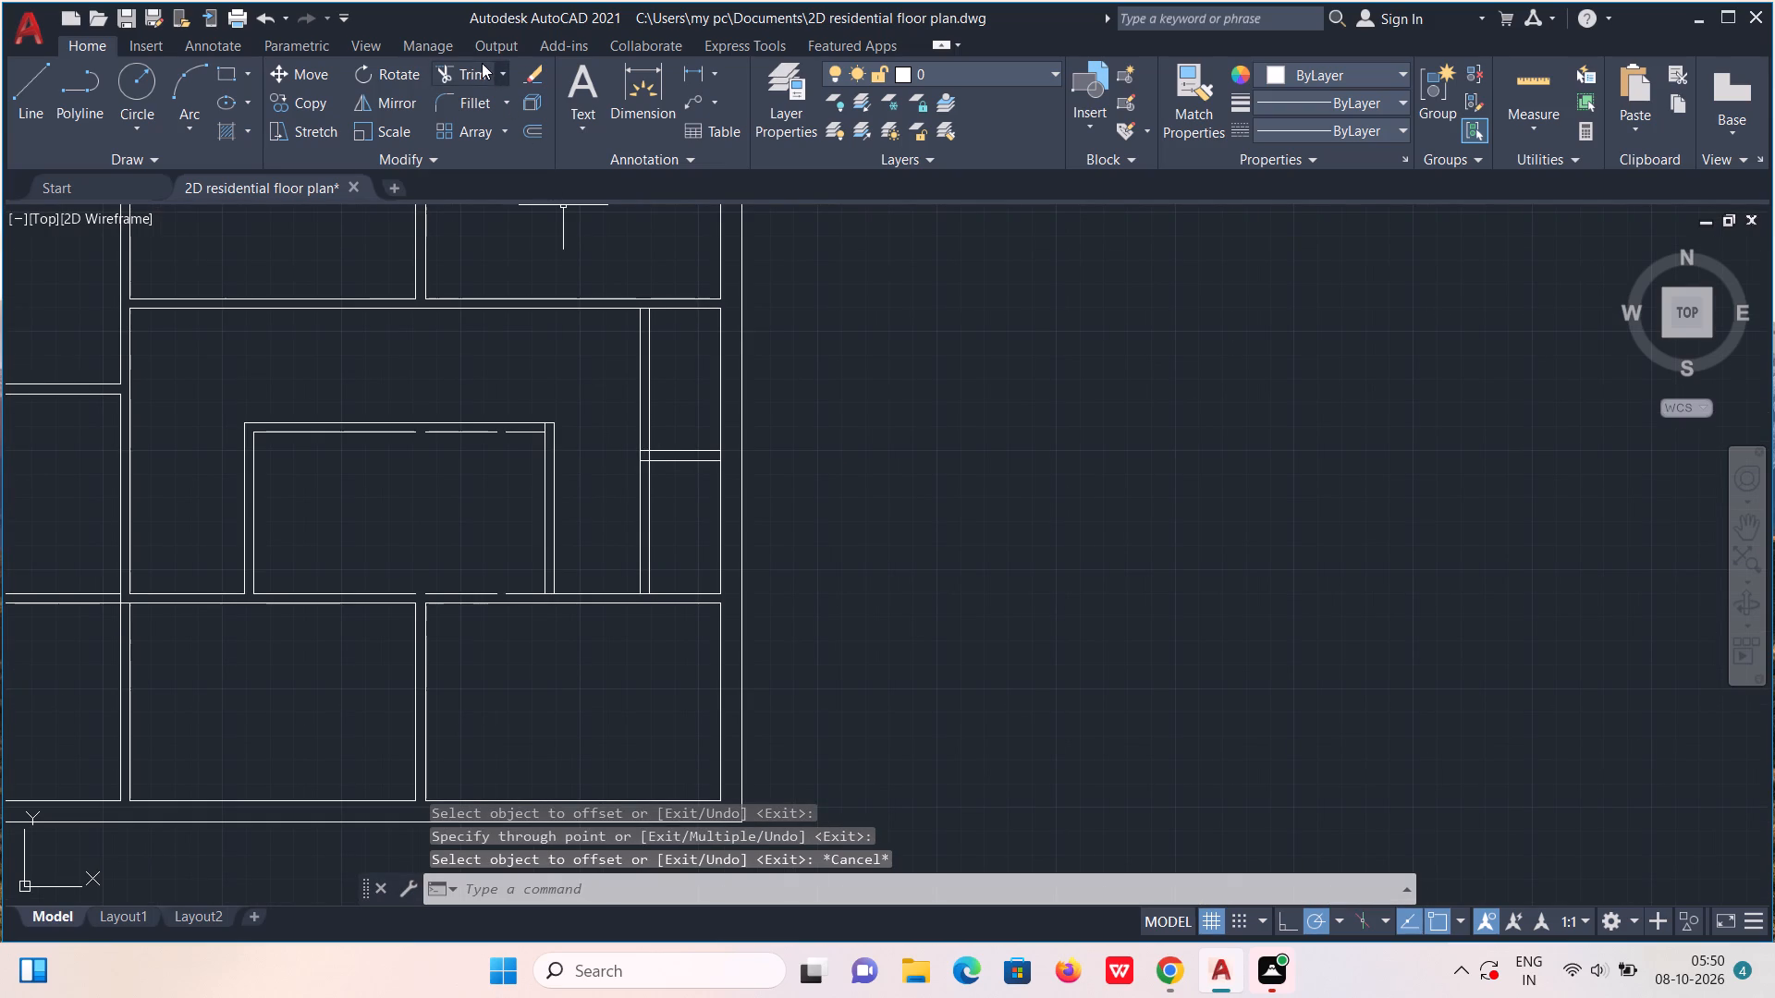
pyautogui.click(476, 72)
pyautogui.scroll(4, 638, 478)
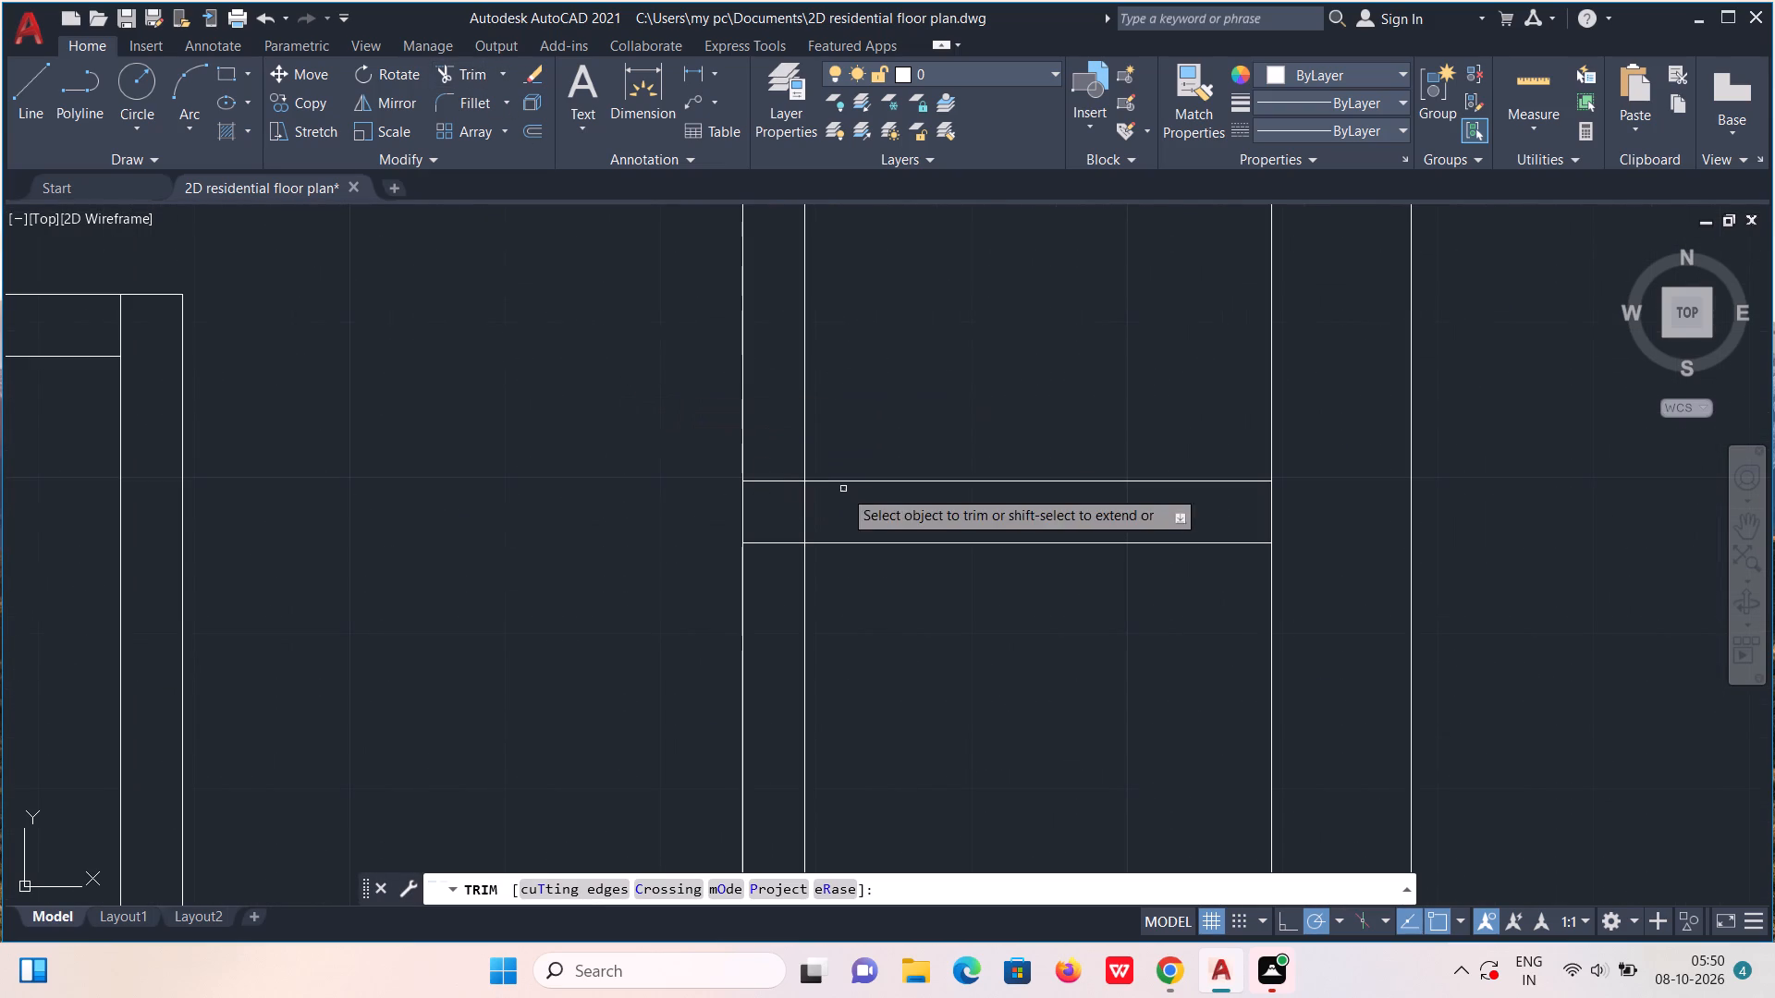
pyautogui.moveTo(780, 456); pyautogui.dragTo(772, 576)
pyautogui.moveTo(780, 520); pyautogui.dragTo(874, 517)
pyautogui.moveTo(1235, 519); pyautogui.dragTo(0, 997)
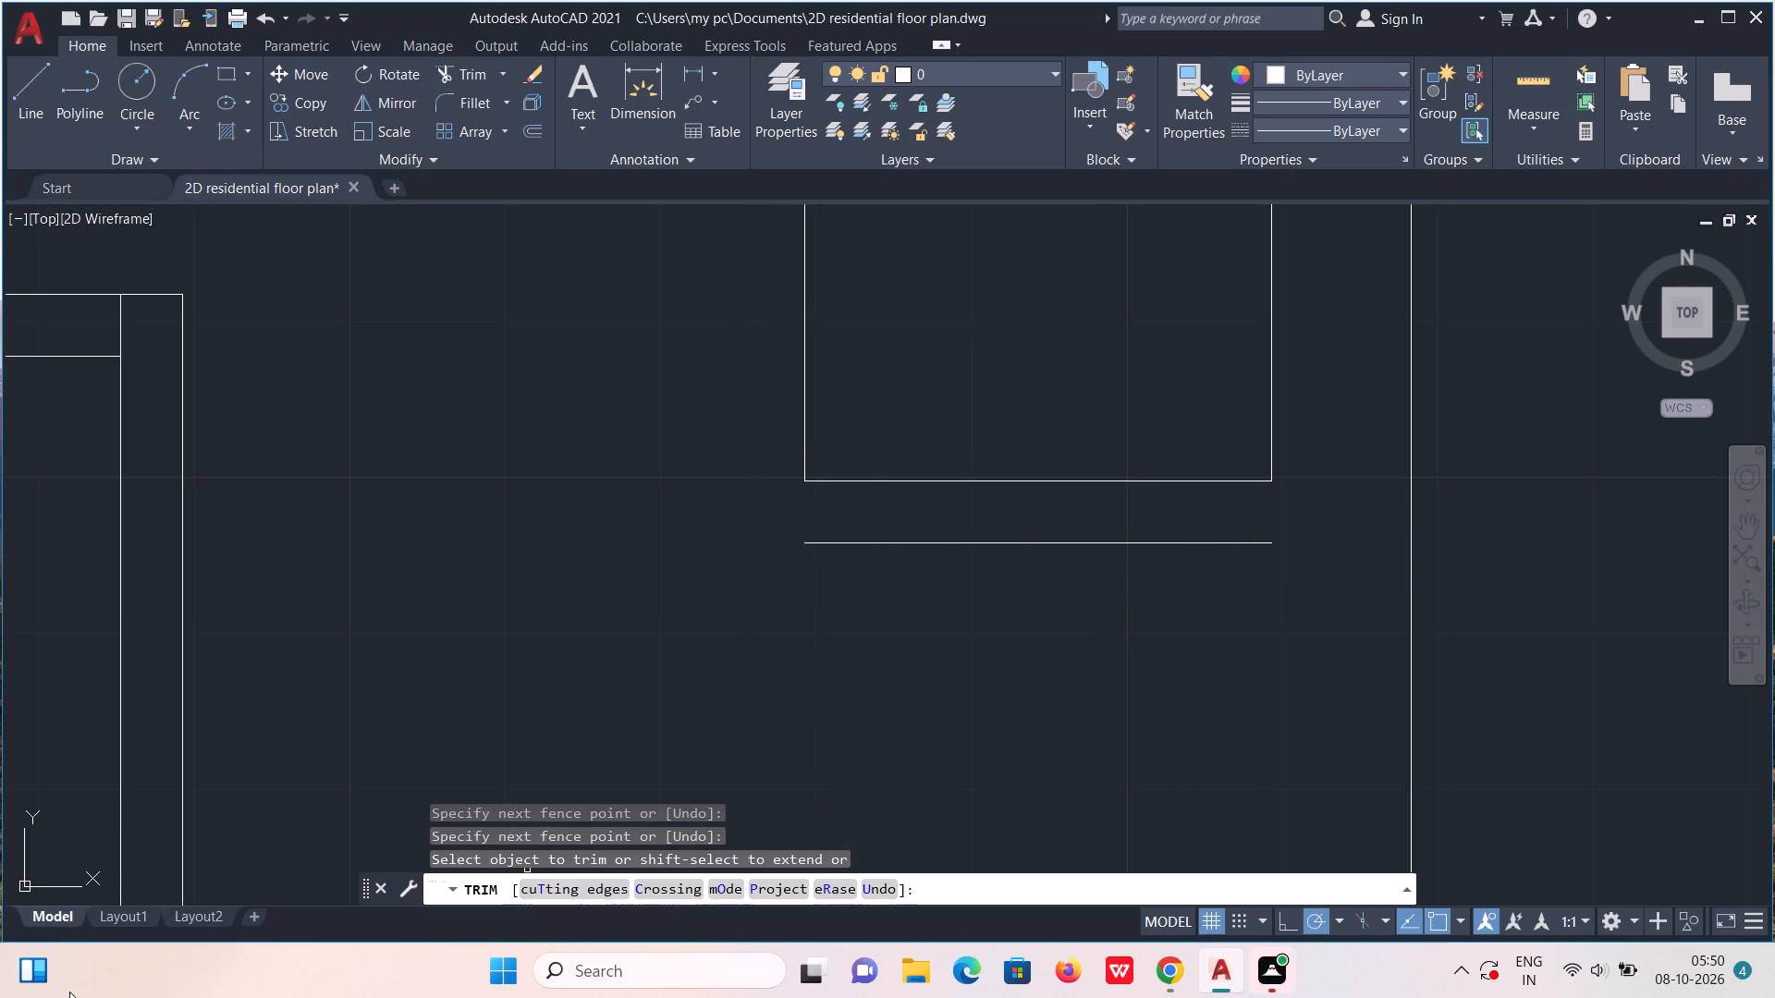
pyautogui.hotkey('ctrl', 'z')
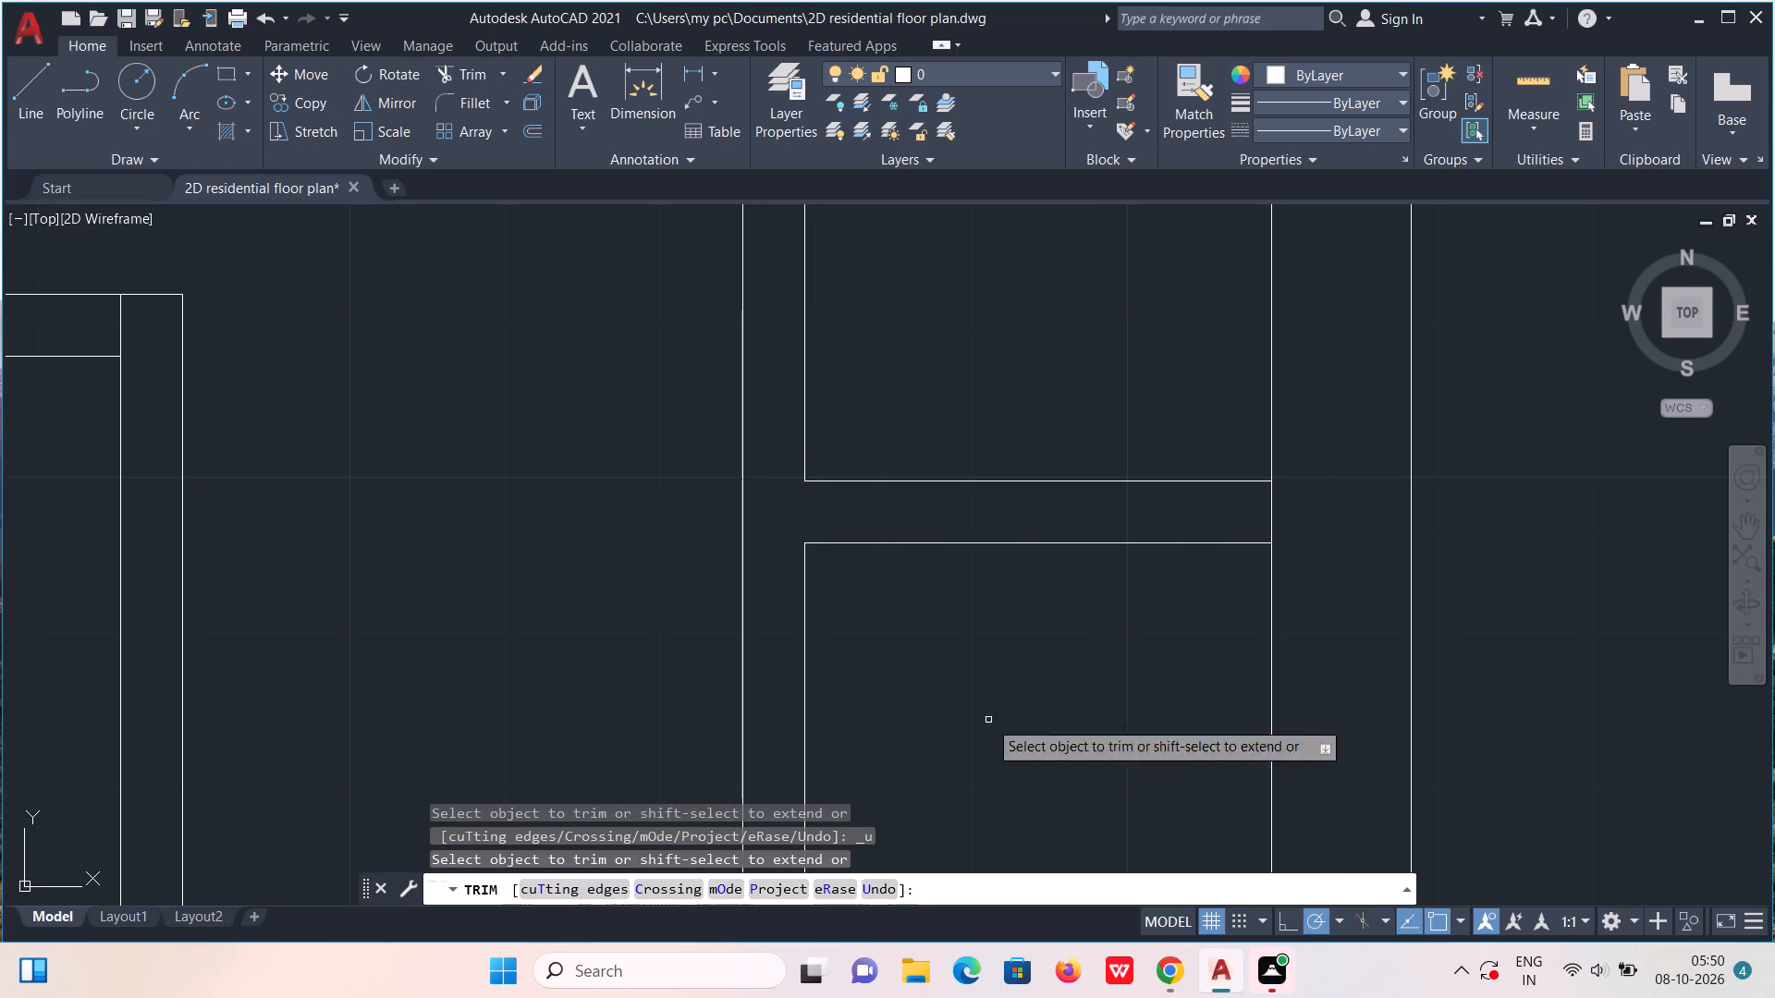
pyautogui.scroll(2, 1341, 452)
pyautogui.moveTo(1086, 623); pyautogui.dragTo(1204, 586)
pyautogui.scroll(-2, 1204, 586)
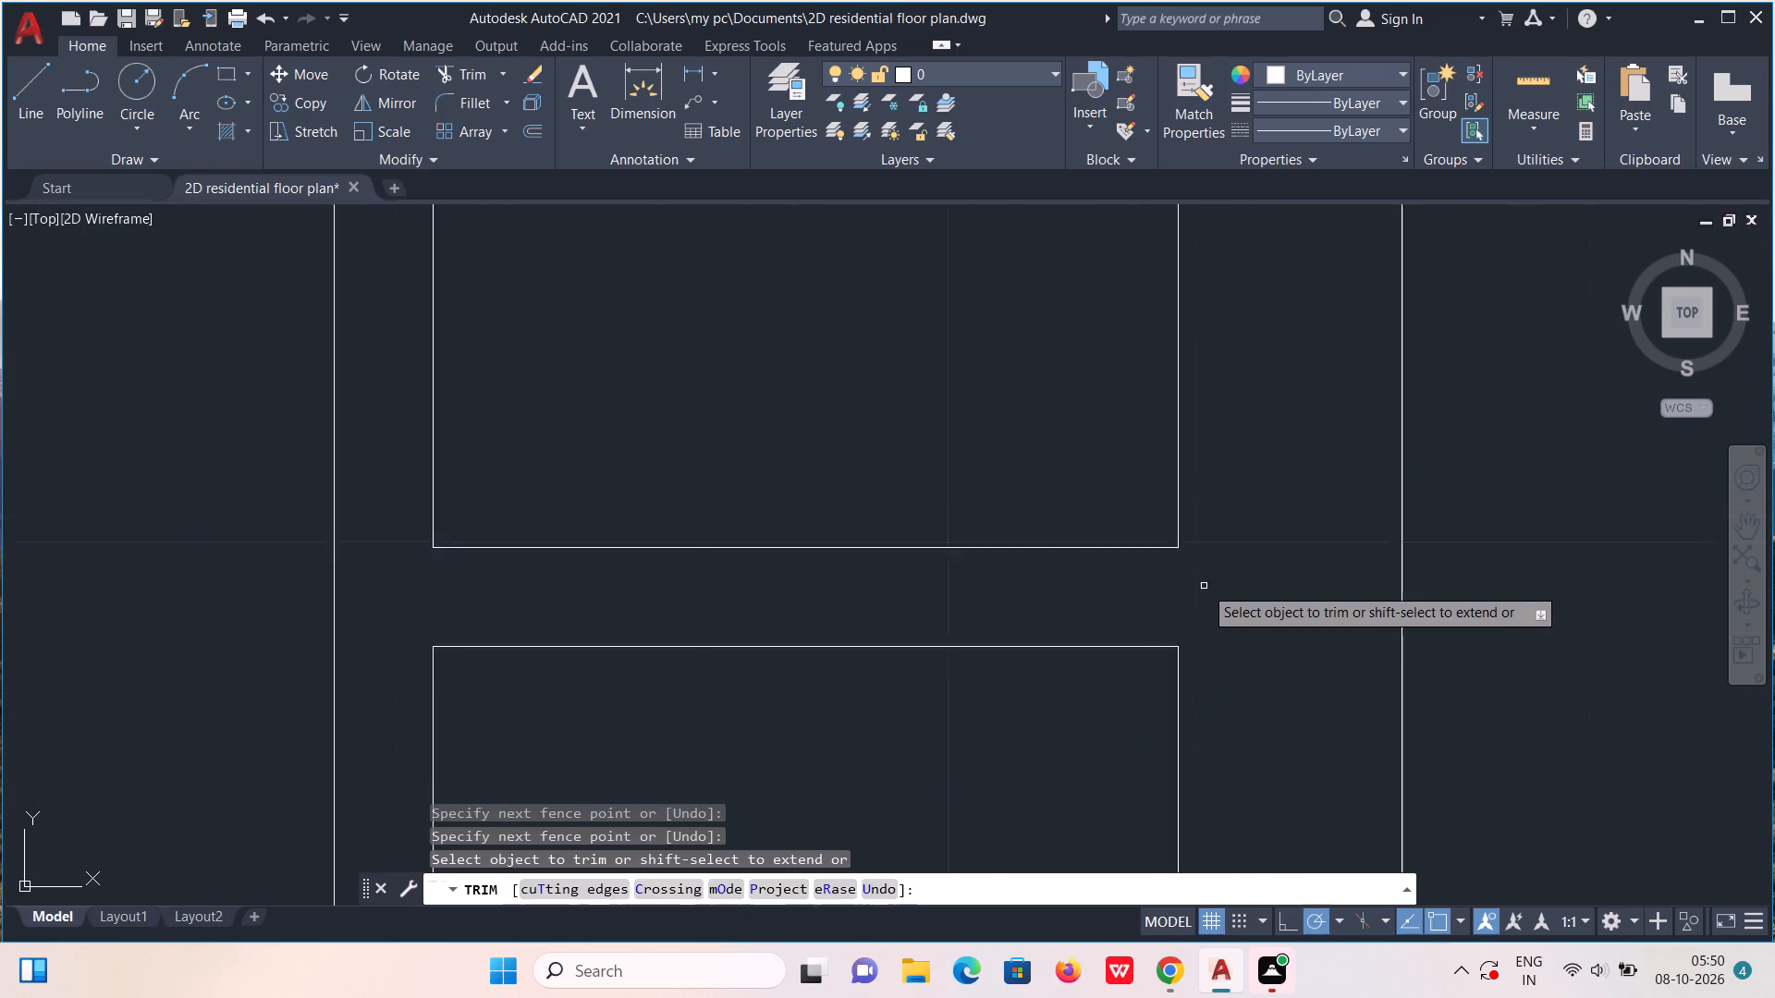
pyautogui.scroll(-2, 1204, 586)
pyautogui.press('Escape')
pyautogui.scroll(-3, 1169, 614)
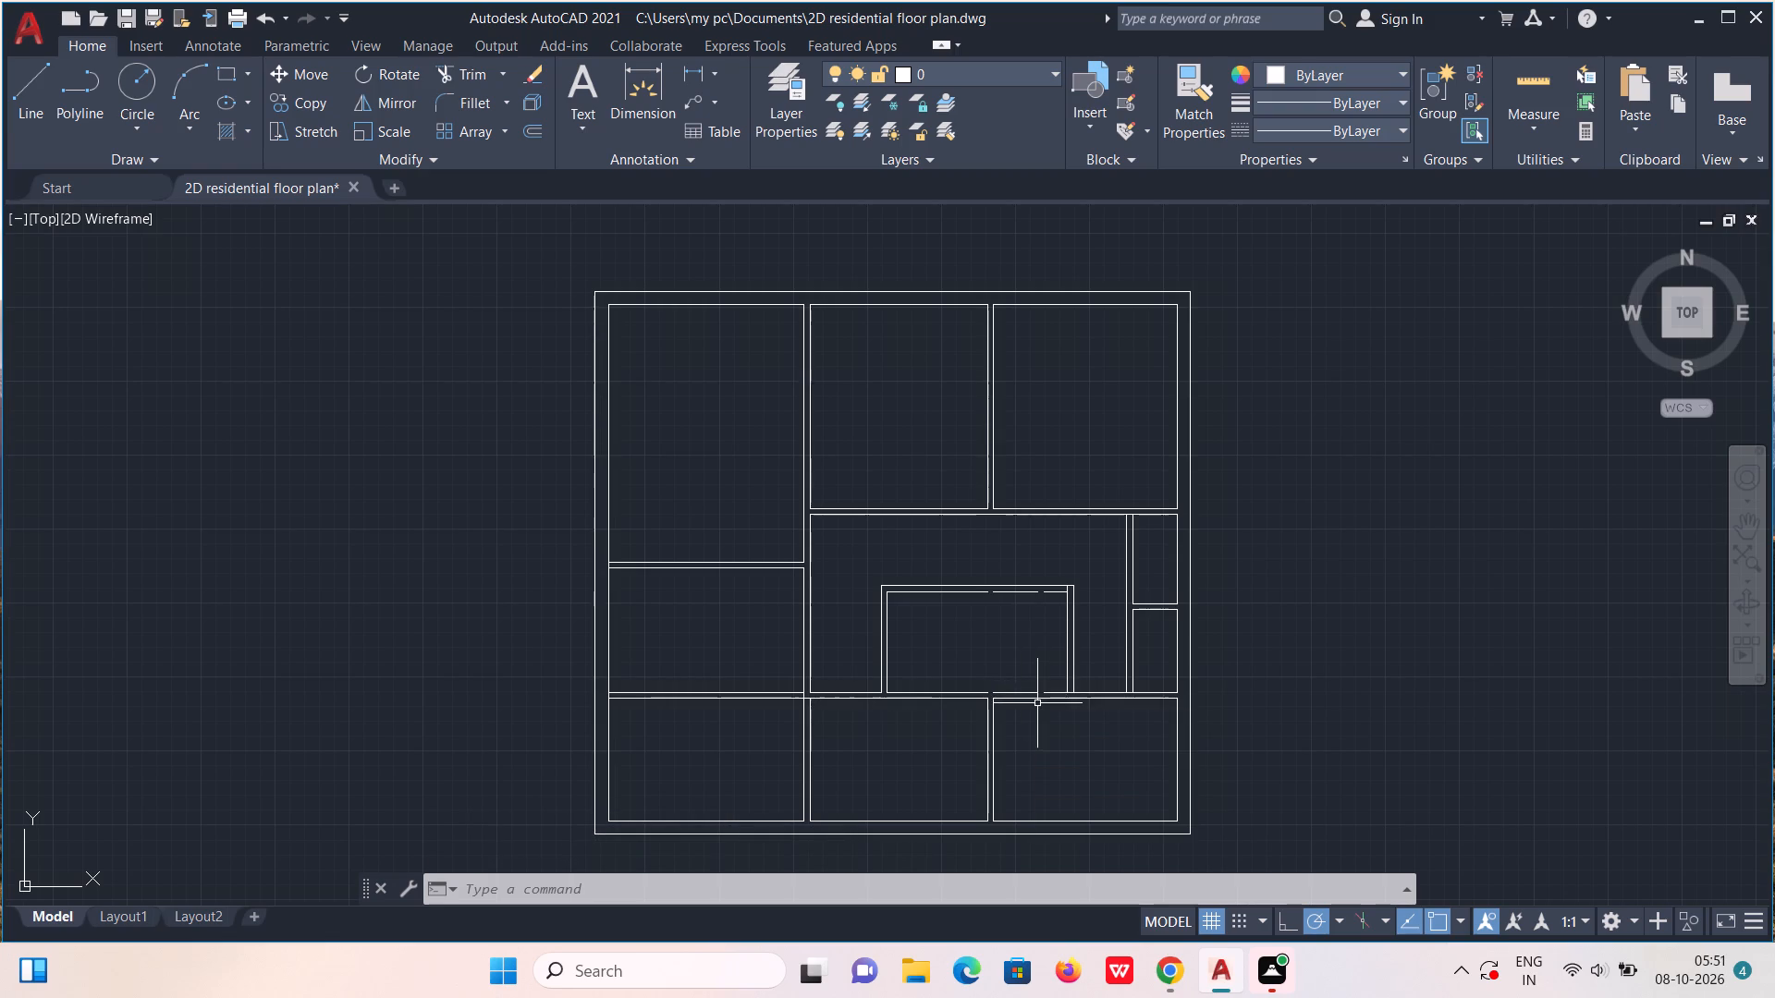
# Extend the broken lower line of the enclosure's top wall and the broken line along its base to close their gaps.
pyautogui.scroll(3, 1057, 607)
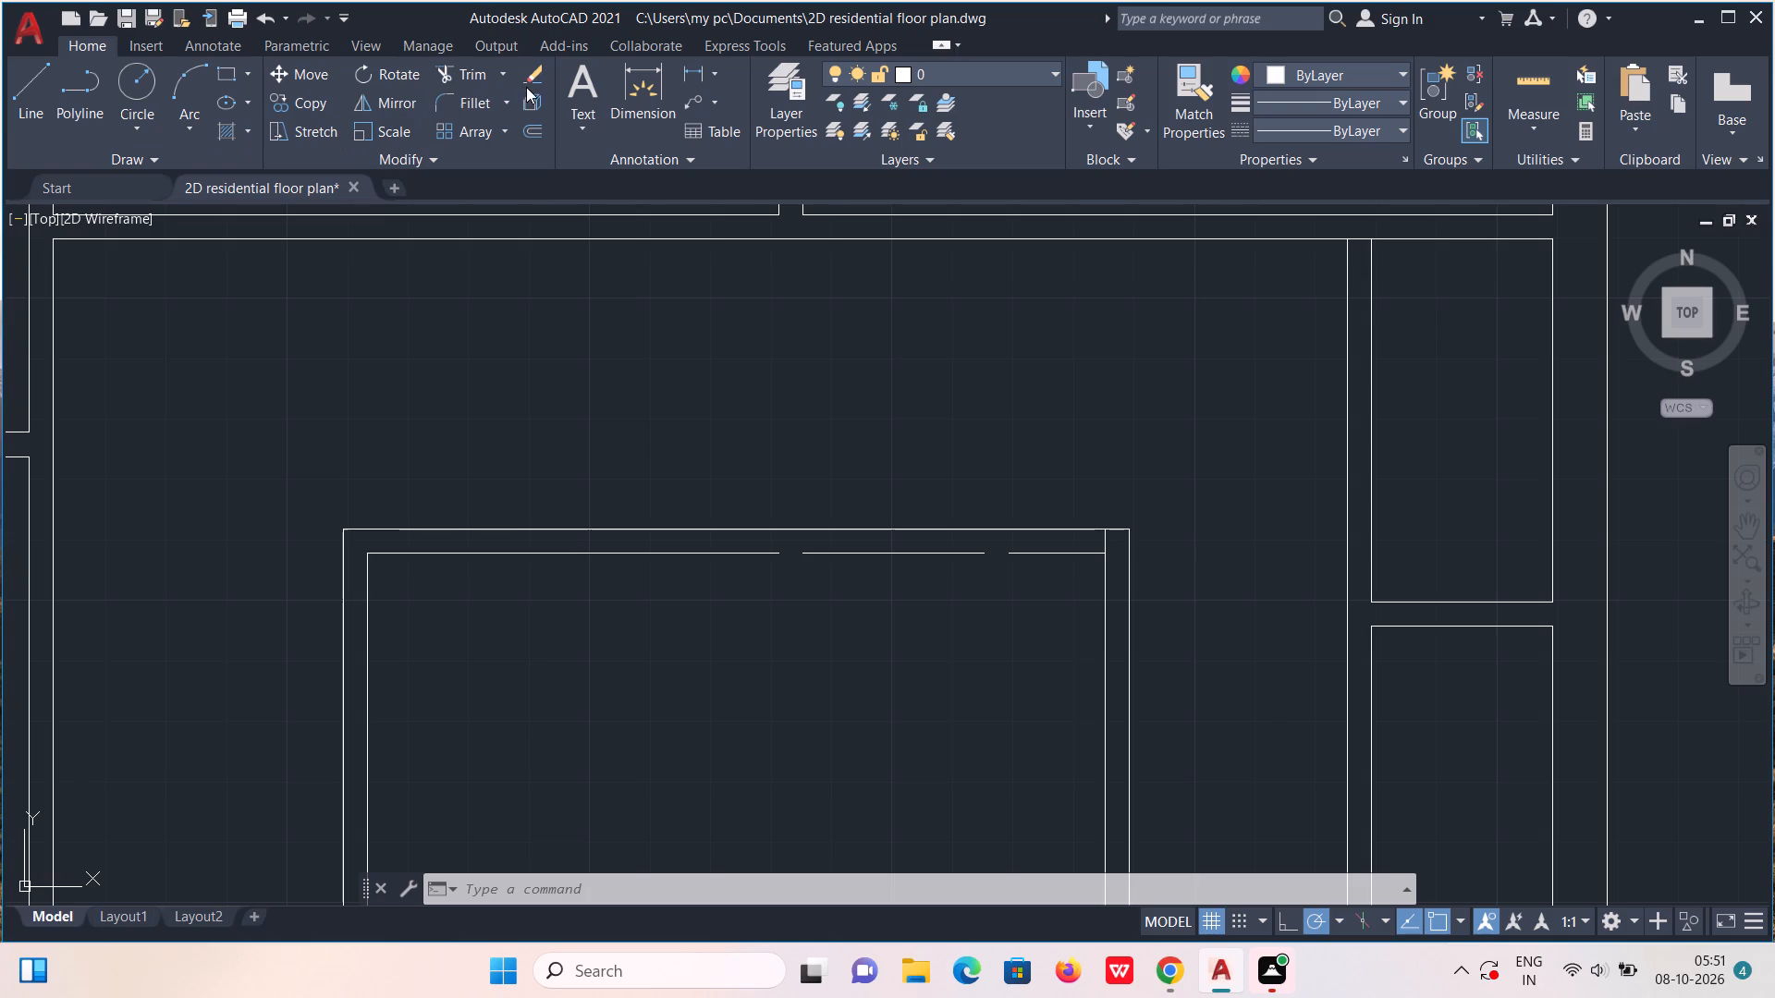
pyautogui.click(503, 71)
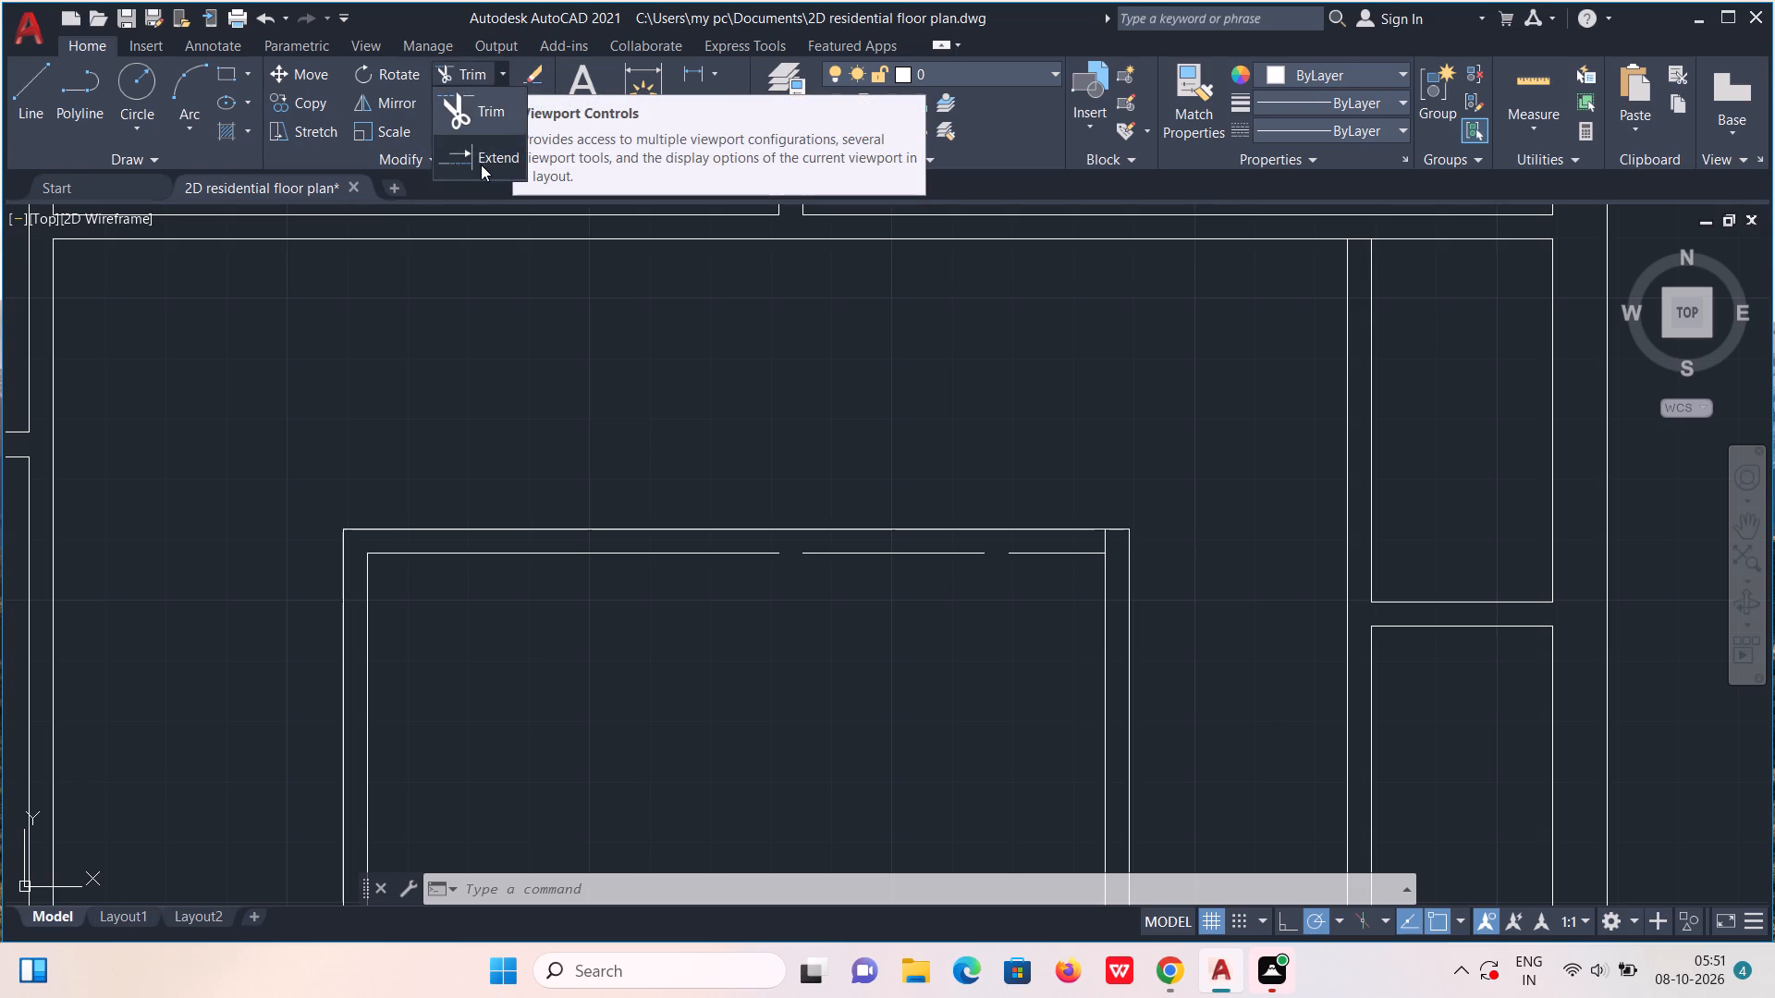
pyautogui.click(482, 164)
pyautogui.click(757, 552)
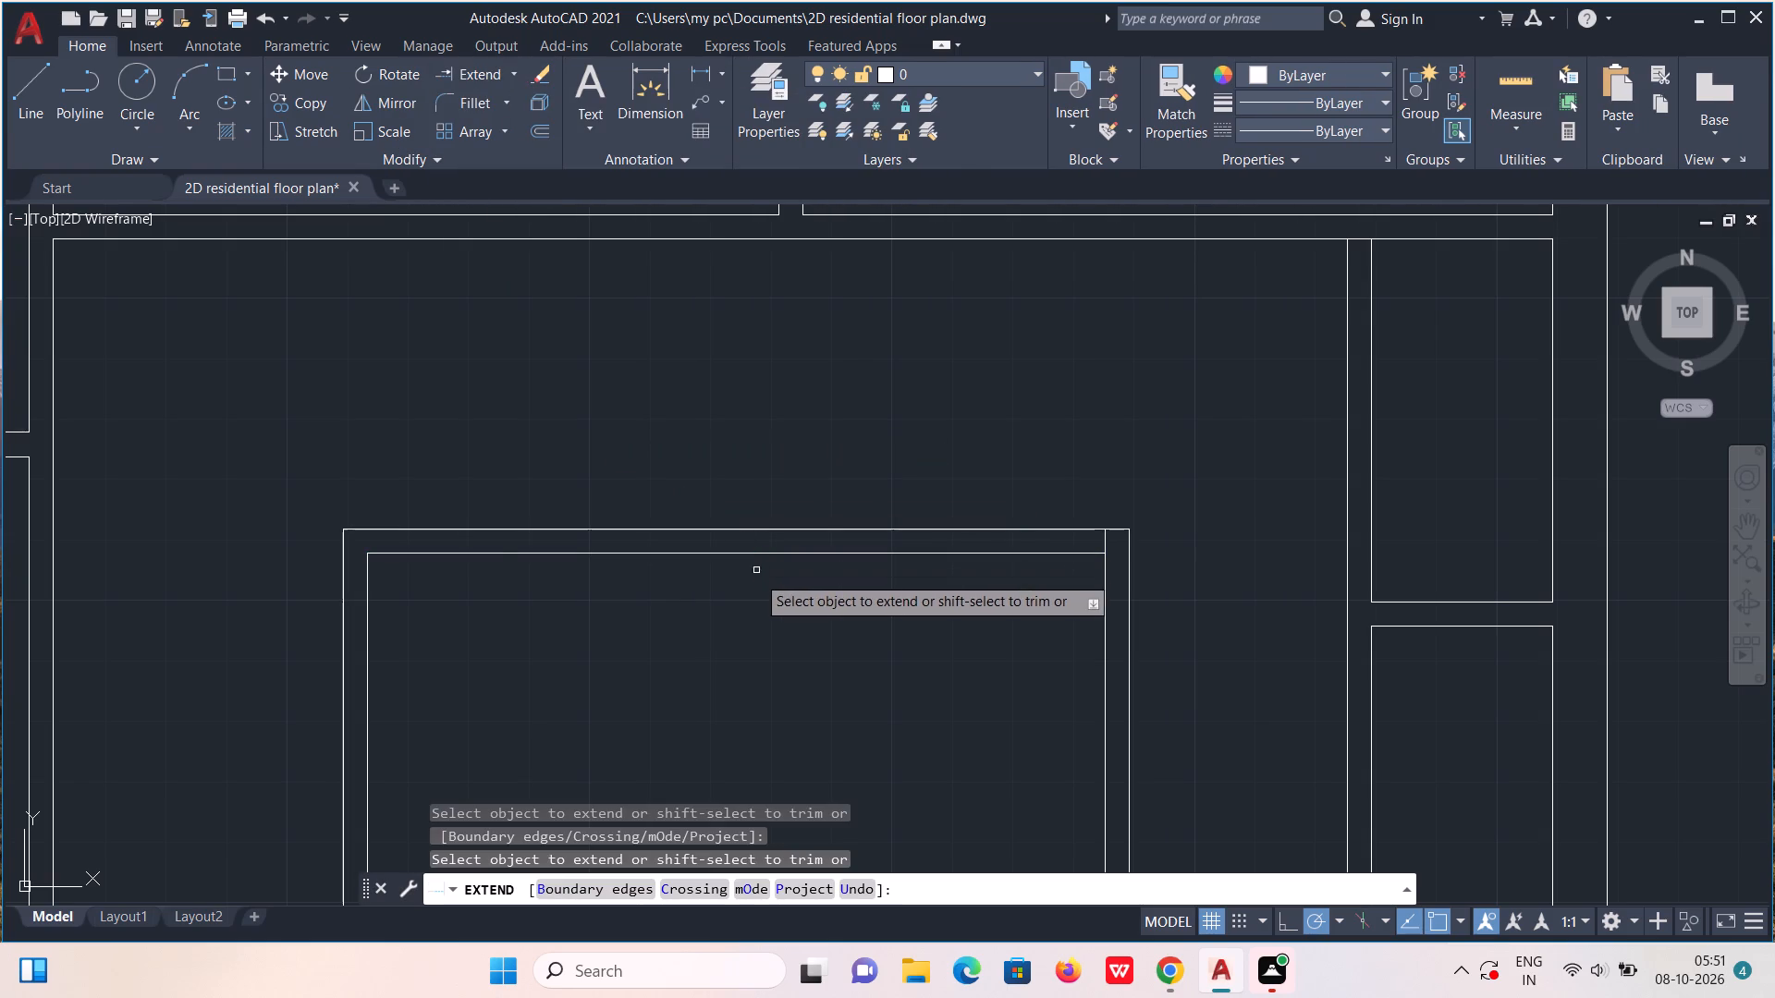
pyautogui.scroll(-1, 777, 611)
pyautogui.scroll(-1, 831, 686)
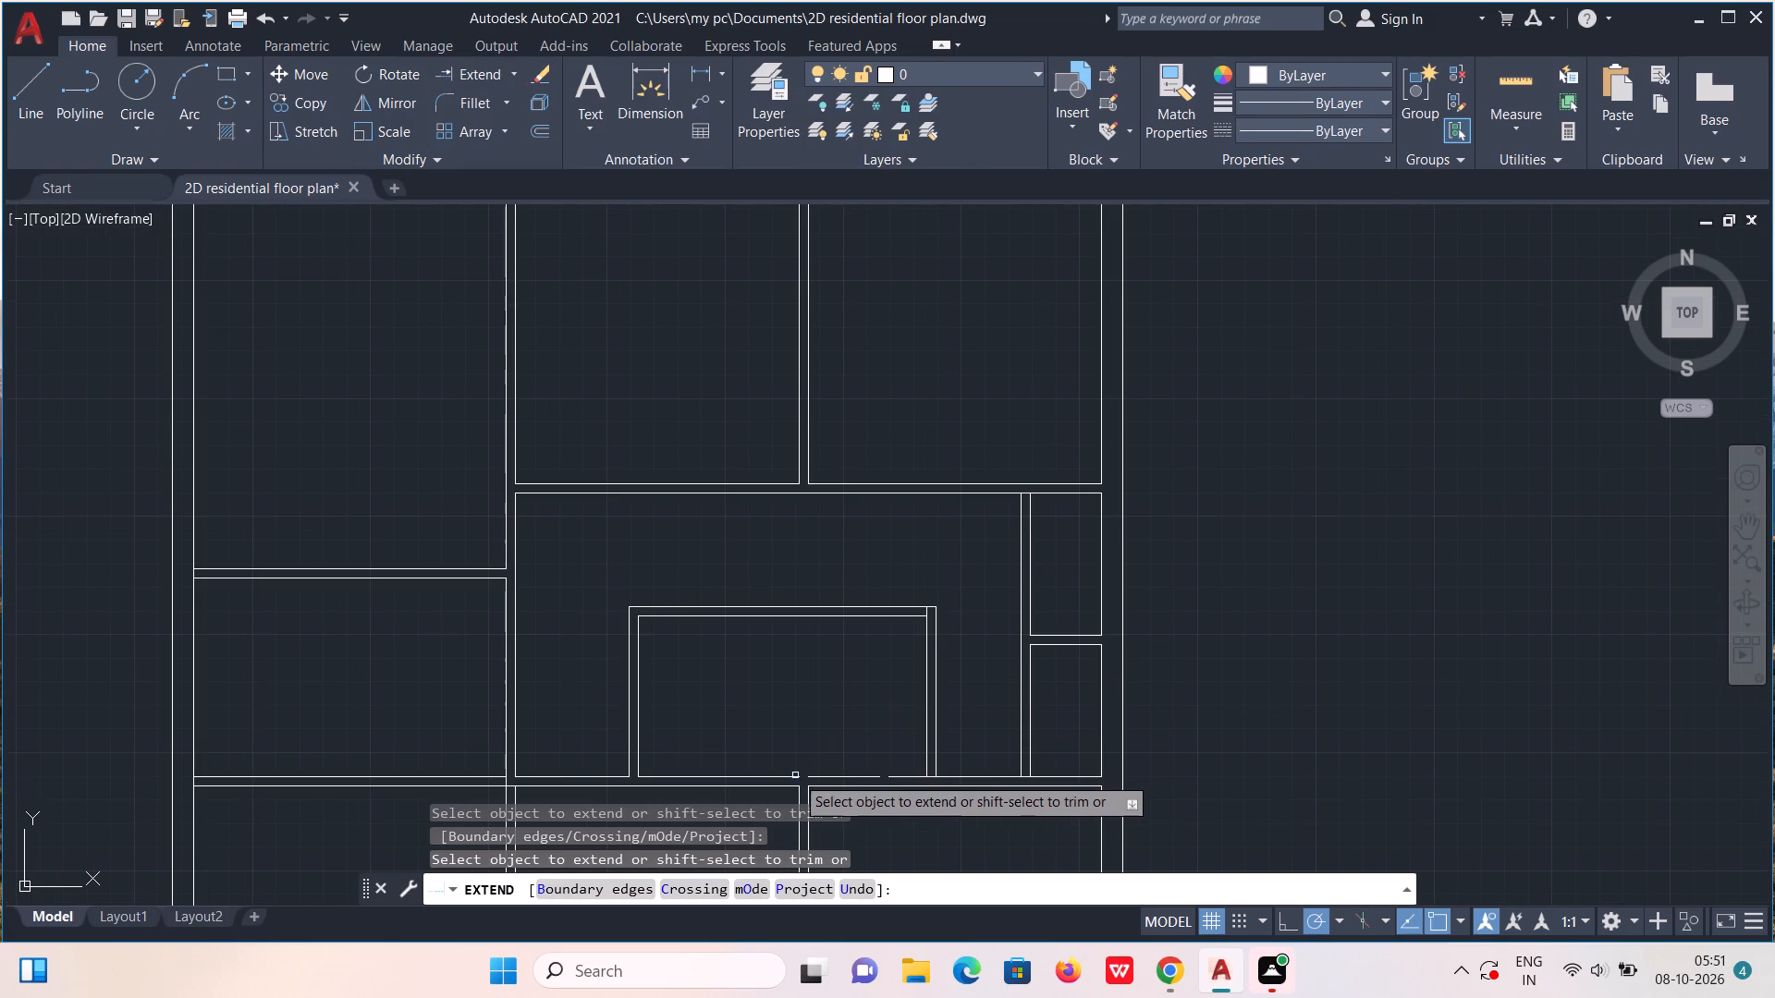
pyautogui.moveTo(810, 699); pyautogui.dragTo(864, 513, button='middle')
pyautogui.scroll(2, 749, 599)
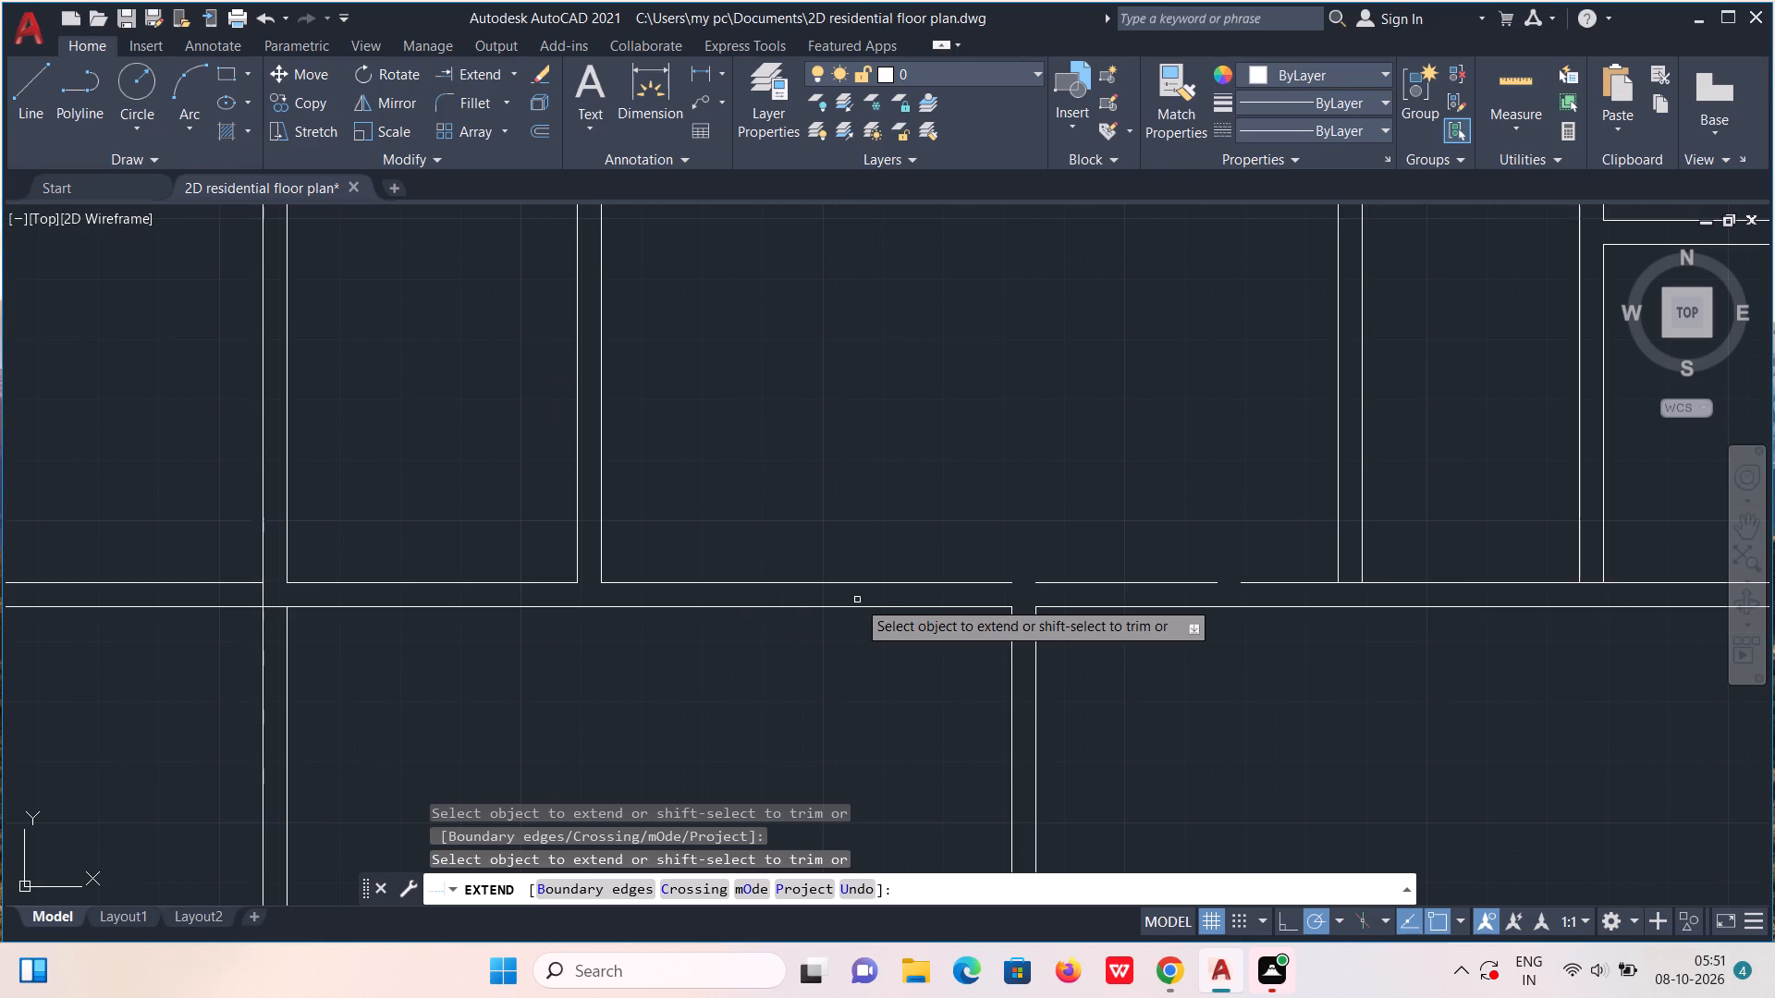
pyautogui.click(871, 583)
pyautogui.scroll(-2, 871, 582)
pyautogui.press('Escape')
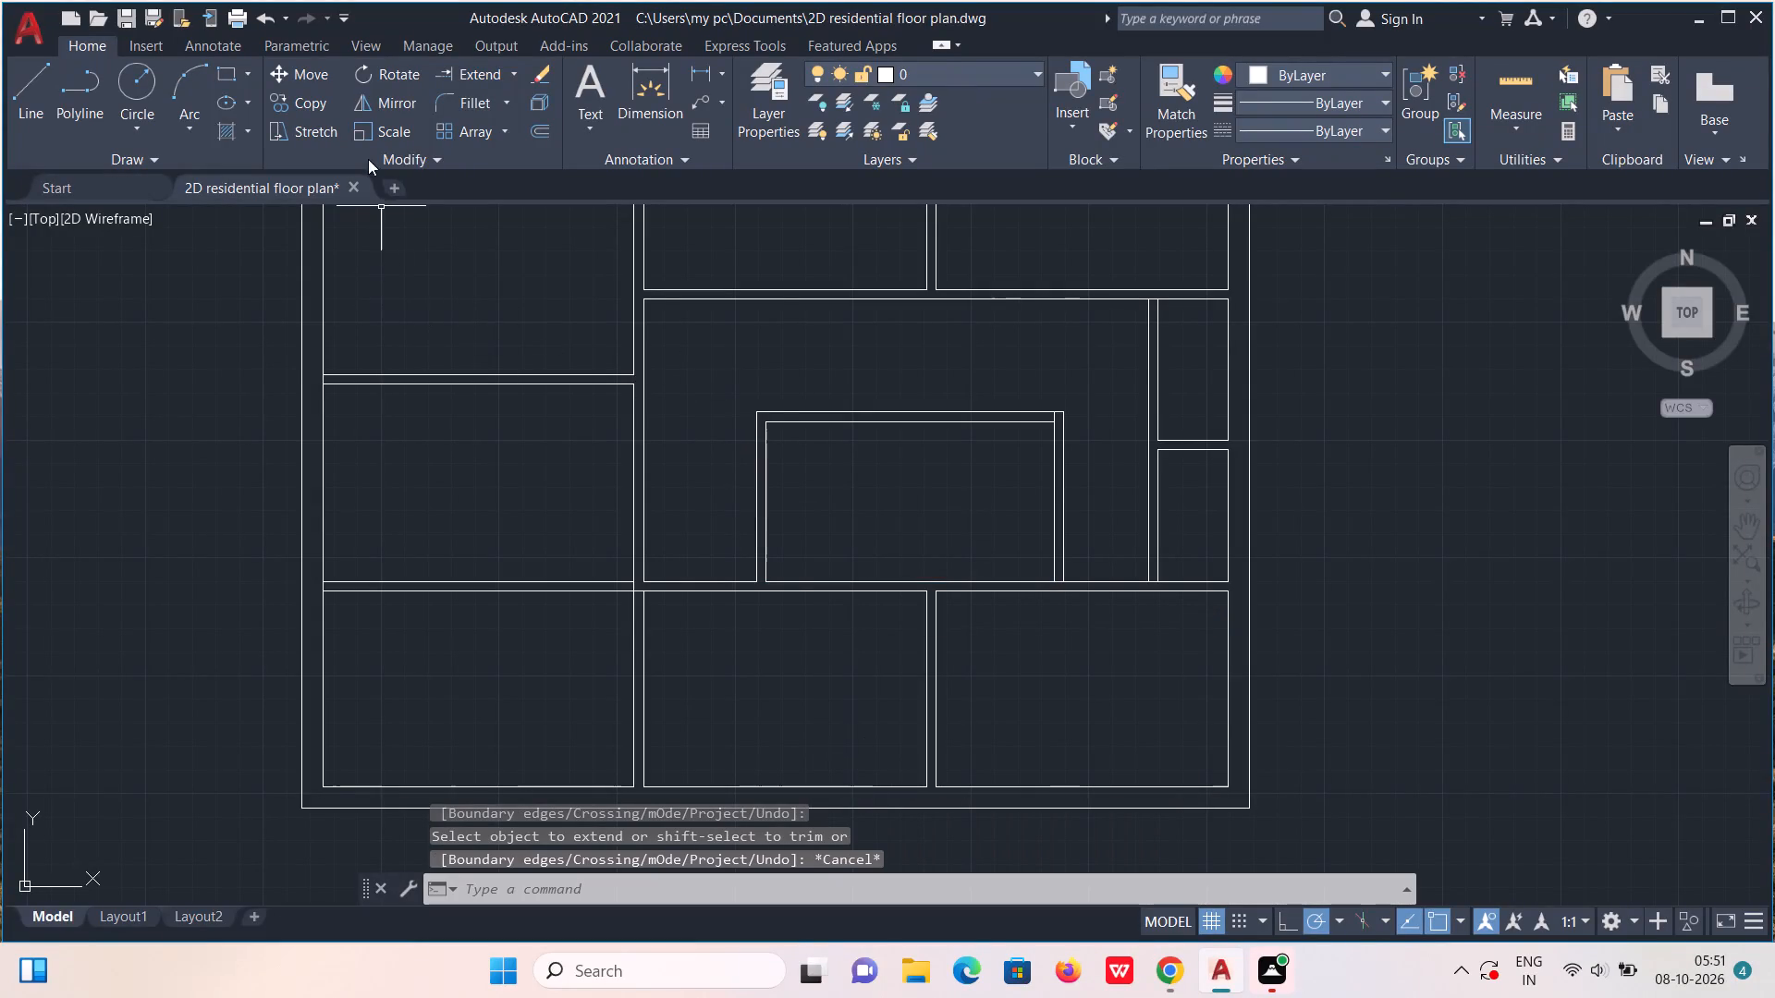
# Trim the wall line at the base of the right vertical partition and the overlapping lines where the lower horizontal and left vertical walls cross.
pyautogui.click(511, 71)
pyautogui.click(496, 105)
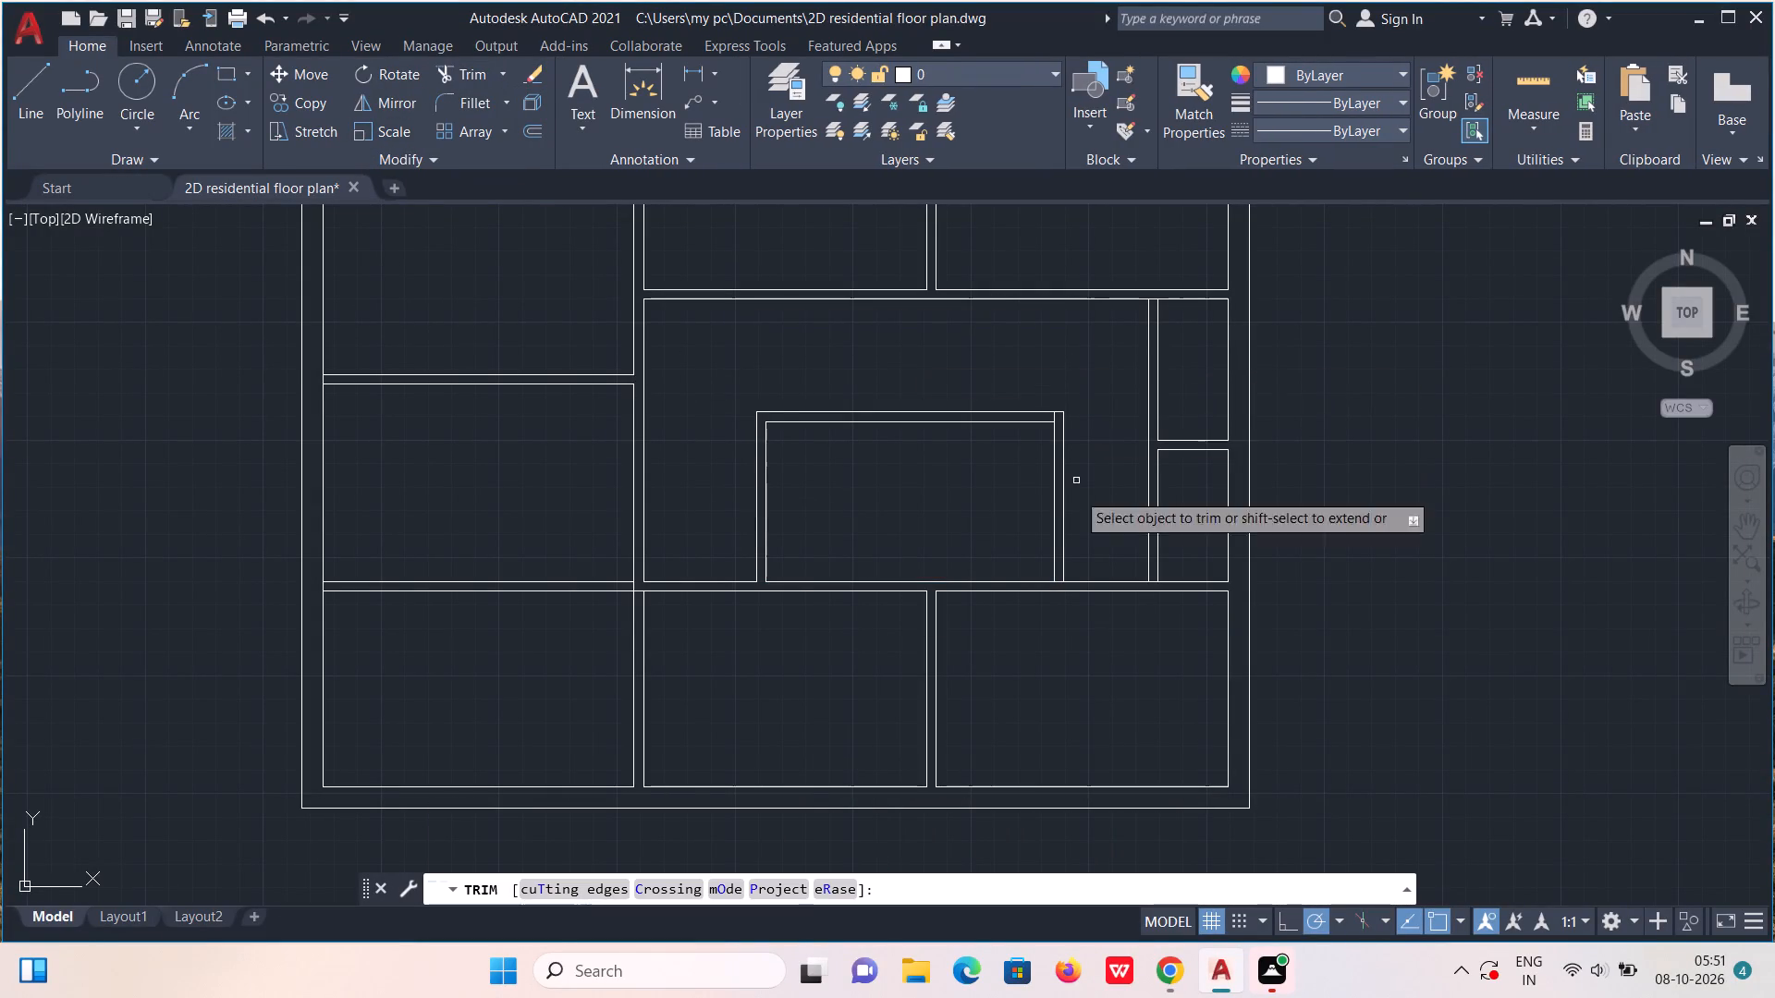
pyautogui.scroll(4, 1198, 617)
pyautogui.moveTo(1012, 420); pyautogui.dragTo(1020, 463)
pyautogui.scroll(-4, 1020, 463)
pyautogui.scroll(2, 483, 457)
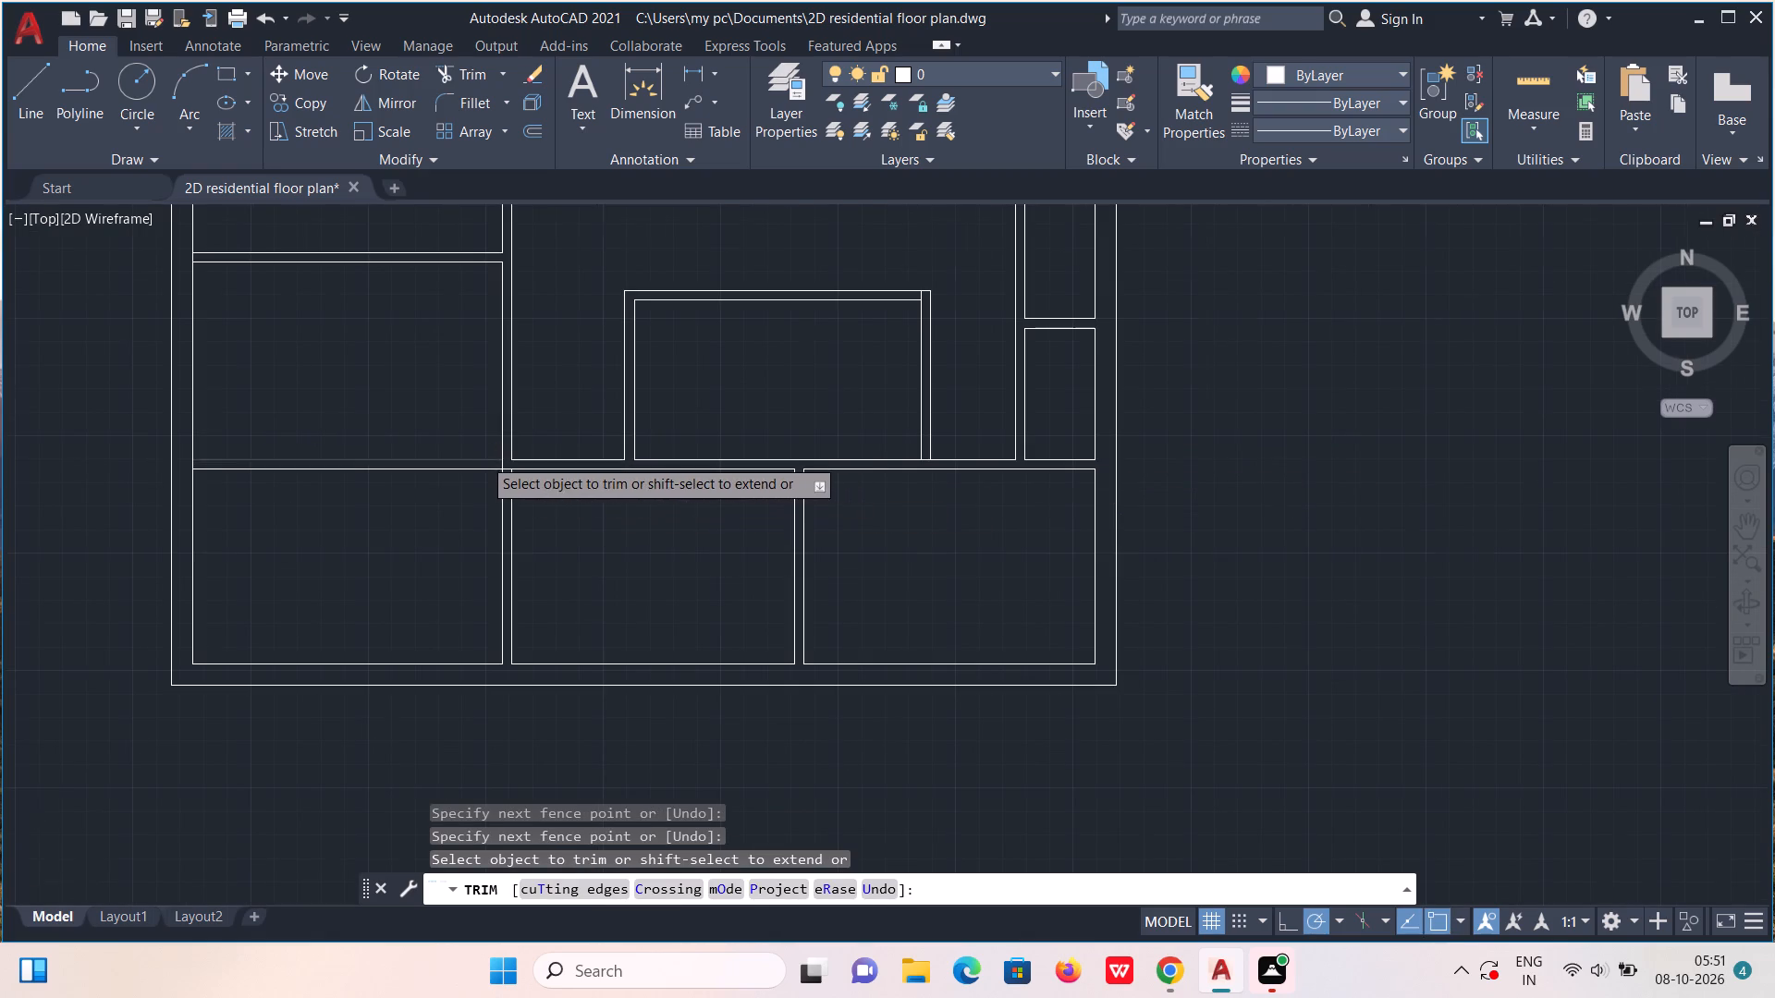
pyautogui.scroll(2, 483, 457)
pyautogui.moveTo(506, 493); pyautogui.dragTo(653, 502)
pyautogui.moveTo(643, 500); pyautogui.dragTo(638, 578)
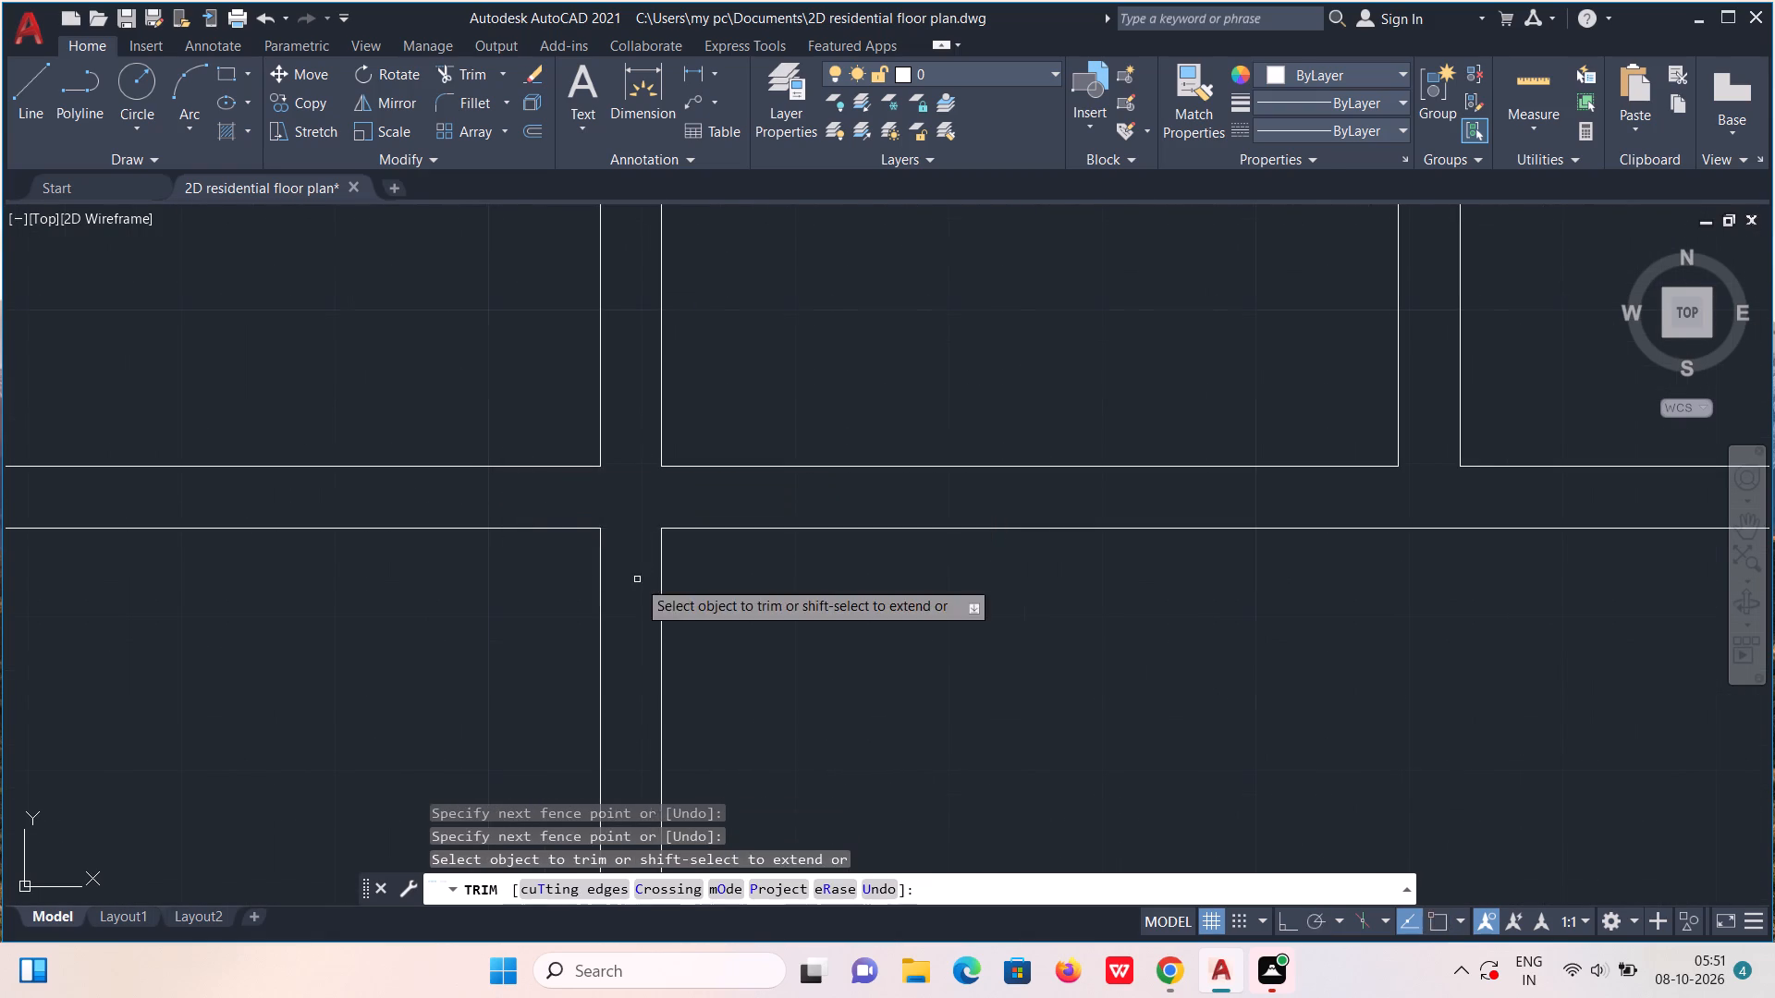
pyautogui.scroll(-4, 637, 579)
# Trim the left exterior wall's inner line where the two horizontal walls of the left-hand rooms meet it.
pyautogui.scroll(5, 297, 568)
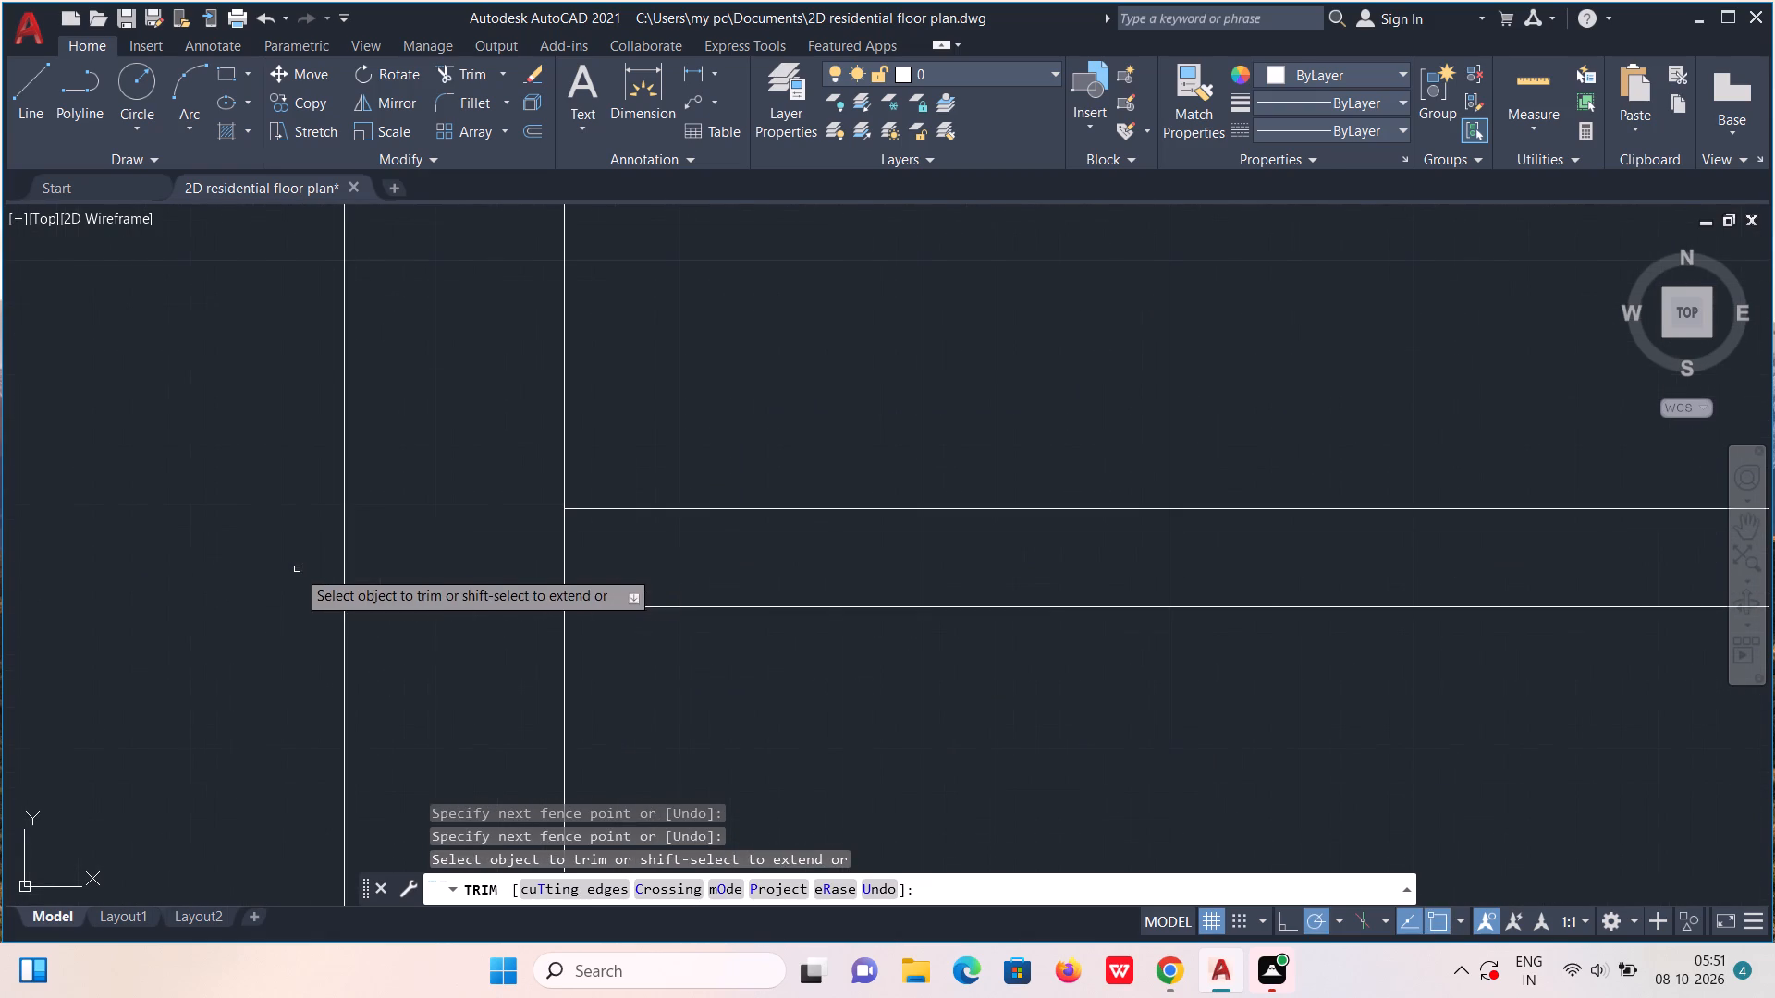
pyautogui.moveTo(515, 560); pyautogui.dragTo(706, 566)
pyautogui.scroll(-4, 703, 552)
pyautogui.moveTo(721, 426); pyautogui.dragTo(765, 736, button='middle')
pyautogui.scroll(2, 791, 569)
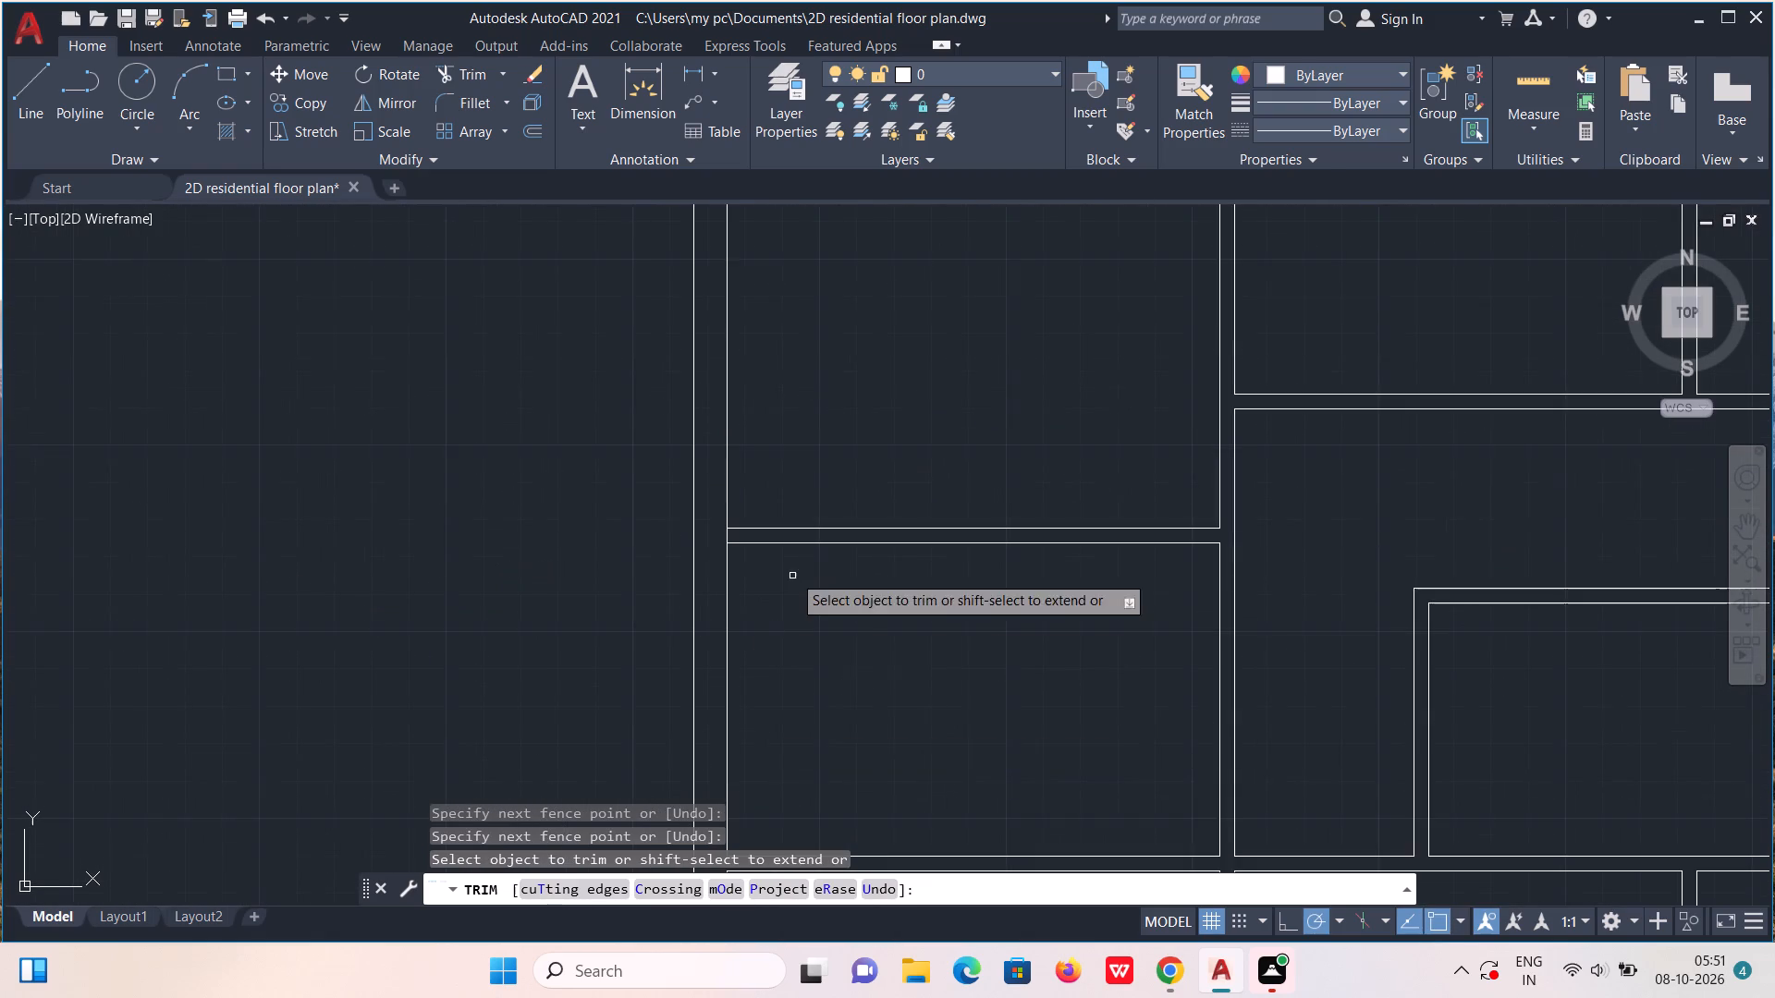
pyautogui.moveTo(606, 484); pyautogui.dragTo(660, 503)
pyautogui.scroll(-4, 660, 503)
pyautogui.moveTo(714, 408); pyautogui.dragTo(714, 412, button='middle')
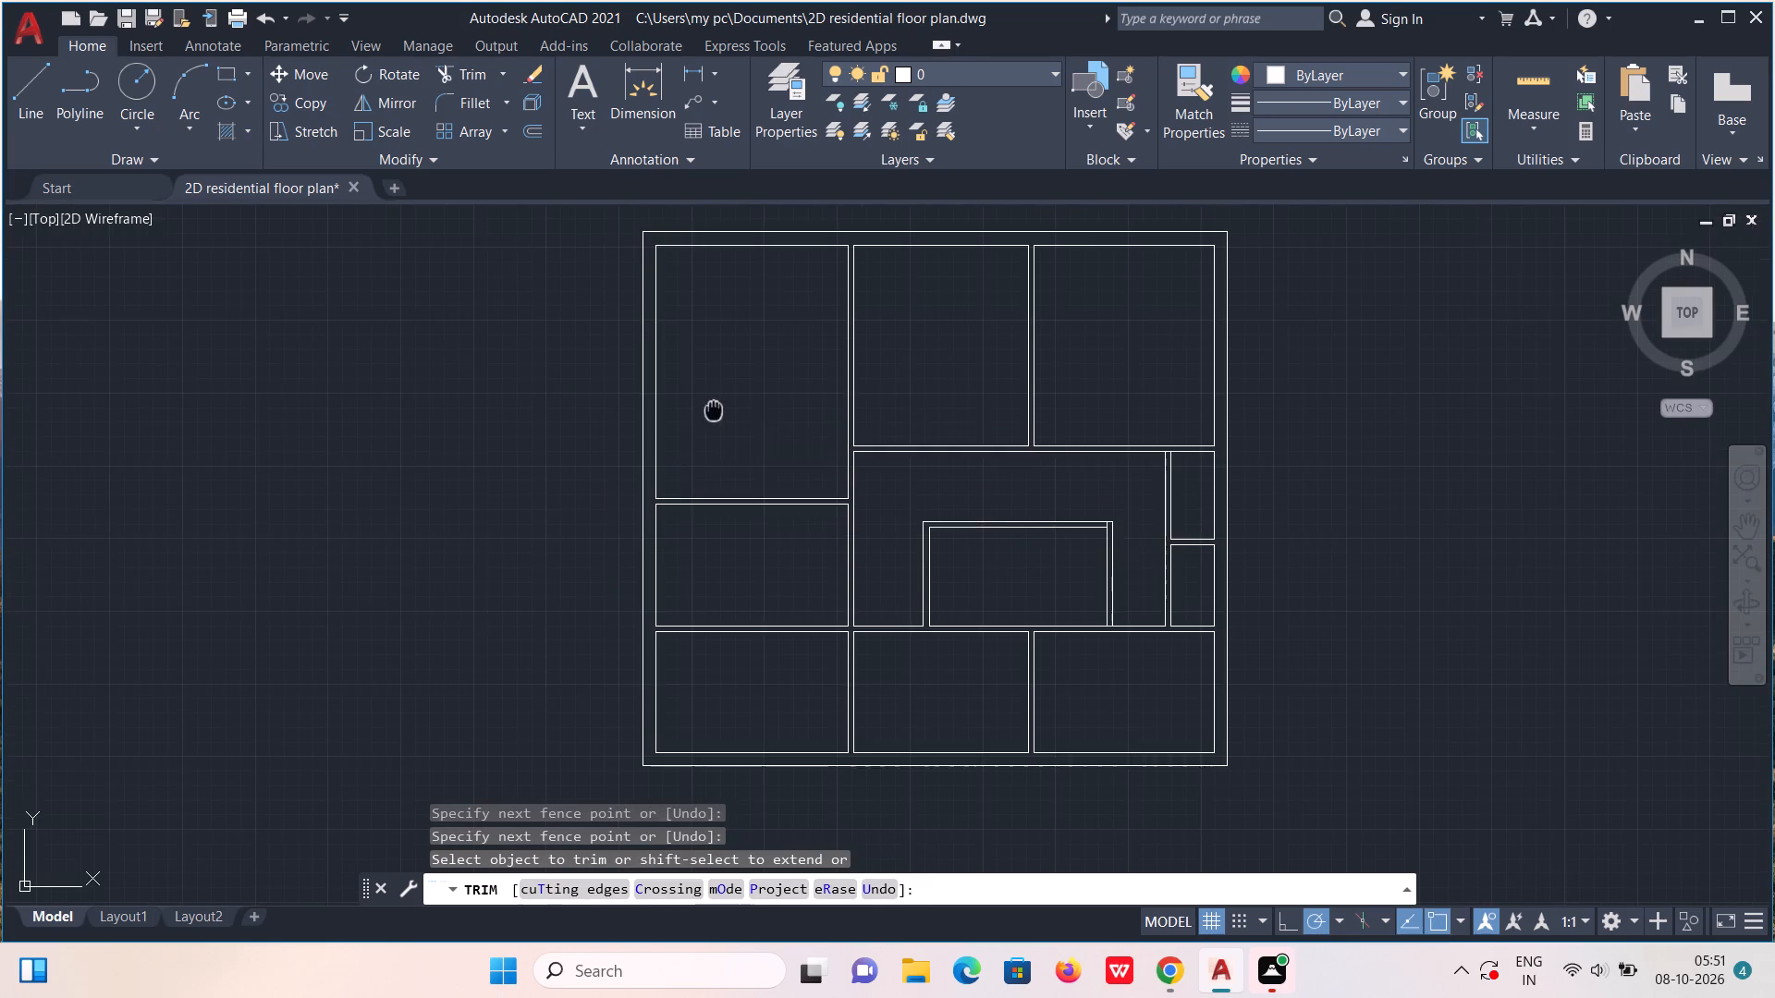
pyautogui.moveTo(714, 412); pyautogui.dragTo(604, 388, button='middle')
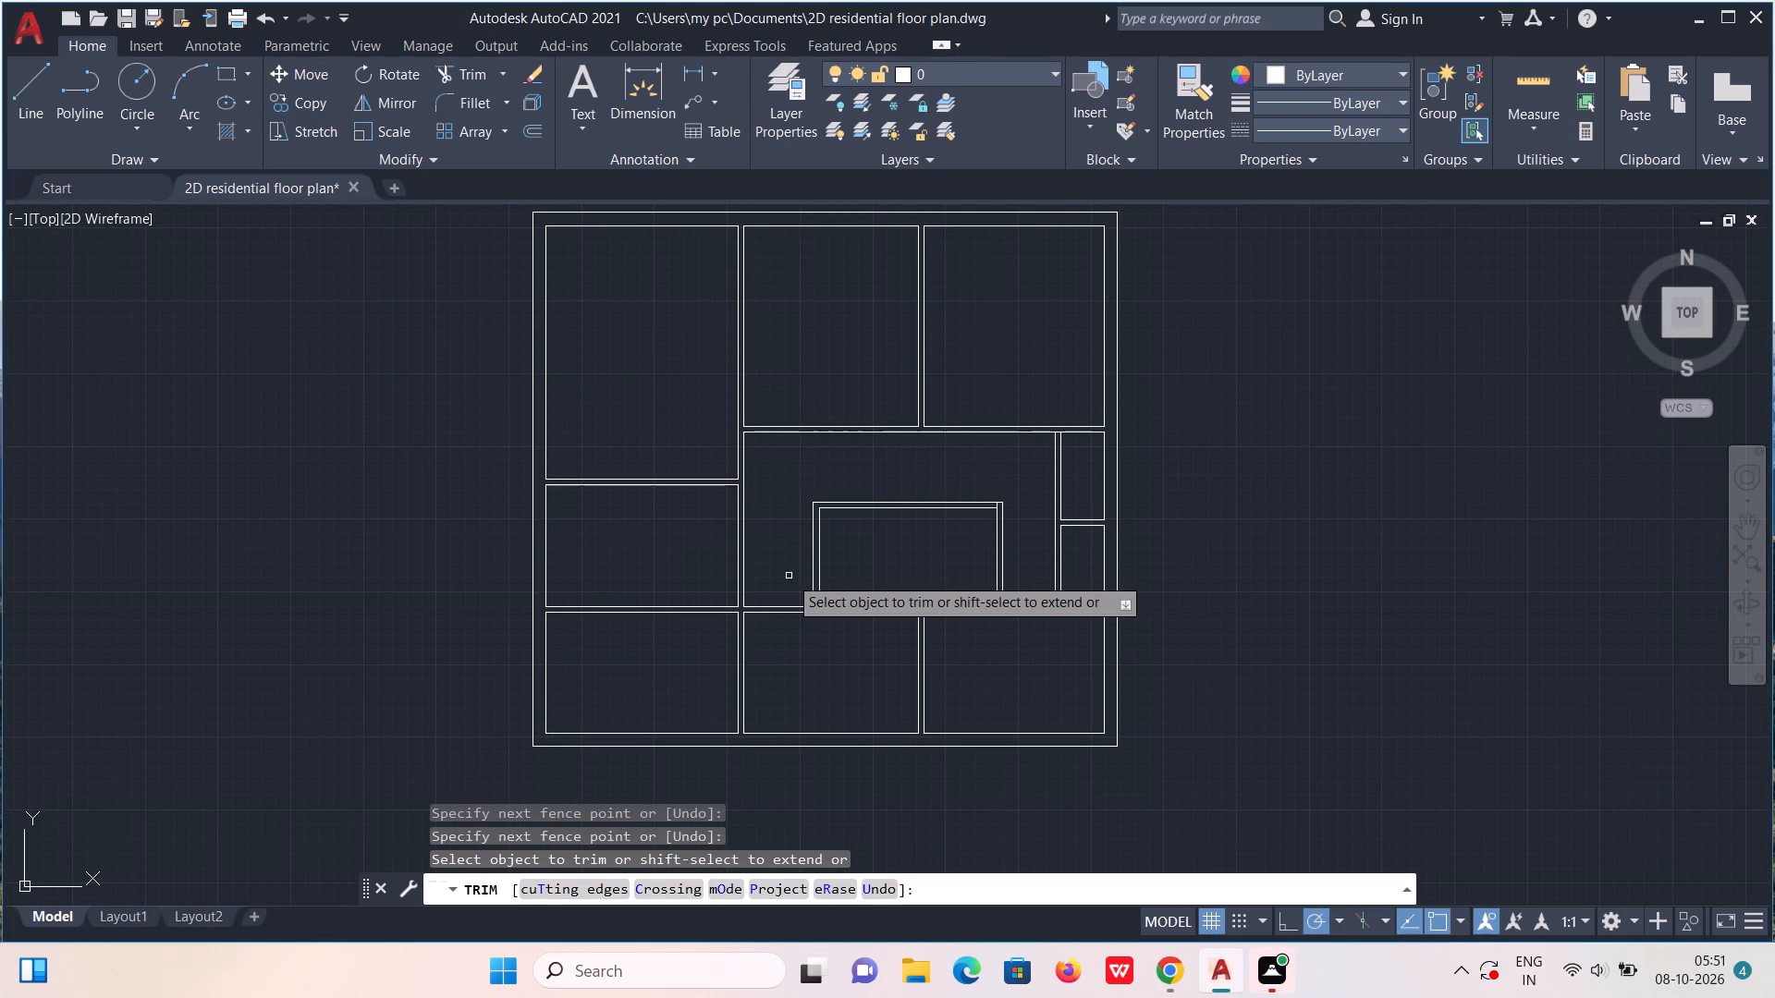
pyautogui.press('Escape')
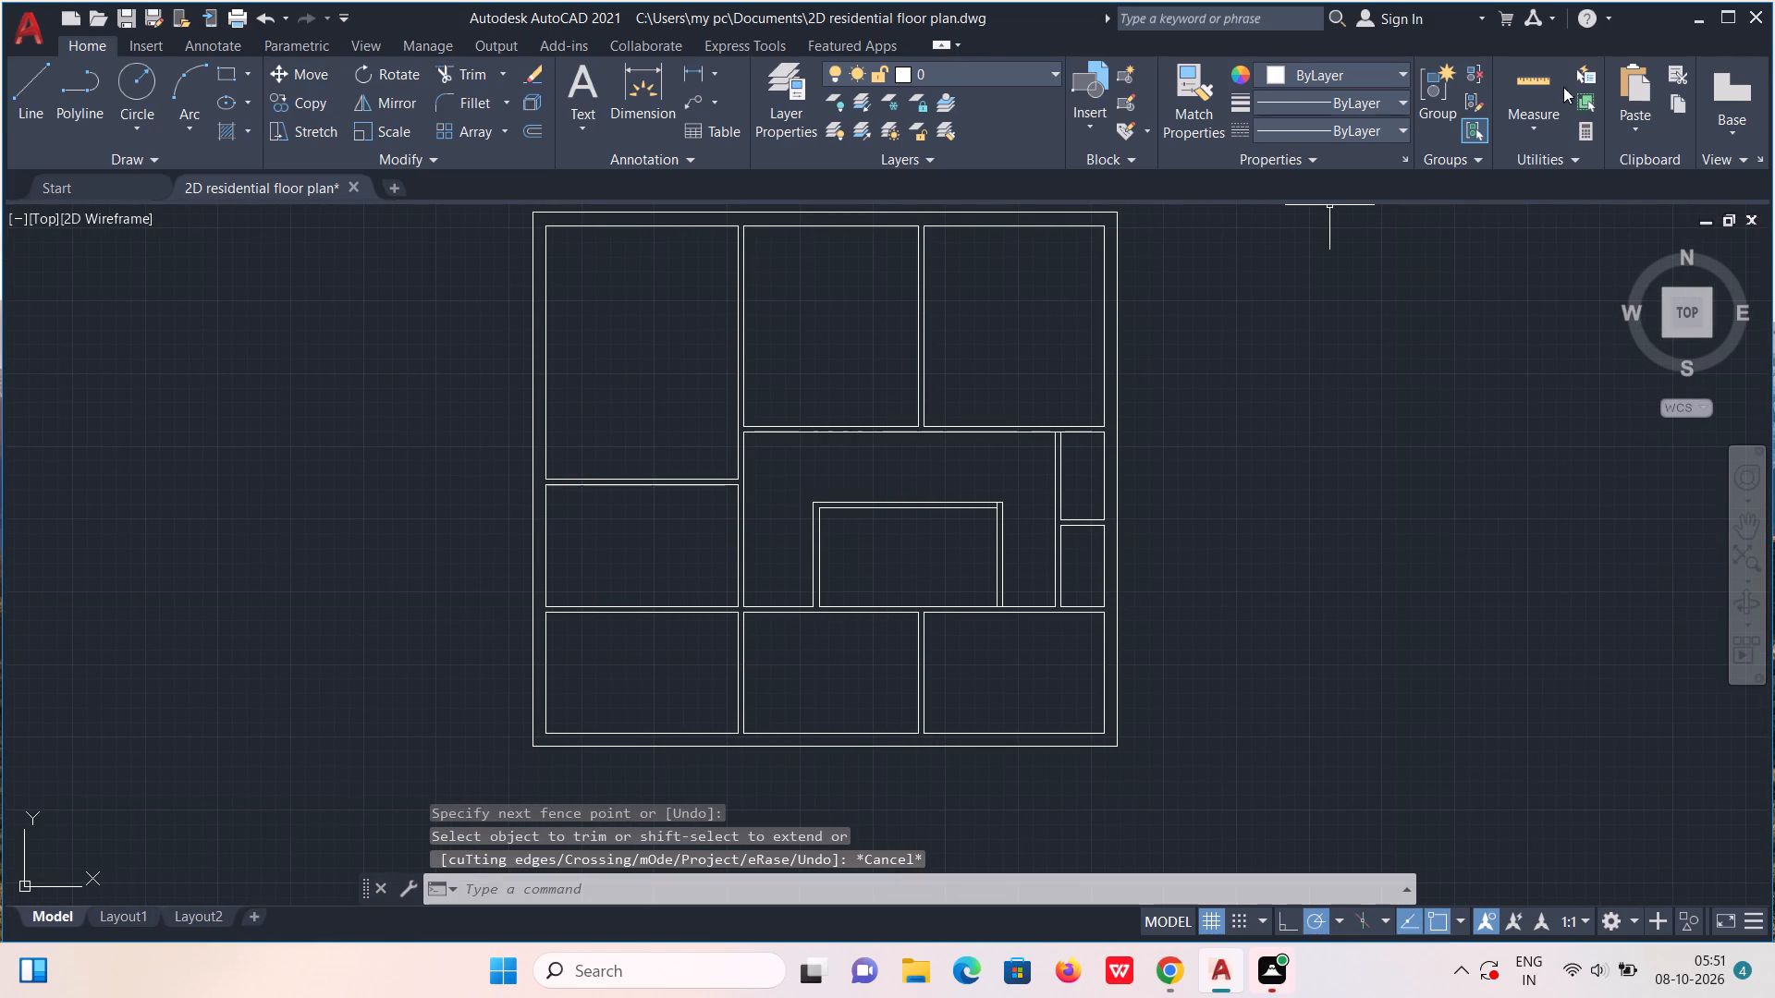
# Quick-measure the inner enclosure, the corridor space around it and the middle room on the left.
pyautogui.click(1545, 81)
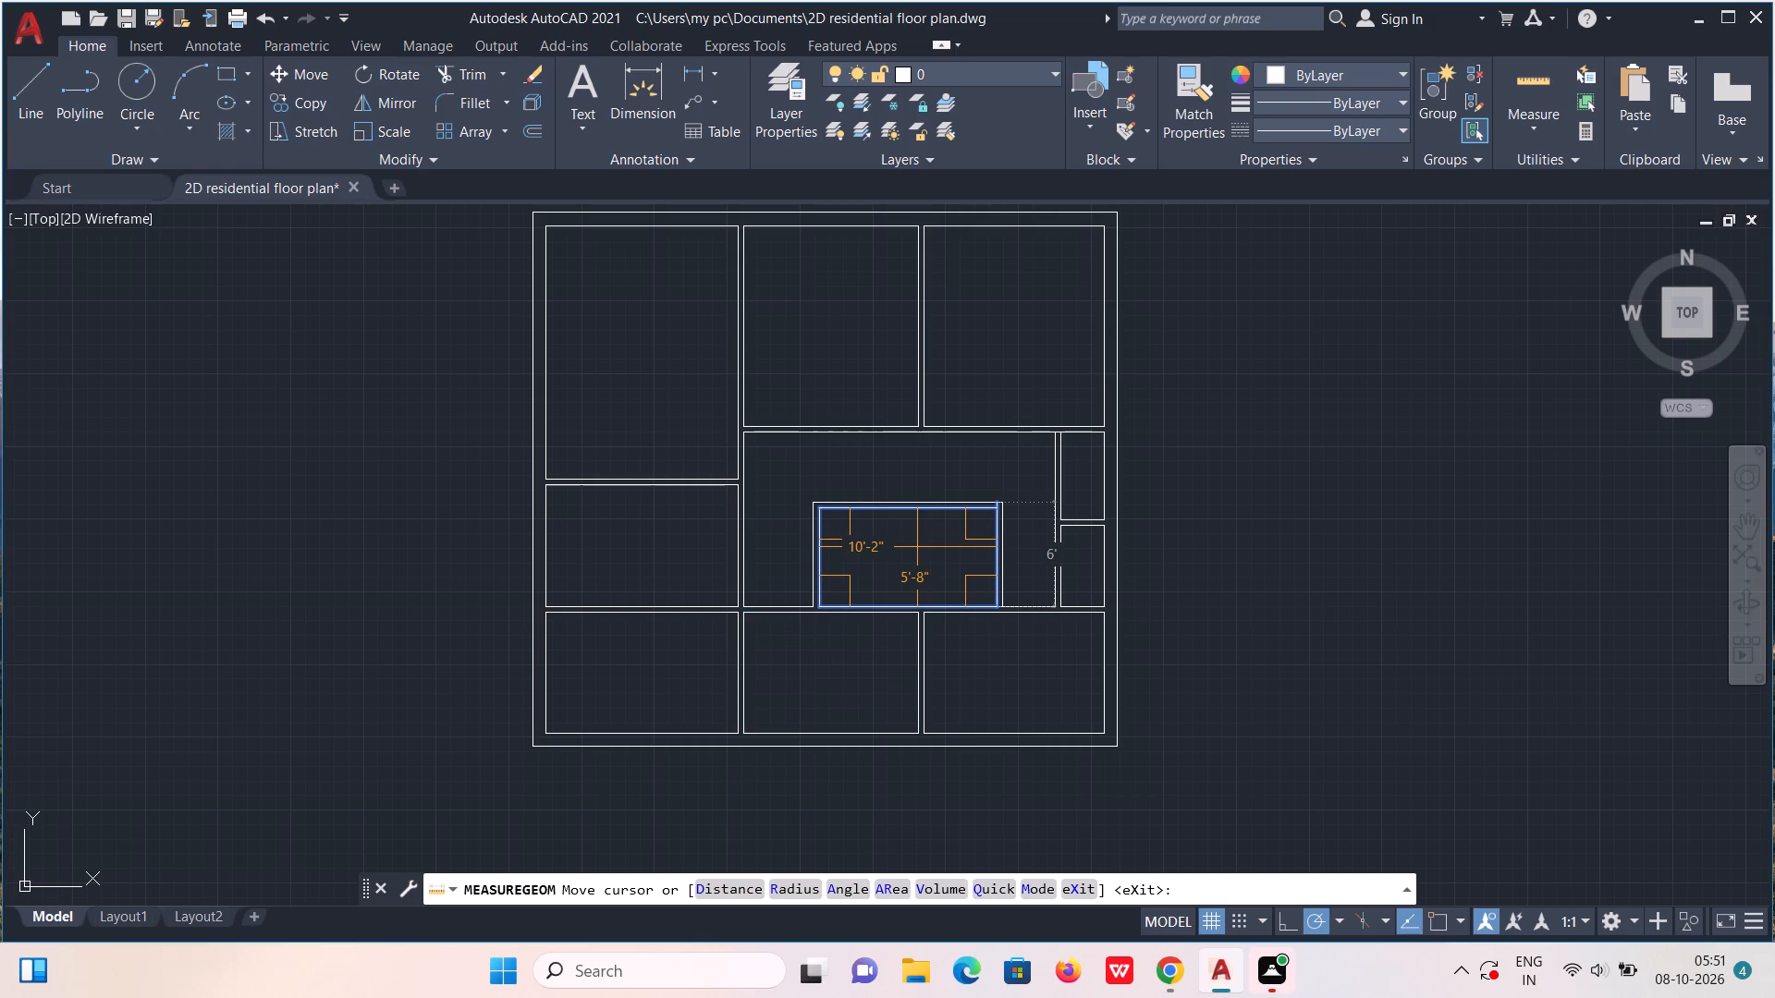
pyautogui.press('Escape')
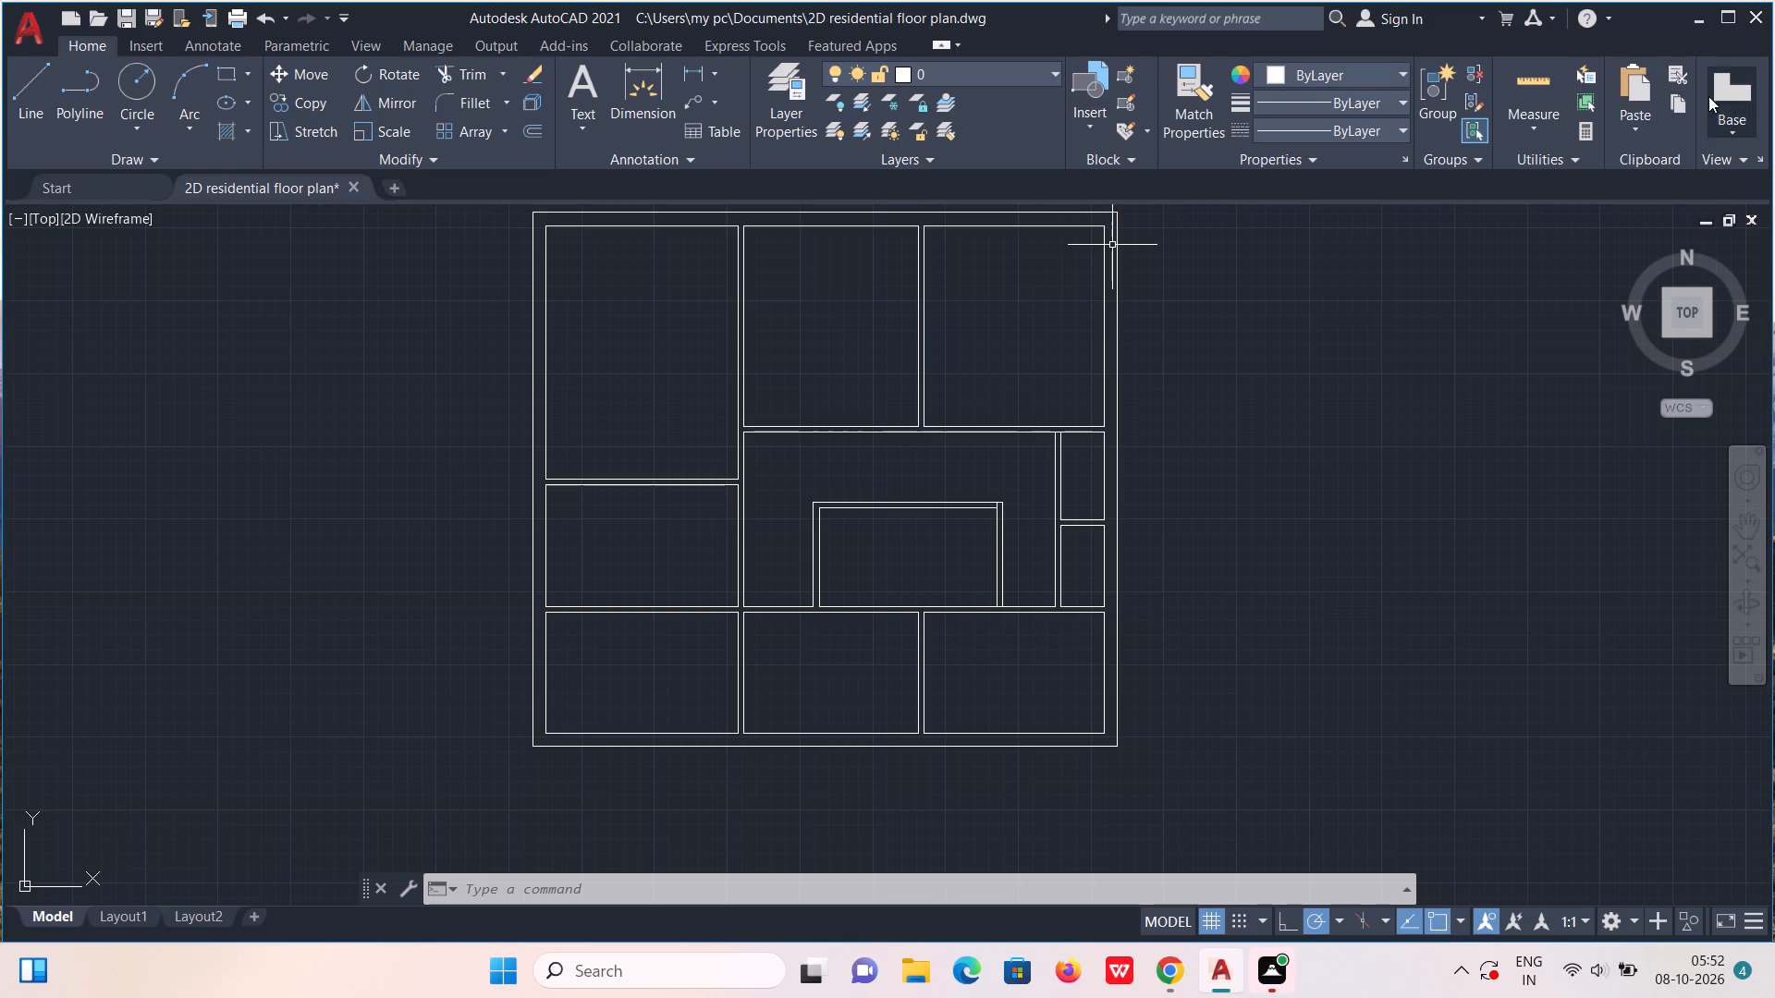
pyautogui.click(1549, 88)
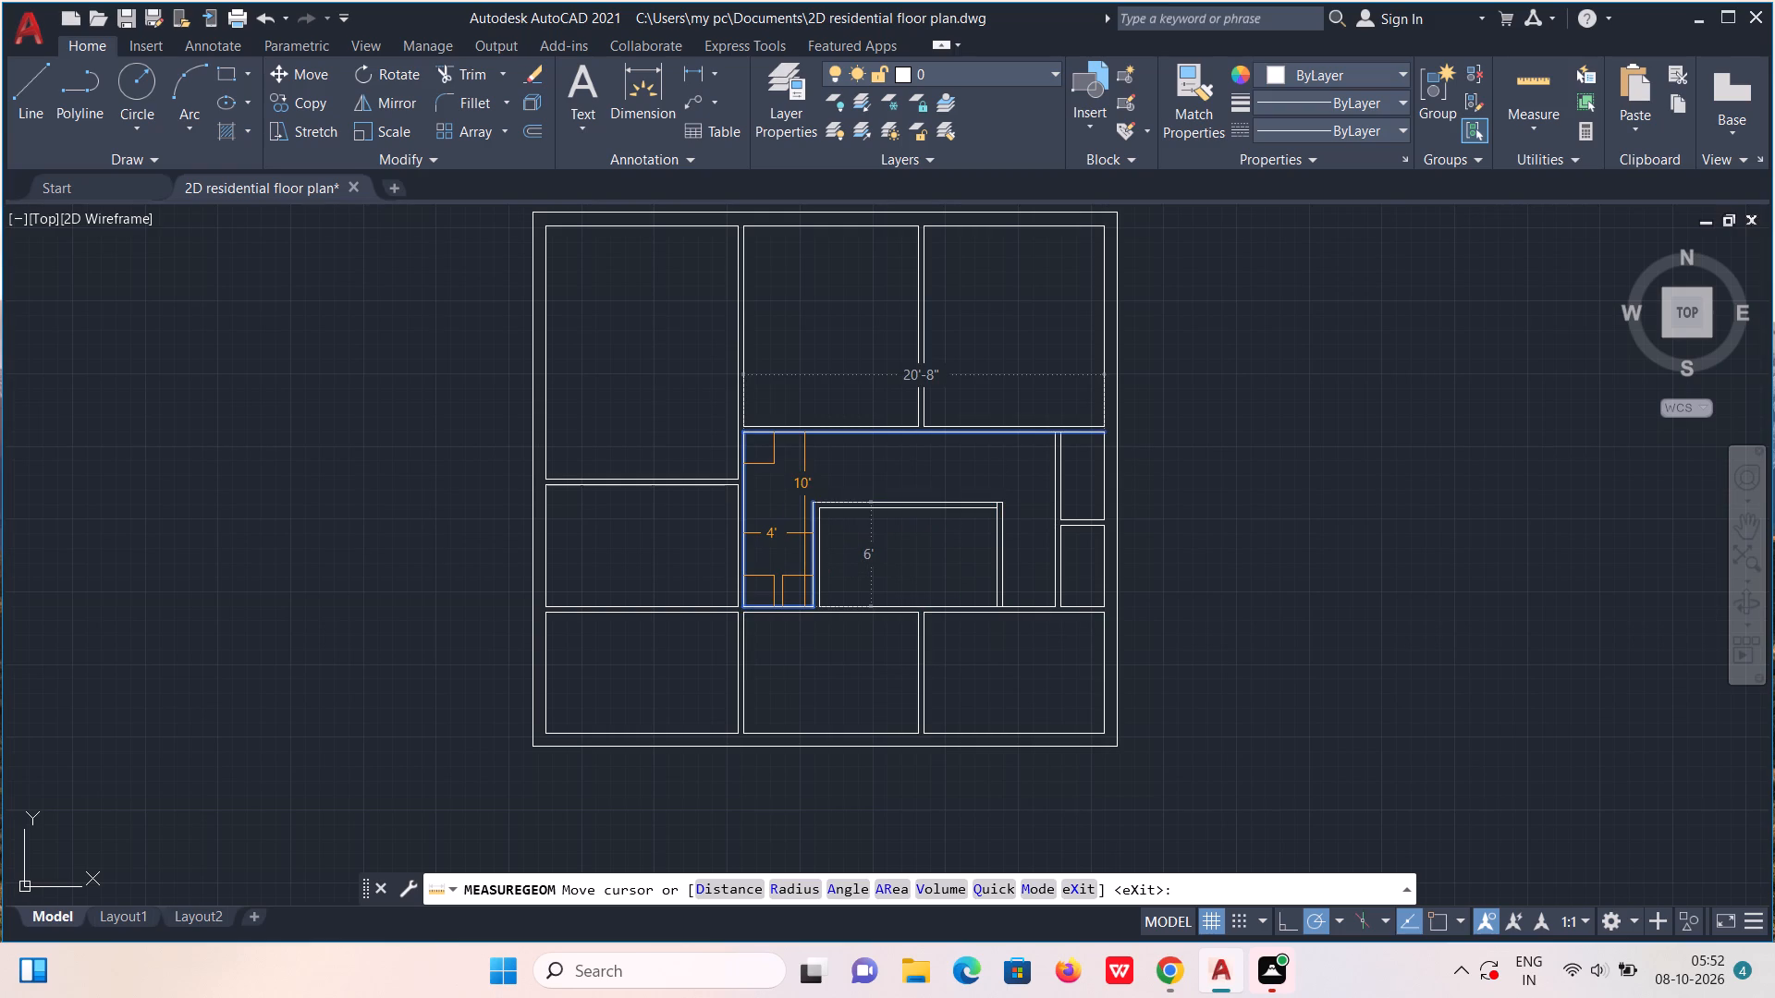
pyautogui.scroll(-1, 803, 533)
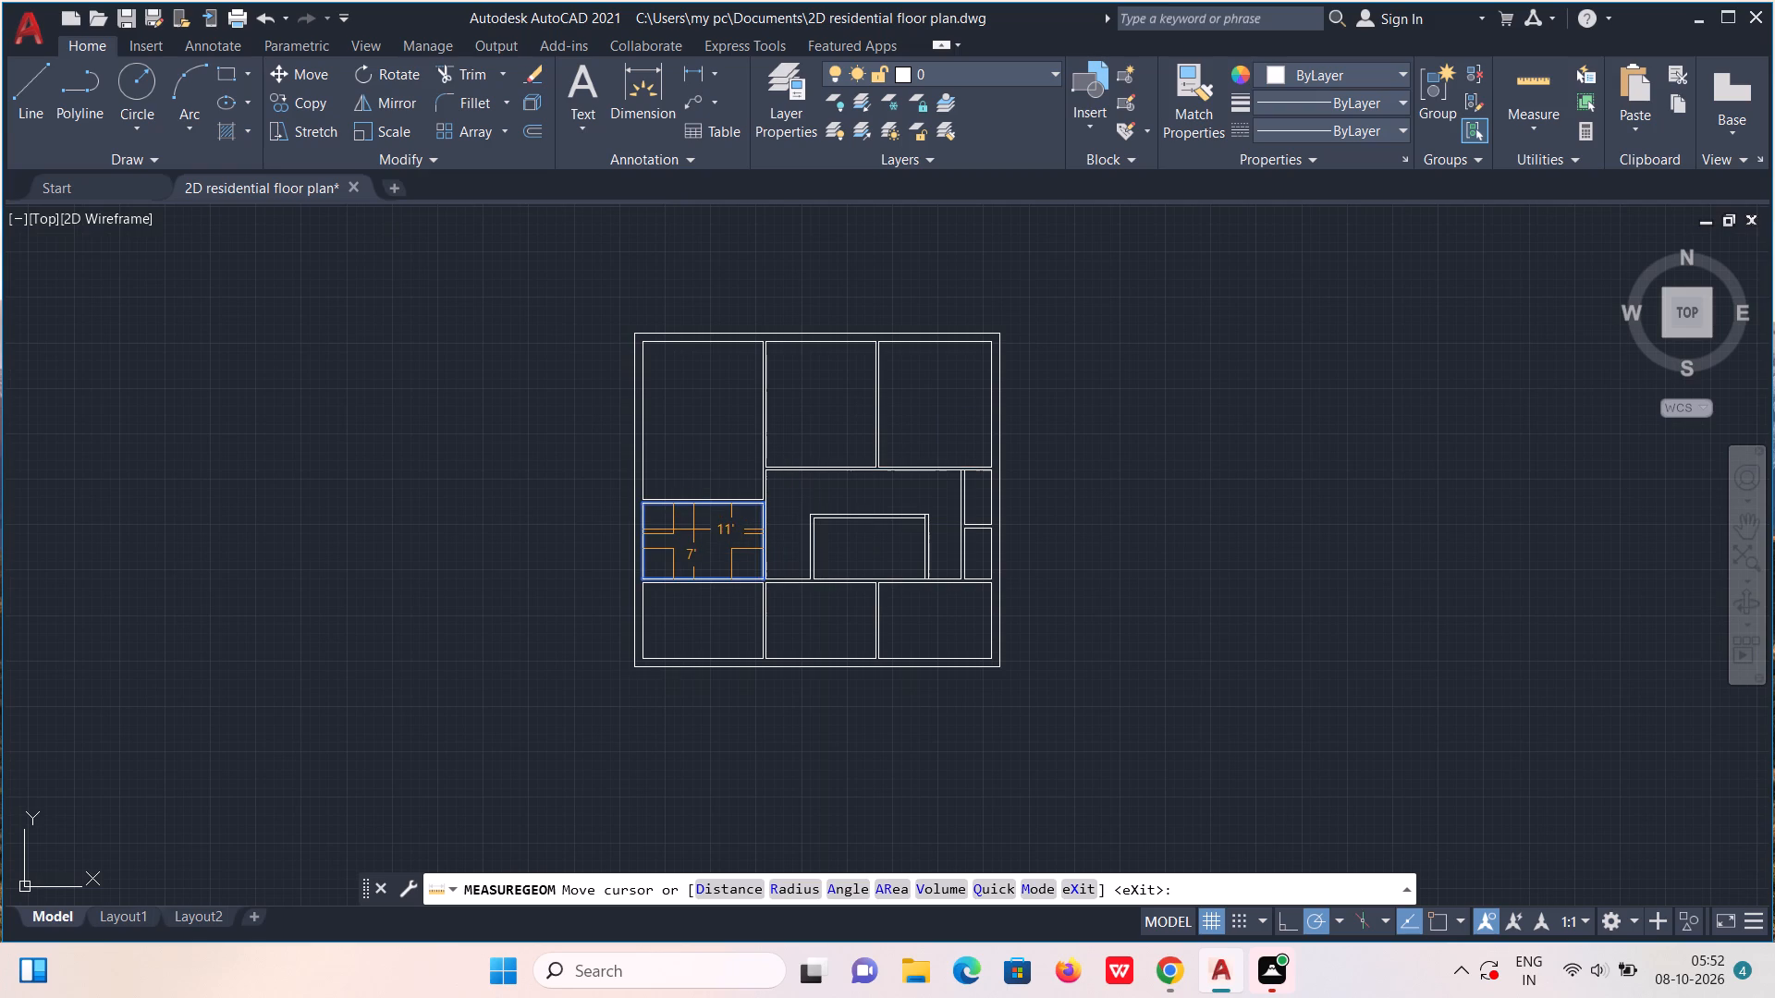
pyautogui.press('Escape')
pyautogui.scroll(3, 714, 513)
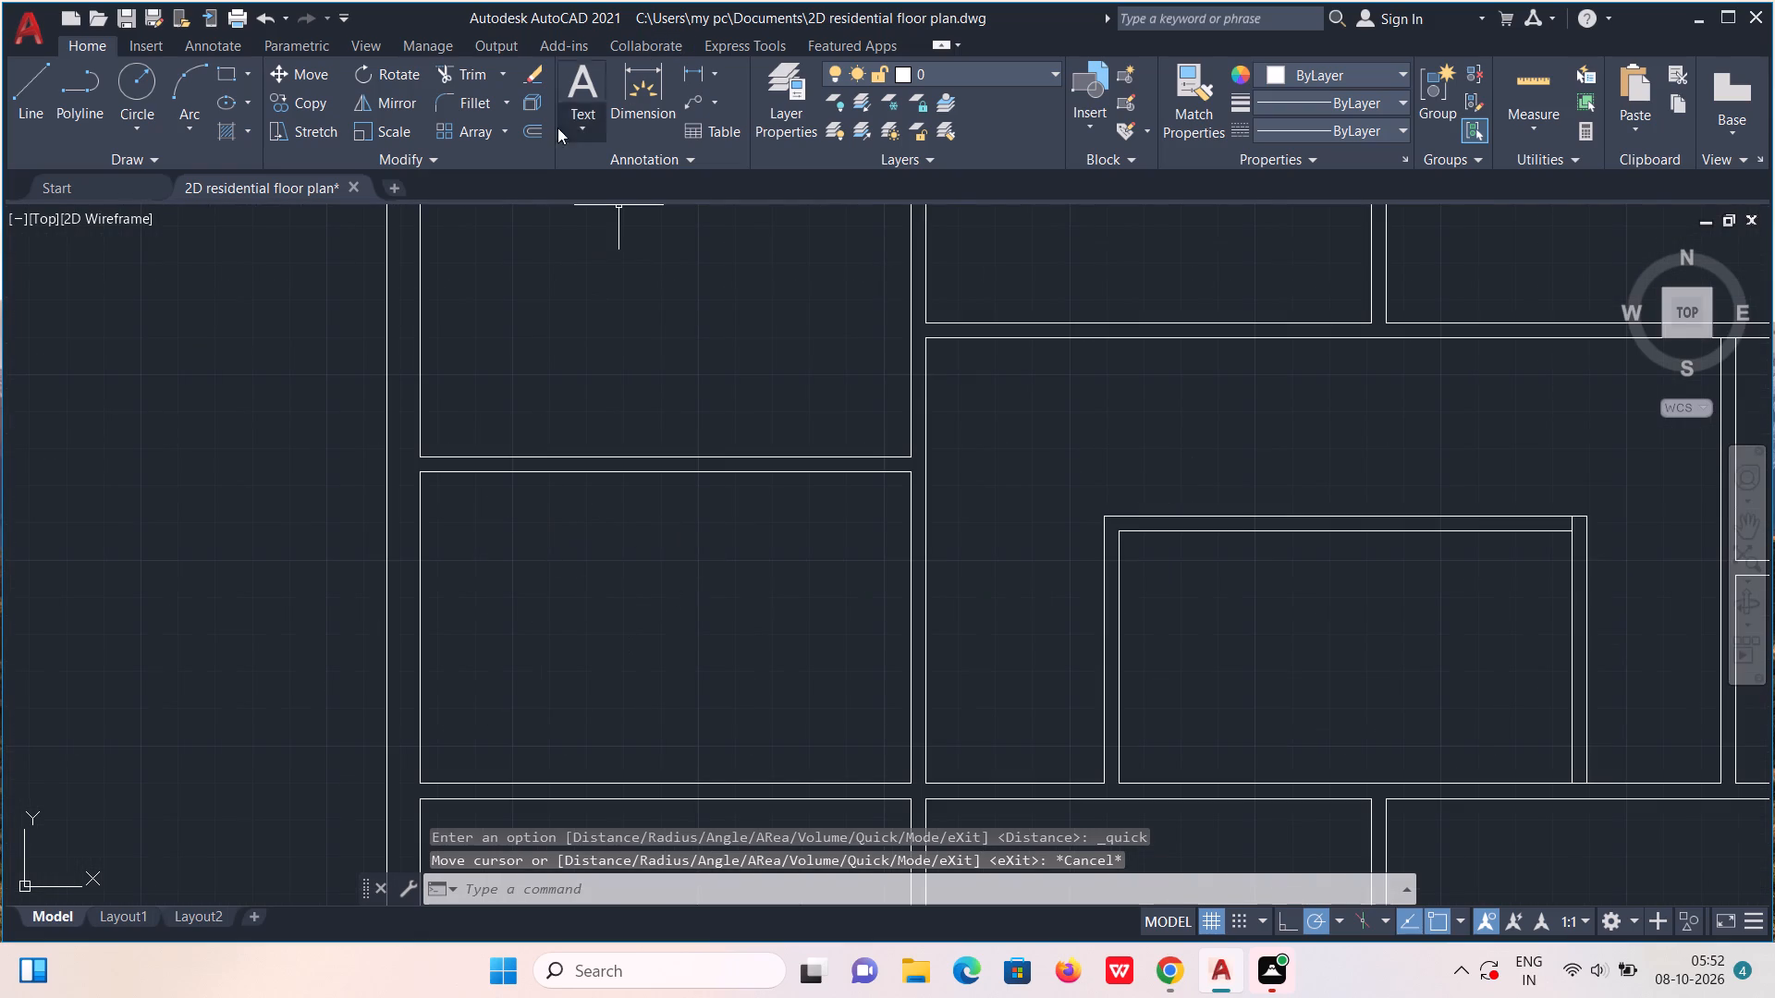
# Offset the inner line of the left exterior wall 6' into the middle left room, and offset that copy 4" for a partition.
pyautogui.click(525, 126)
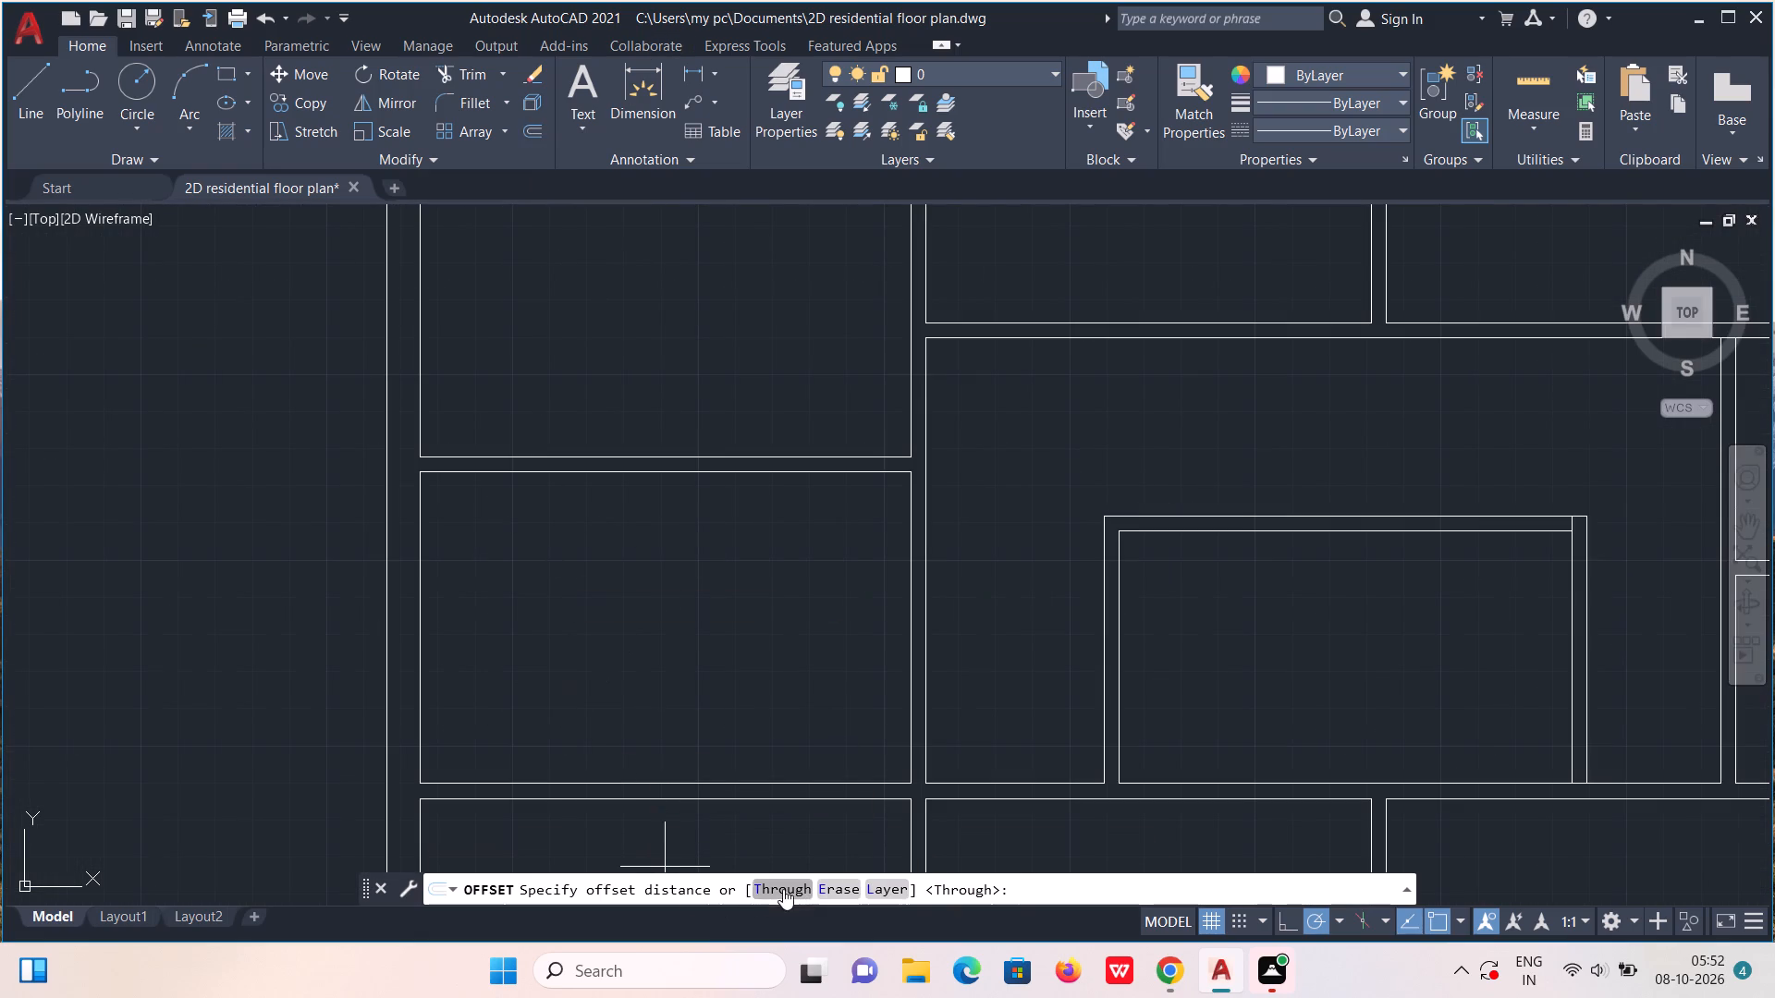
pyautogui.click(785, 888)
pyautogui.click(413, 605)
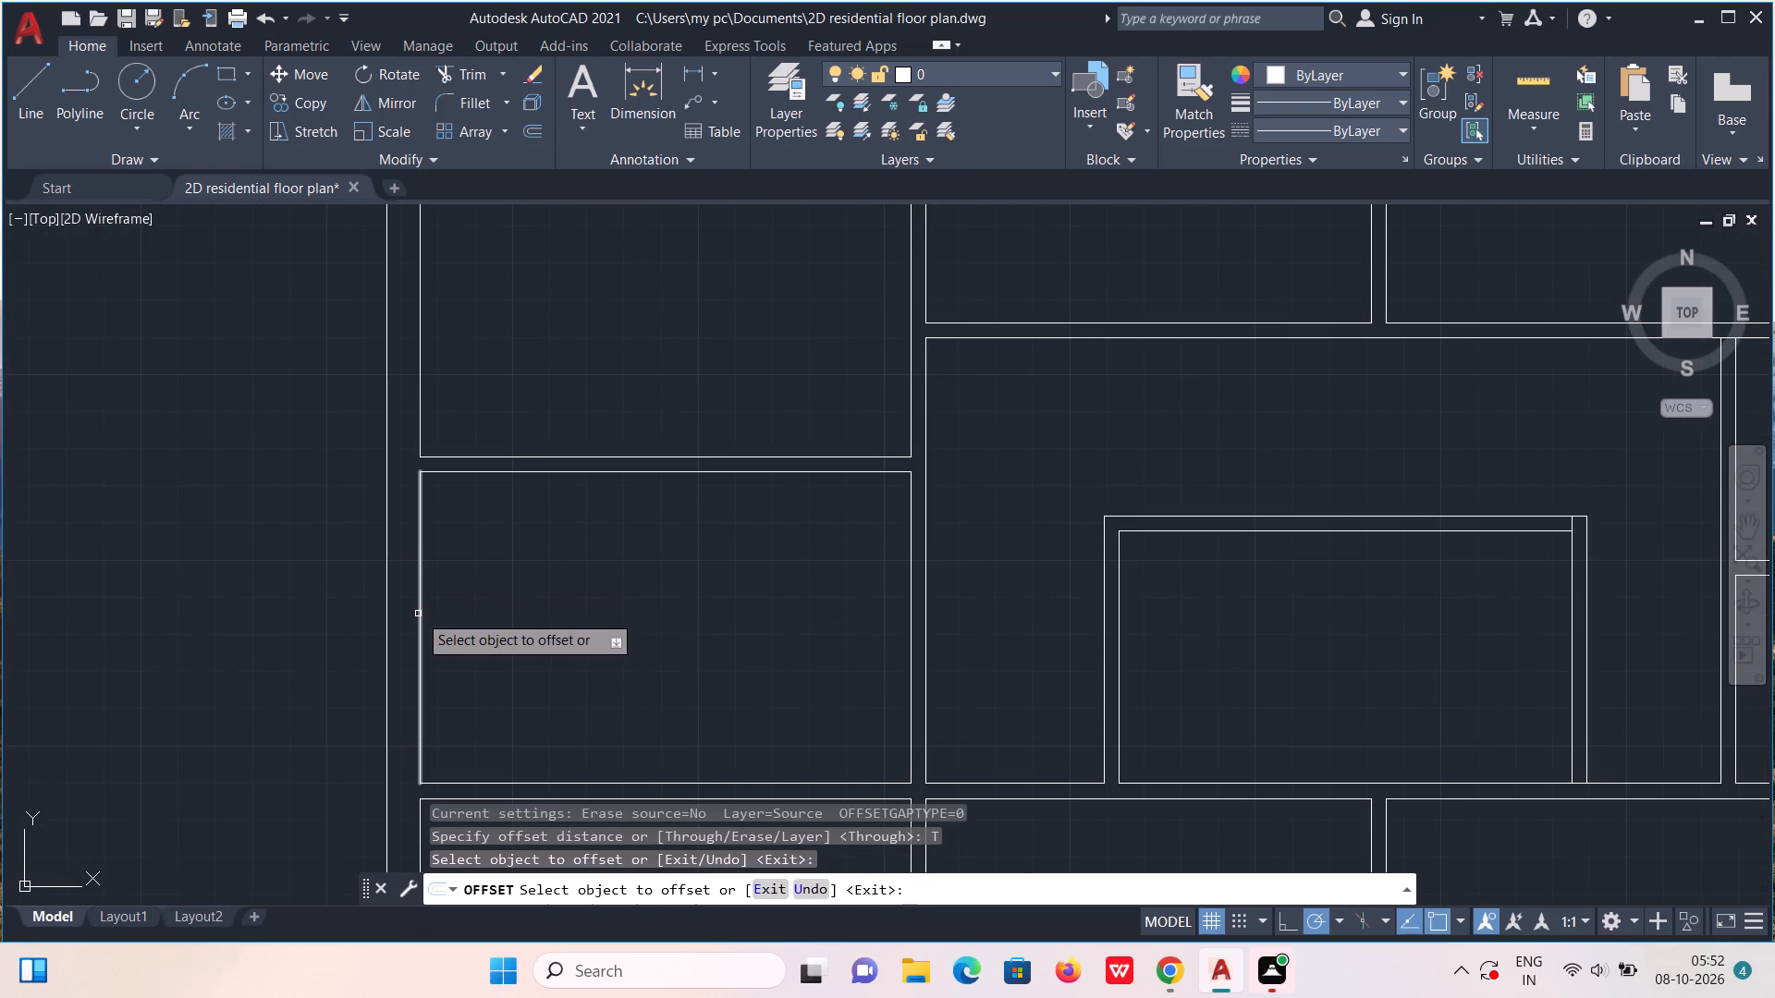
pyautogui.click(418, 614)
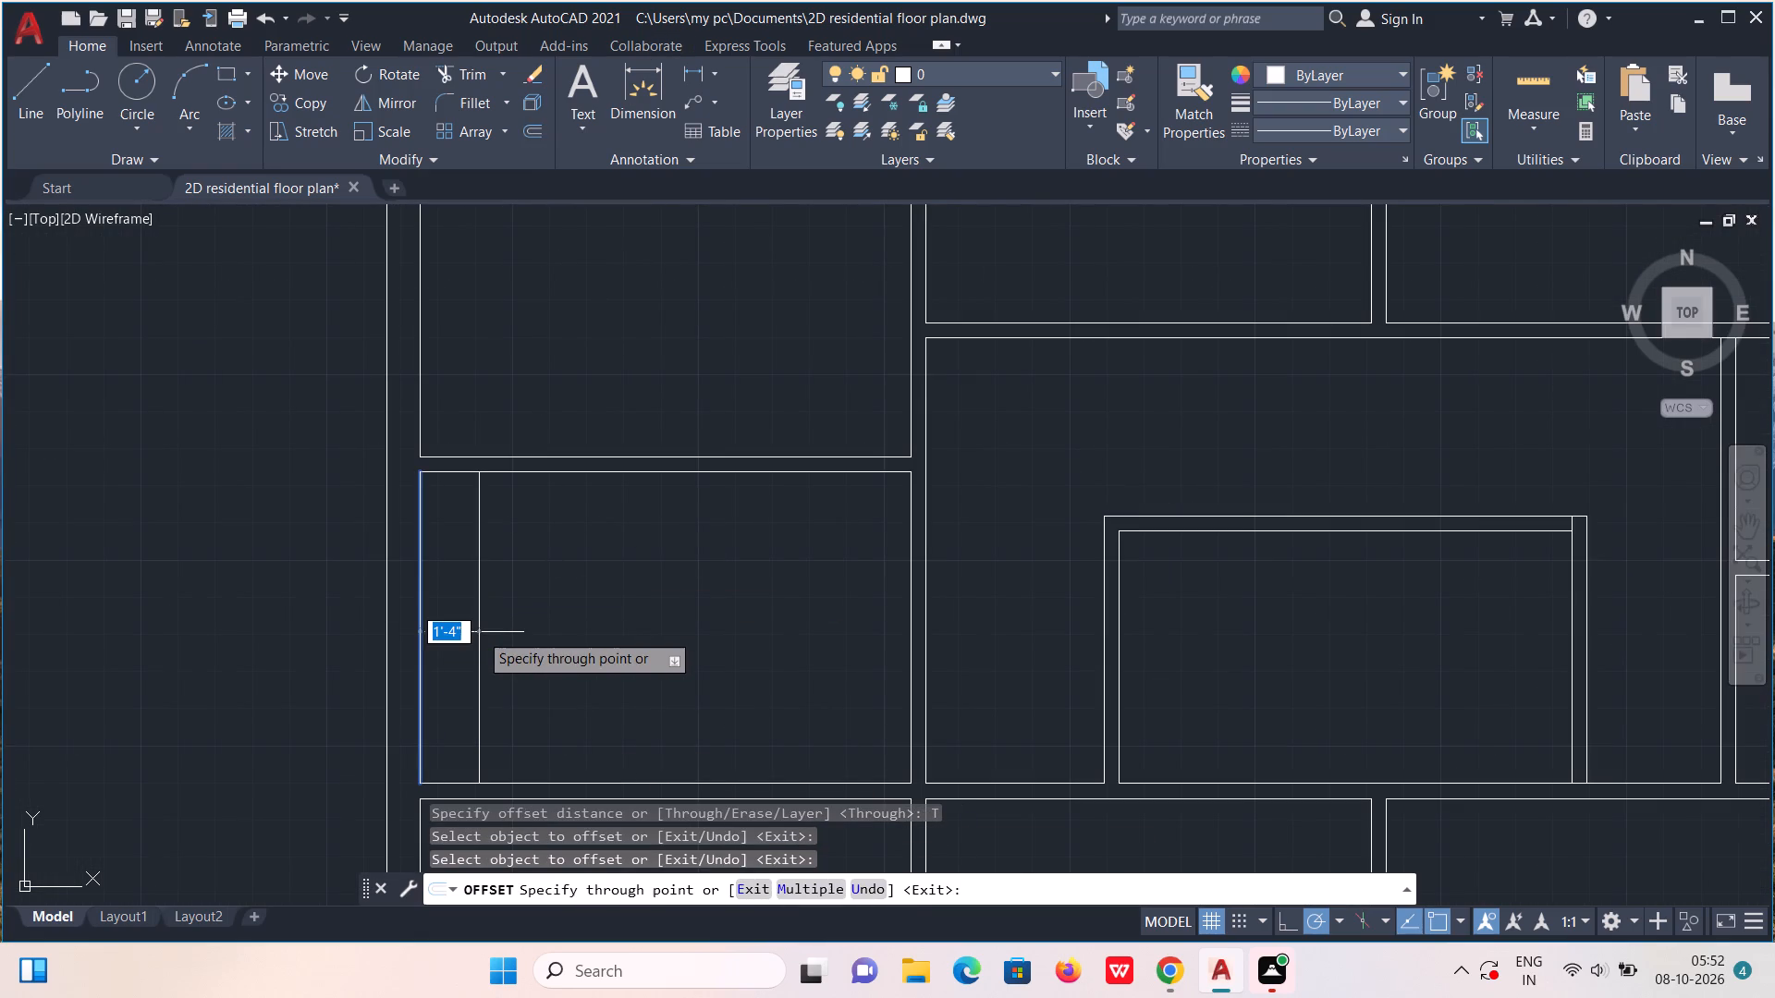
pyautogui.write("6'")
pyautogui.press('Return')
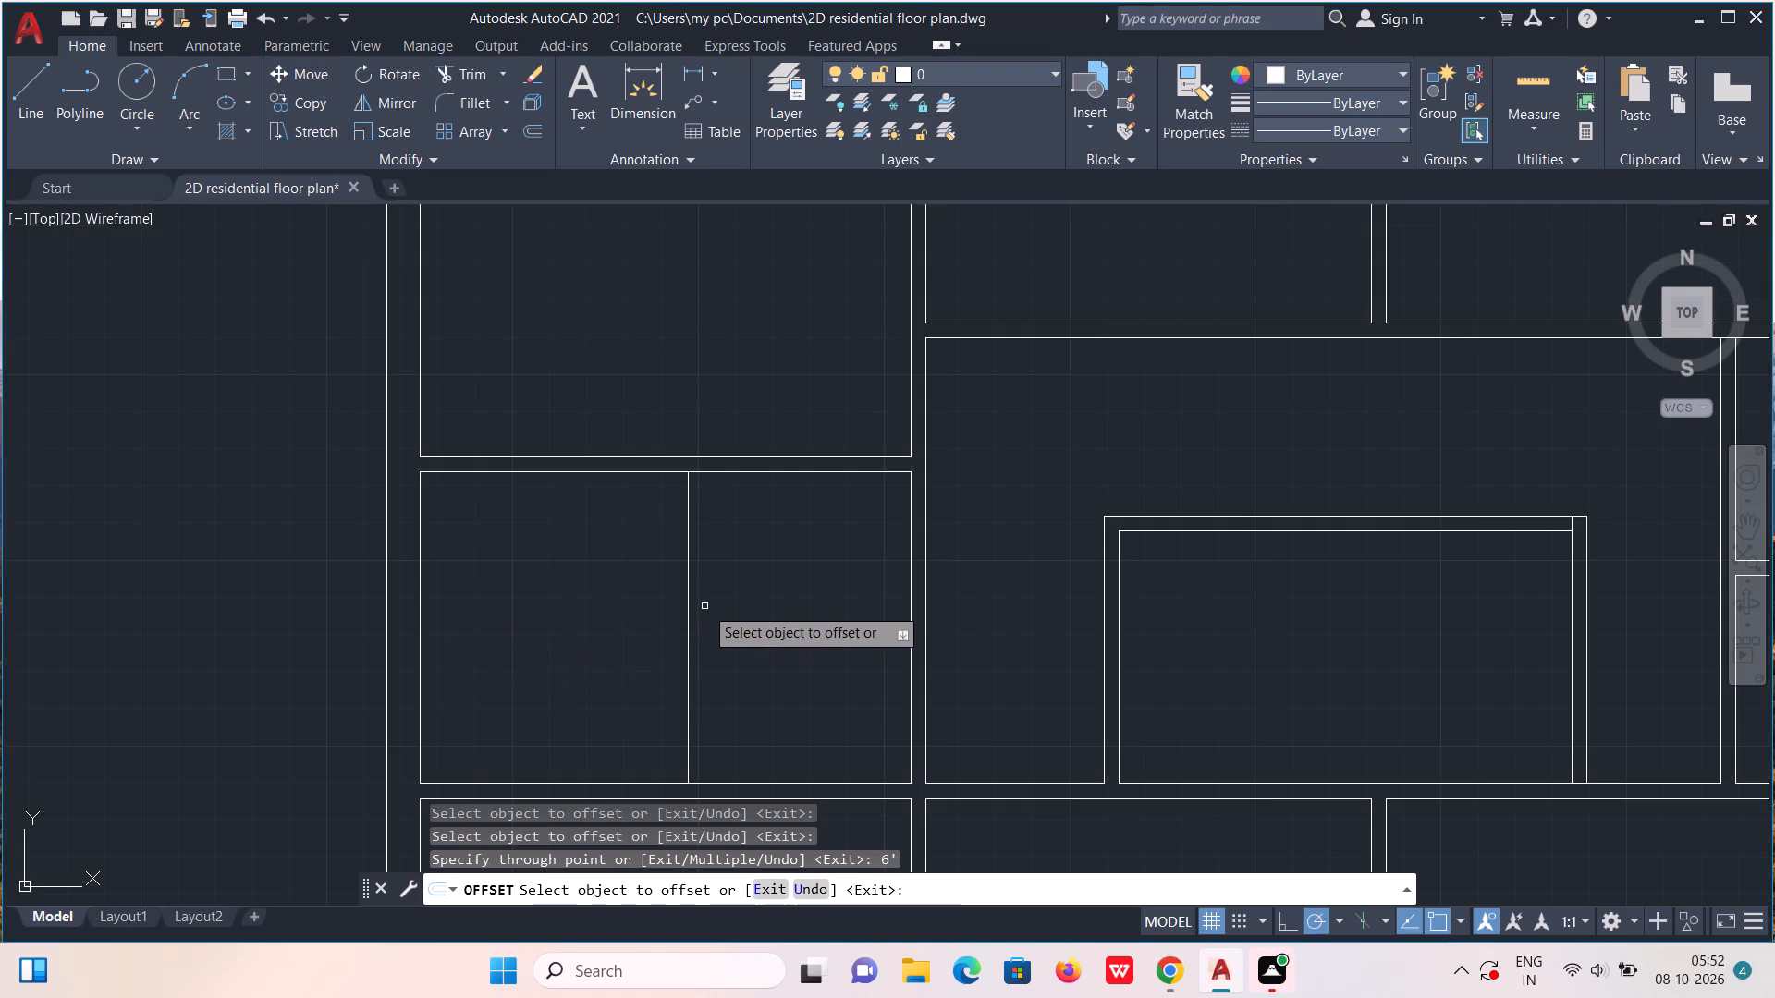
pyautogui.click(687, 630)
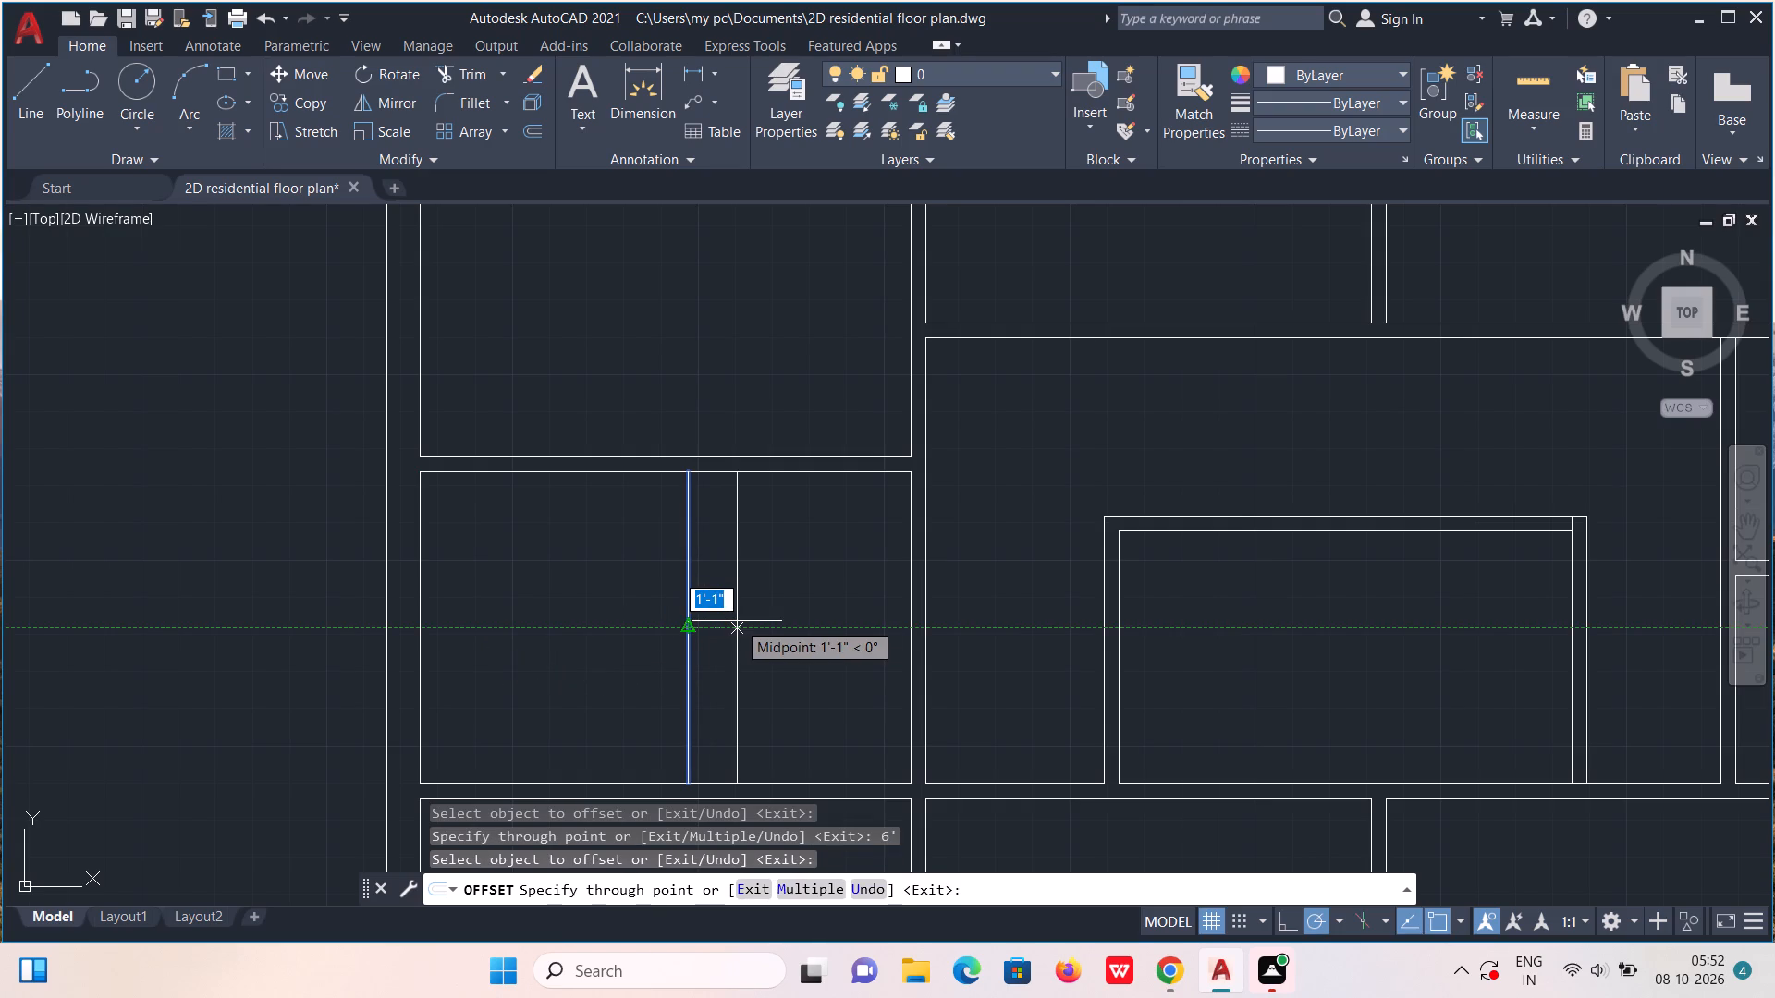
pyautogui.write('4"')
pyautogui.press('Return')
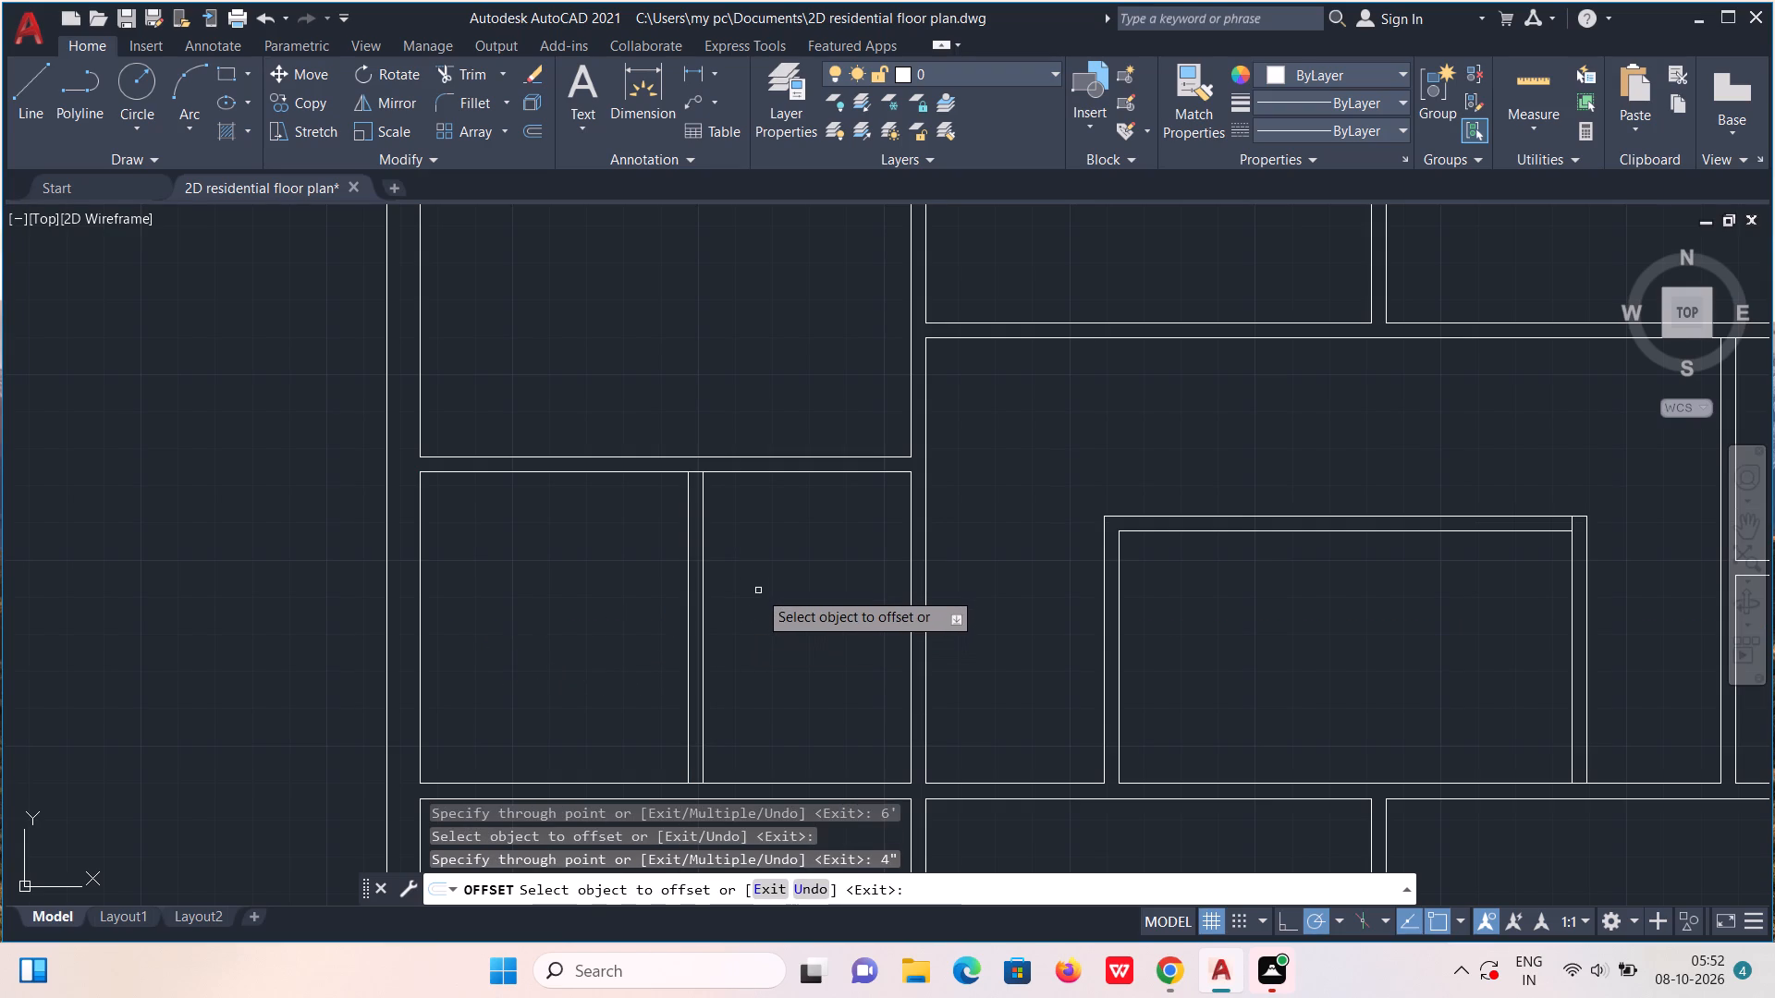
pyautogui.press('Escape')
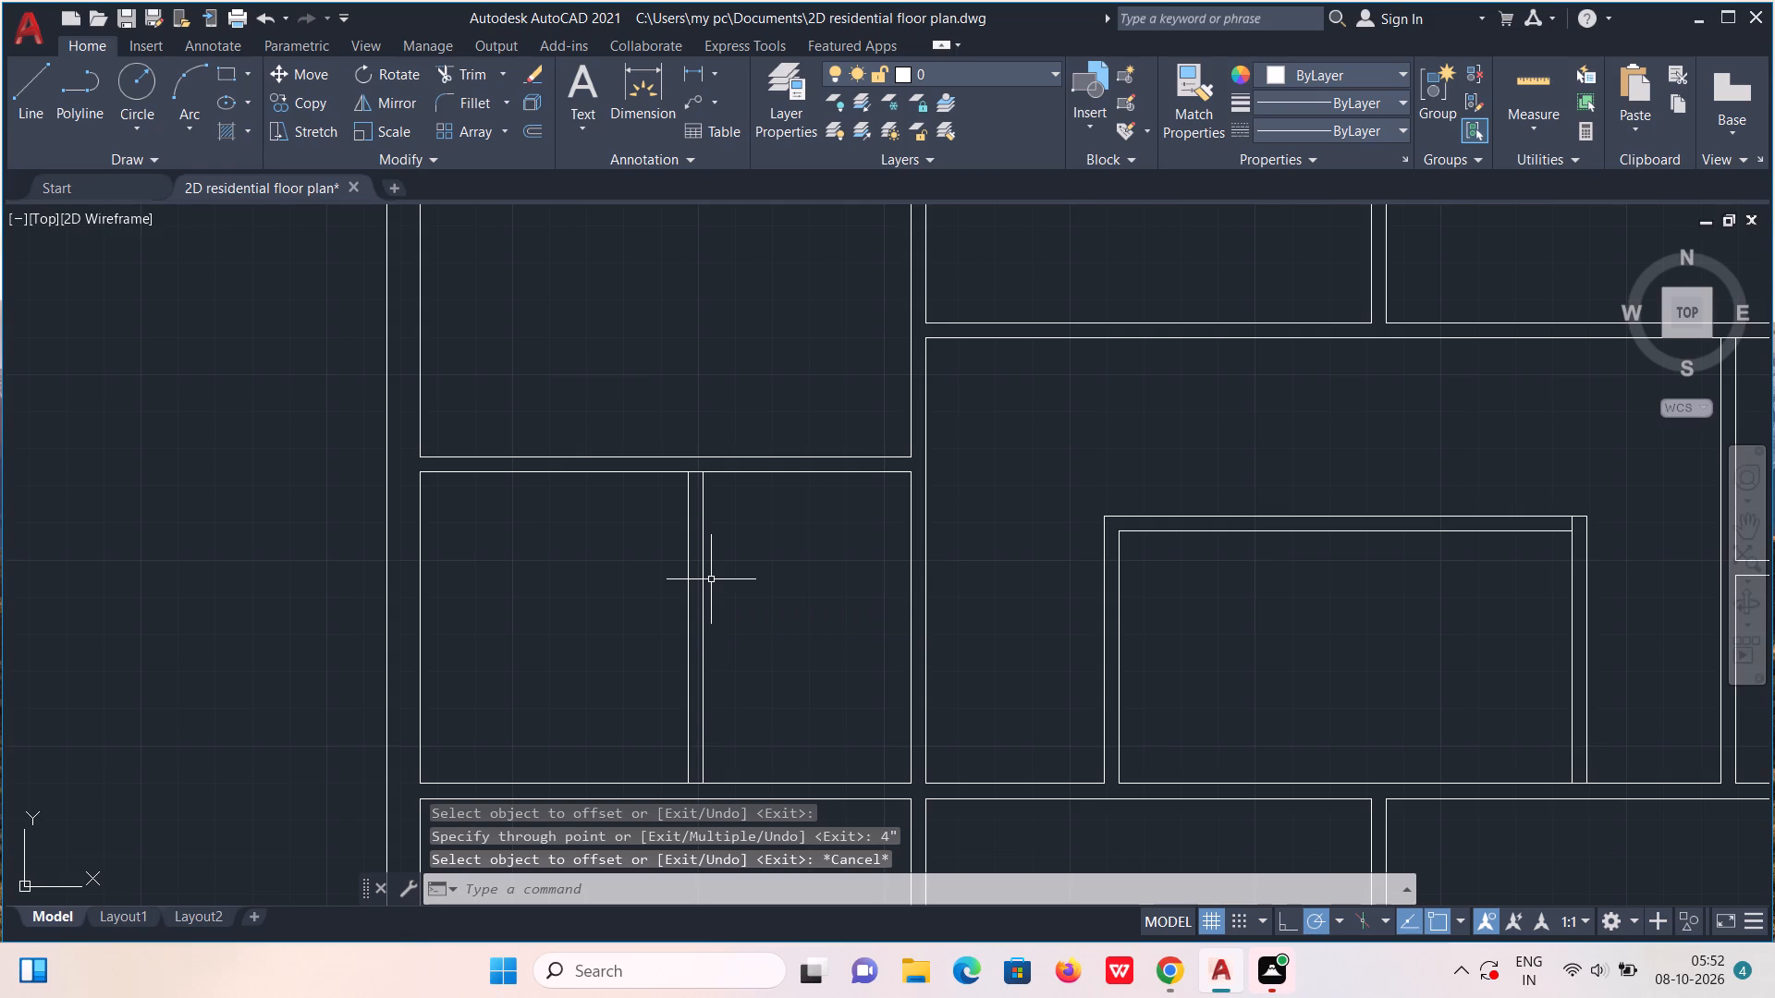
# Draw a line along the new partition's right face, spanning the full thickness of the horizontal walls above and below it.
pyautogui.press('l')
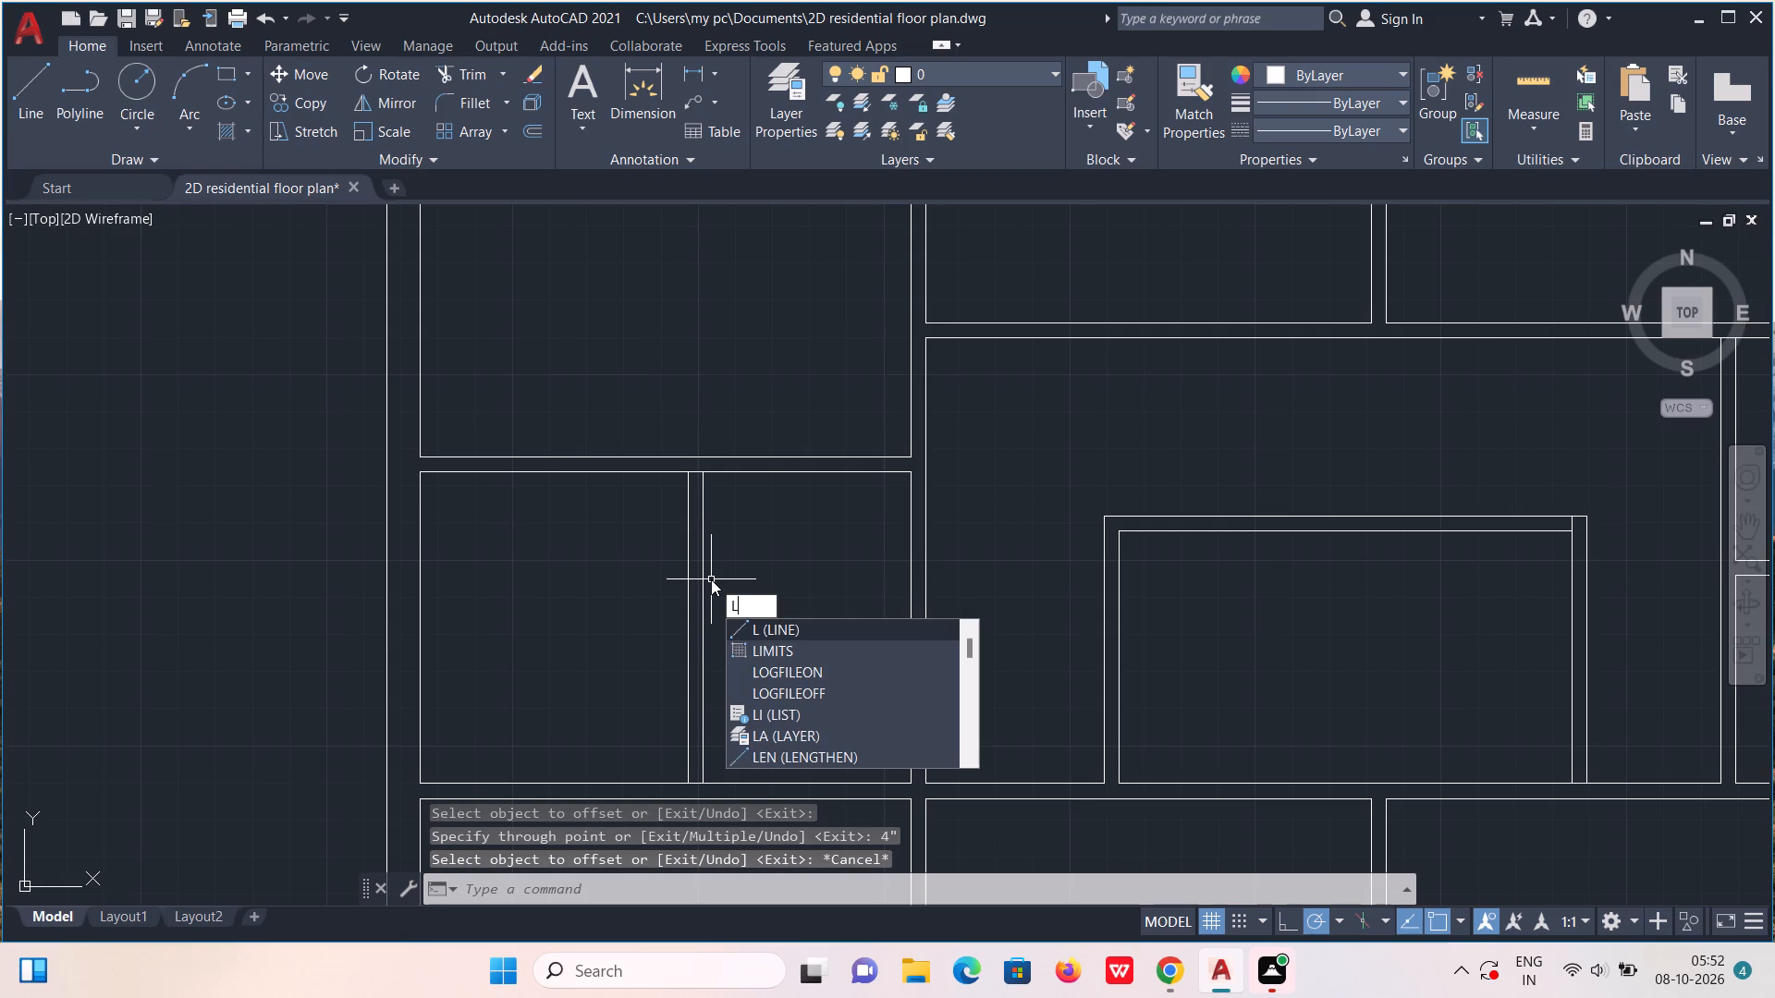
pyautogui.press('Return')
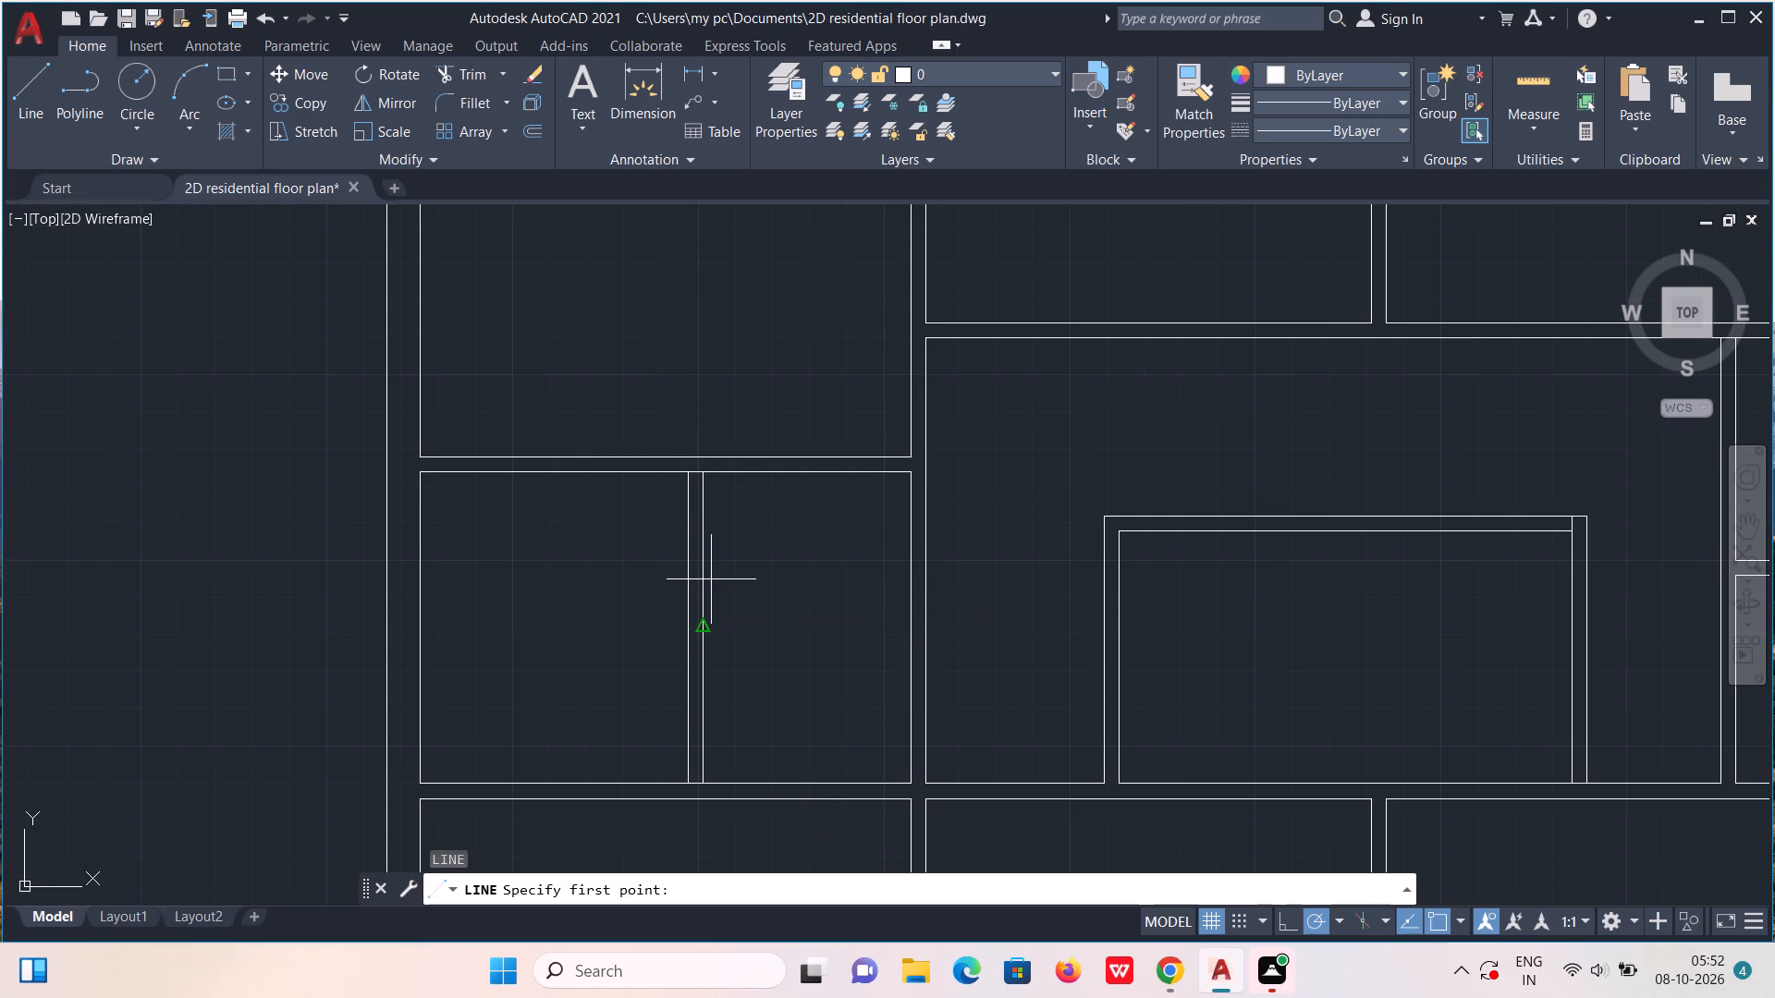
pyautogui.click(700, 470)
pyautogui.click(703, 451)
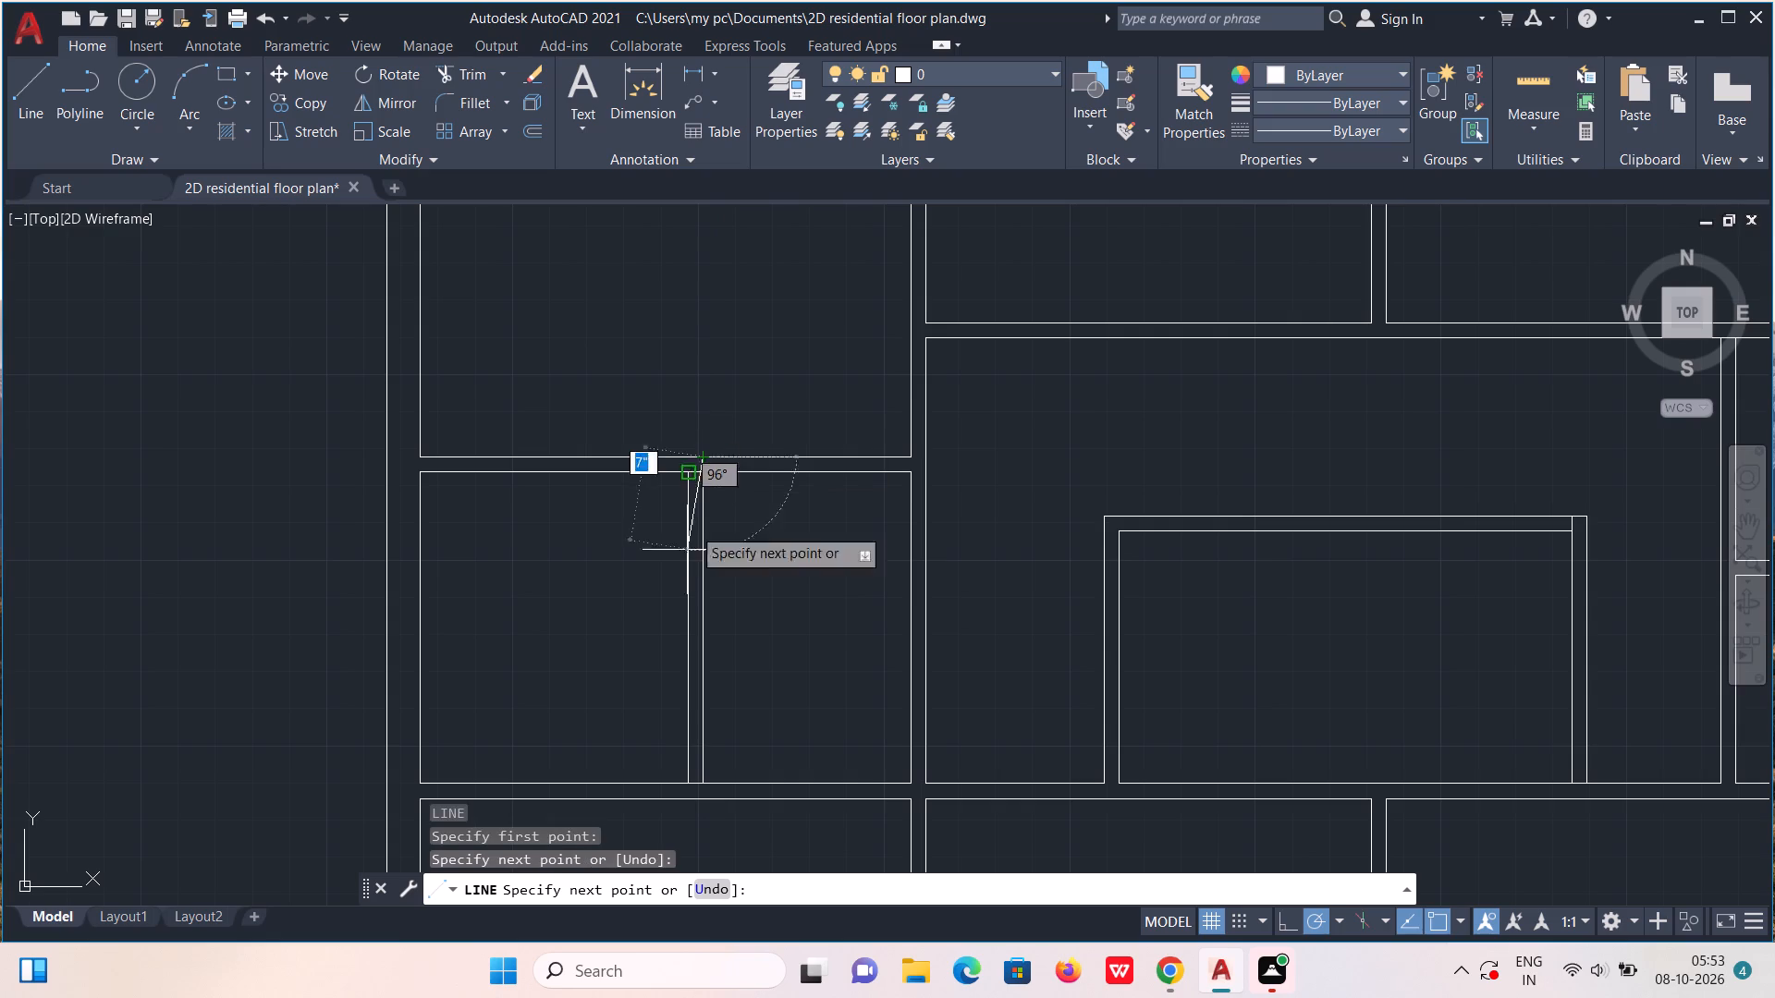
pyautogui.click(704, 803)
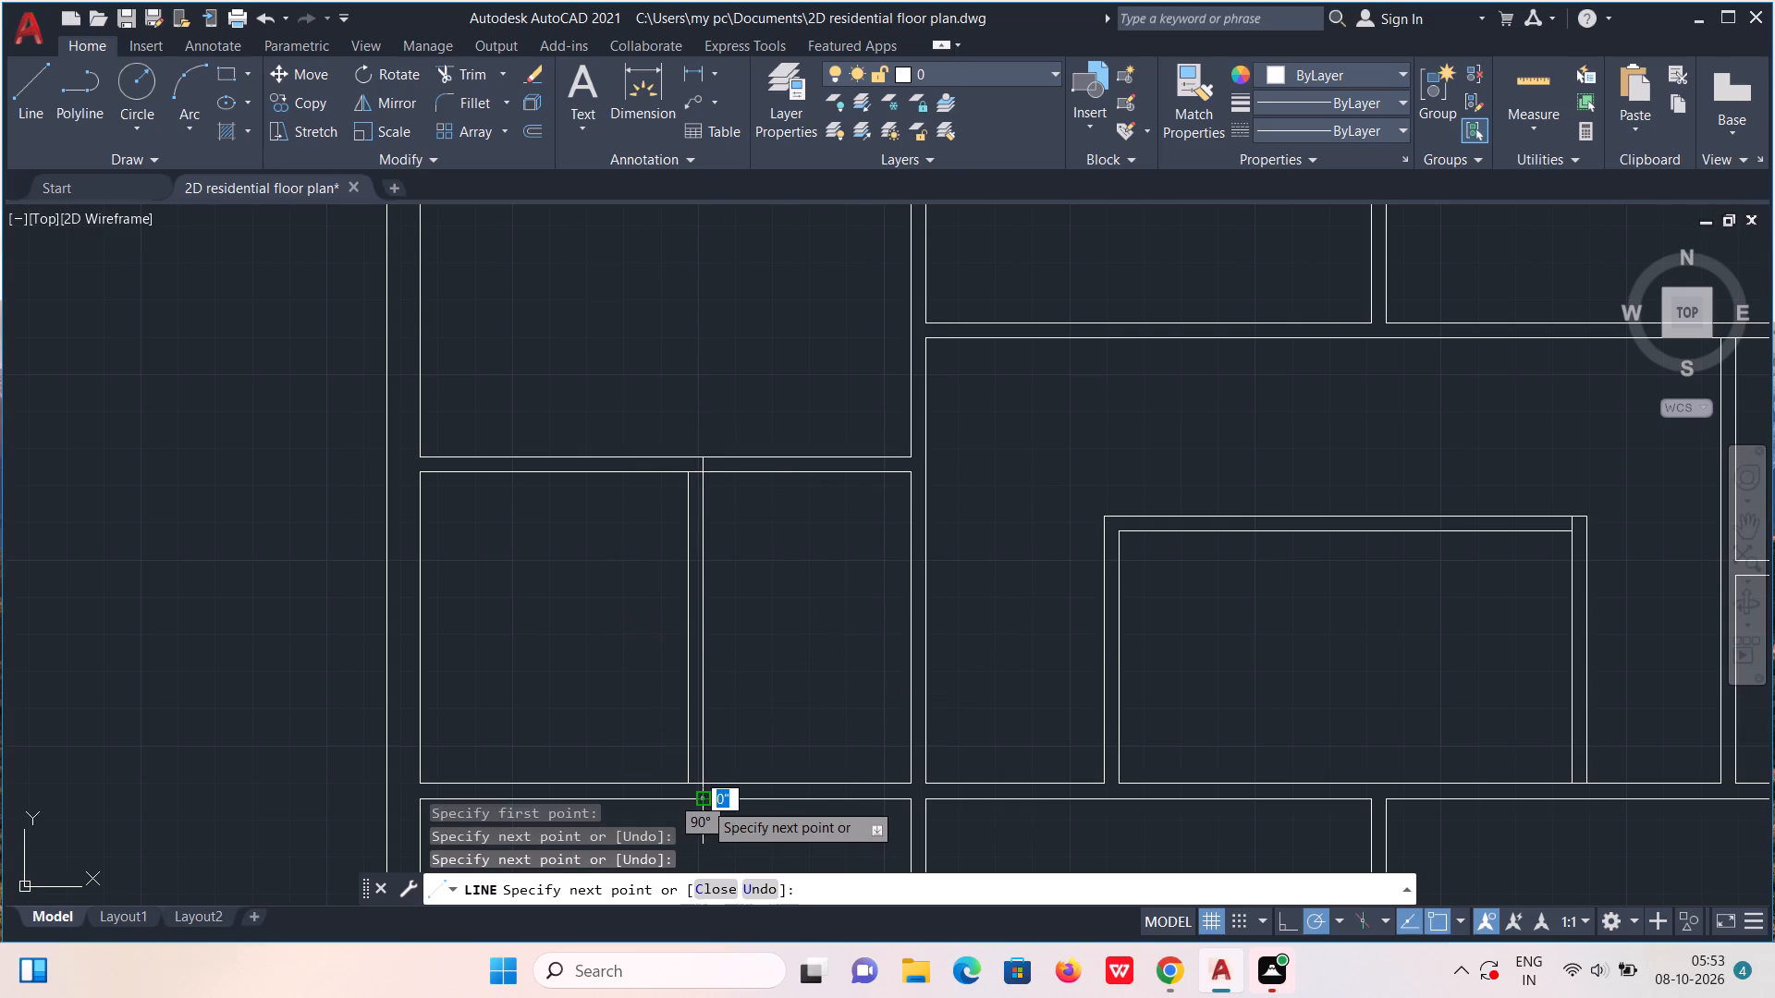
pyautogui.press('Escape')
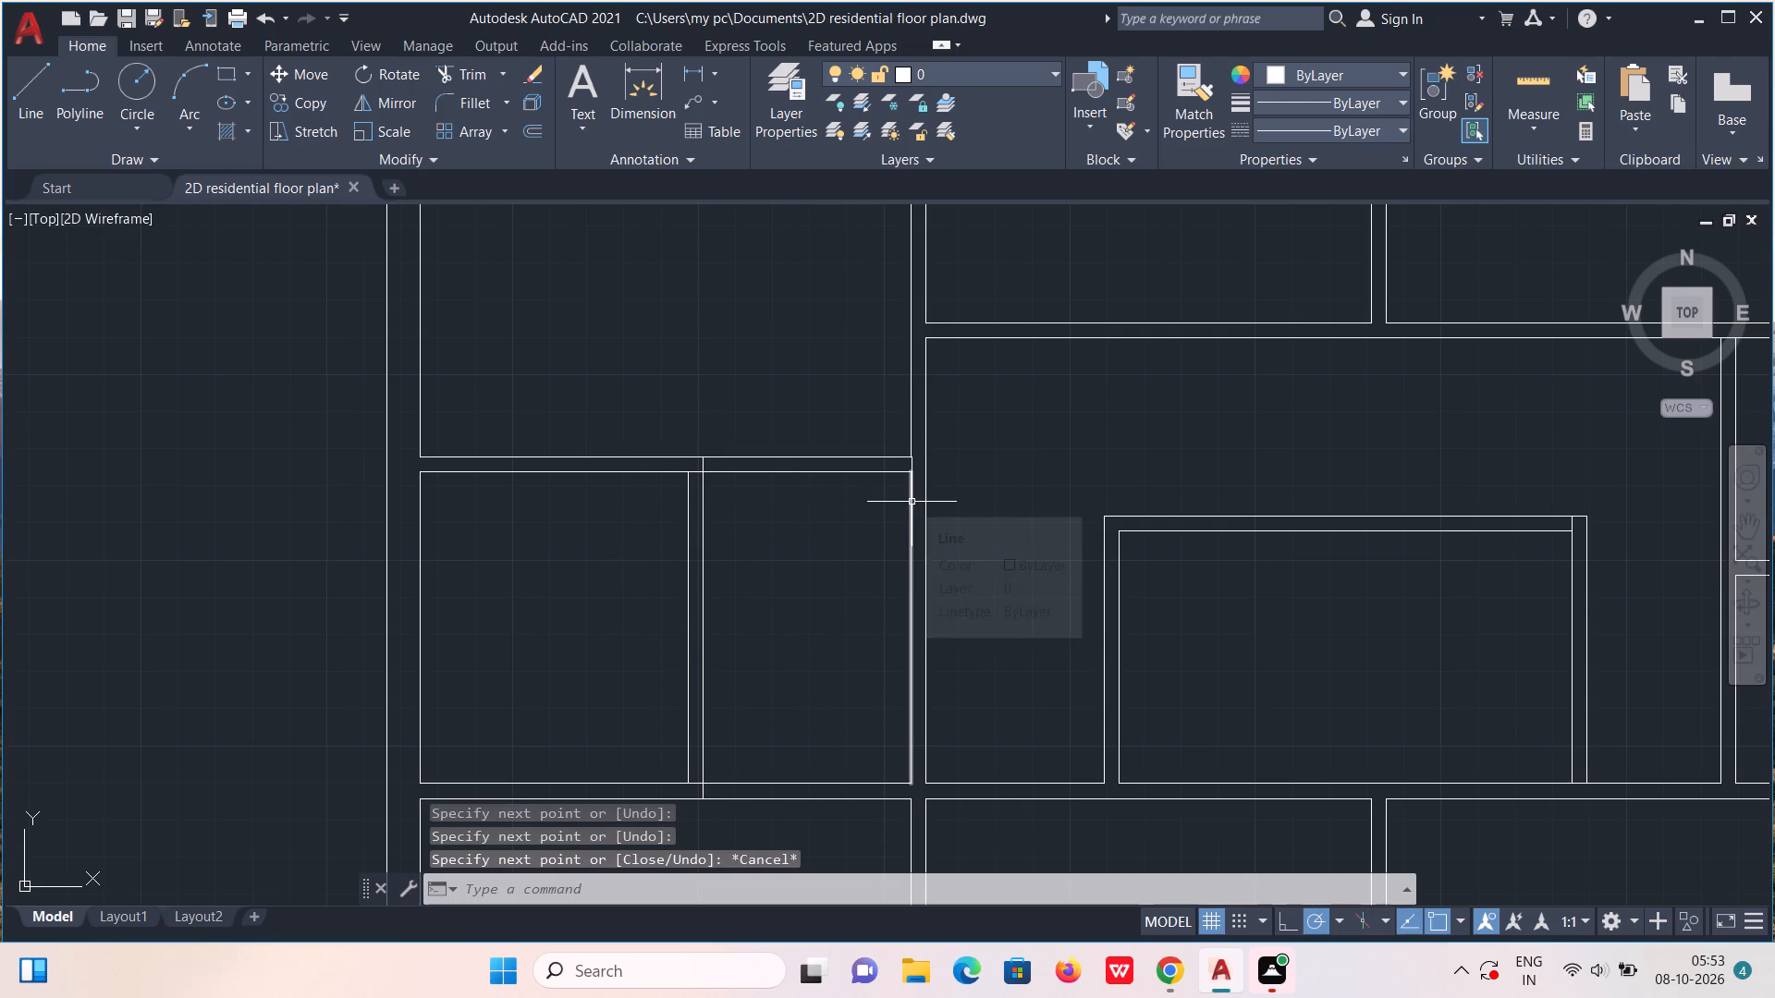
# Draw a short line continuing the middle left room's top wall line across the vertical wall on its right side.
pyautogui.press('l')
pyautogui.press('Return')
pyautogui.scroll(3, 932, 470)
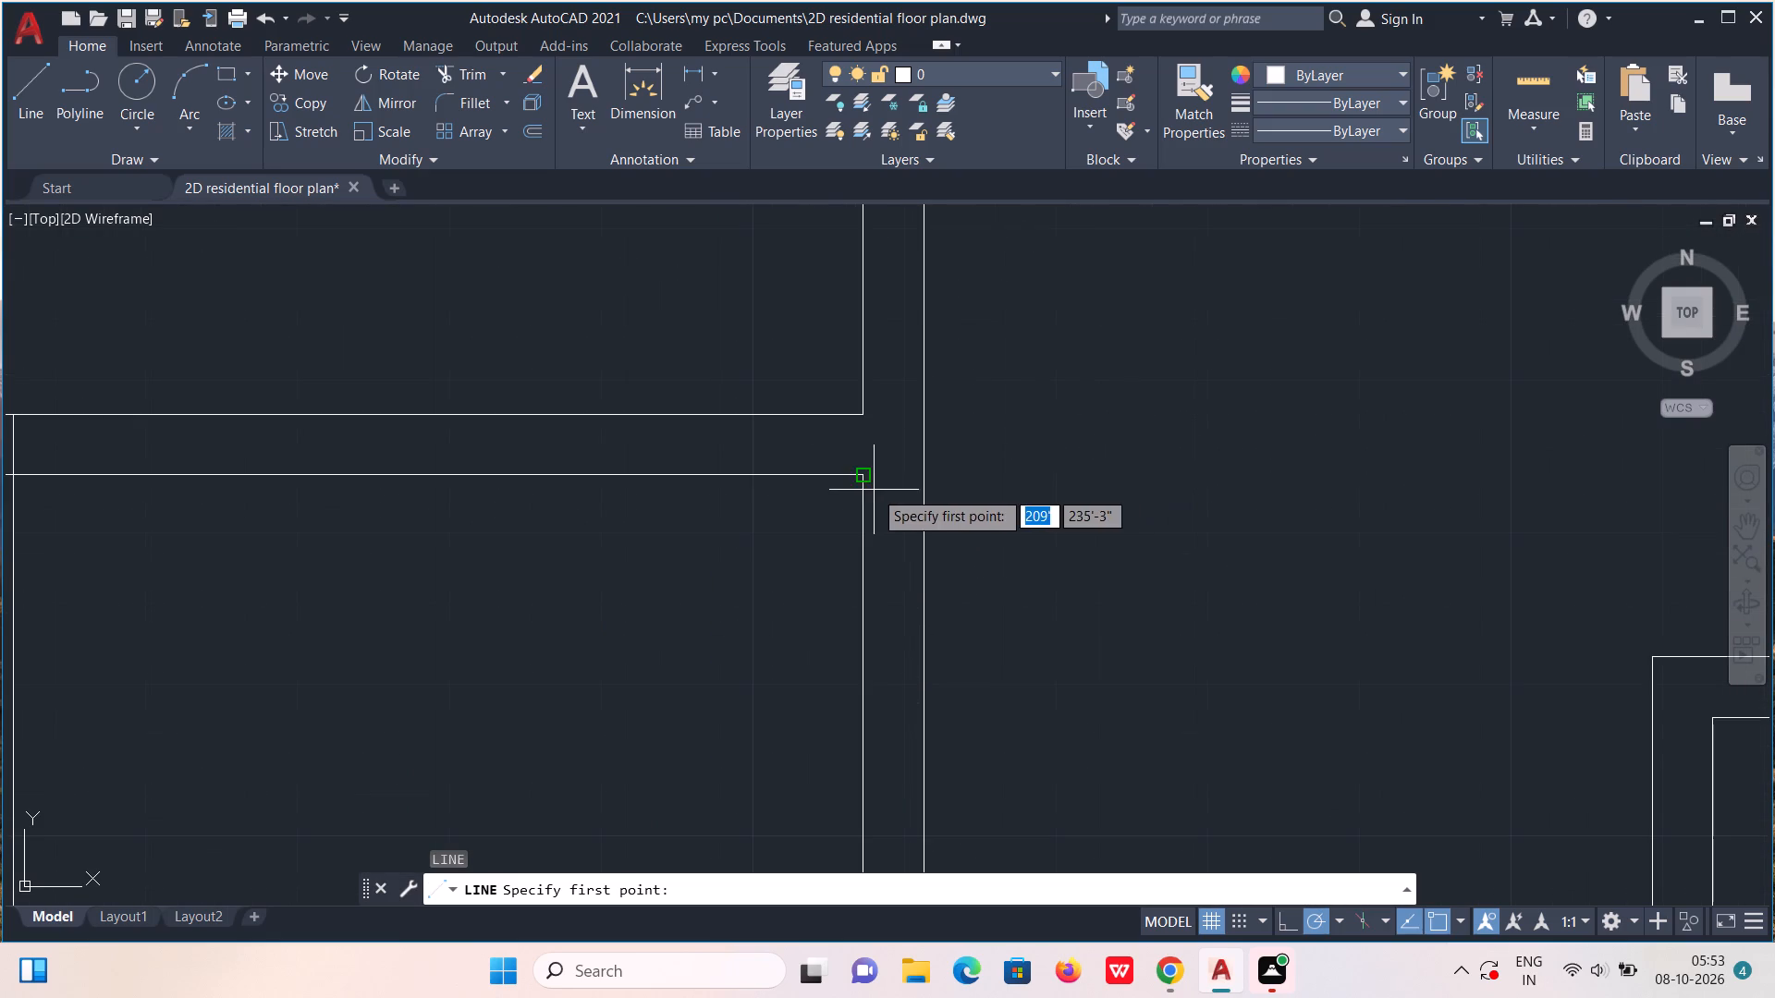
pyautogui.click(859, 481)
pyautogui.click(920, 480)
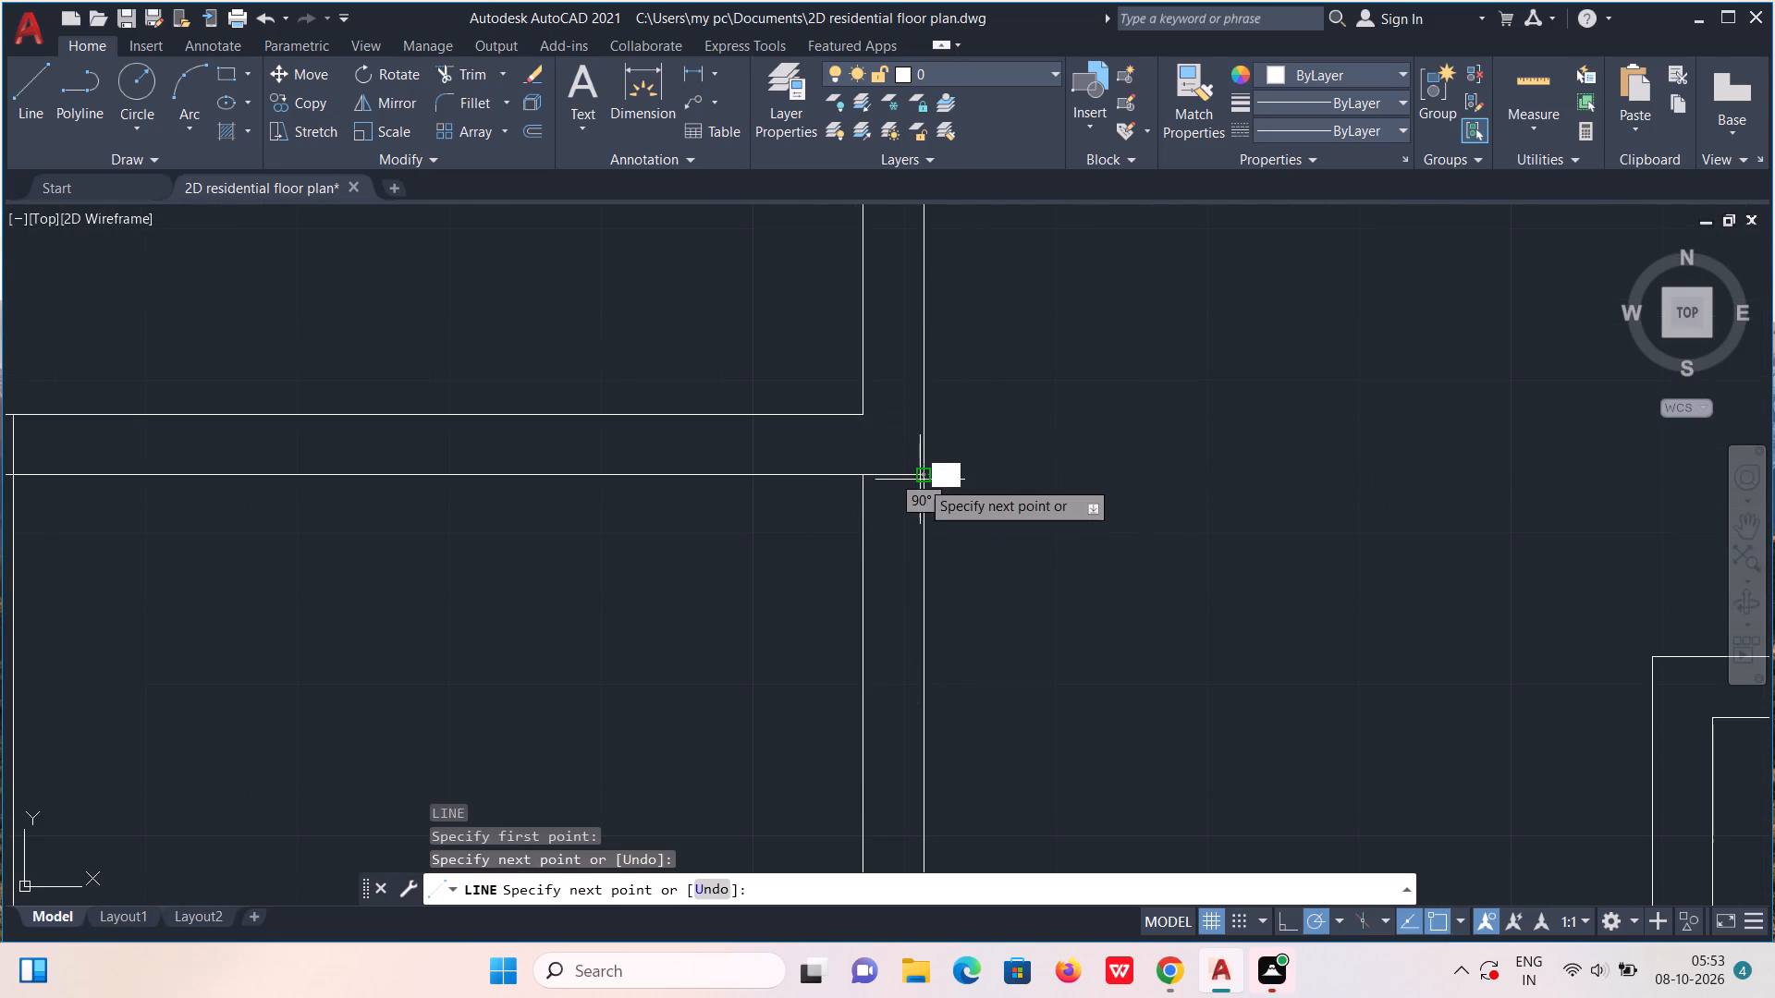
pyautogui.press('Escape')
# Draw a short line across the base of the middle left room's right vertical wall, continuing the horizontal wall's upper line.
pyautogui.scroll(-6, 921, 481)
pyautogui.scroll(7, 914, 609)
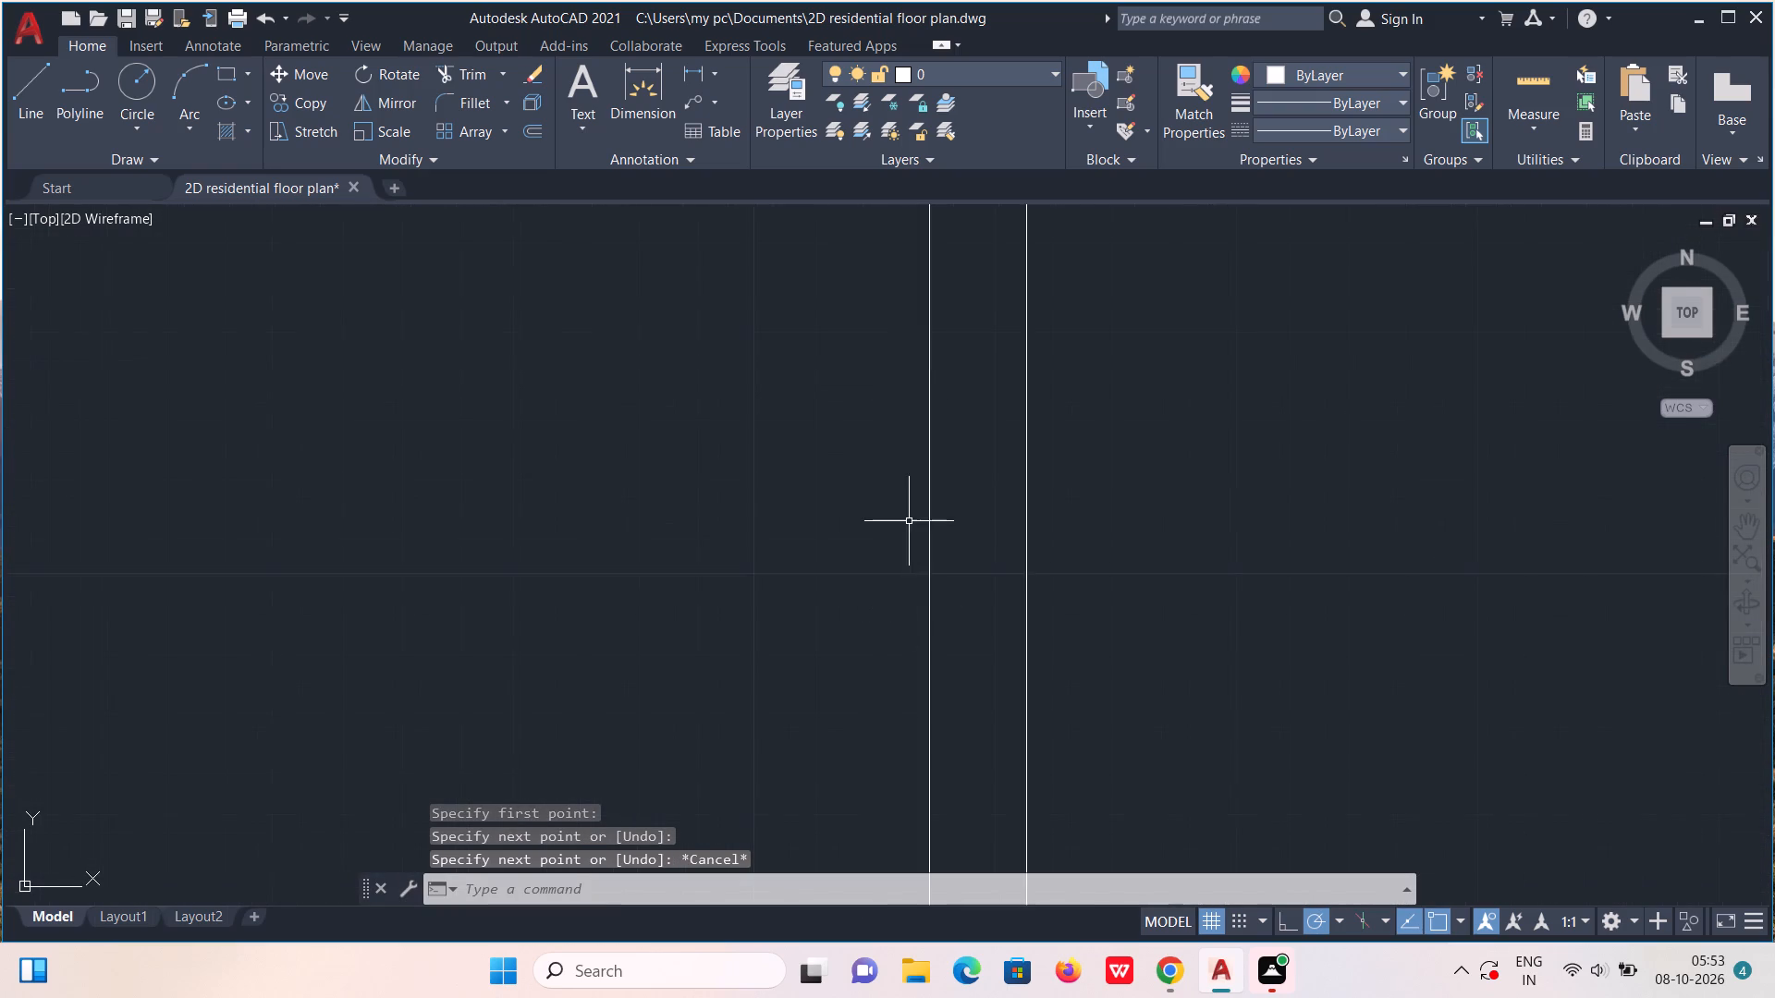
pyautogui.scroll(-4, 909, 521)
pyautogui.scroll(2, 936, 338)
pyautogui.press('l')
pyautogui.press('Return')
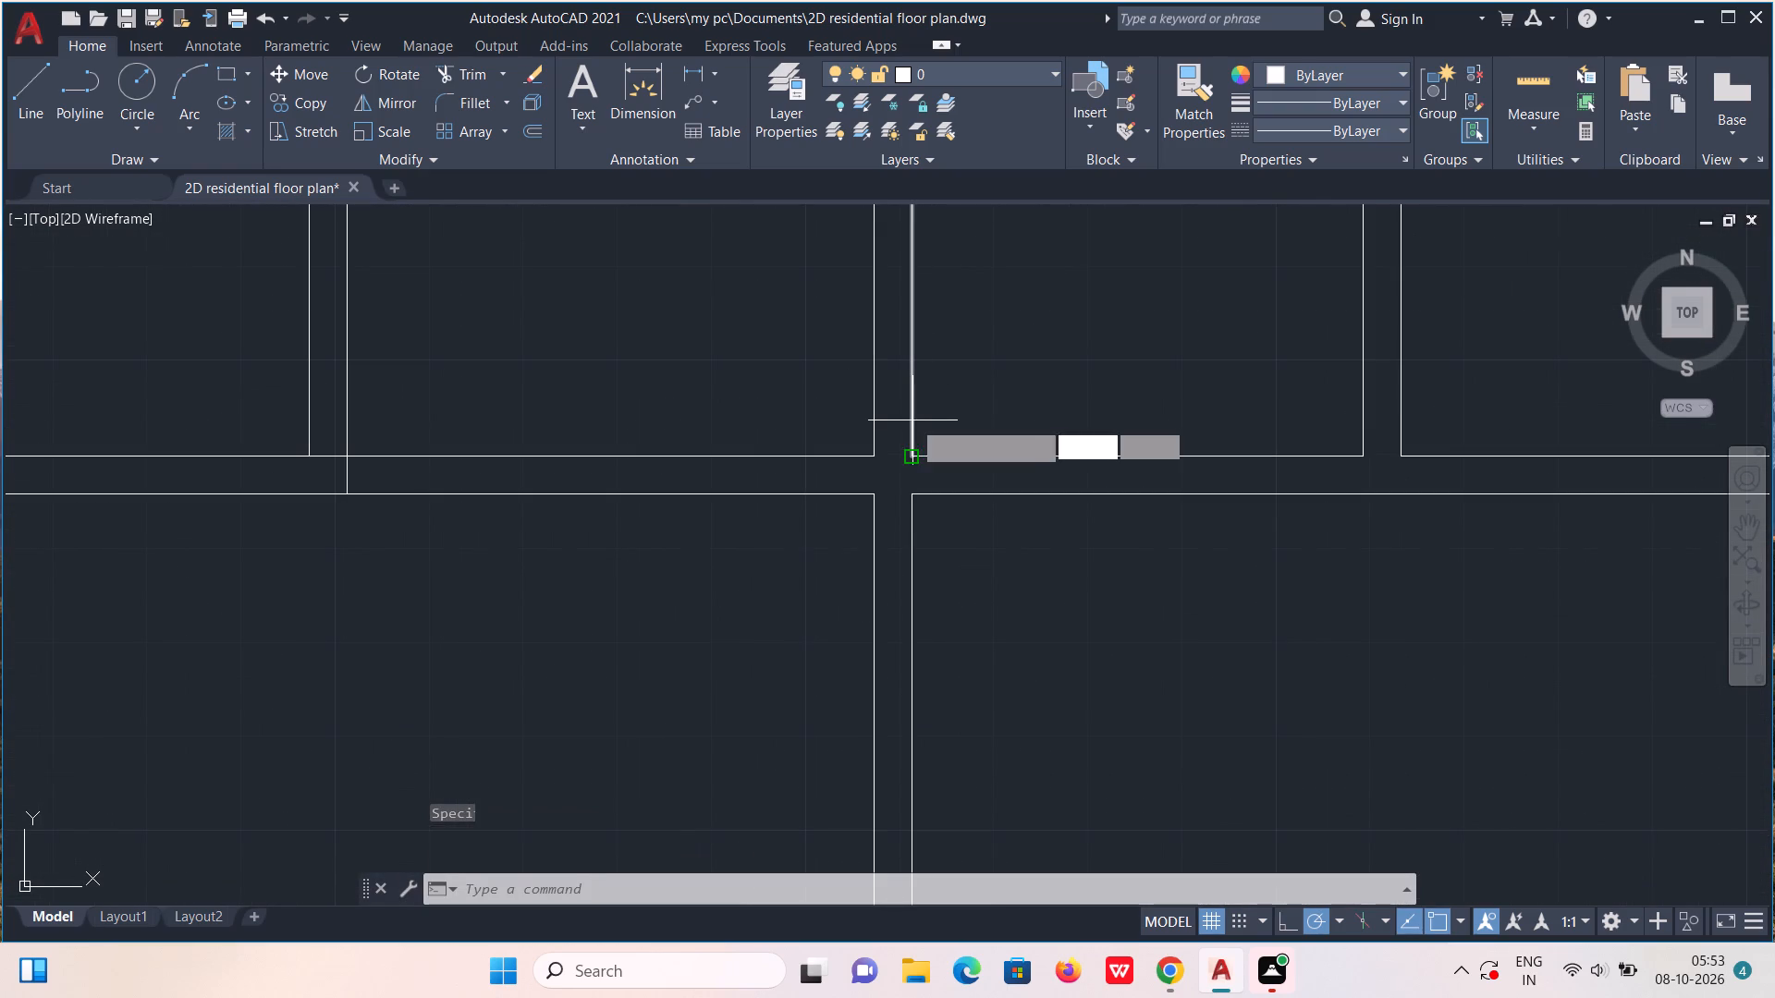
pyautogui.click(869, 457)
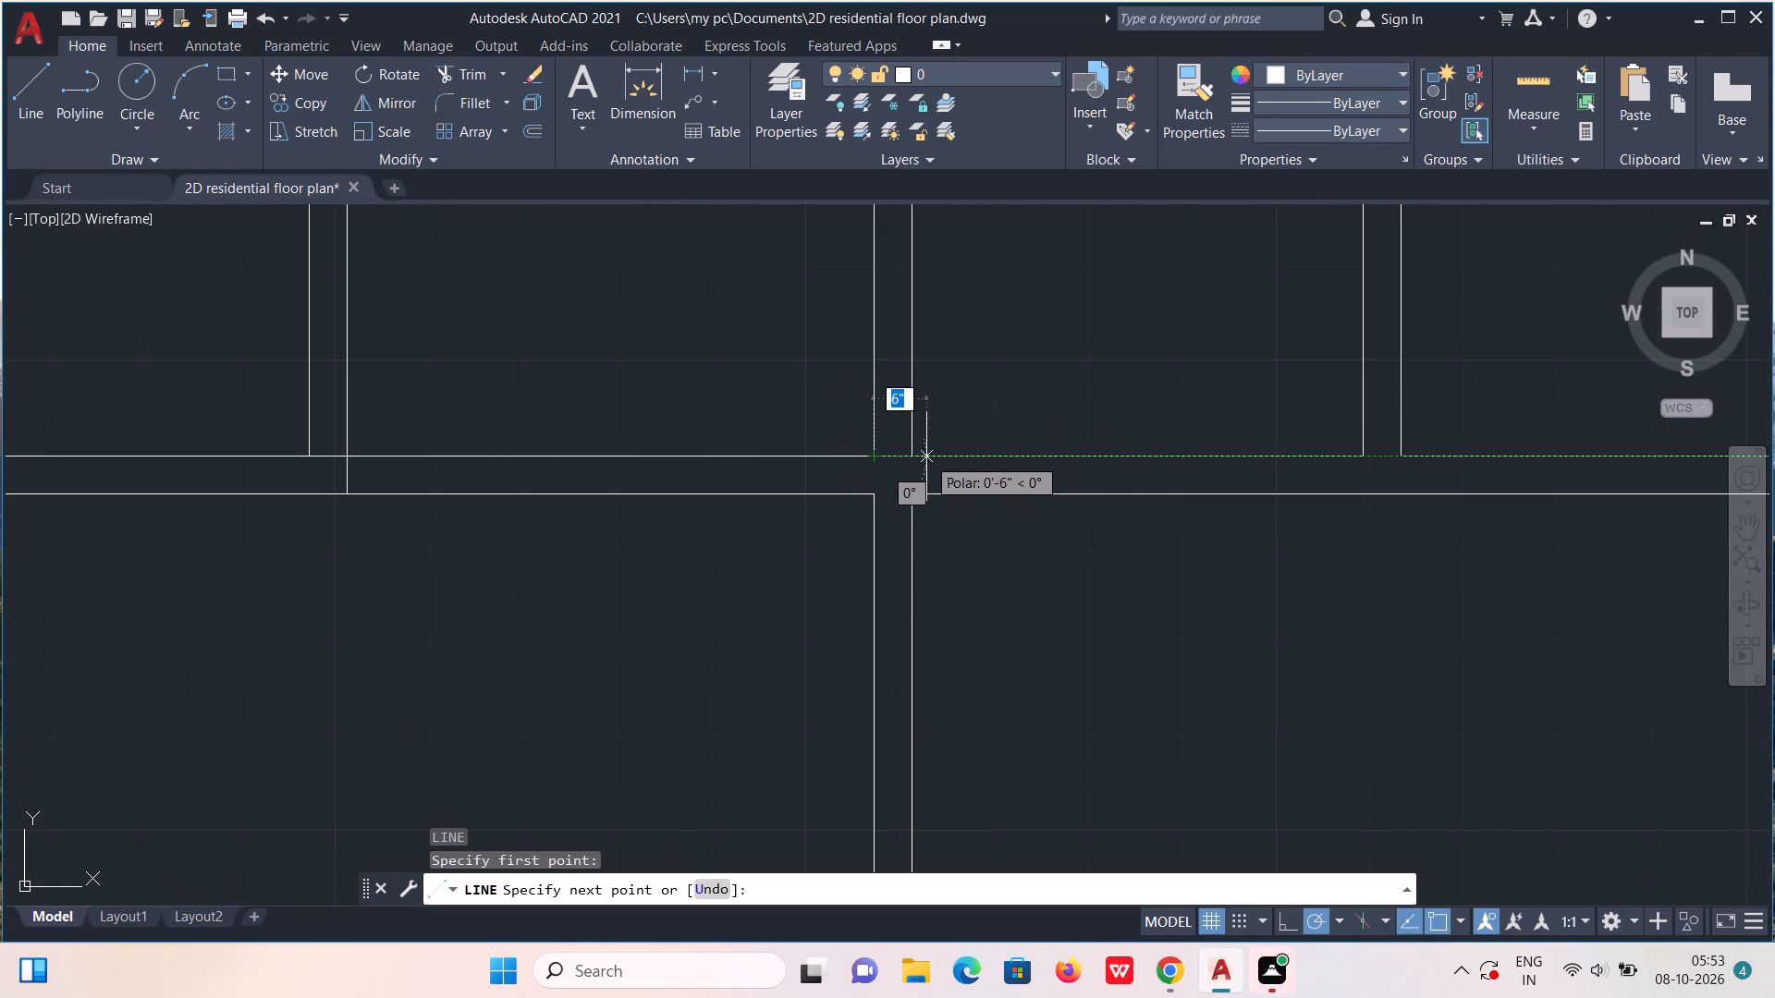
pyautogui.click(926, 456)
pyautogui.press('Escape')
# Trim away both lines of the vertical wall on the right side of the middle left room.
pyautogui.scroll(-2, 923, 472)
pyautogui.moveTo(890, 548); pyautogui.dragTo(834, 701, button='middle')
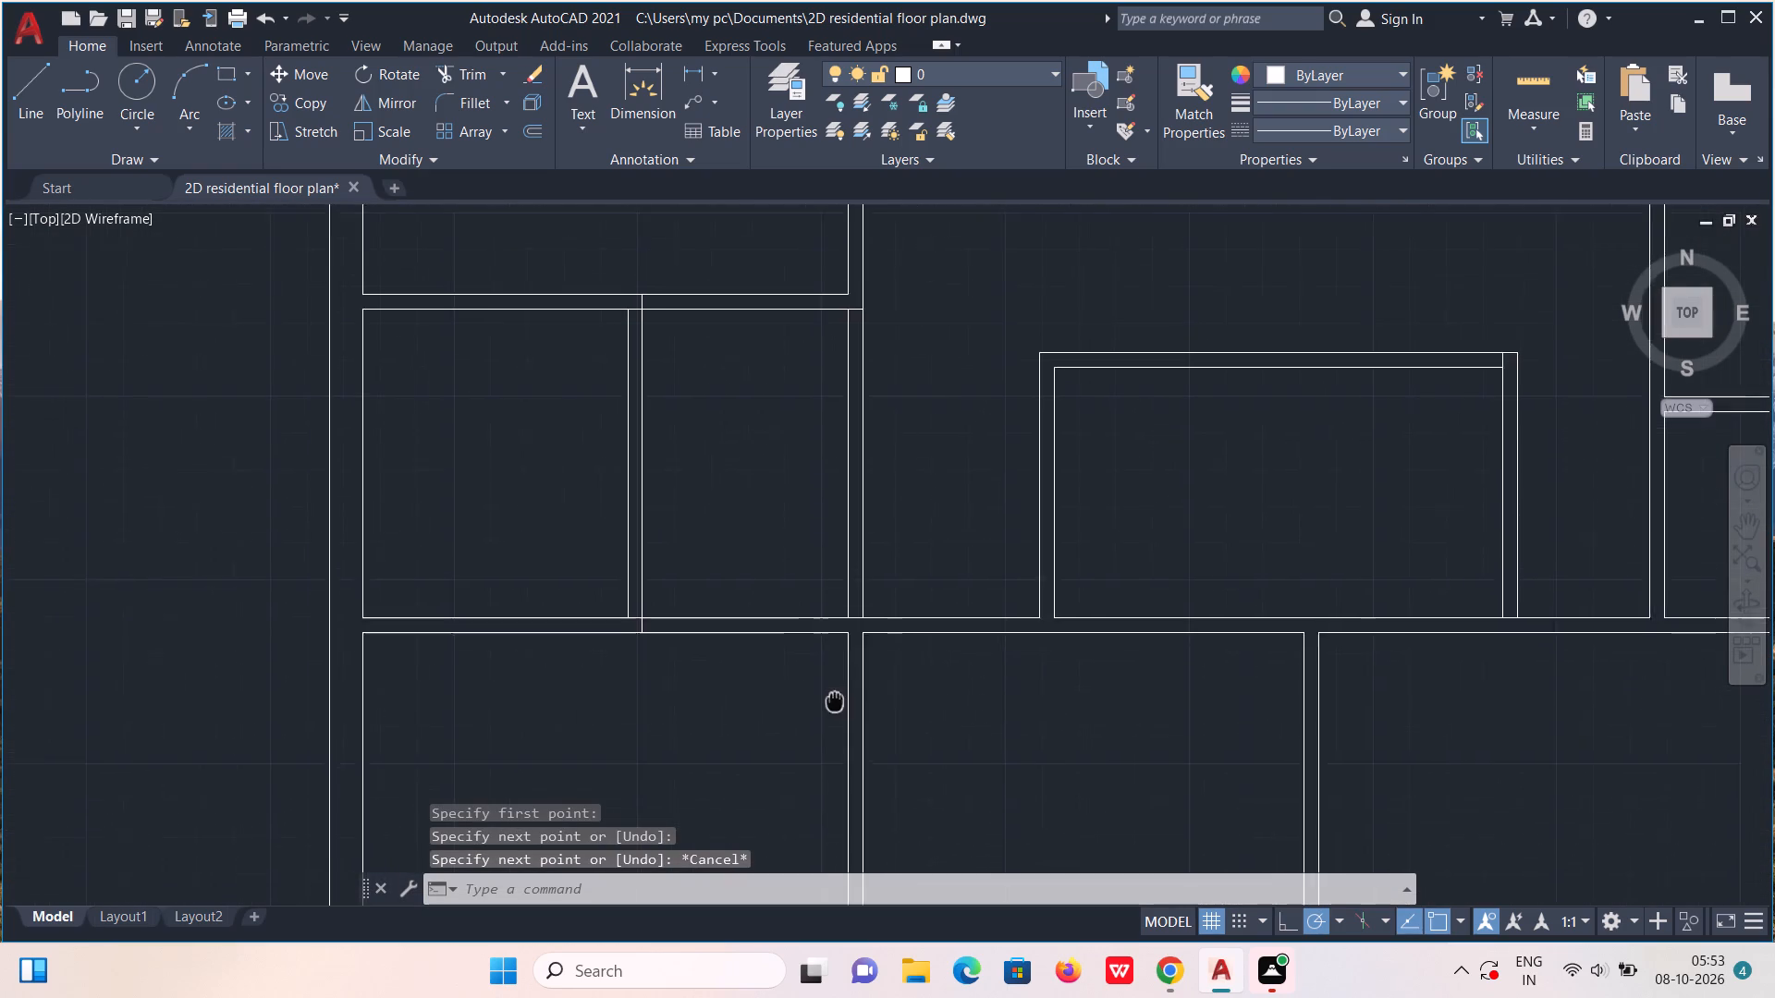
pyautogui.moveTo(834, 701); pyautogui.dragTo(827, 715, button='middle')
pyautogui.click(472, 77)
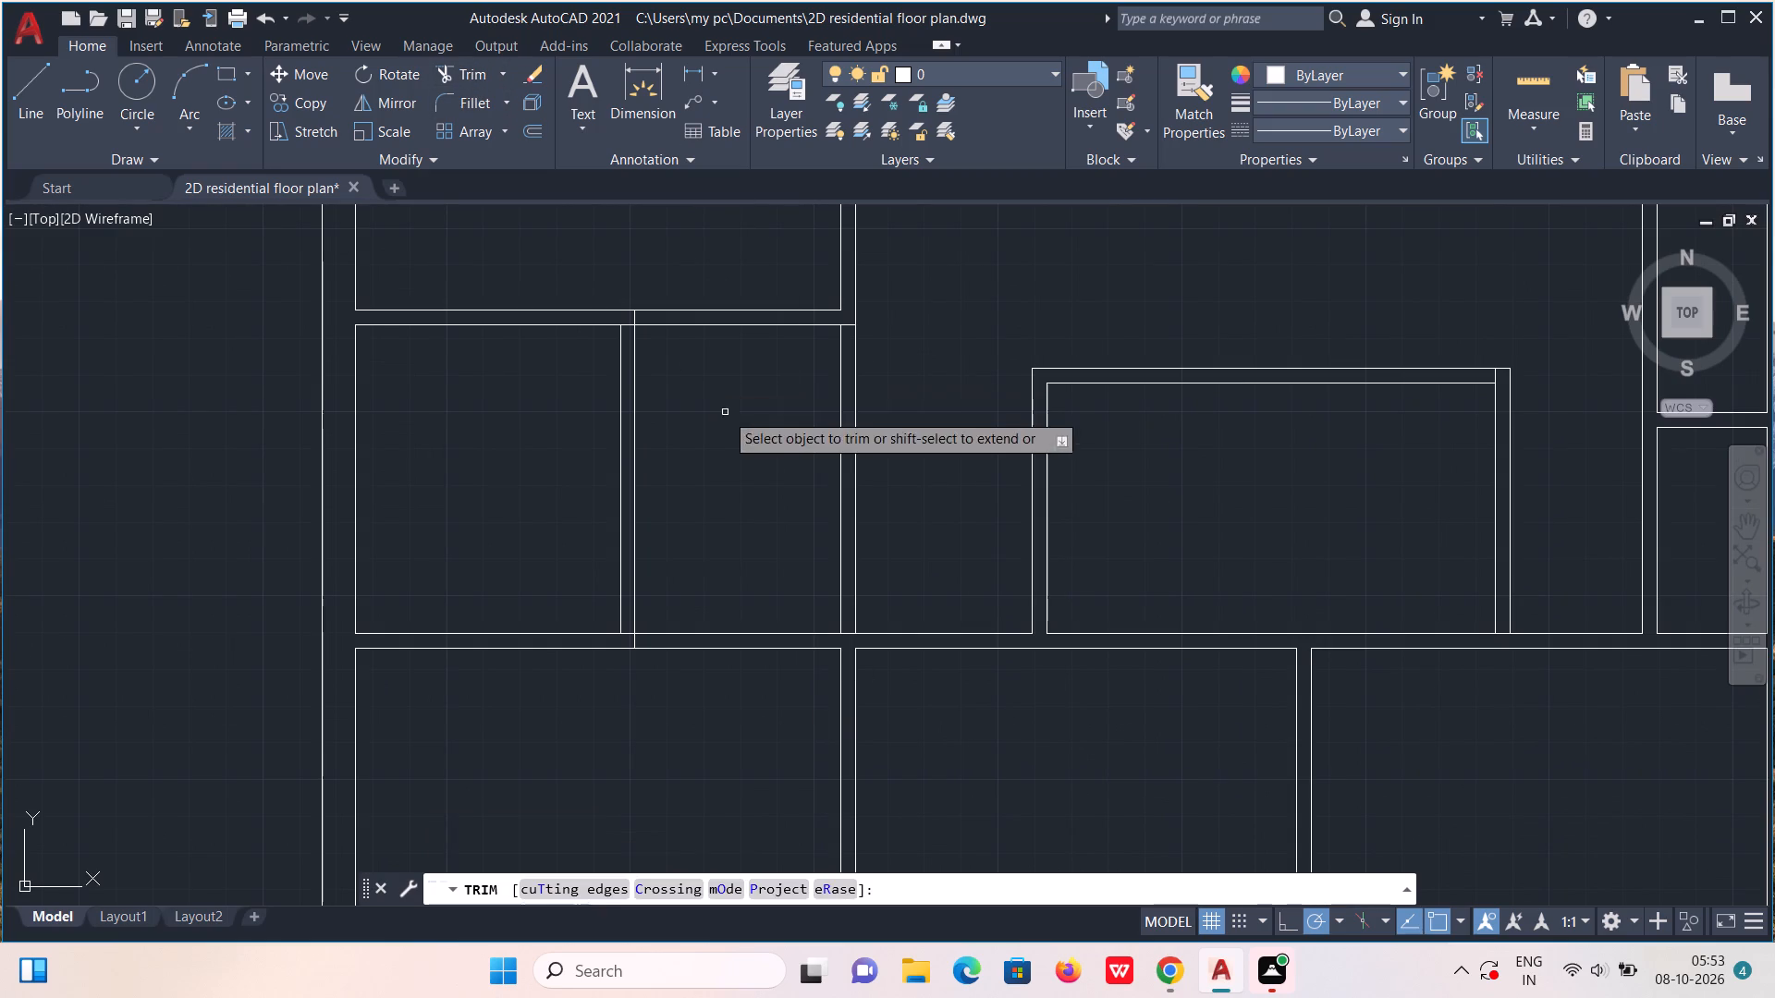
pyautogui.moveTo(753, 441); pyautogui.dragTo(900, 465)
# Trim the overlapping lines where the new 4" partition meets the horizontal walls at its base and top.
pyautogui.scroll(2, 652, 657)
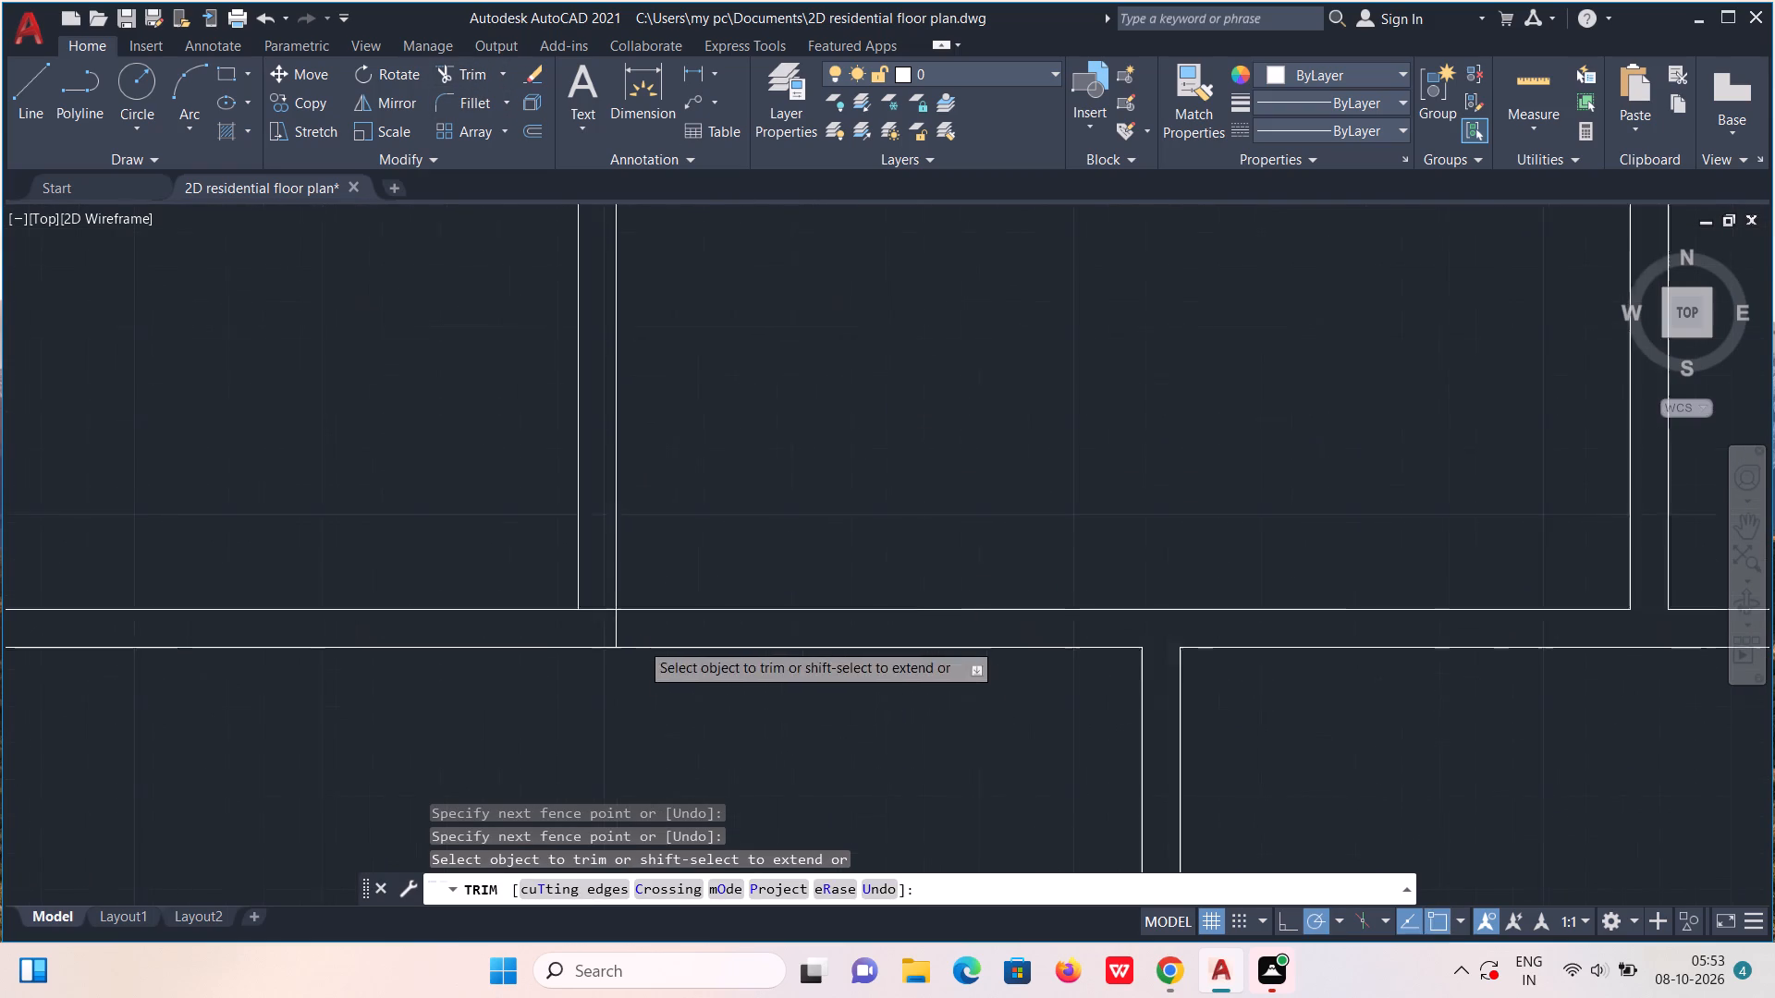
pyautogui.scroll(2, 626, 627)
pyautogui.moveTo(589, 664); pyautogui.dragTo(679, 664)
pyautogui.moveTo(581, 573); pyautogui.dragTo(581, 636)
pyautogui.scroll(-3, 581, 580)
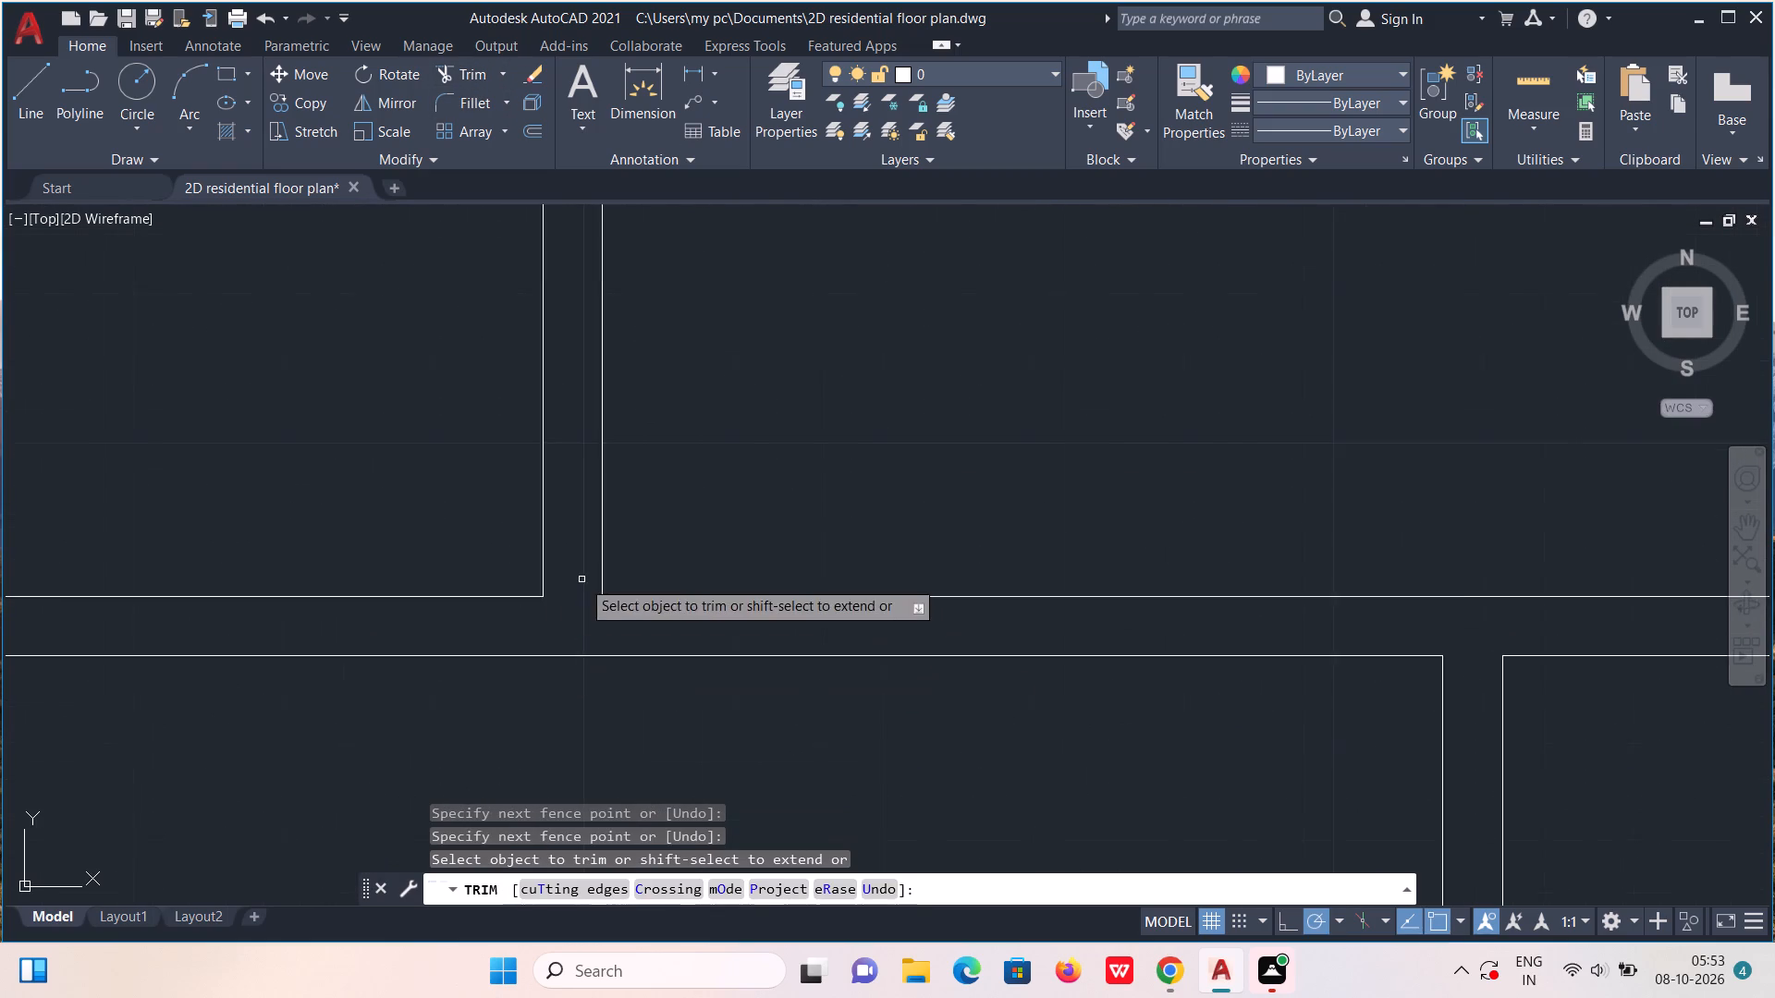
pyautogui.moveTo(673, 476); pyautogui.dragTo(862, 737, button='middle')
pyautogui.scroll(2, 768, 326)
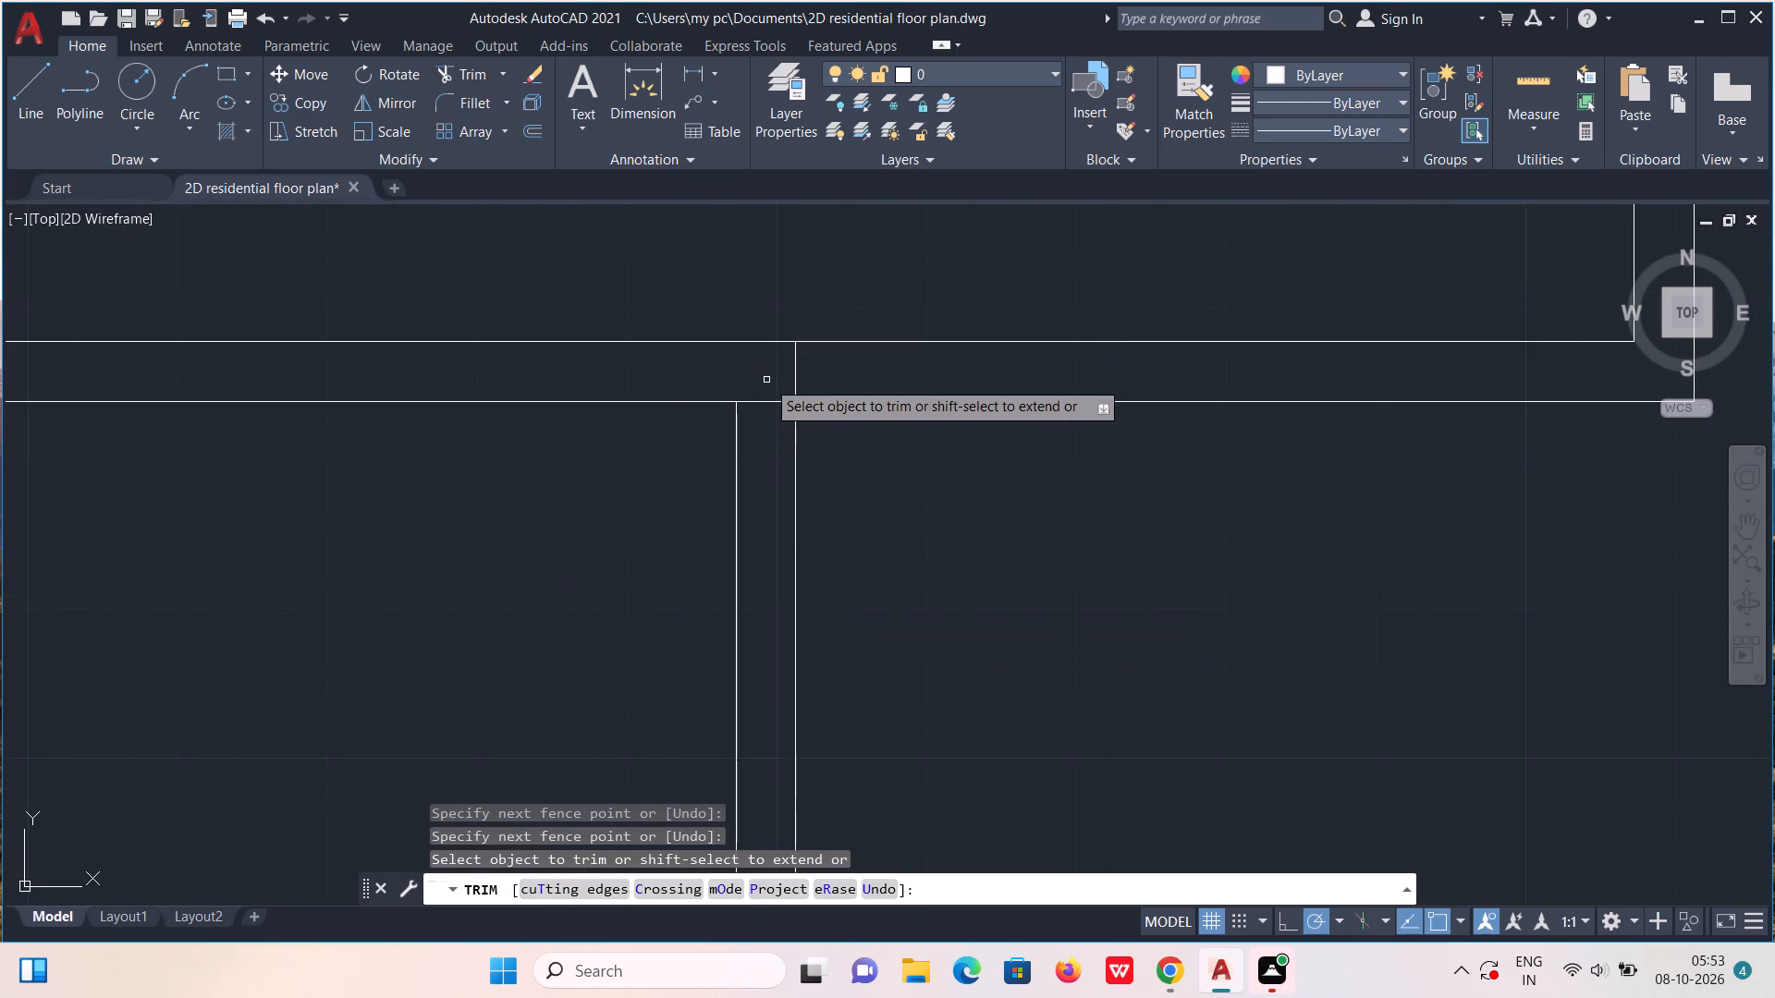
pyautogui.moveTo(773, 379); pyautogui.dragTo(850, 379)
pyautogui.moveTo(790, 388); pyautogui.dragTo(777, 427)
pyautogui.scroll(-4, 777, 428)
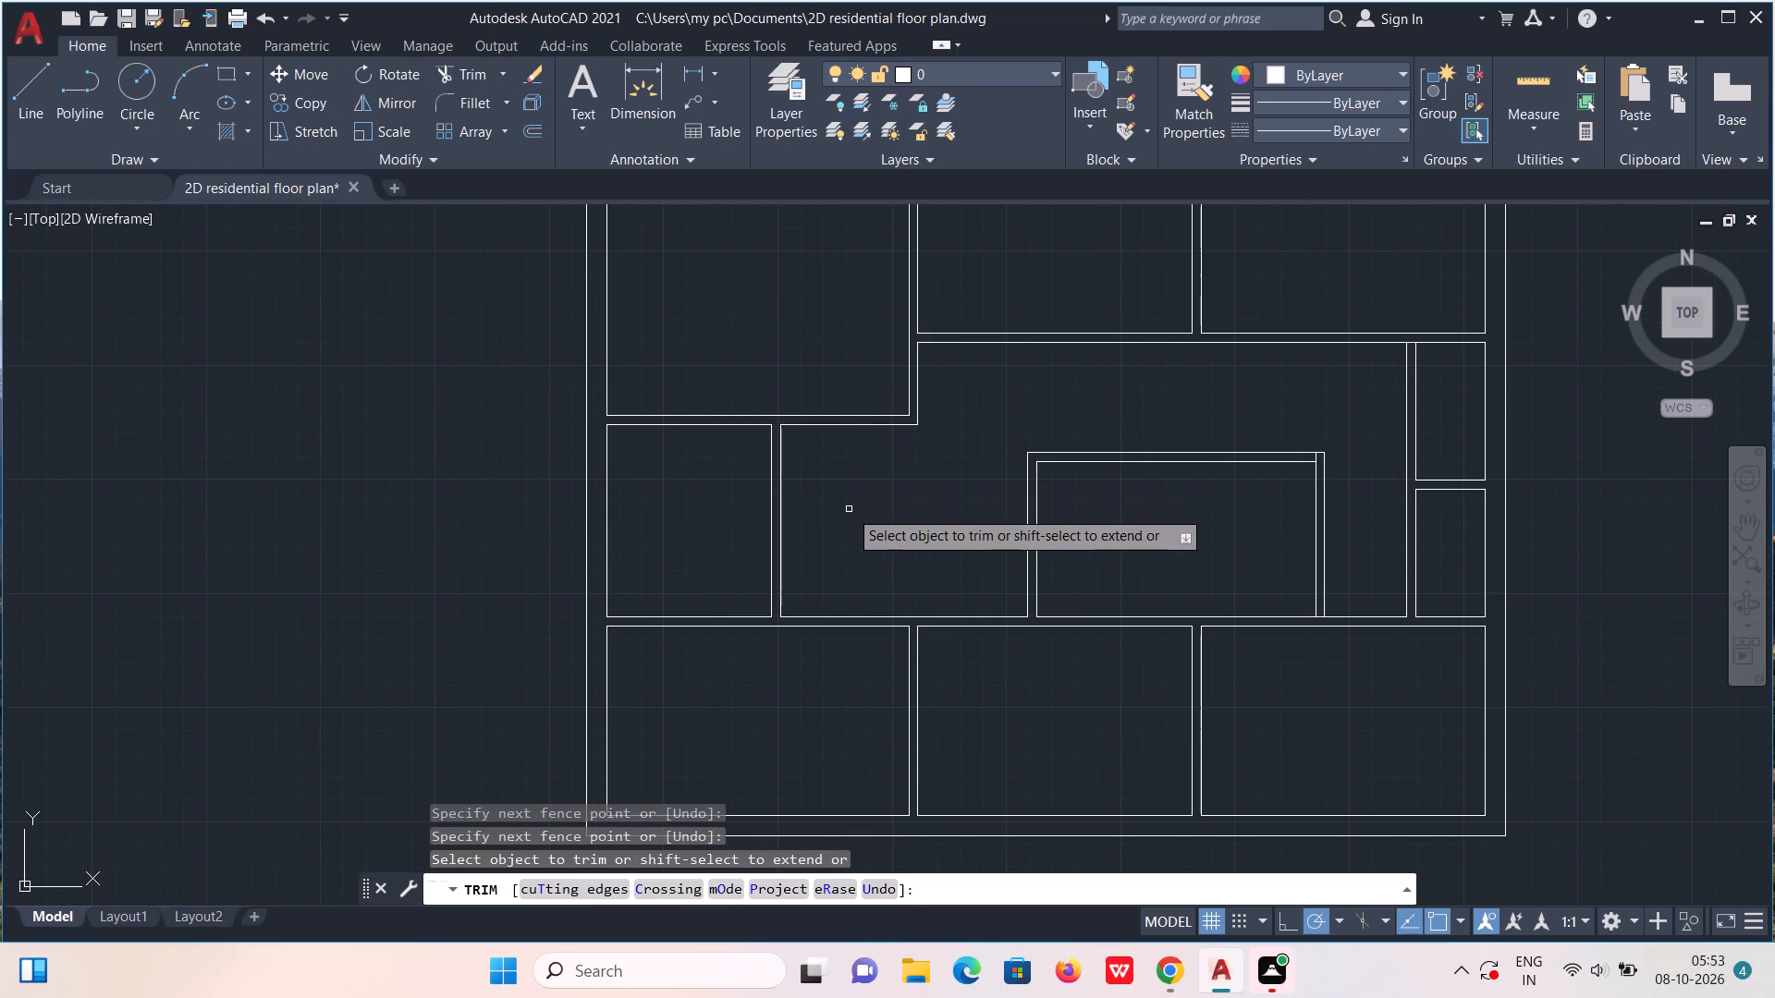
pyautogui.press('Escape')
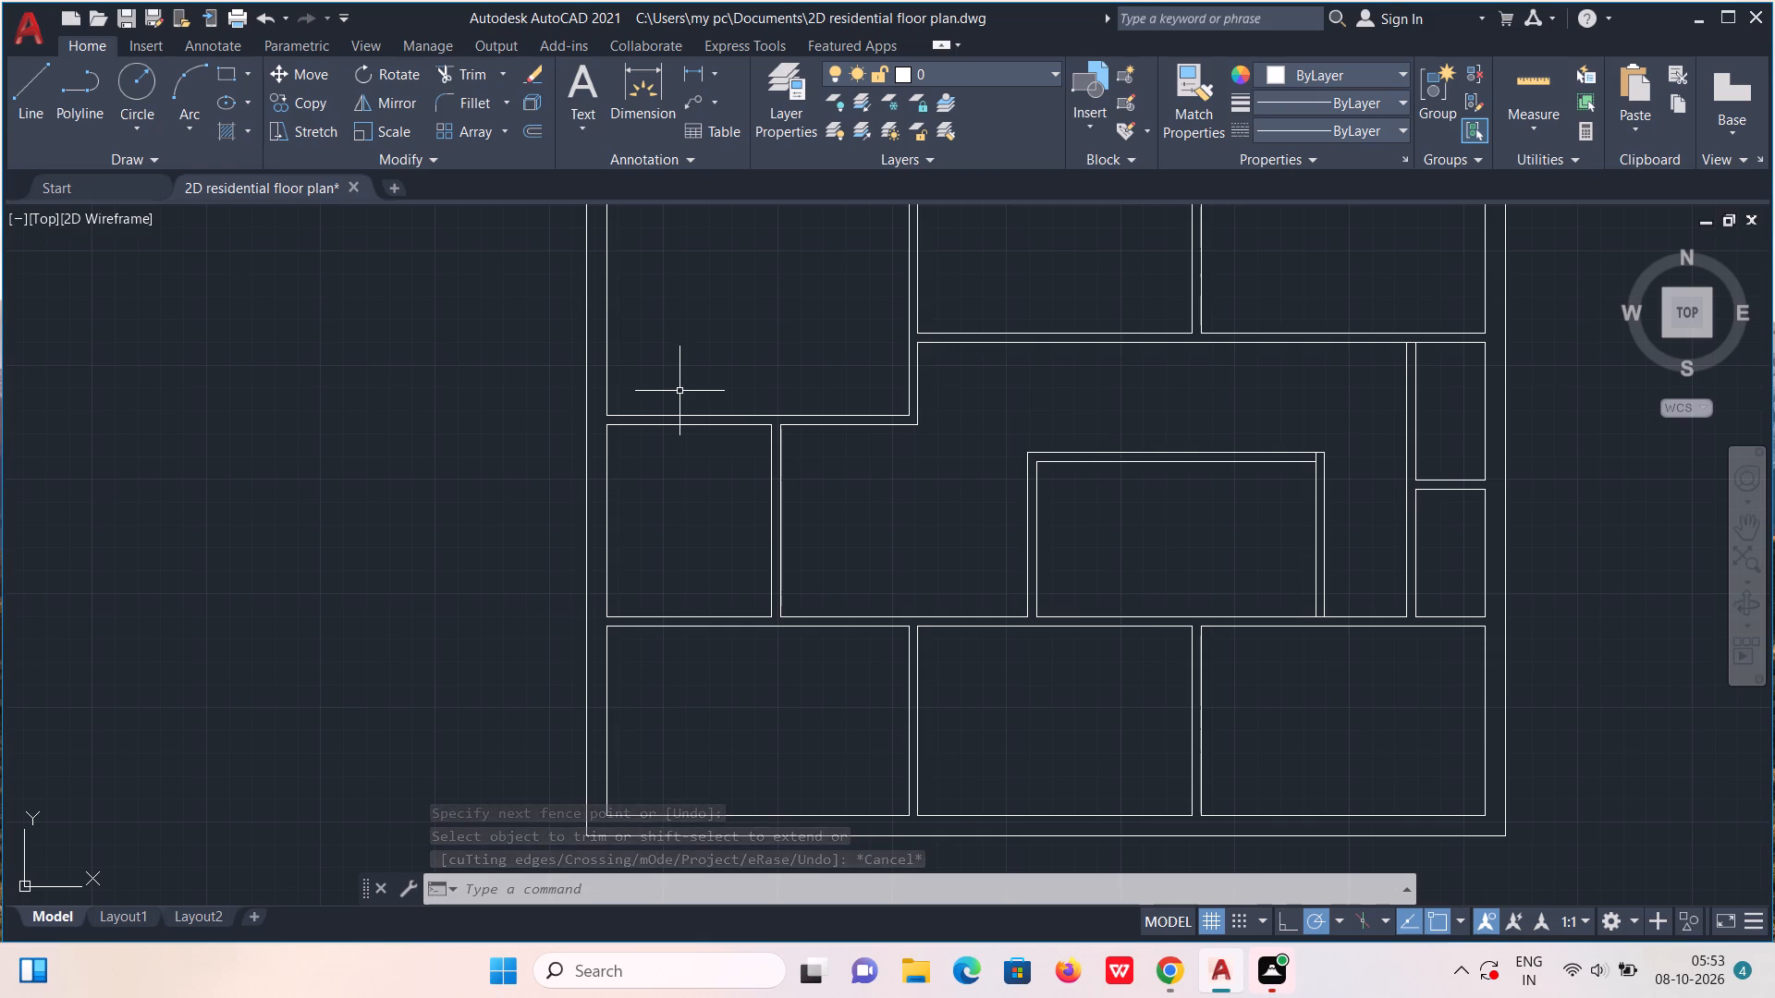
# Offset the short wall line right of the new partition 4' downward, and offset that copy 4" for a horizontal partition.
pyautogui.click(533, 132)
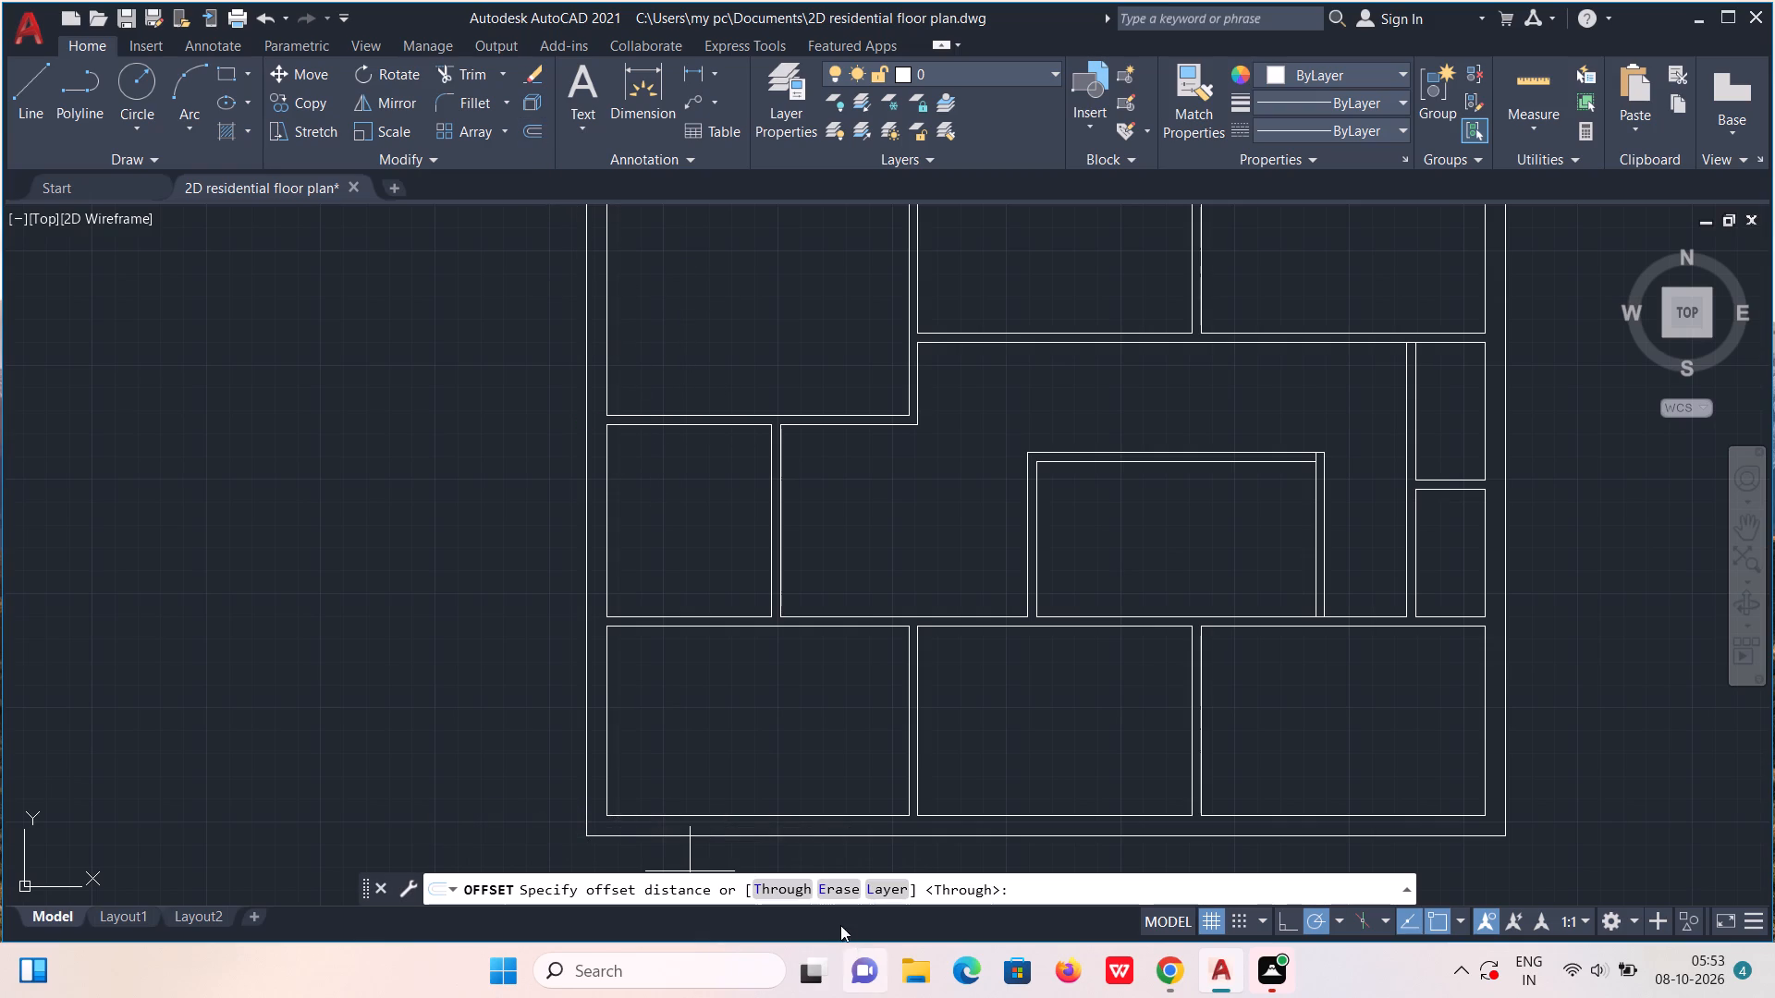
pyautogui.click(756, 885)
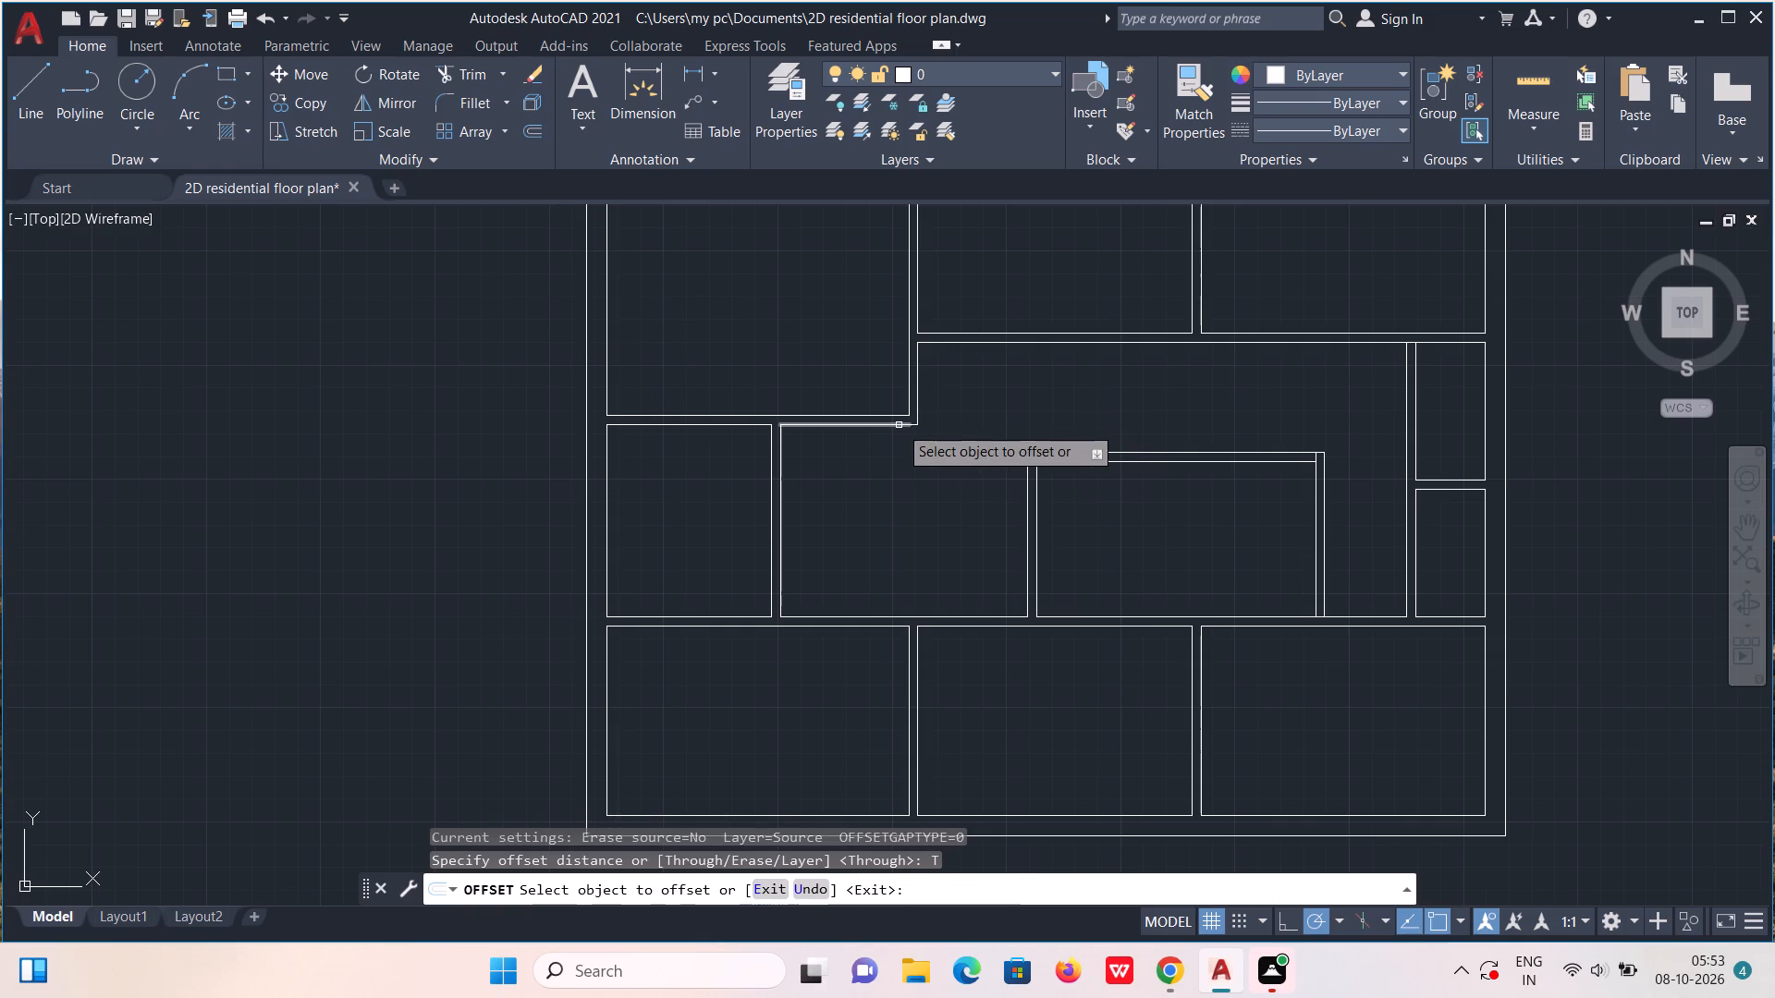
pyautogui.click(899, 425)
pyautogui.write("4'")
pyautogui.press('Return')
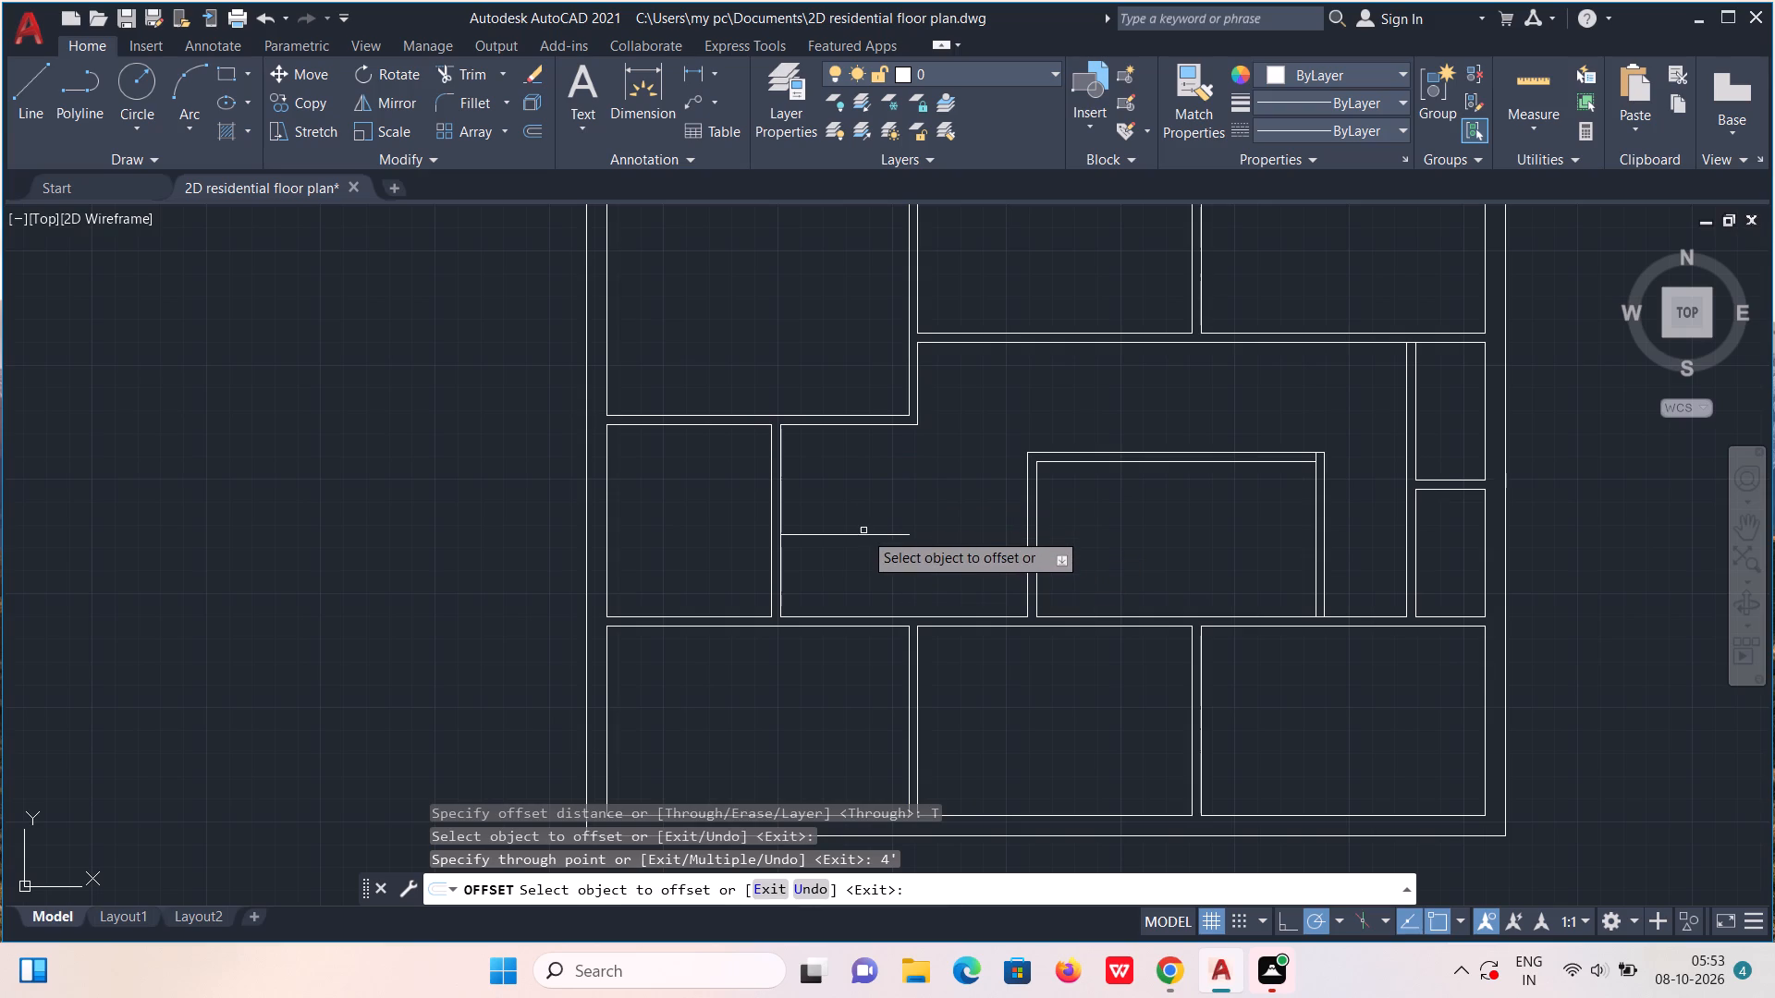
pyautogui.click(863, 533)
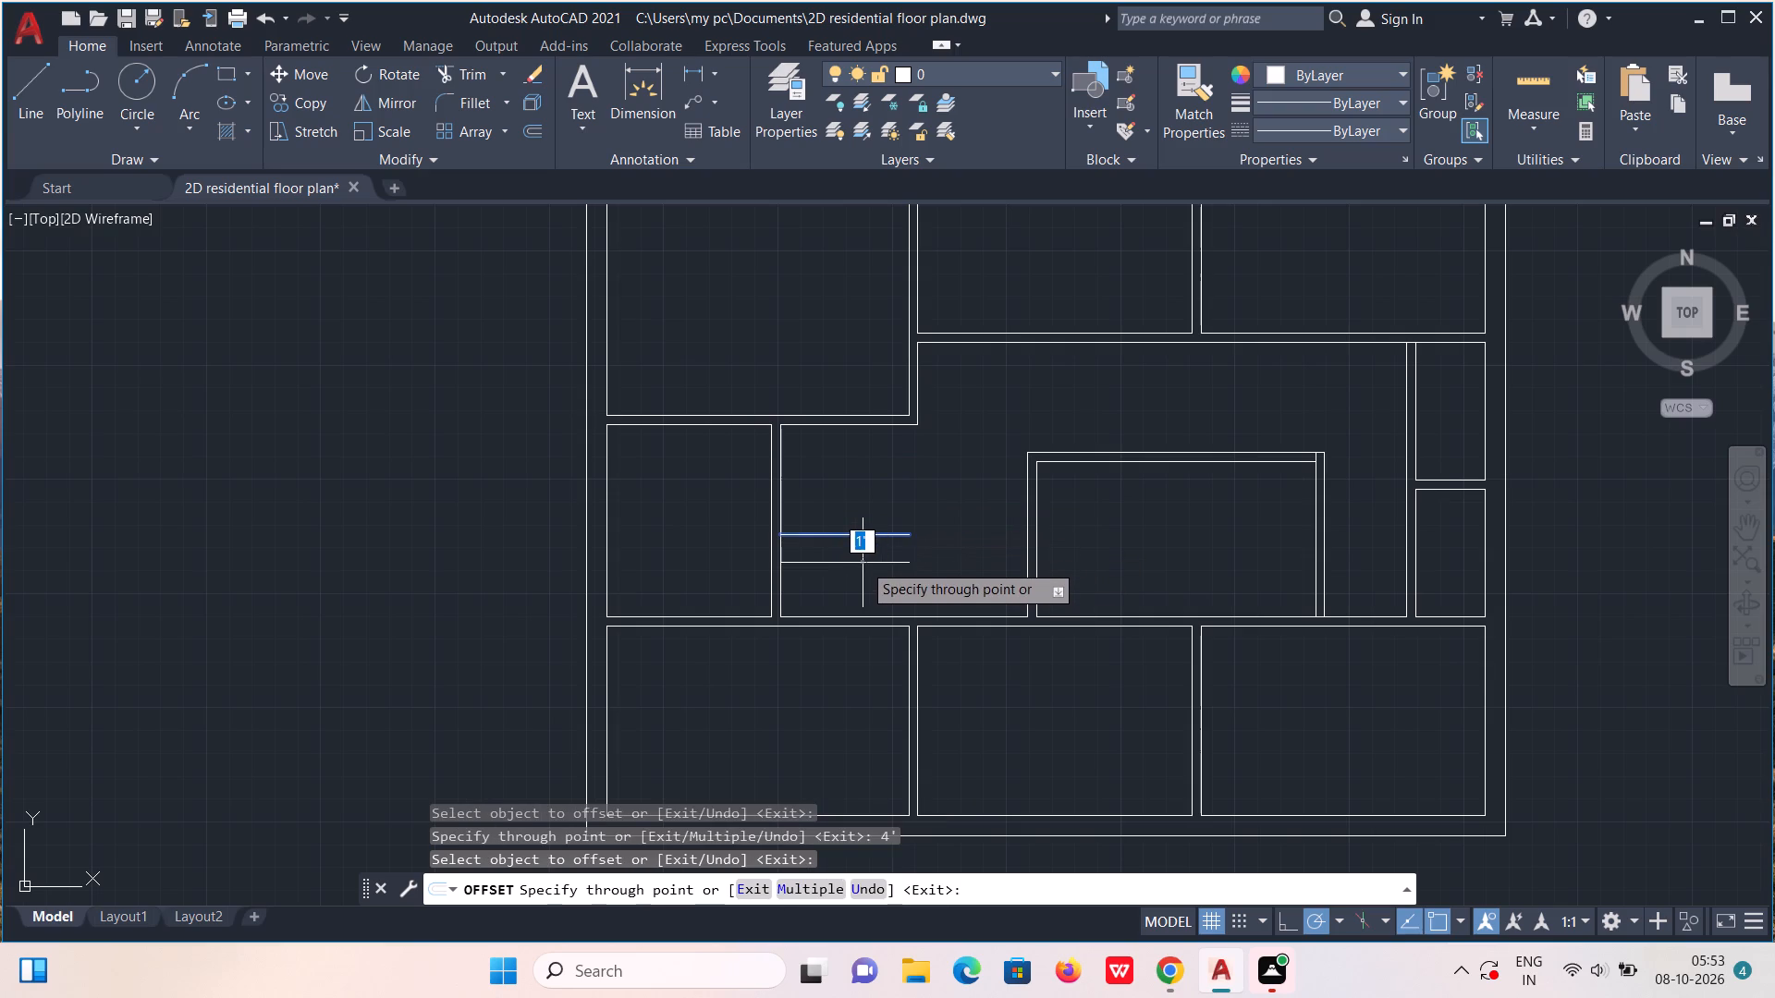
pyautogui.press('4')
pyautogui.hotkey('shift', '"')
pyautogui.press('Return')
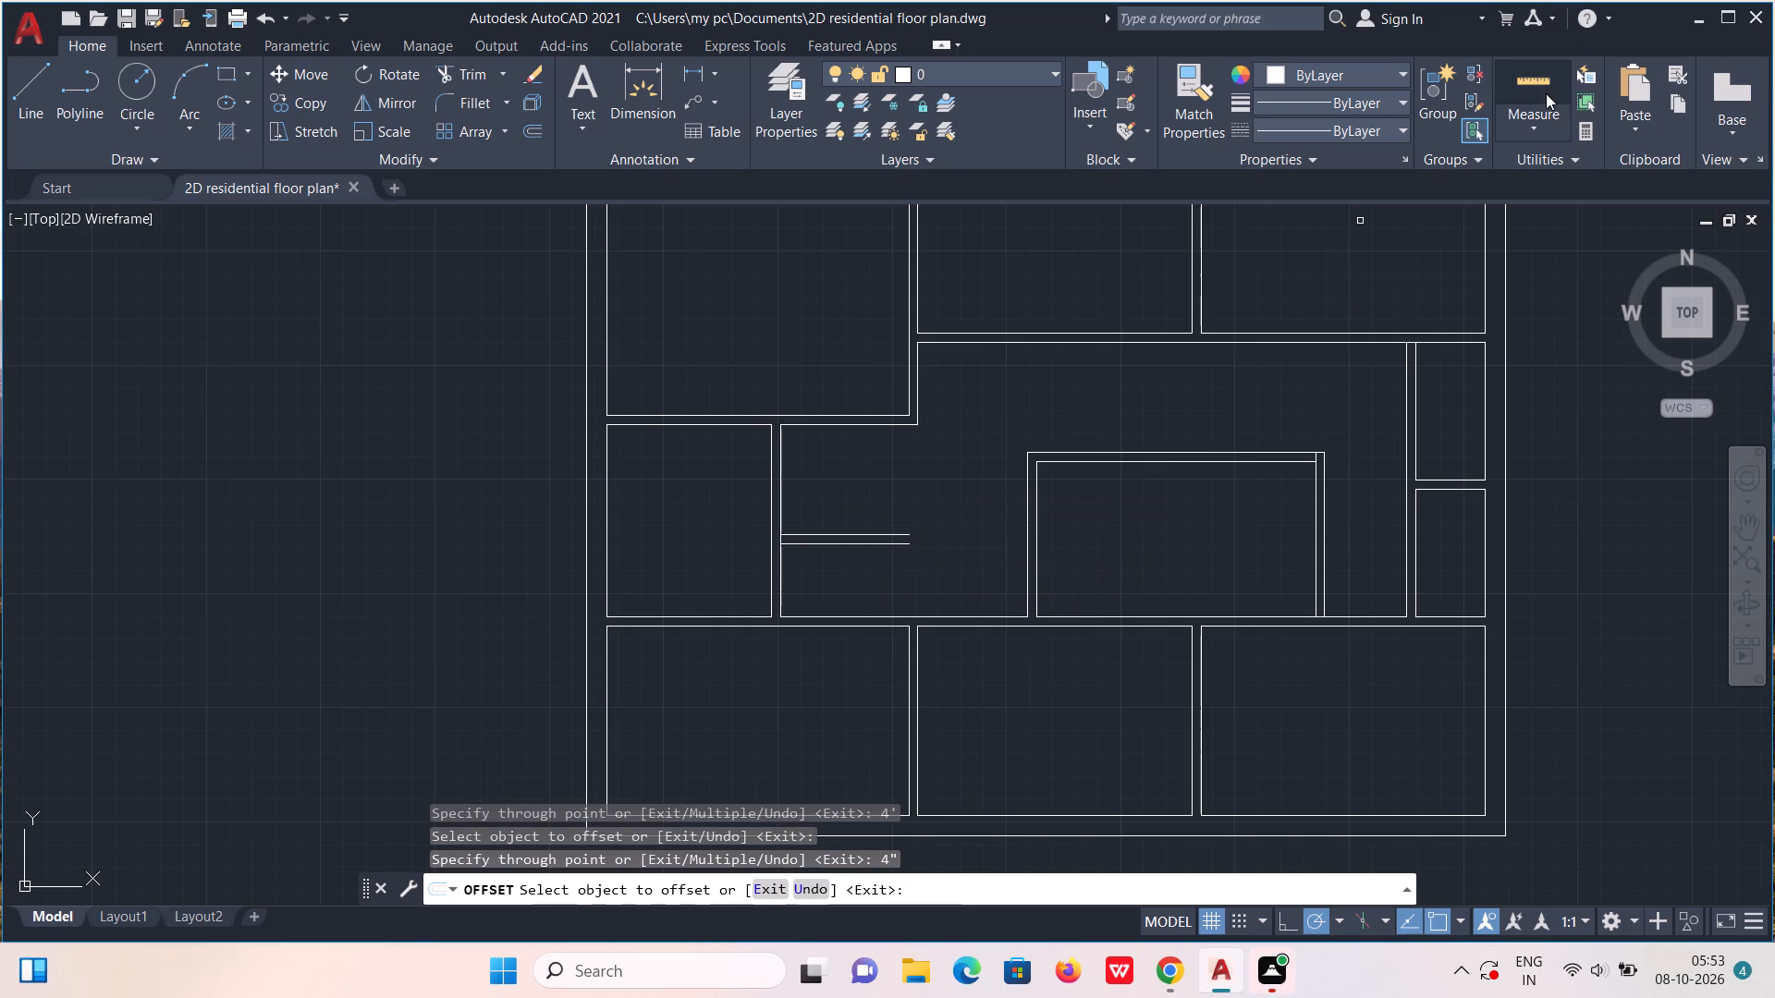
# Quick-measure the spaces around the new horizontal partition lines, including the gap below them.
pyautogui.click(1546, 93)
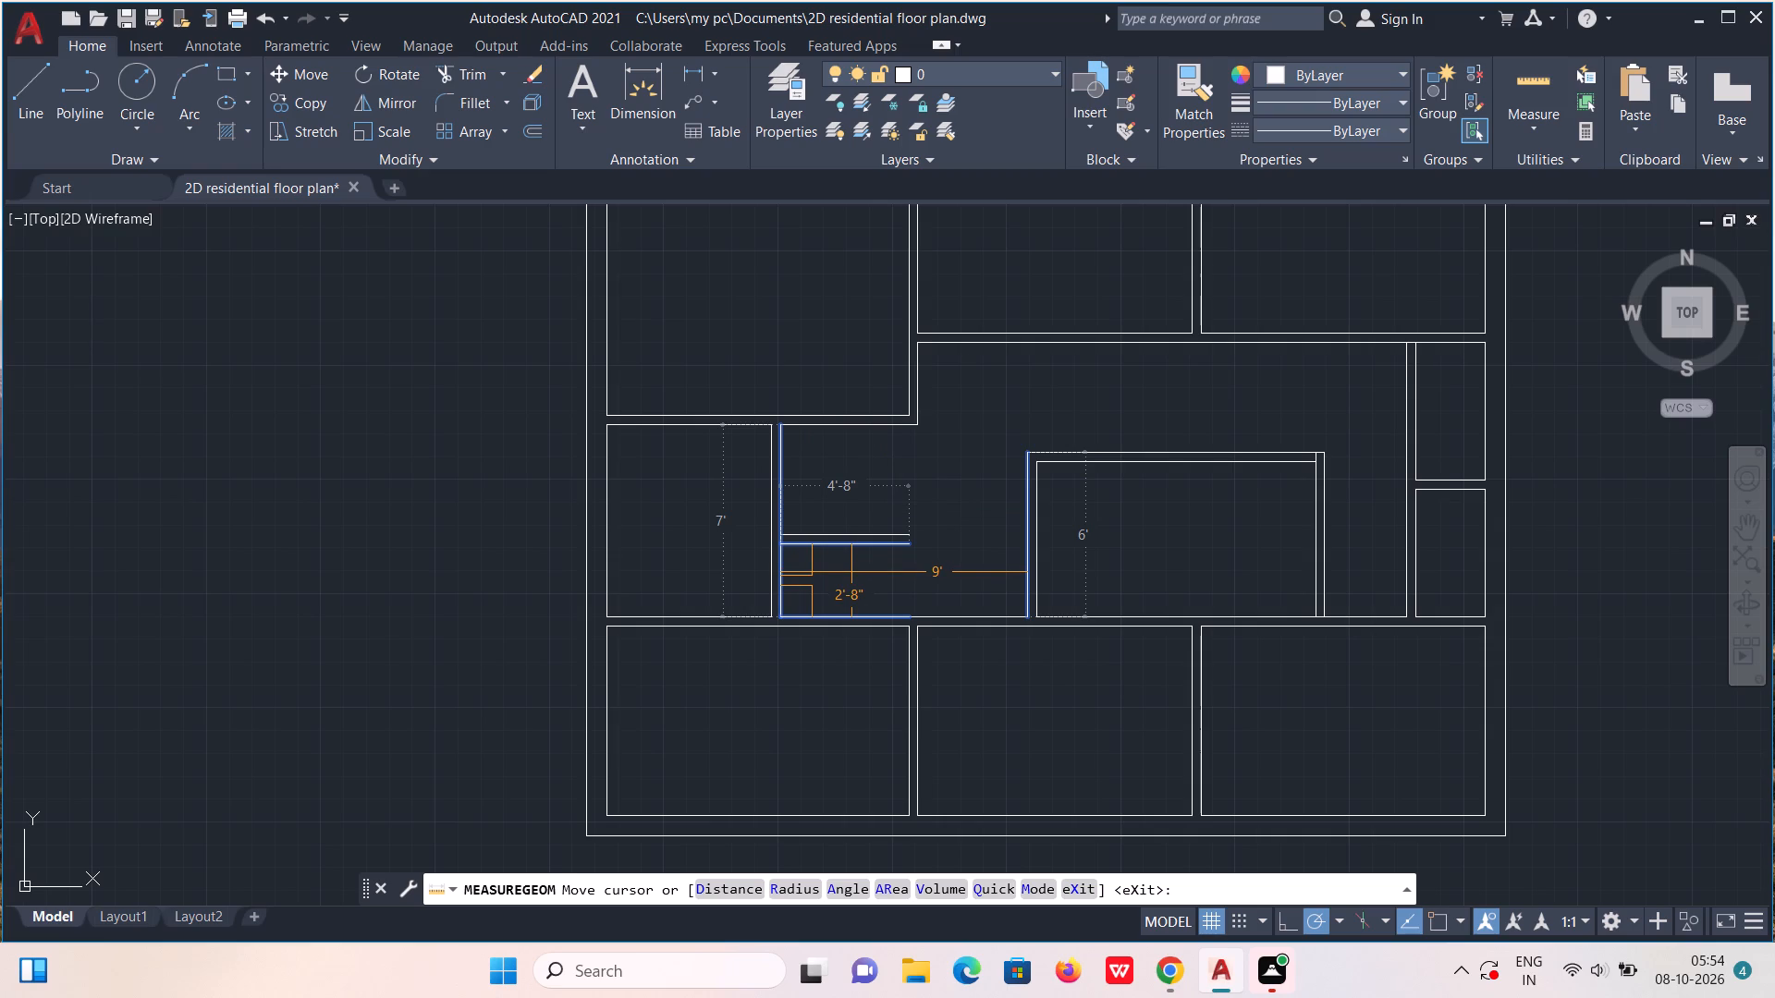
pyautogui.press('Escape')
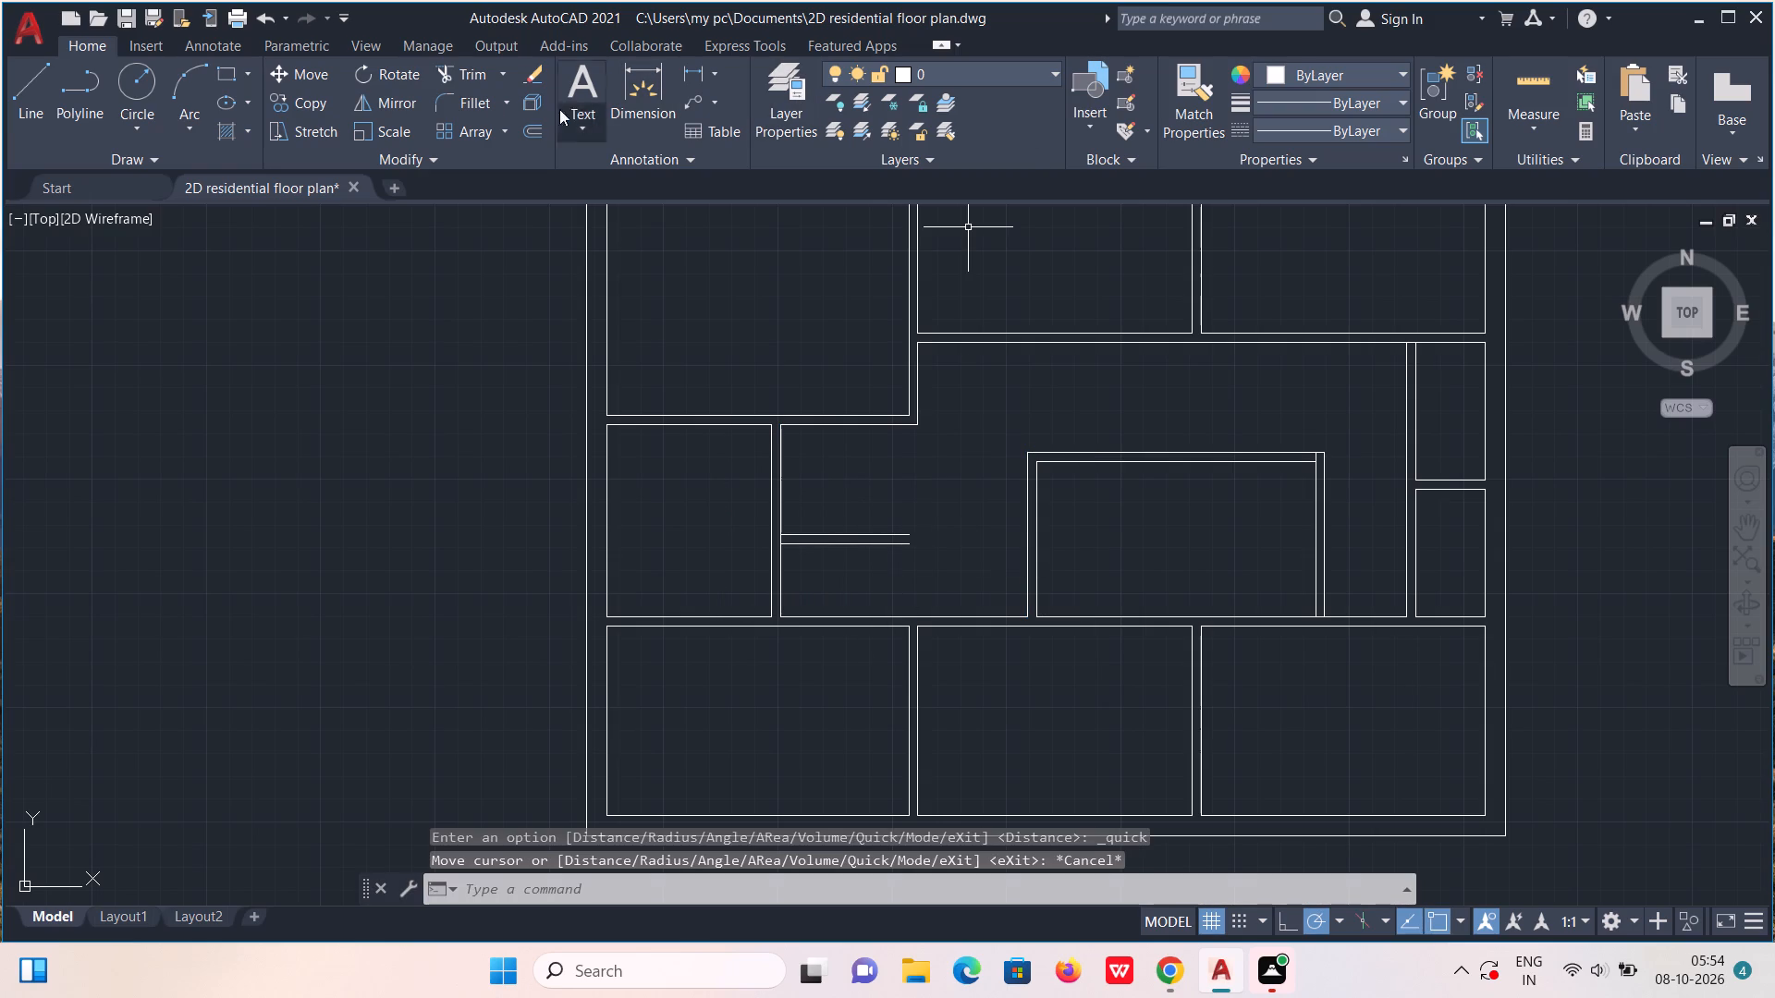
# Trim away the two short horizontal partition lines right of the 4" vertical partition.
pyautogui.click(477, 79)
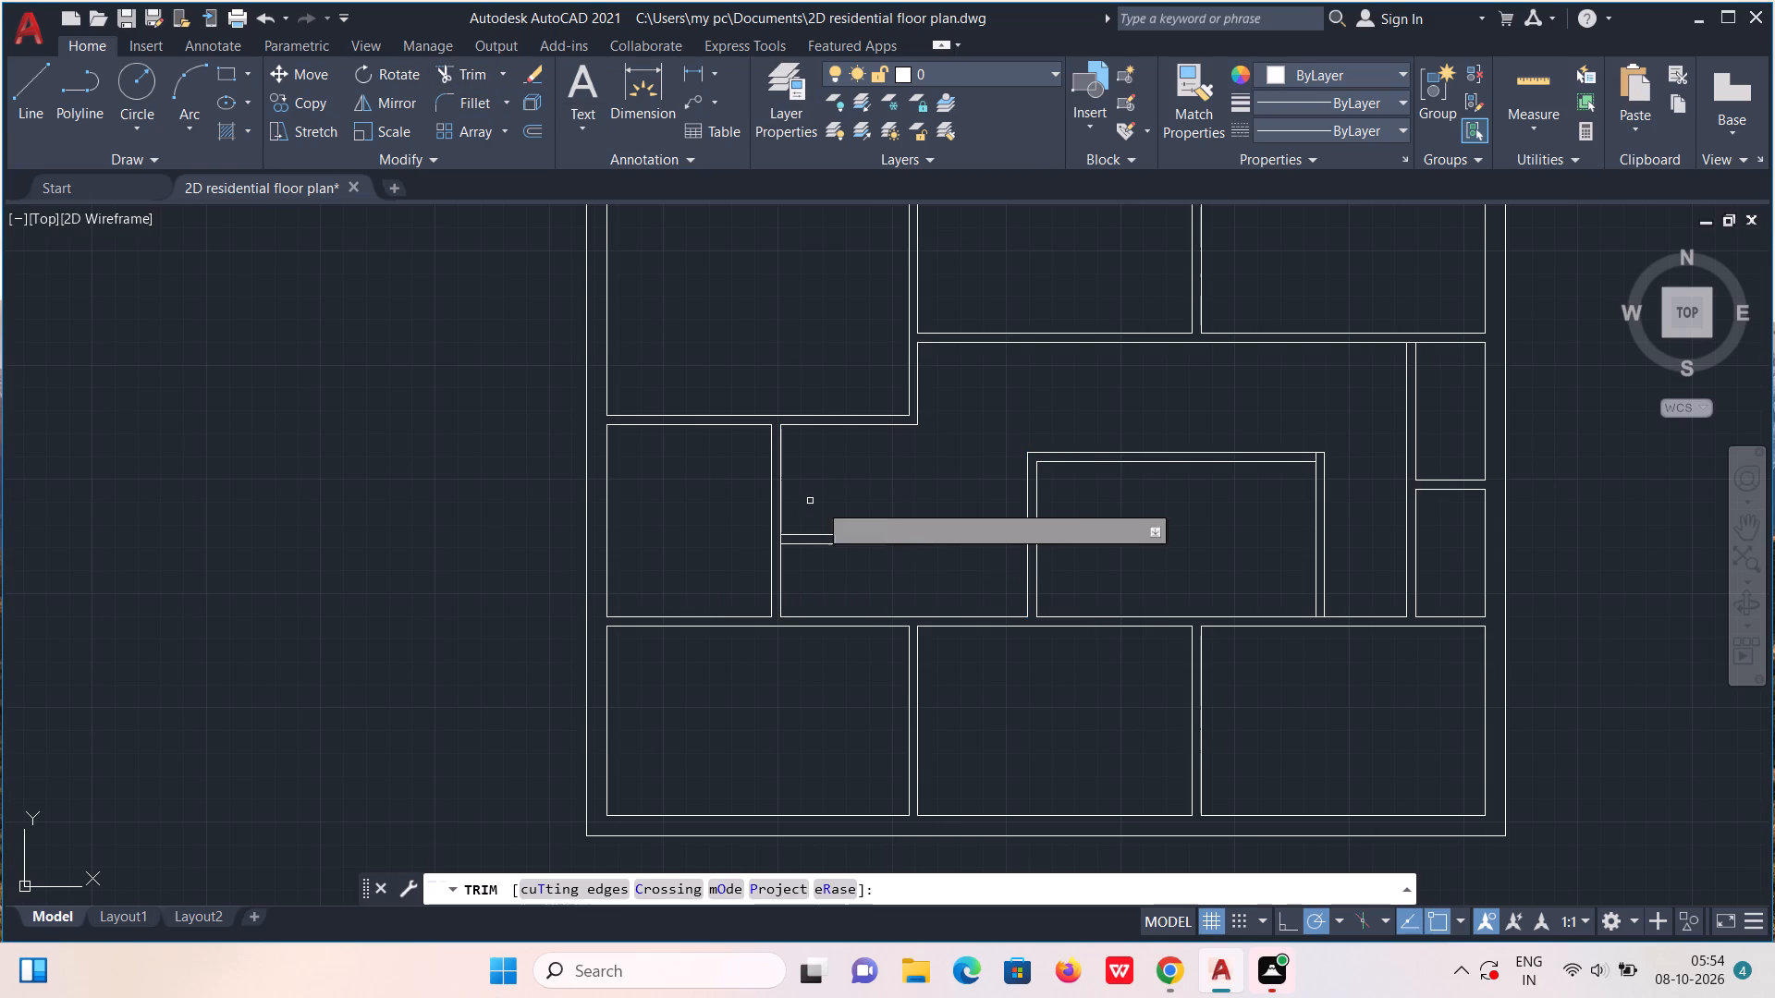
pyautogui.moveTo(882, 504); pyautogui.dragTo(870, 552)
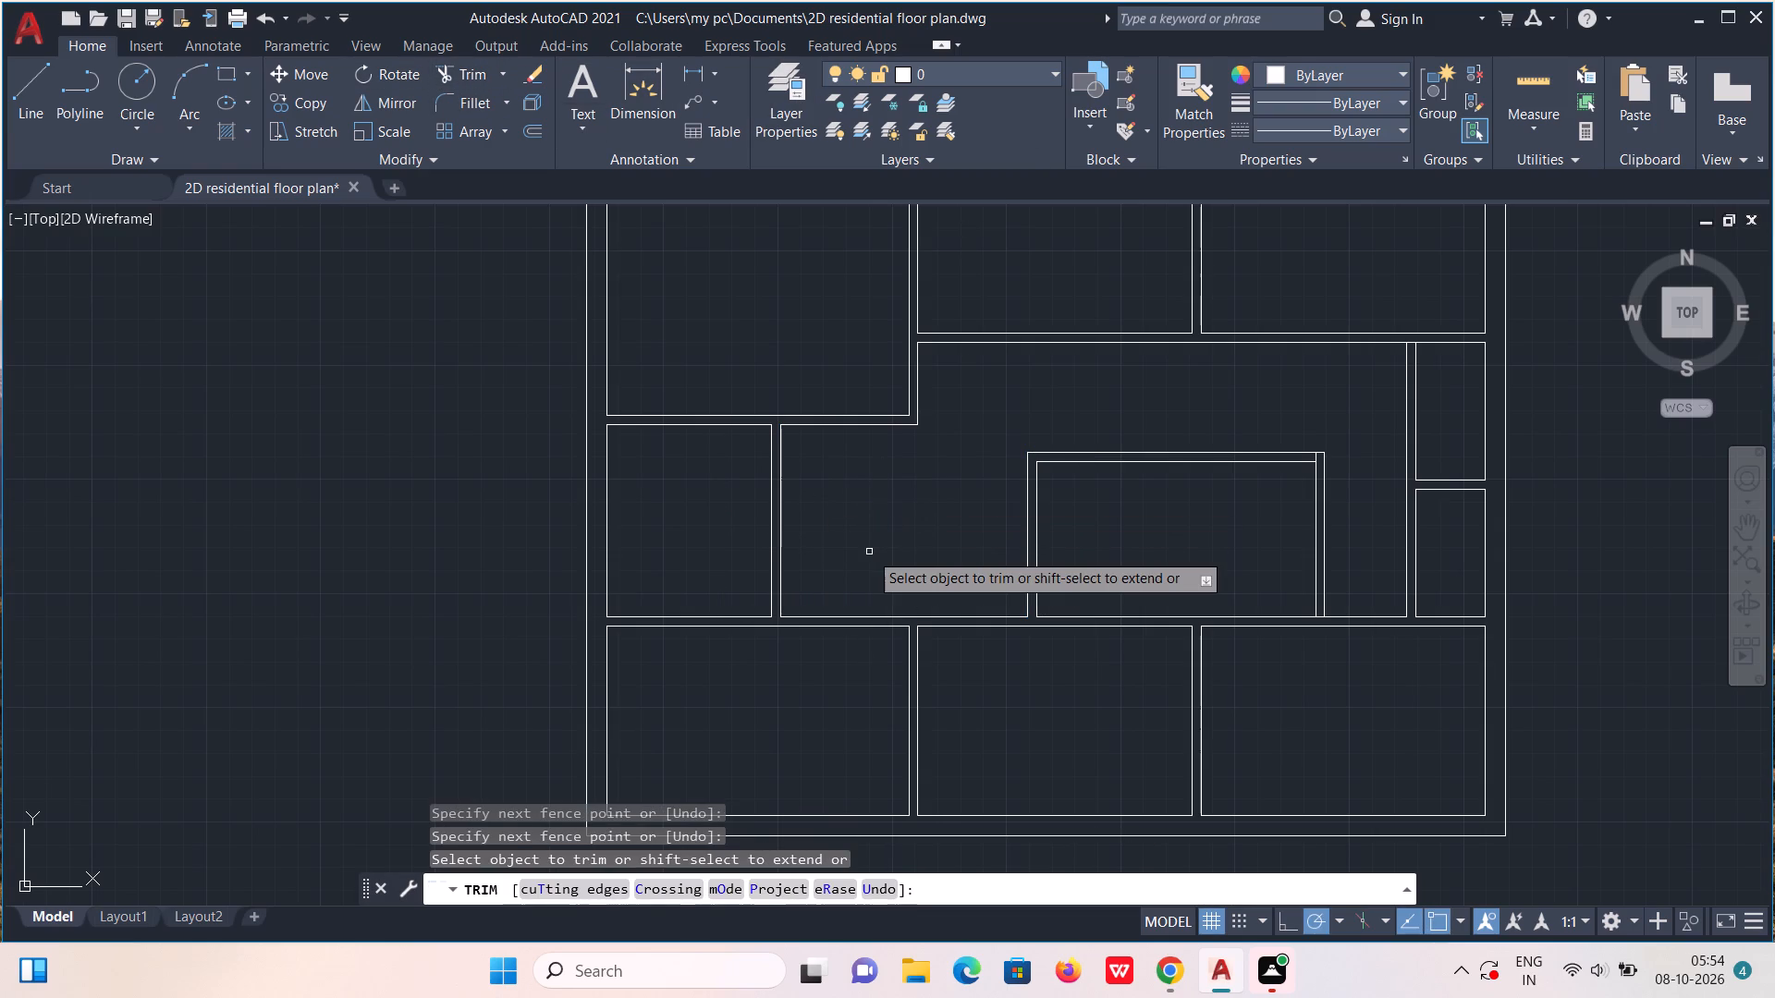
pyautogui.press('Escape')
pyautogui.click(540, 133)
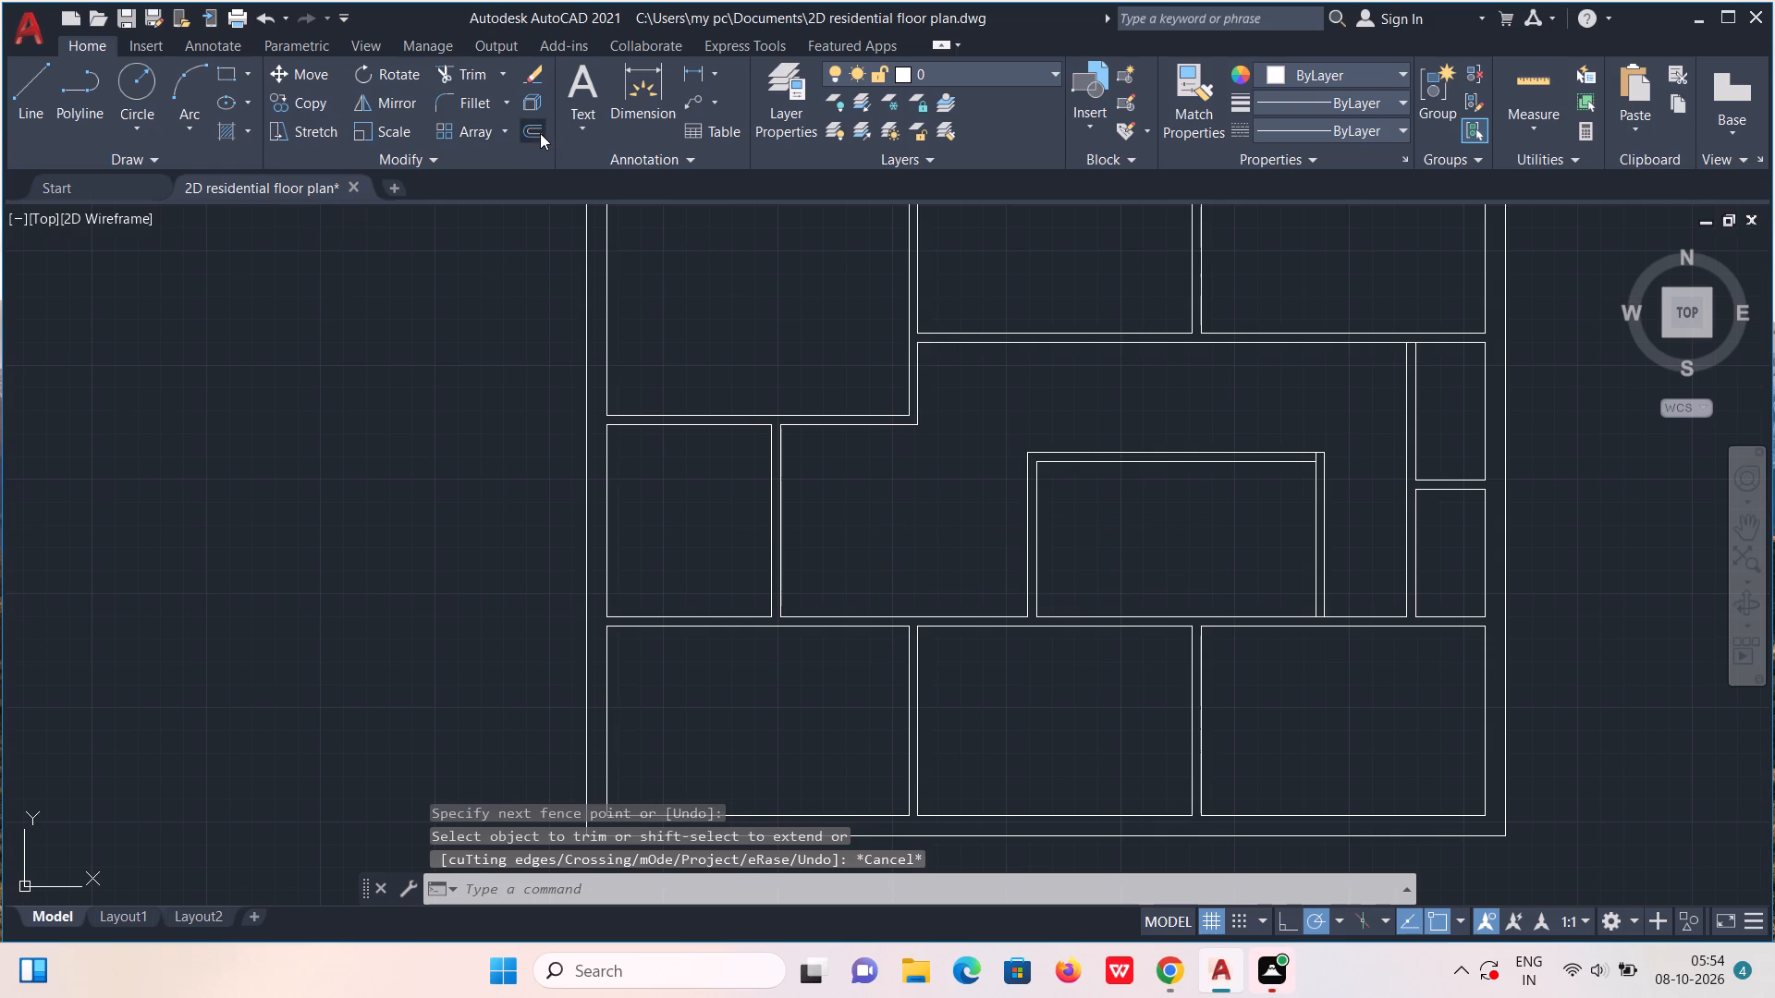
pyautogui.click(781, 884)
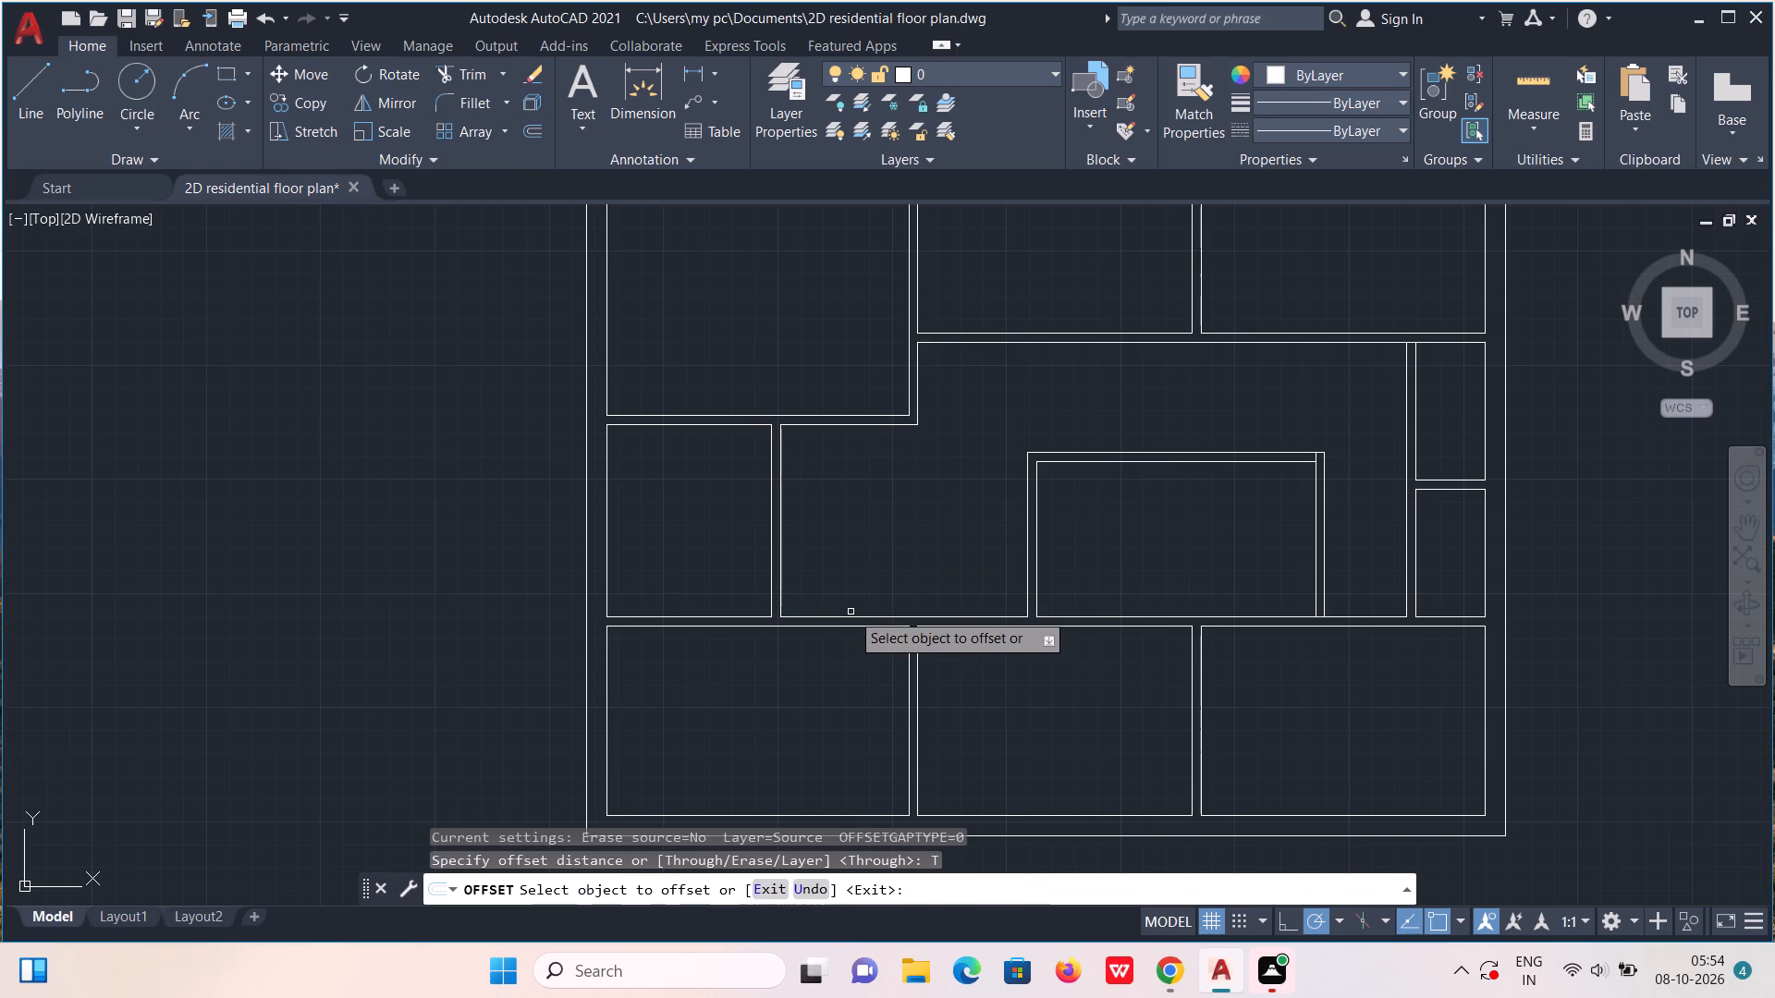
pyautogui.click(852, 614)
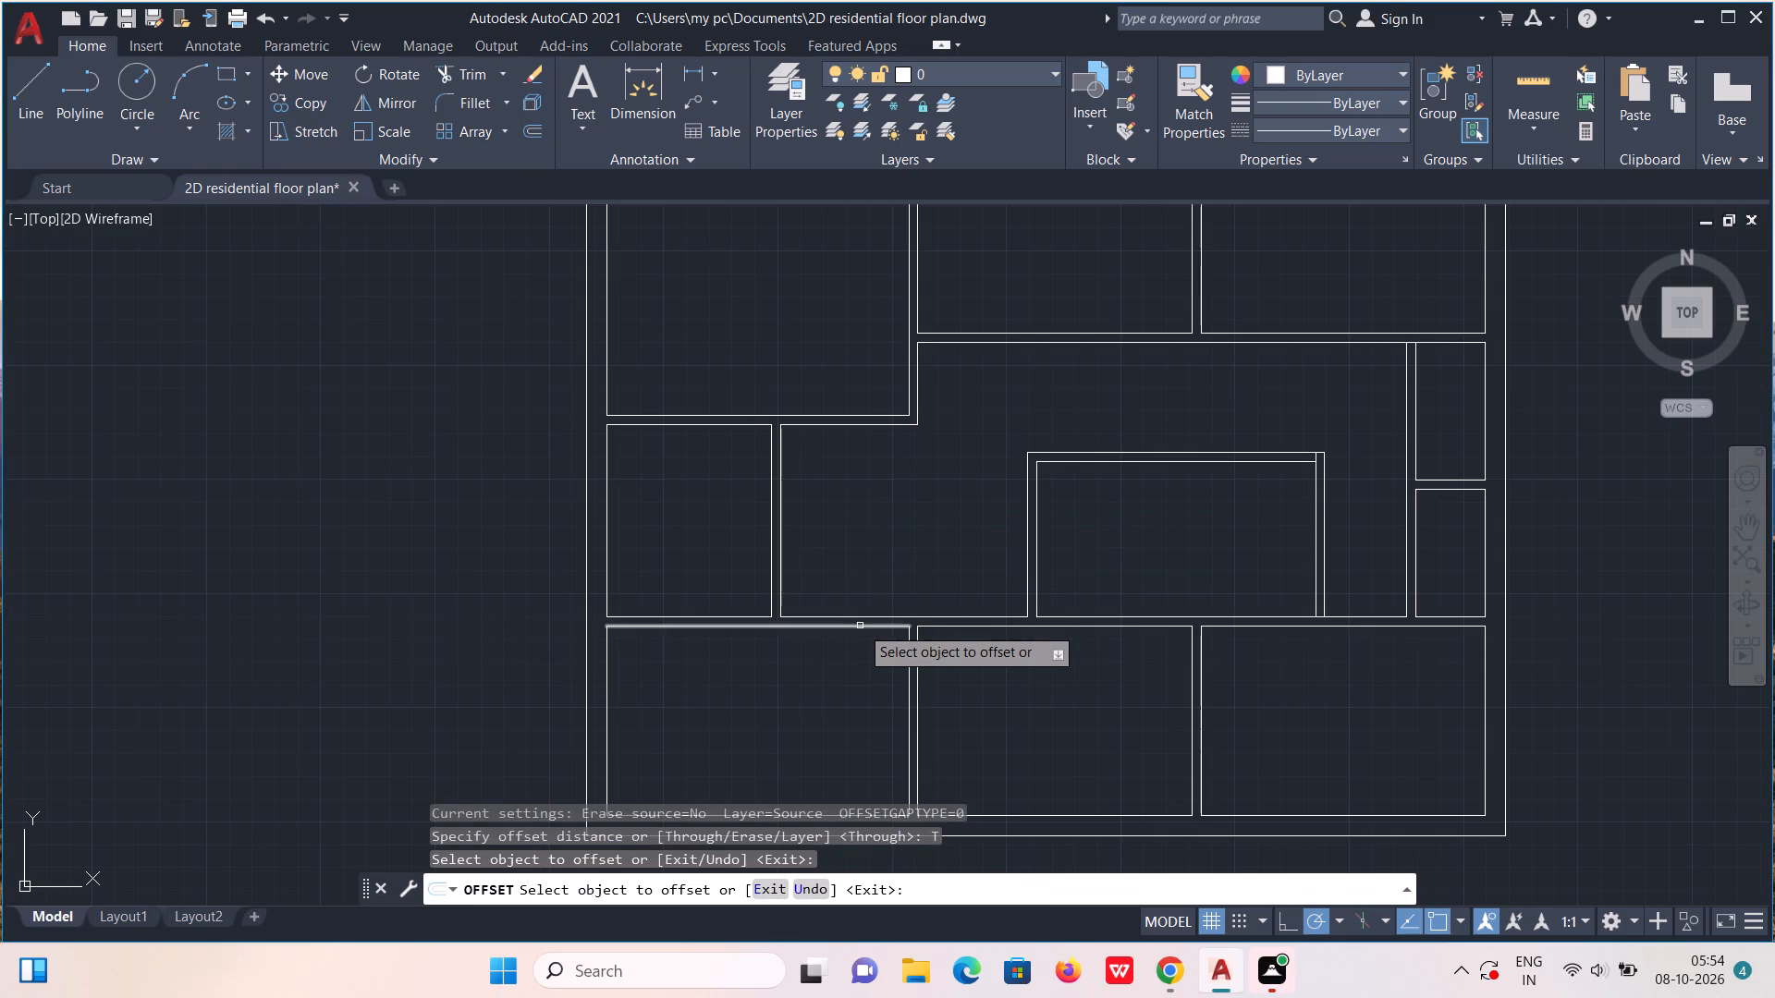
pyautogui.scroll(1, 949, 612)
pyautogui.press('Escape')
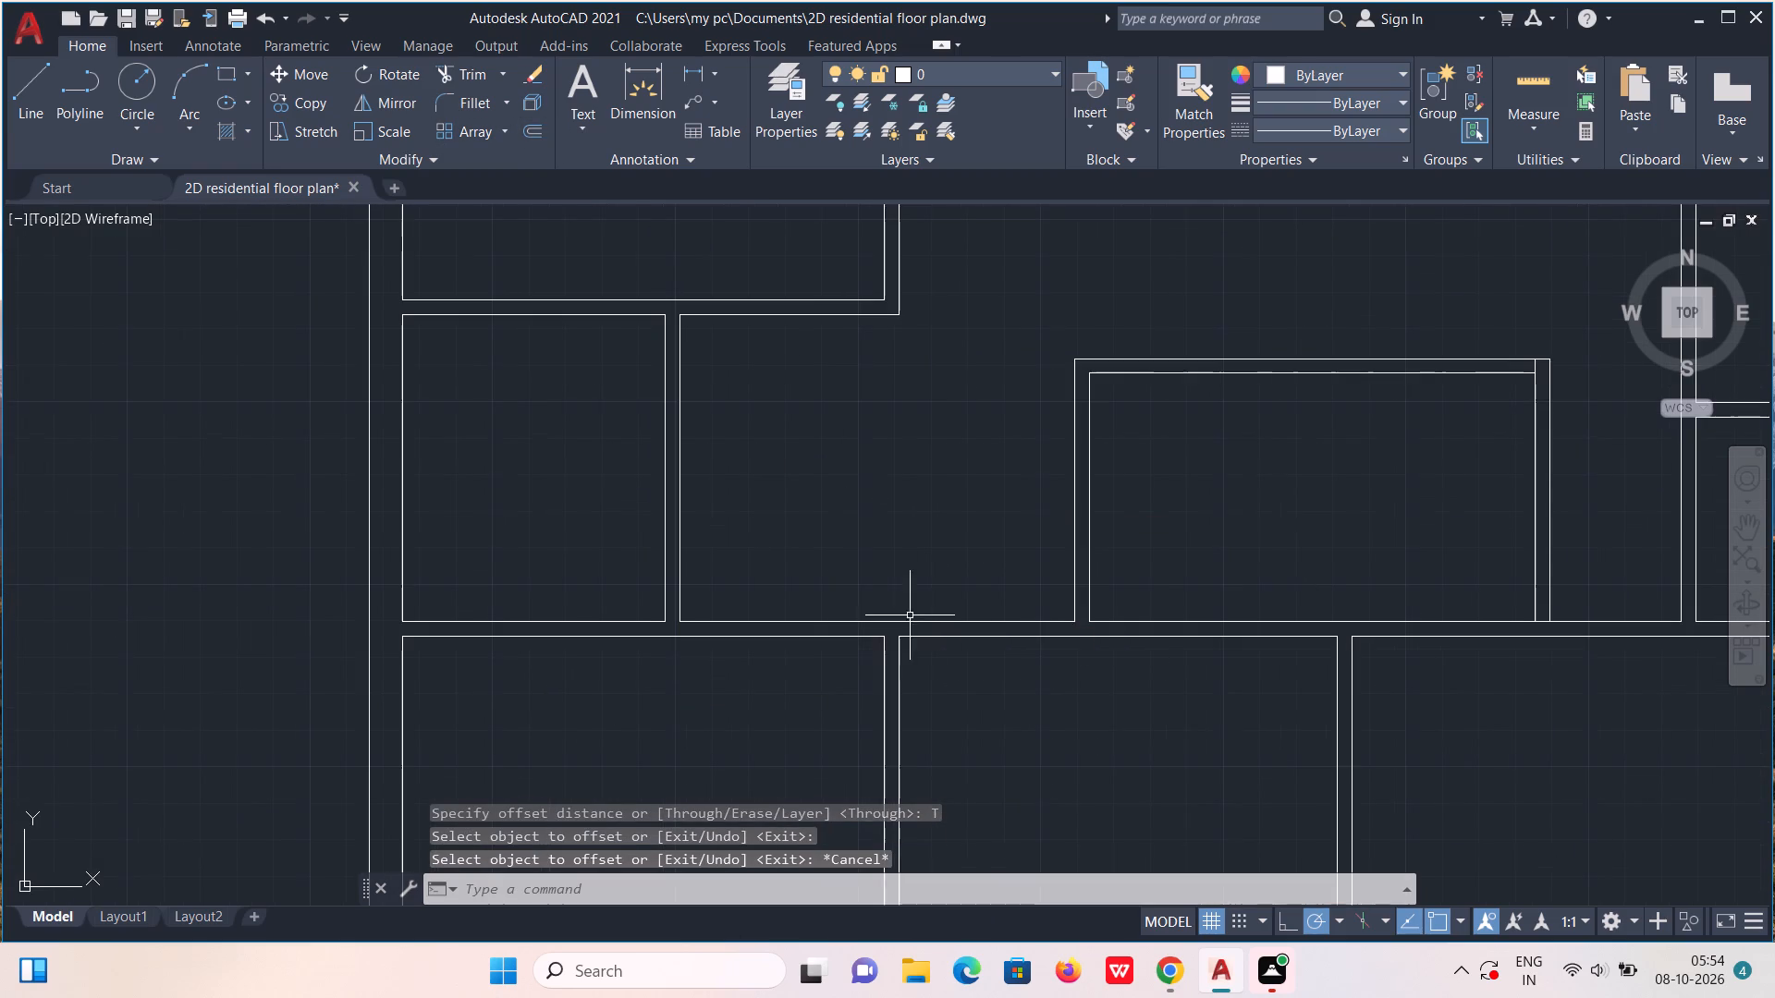
# Join the two collinear bottom wall lines between the left middle room and the central rectangular room into one line.
pyautogui.click(848, 622)
pyautogui.click(943, 620)
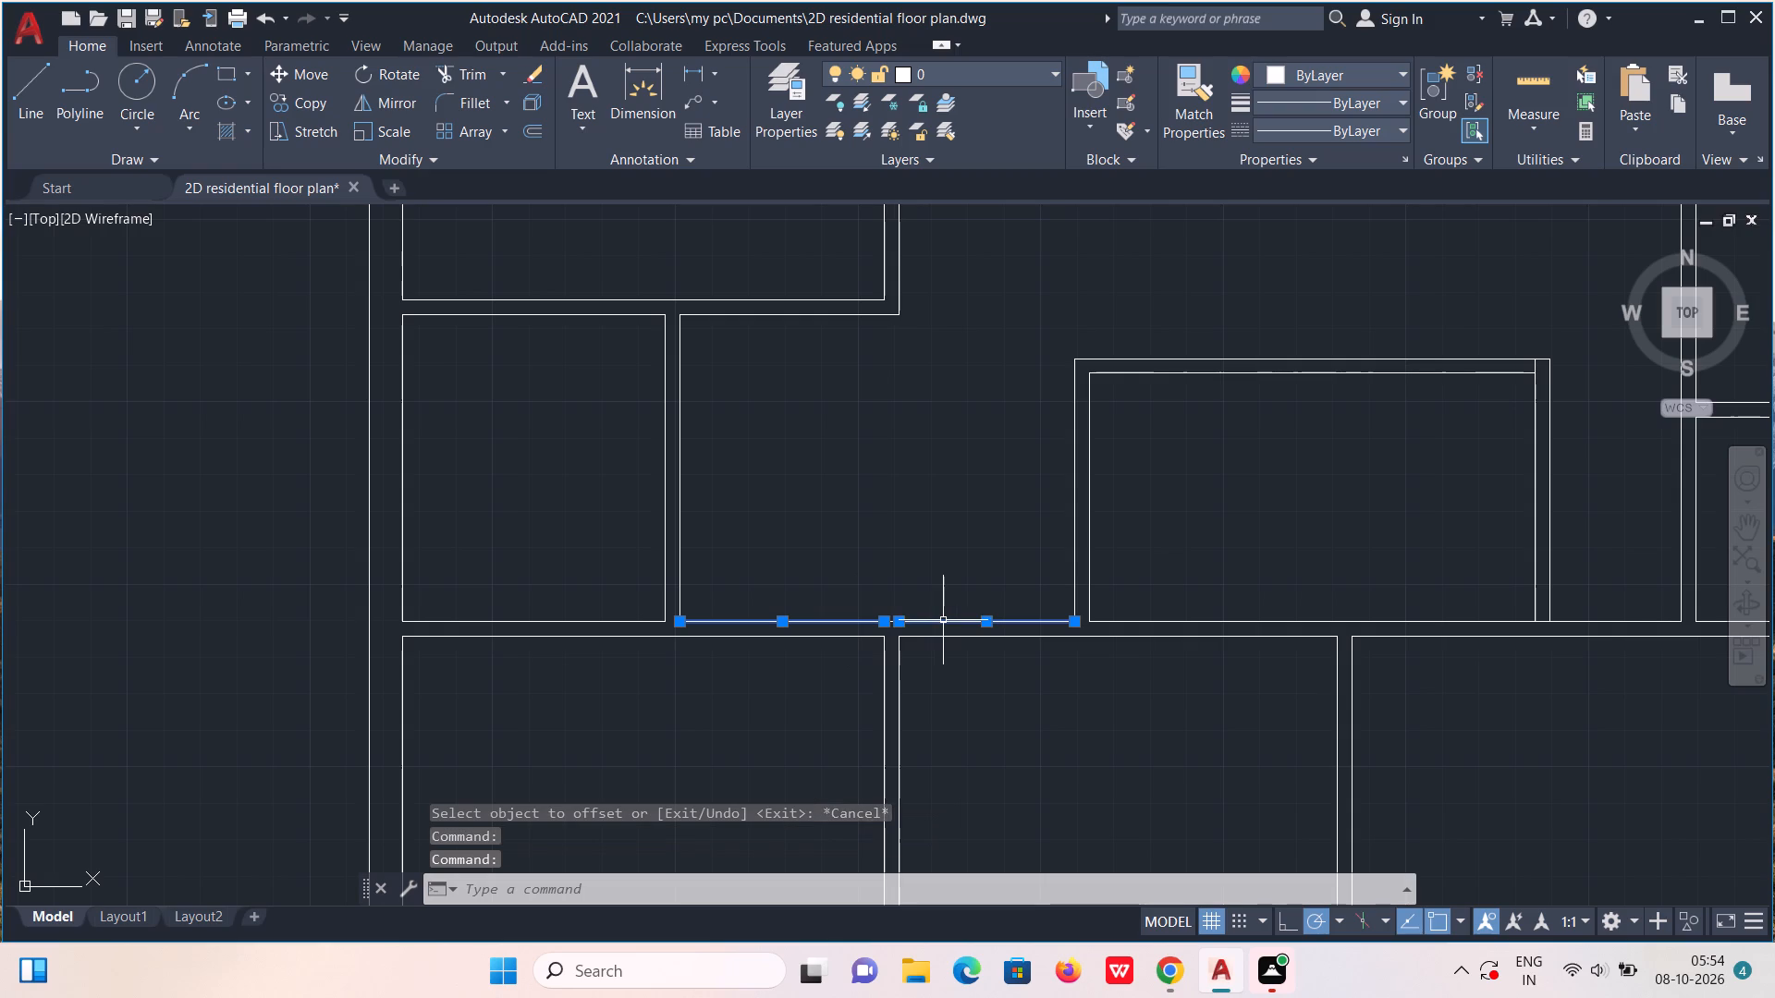
pyautogui.press('j')
pyautogui.press('Return')
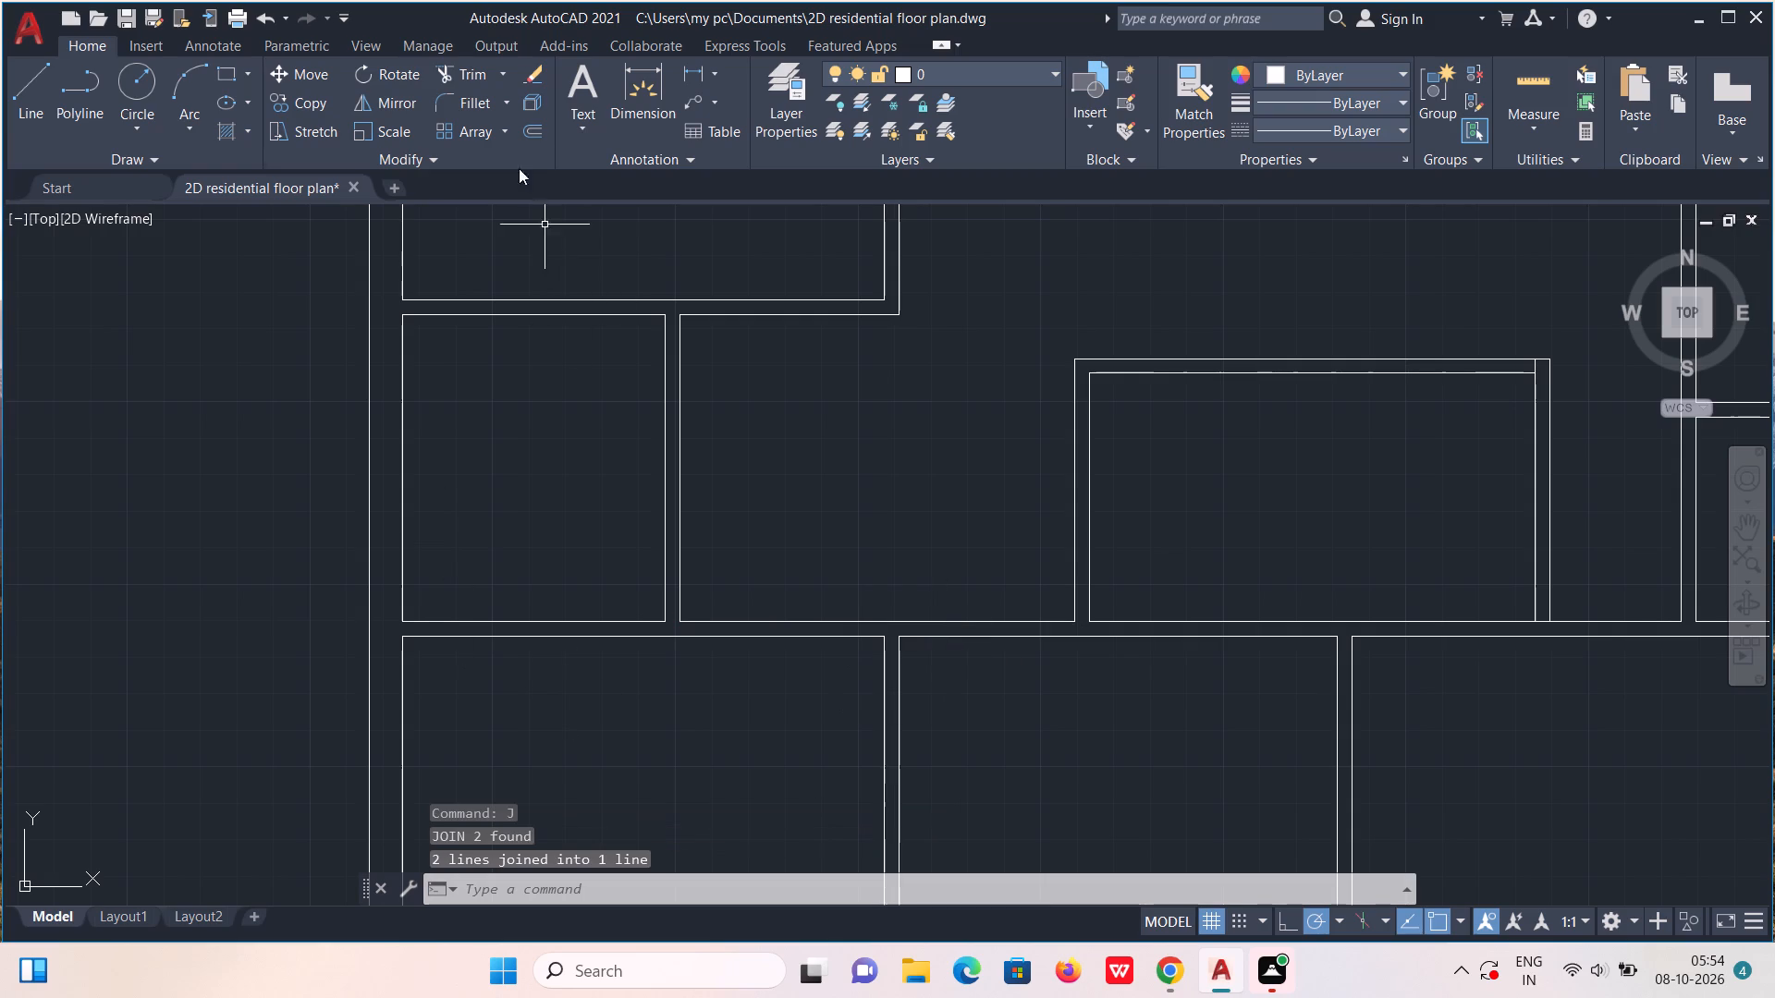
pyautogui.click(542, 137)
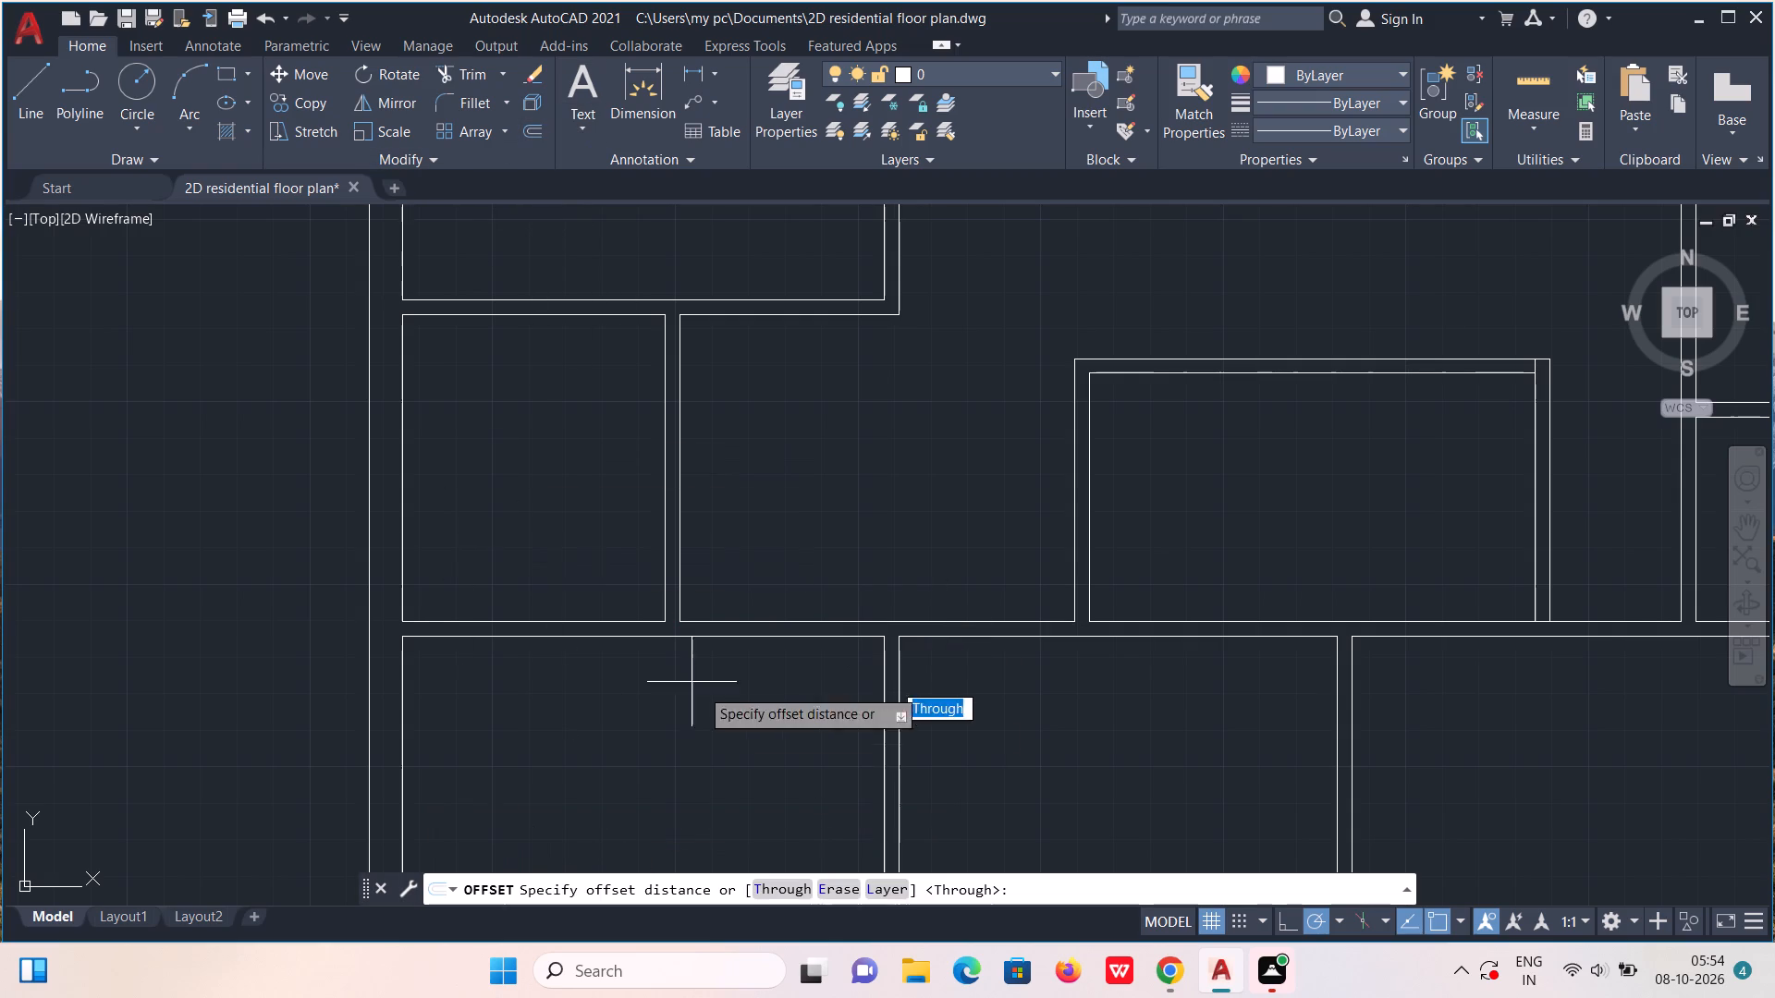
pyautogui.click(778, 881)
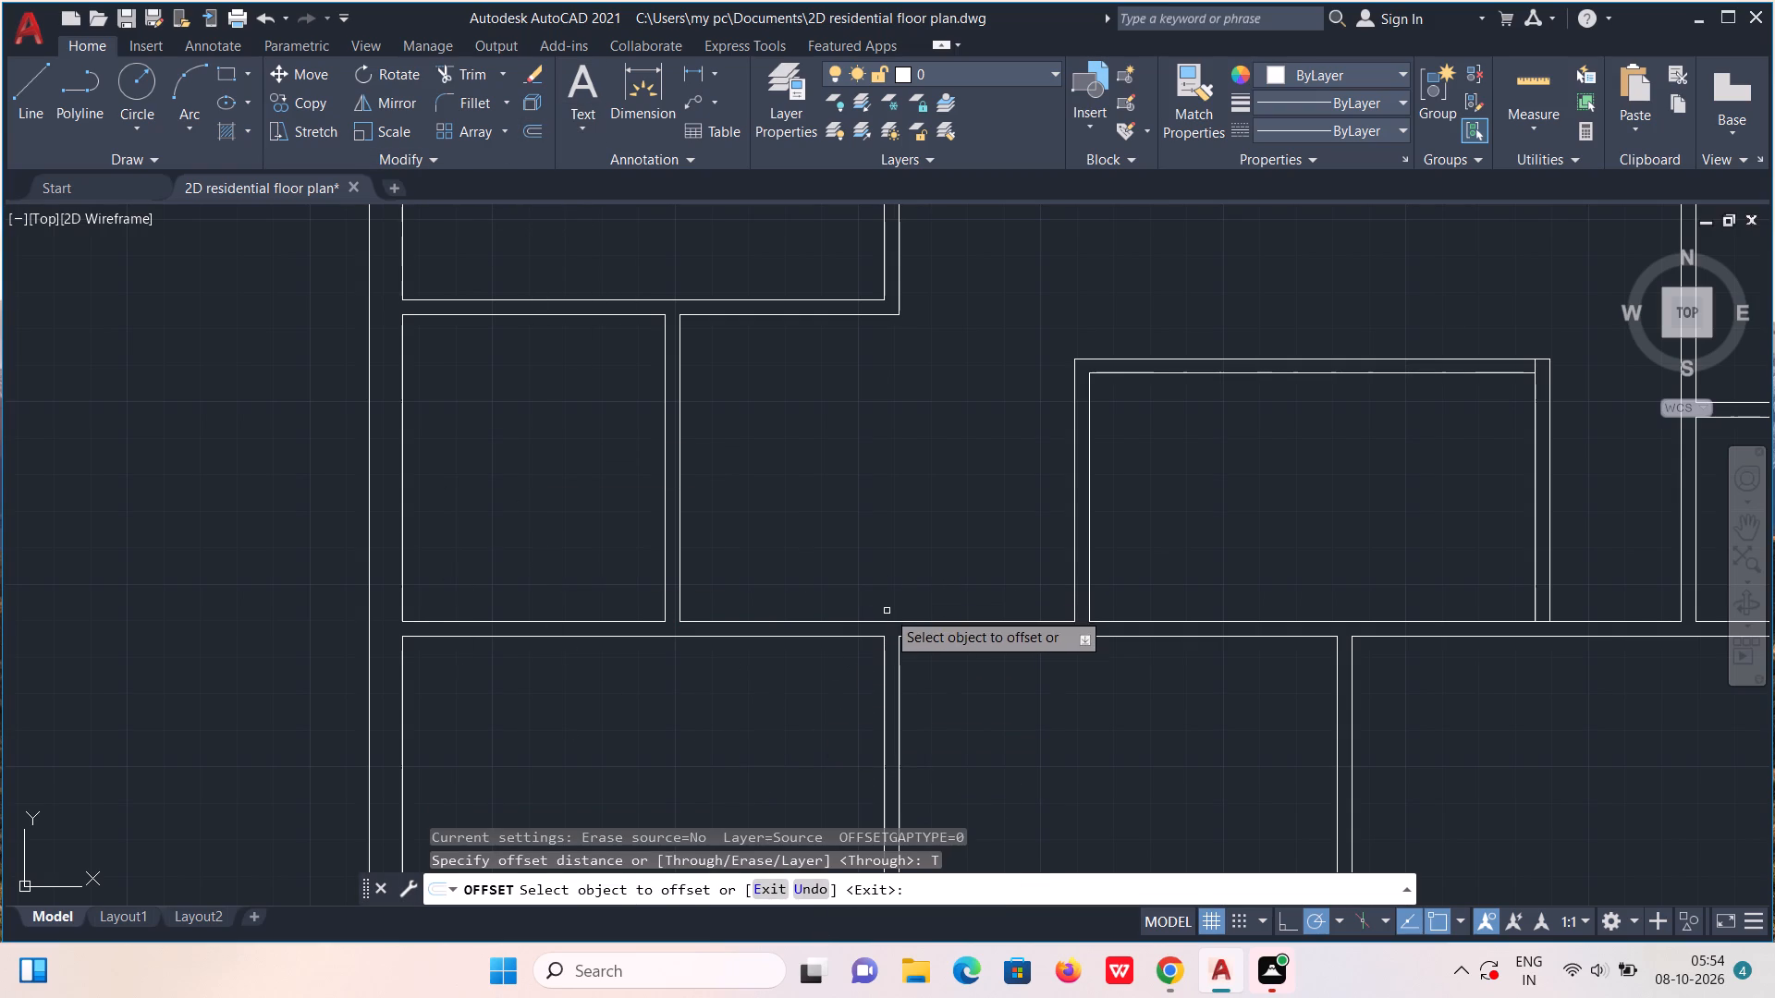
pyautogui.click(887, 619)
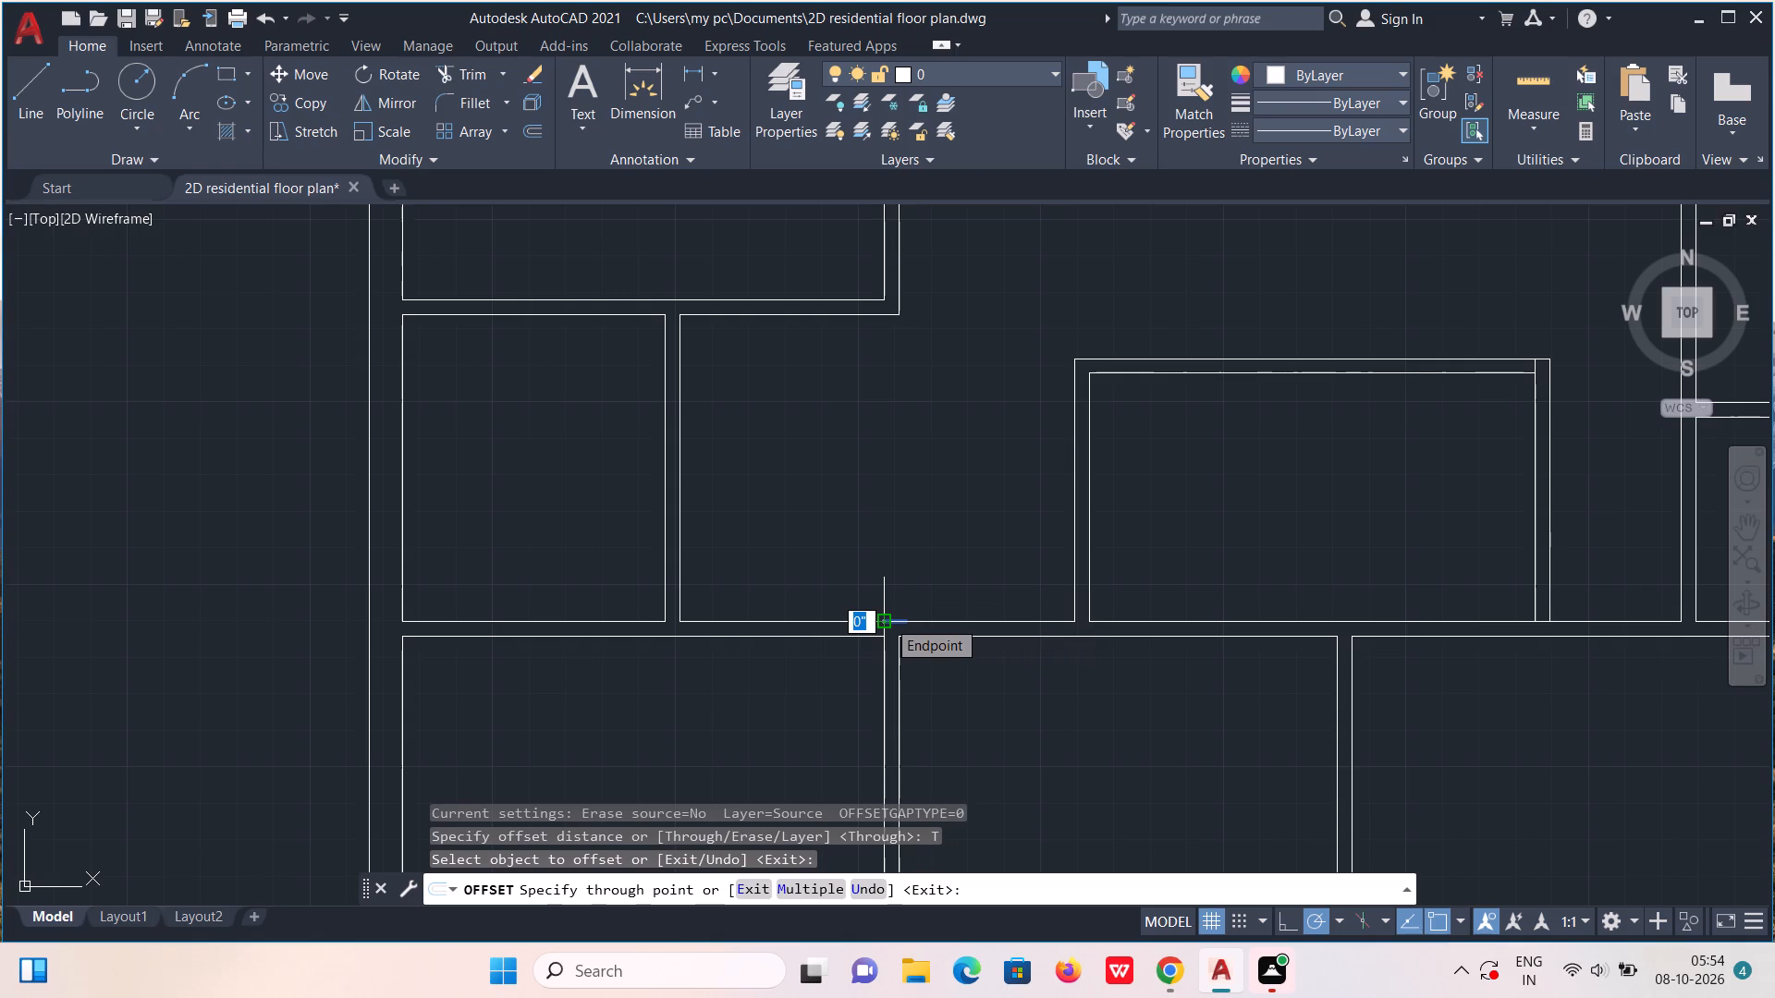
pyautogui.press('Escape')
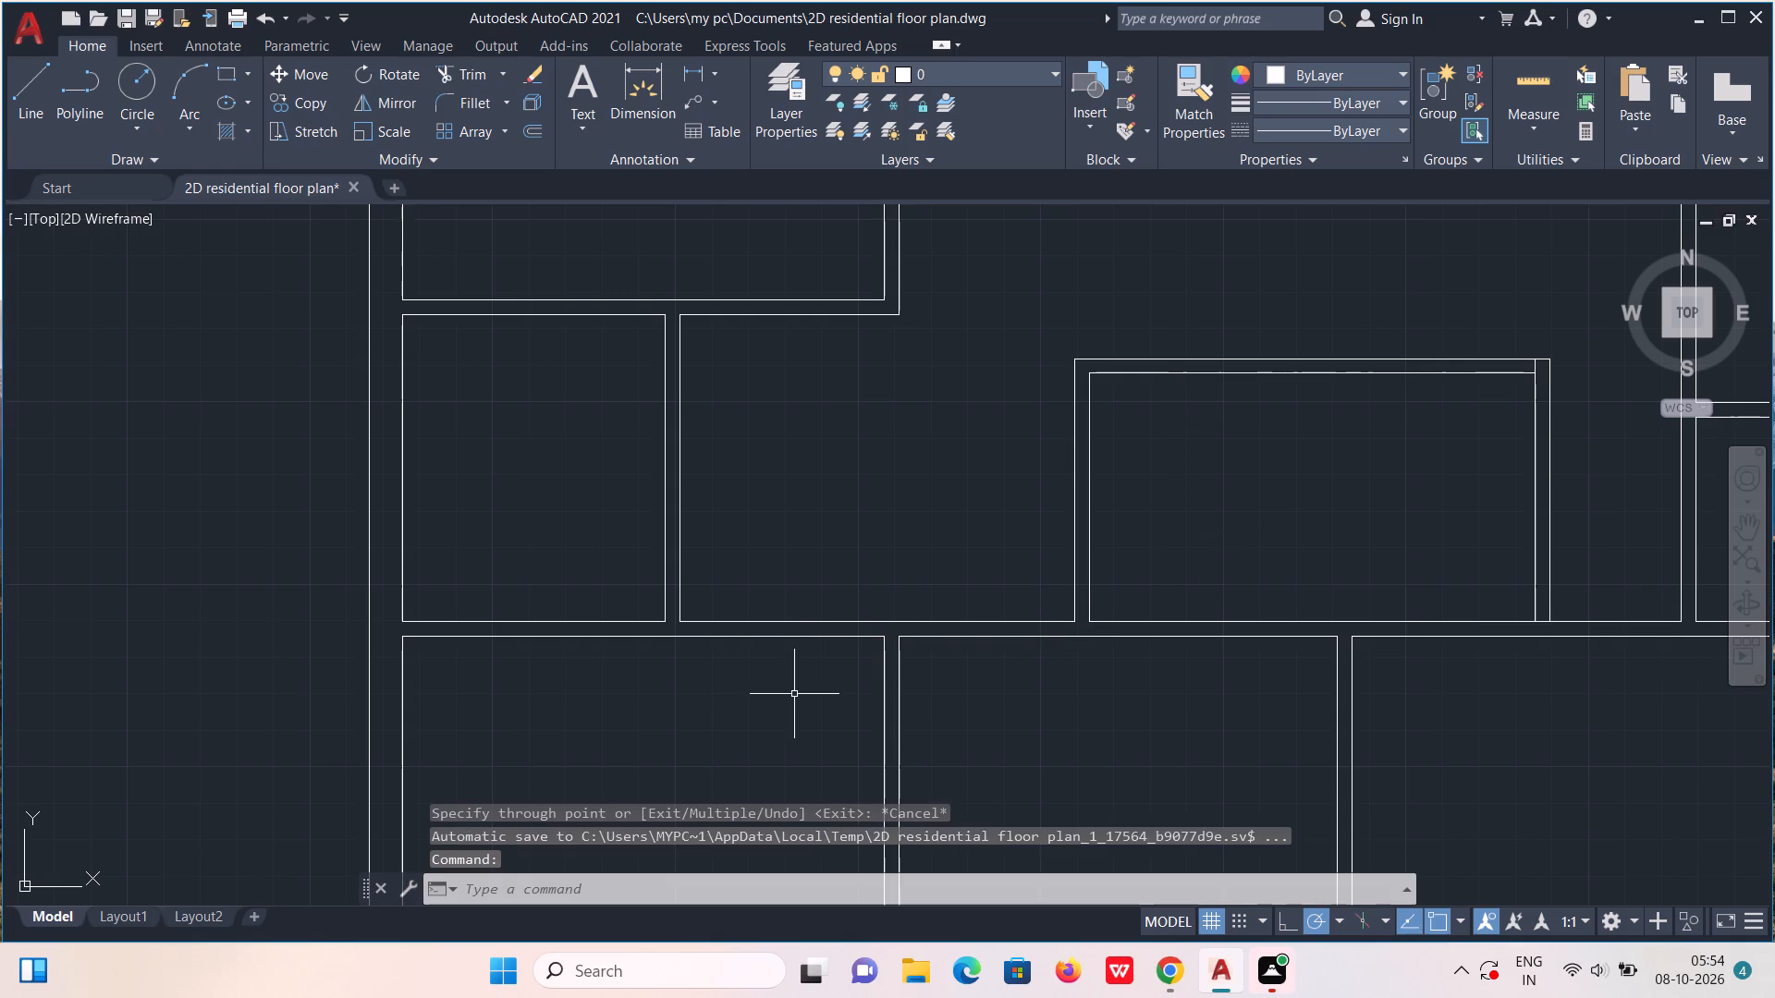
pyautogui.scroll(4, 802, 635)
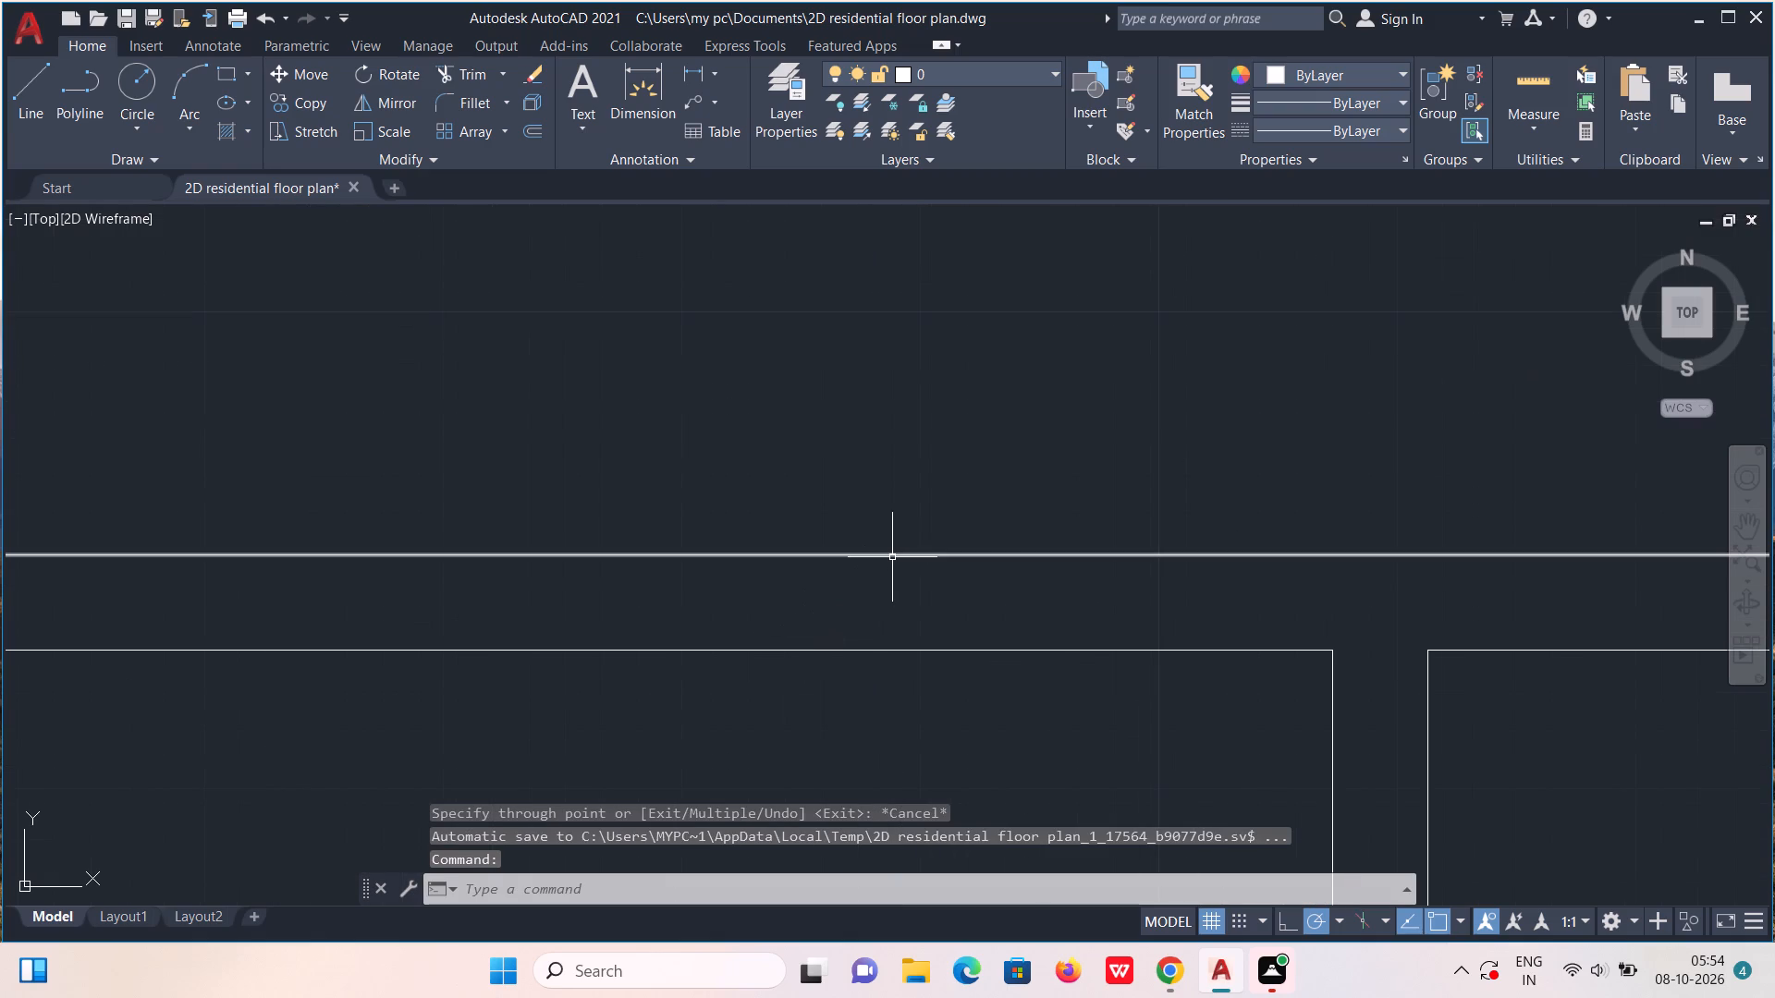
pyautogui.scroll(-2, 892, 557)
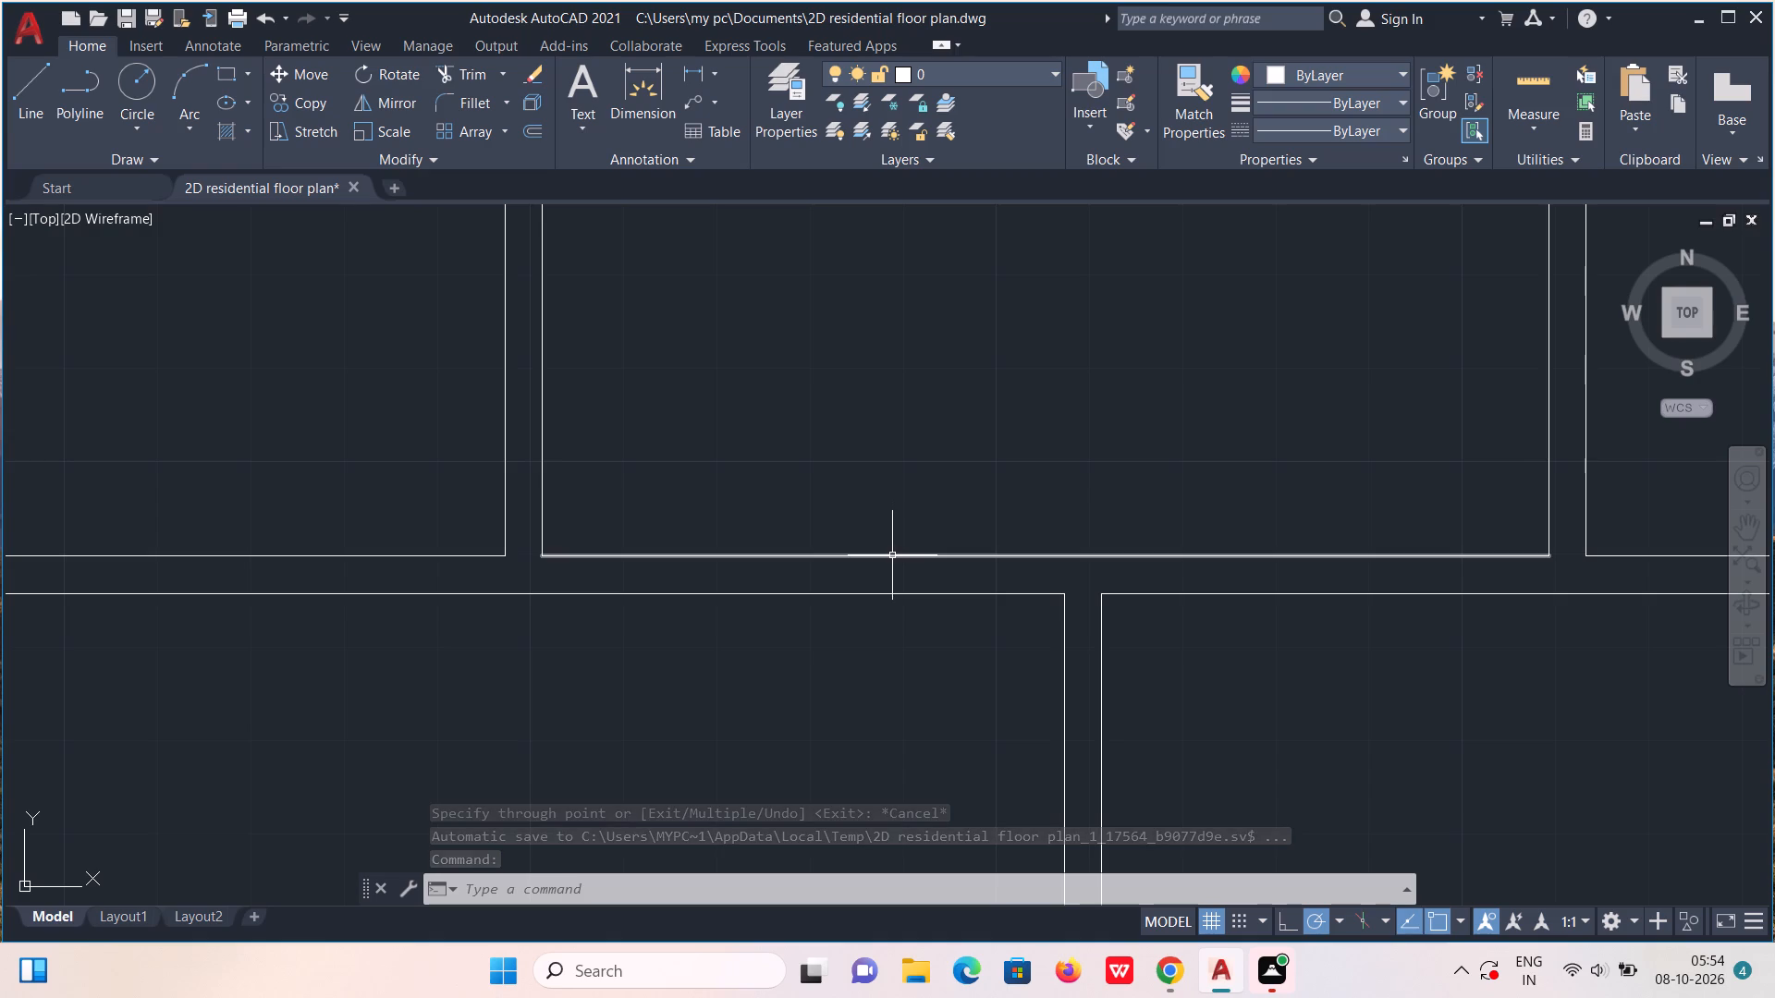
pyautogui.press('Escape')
# Offset the joined bottom wall line 3' upward, and offset that copy another 4" upward for a horizontal partition.
pyautogui.click(528, 132)
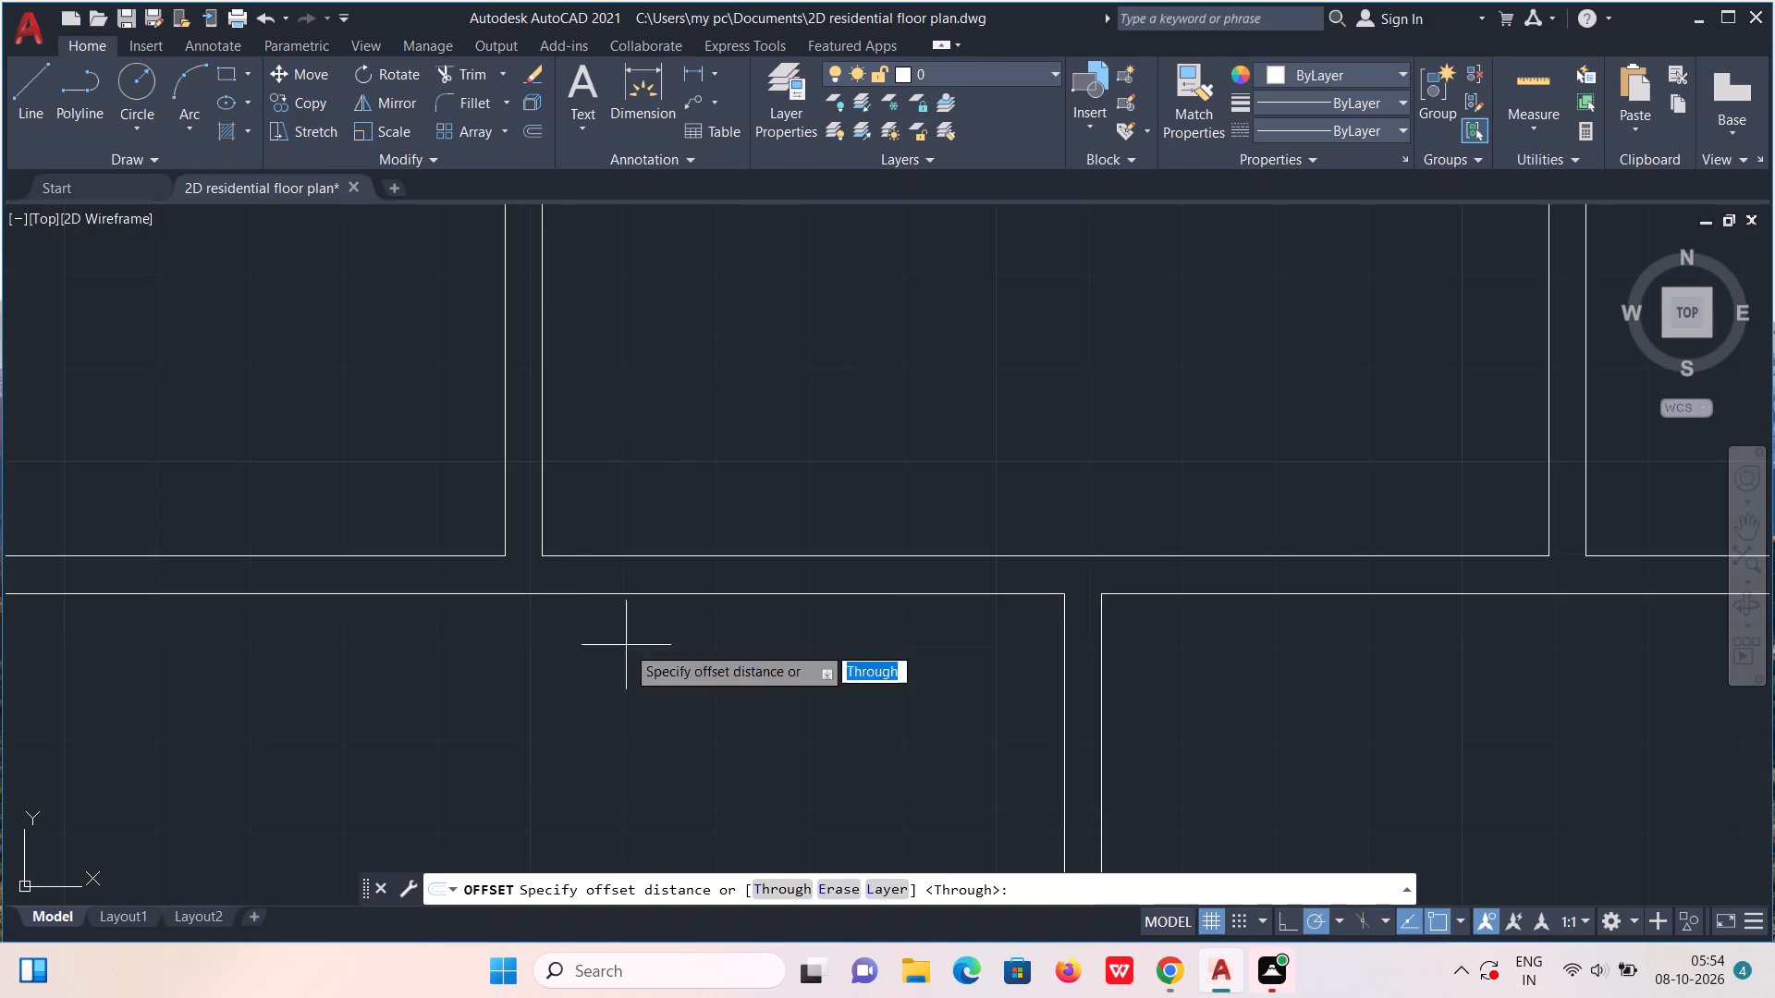
pyautogui.click(779, 885)
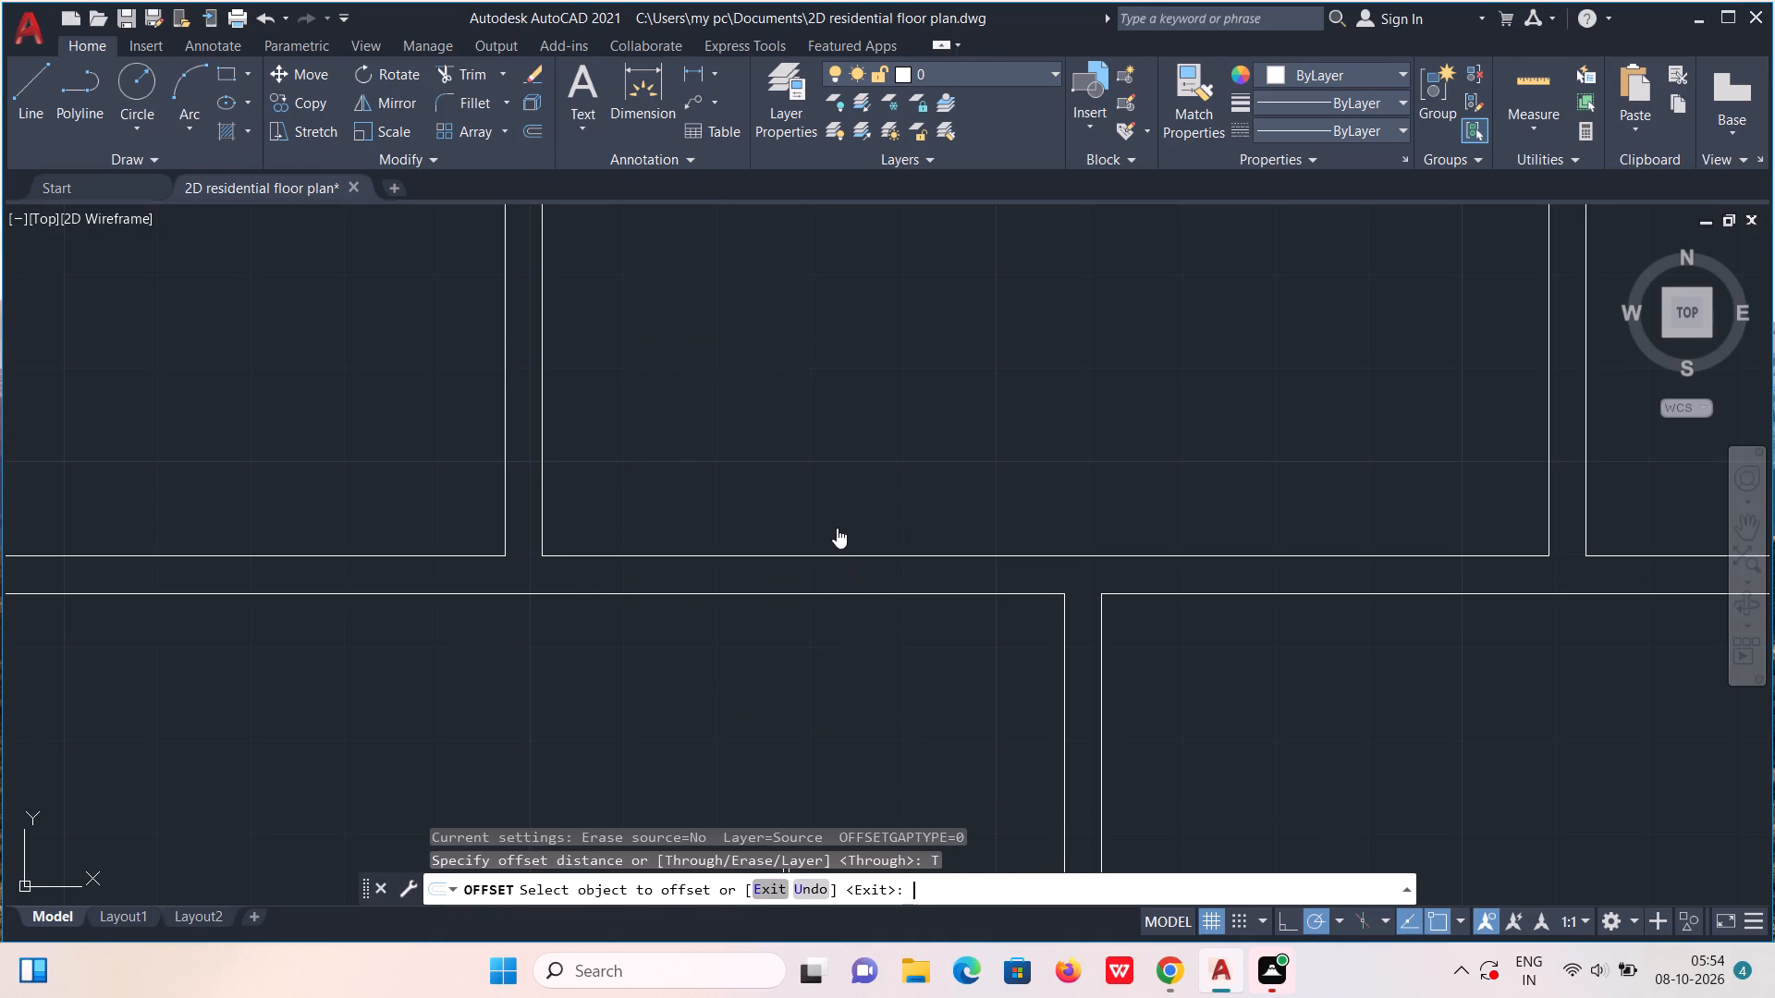
pyautogui.click(789, 557)
pyautogui.press('3')
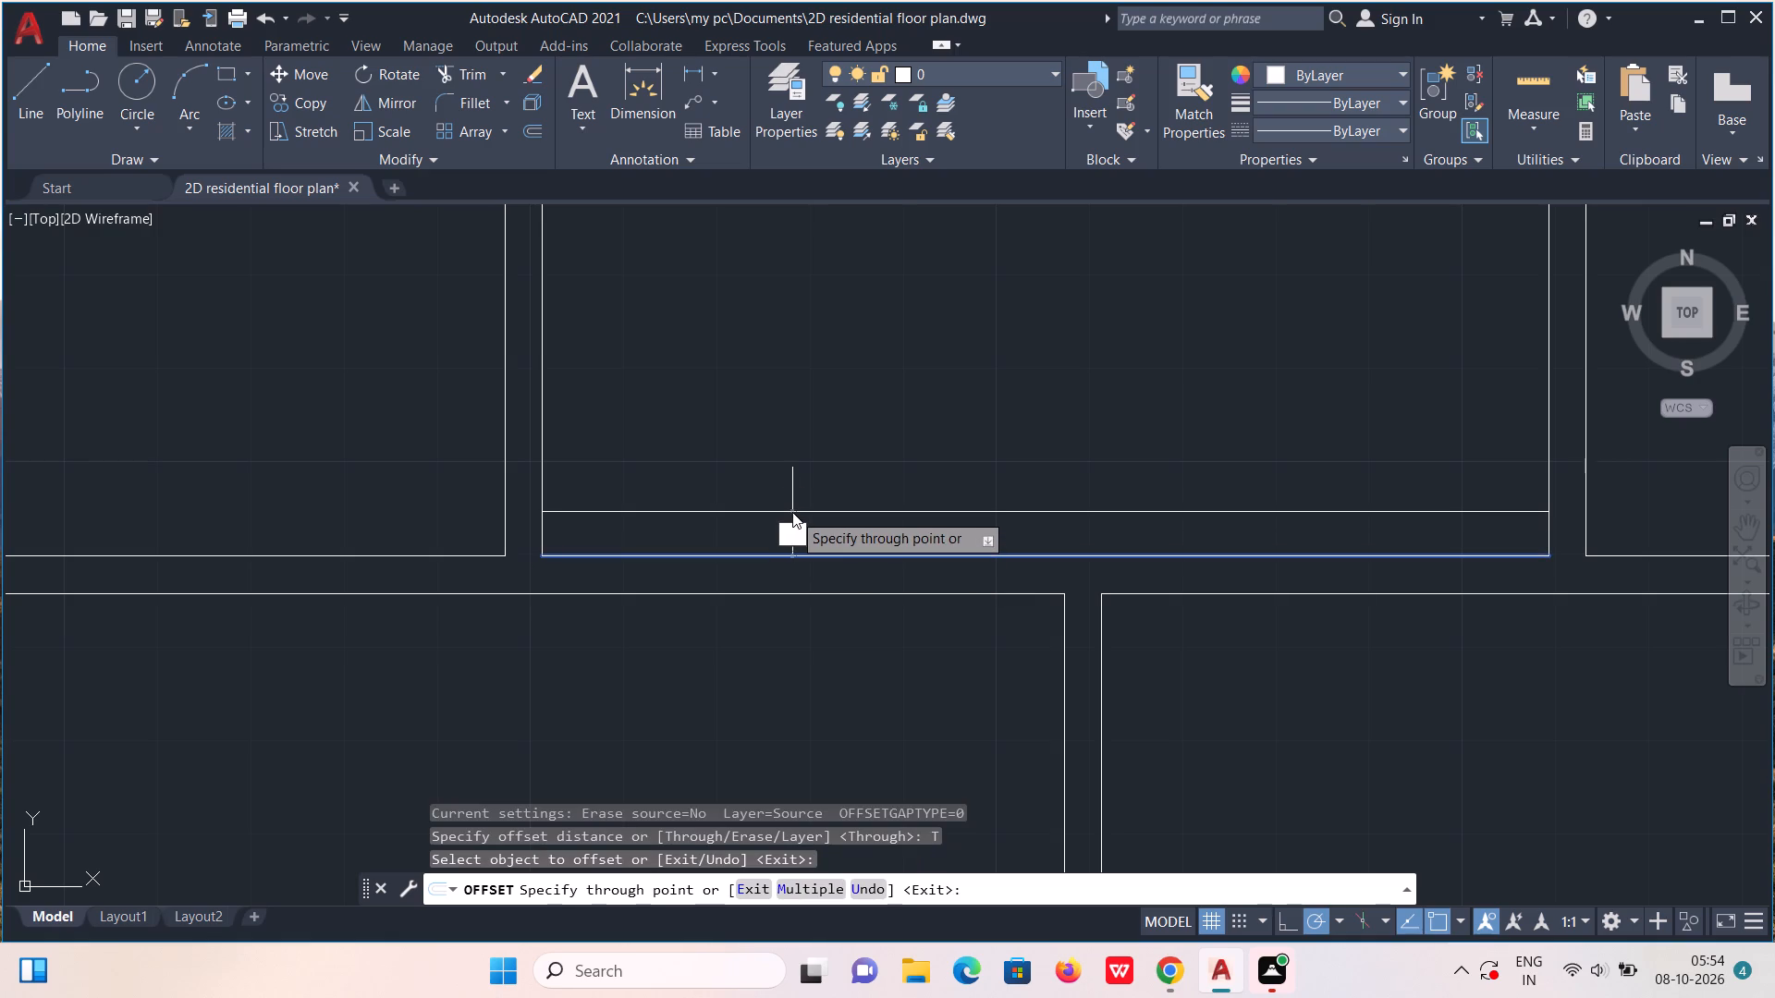
pyautogui.press("'")
pyautogui.press('Return')
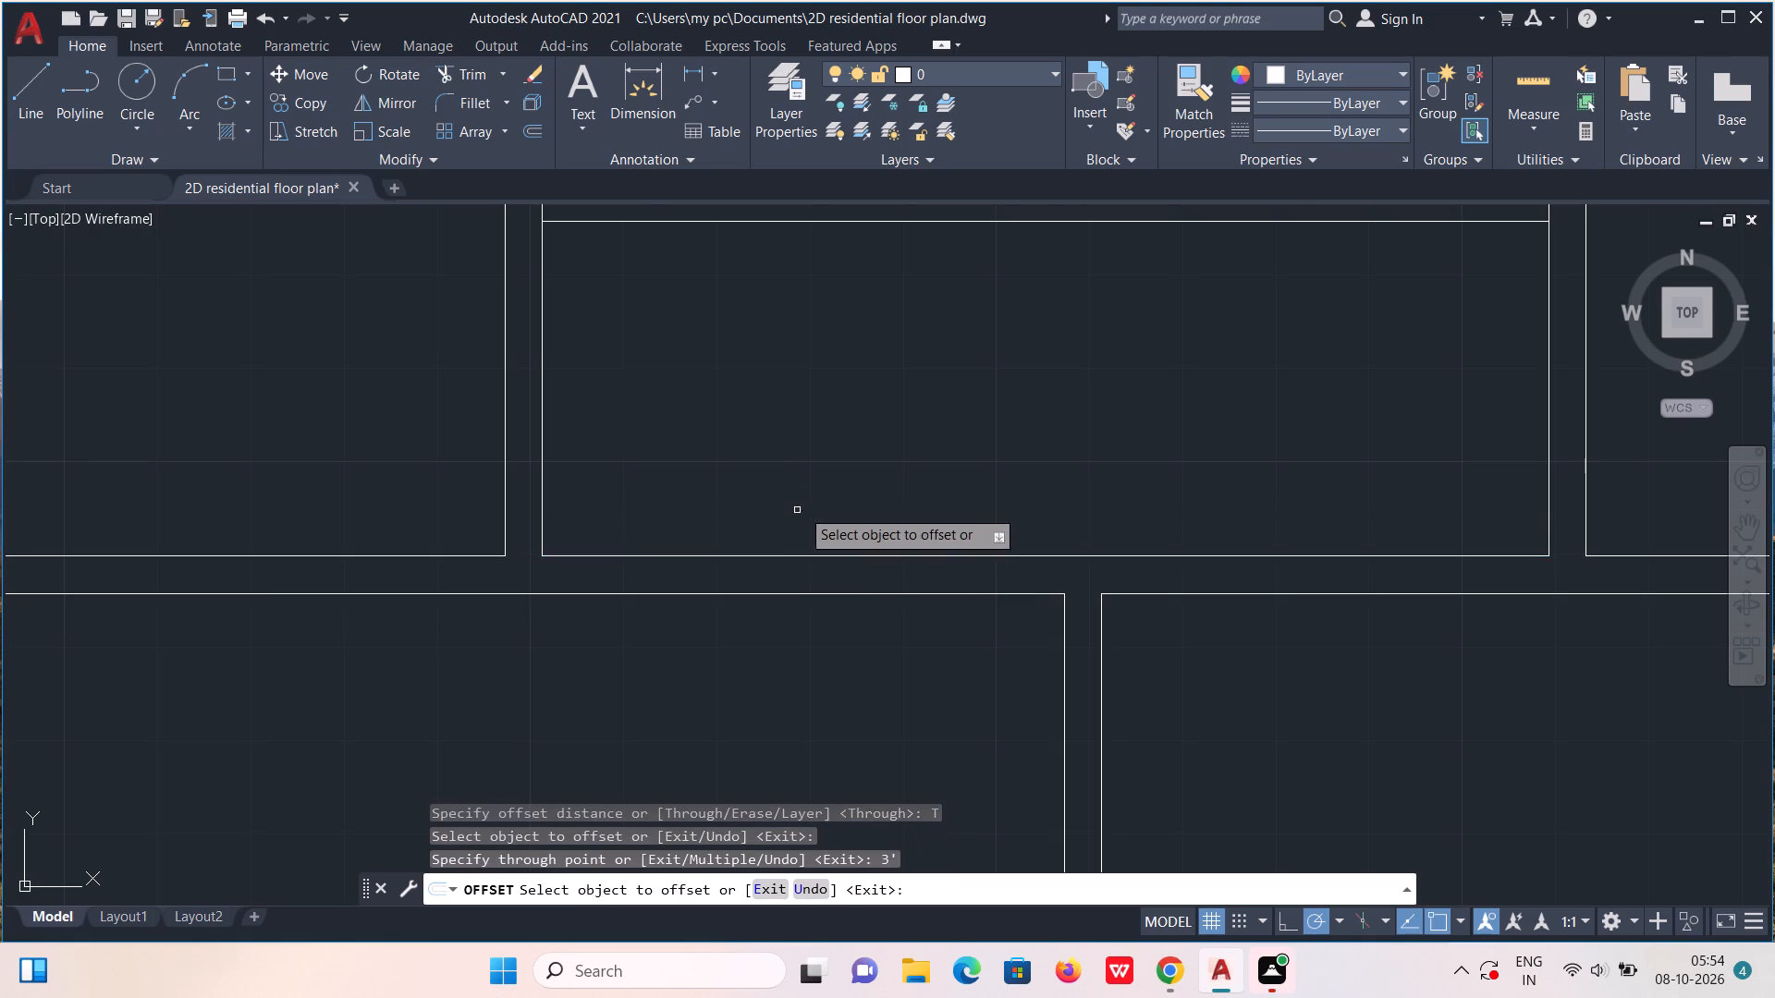
pyautogui.scroll(-2, 826, 456)
pyautogui.moveTo(833, 436); pyautogui.dragTo(832, 768, button='middle')
pyautogui.scroll(2, 833, 705)
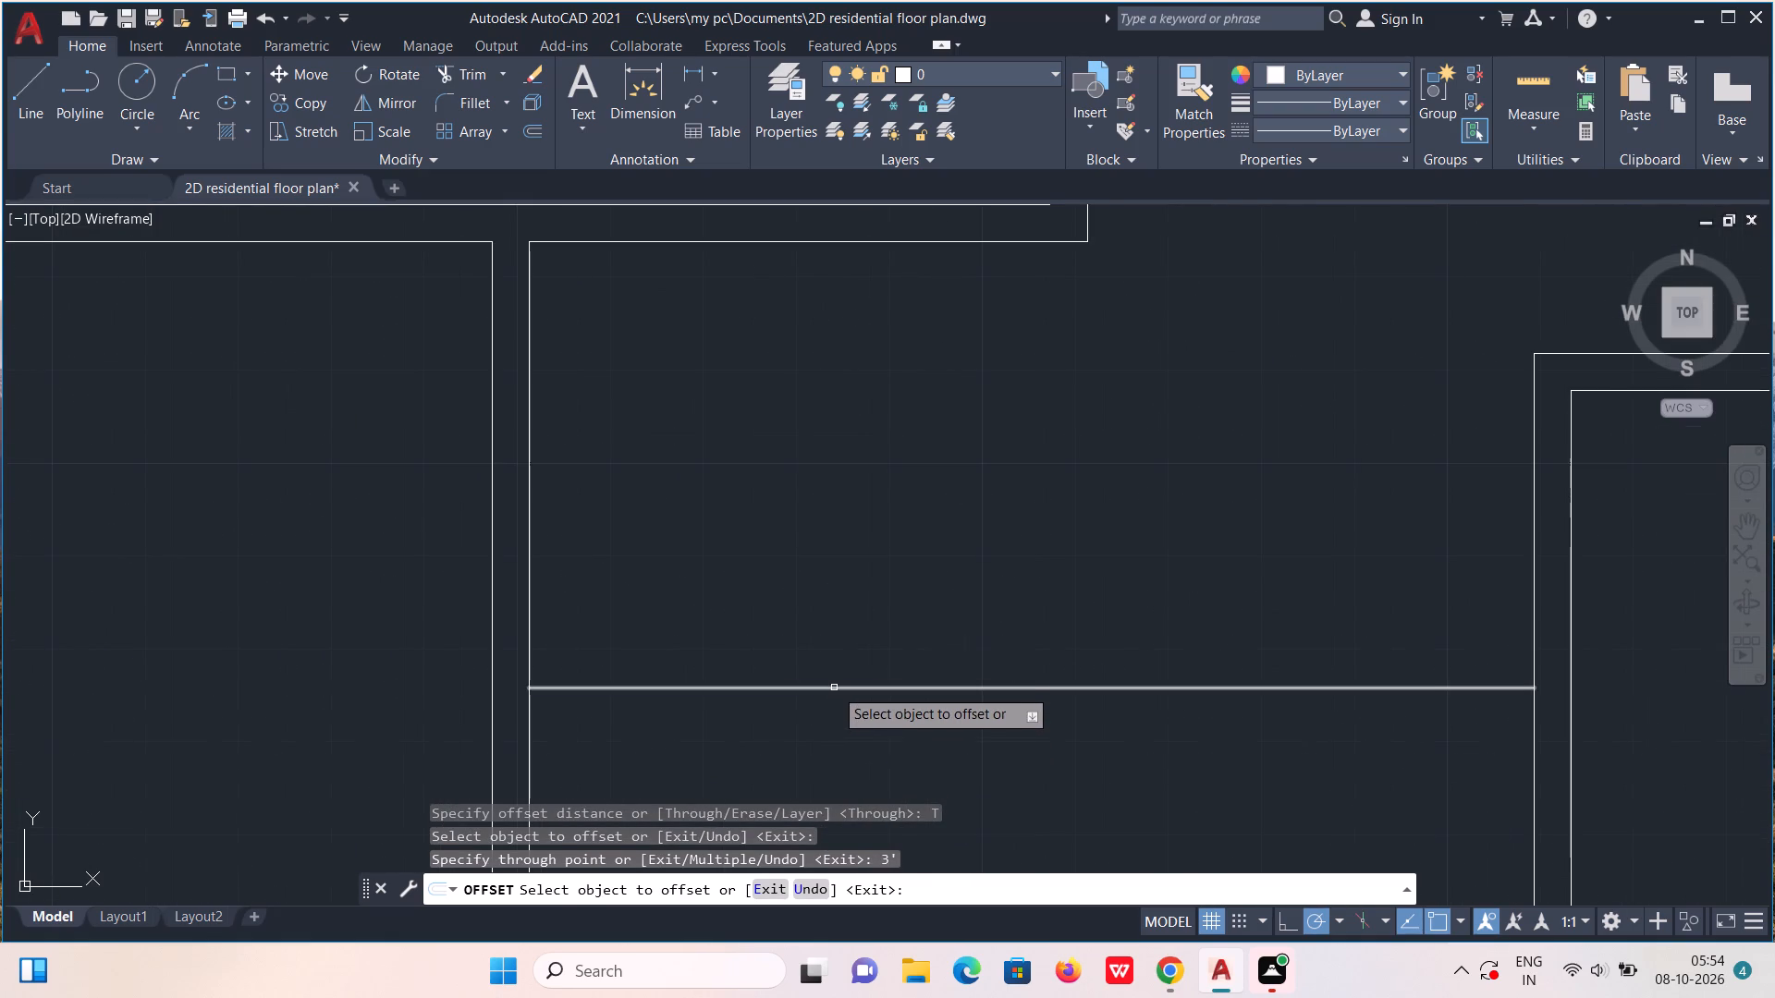
pyautogui.click(834, 688)
pyautogui.press('4')
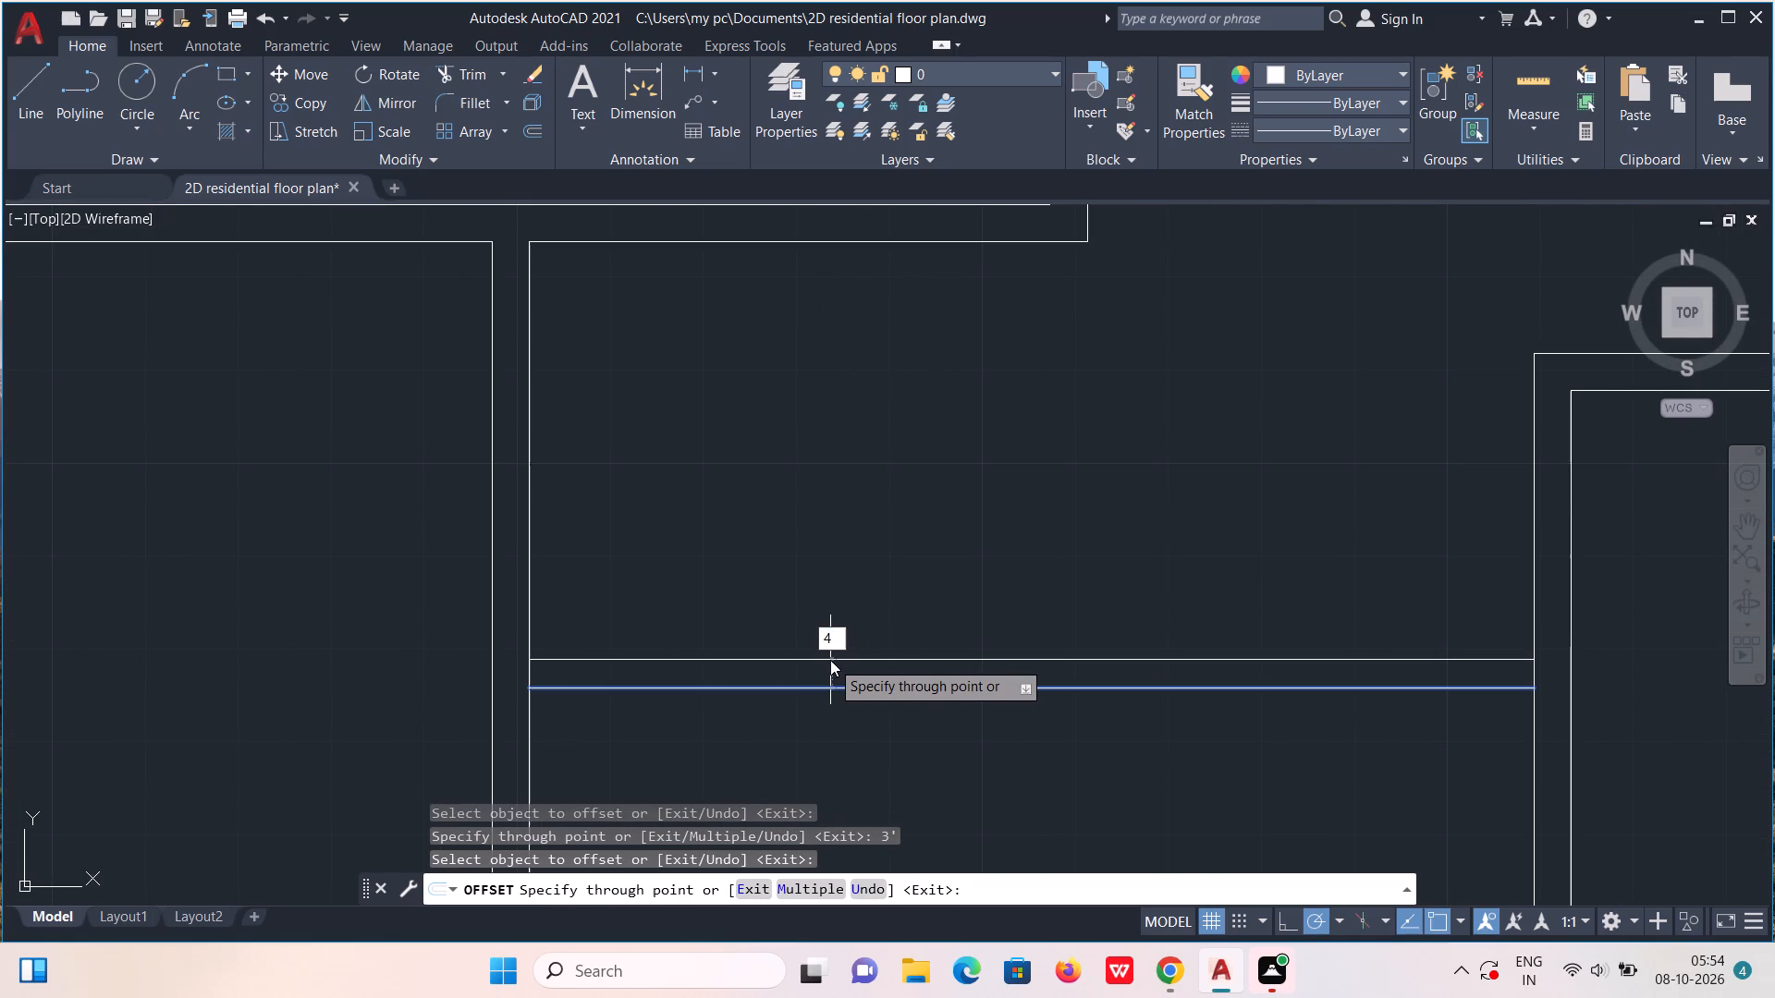
pyautogui.hotkey('shift', '"')
pyautogui.press('Return')
pyautogui.press('Escape')
# Trim the vertical wall line between the new horizontal partition's two lines where it meets the left middle room's wall.
pyautogui.scroll(-2, 831, 665)
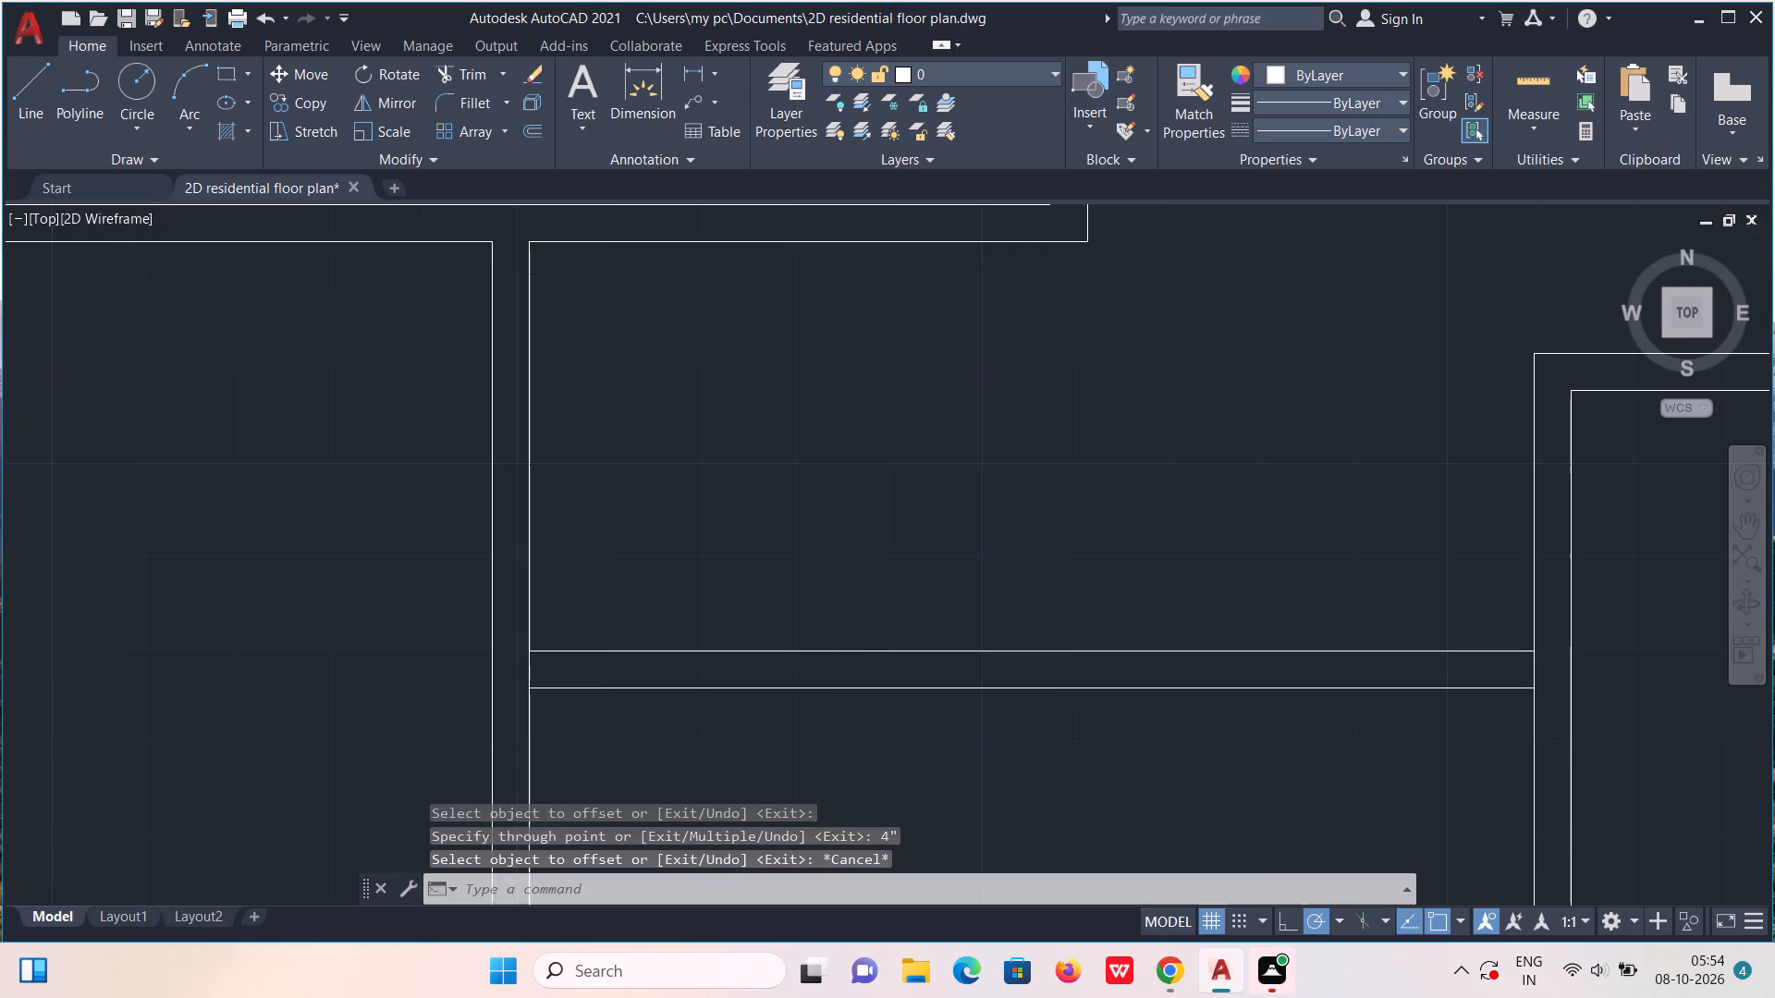
pyautogui.scroll(-2, 831, 667)
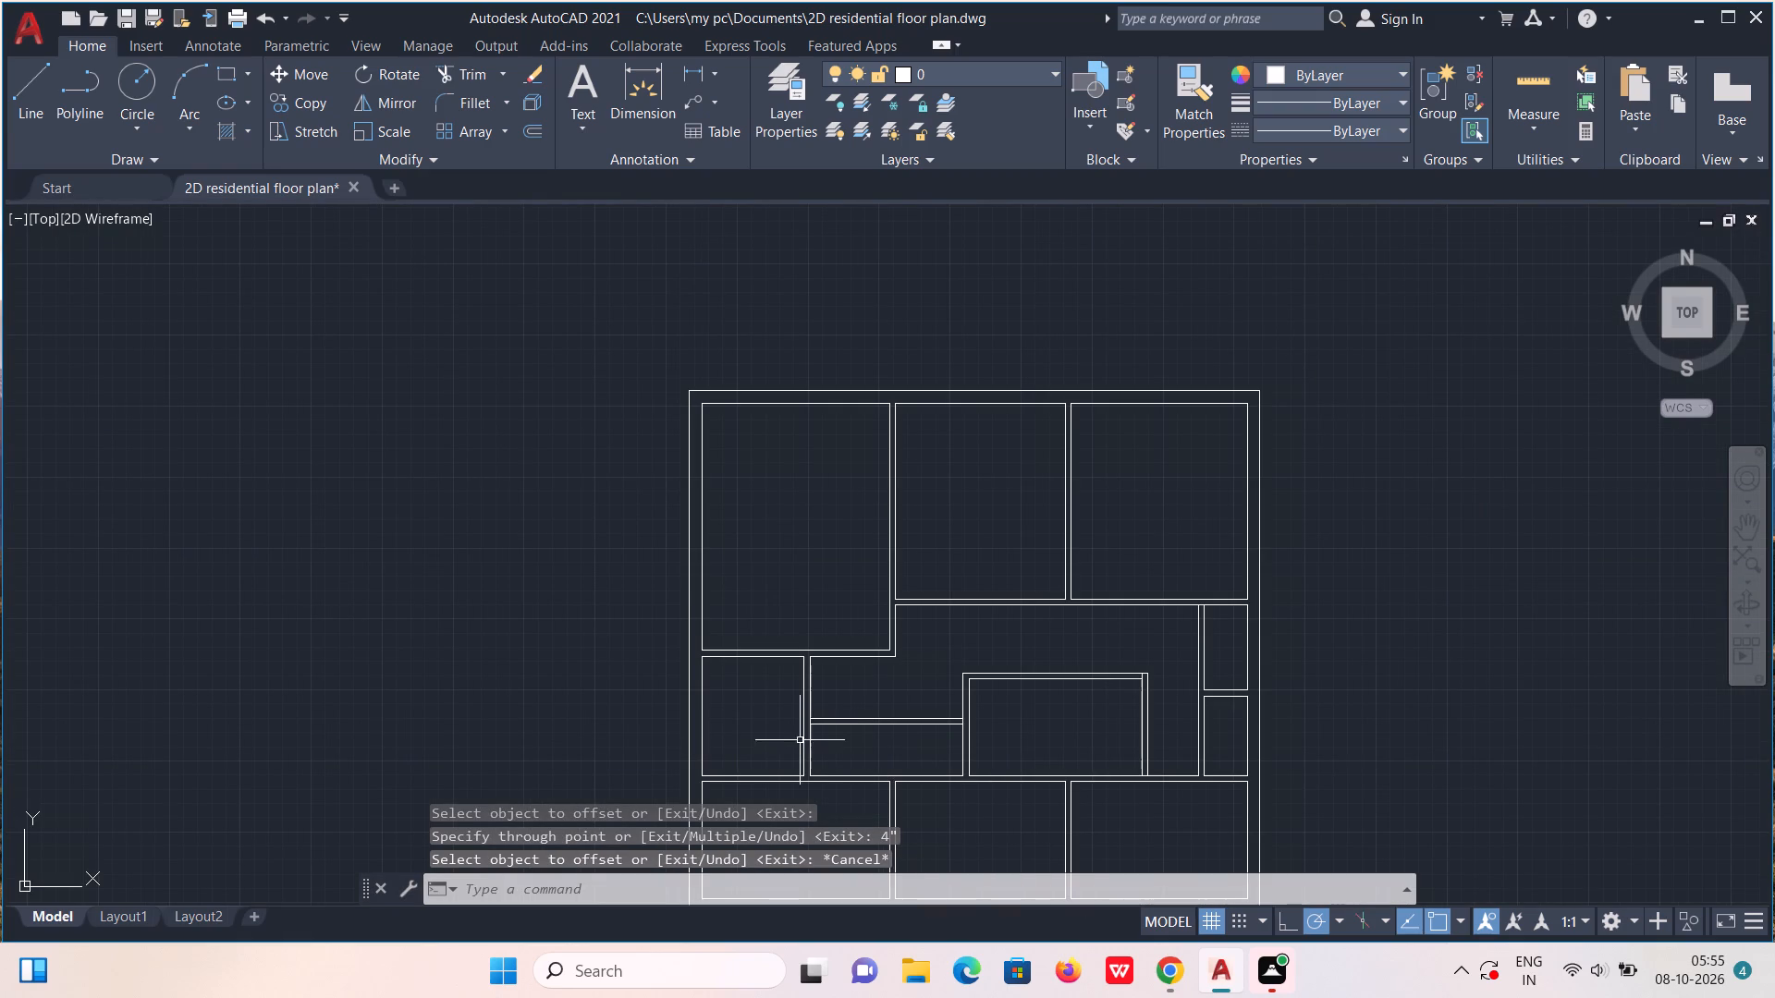
pyautogui.scroll(1, 790, 731)
pyautogui.moveTo(790, 731); pyautogui.dragTo(777, 444, button='middle')
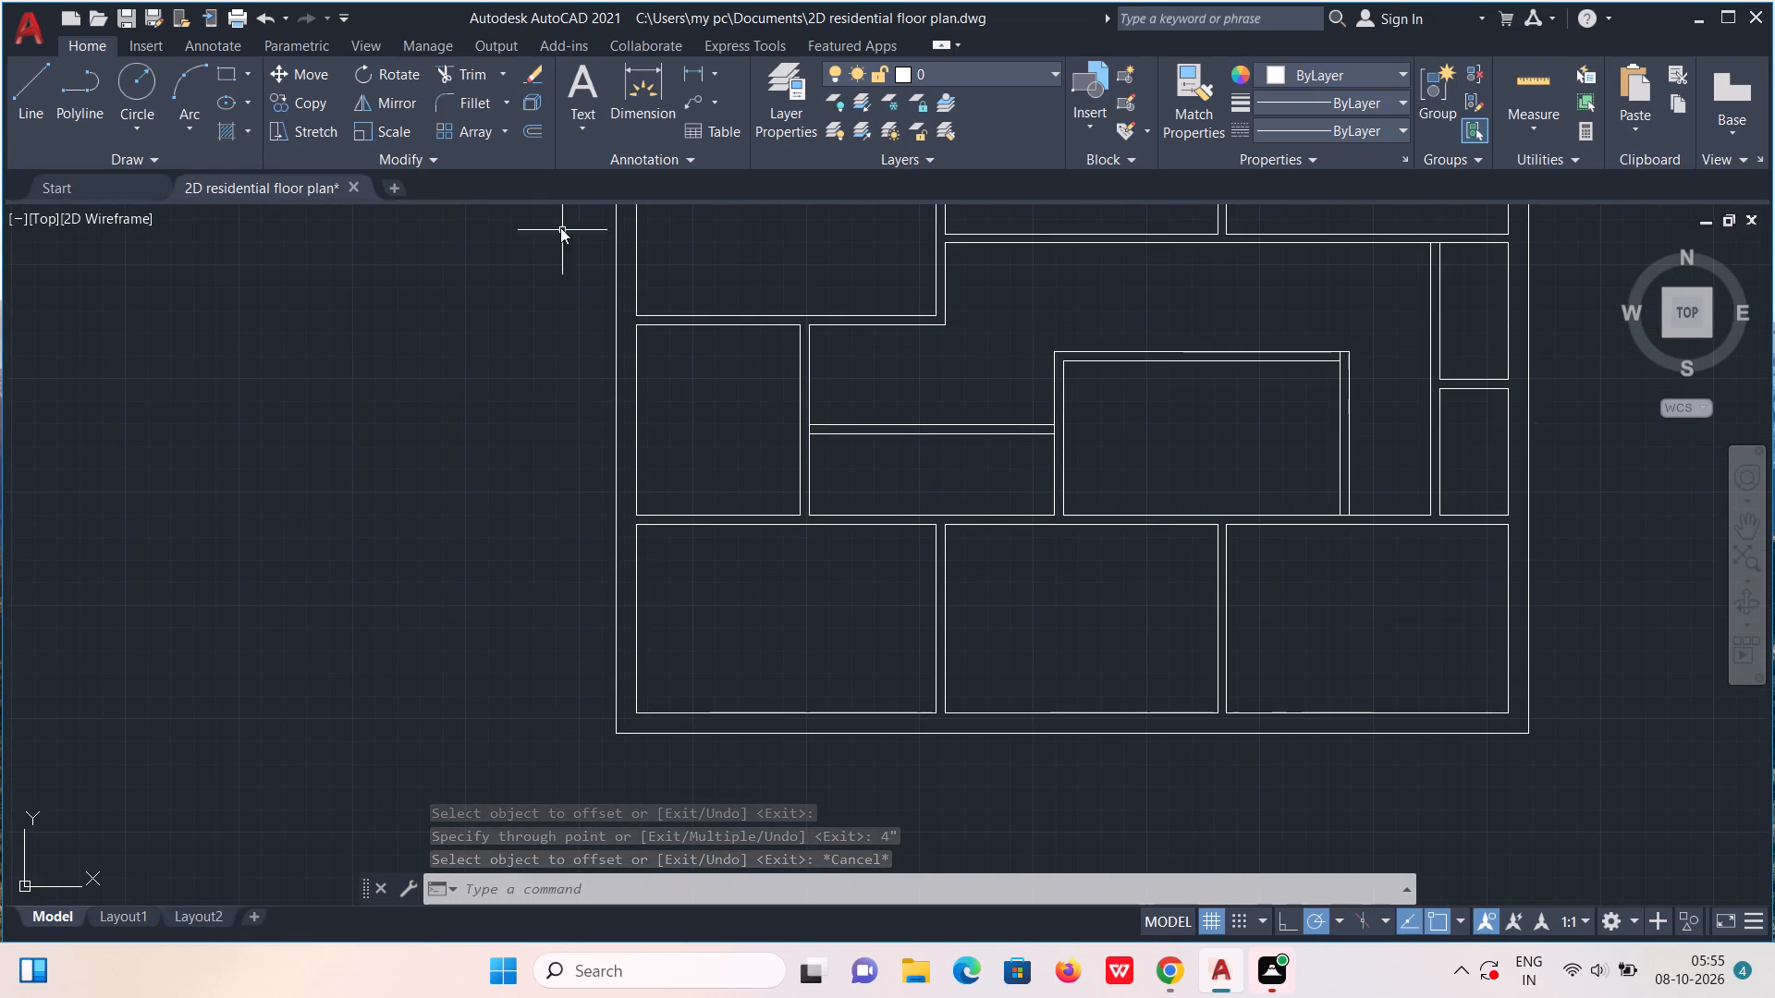
pyautogui.click(481, 79)
pyautogui.scroll(4, 841, 420)
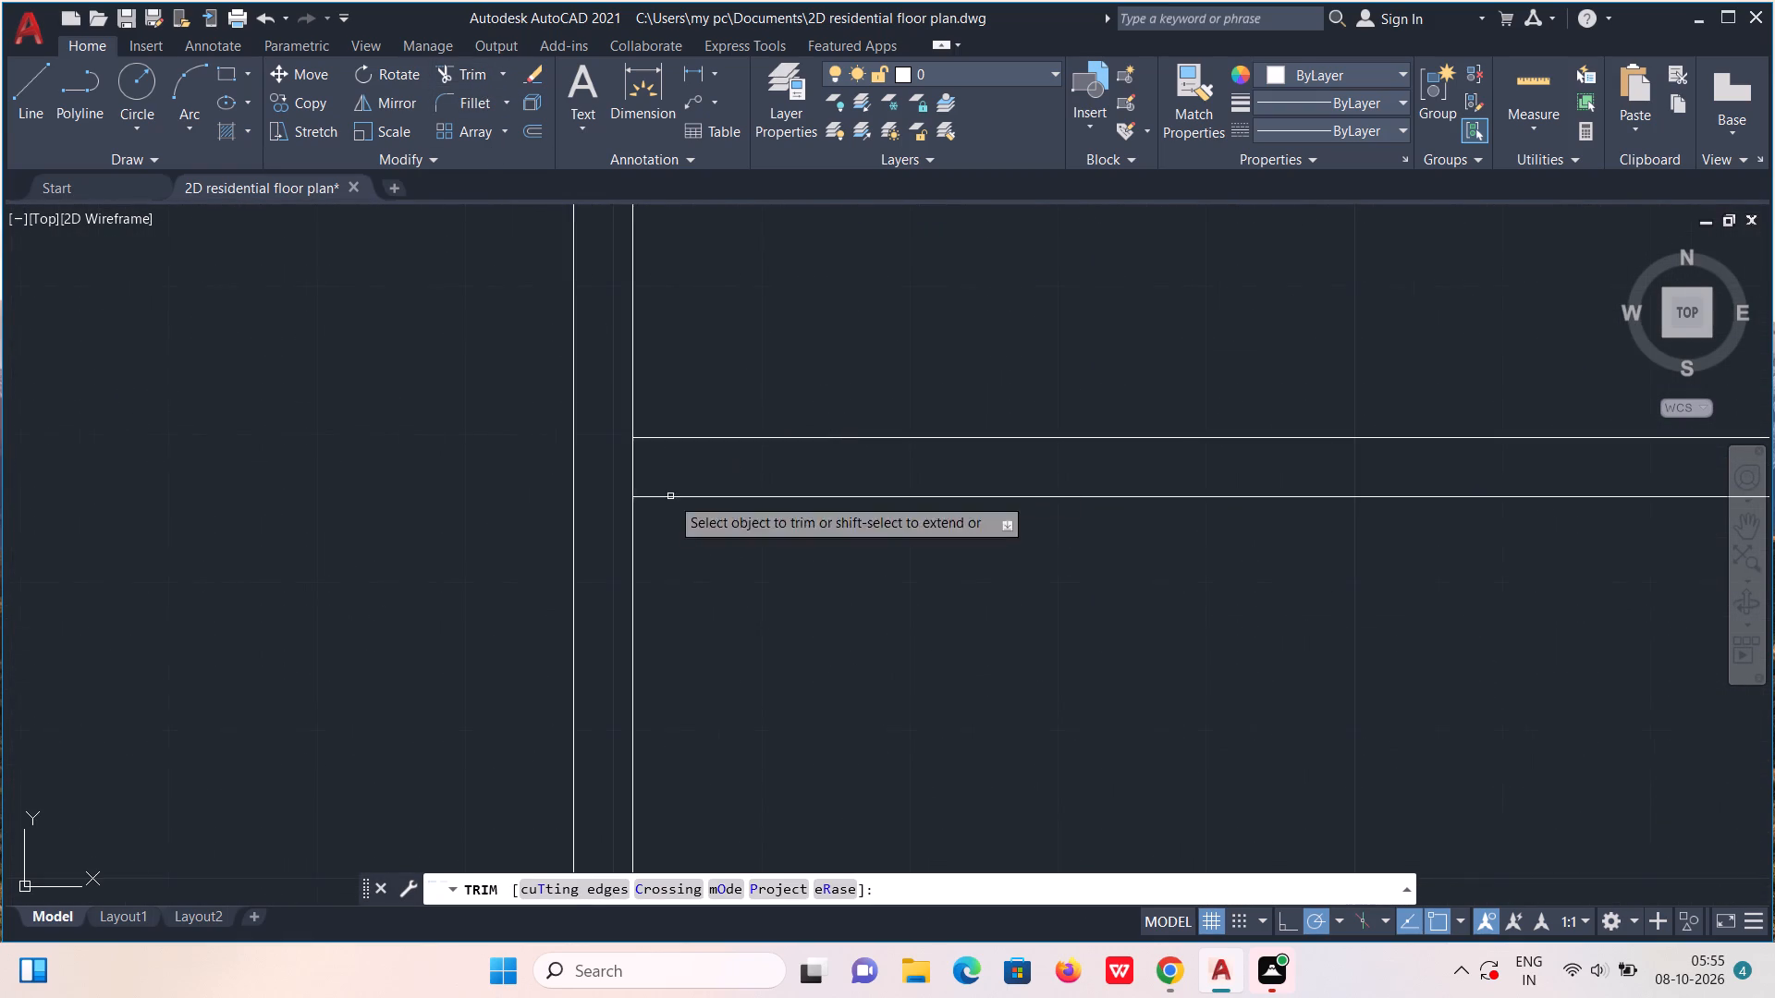
pyautogui.moveTo(604, 458); pyautogui.dragTo(662, 459)
pyautogui.scroll(-3, 662, 459)
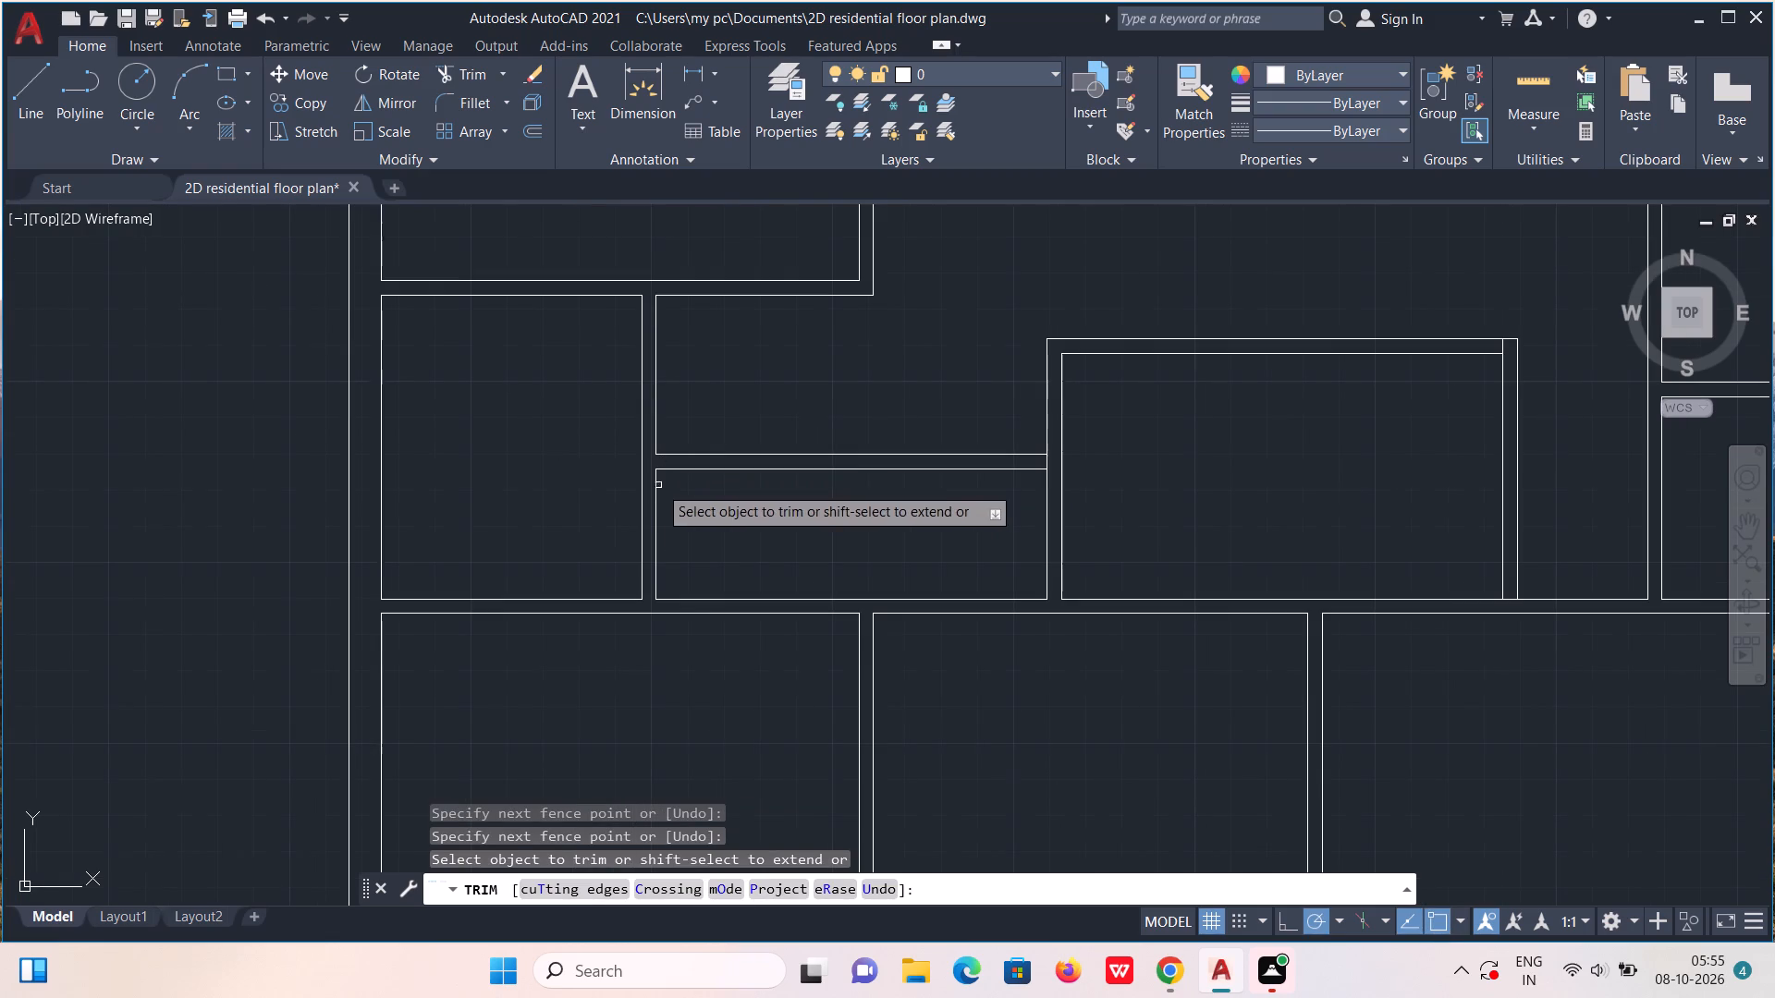
pyautogui.press('Escape')
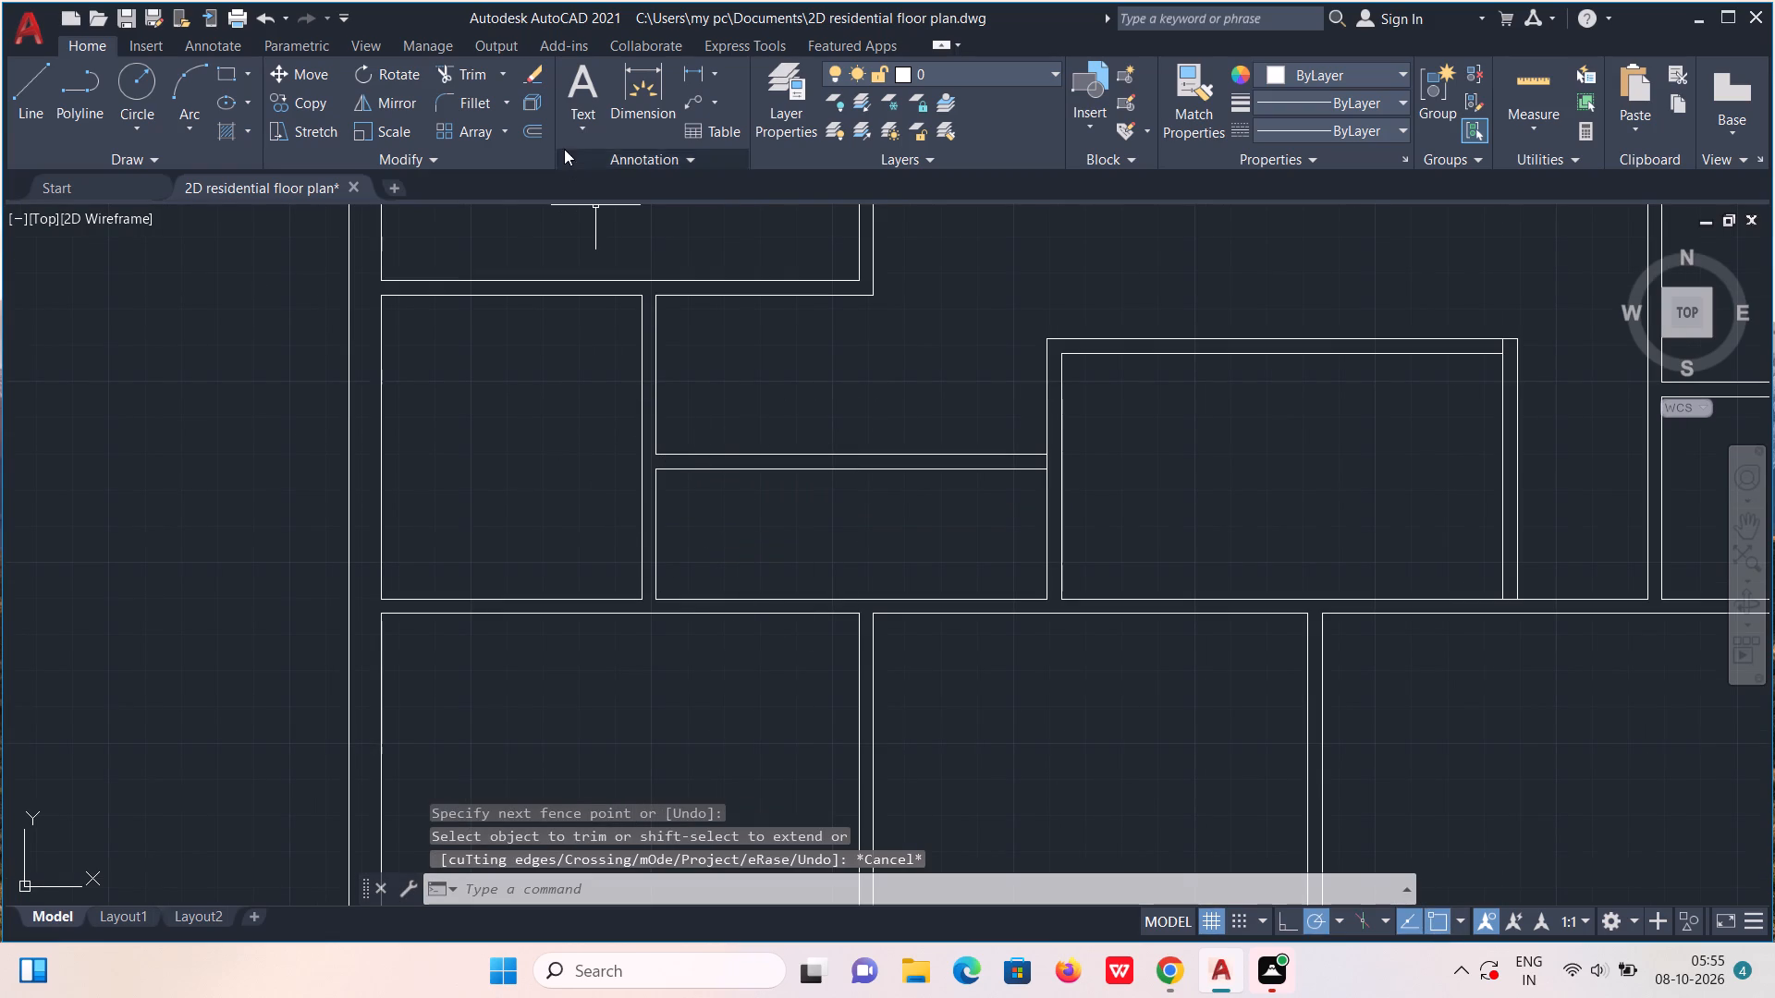
# Offset the short vertical wall line below the new partition 3' to the right, and offset that copy 4" for a vertical partition.
pyautogui.click(538, 128)
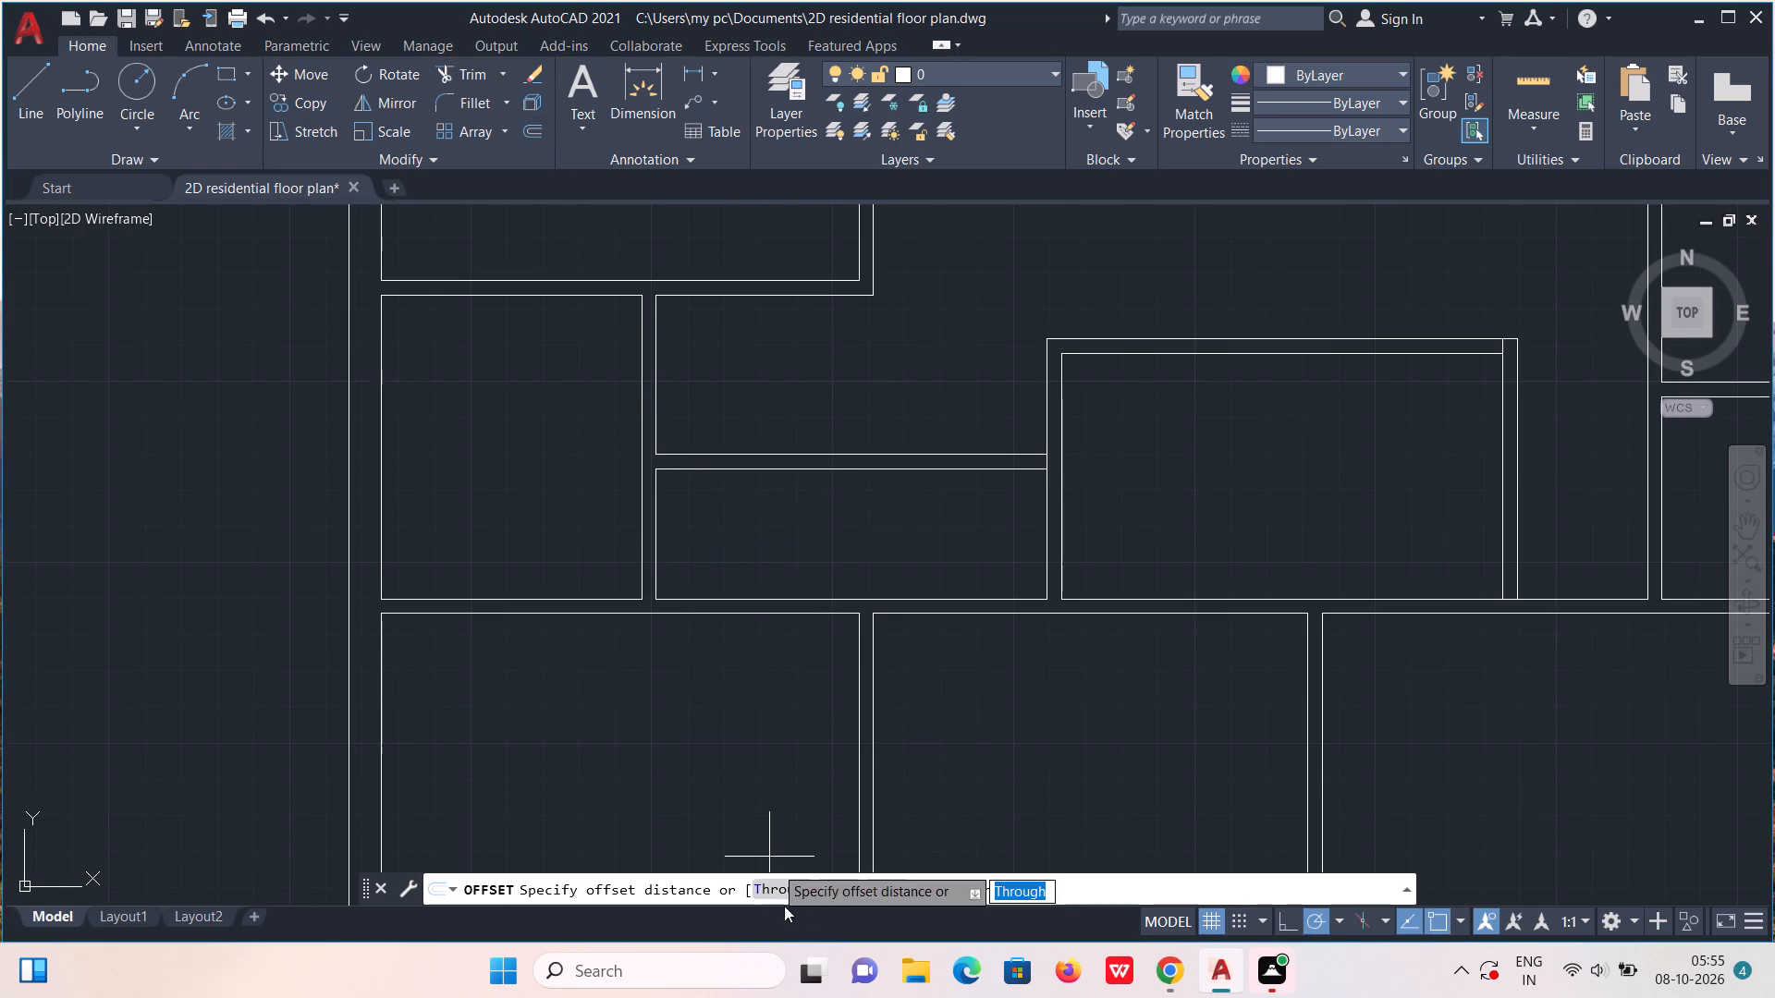
pyautogui.click(766, 889)
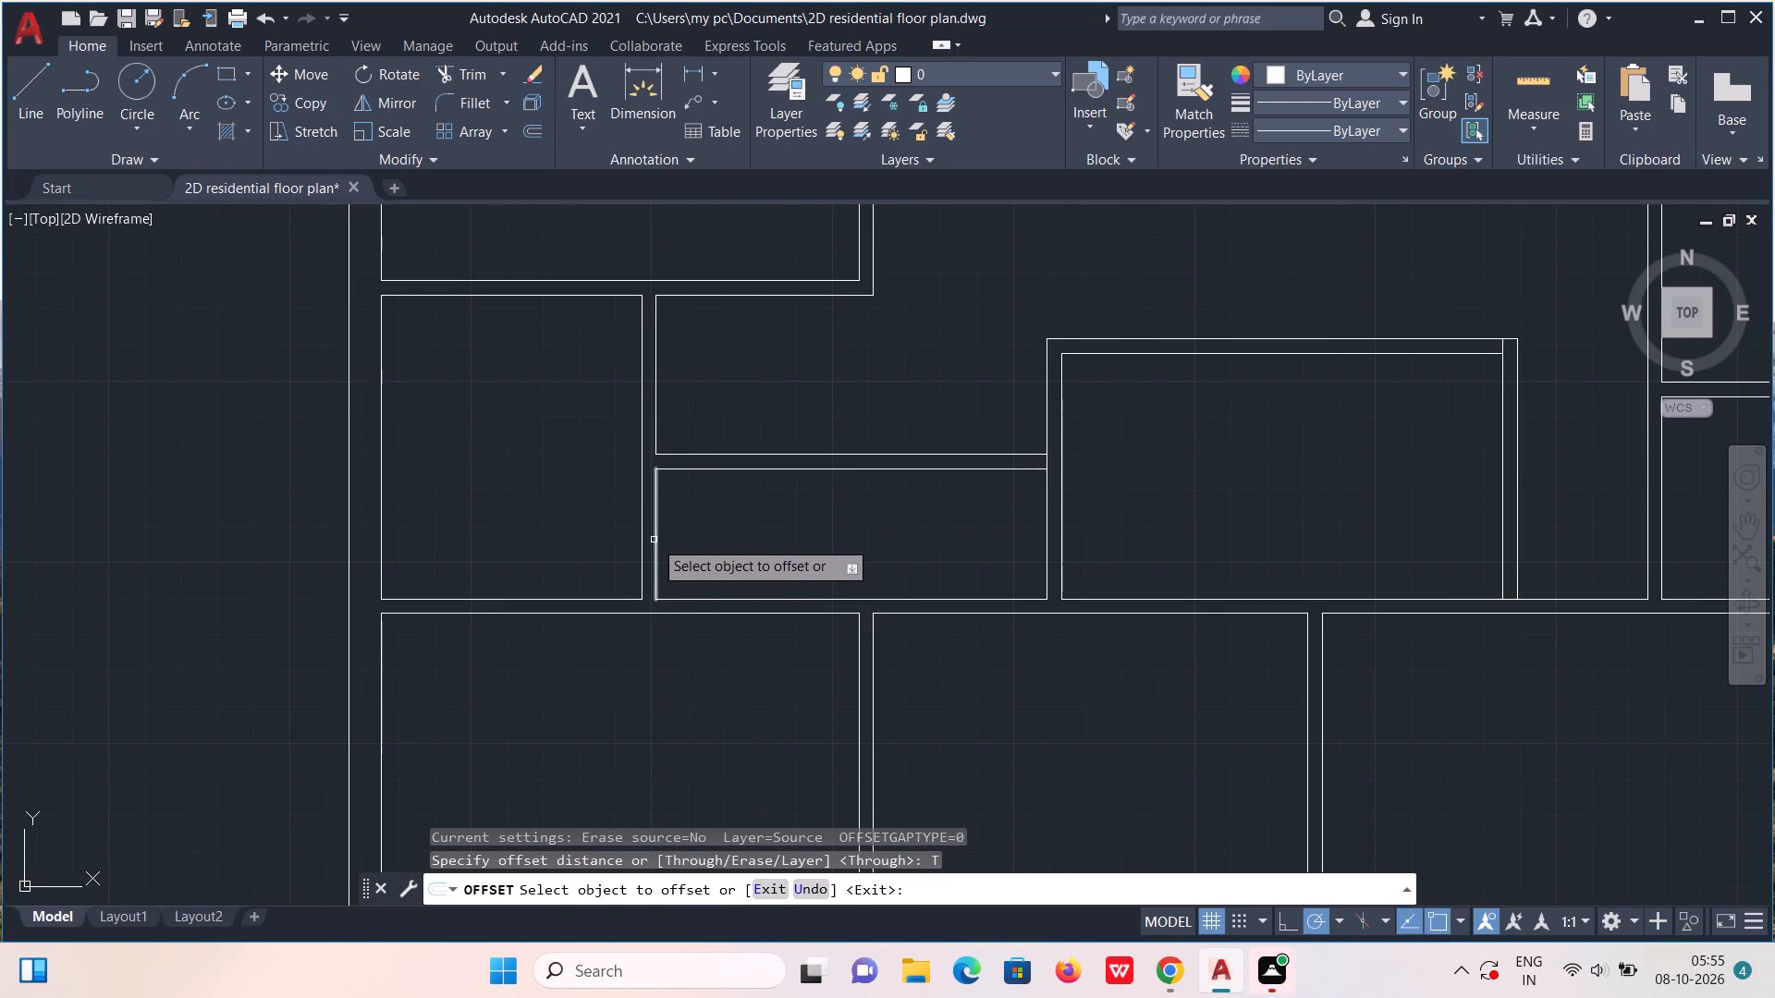
pyautogui.click(655, 540)
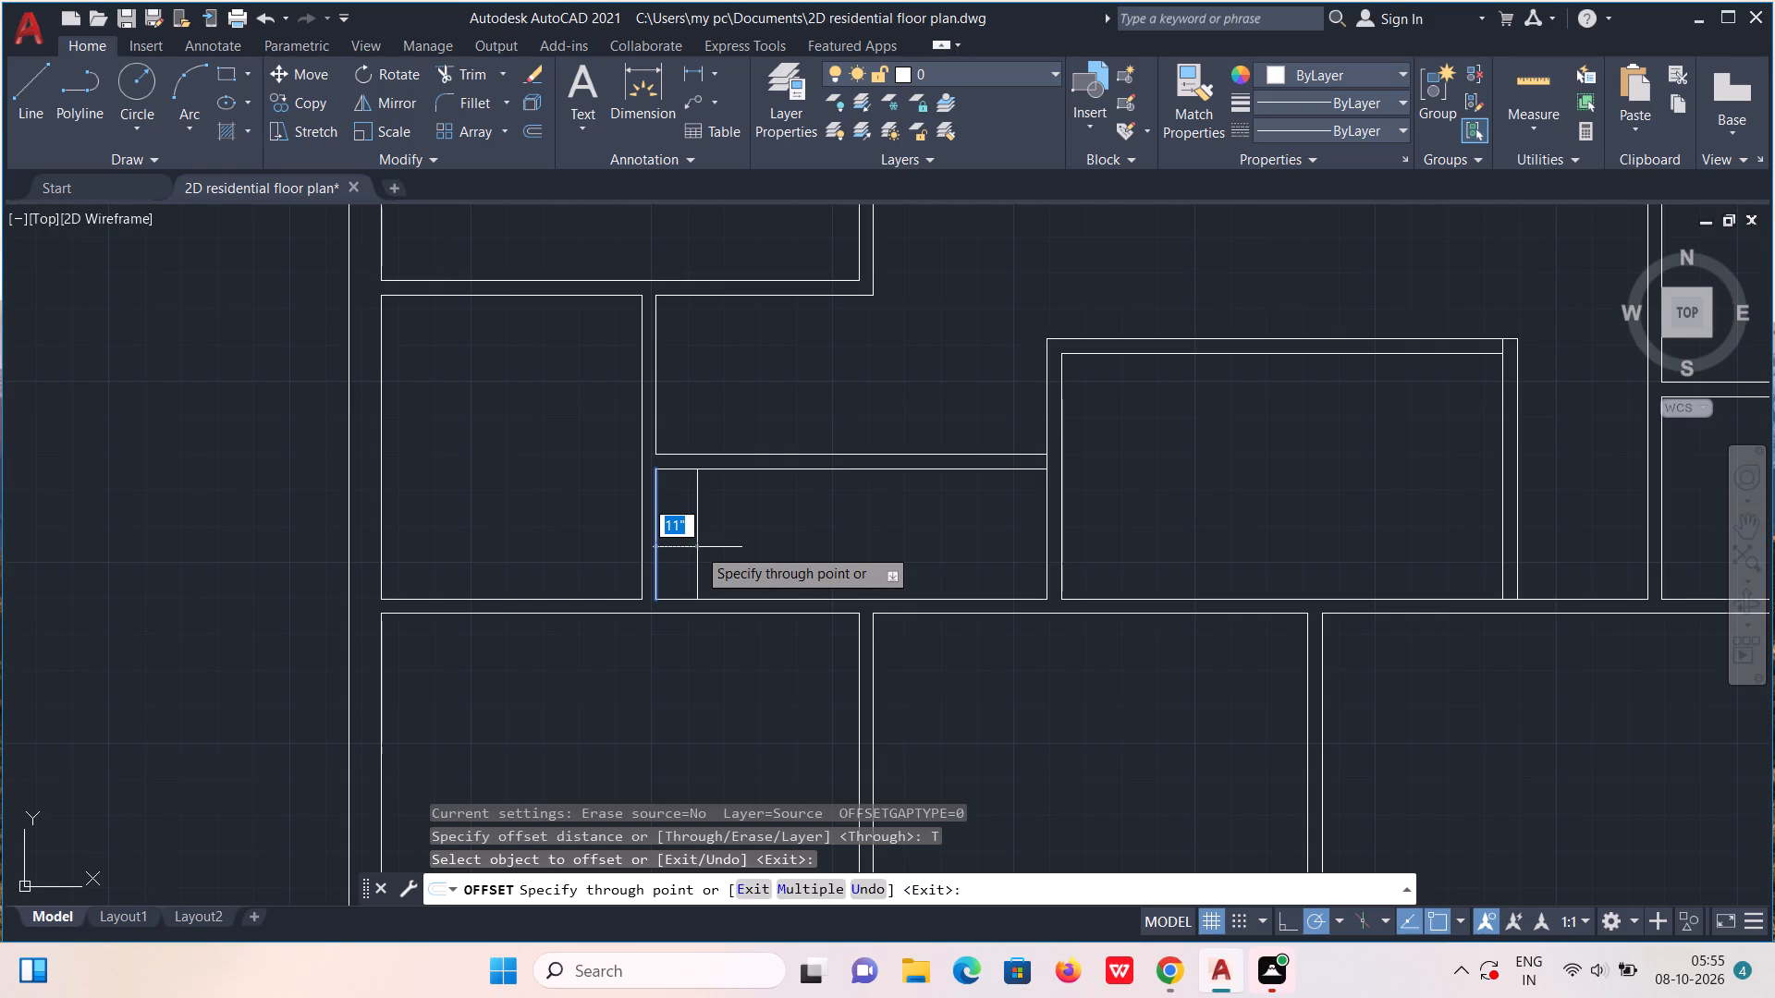
pyautogui.write("3'")
pyautogui.press('Return')
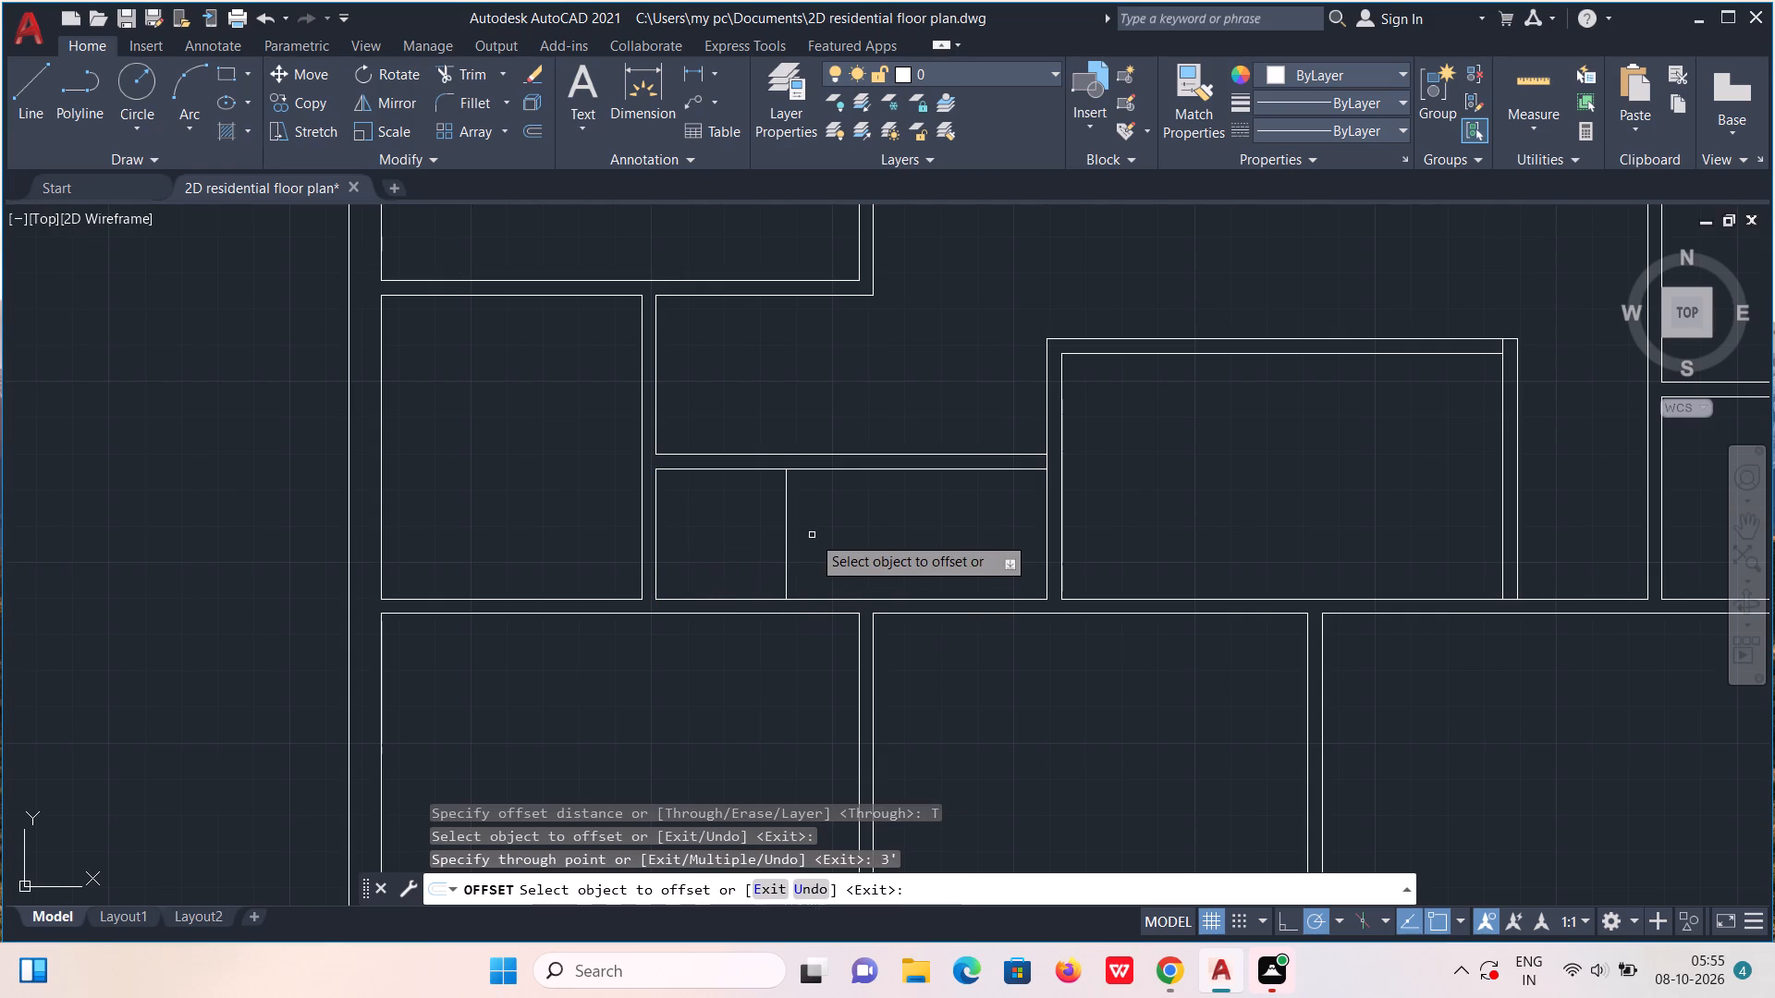
pyautogui.click(786, 542)
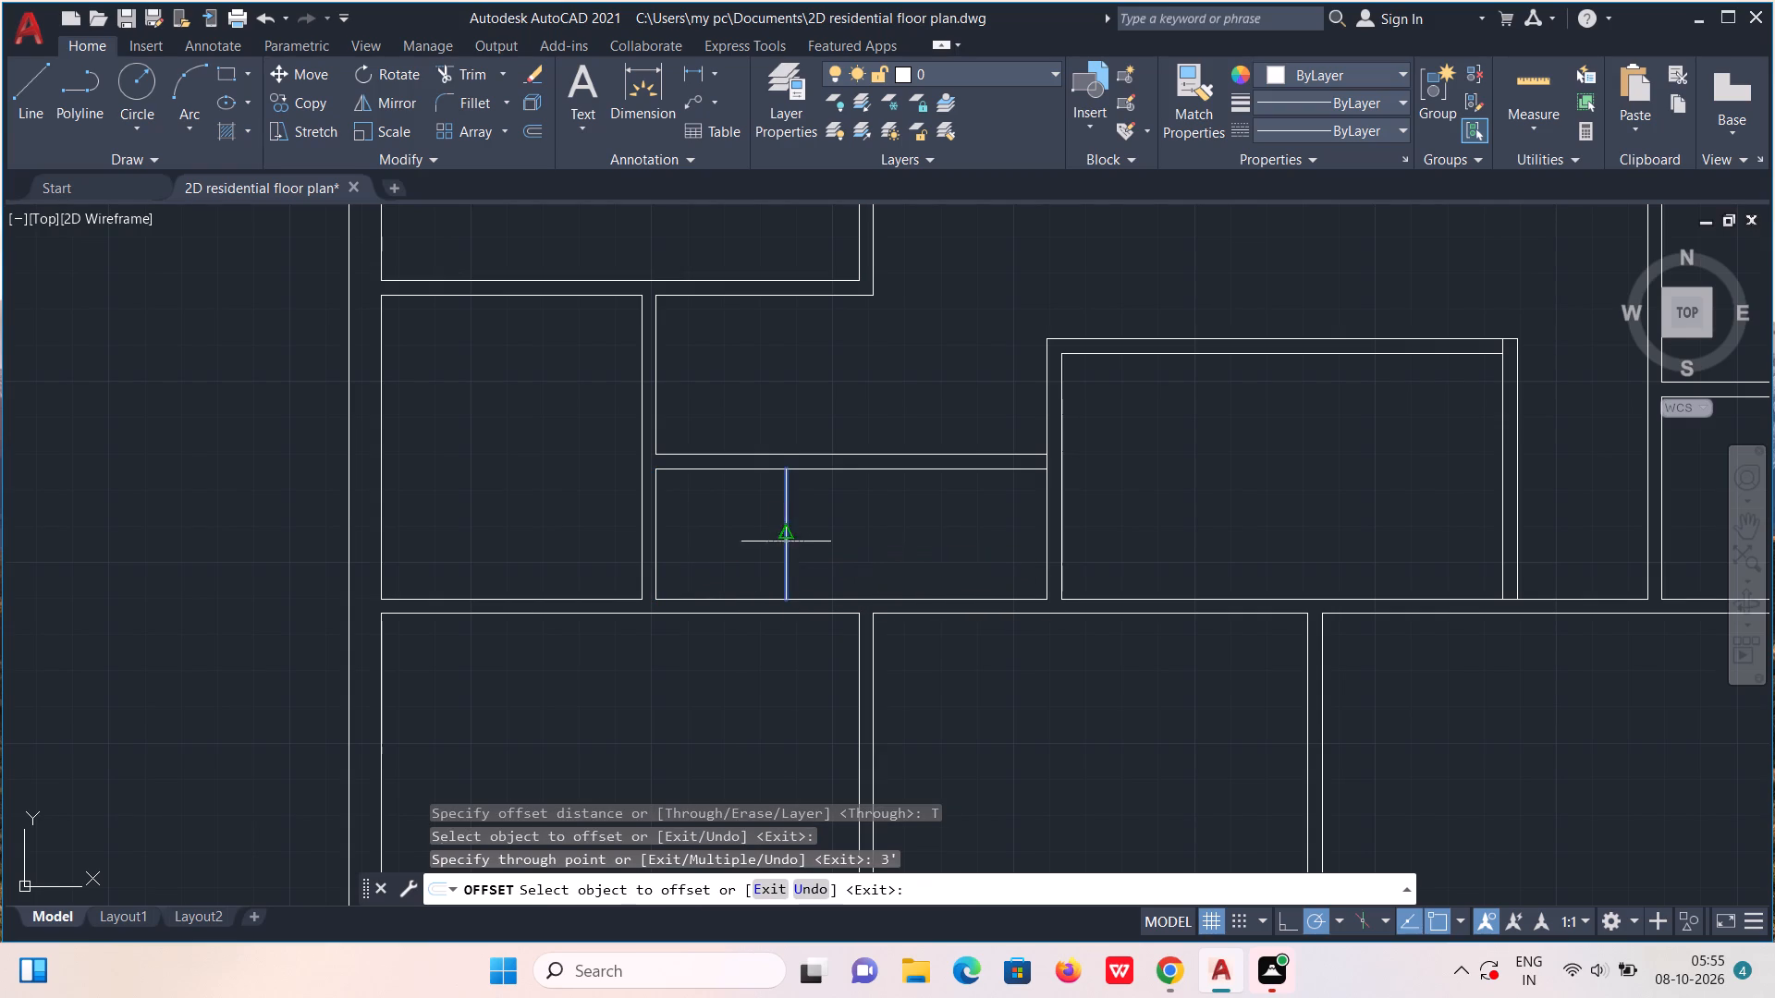
pyautogui.write('4"')
pyautogui.press('Return')
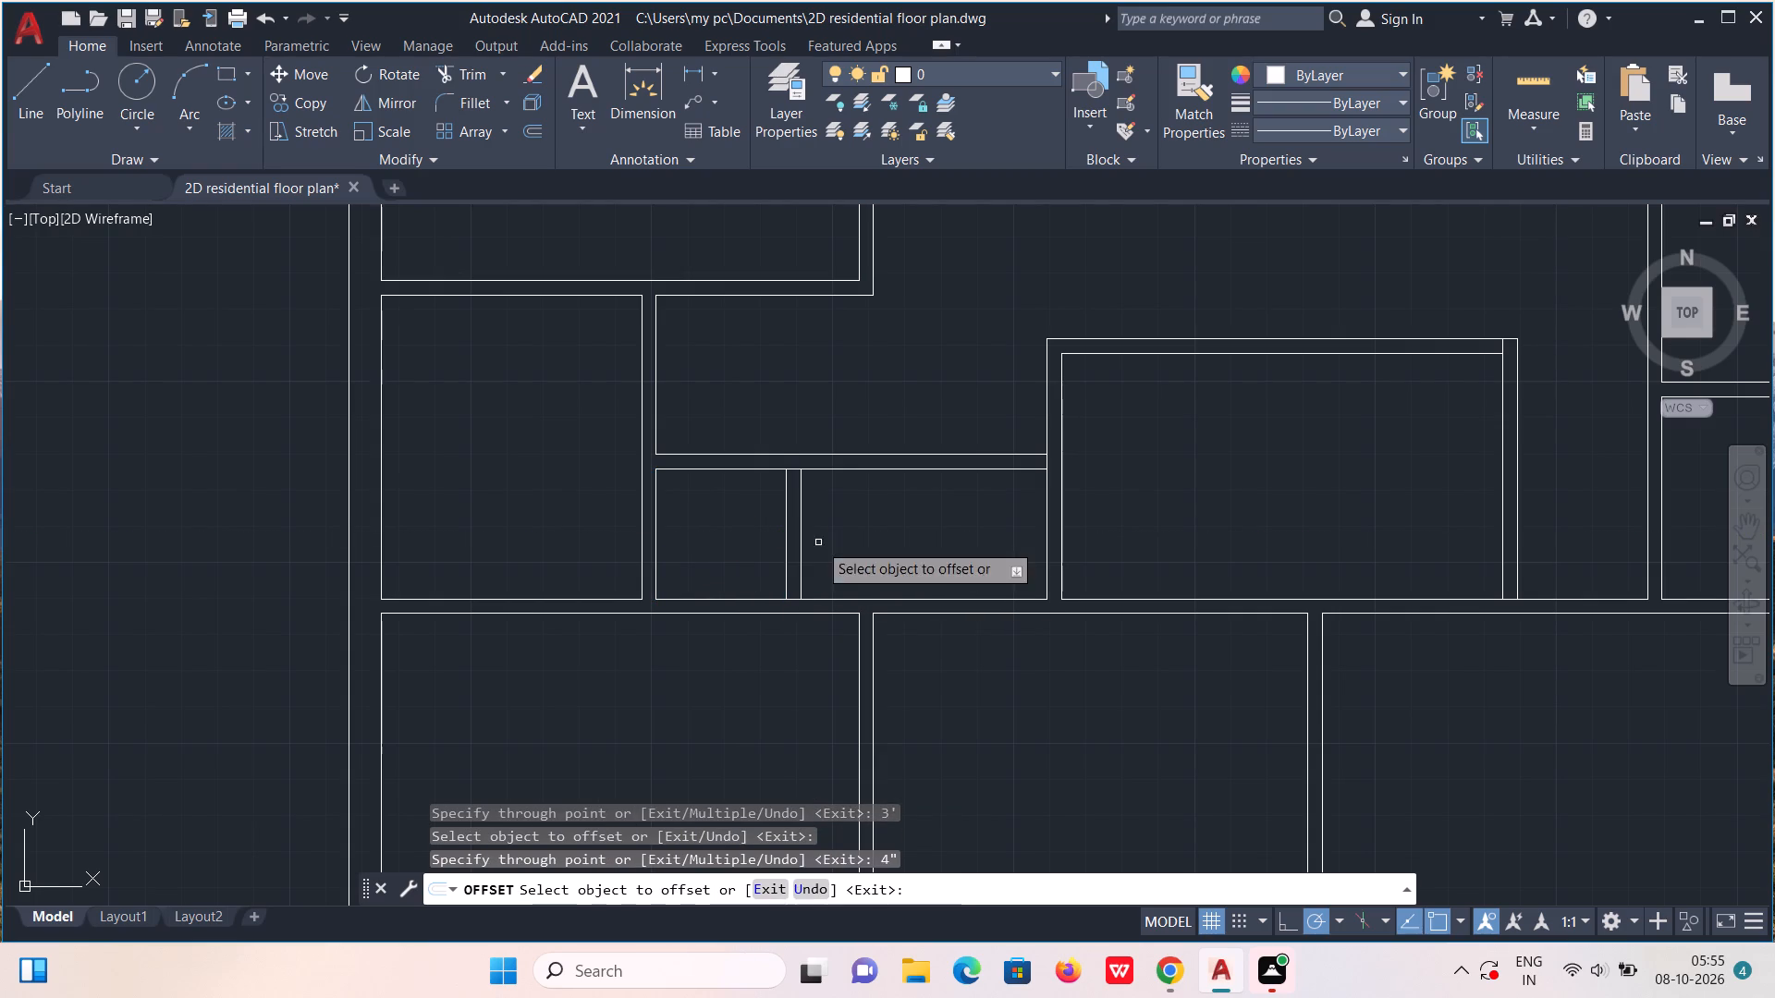
pyautogui.press('Escape')
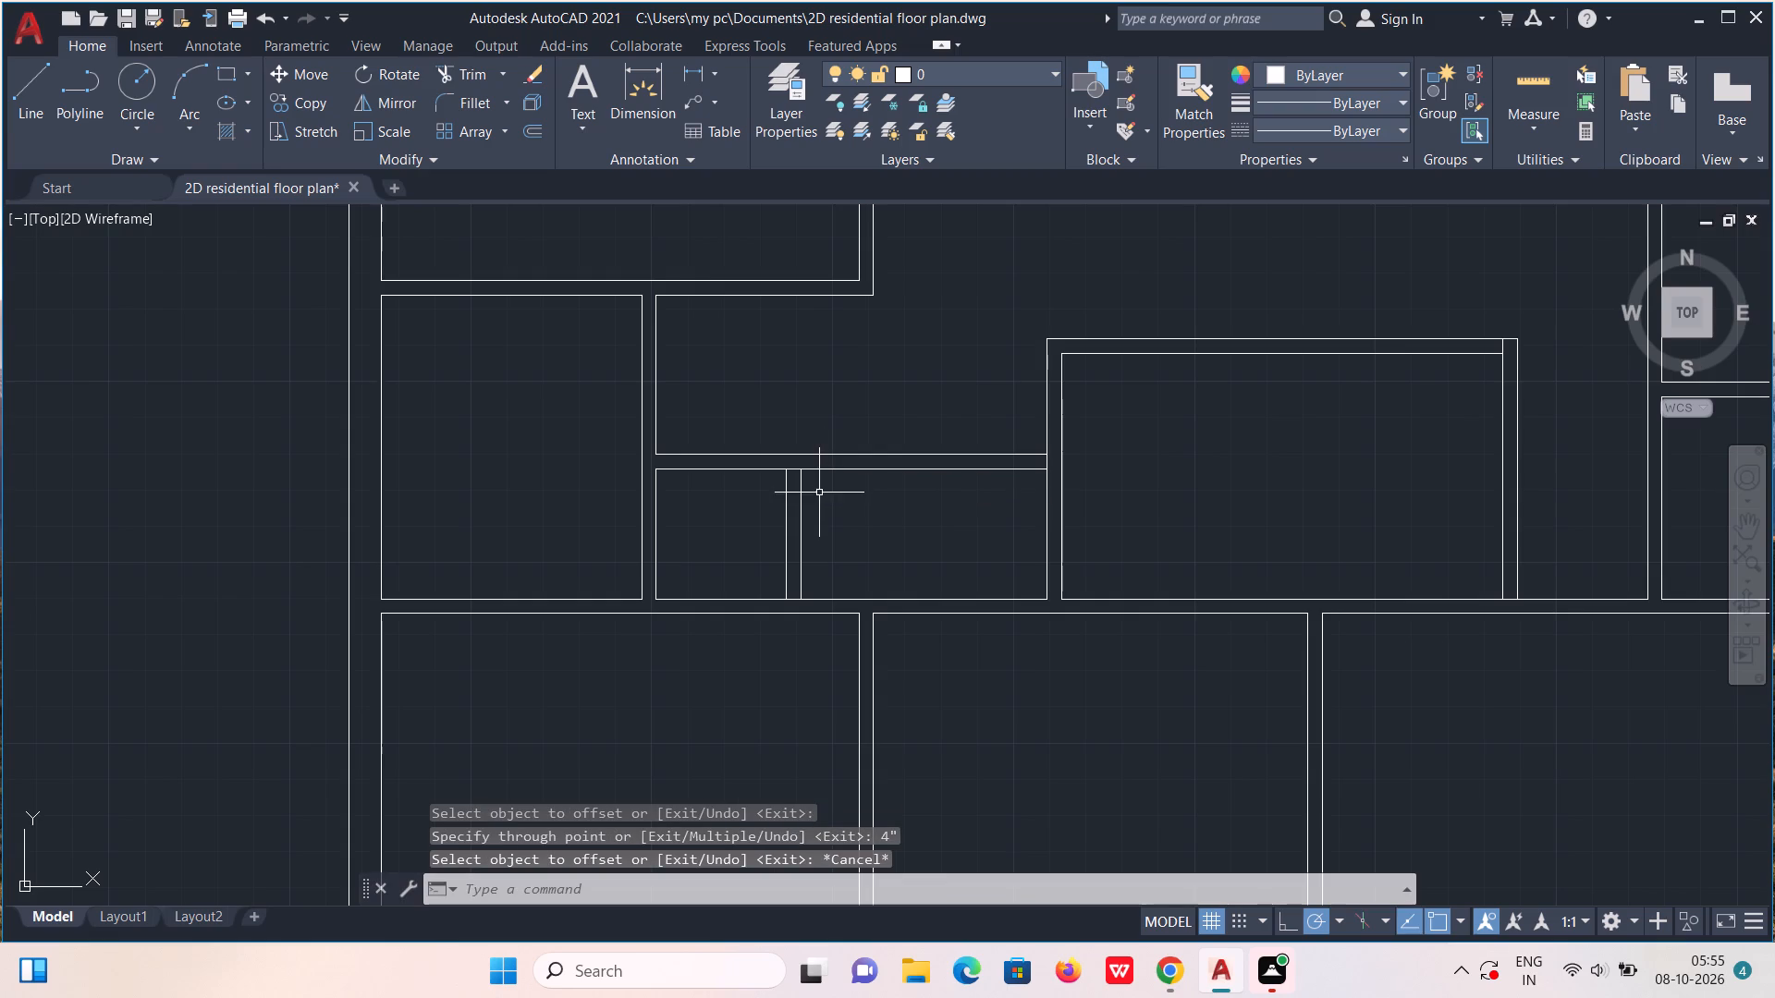
# Draw a line from the top of the vertical partition's right line straight up to the horizontal partition's upper line.
pyautogui.scroll(3, 817, 495)
pyautogui.press('l')
pyautogui.press('Return')
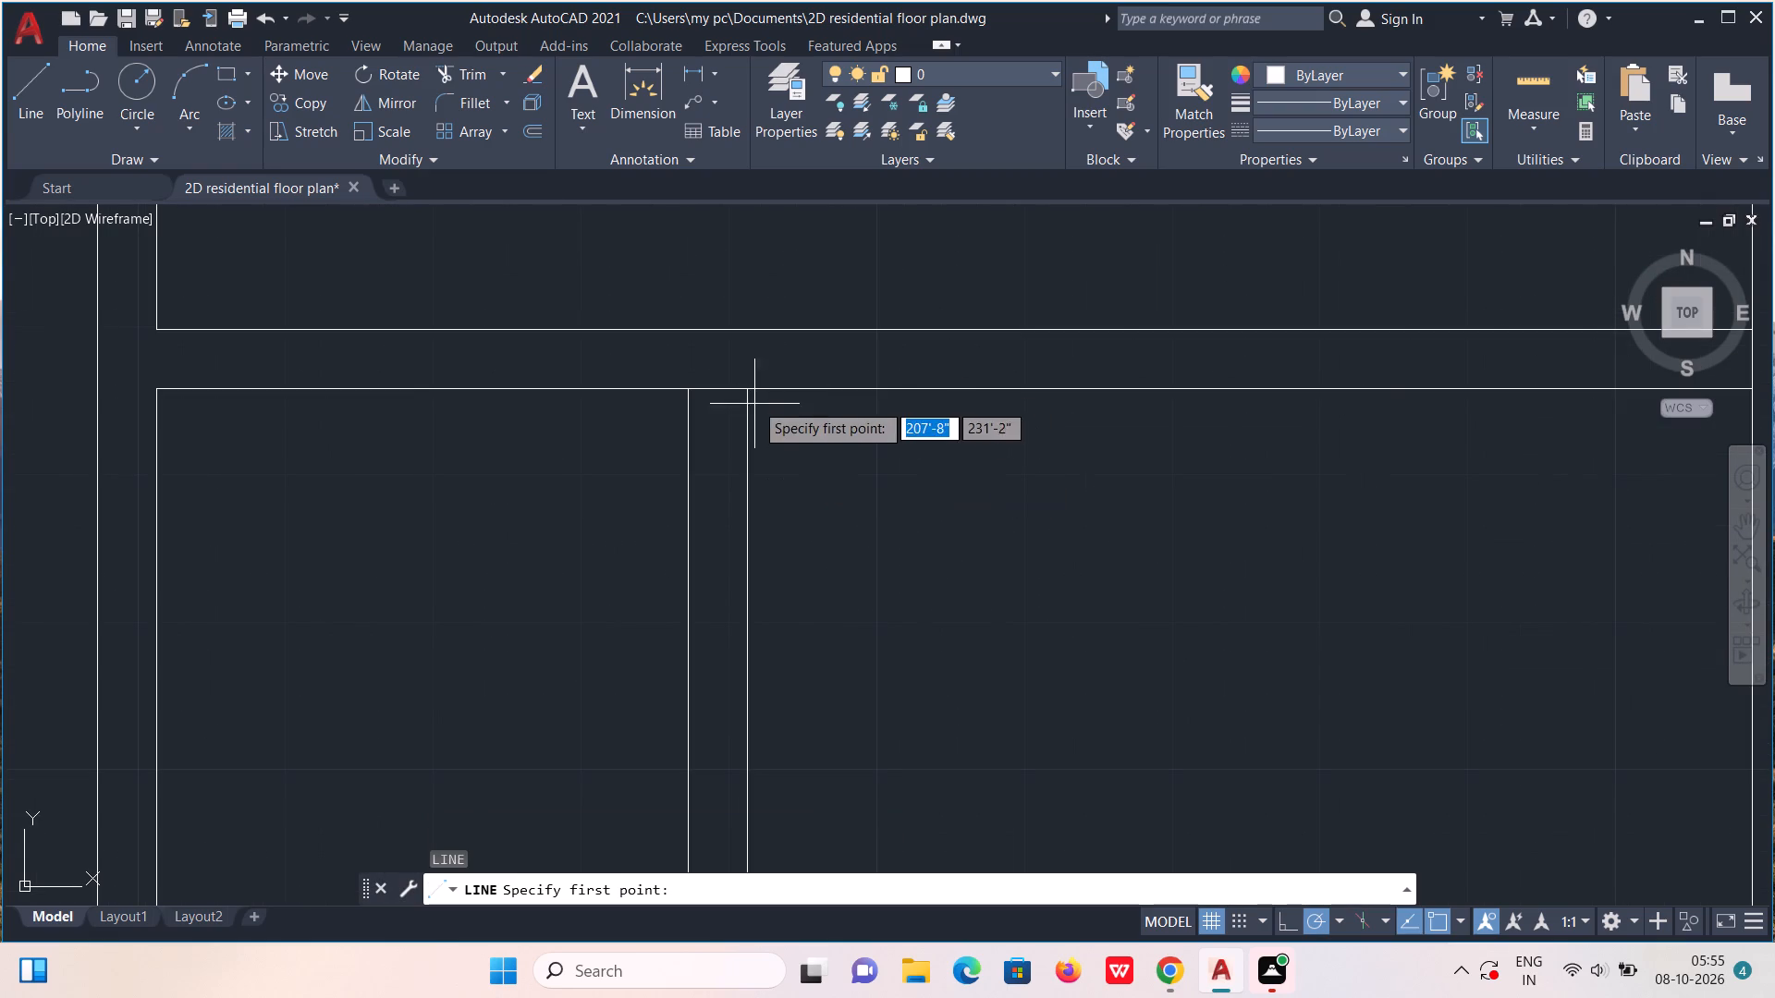
pyautogui.click(748, 388)
pyautogui.click(753, 326)
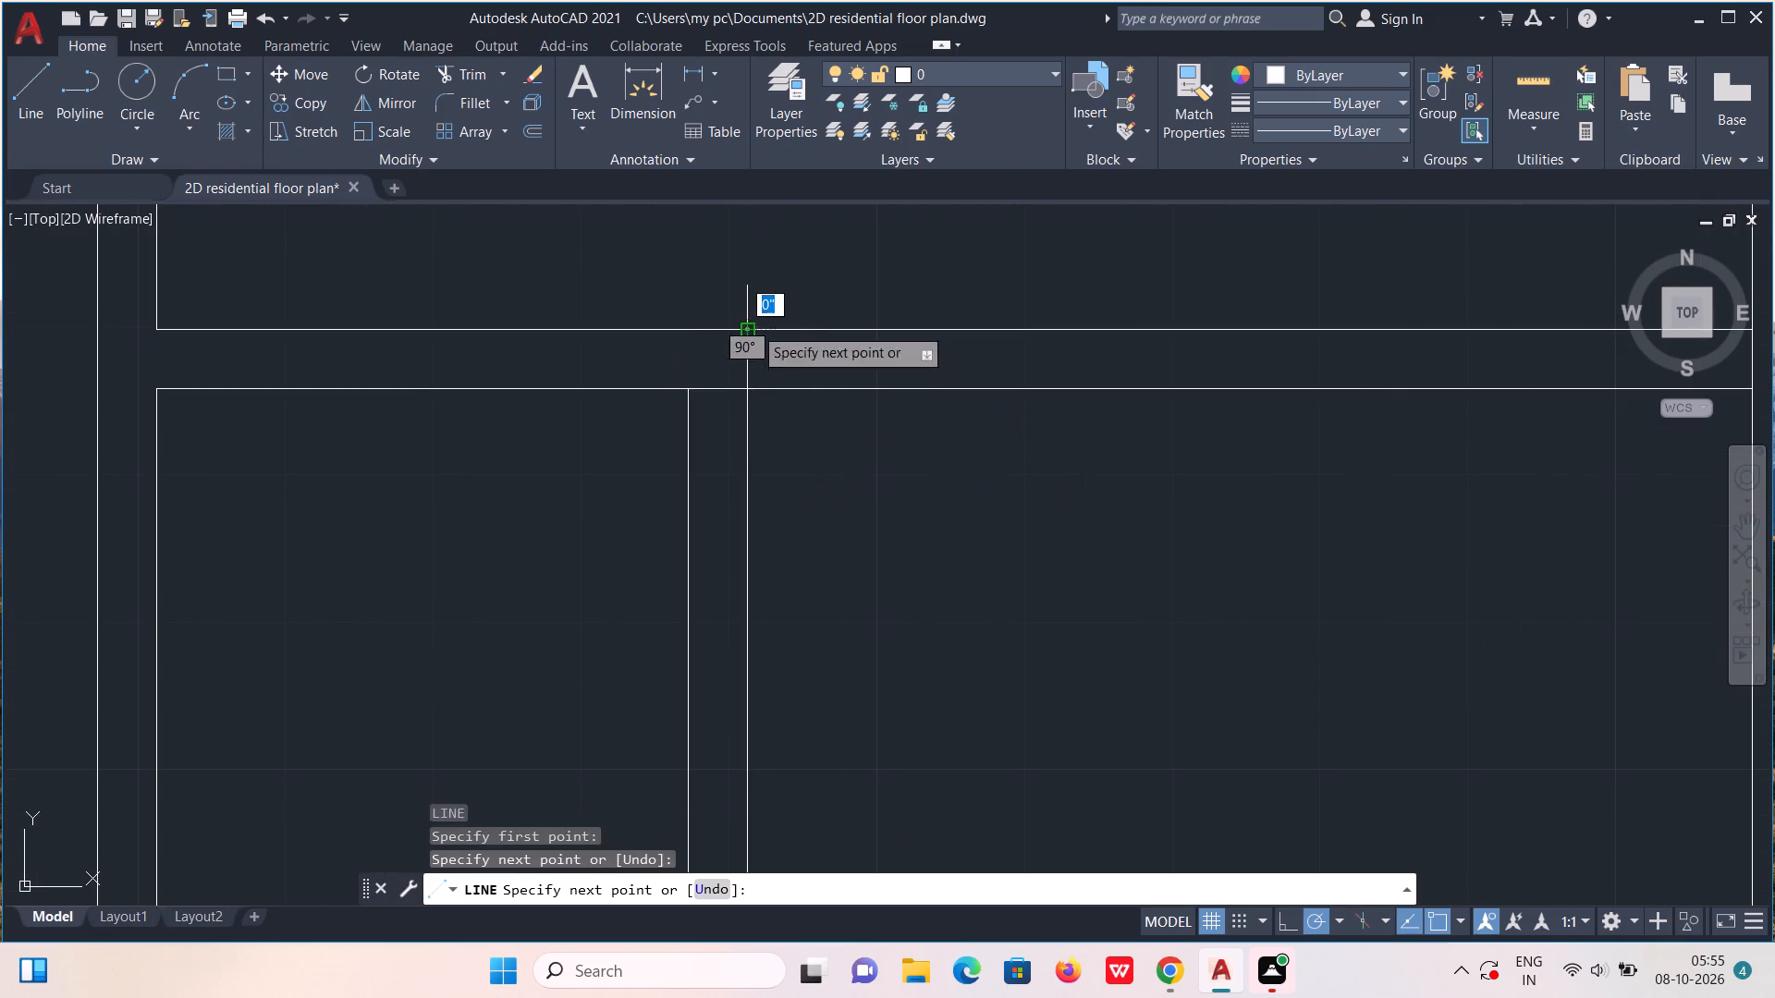
pyautogui.press('Escape')
# Trim away both horizontal partition lines to the right of the new vertical partition, leaving a small corner enclosure.
pyautogui.scroll(-2, 905, 554)
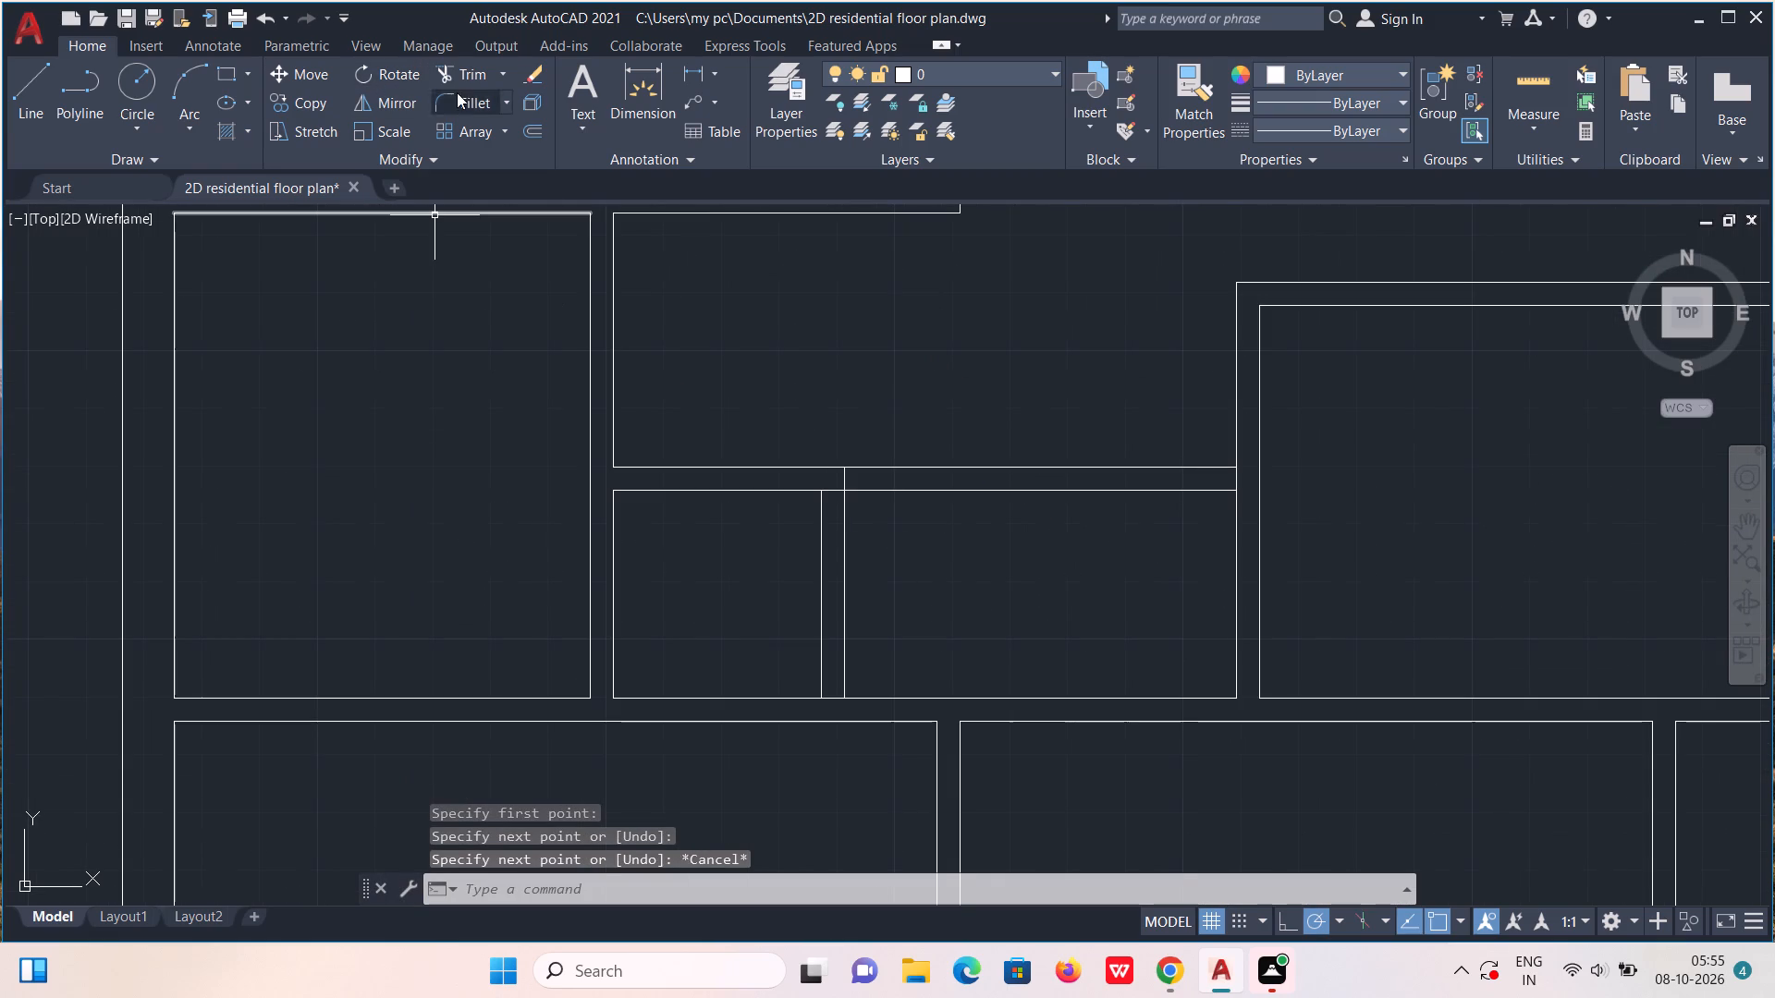
pyautogui.click(472, 74)
pyautogui.moveTo(993, 409); pyautogui.dragTo(998, 528)
pyautogui.scroll(-2, 998, 509)
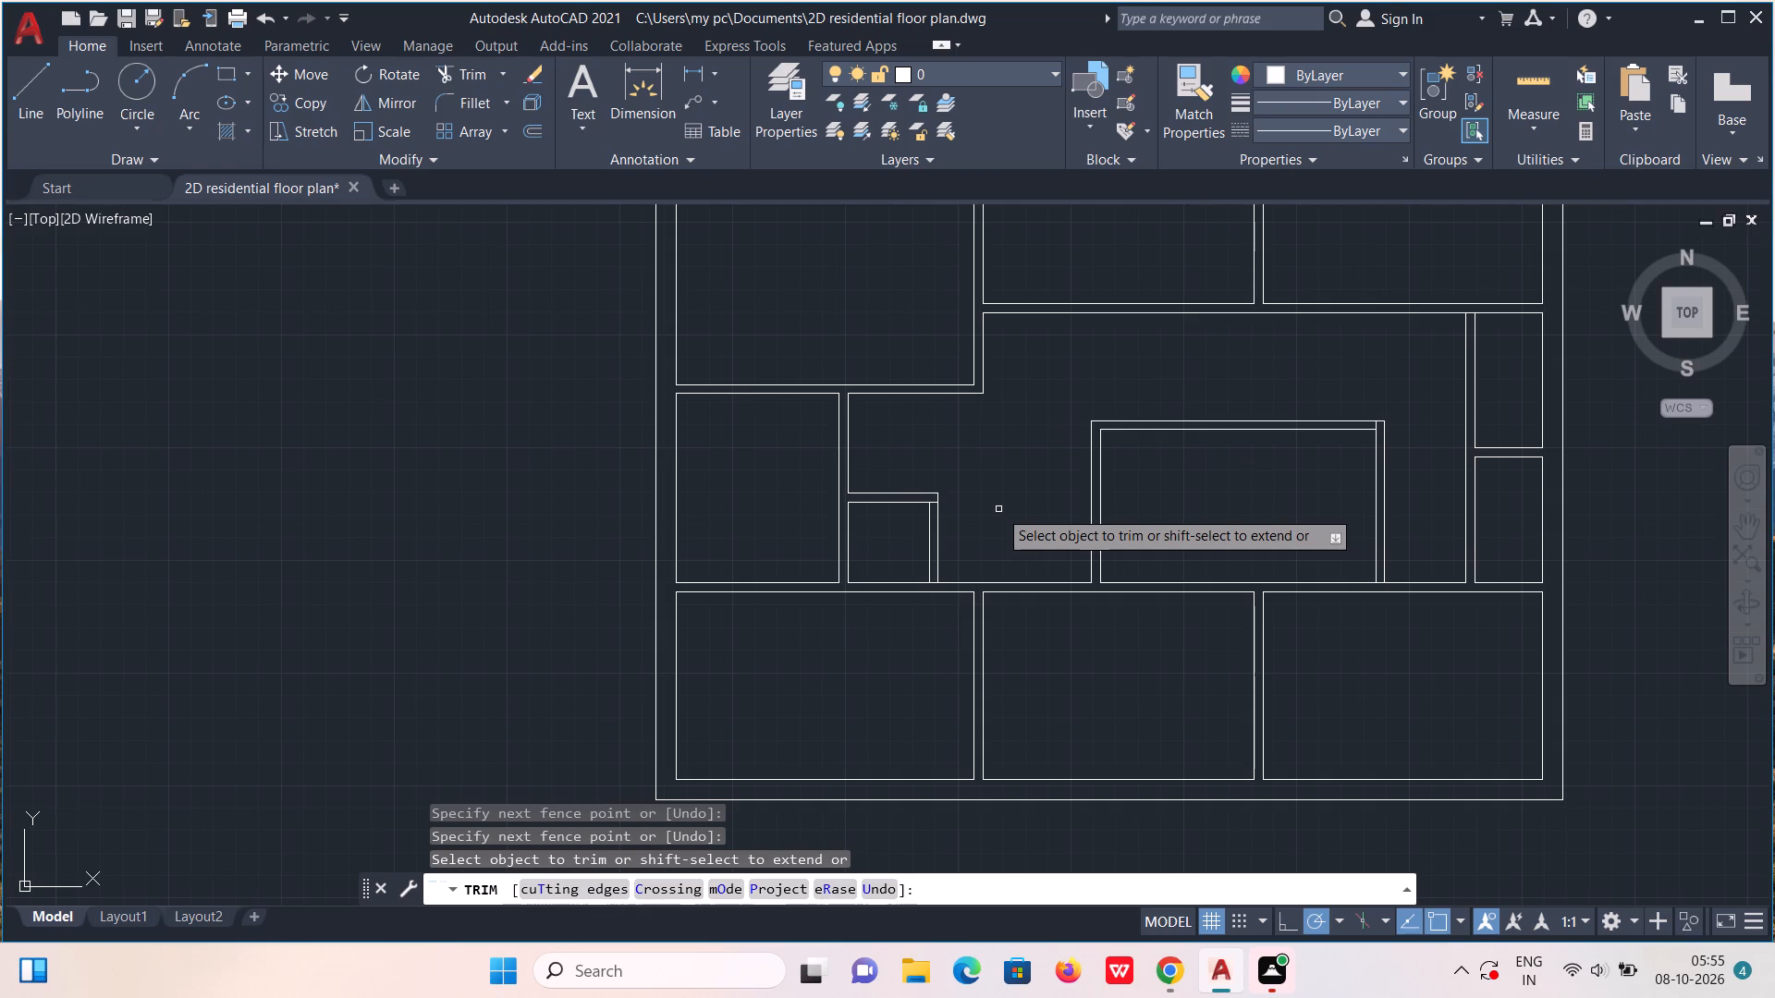
# Trim the inner vertical line's stub between the two partition lines at the small corner enclosure's upper right corner.
pyautogui.scroll(2, 933, 484)
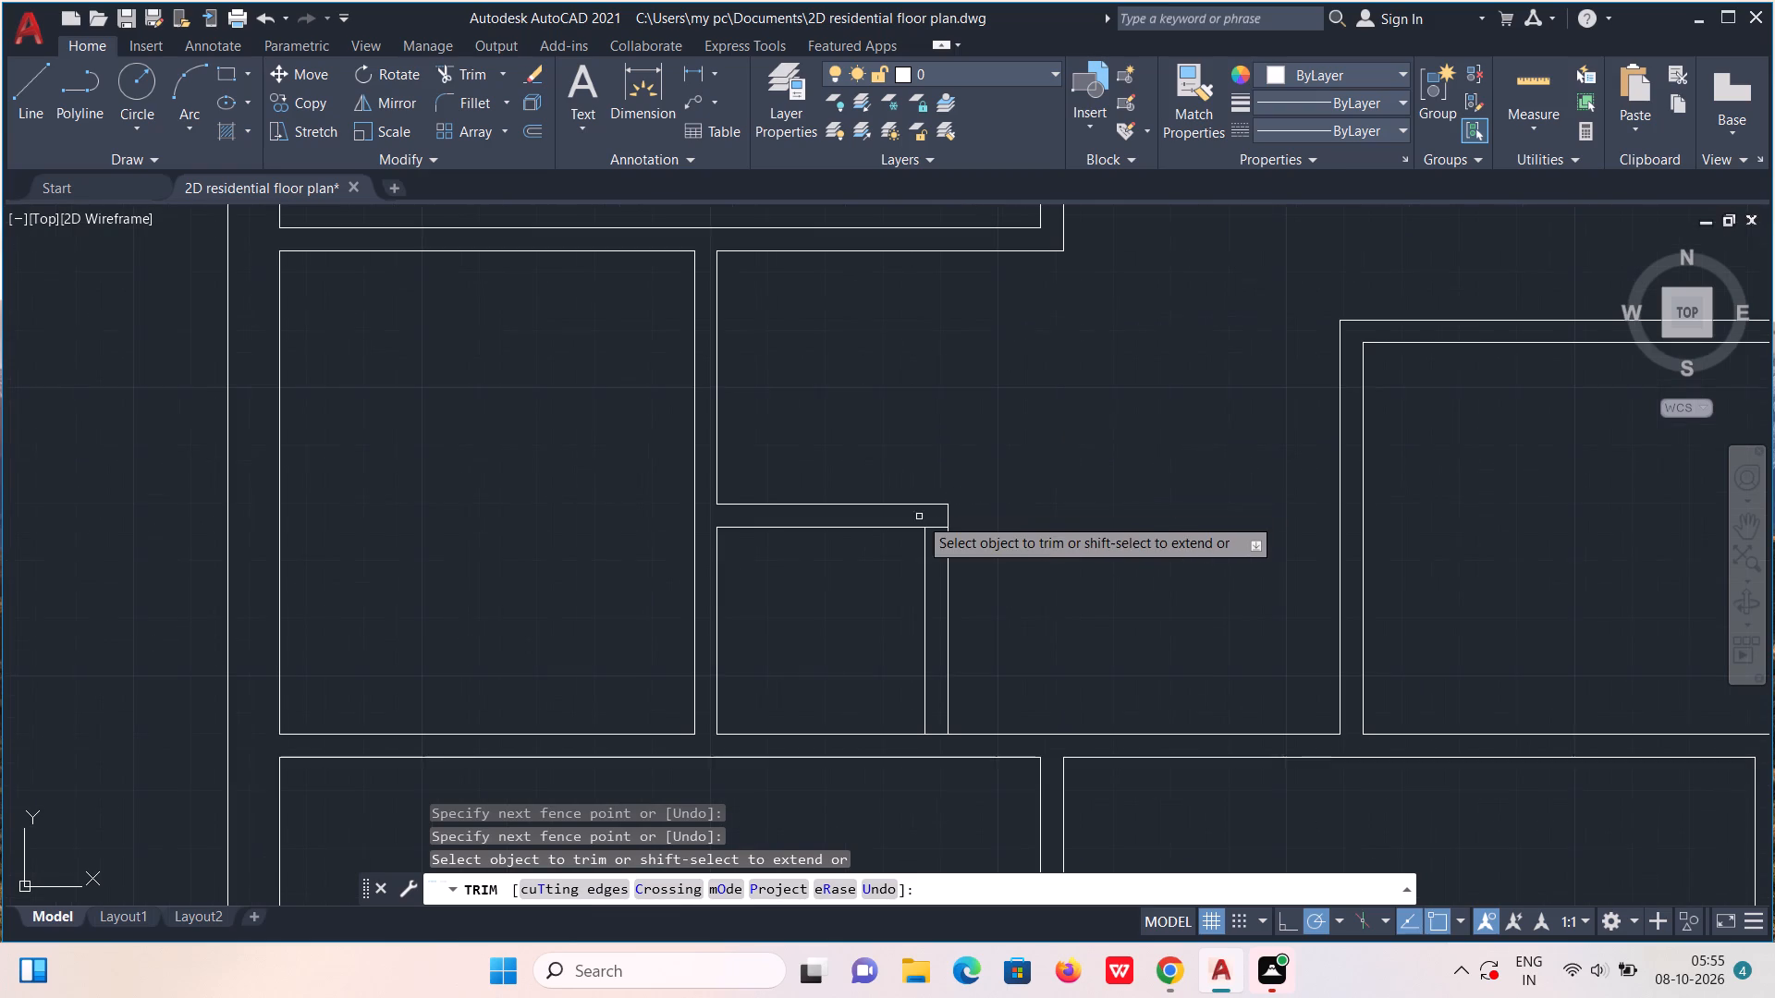
pyautogui.scroll(2, 948, 513)
pyautogui.moveTo(934, 529); pyautogui.dragTo(922, 573)
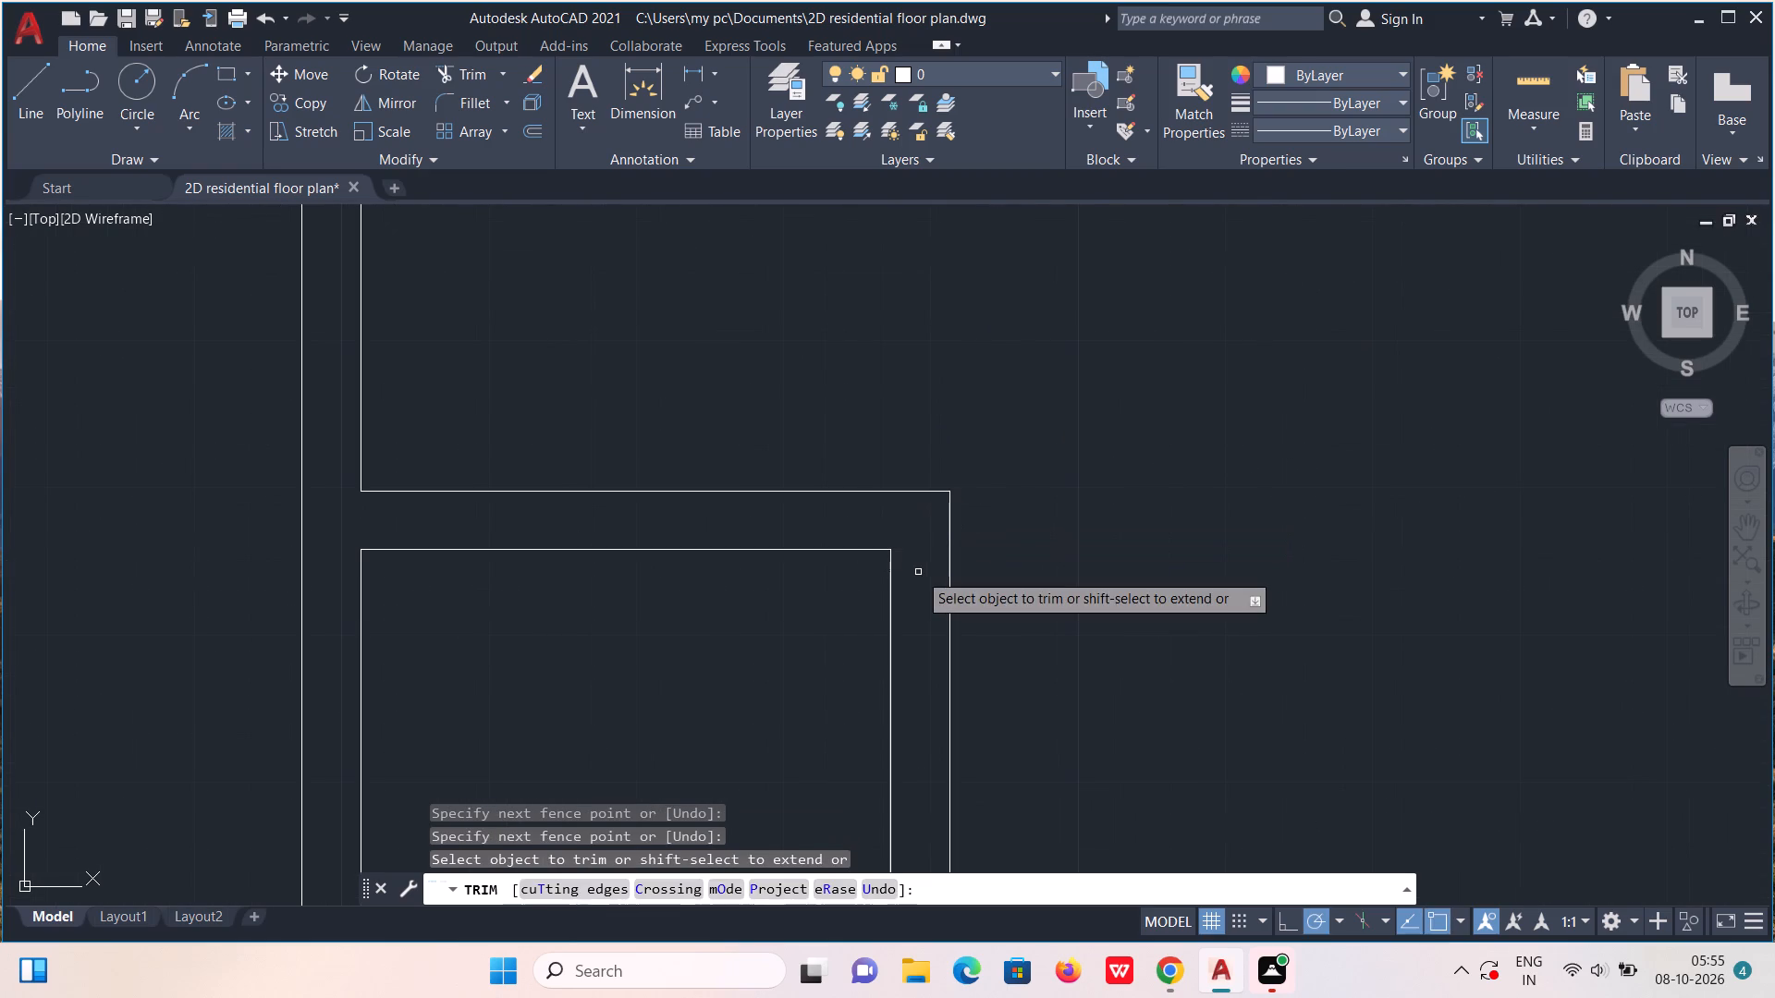
pyautogui.press('Escape')
# Trim the horizontal wall line between the two lines of the central room's right partition at its base.
pyautogui.scroll(-3, 1022, 608)
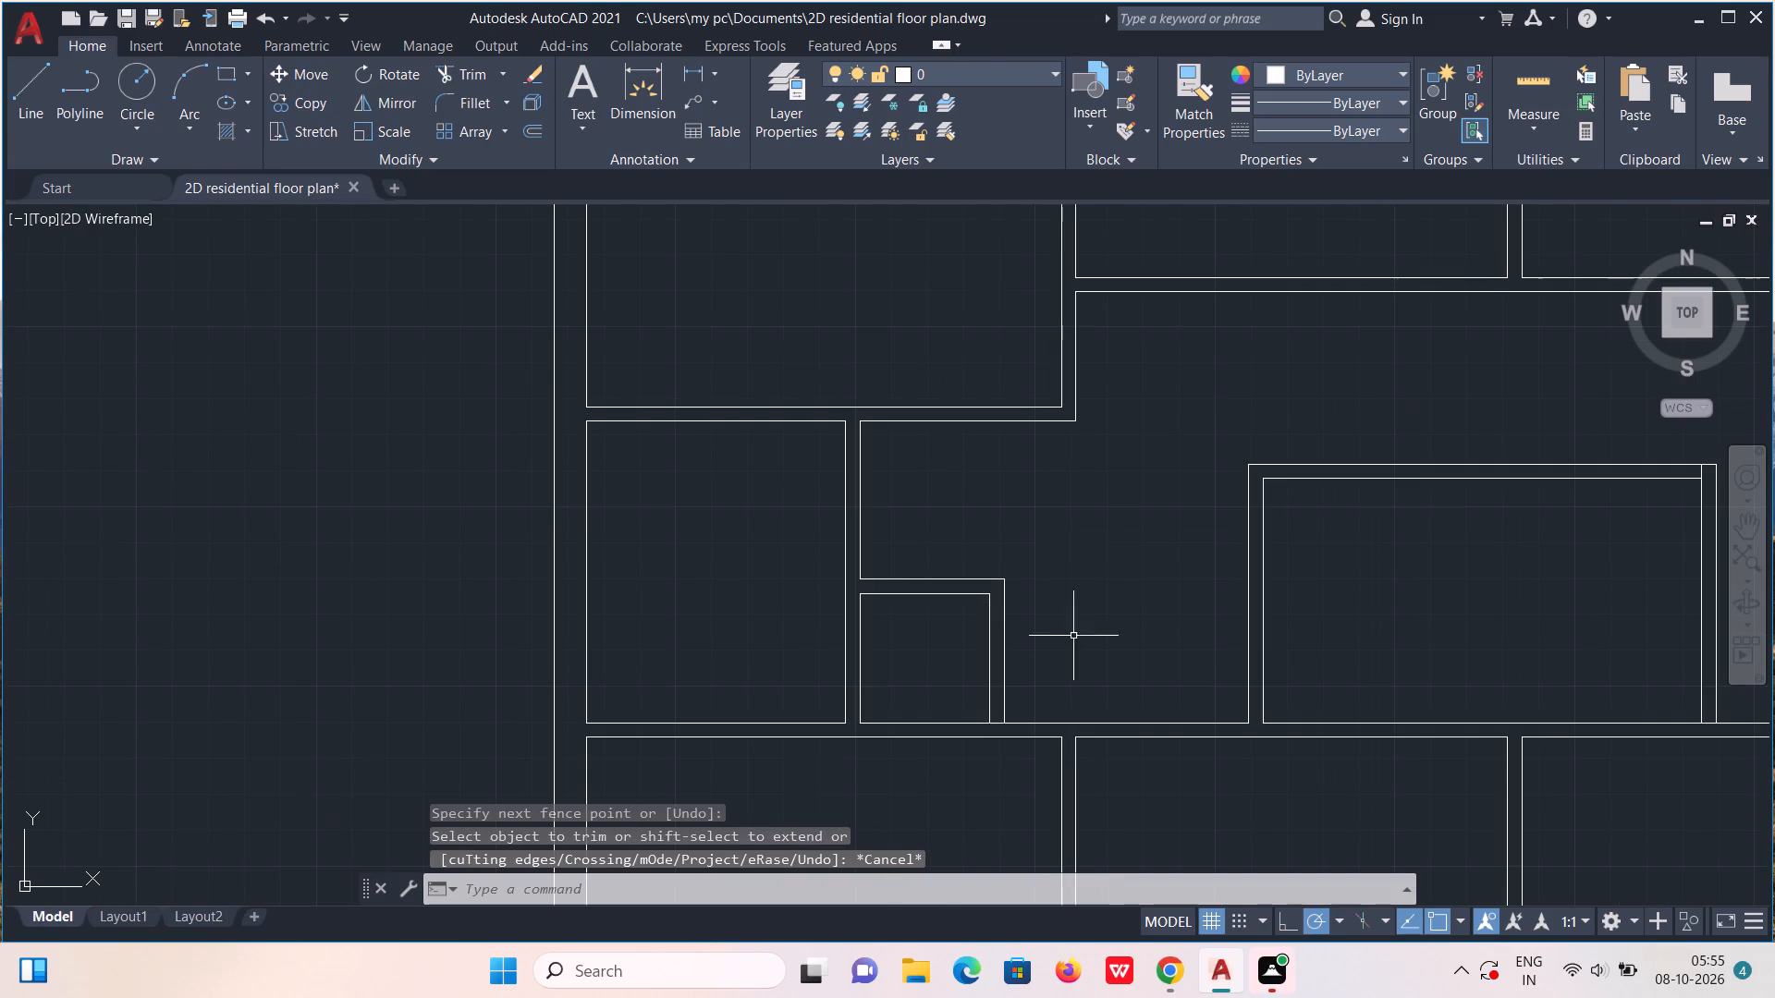
pyautogui.moveTo(1442, 627); pyautogui.dragTo(1054, 682, button='middle')
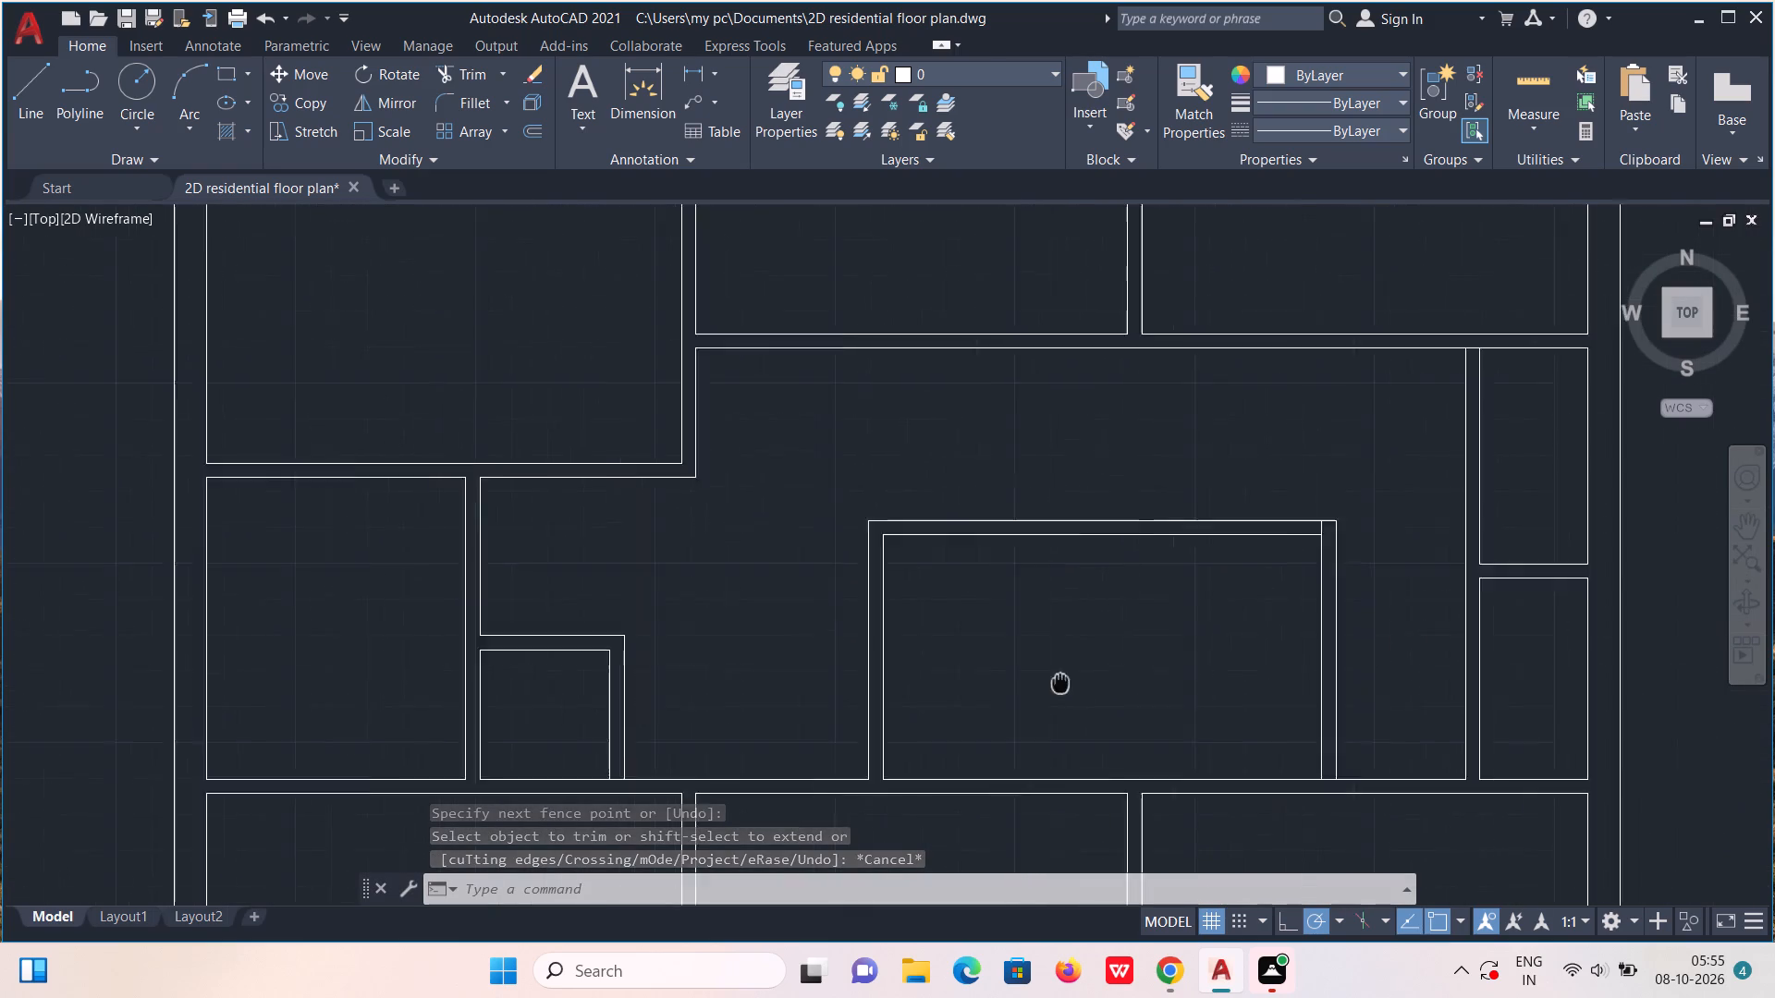
pyautogui.moveTo(1054, 682); pyautogui.dragTo(1004, 633, button='middle')
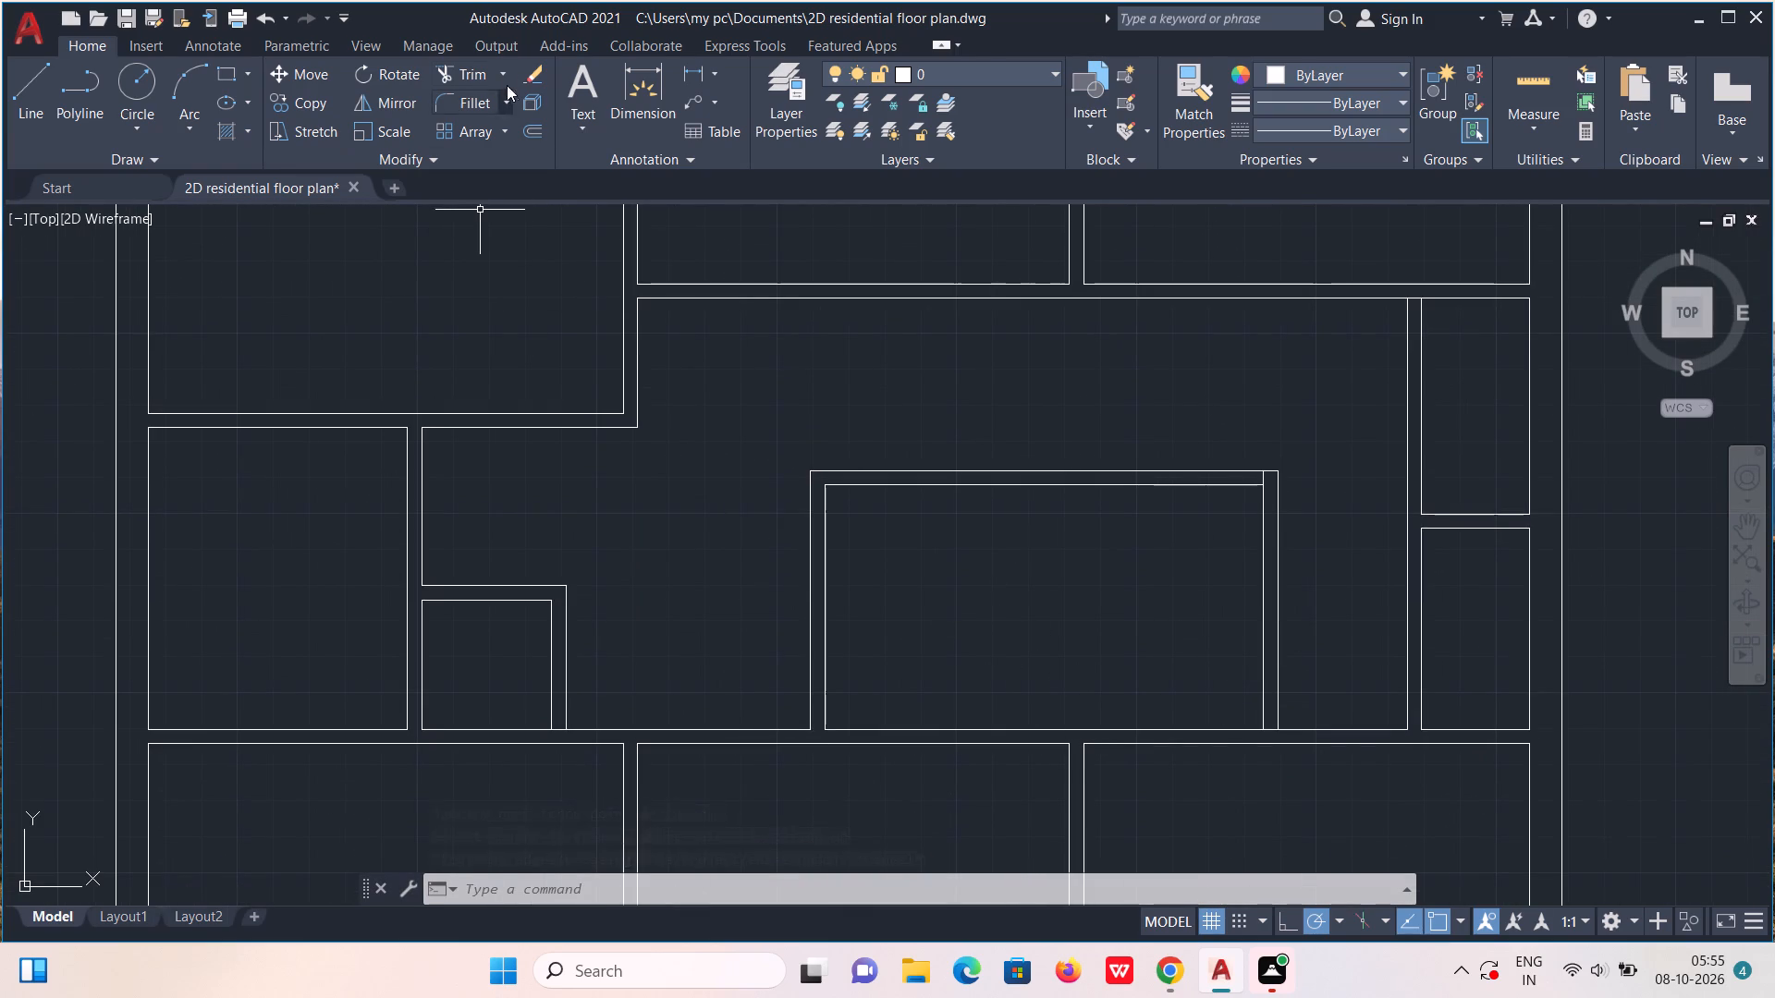
pyautogui.click(474, 64)
pyautogui.scroll(3, 1474, 754)
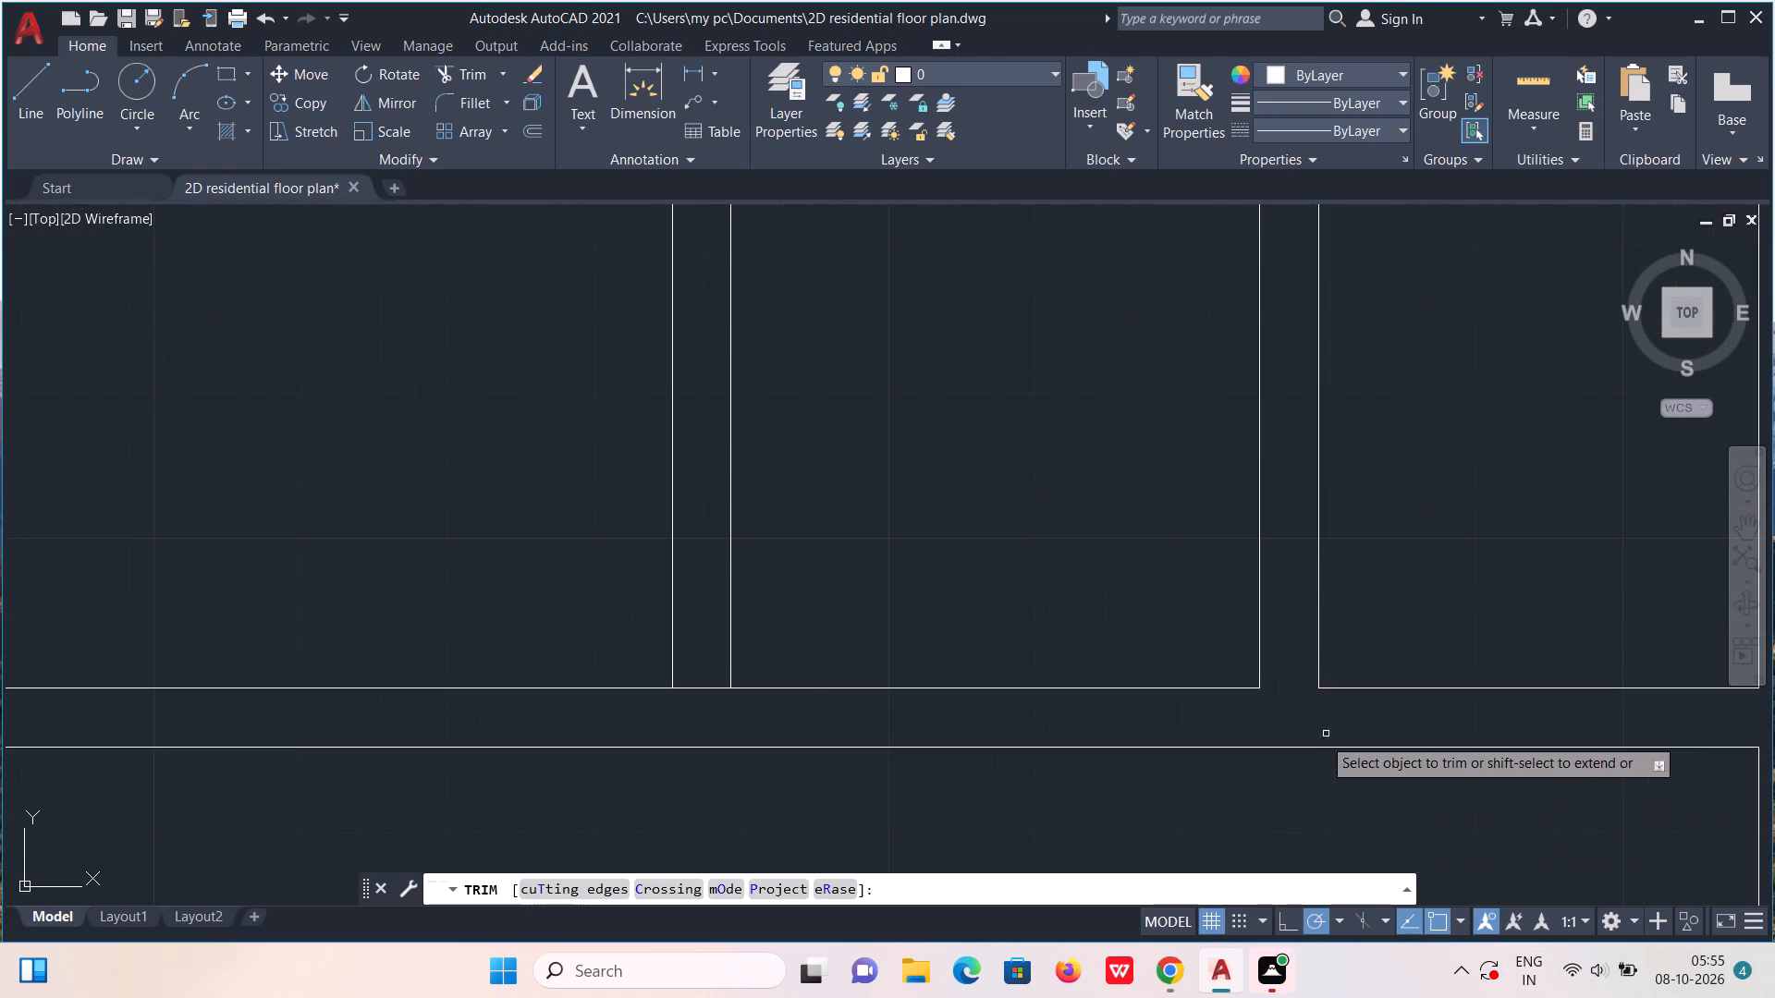
pyautogui.moveTo(701, 662); pyautogui.dragTo(697, 699)
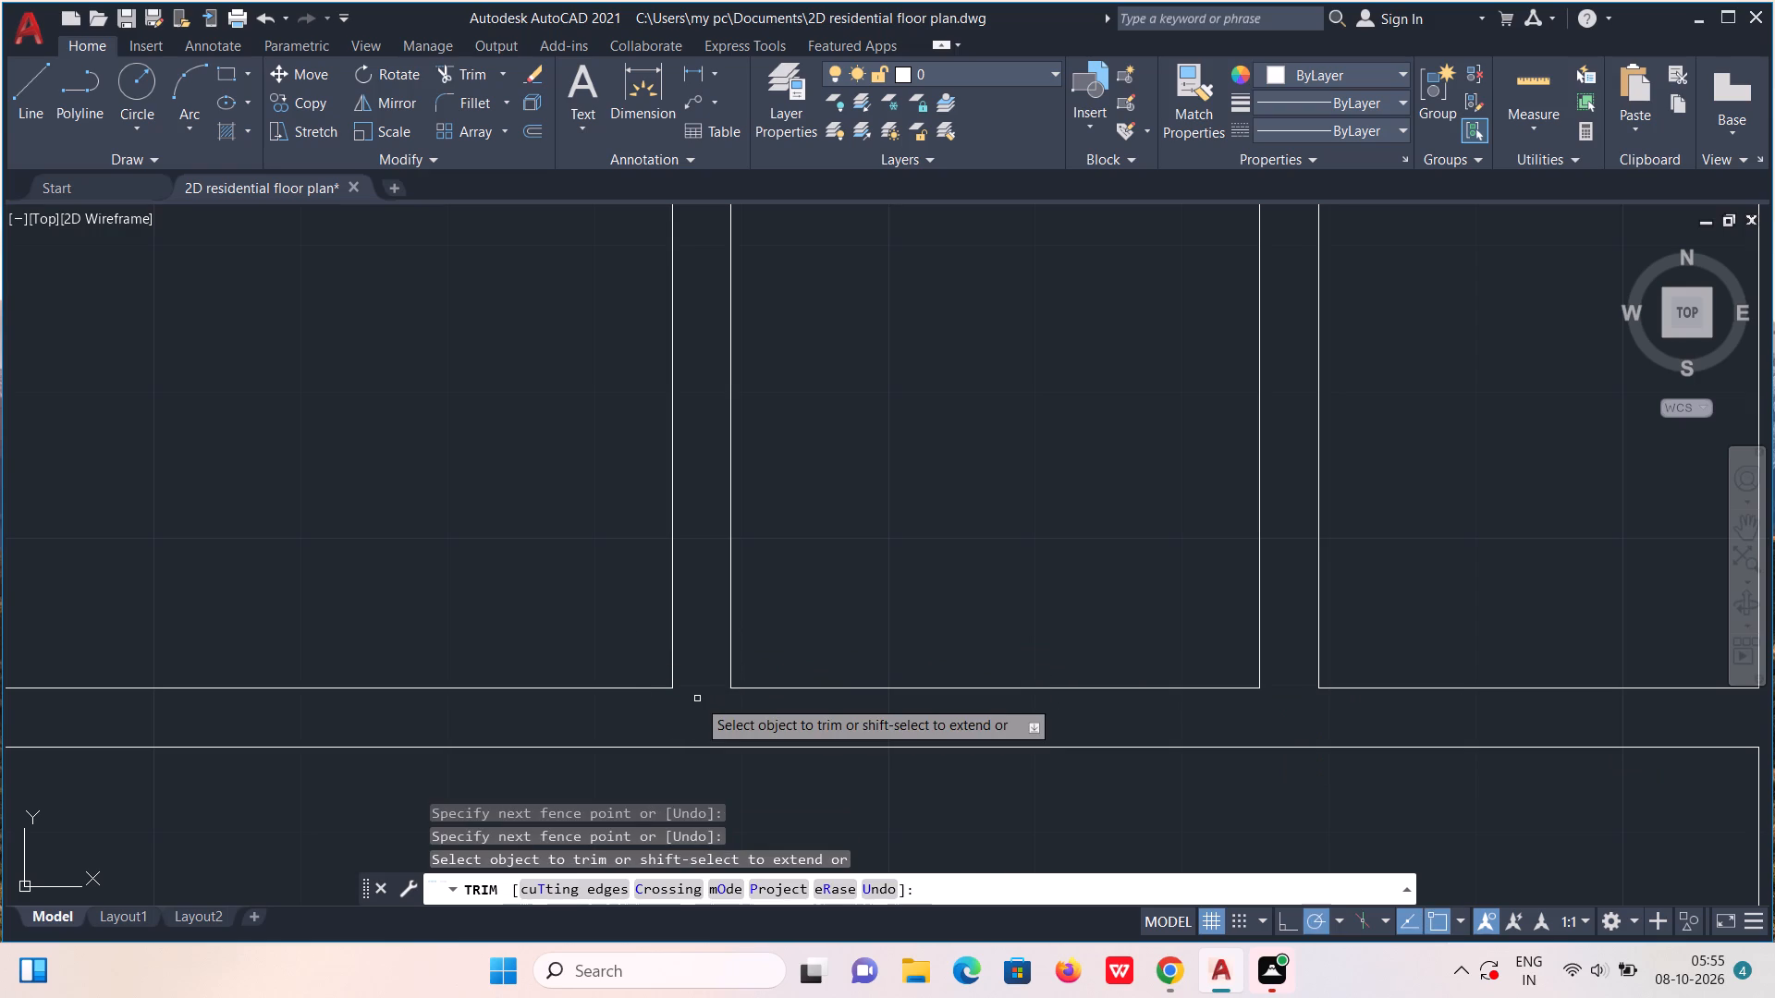
pyautogui.press('Escape')
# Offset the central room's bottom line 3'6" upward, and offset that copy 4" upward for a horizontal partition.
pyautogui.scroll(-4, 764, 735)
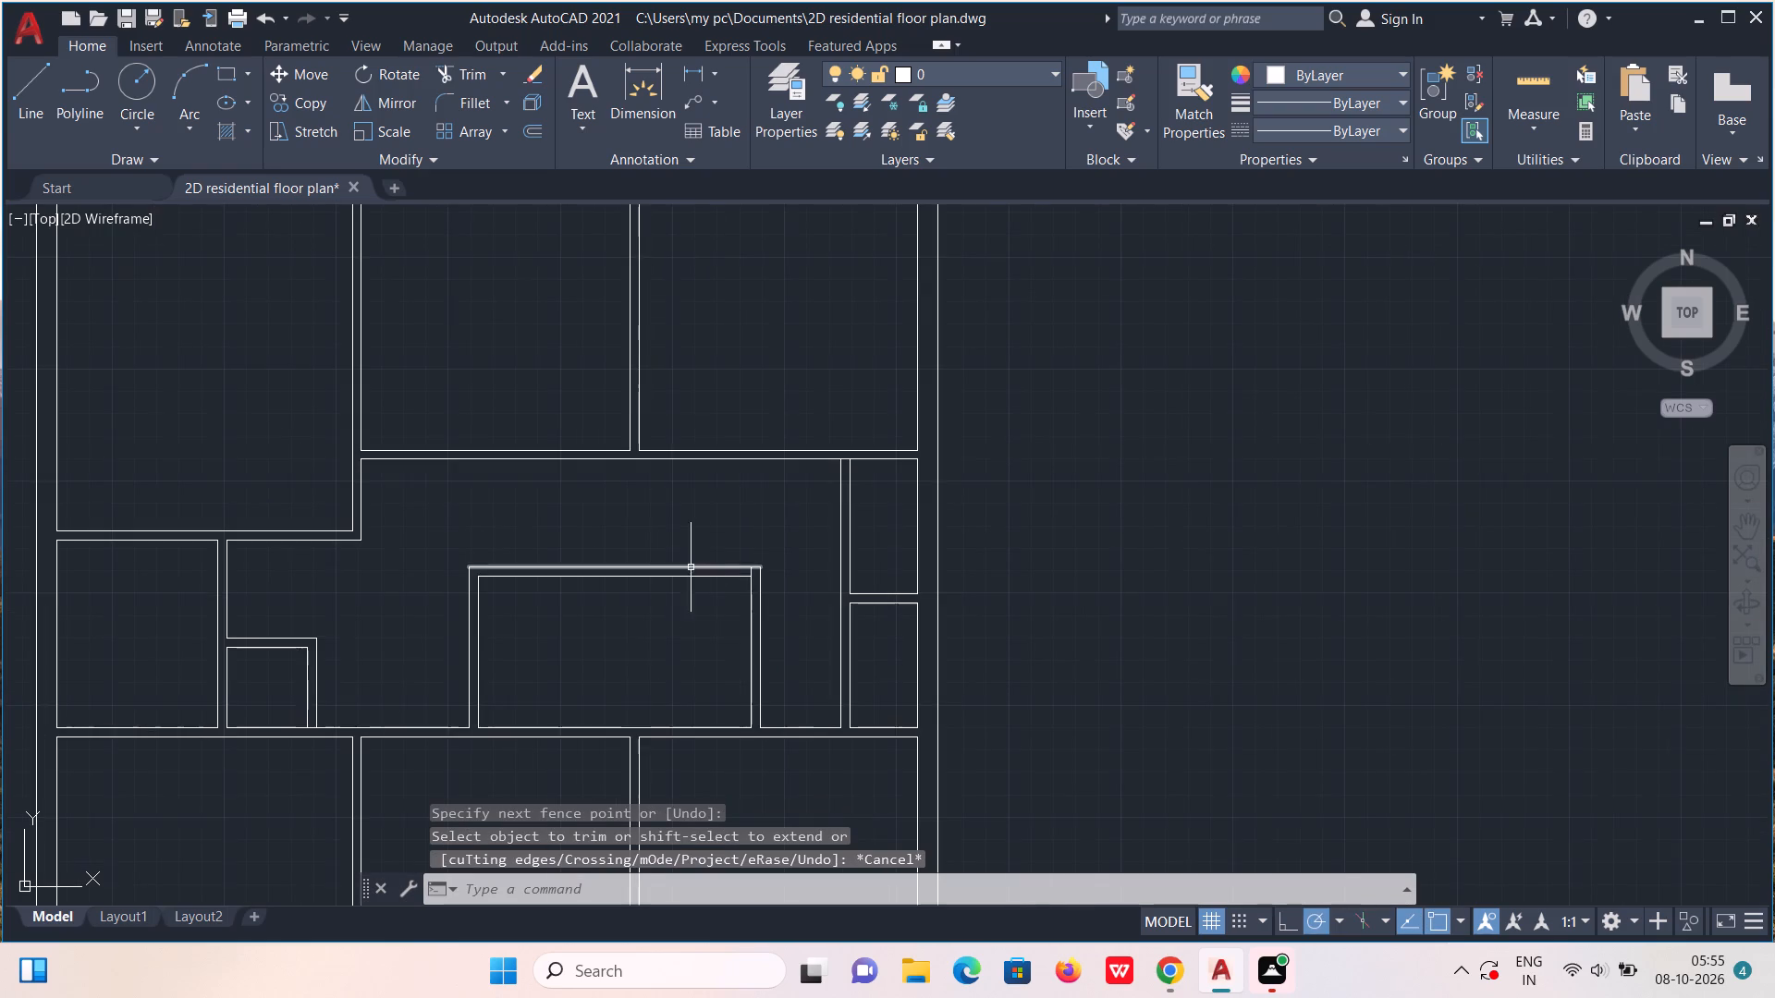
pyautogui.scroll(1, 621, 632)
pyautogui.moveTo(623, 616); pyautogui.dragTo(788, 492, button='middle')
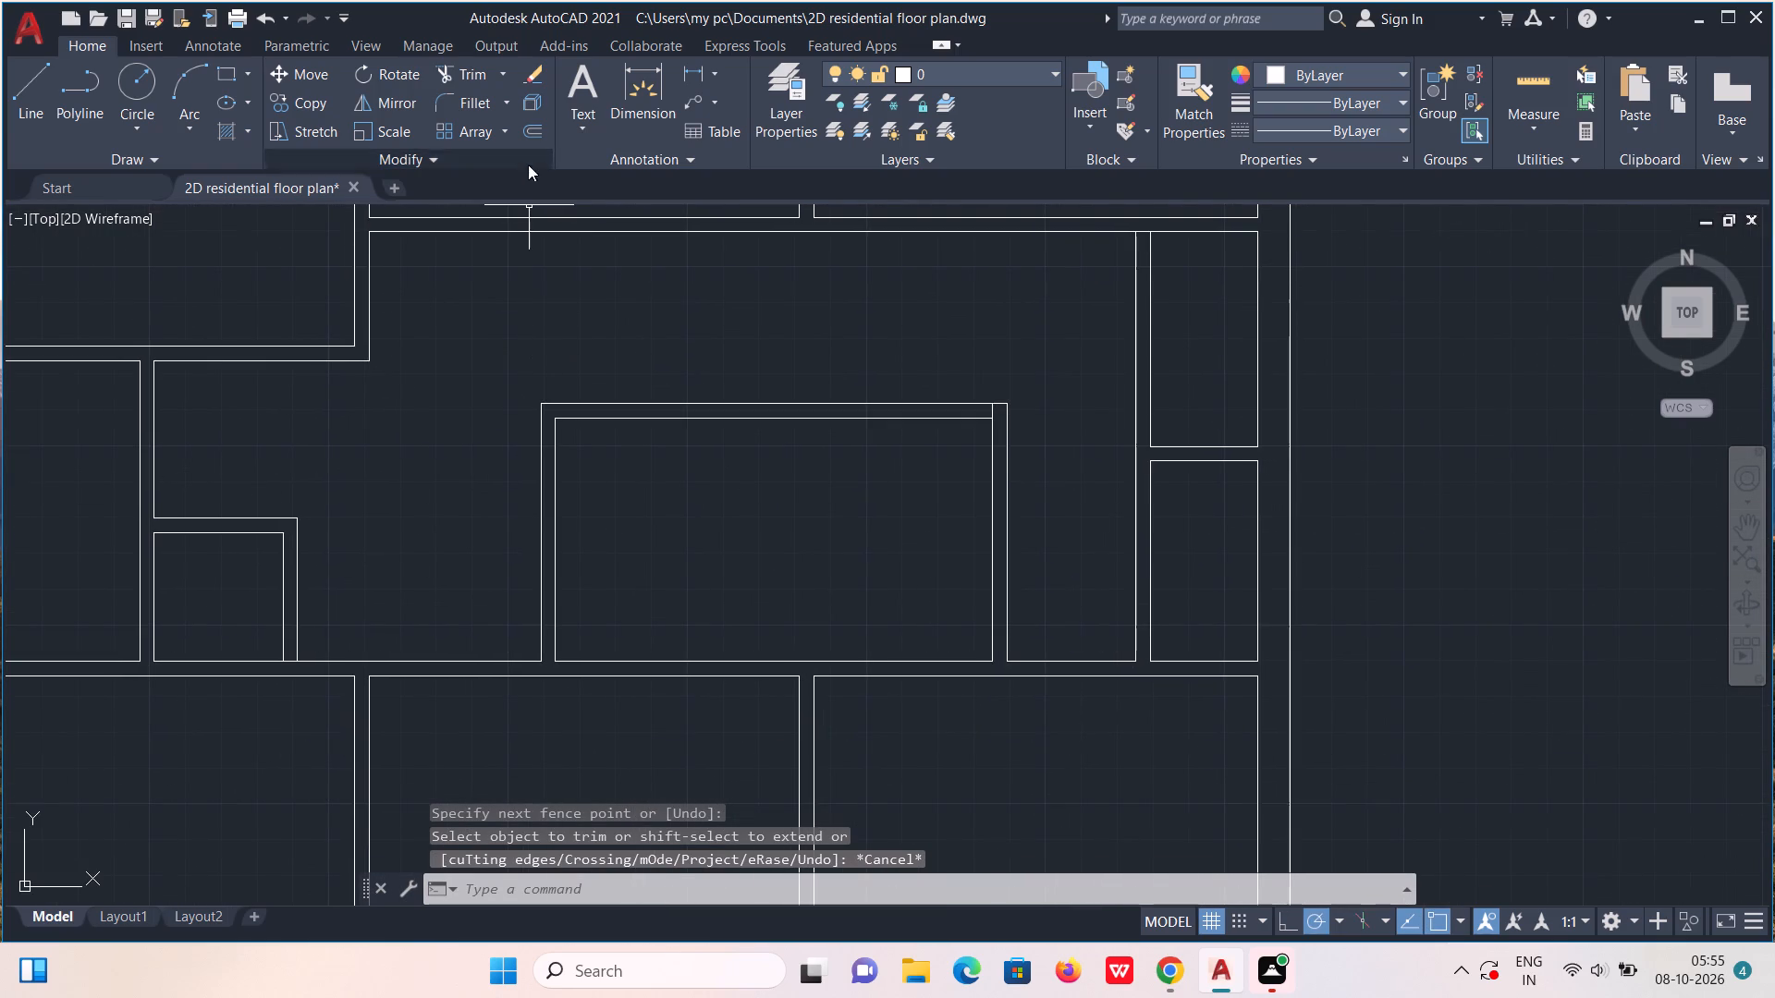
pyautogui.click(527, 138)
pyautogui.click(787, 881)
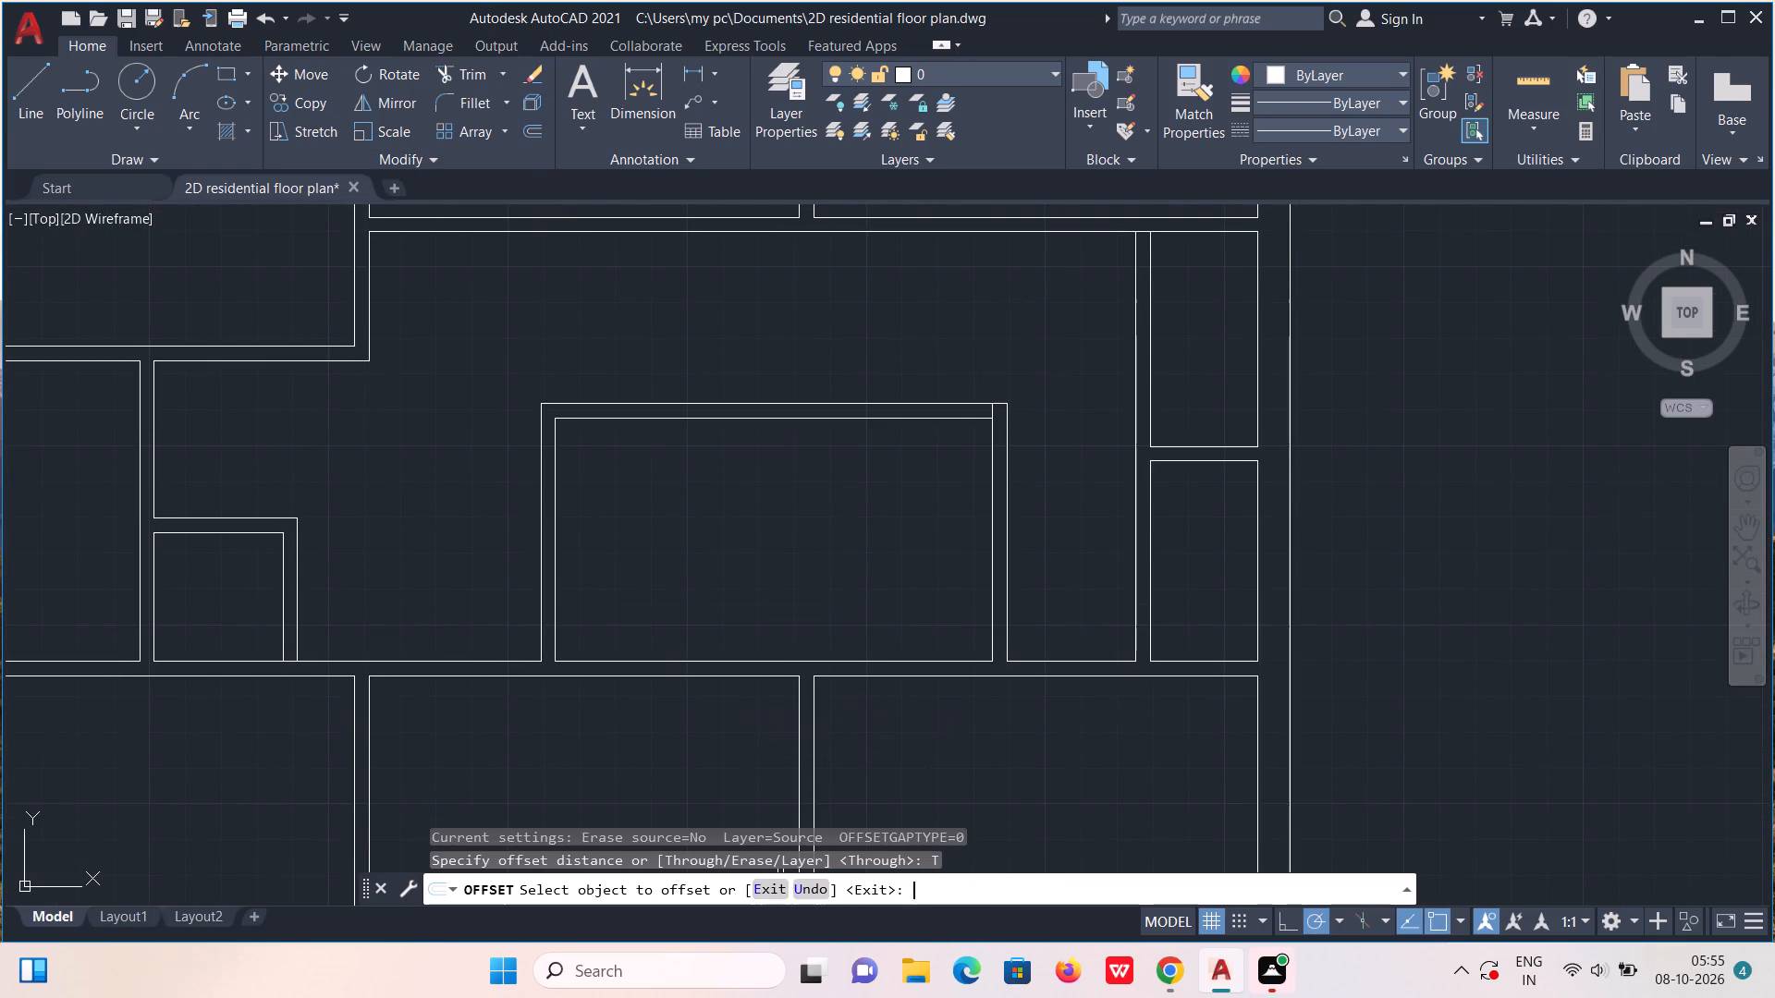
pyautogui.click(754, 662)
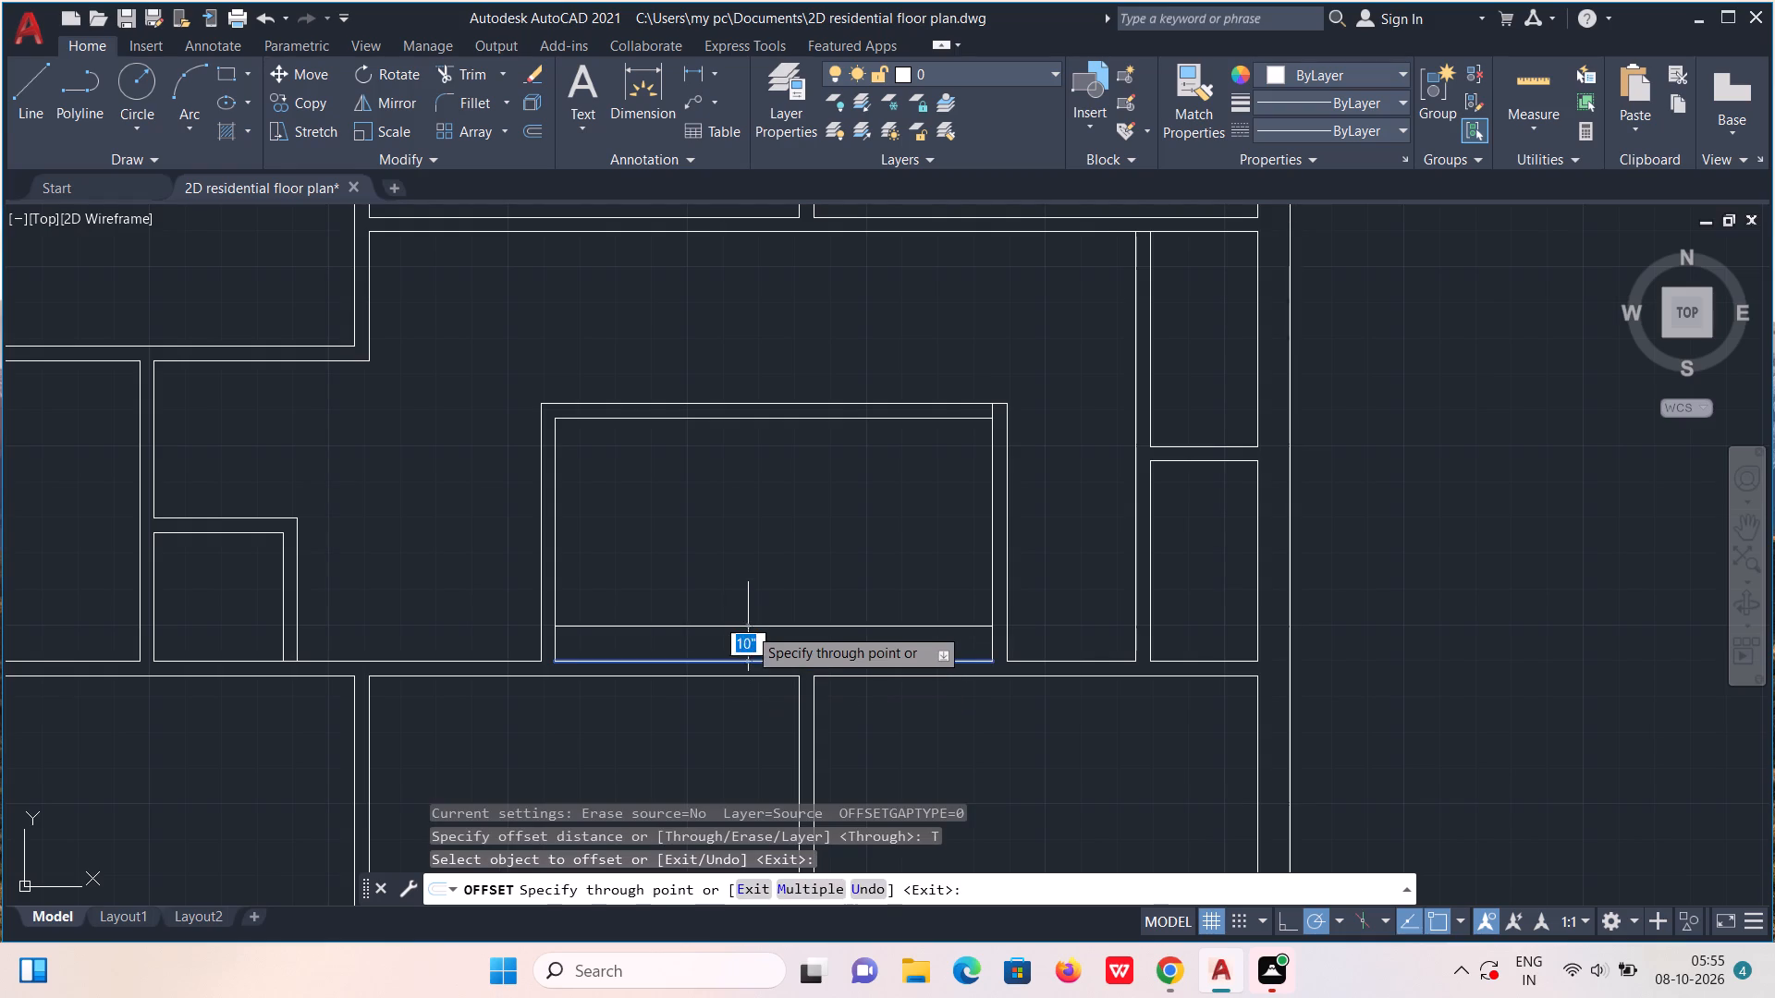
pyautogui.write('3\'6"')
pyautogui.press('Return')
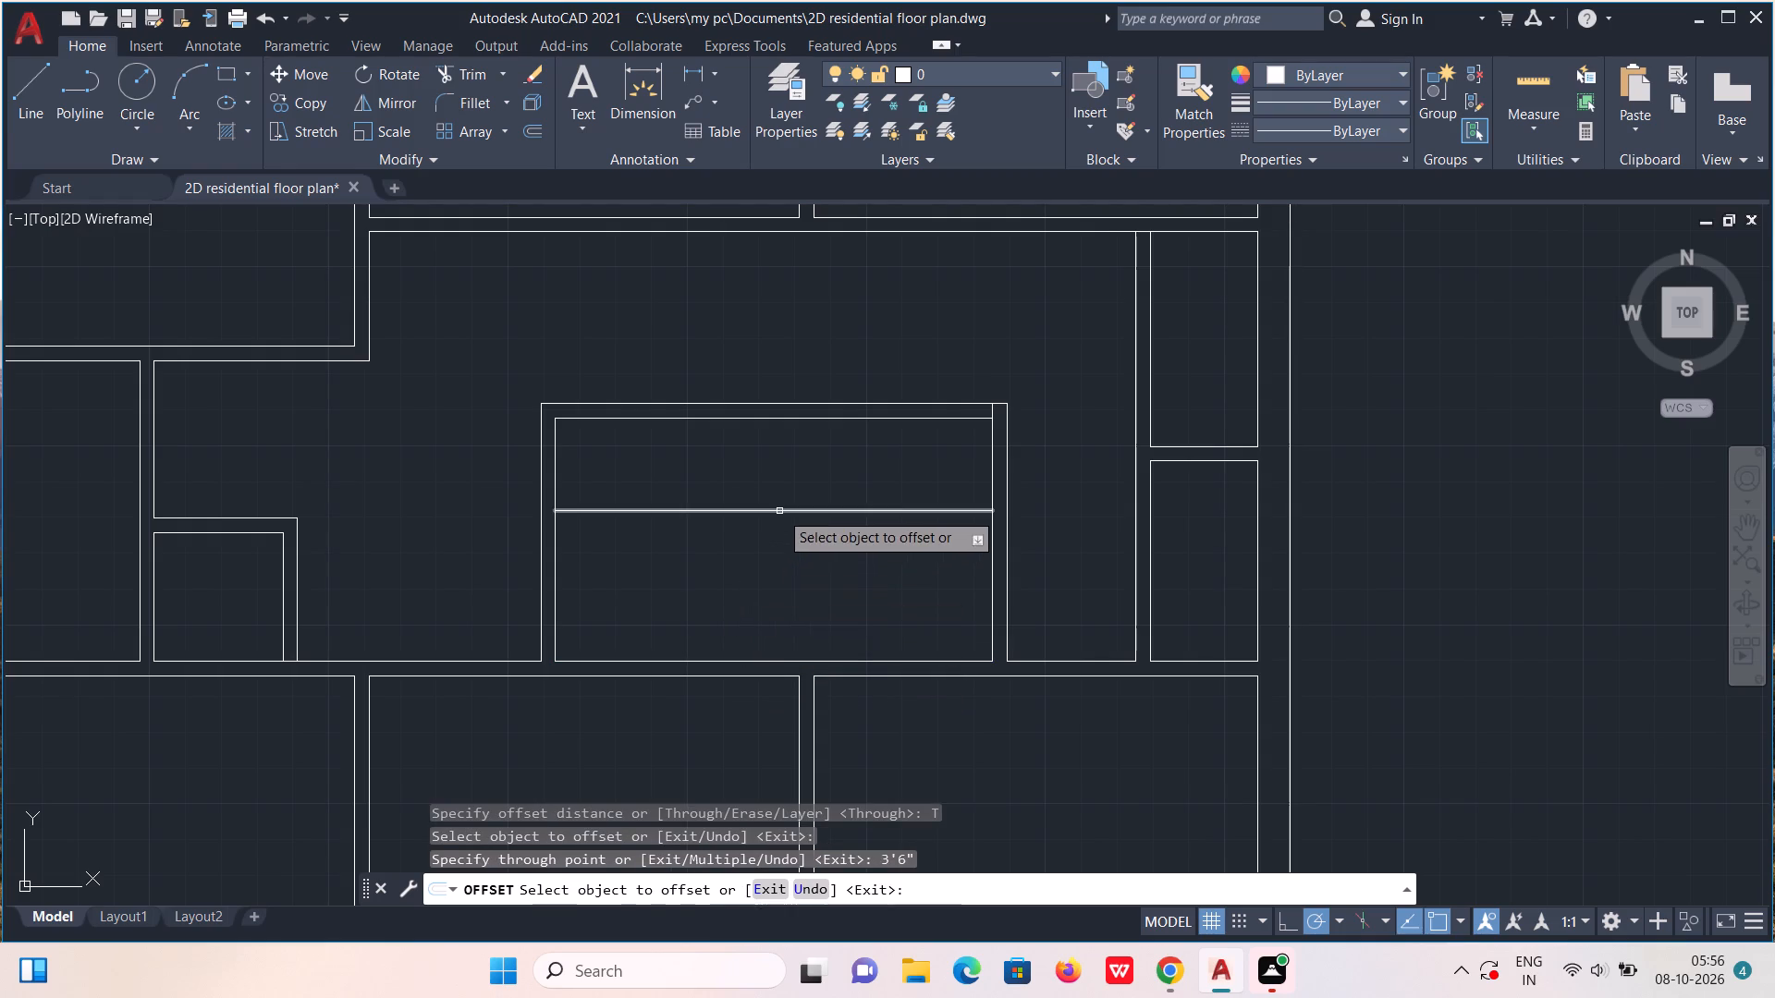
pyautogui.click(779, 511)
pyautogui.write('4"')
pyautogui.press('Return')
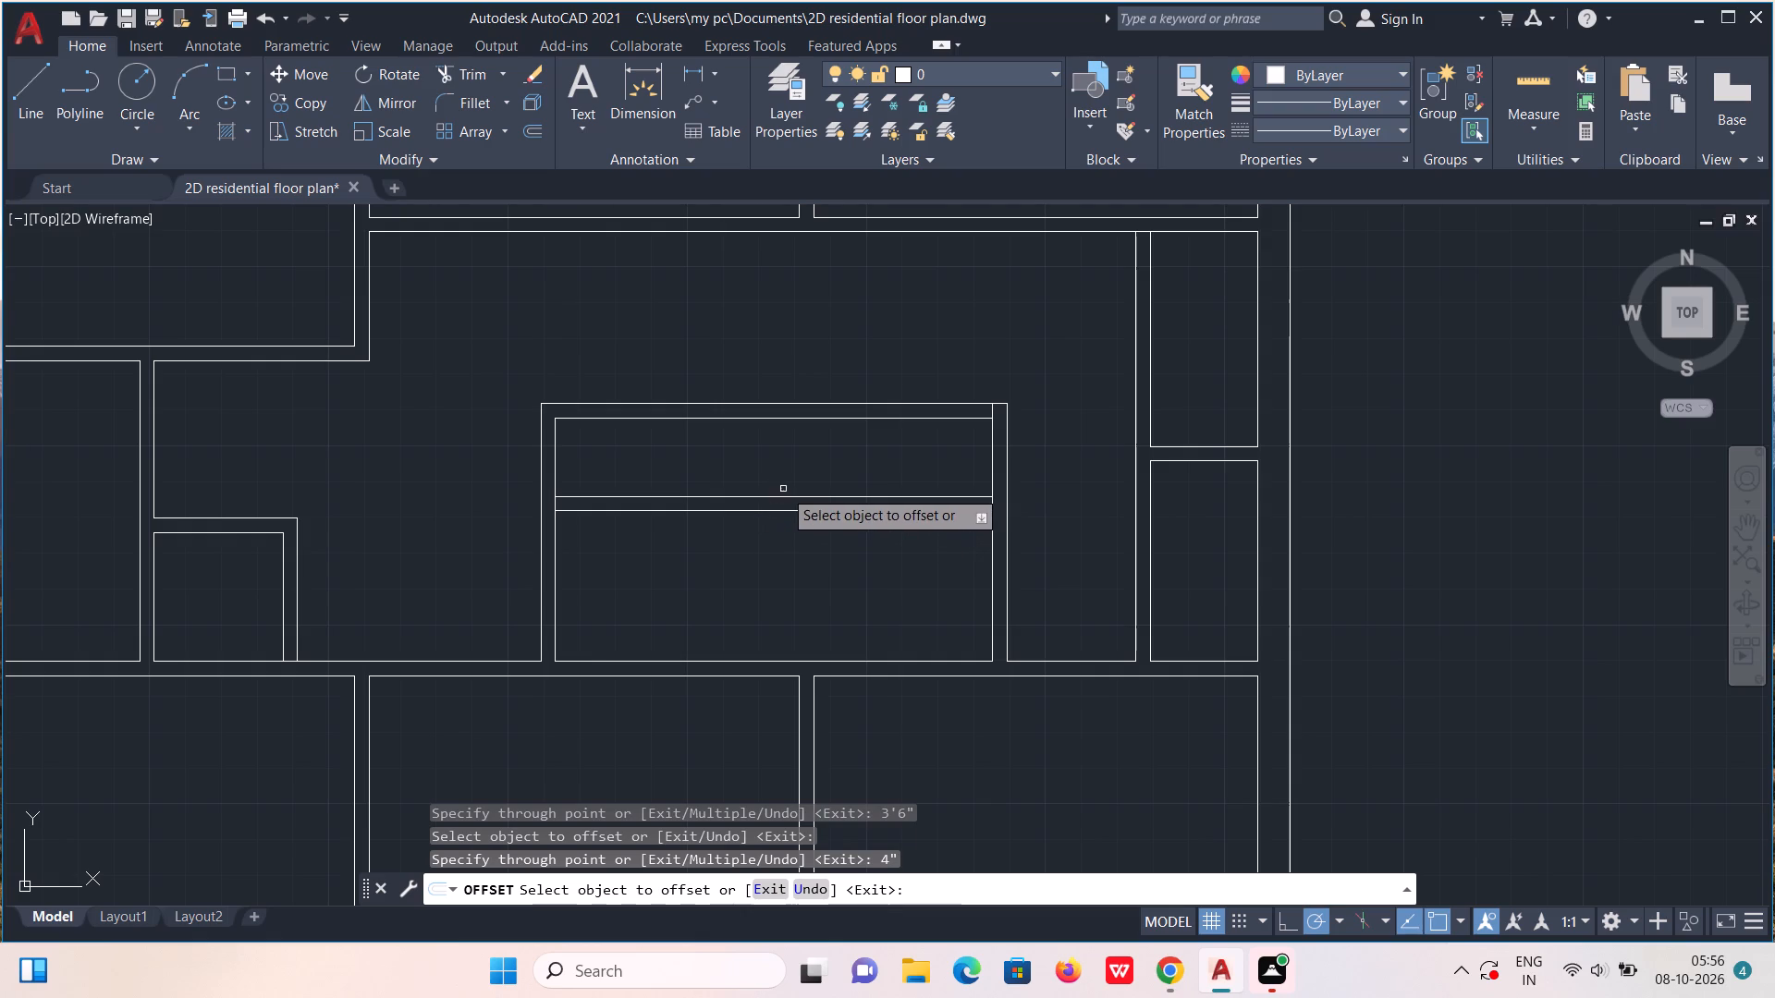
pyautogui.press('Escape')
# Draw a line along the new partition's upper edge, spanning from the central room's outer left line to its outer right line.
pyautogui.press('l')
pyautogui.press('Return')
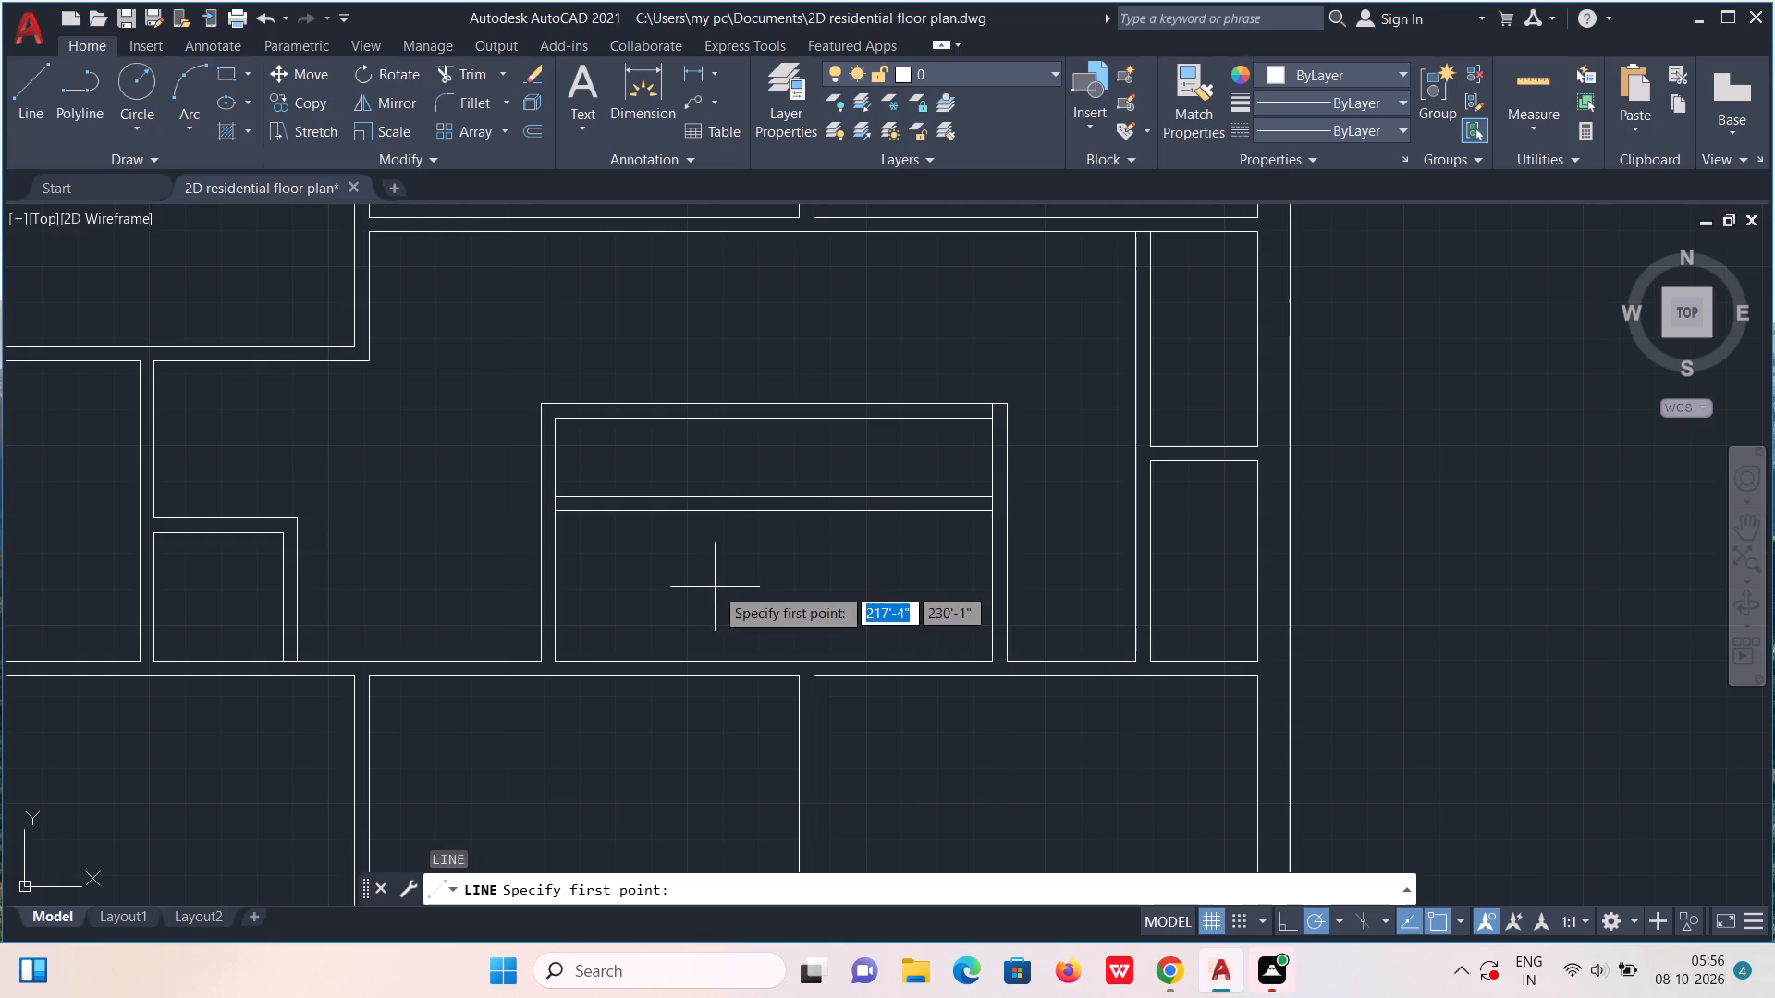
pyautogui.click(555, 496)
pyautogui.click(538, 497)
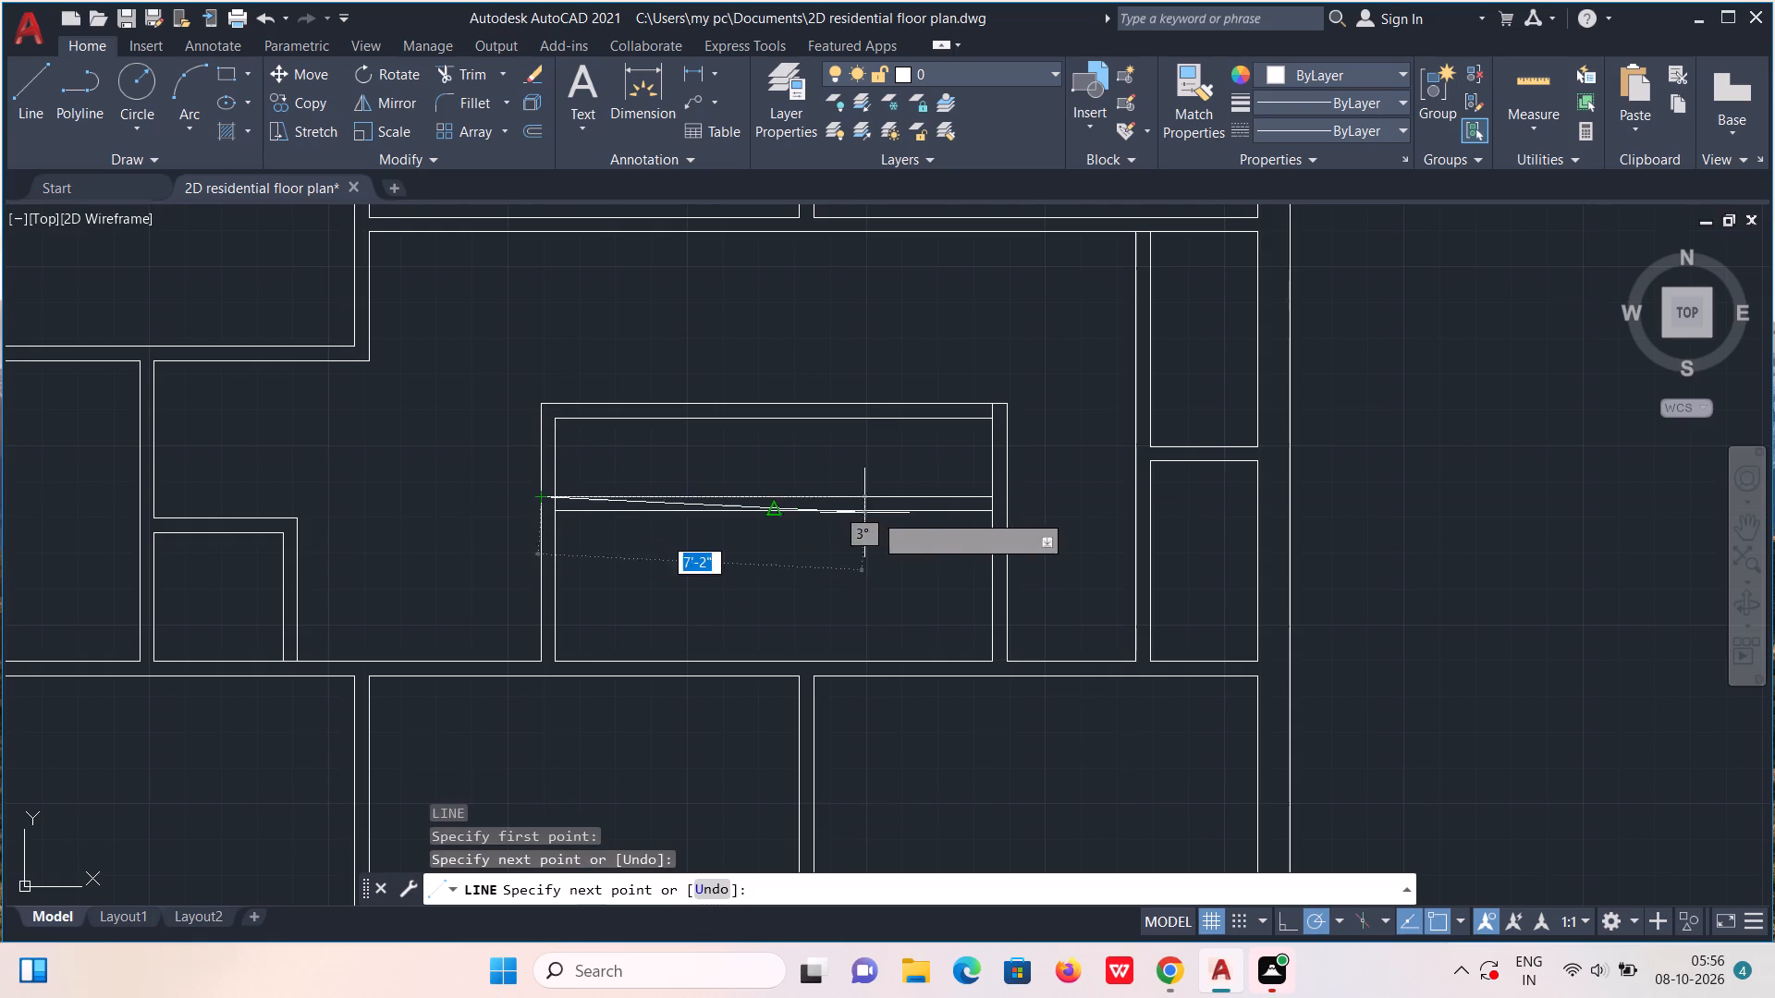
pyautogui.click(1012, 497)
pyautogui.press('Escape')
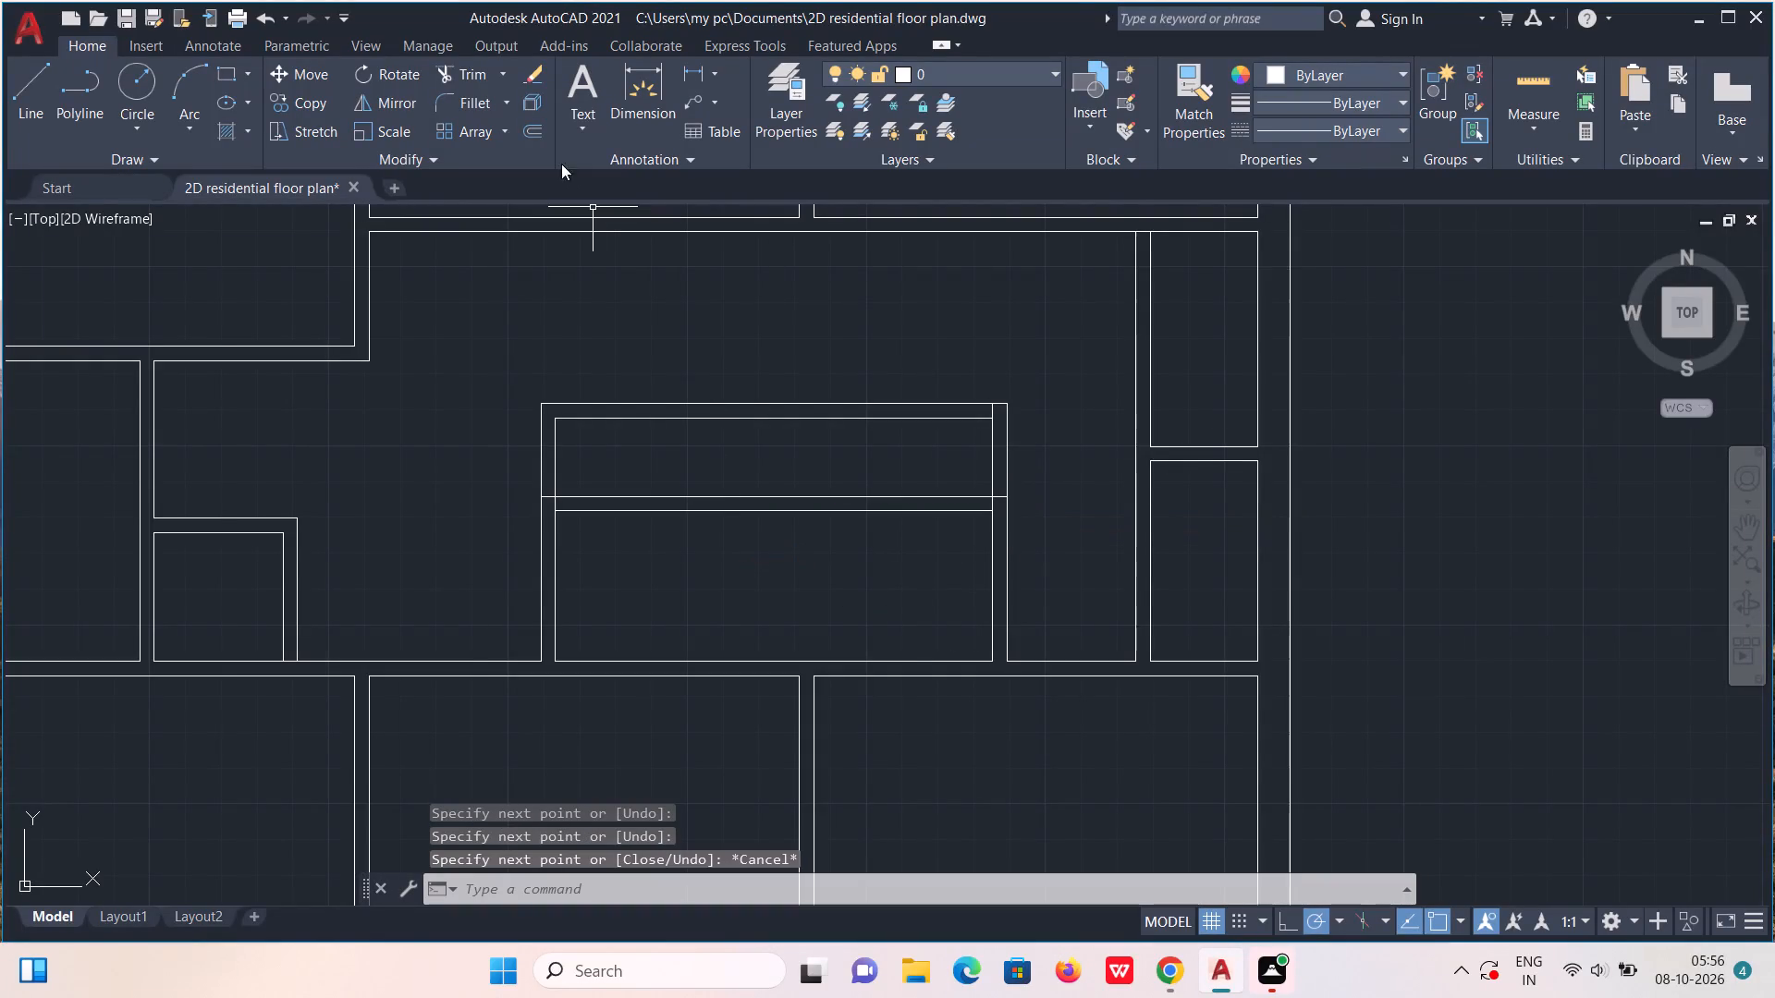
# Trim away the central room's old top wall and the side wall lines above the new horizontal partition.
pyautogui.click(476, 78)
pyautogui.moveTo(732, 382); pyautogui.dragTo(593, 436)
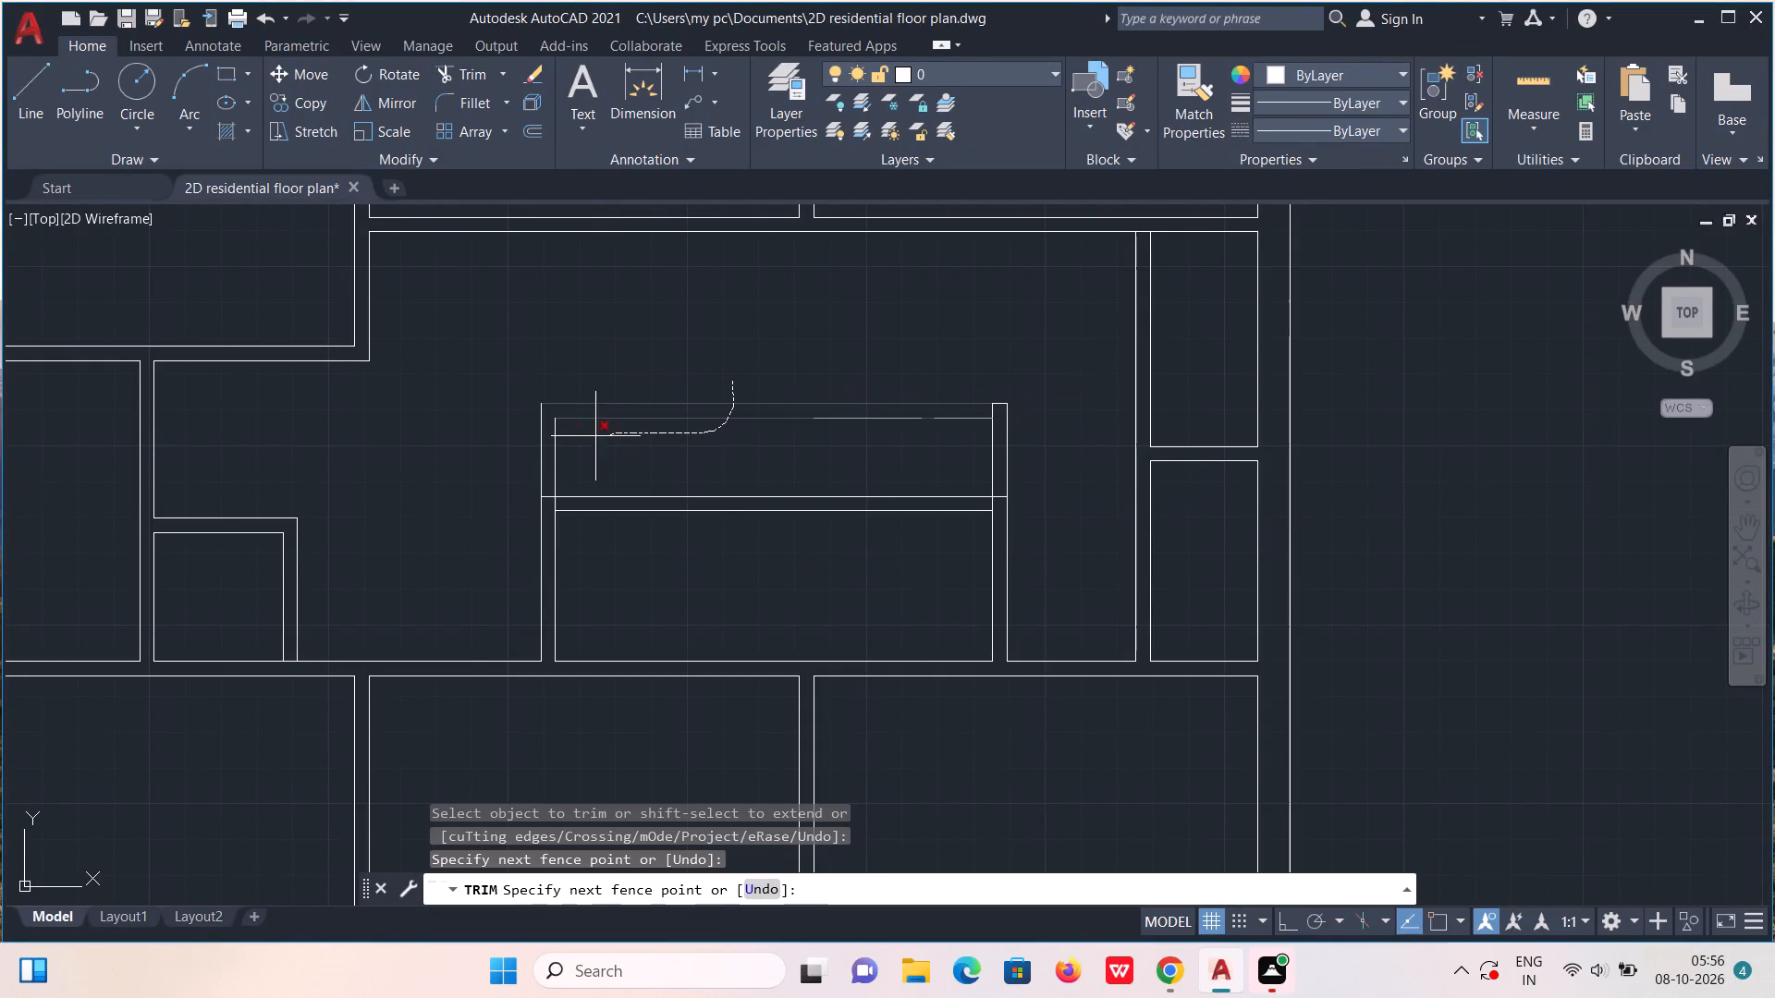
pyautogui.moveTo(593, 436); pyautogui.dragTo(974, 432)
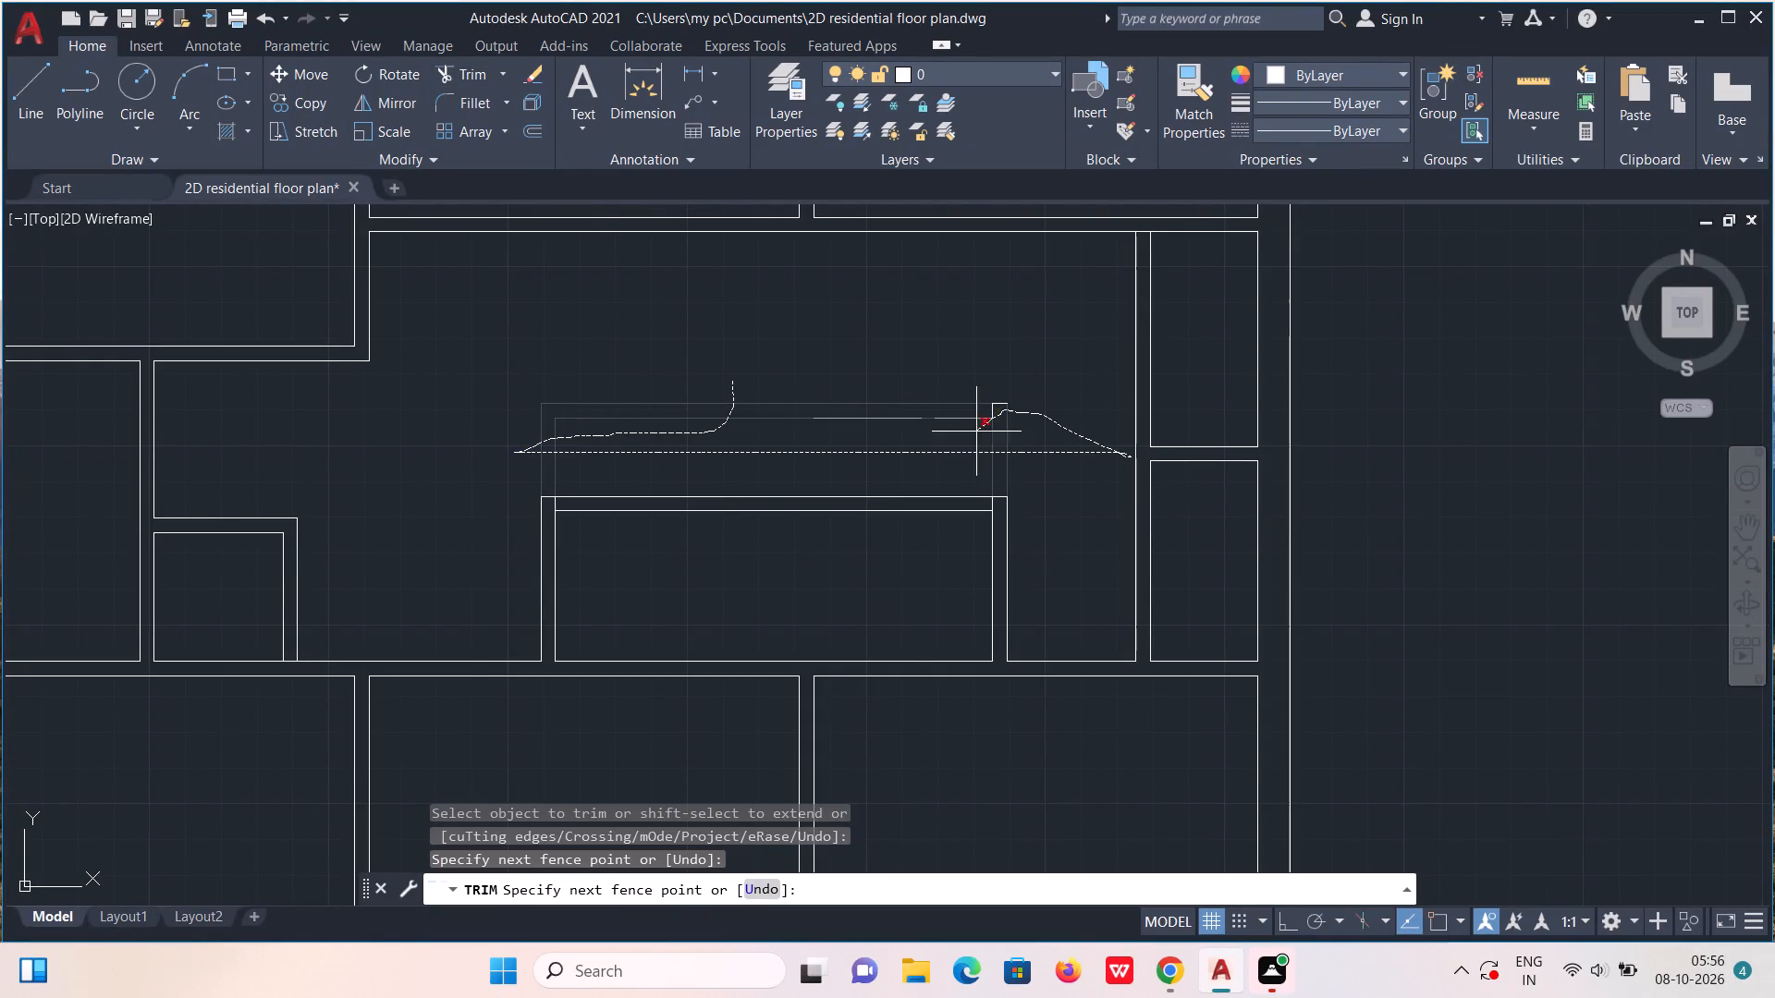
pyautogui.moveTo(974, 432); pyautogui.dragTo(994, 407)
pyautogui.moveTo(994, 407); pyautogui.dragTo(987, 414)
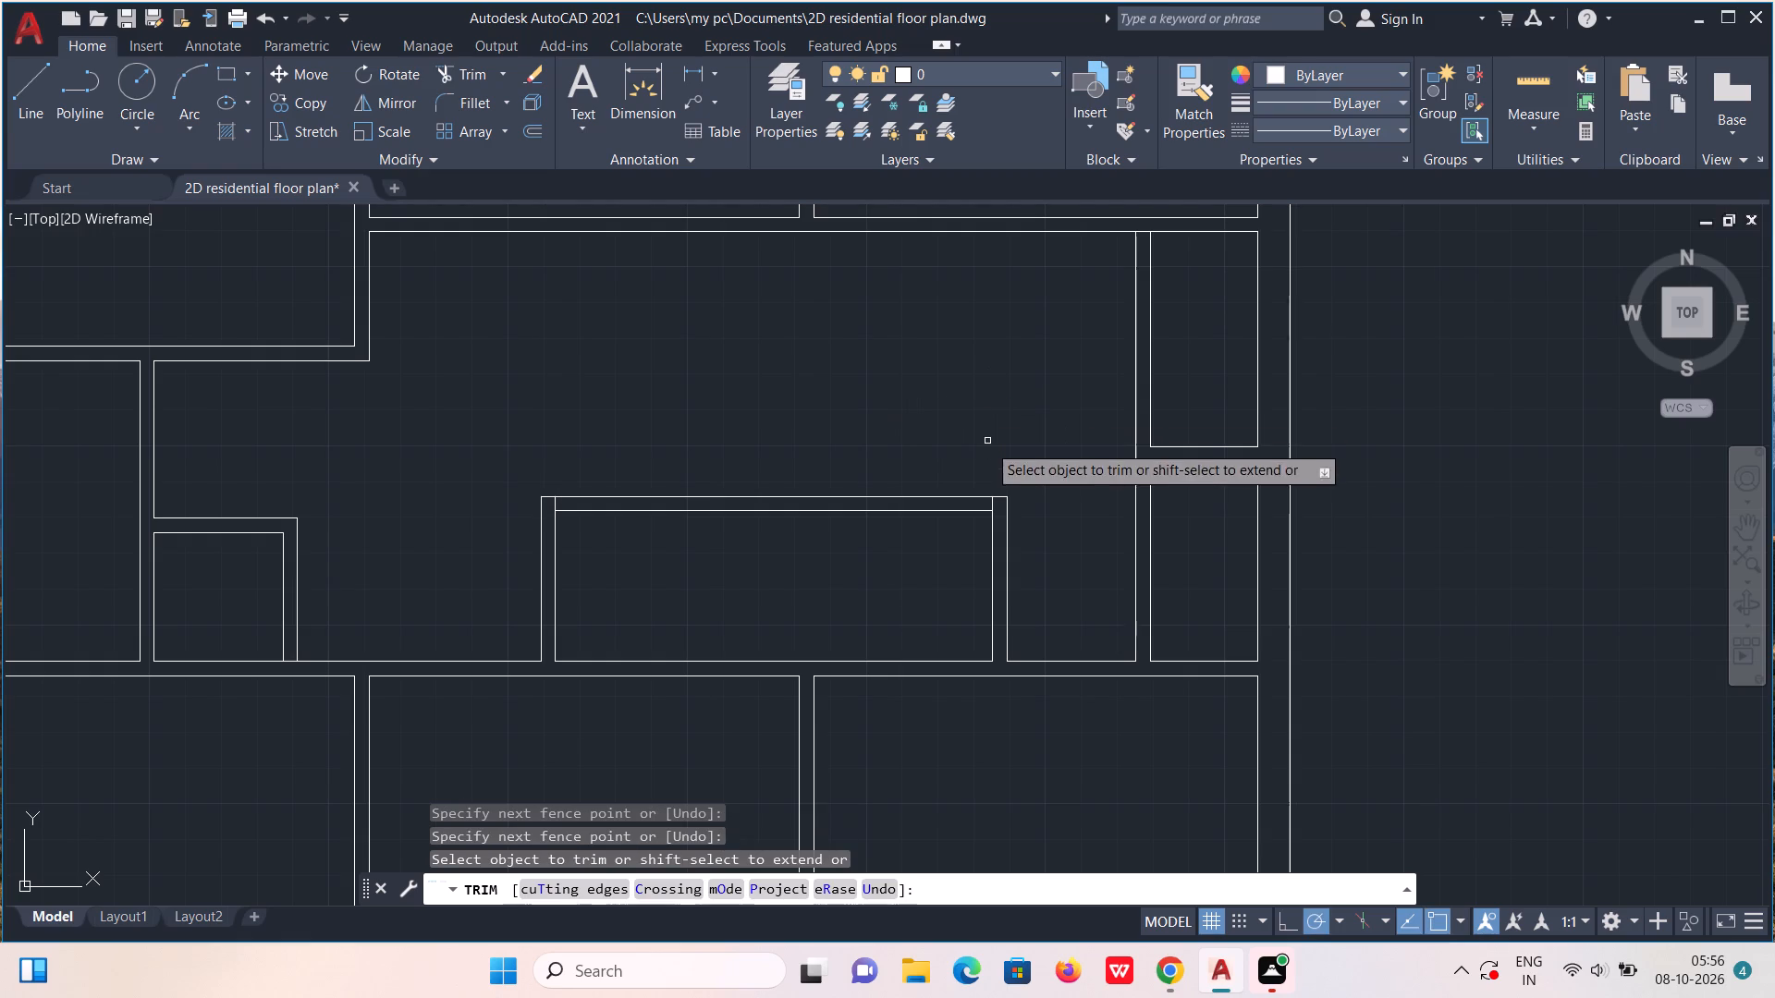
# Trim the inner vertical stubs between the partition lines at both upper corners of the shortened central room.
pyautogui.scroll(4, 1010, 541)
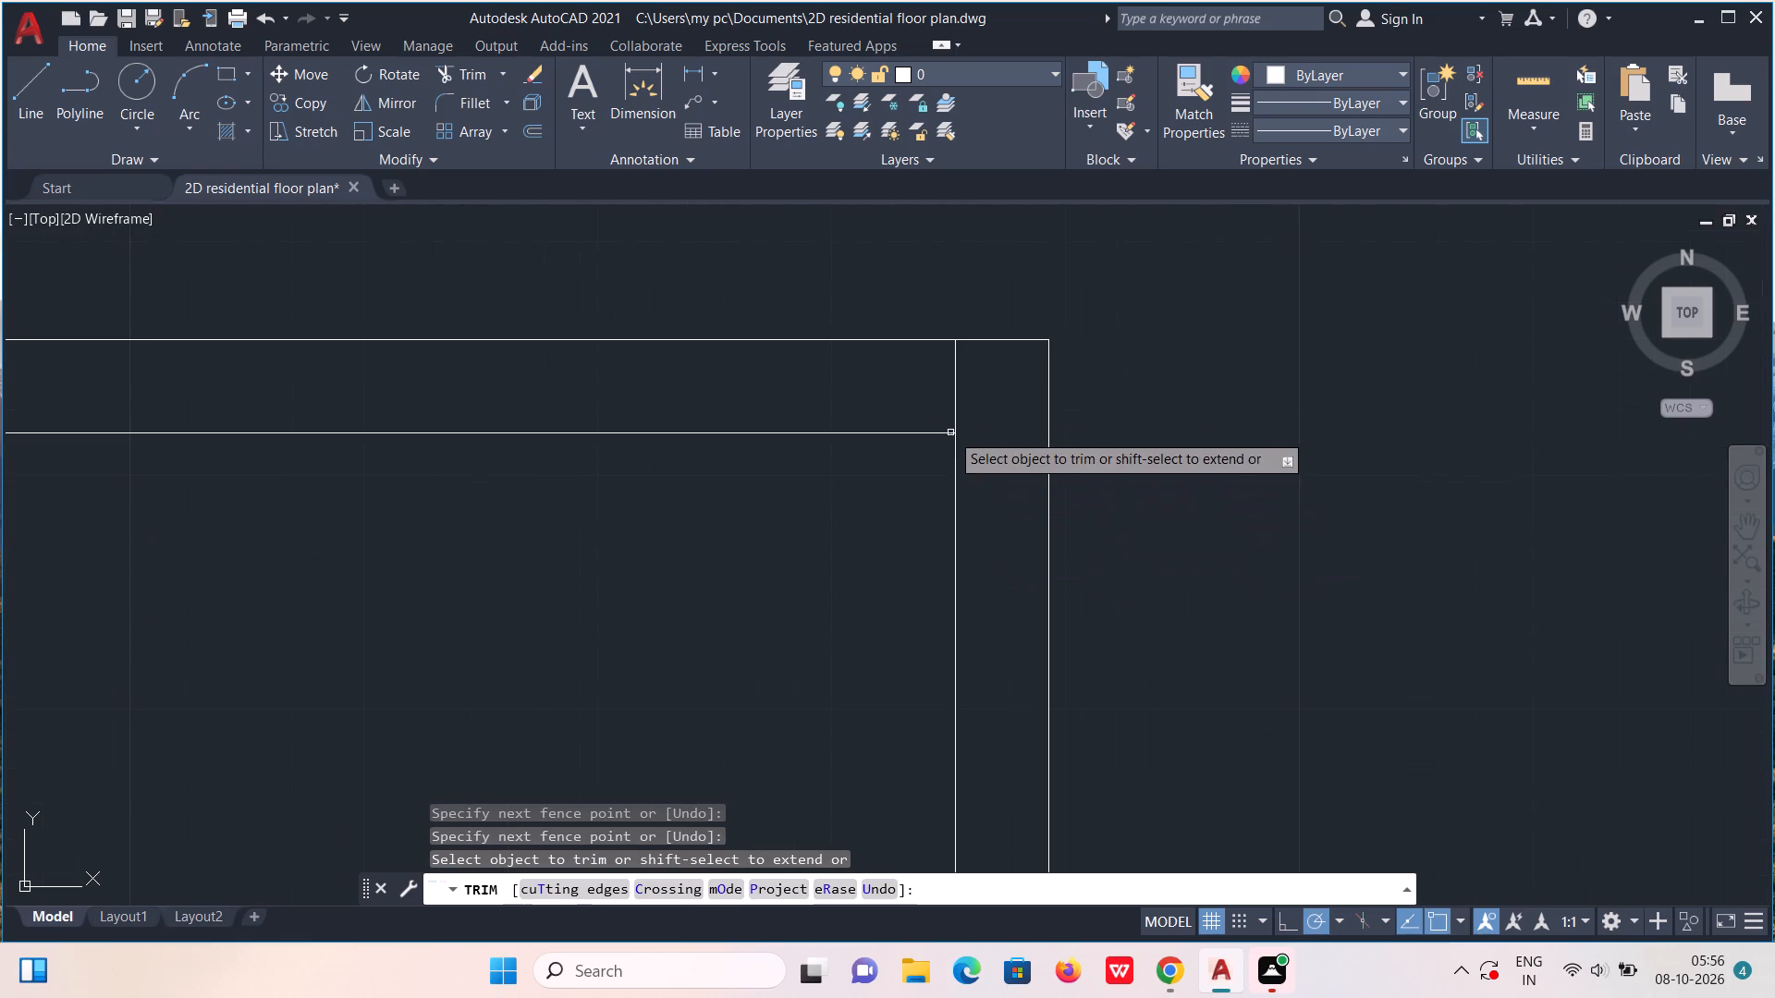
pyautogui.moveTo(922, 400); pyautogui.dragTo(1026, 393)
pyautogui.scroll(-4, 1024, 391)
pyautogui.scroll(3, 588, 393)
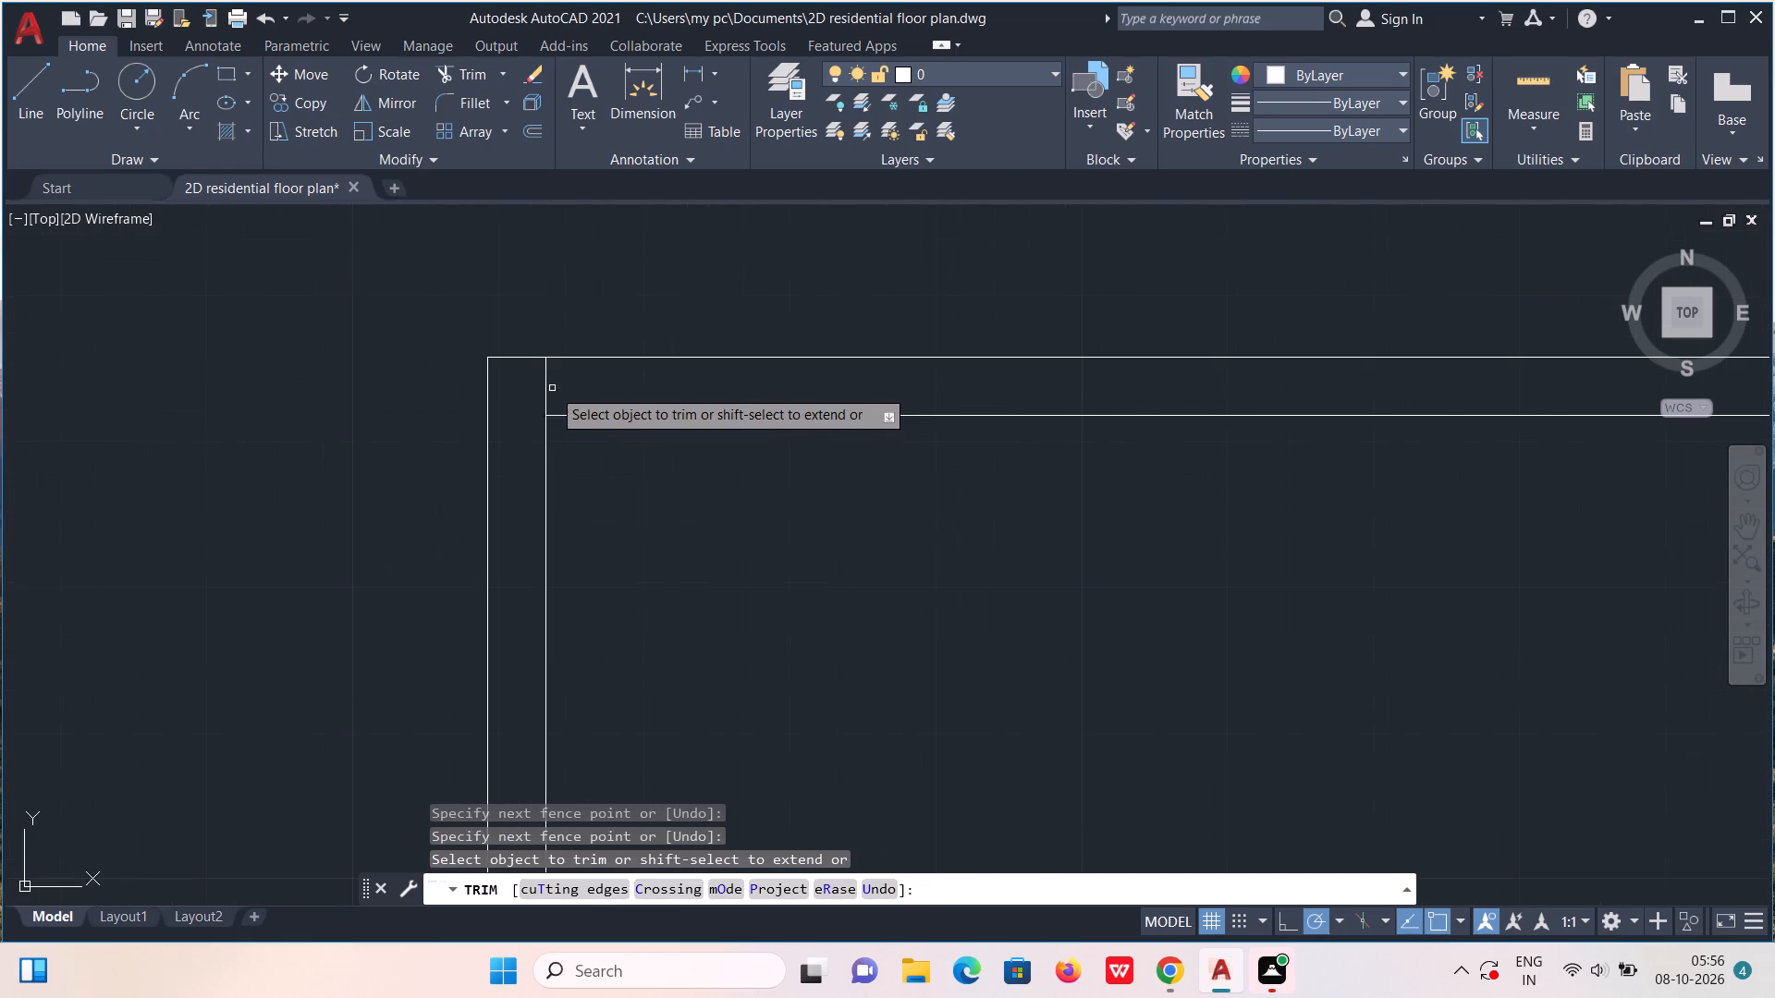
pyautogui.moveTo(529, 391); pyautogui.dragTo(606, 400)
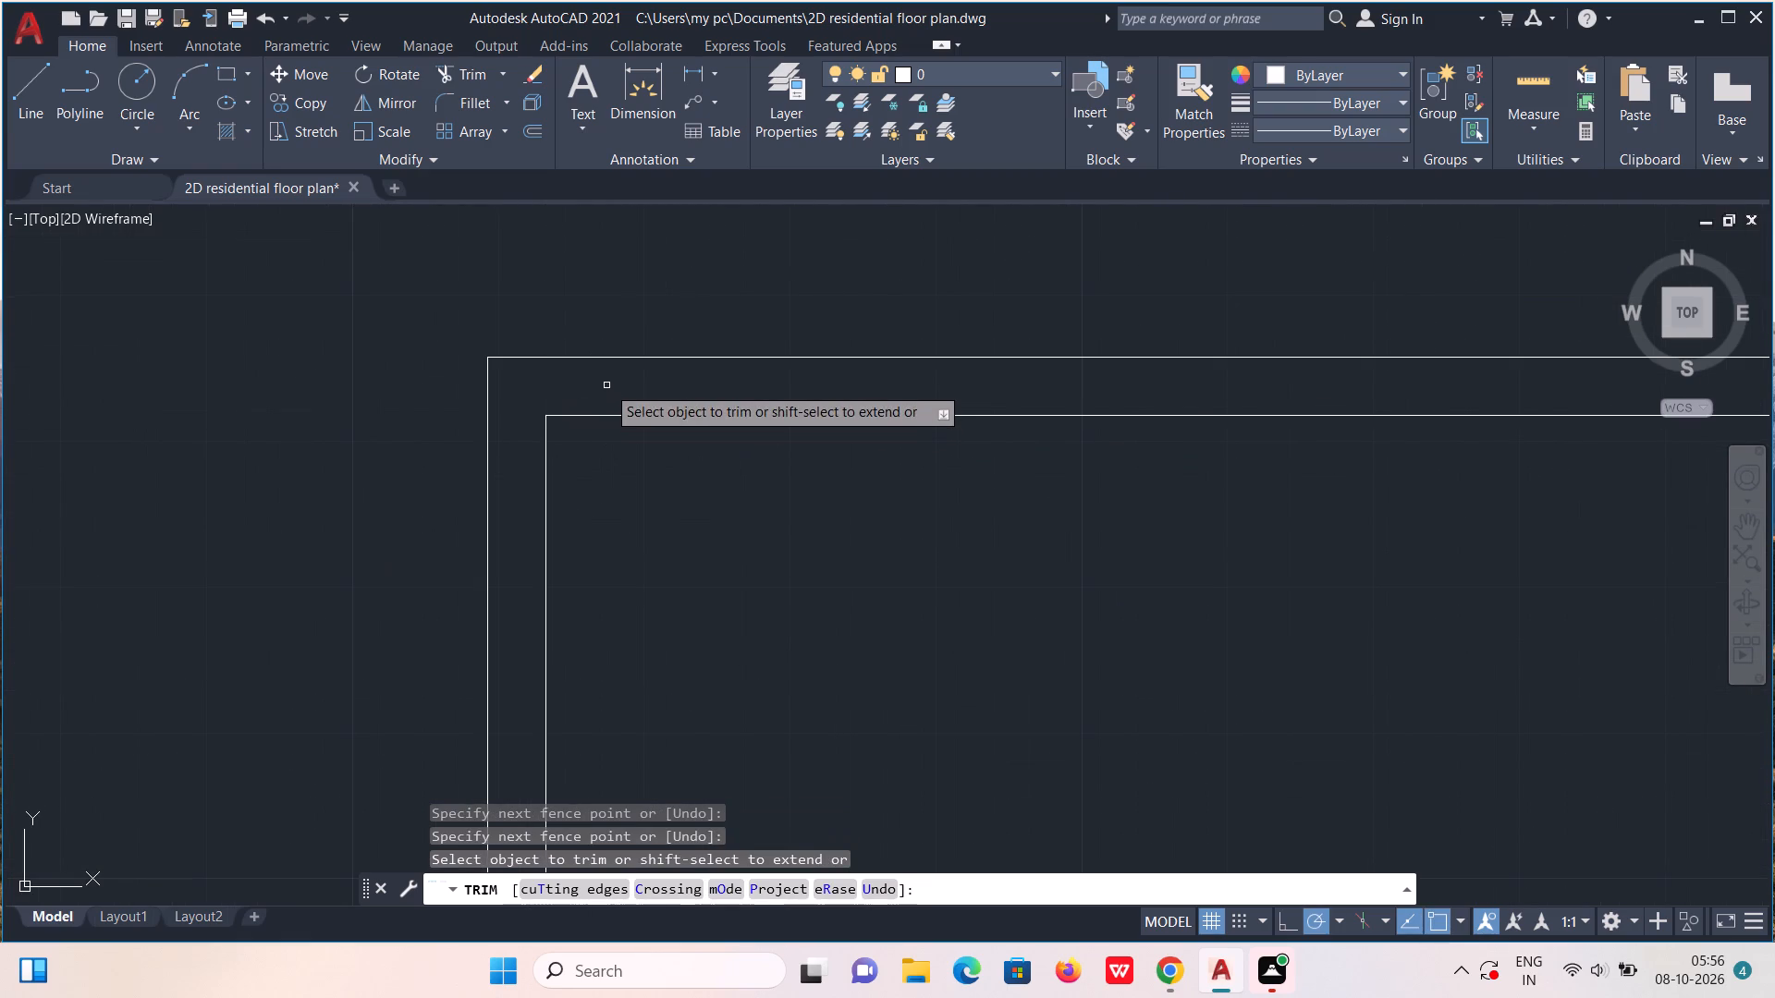
# Quick-measure the open hall between the upper rooms and the central room's top wall.
pyautogui.scroll(-2, 610, 388)
pyautogui.scroll(-2, 760, 521)
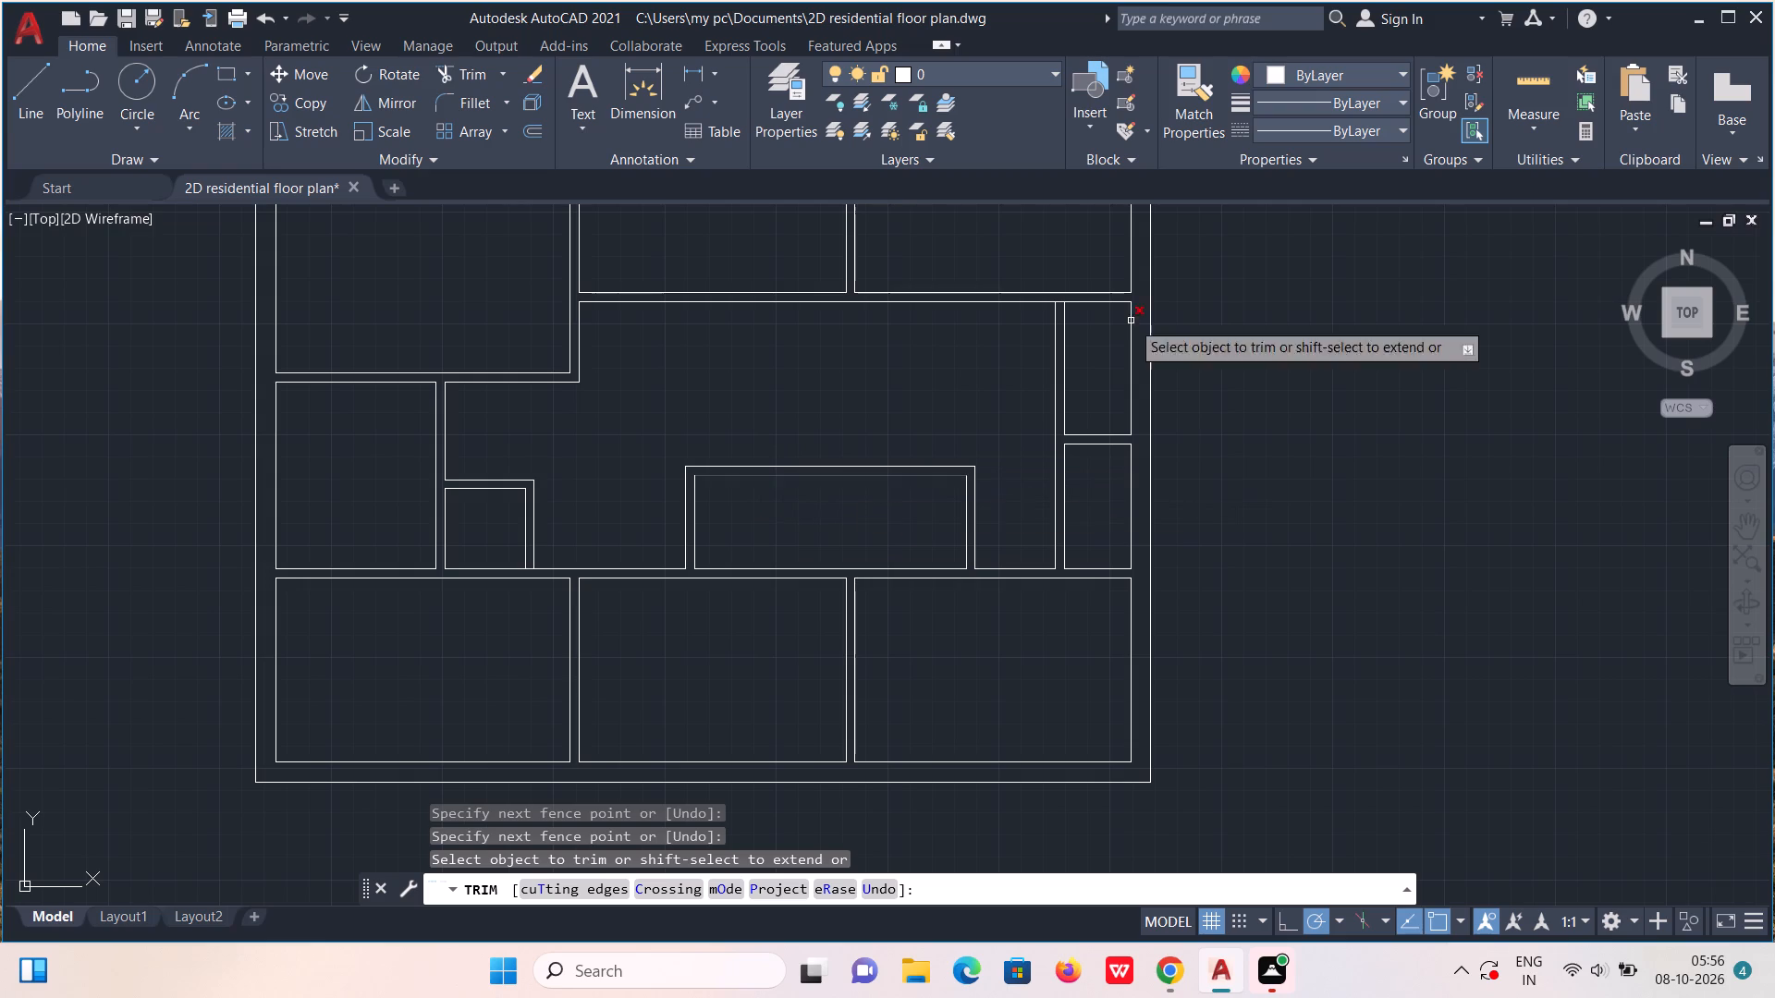
pyautogui.click(1544, 79)
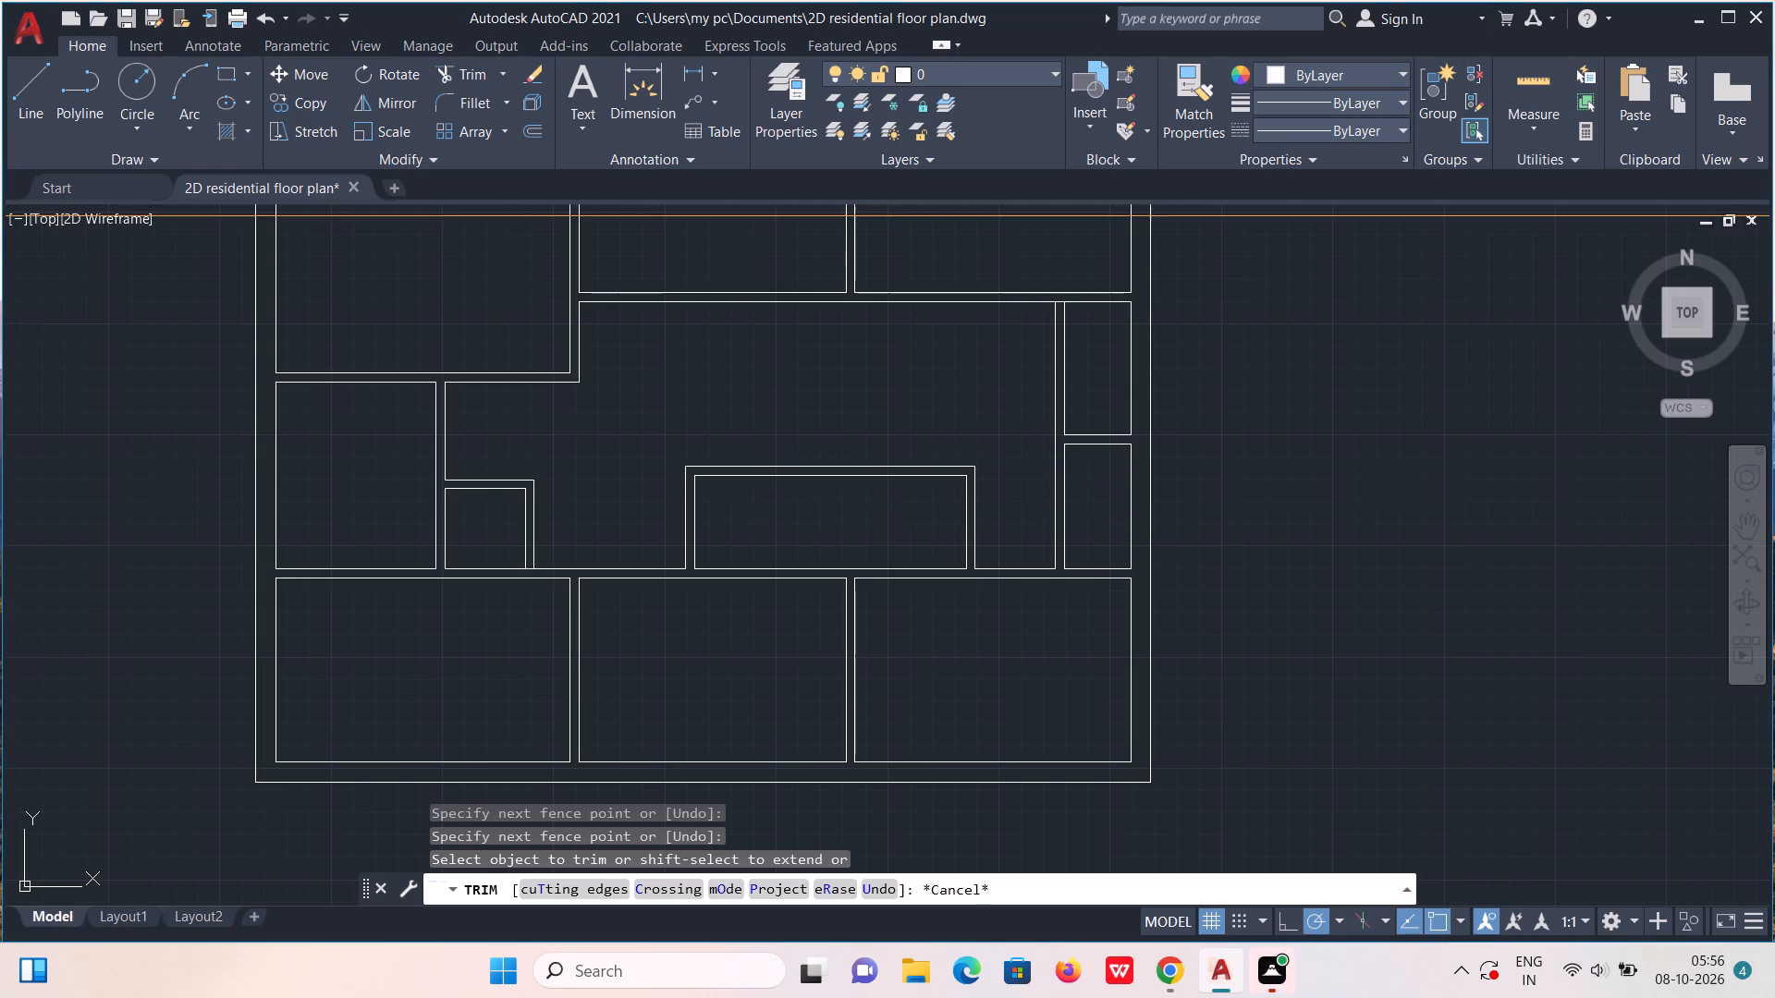
pyautogui.hotkey('ctrl', 'z')
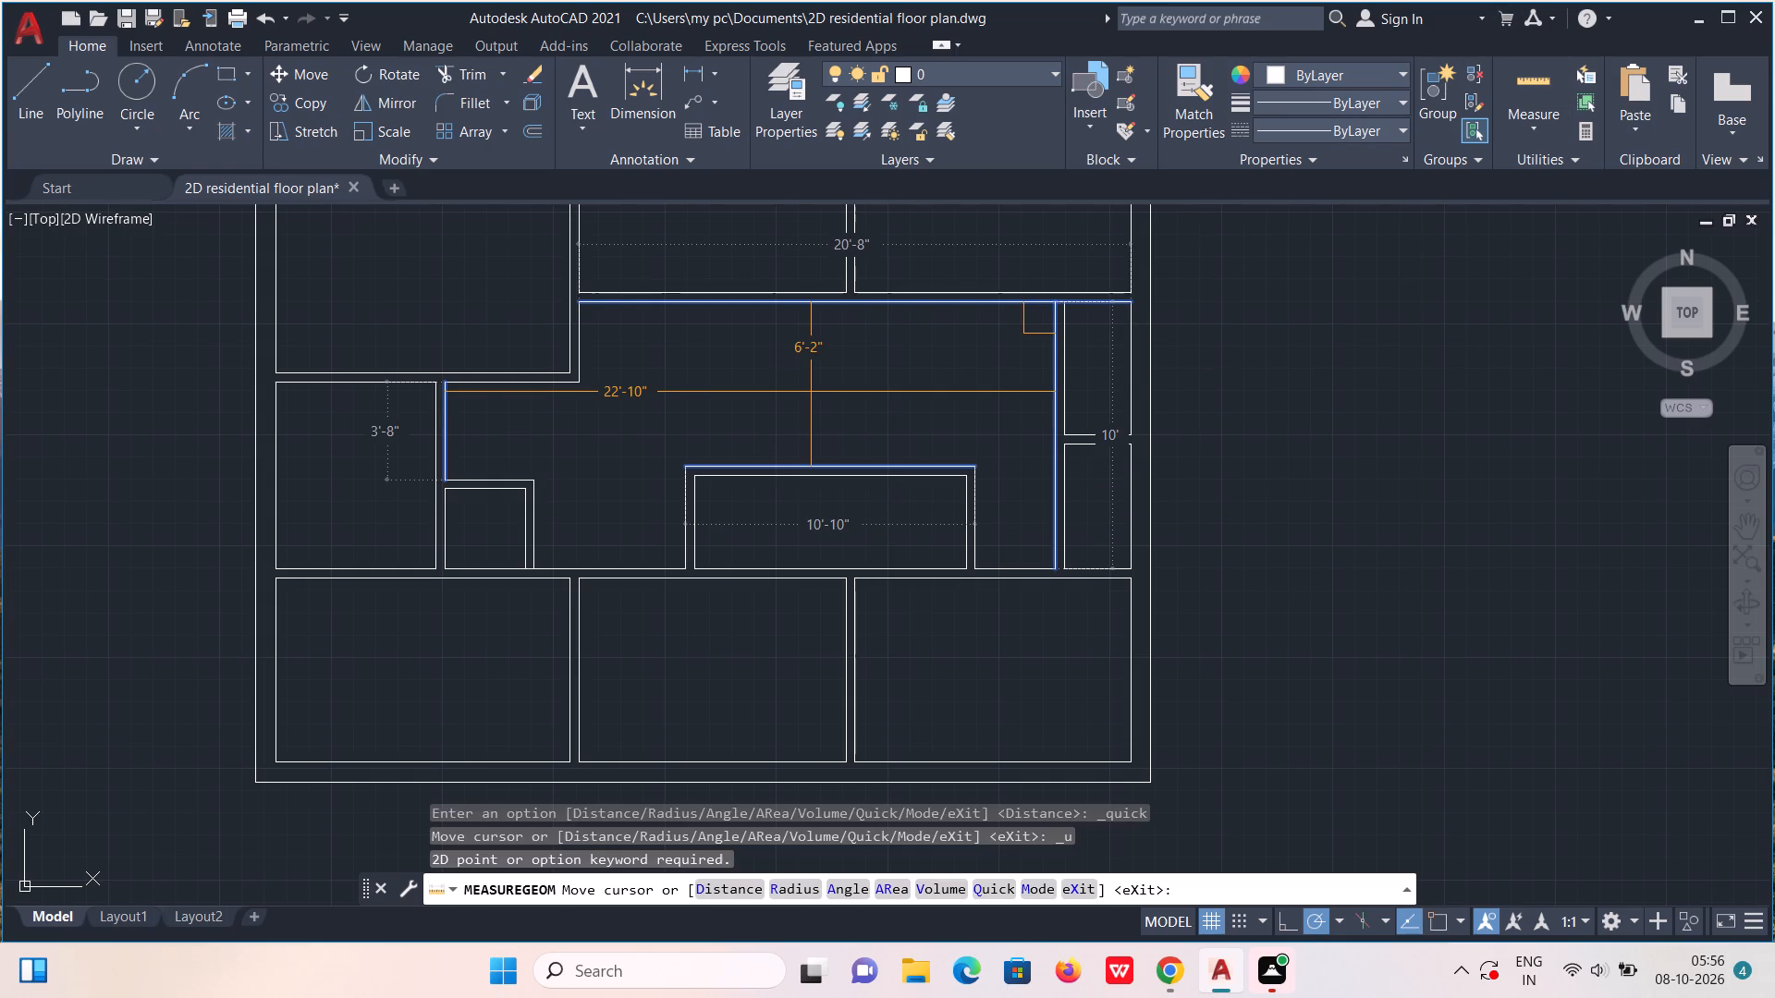
pyautogui.hotkey('ctrl', 'z')
pyautogui.press('Escape')
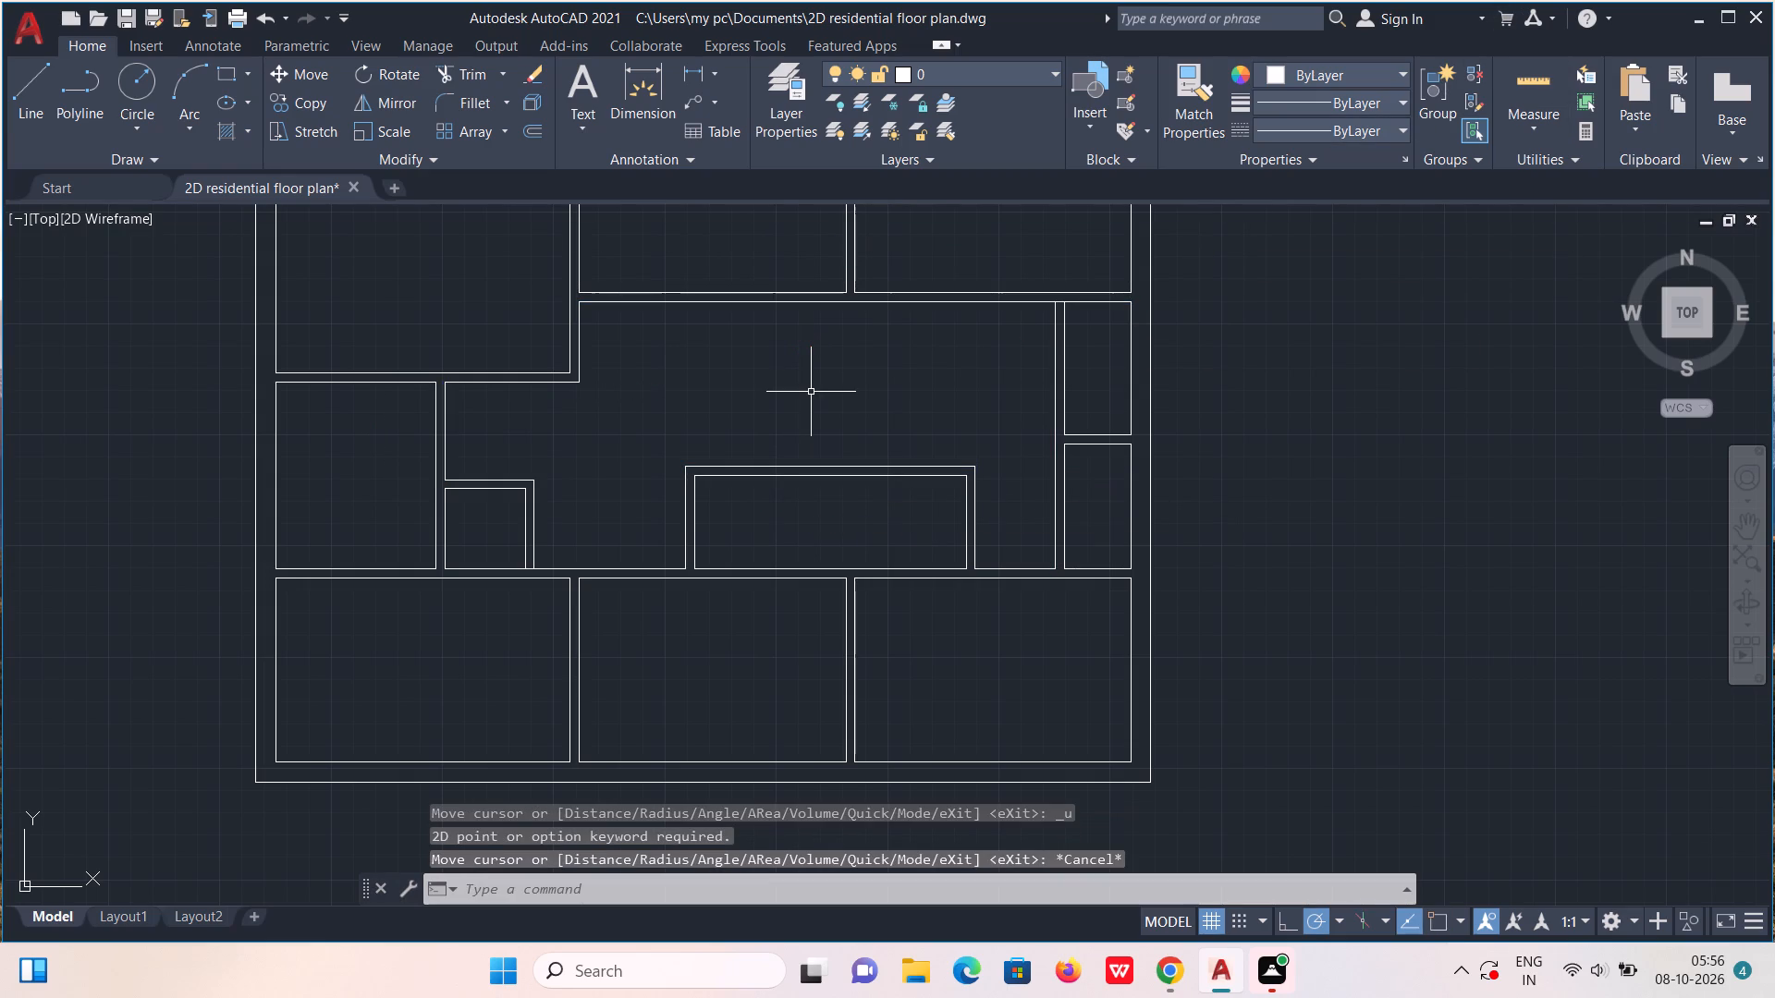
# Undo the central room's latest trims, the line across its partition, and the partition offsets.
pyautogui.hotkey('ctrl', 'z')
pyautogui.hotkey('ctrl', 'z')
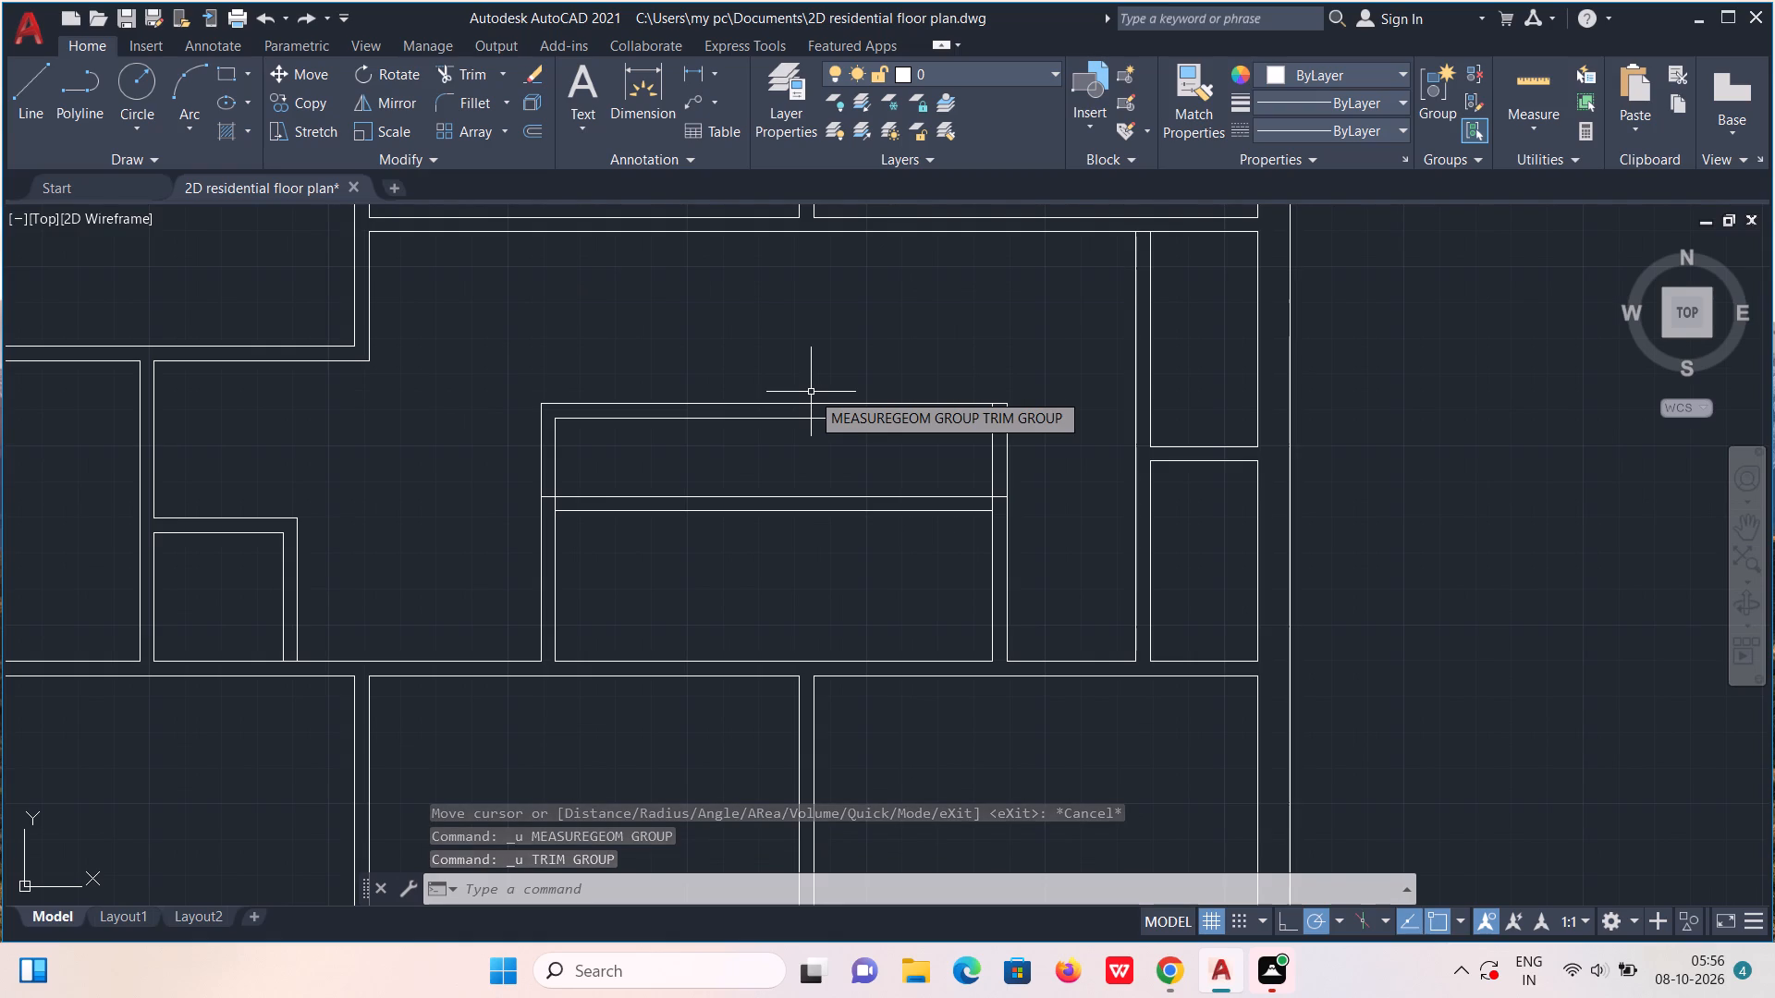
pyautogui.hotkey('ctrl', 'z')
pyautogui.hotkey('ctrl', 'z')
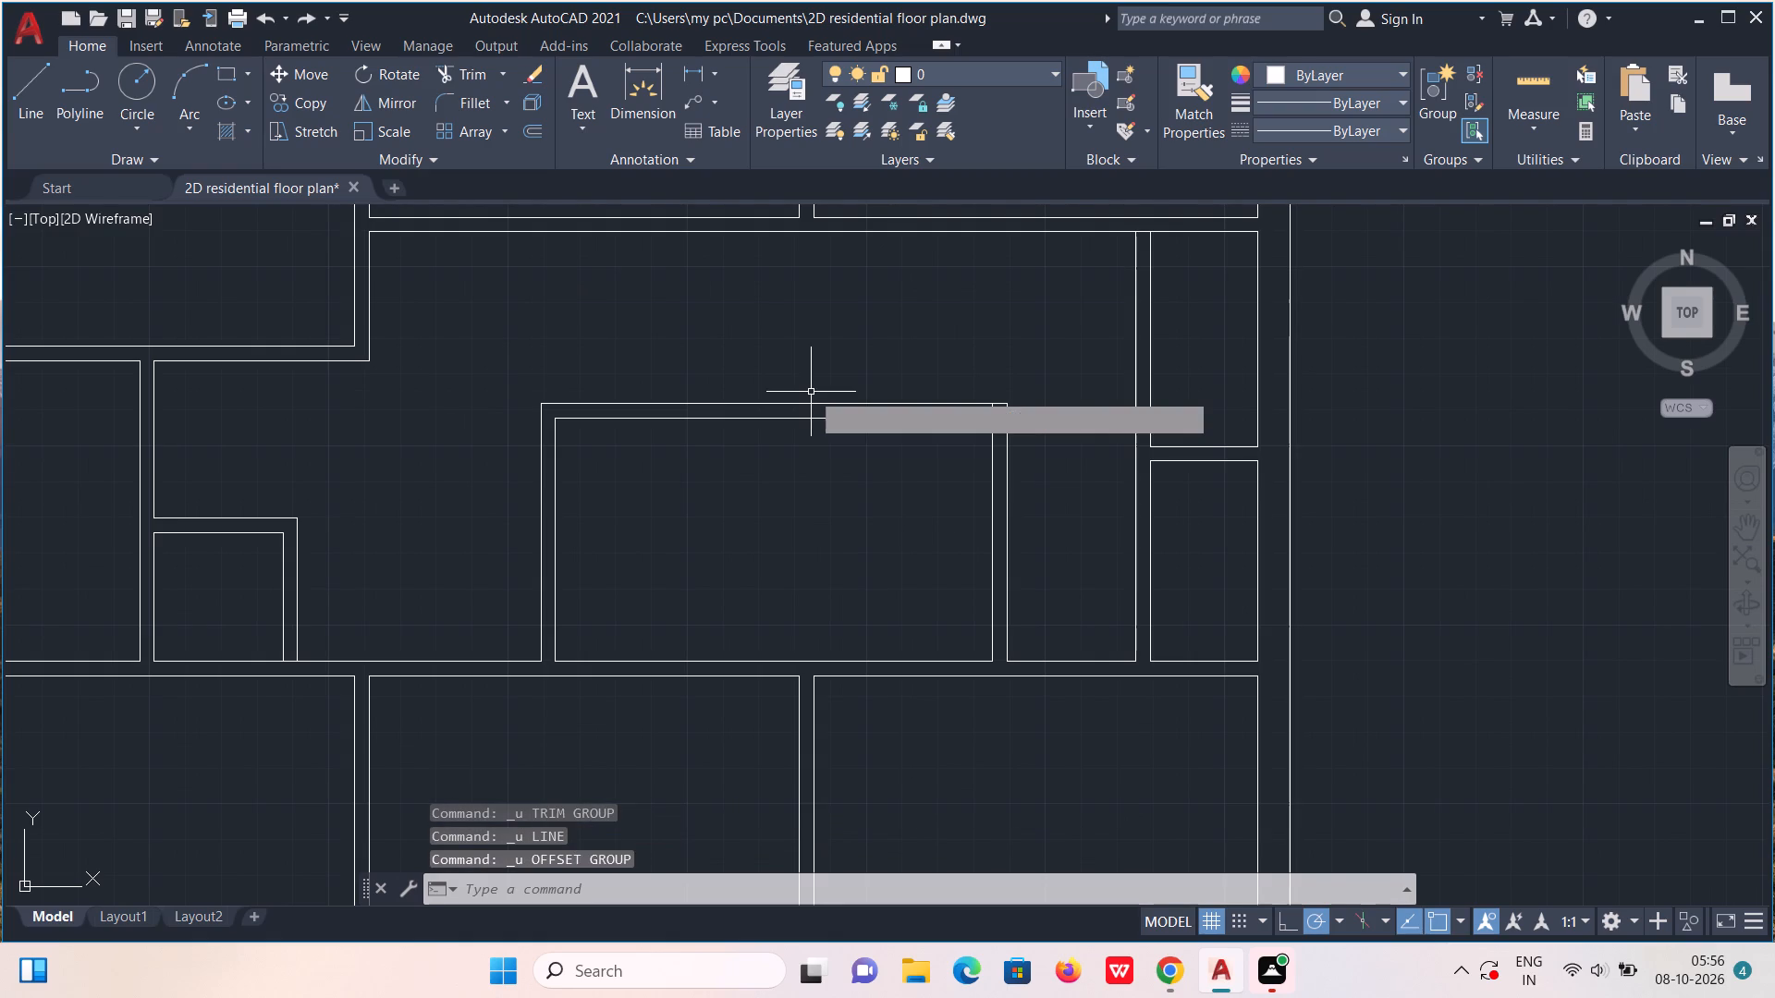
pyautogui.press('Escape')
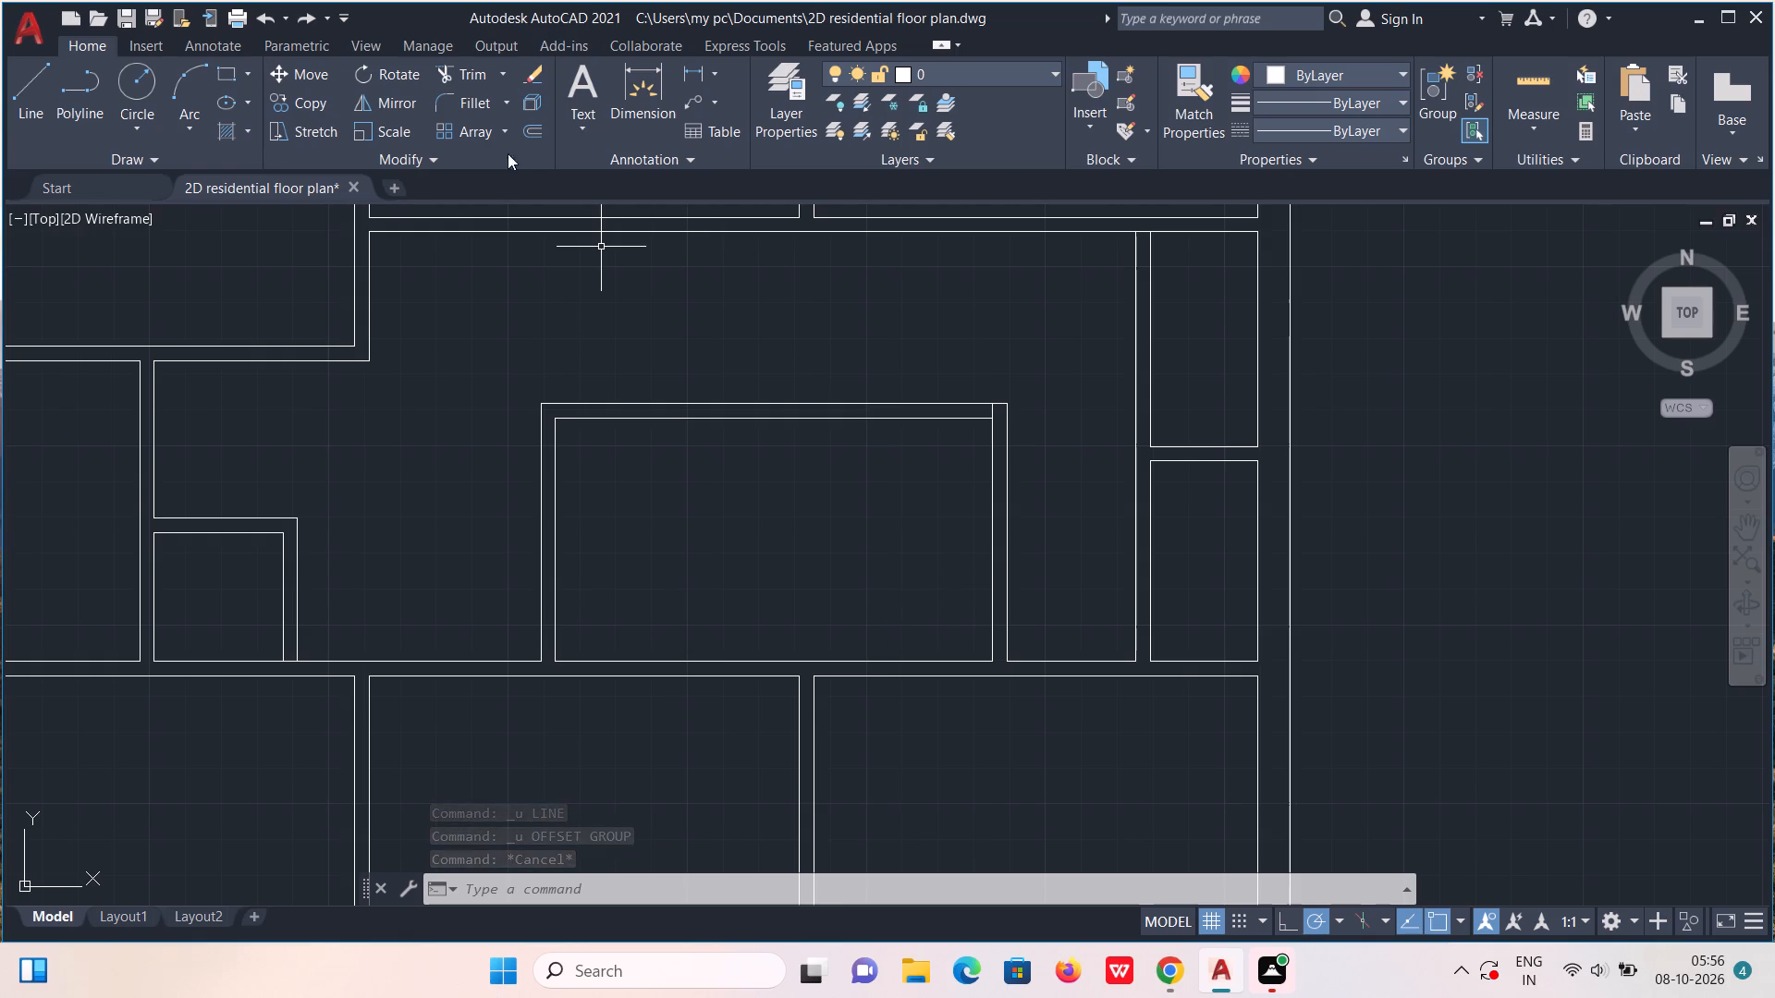
# Offset the central room's inner top line 3'6" downward, and offset that copy 4" downward for a horizontal partition.
pyautogui.click(523, 135)
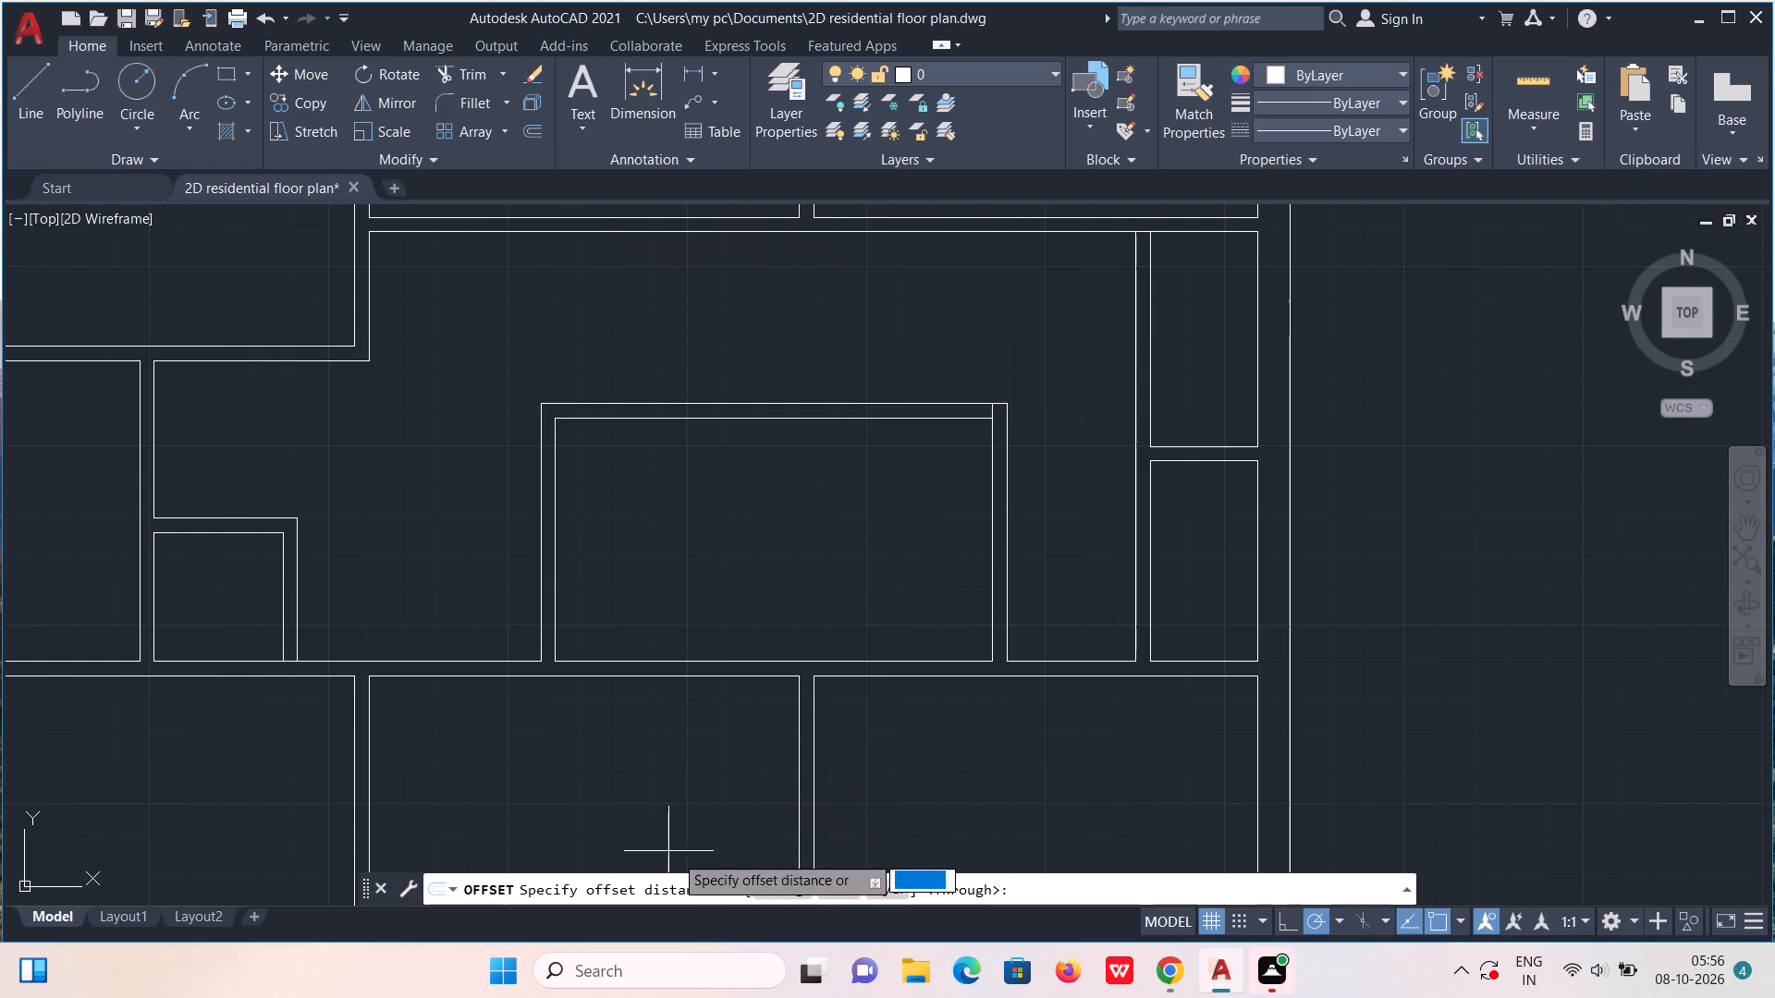
pyautogui.click(791, 895)
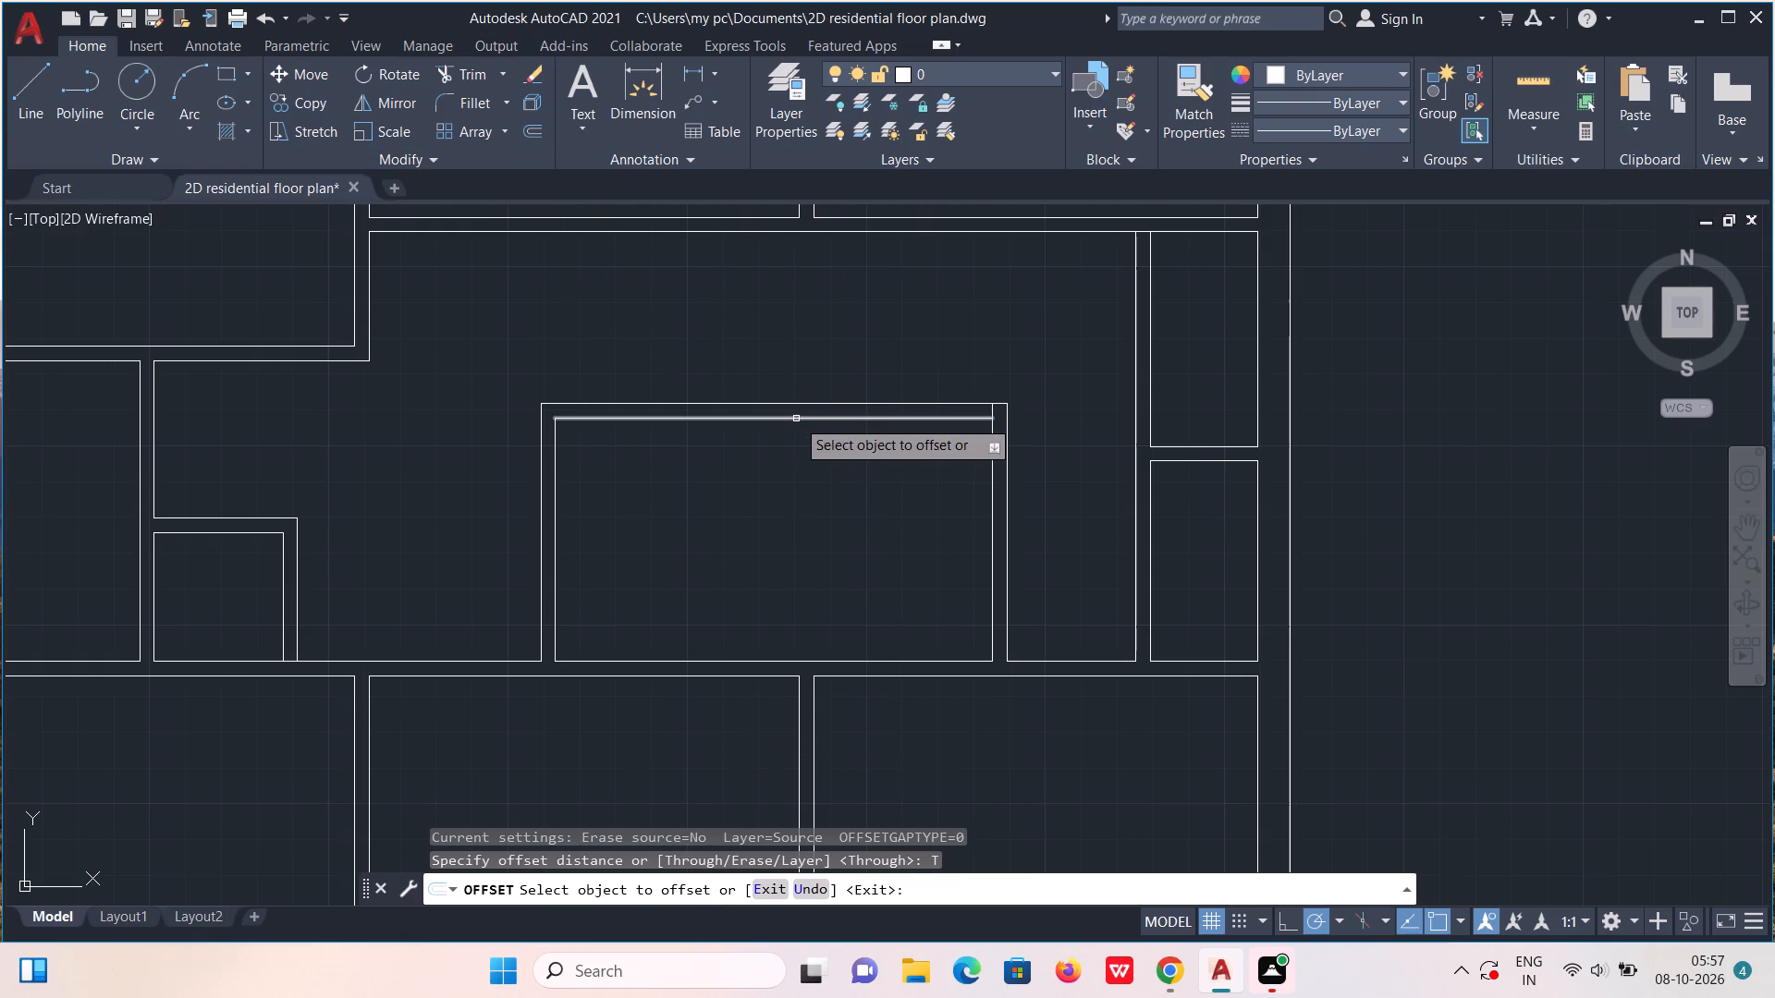
pyautogui.click(796, 419)
pyautogui.press('3')
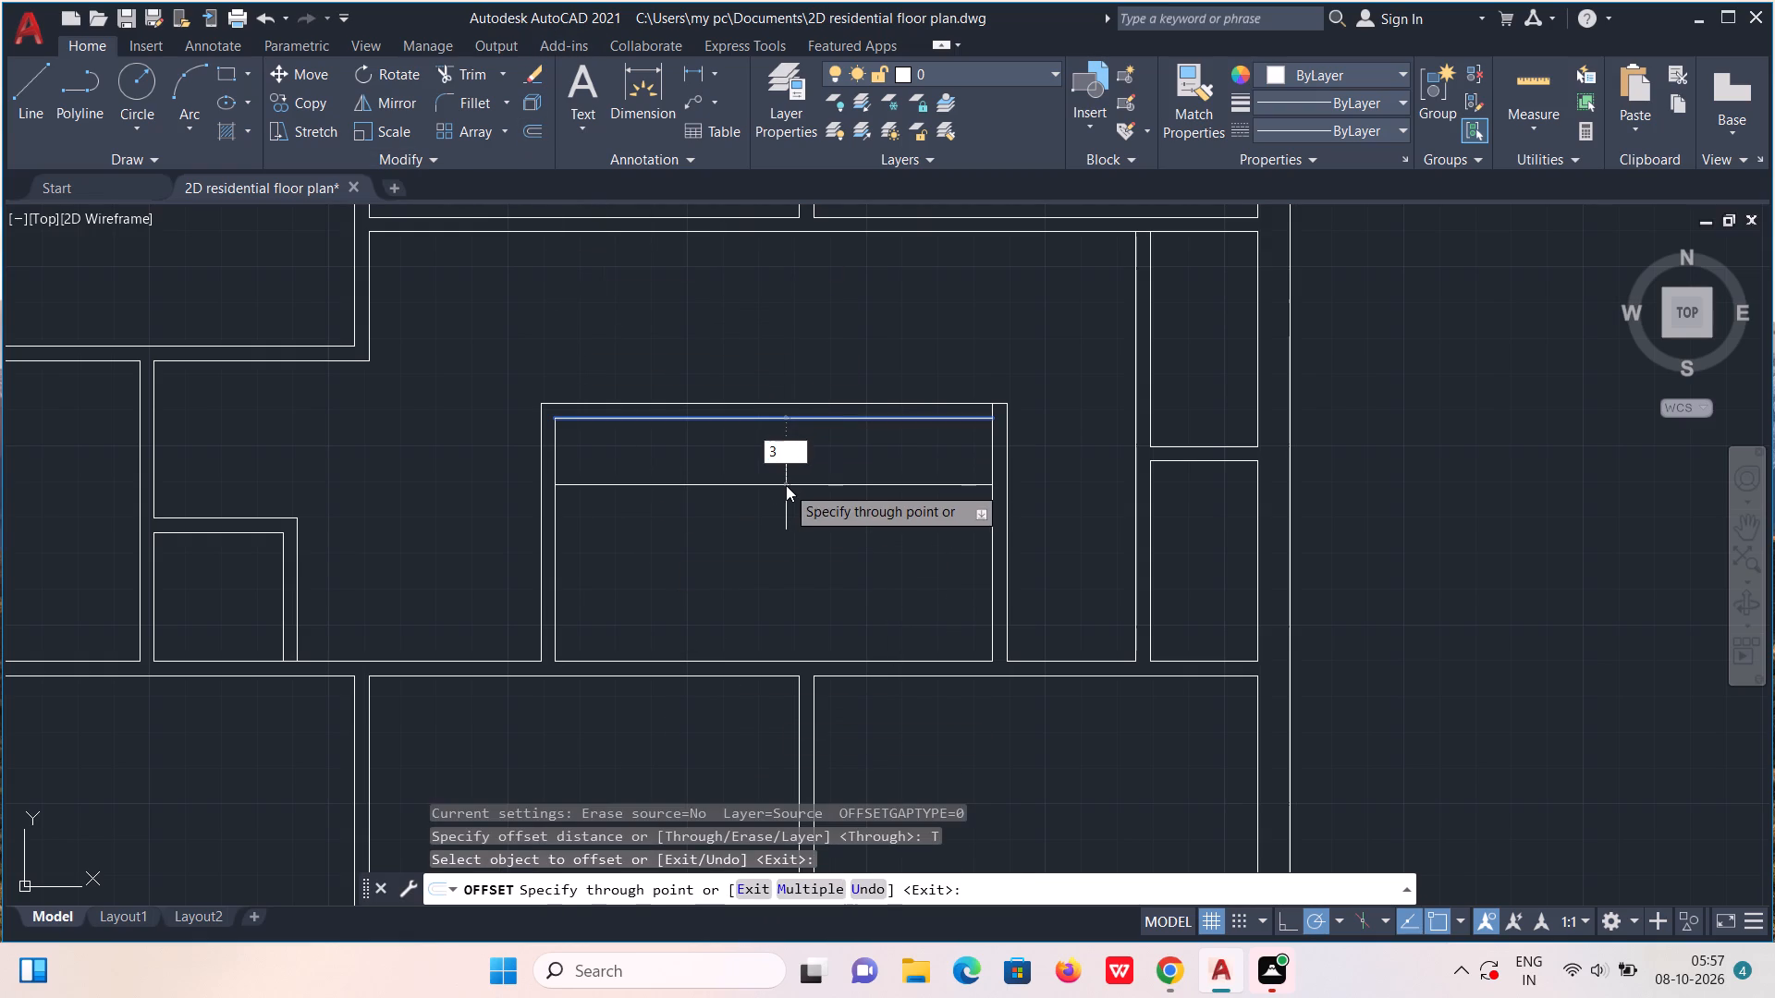
pyautogui.write('\'6"')
pyautogui.press('Return')
pyautogui.click(747, 567)
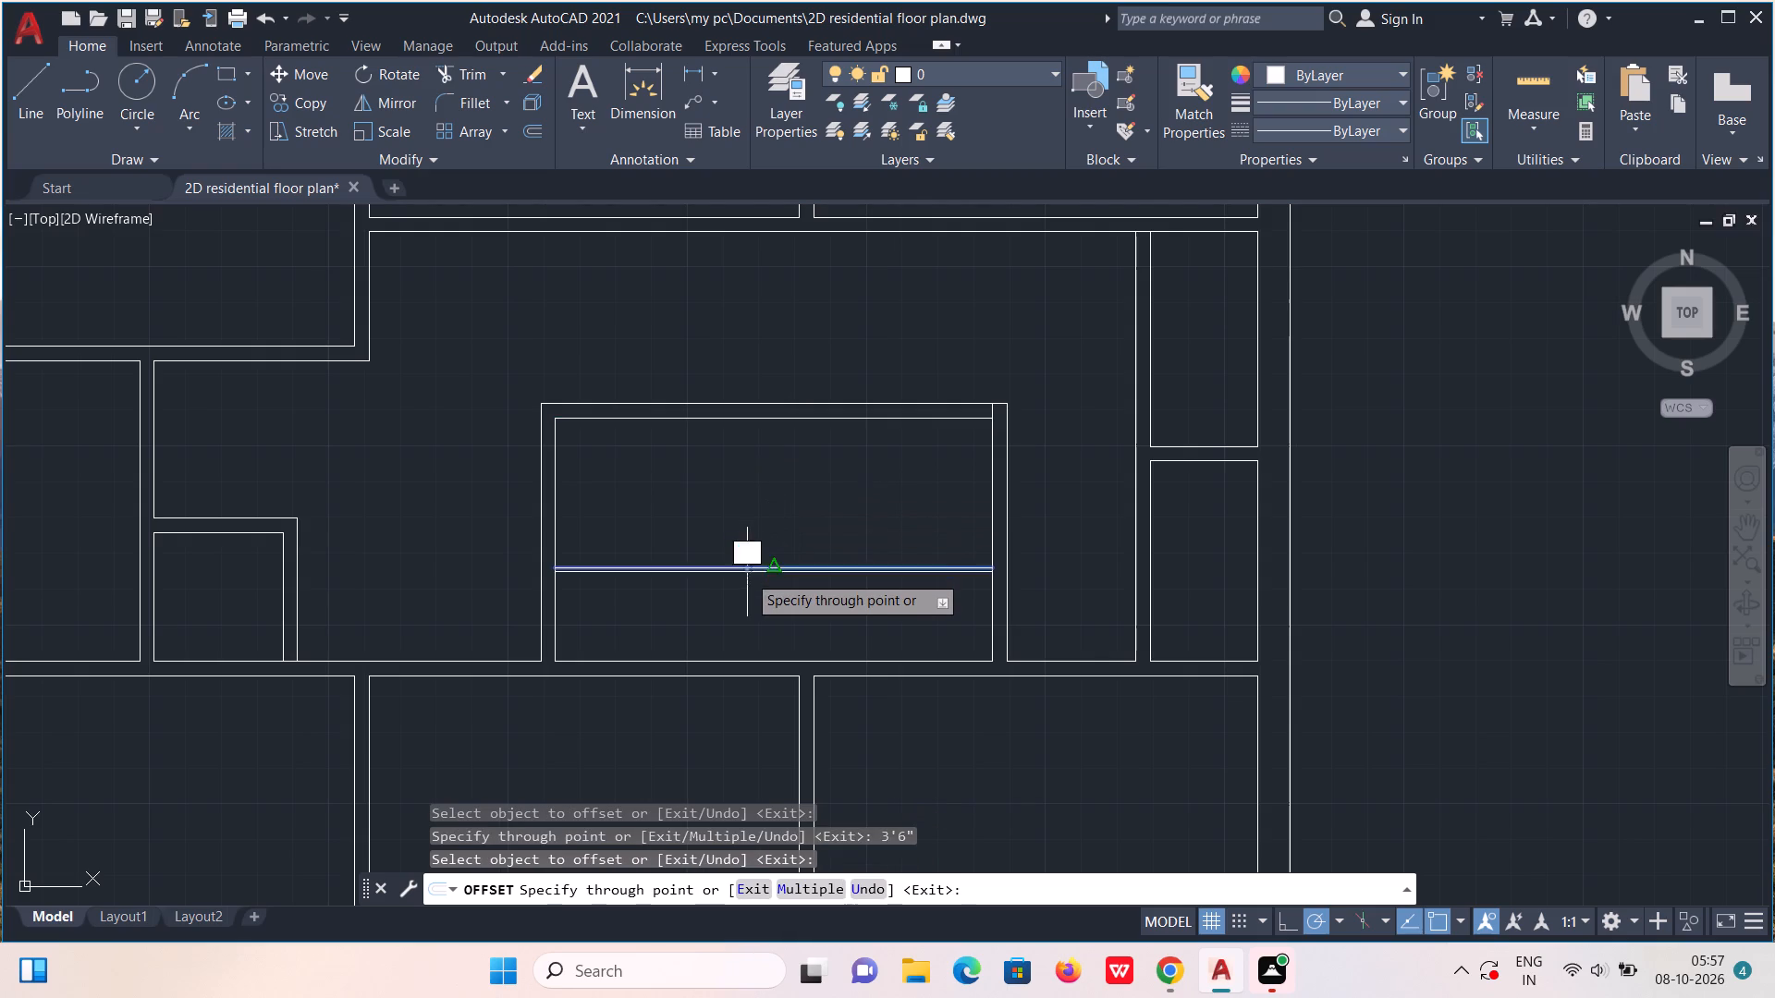
pyautogui.write('4"')
pyautogui.press('Return')
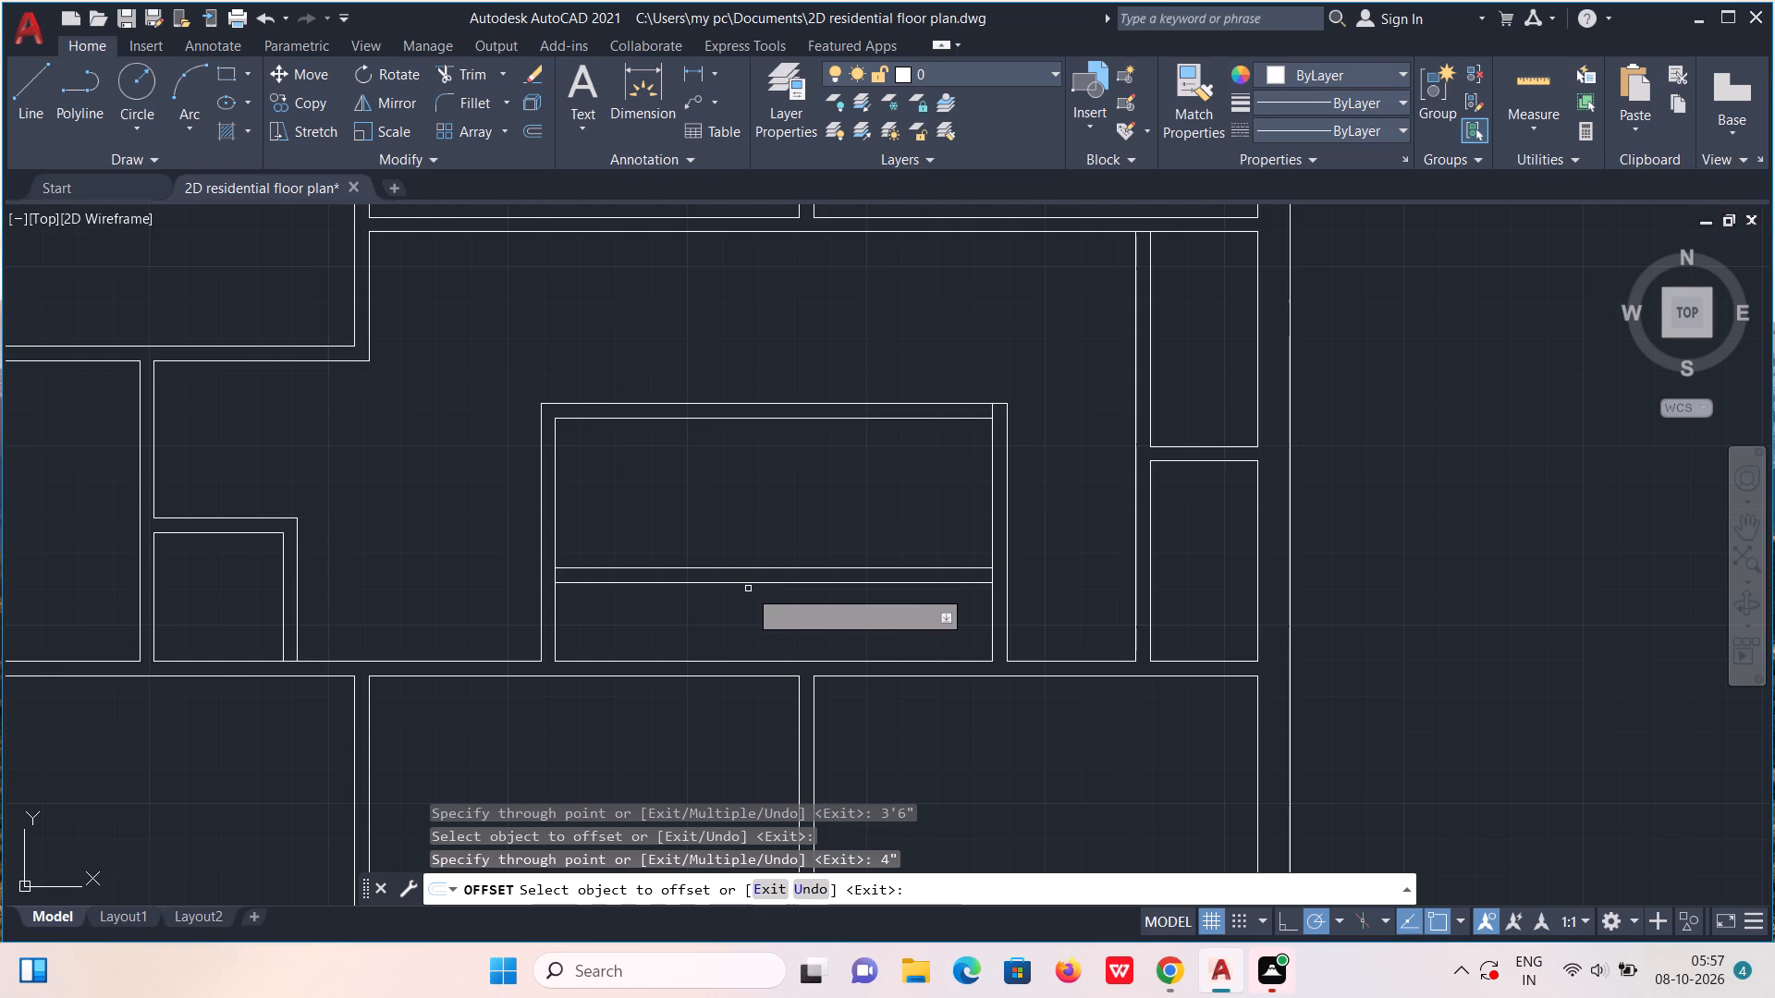
# Draw a line along the partition's lower edge, extending it across both side walls of the central room to their outer faces.
pyautogui.press('Escape')
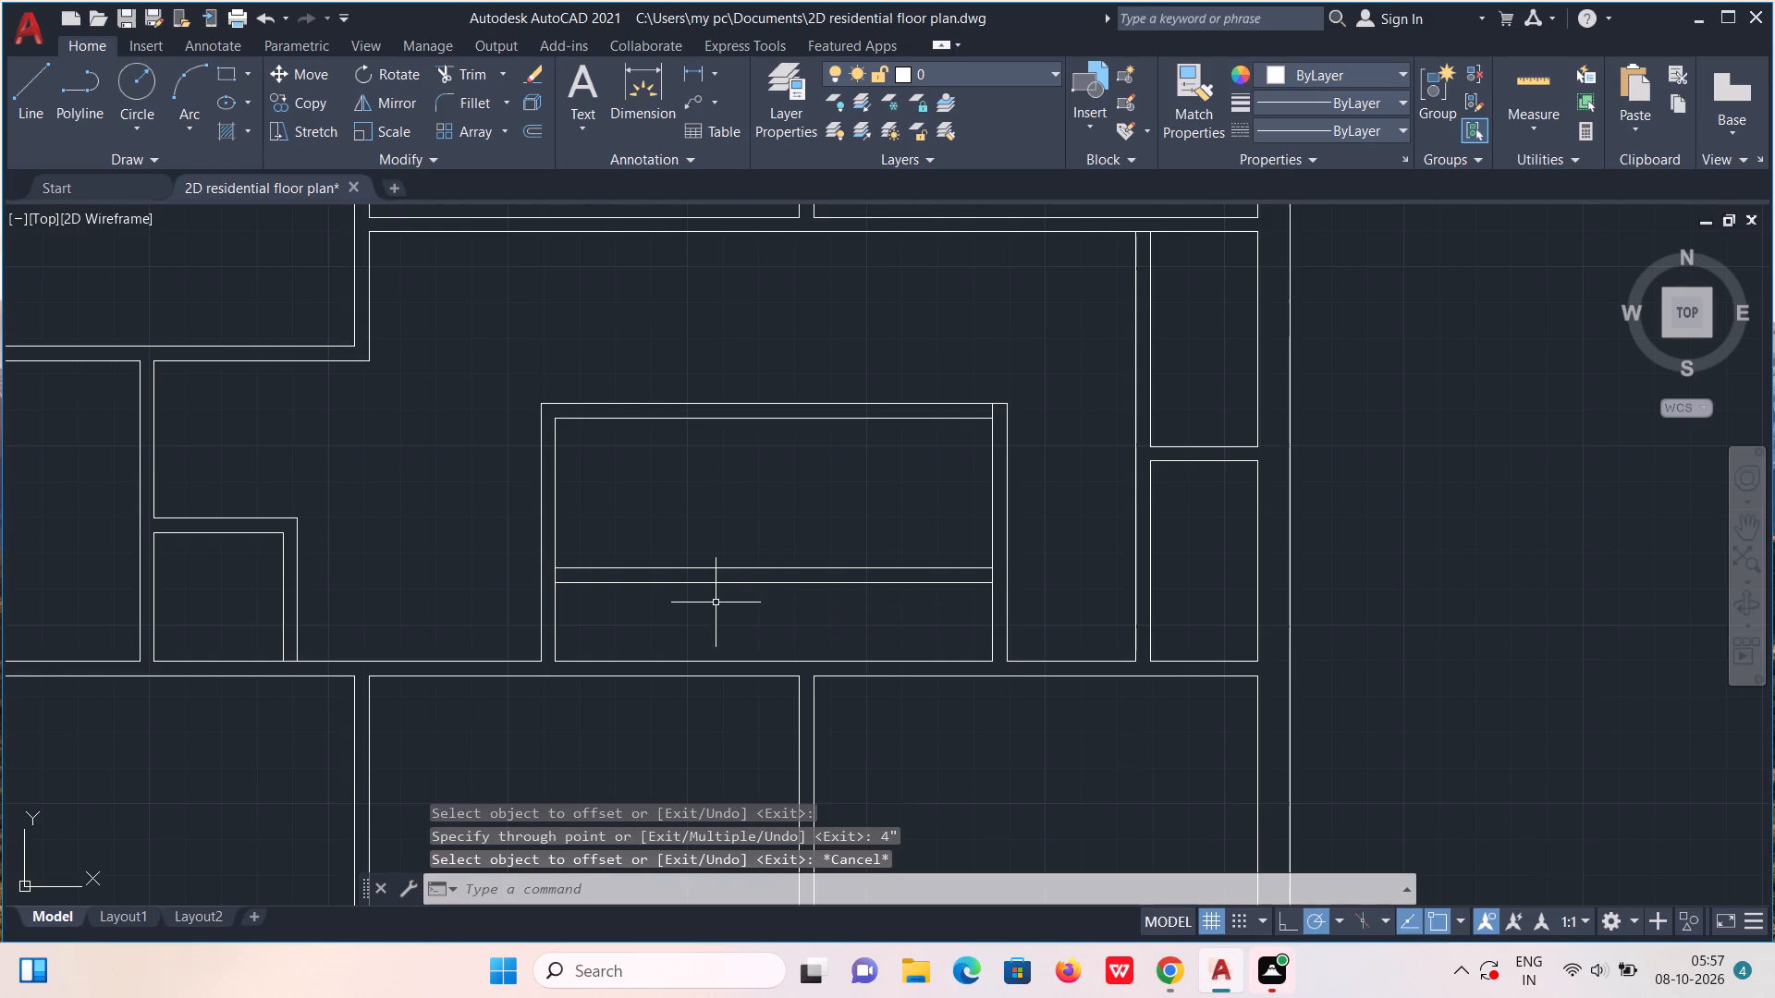
pyautogui.scroll(1, 677, 588)
pyautogui.press('l')
pyautogui.press('Return')
pyautogui.scroll(1, 553, 595)
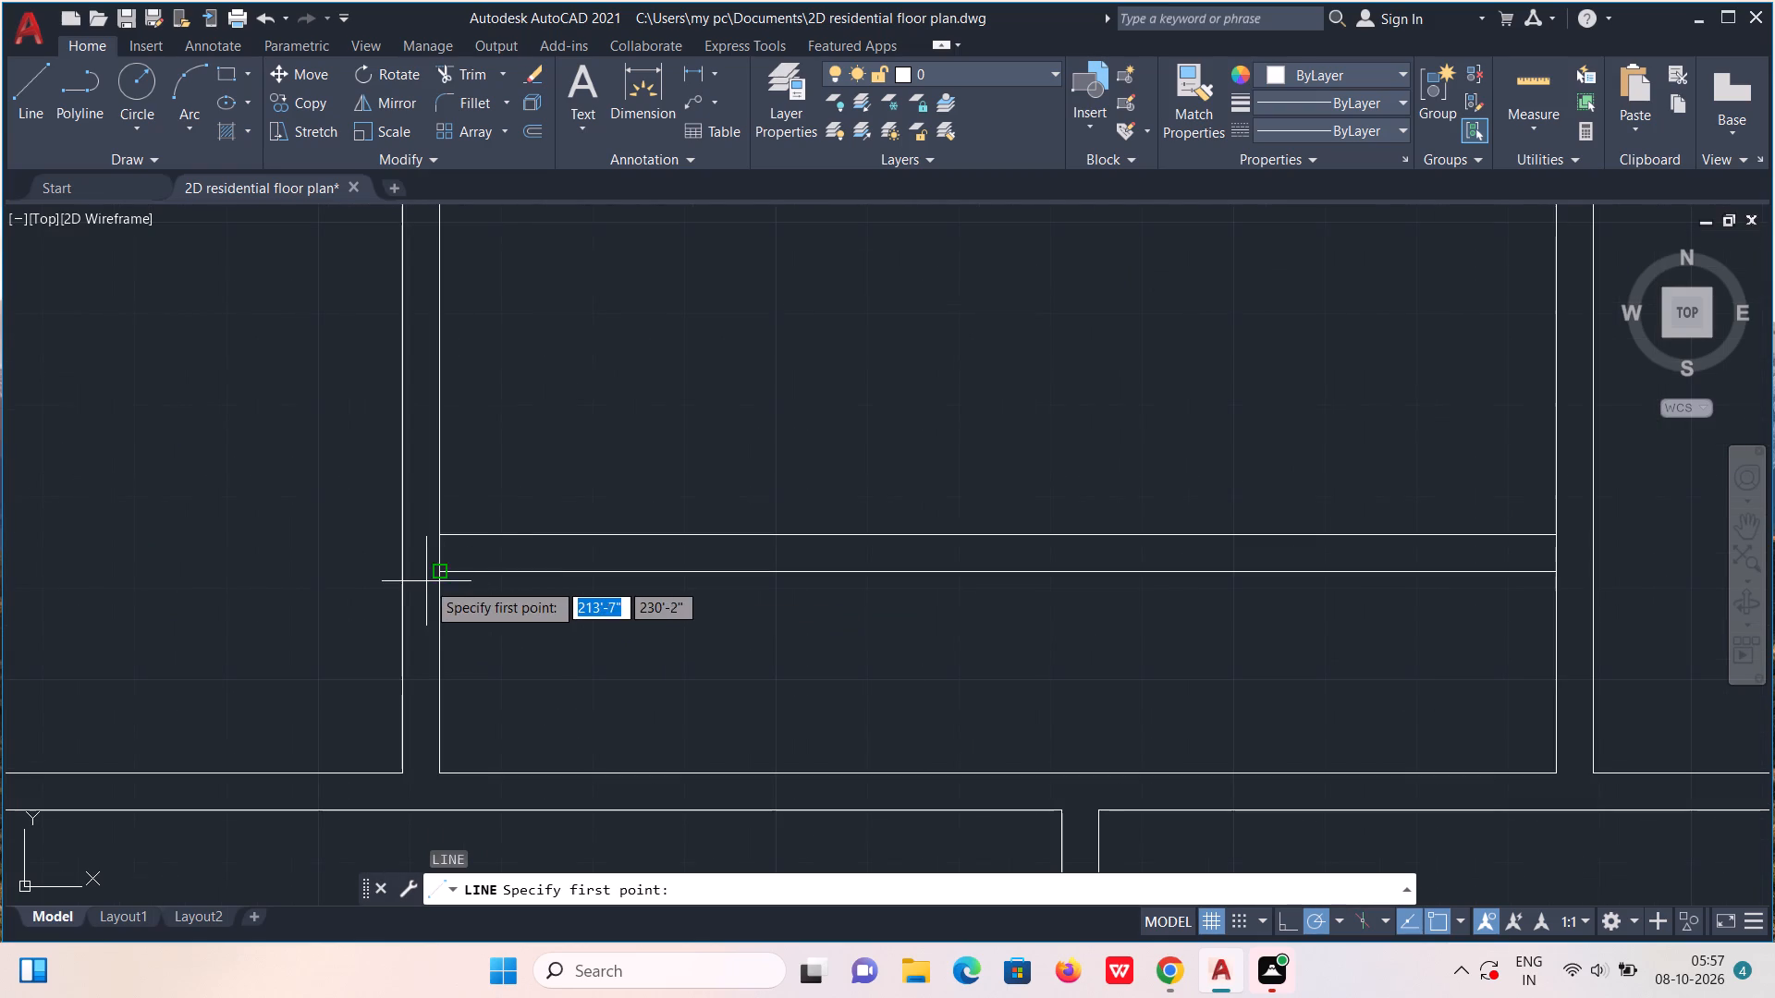
pyautogui.click(439, 575)
pyautogui.click(405, 574)
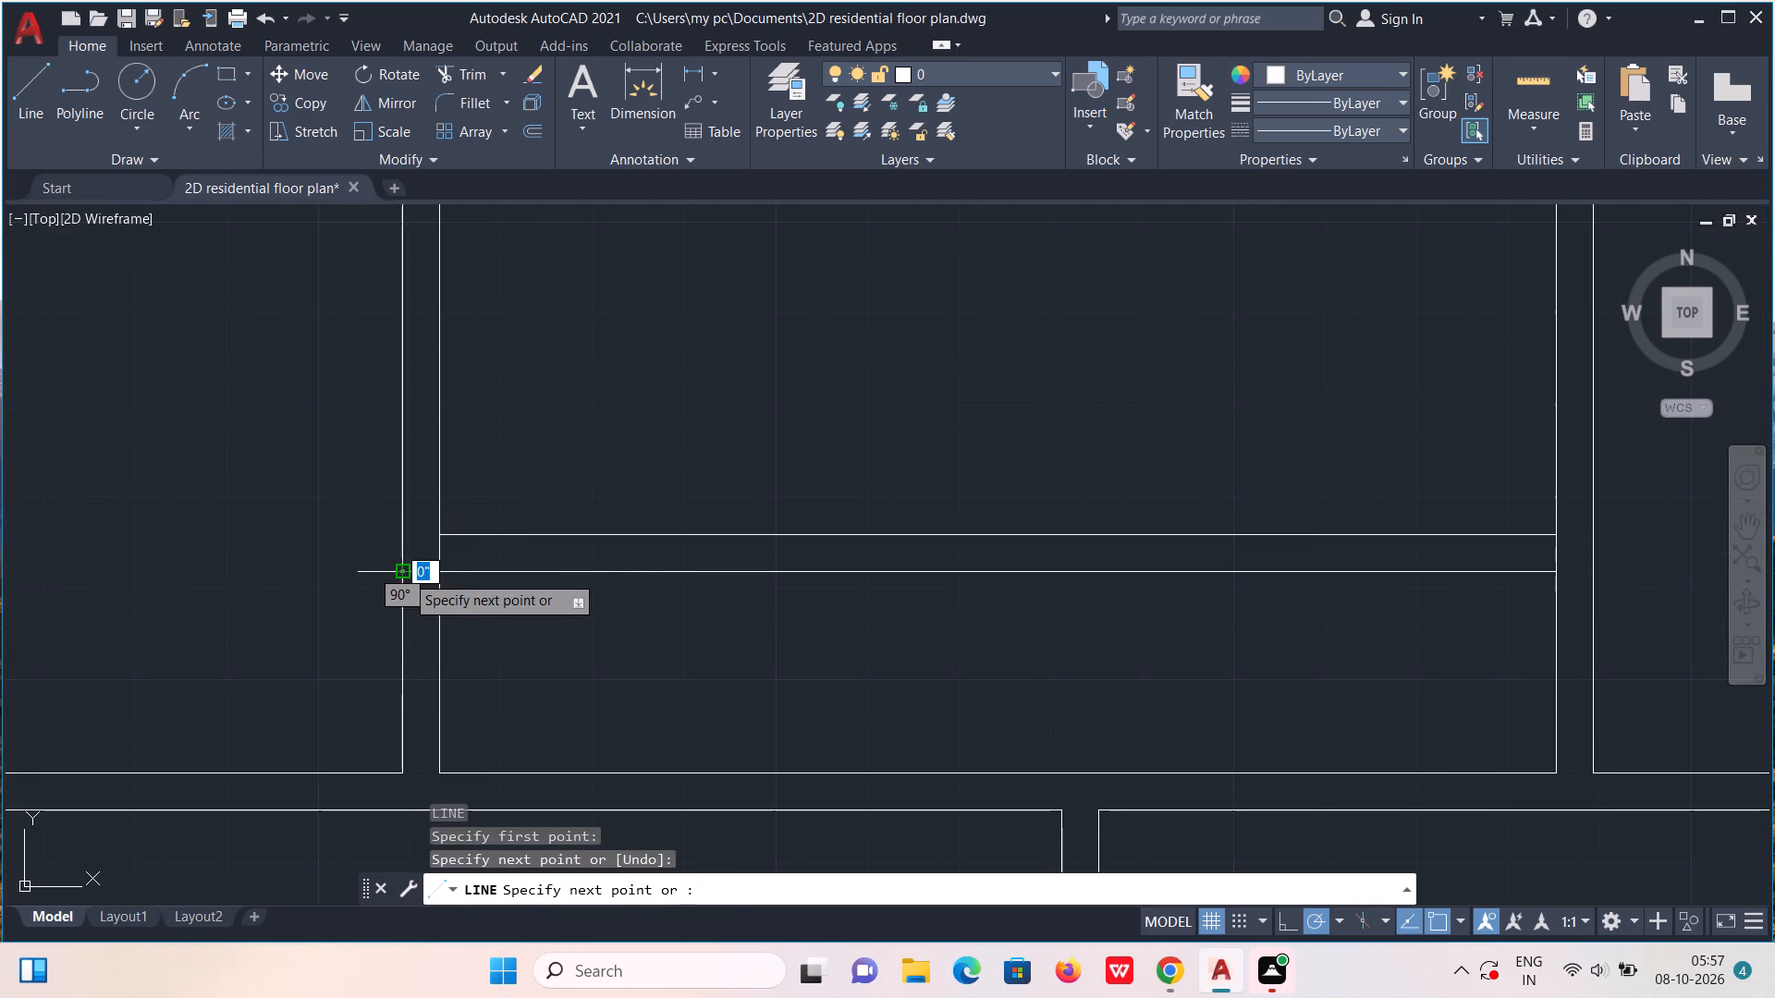
pyautogui.click(1554, 566)
pyautogui.click(1597, 578)
pyautogui.press('Escape')
# Draw connected lines along both faces of the horizontal wall beneath the central room, joined by 4" ends at its outer side walls.
pyautogui.scroll(-2, 1597, 578)
pyautogui.scroll(1, 1083, 643)
pyautogui.press('l')
pyautogui.press('Return')
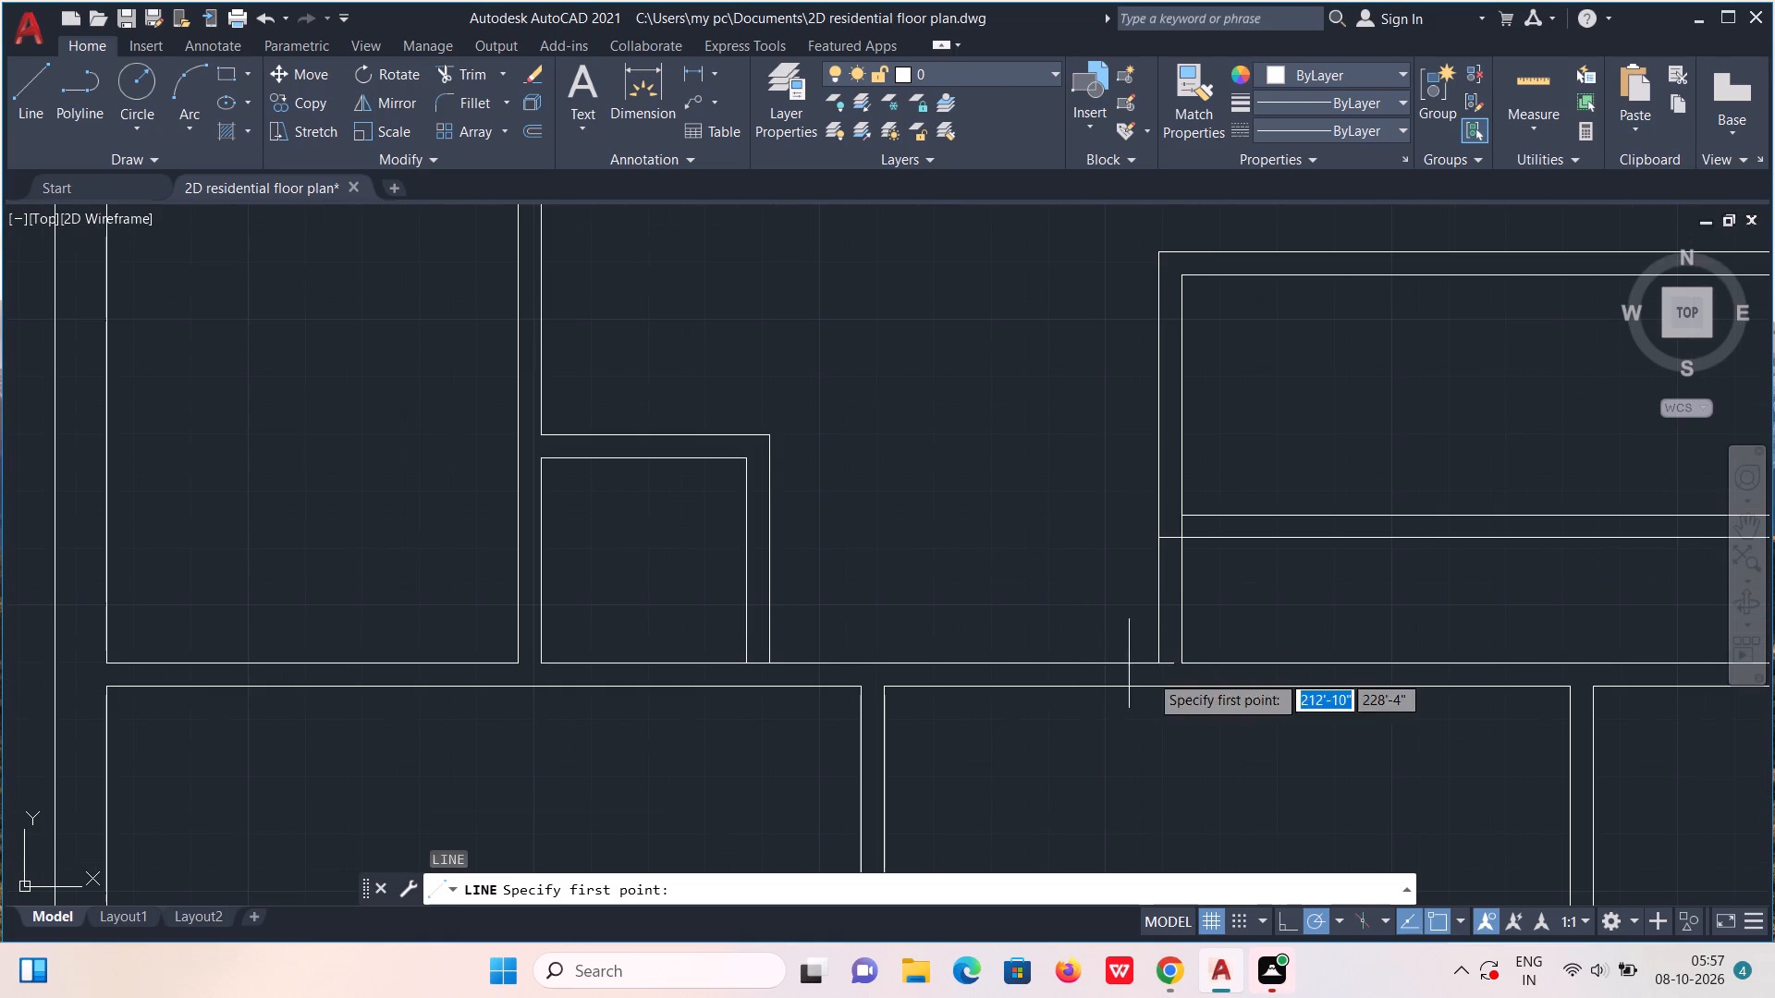
pyautogui.click(1158, 663)
pyautogui.click(1208, 661)
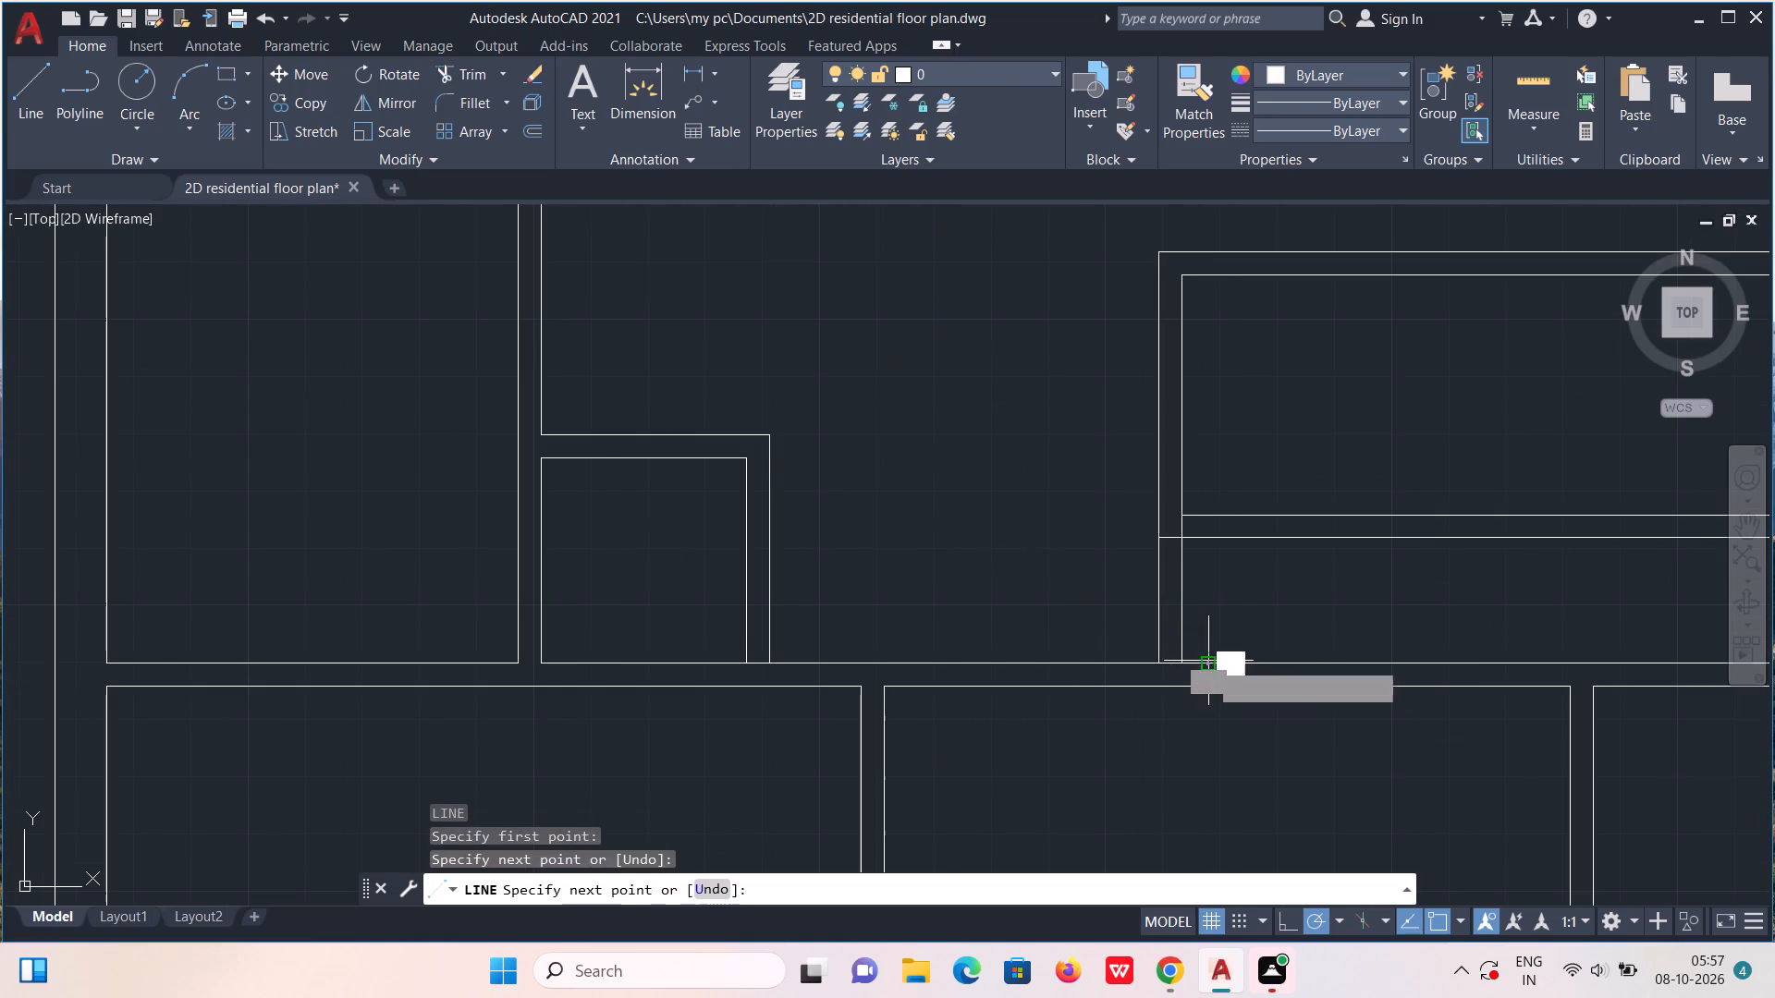
pyautogui.scroll(-2, 1208, 662)
pyautogui.scroll(2, 1449, 663)
pyautogui.moveTo(1487, 674); pyautogui.dragTo(1224, 653, button='middle')
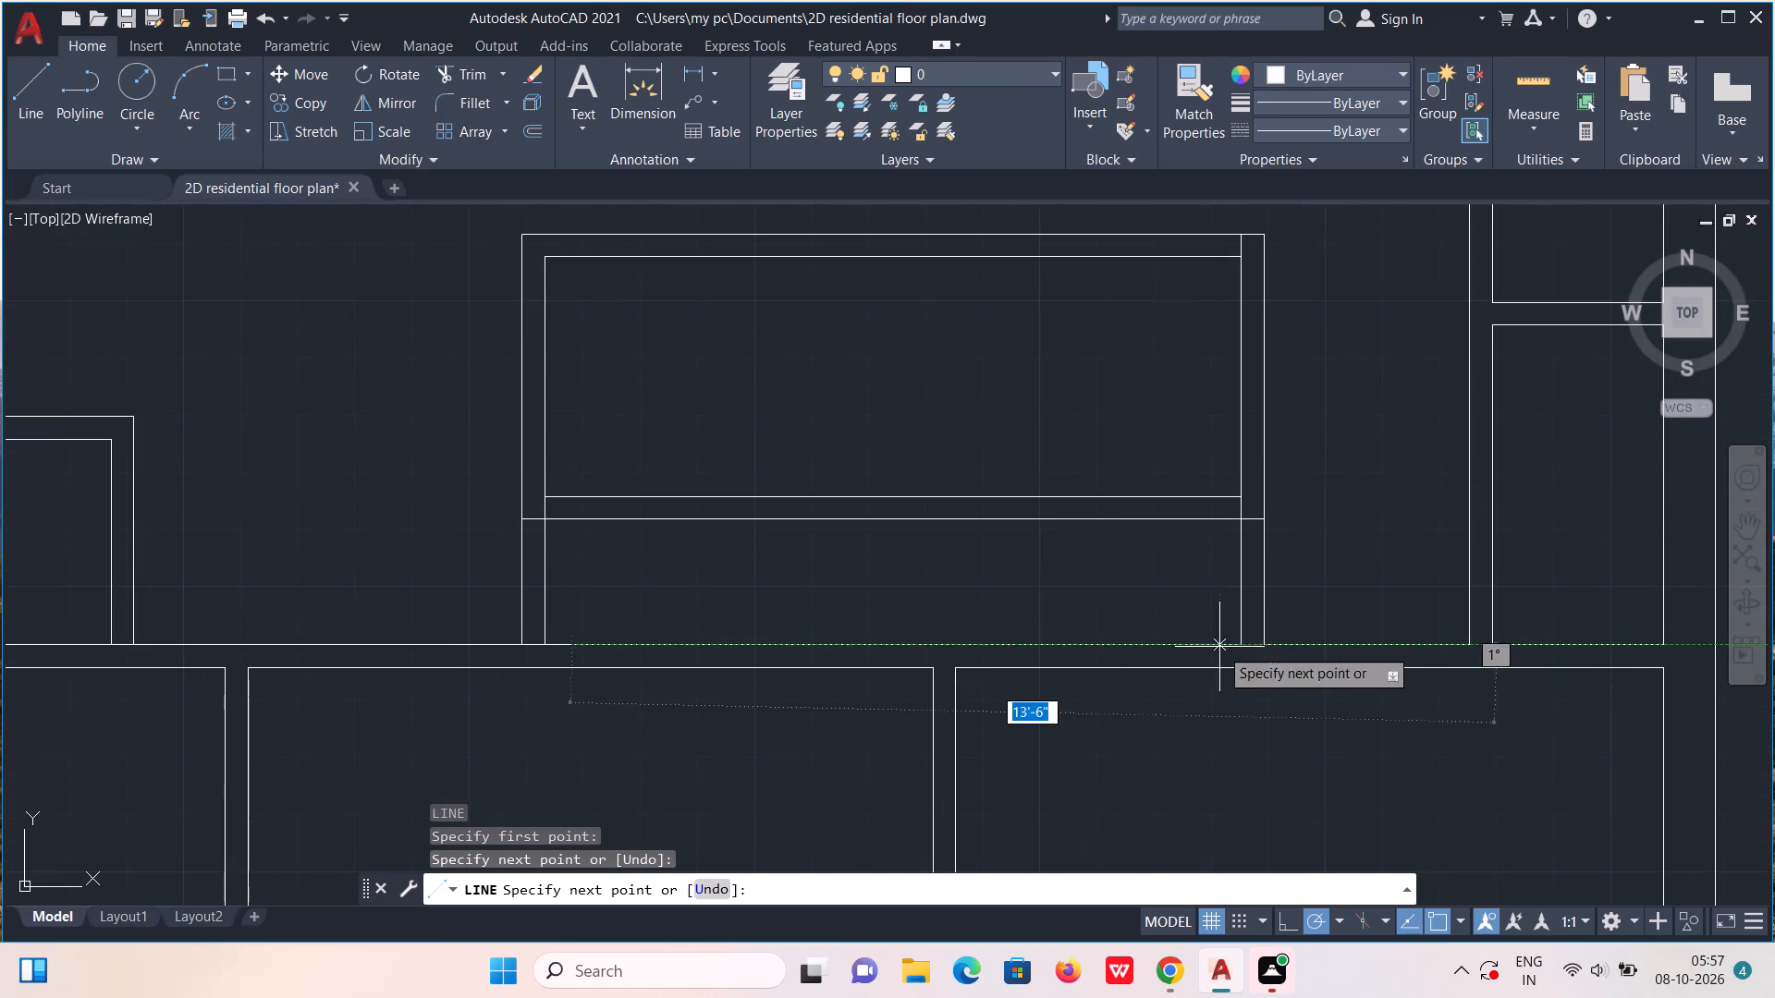
pyautogui.click(1273, 645)
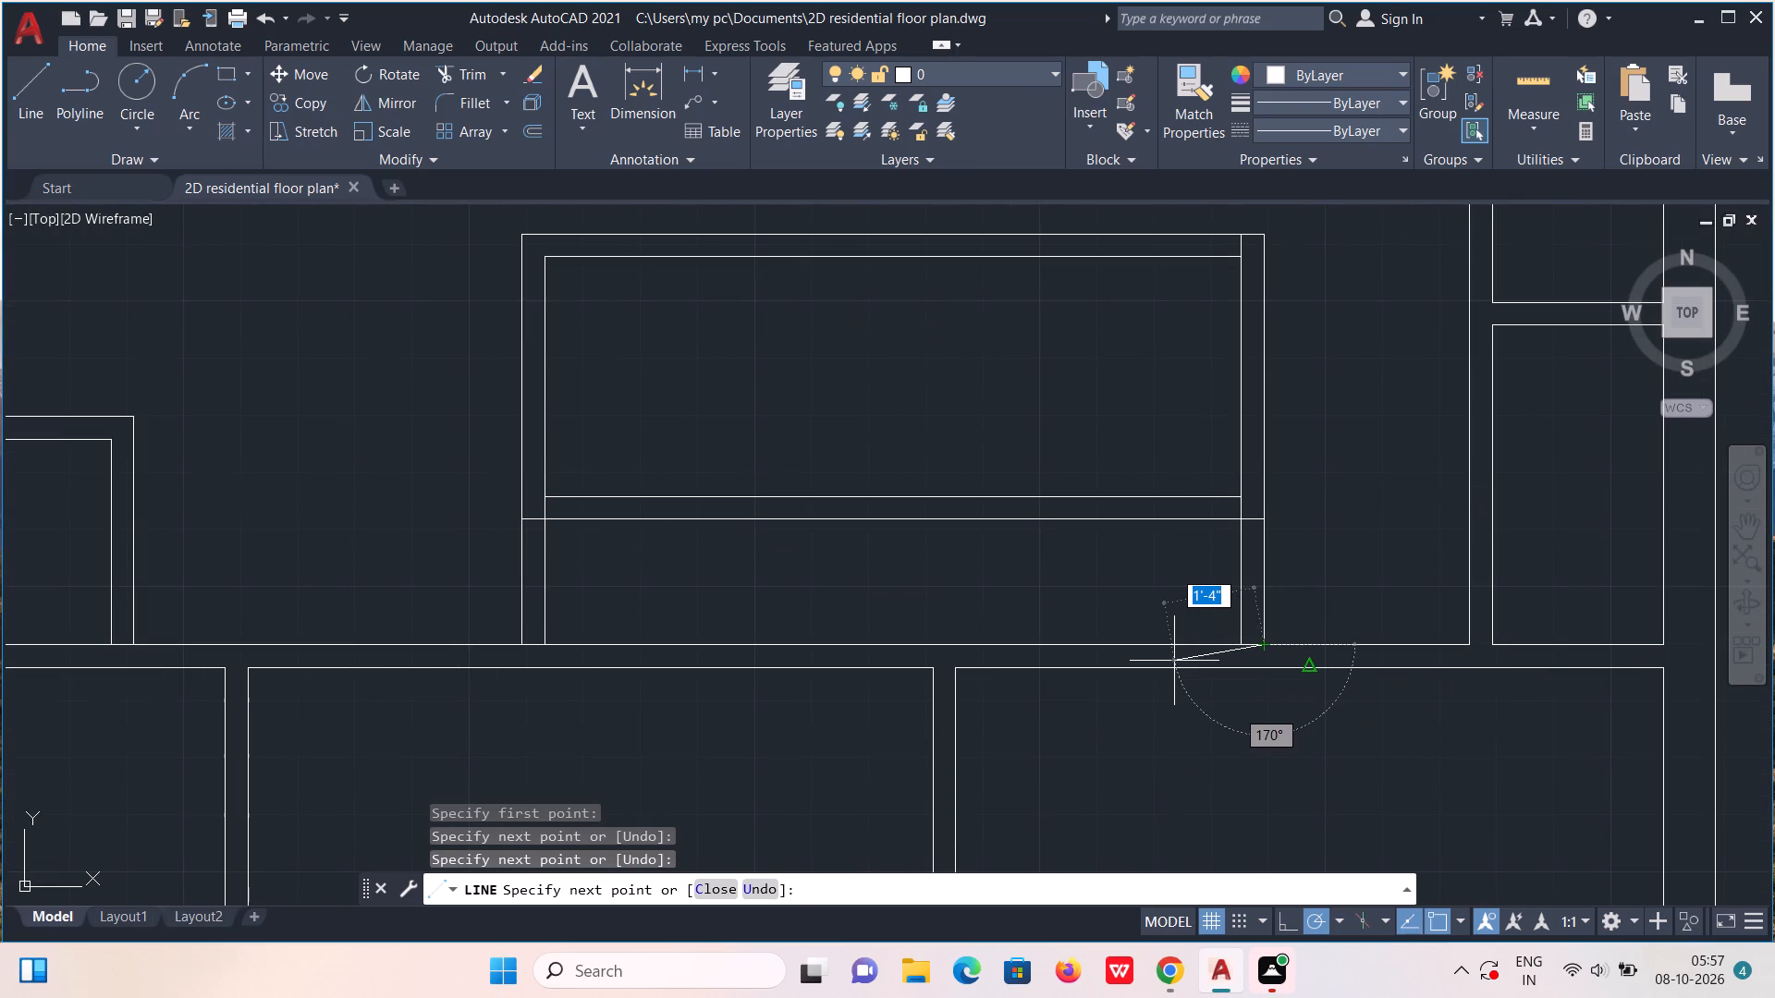
pyautogui.click(1261, 673)
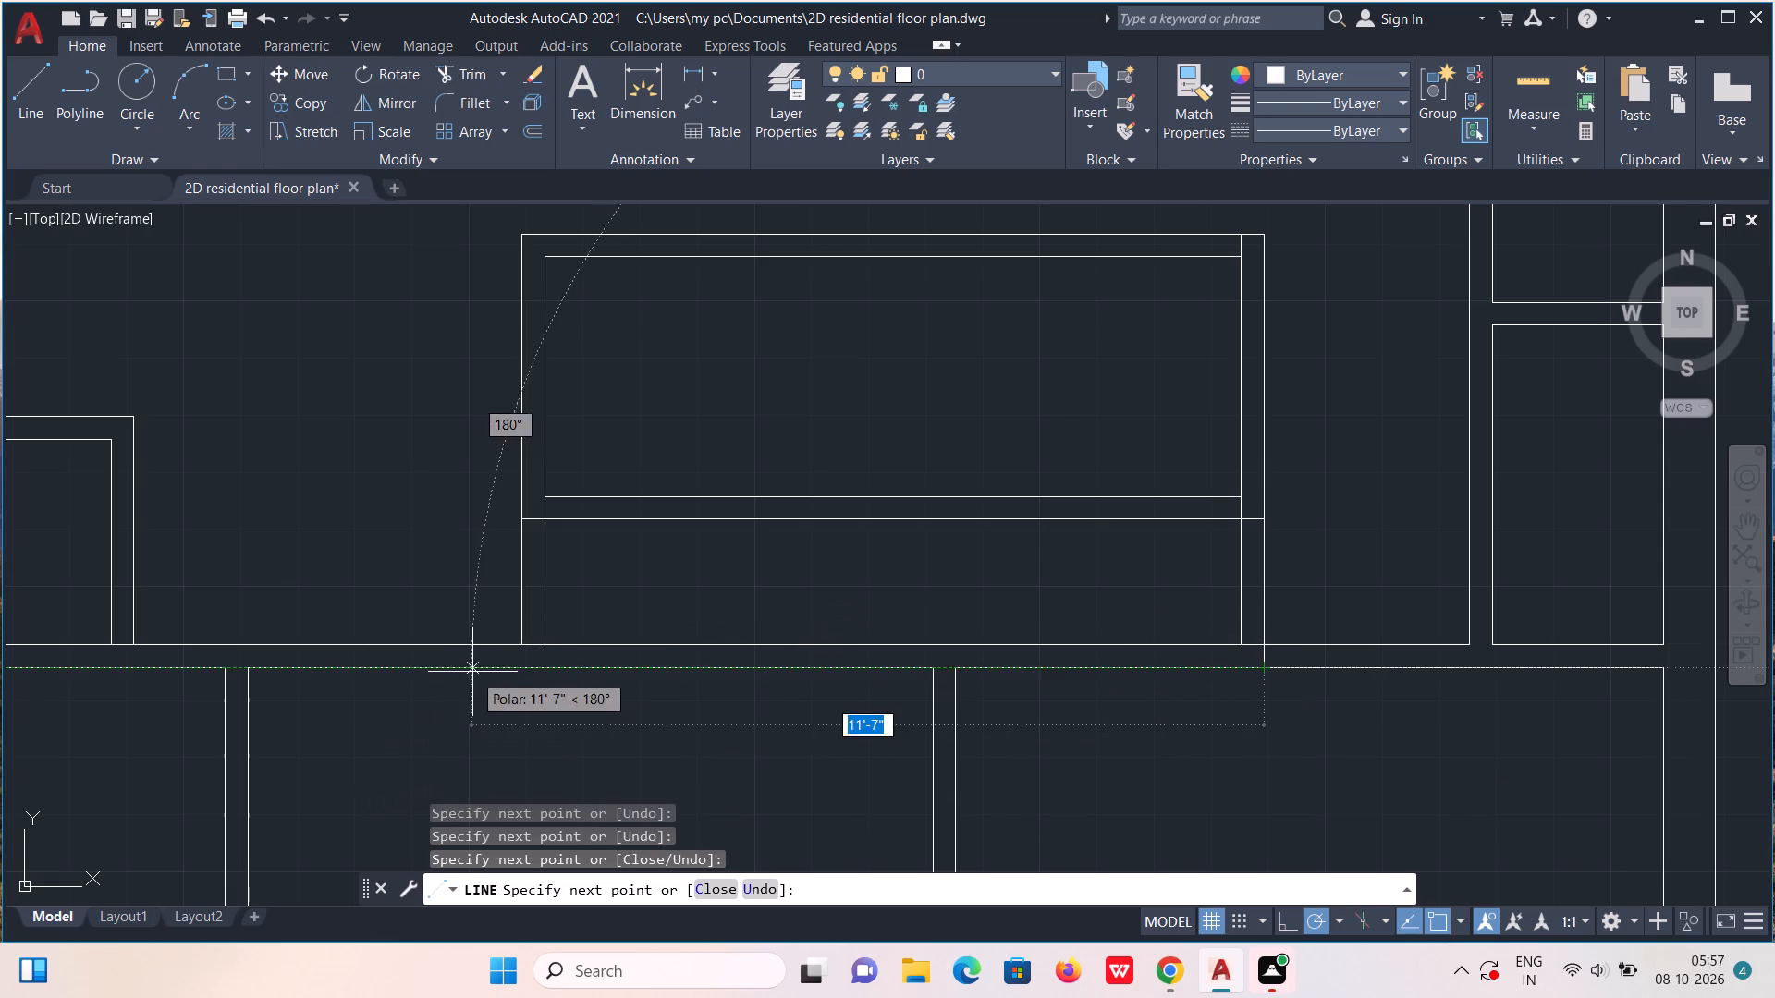
pyautogui.click(523, 665)
pyautogui.click(523, 644)
pyautogui.press('Escape')
pyautogui.scroll(-2, 536, 664)
pyautogui.scroll(1, 518, 374)
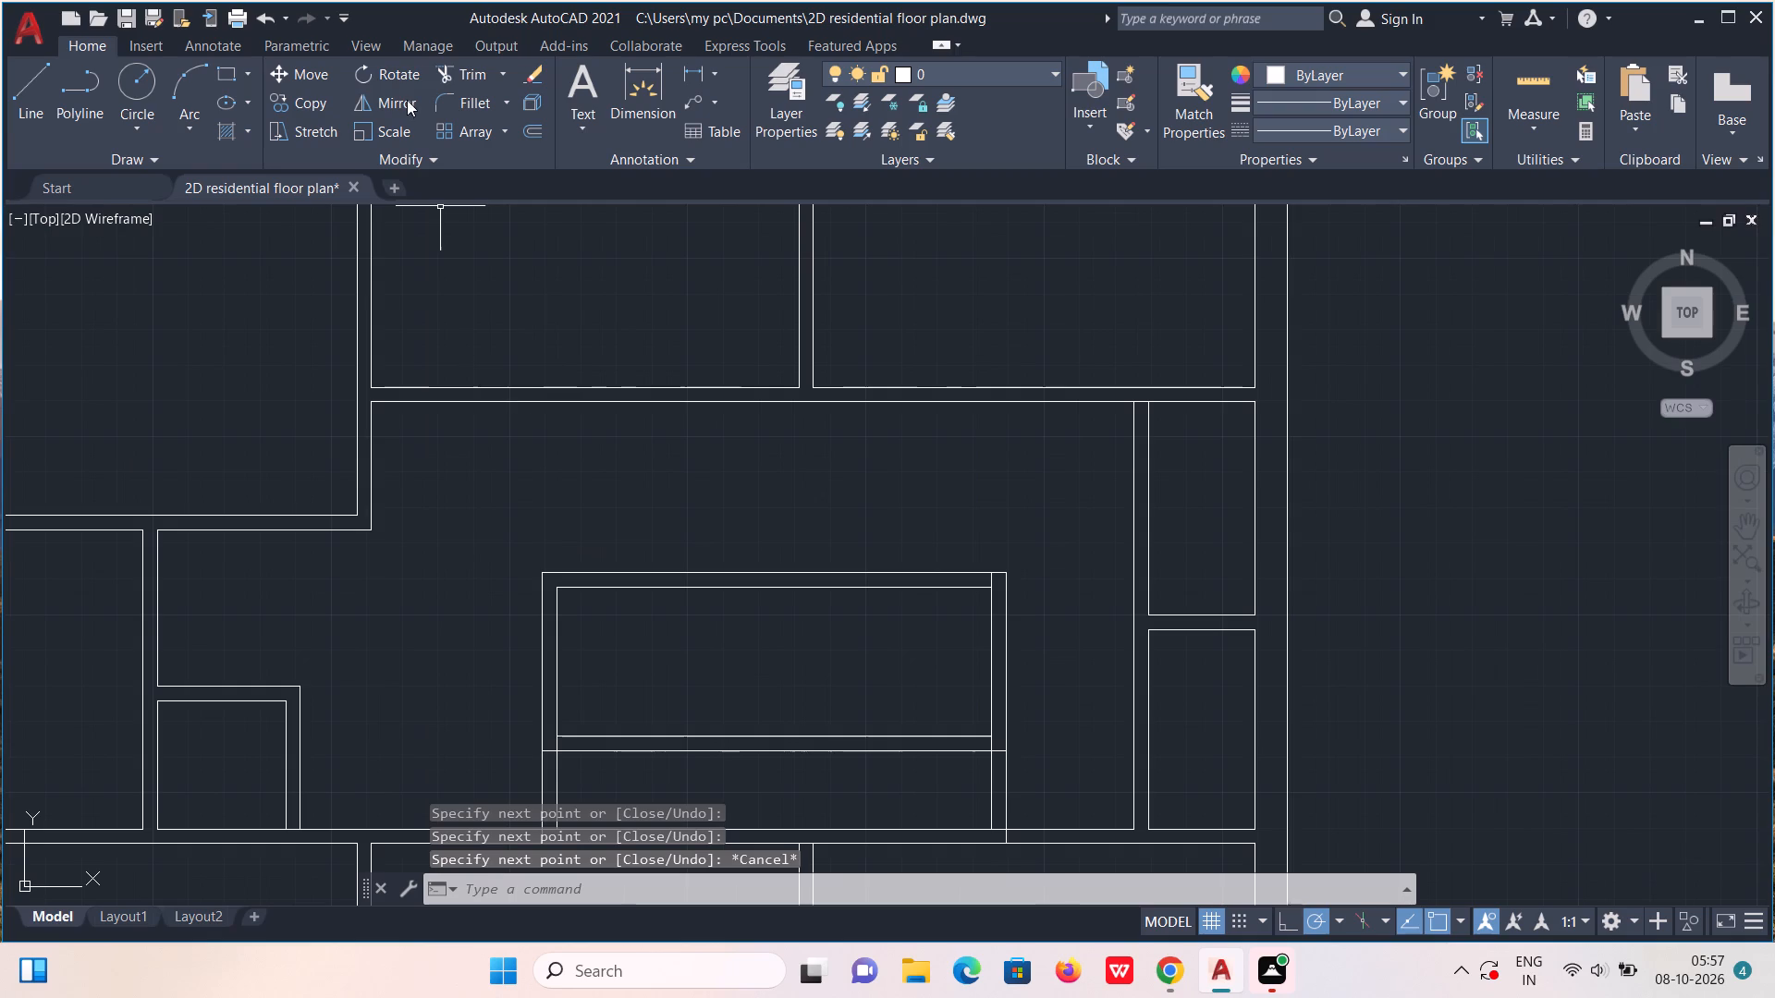
# Trim the horizontal wall lines beneath the central room between its side walls to open the space to the lower rooms.
pyautogui.click(453, 72)
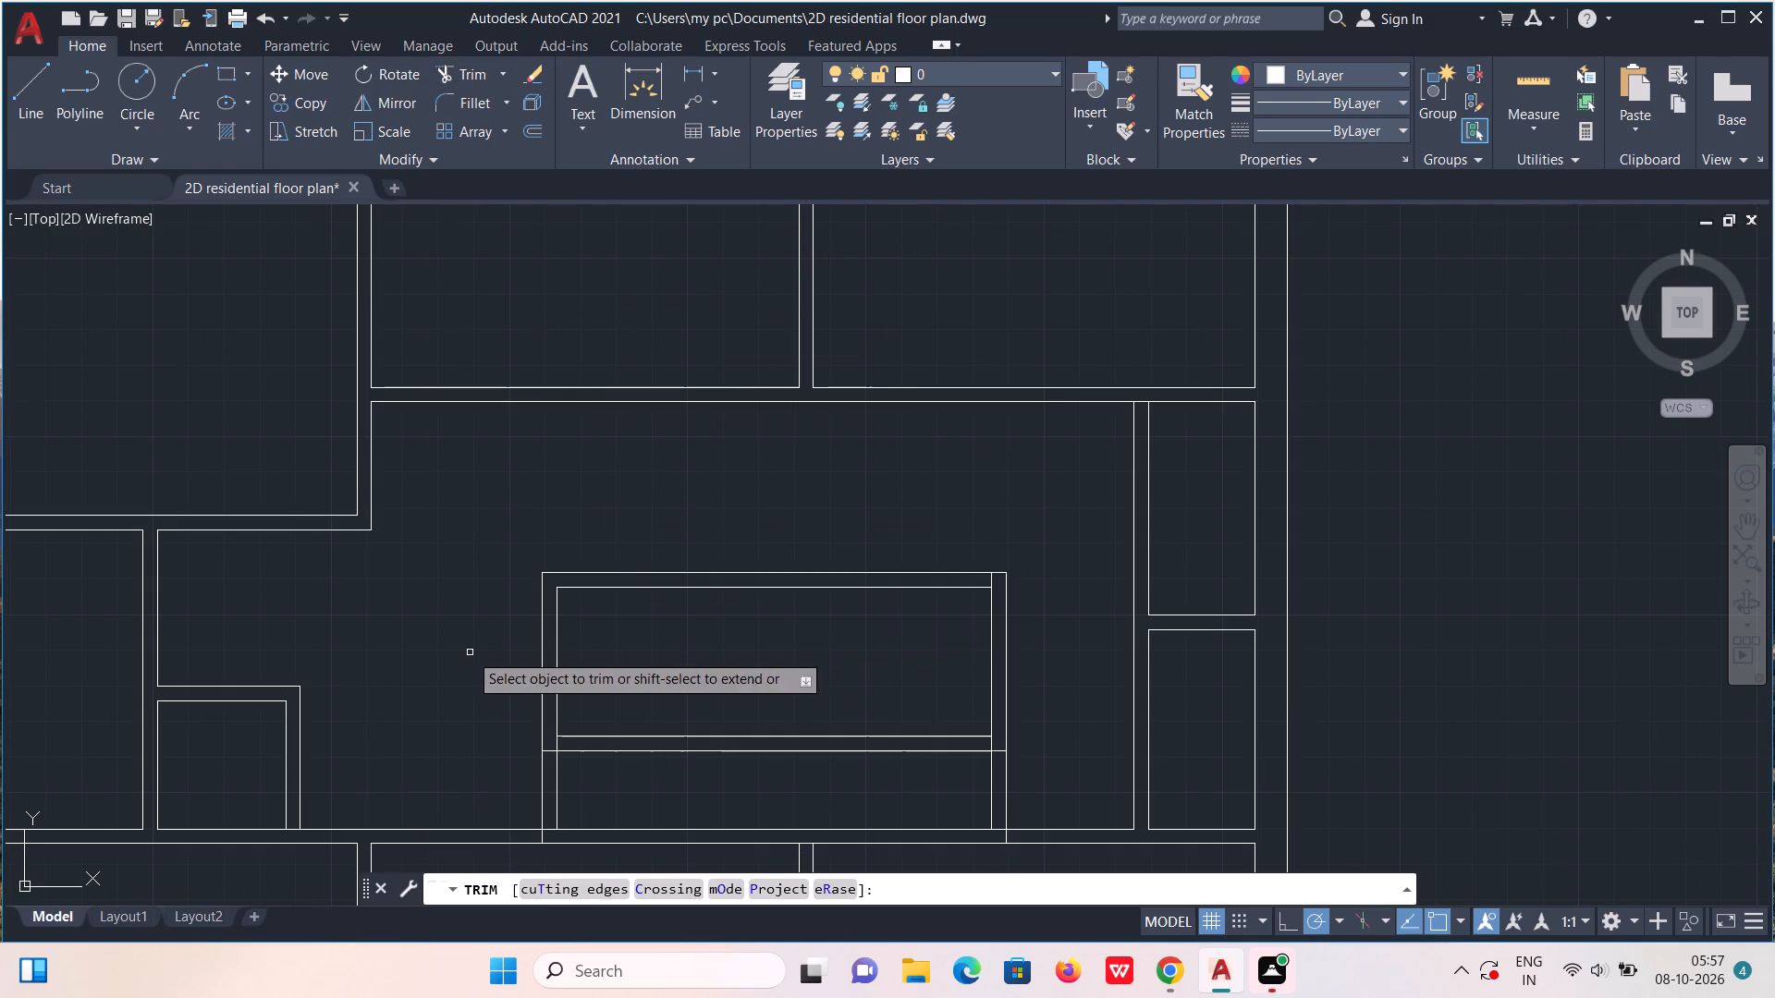
pyautogui.moveTo(619, 657); pyautogui.dragTo(628, 417, button='middle')
pyautogui.moveTo(640, 575); pyautogui.dragTo(642, 609)
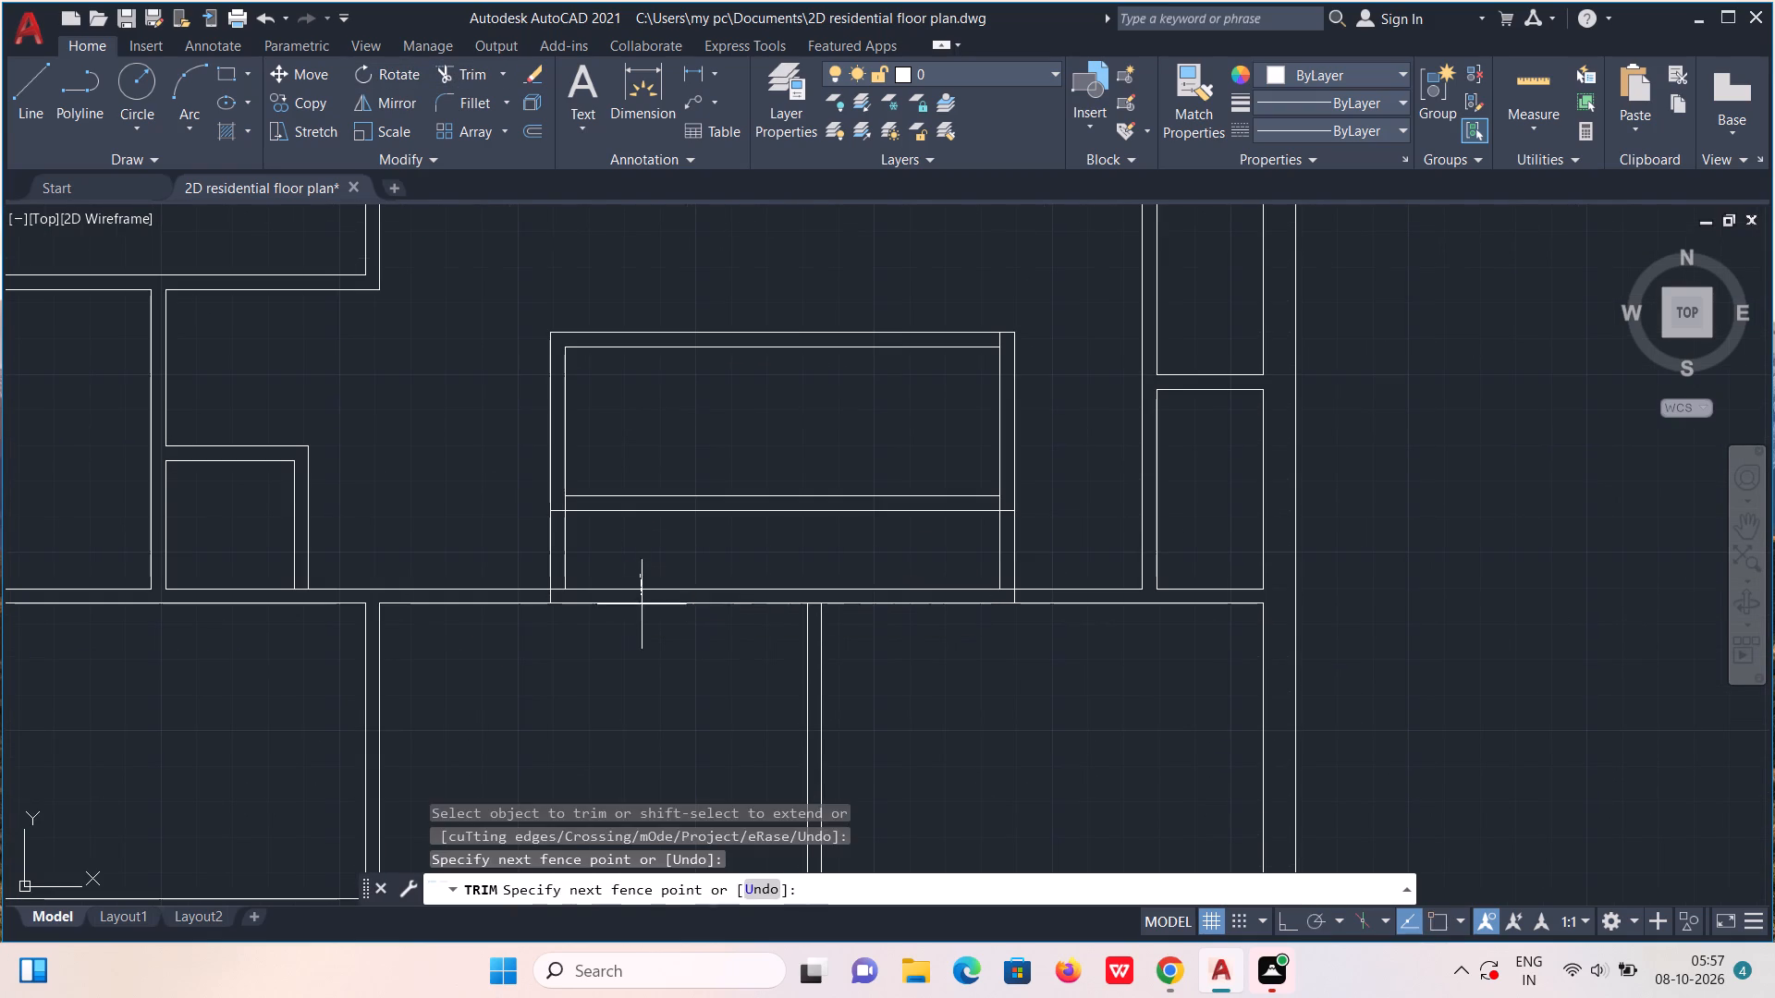
pyautogui.moveTo(642, 609); pyautogui.dragTo(642, 630)
pyautogui.moveTo(929, 543); pyautogui.dragTo(945, 615)
pyautogui.moveTo(880, 578); pyautogui.dragTo(879, 600)
pyautogui.moveTo(963, 569); pyautogui.dragTo(966, 591)
pyautogui.scroll(3, 602, 578)
pyautogui.moveTo(457, 602); pyautogui.dragTo(484, 652)
pyautogui.scroll(-3, 512, 595)
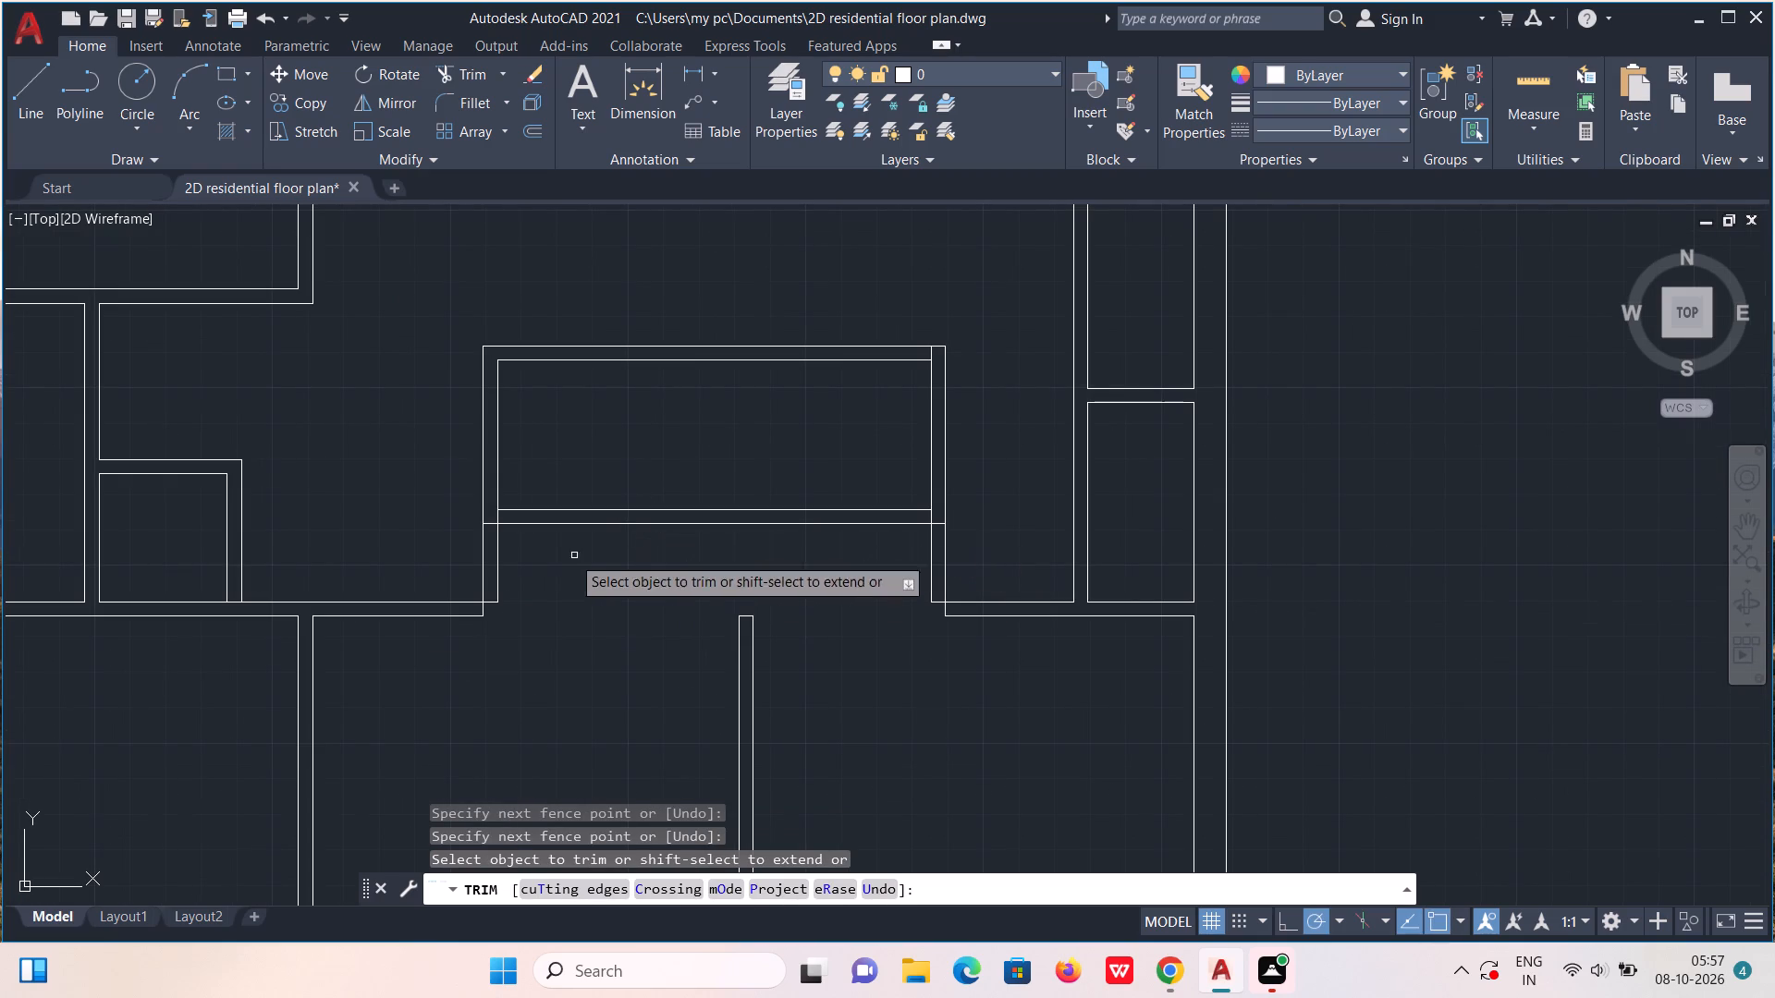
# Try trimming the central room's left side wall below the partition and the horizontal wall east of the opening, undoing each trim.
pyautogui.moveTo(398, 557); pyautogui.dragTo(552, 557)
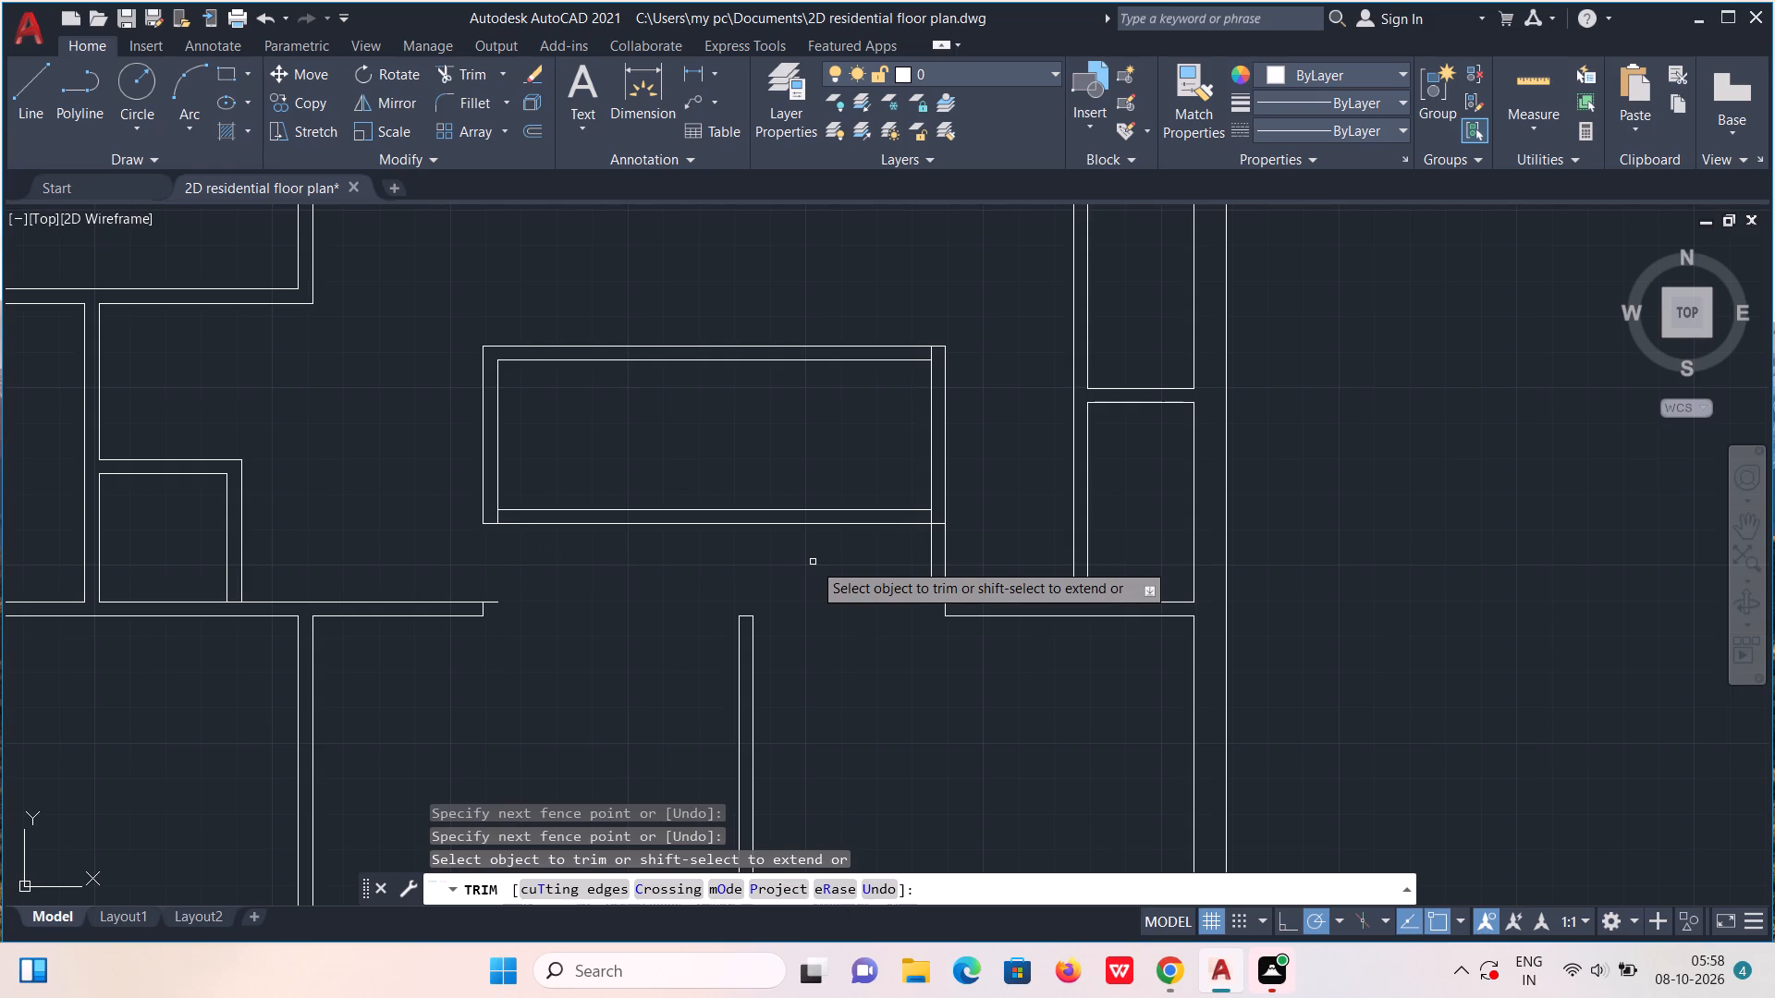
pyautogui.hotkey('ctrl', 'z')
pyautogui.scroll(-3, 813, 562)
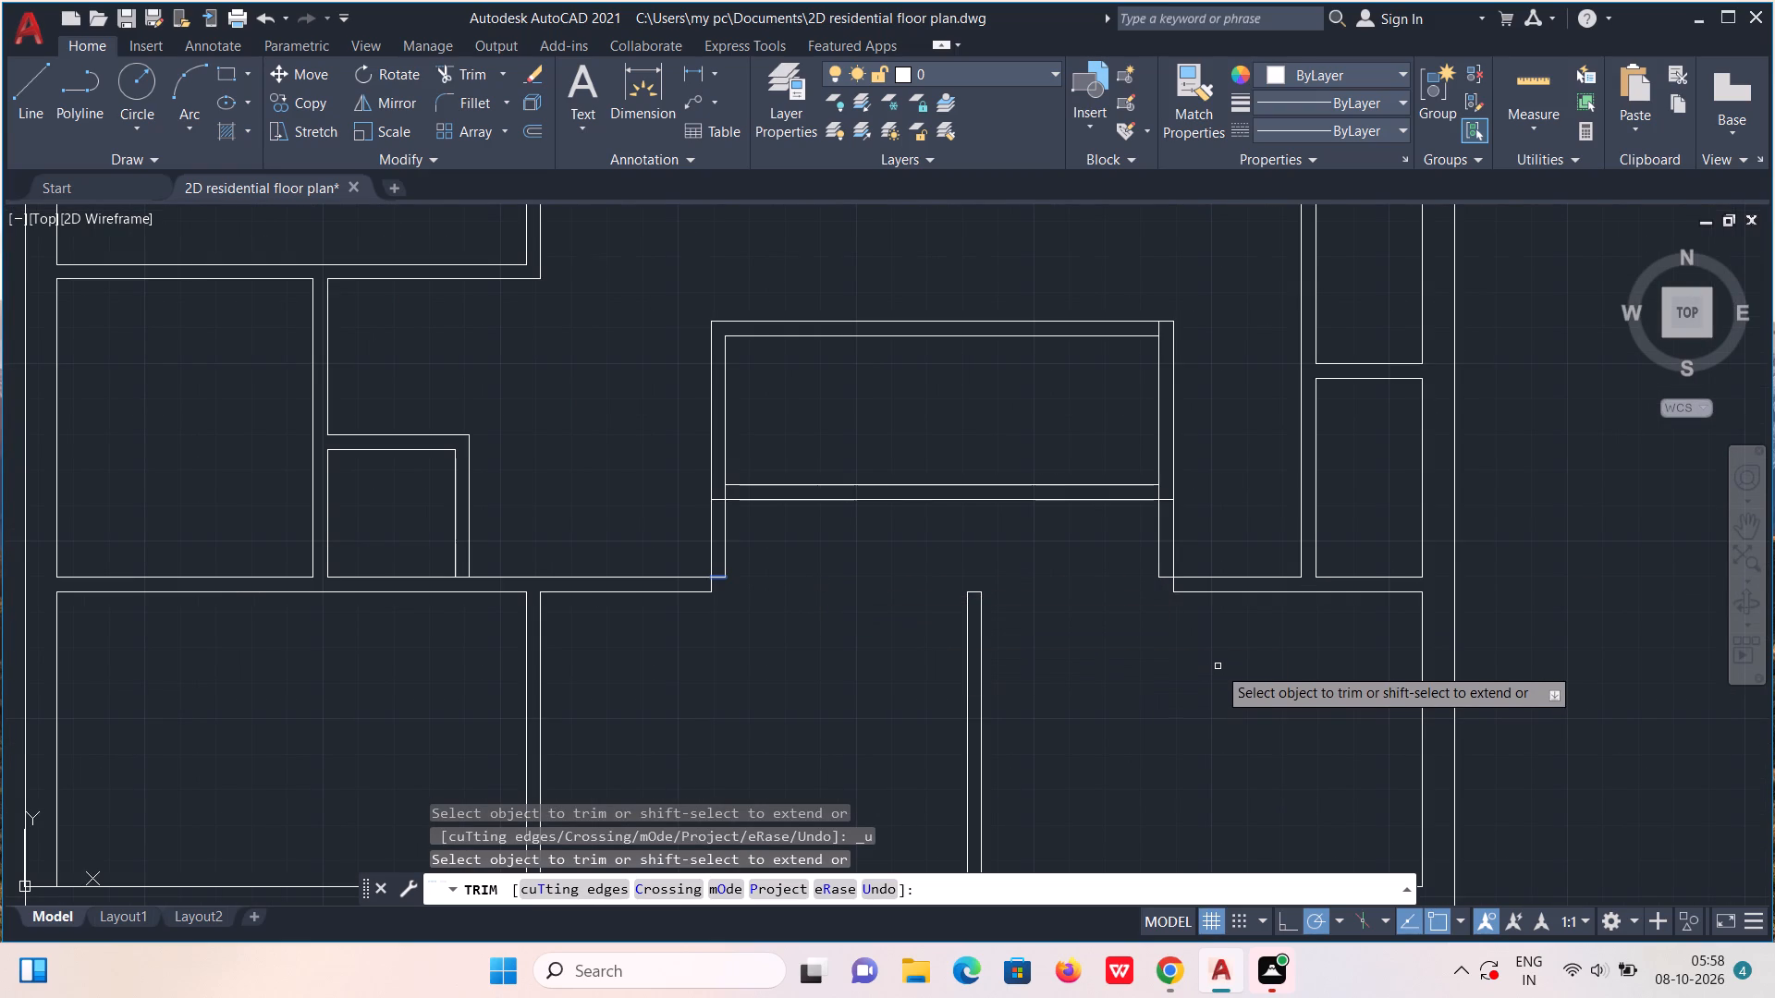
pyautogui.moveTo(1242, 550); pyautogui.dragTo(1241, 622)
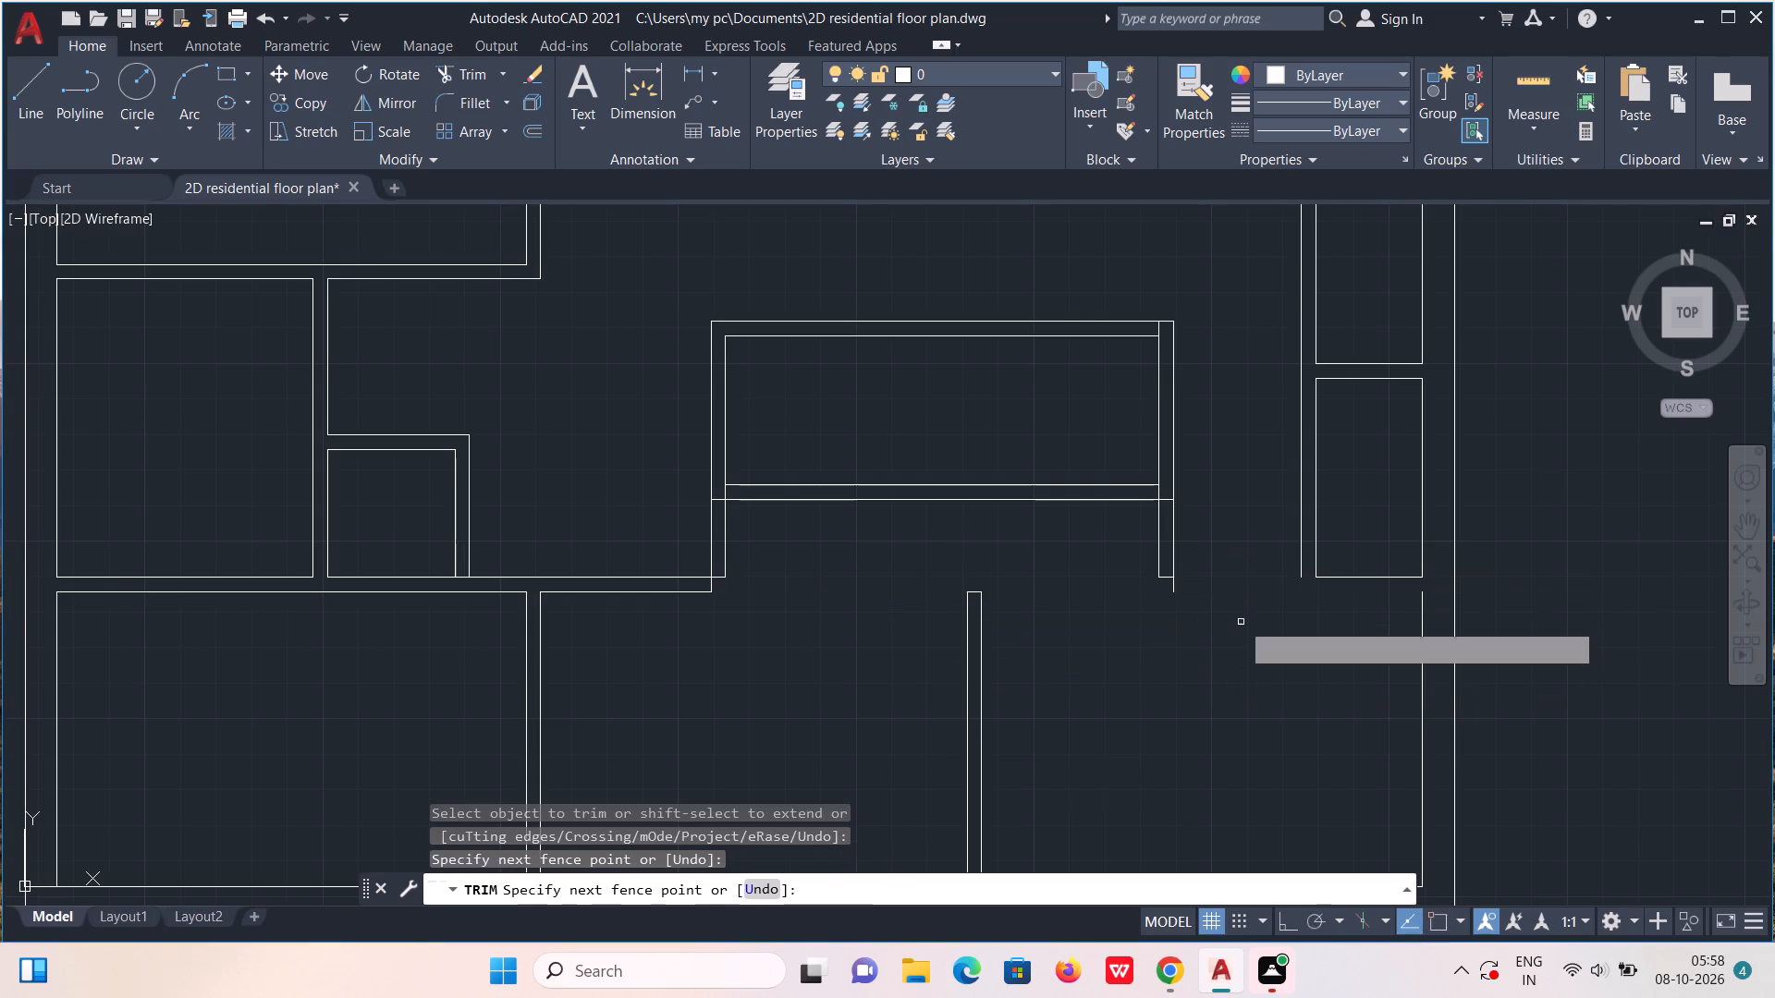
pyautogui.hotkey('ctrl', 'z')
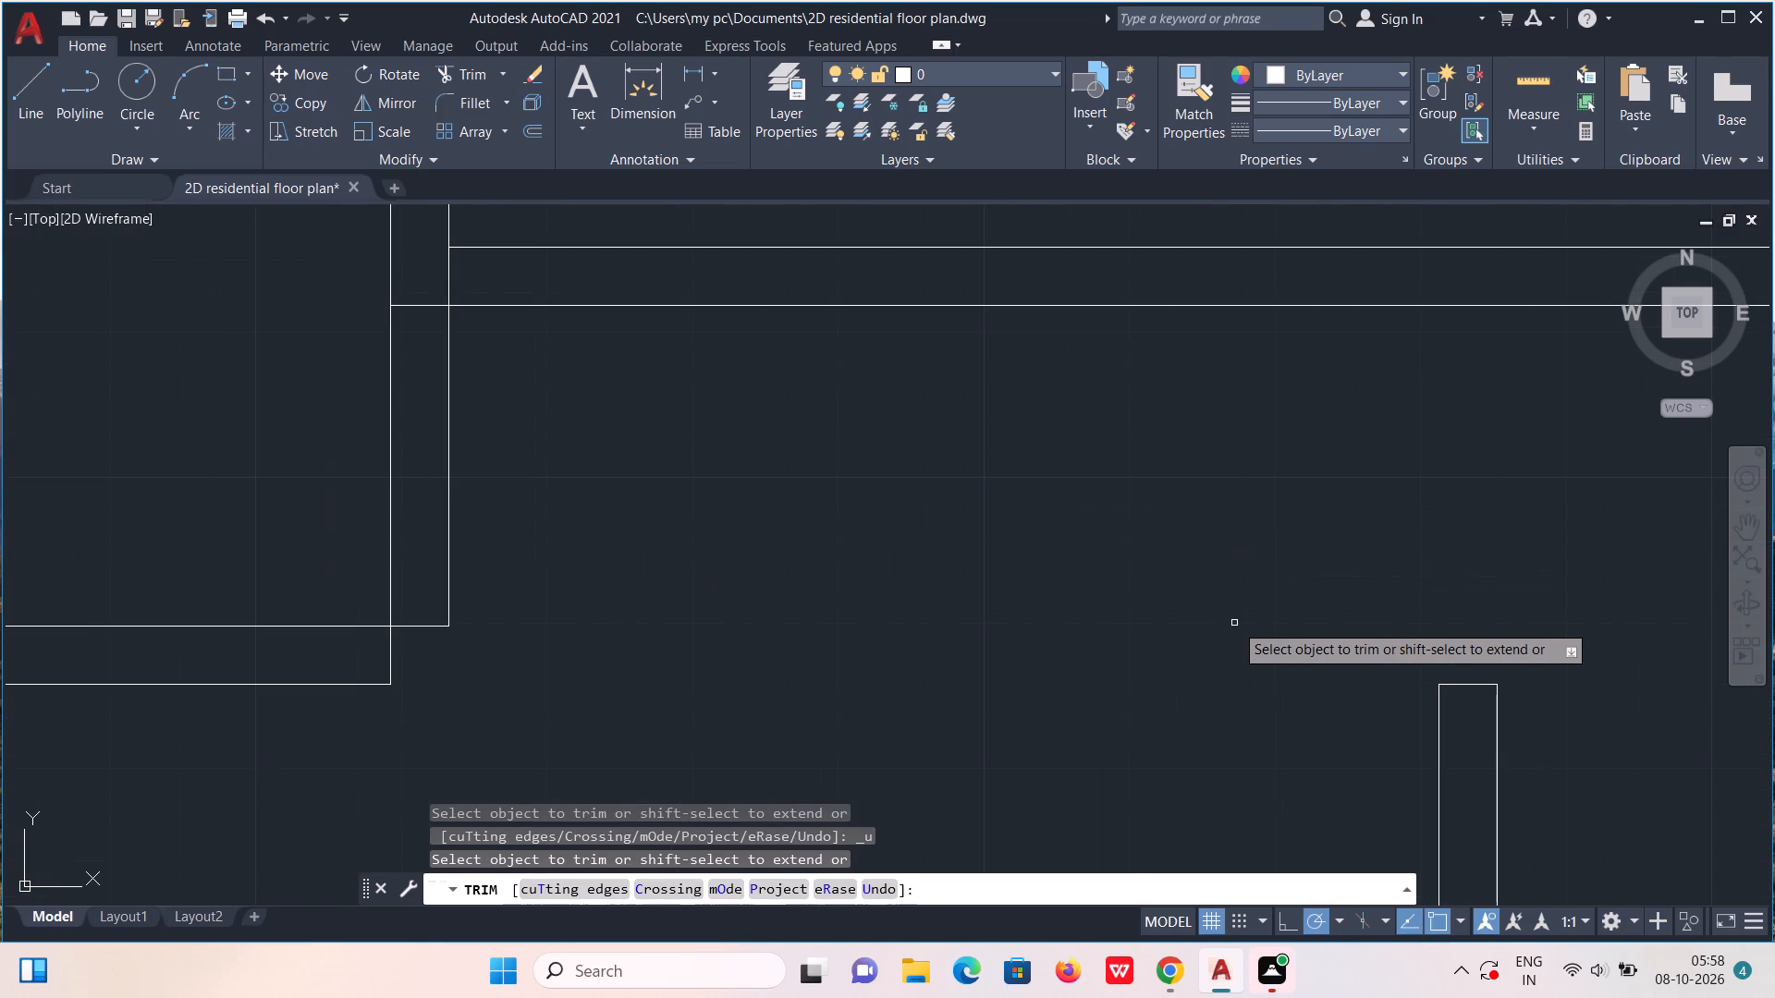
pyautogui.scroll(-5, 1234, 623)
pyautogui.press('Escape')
# Extend the opening's left inner wall face 4" down with a line and join it back to the outer face's lower end.
pyautogui.scroll(2, 1177, 604)
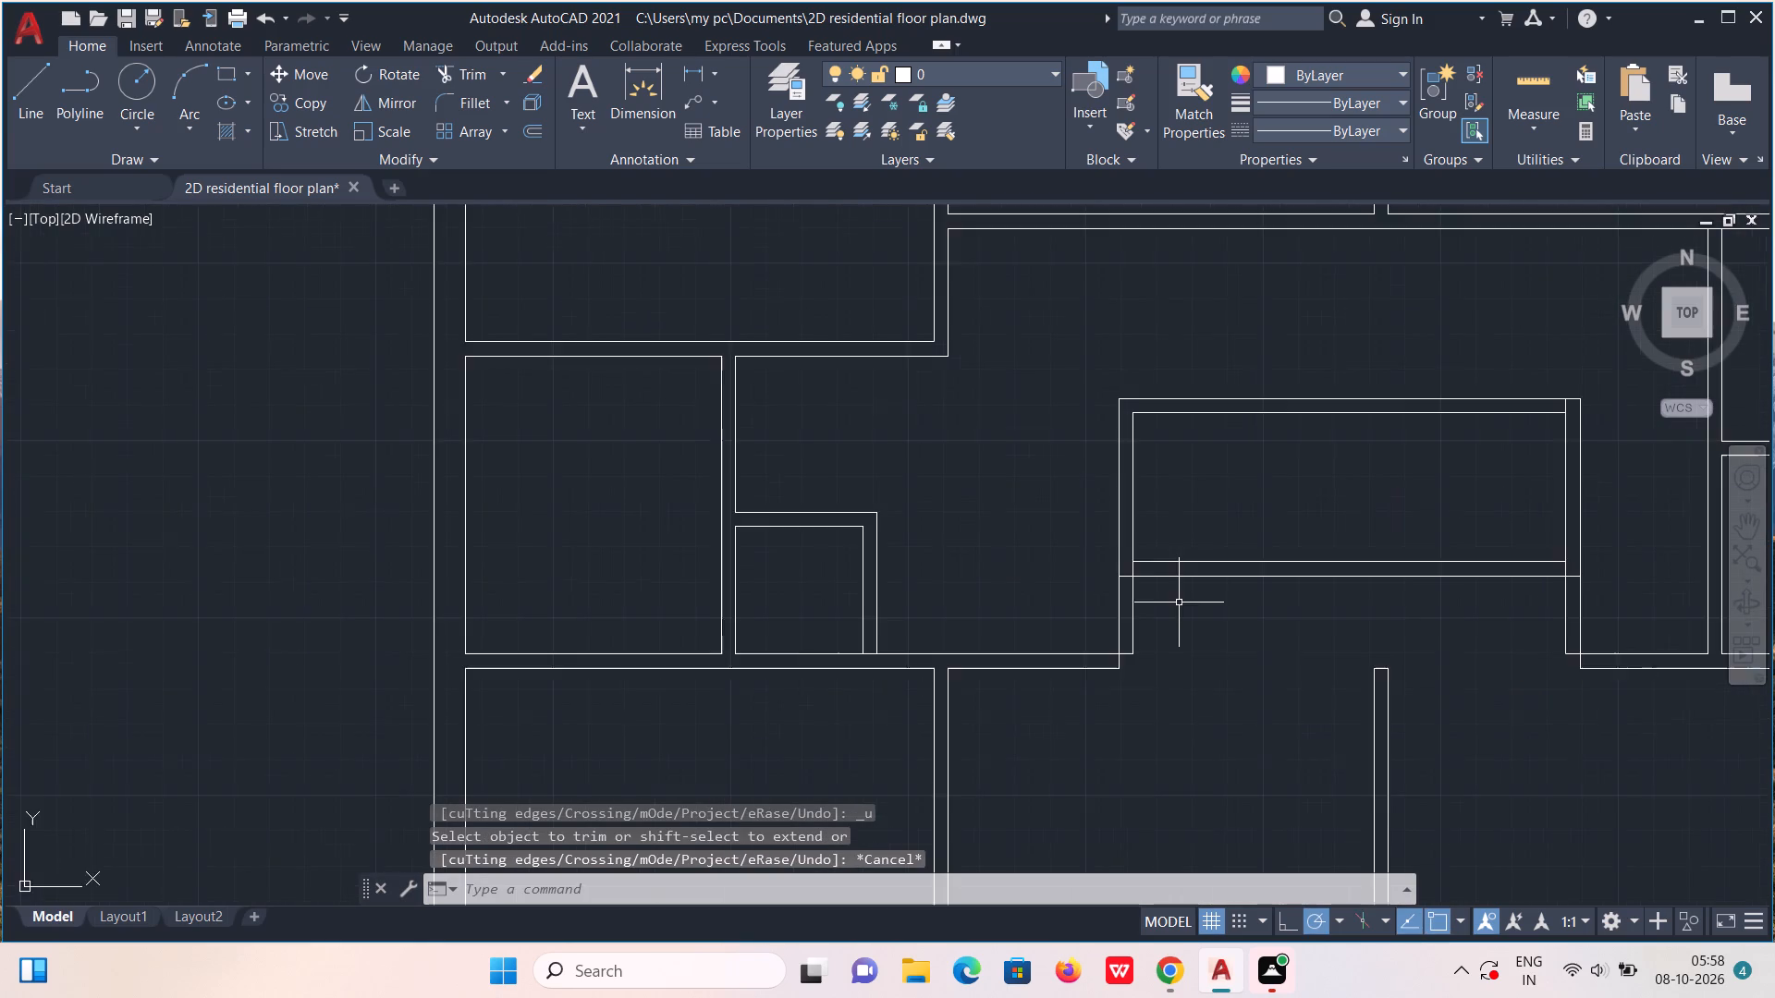
pyautogui.moveTo(1169, 606); pyautogui.dragTo(890, 579, button='middle')
pyautogui.scroll(1, 884, 573)
pyautogui.press('l')
pyautogui.press('Return')
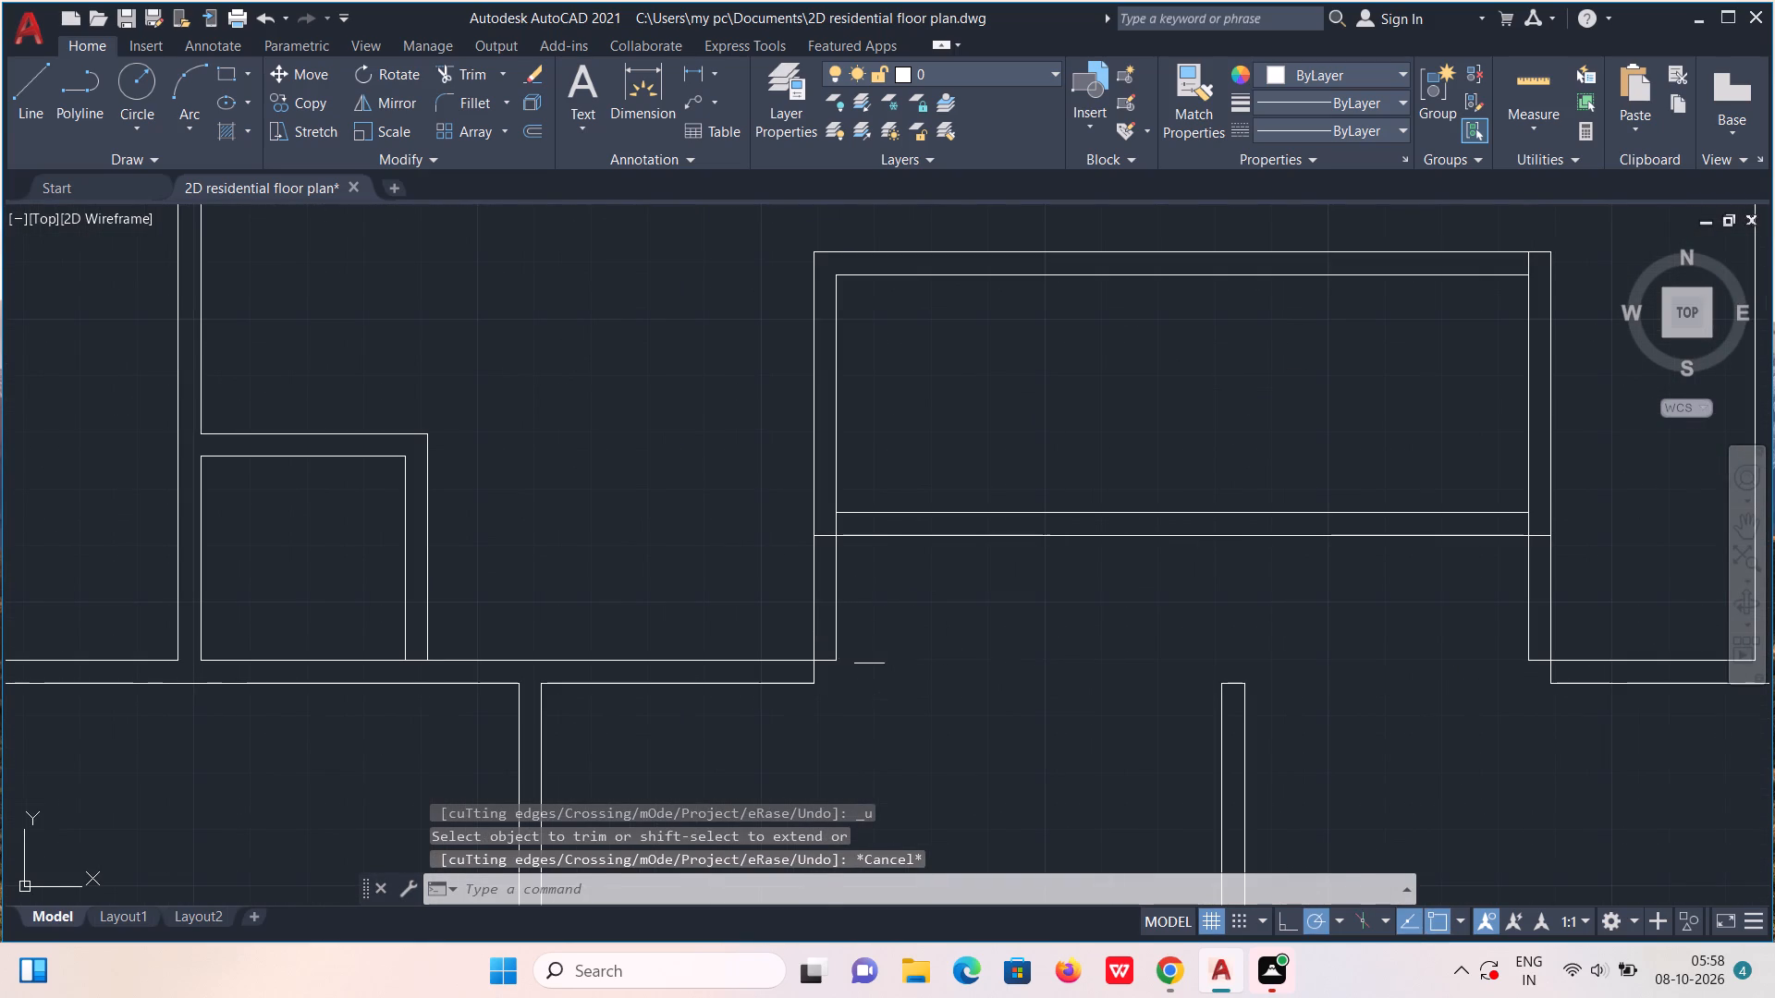
pyautogui.click(839, 668)
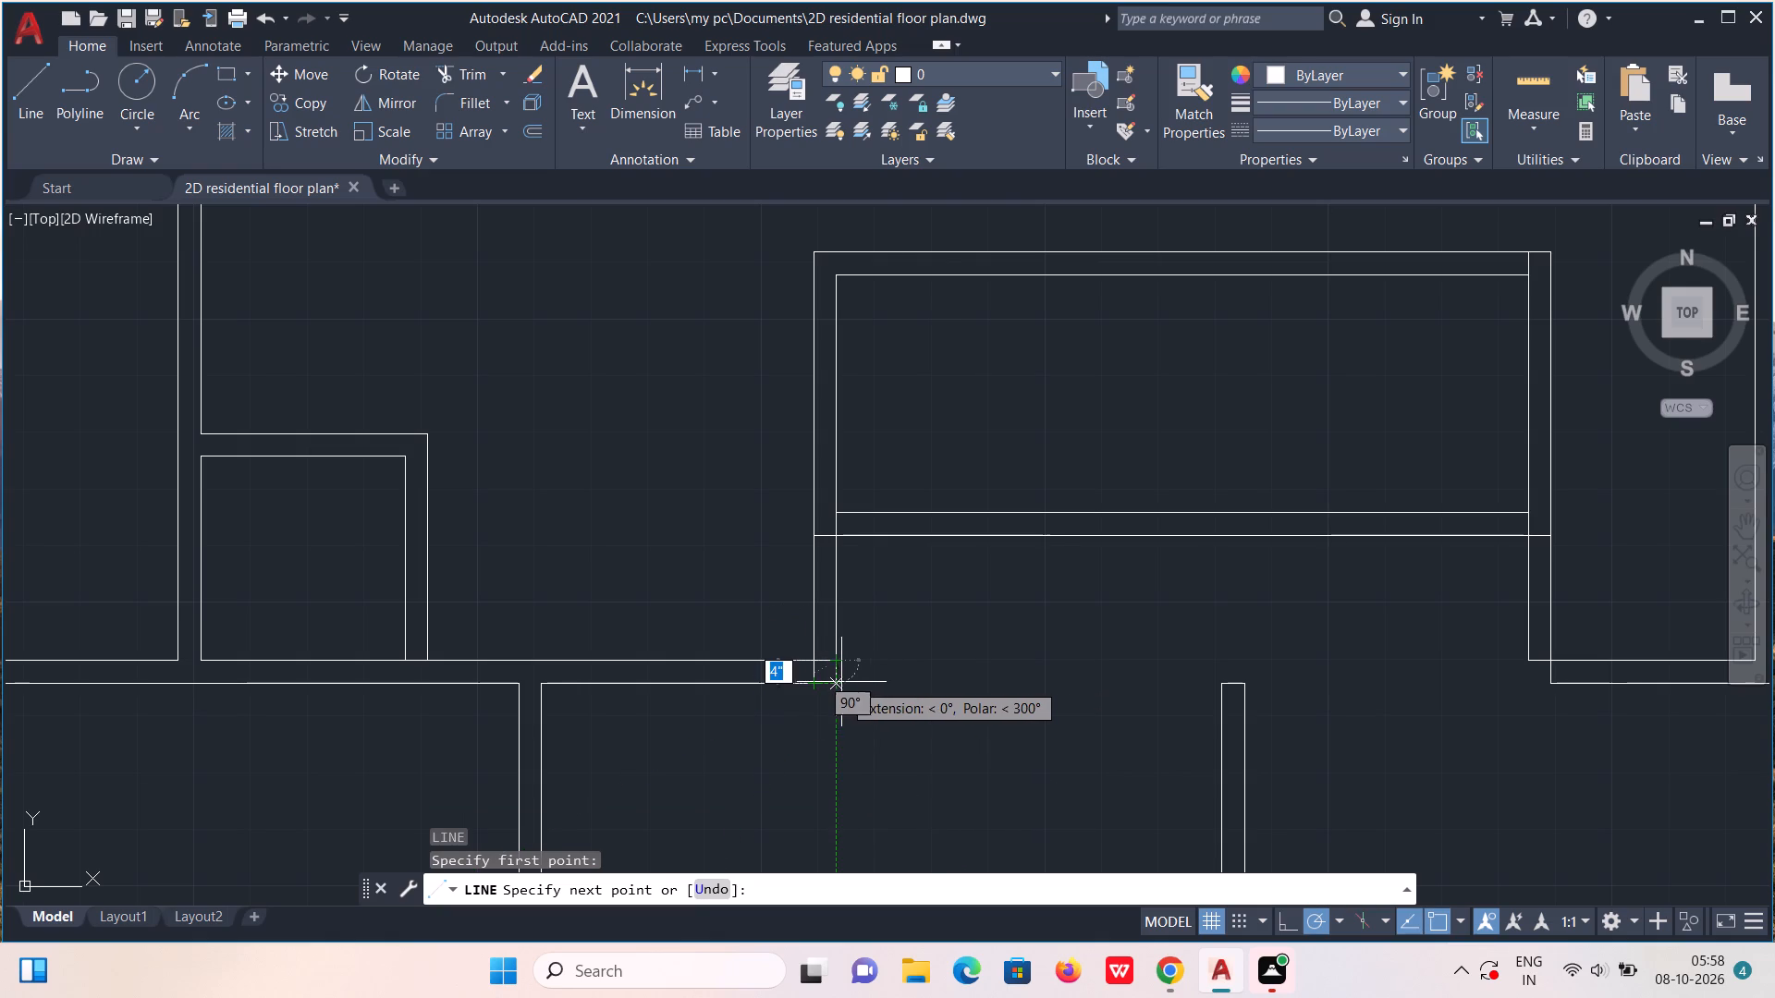
pyautogui.click(839, 683)
pyautogui.click(813, 684)
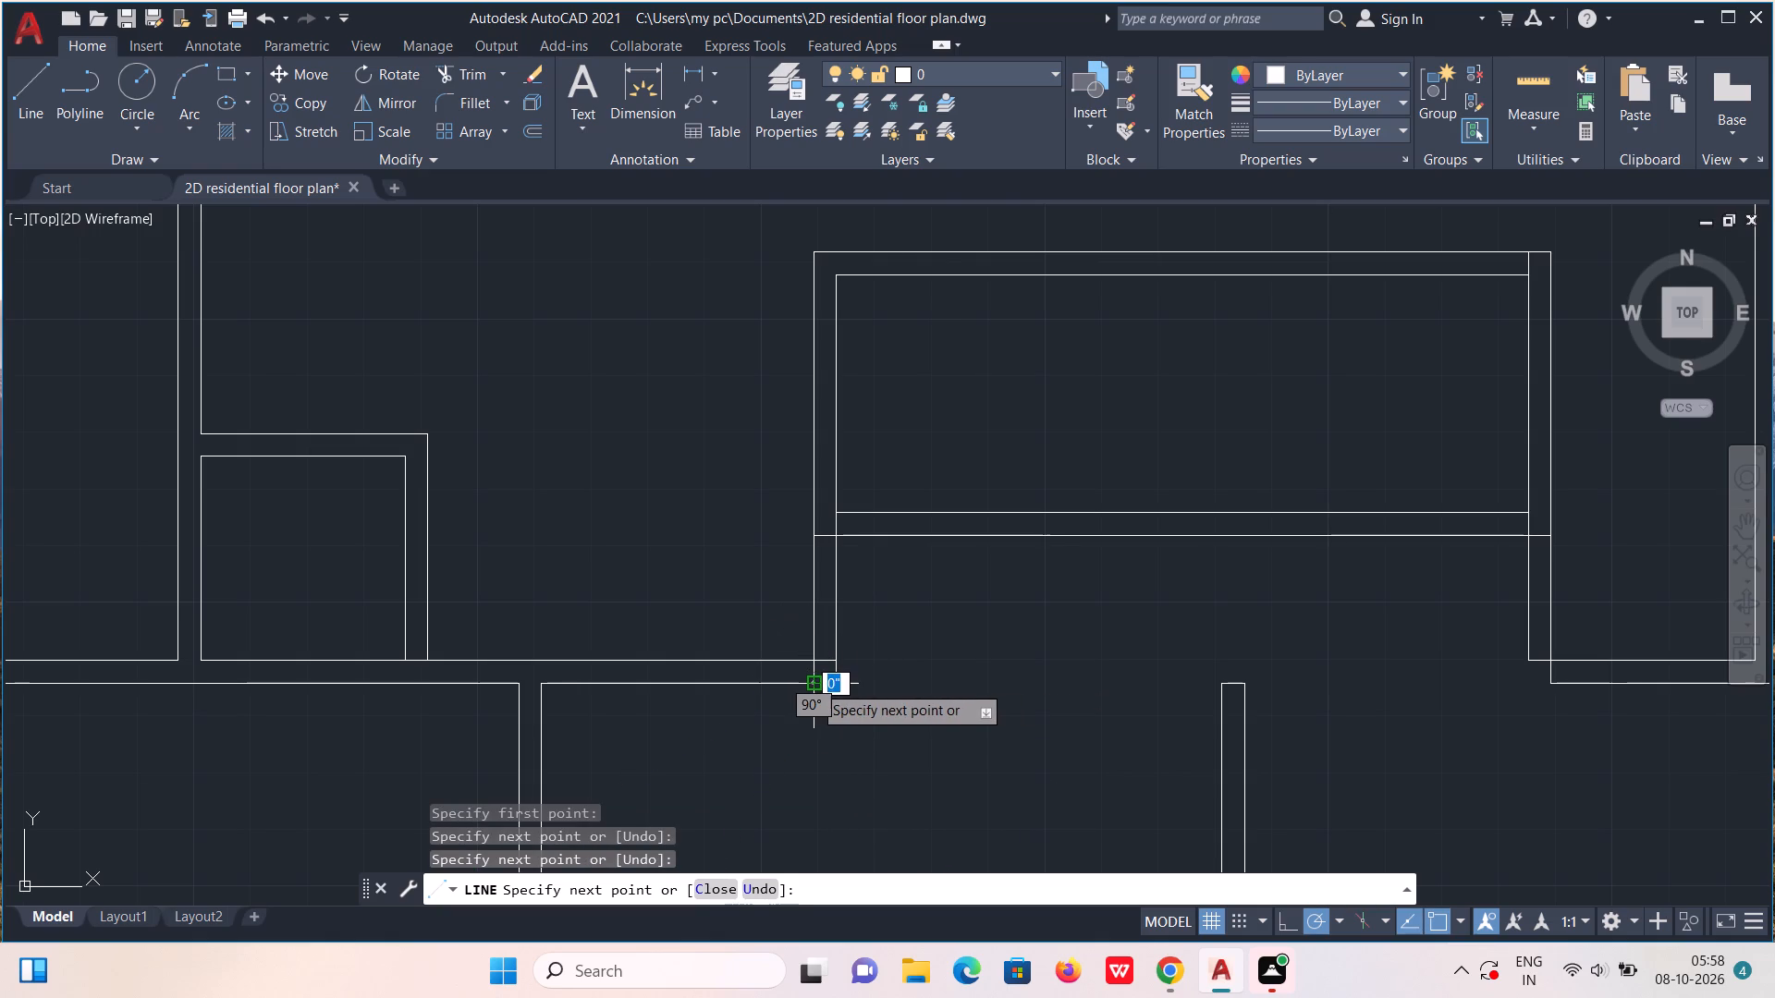
pyautogui.press('Escape')
# Draw the matching corner on the opening's right side, going 4" down from the inner wall face and across to the outer face.
pyautogui.moveTo(1406, 658); pyautogui.dragTo(1313, 673, button='middle')
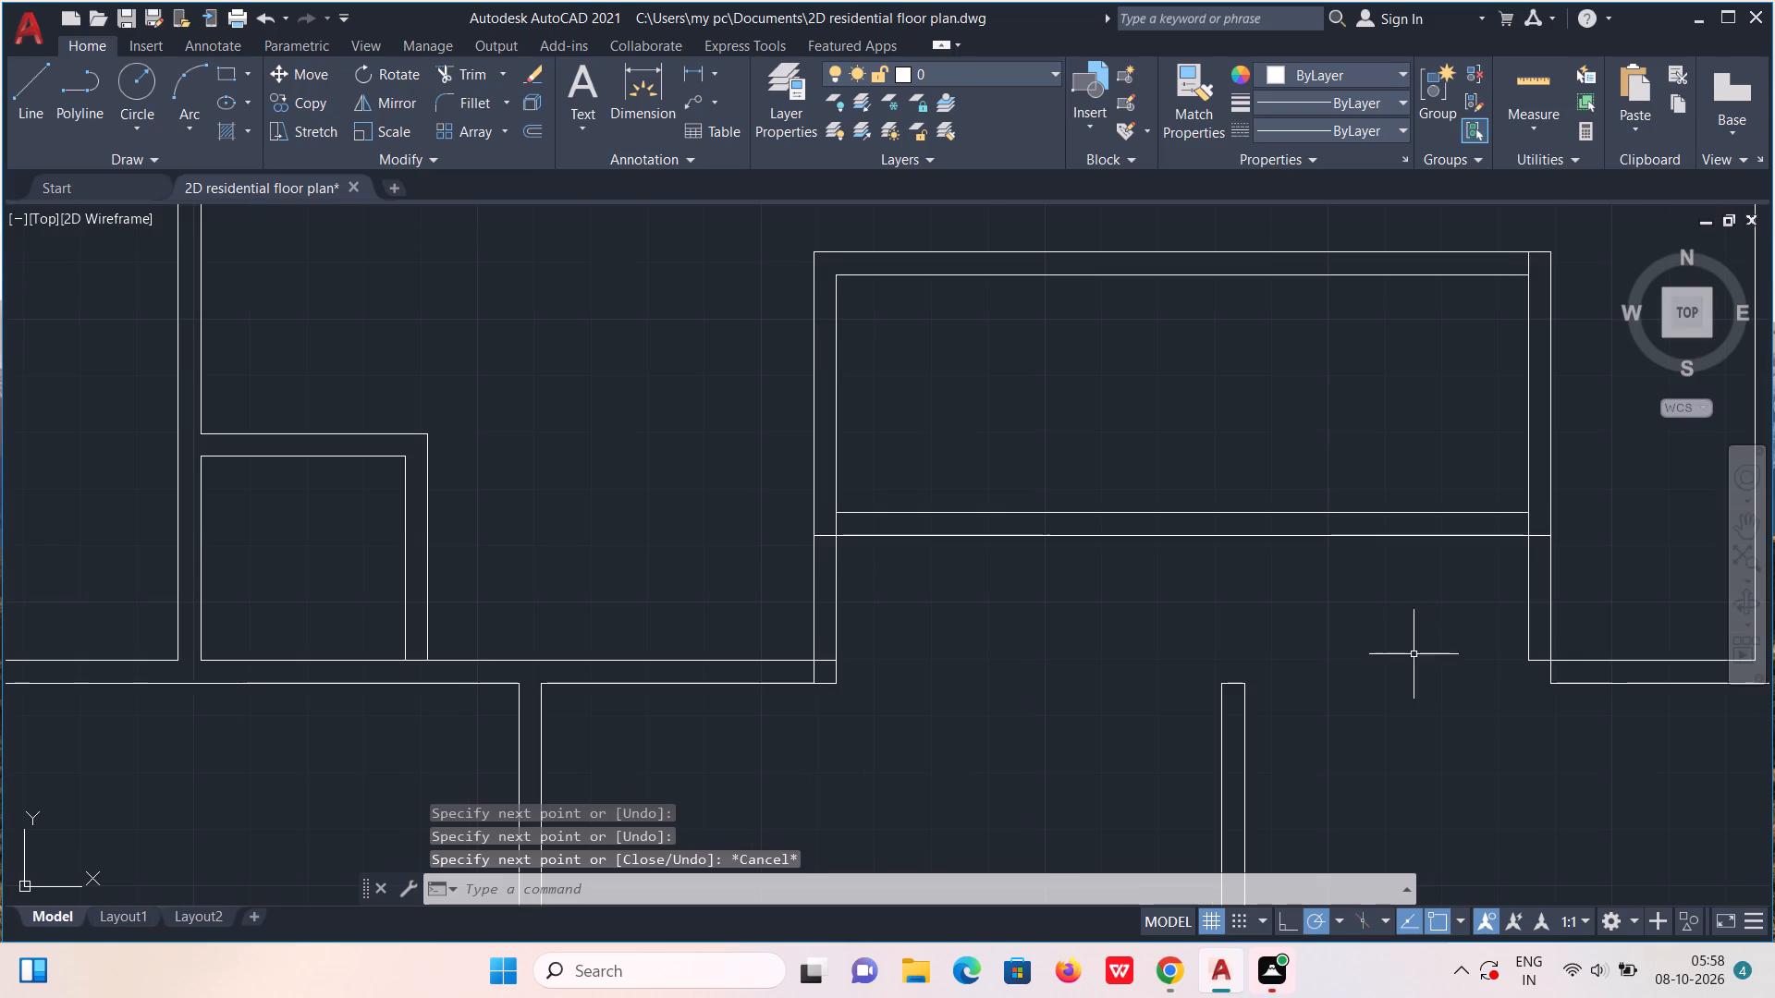
pyautogui.moveTo(1313, 673); pyautogui.dragTo(1129, 643, button='middle')
pyautogui.scroll(1, 1132, 646)
pyautogui.press('l')
pyautogui.press('Return')
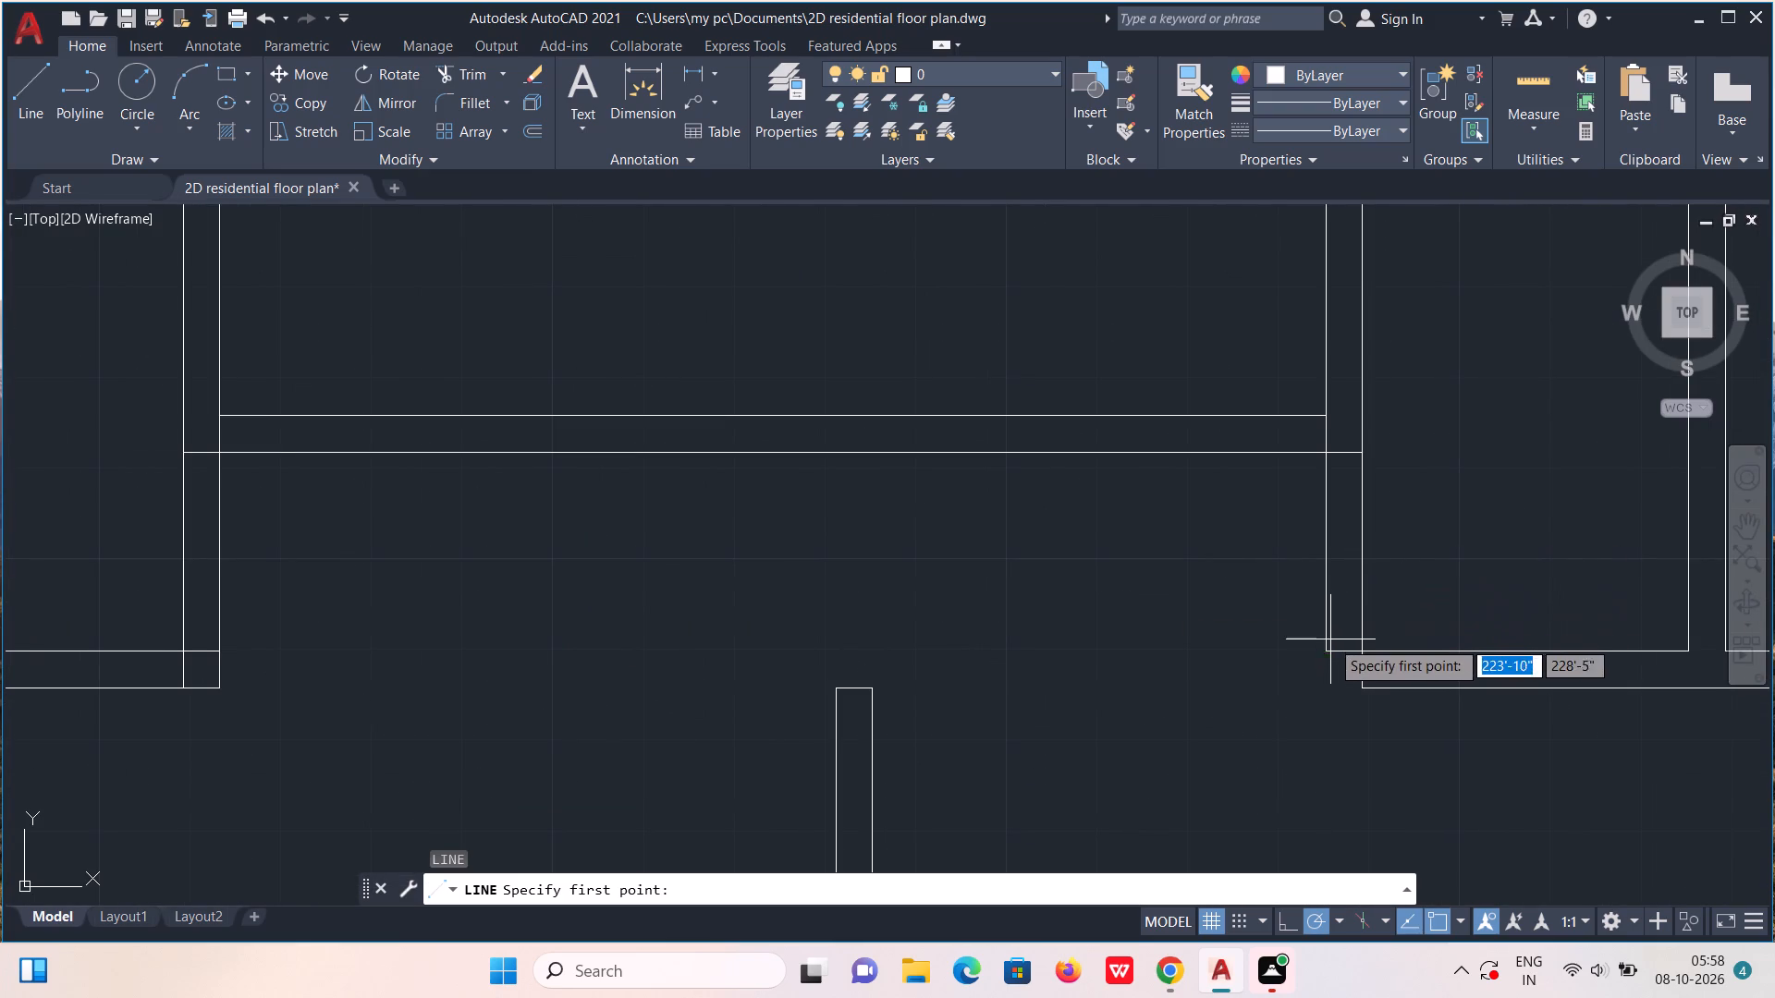
pyautogui.click(1330, 647)
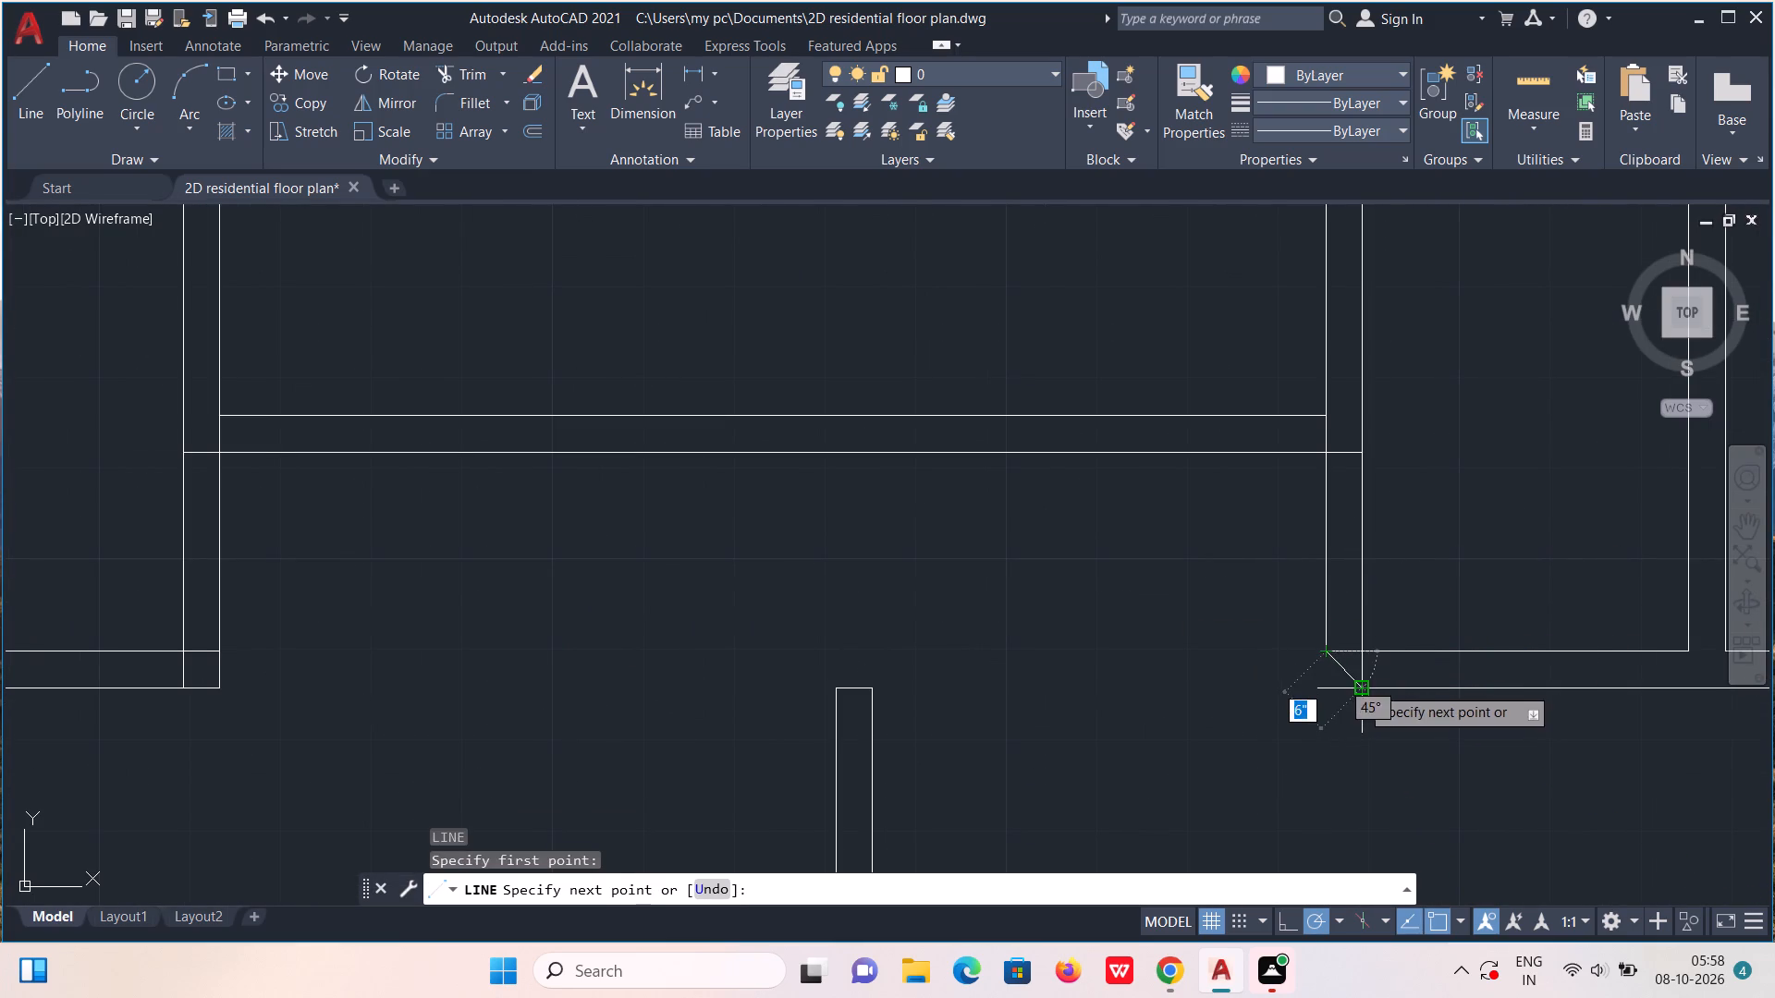
pyautogui.click(1325, 690)
pyautogui.click(1363, 687)
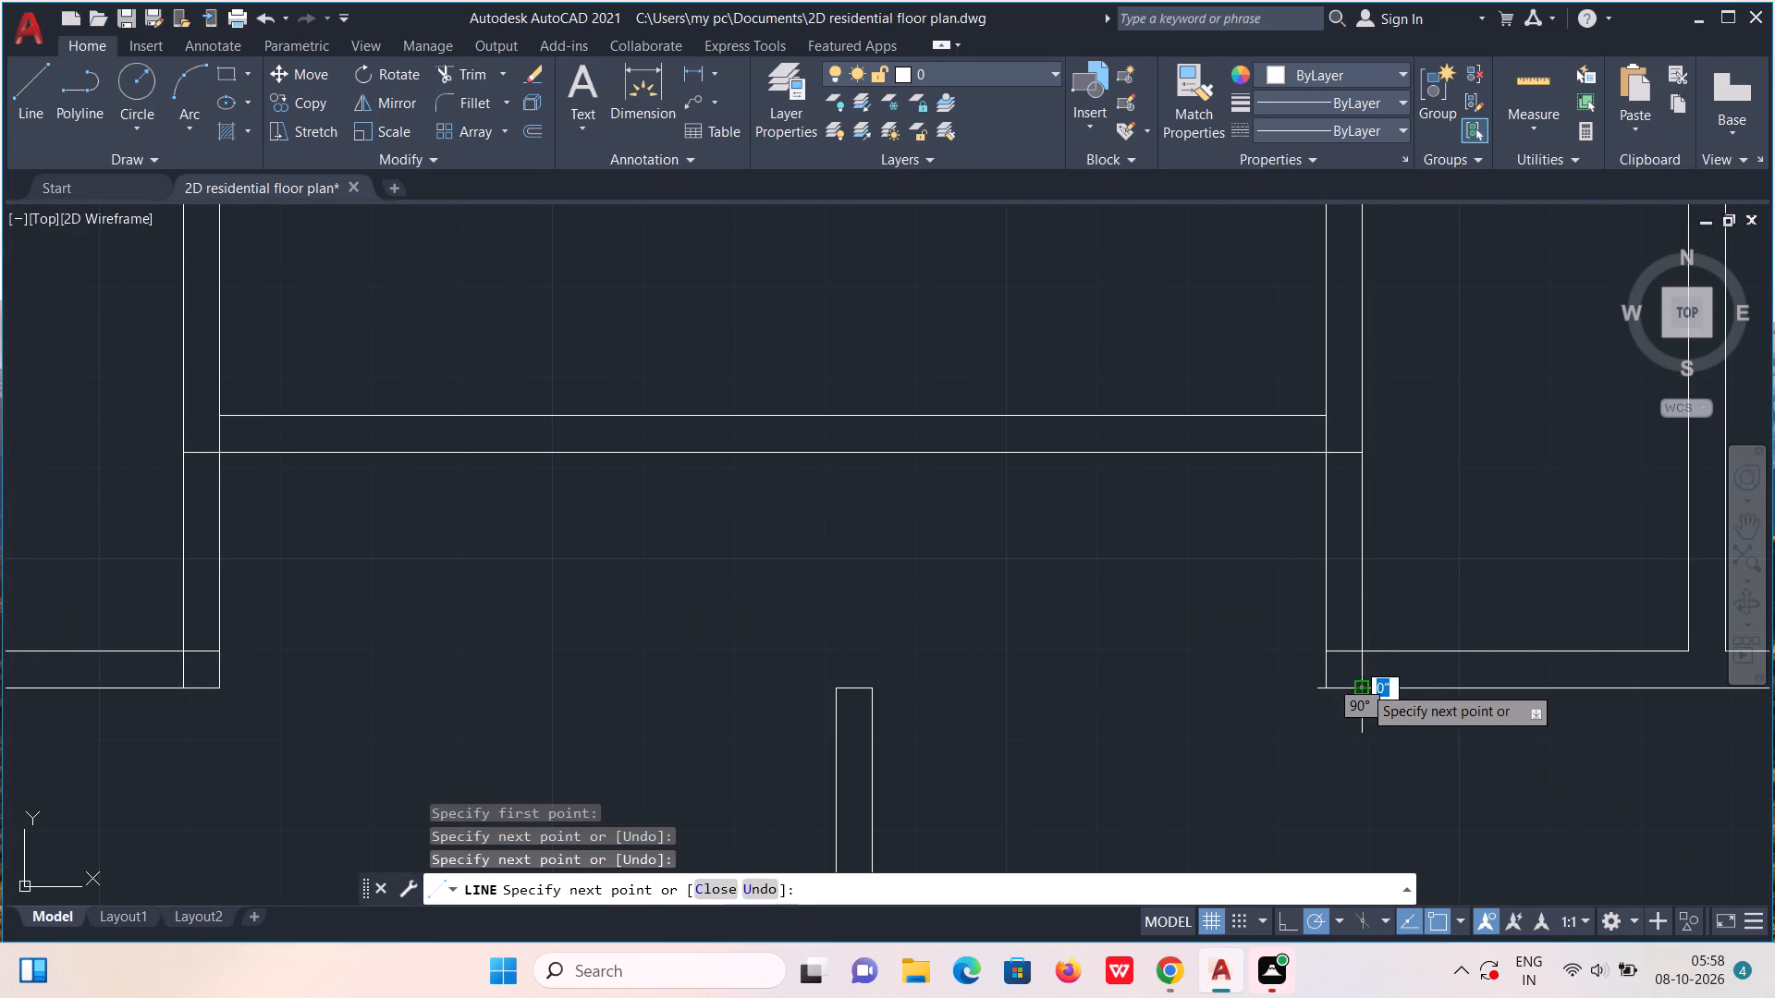
pyautogui.press('Escape')
# Trim the leftover crossing lines where the side walls meet the partition and the lower horizontal wall, on both sides of the opening.
pyautogui.click(465, 71)
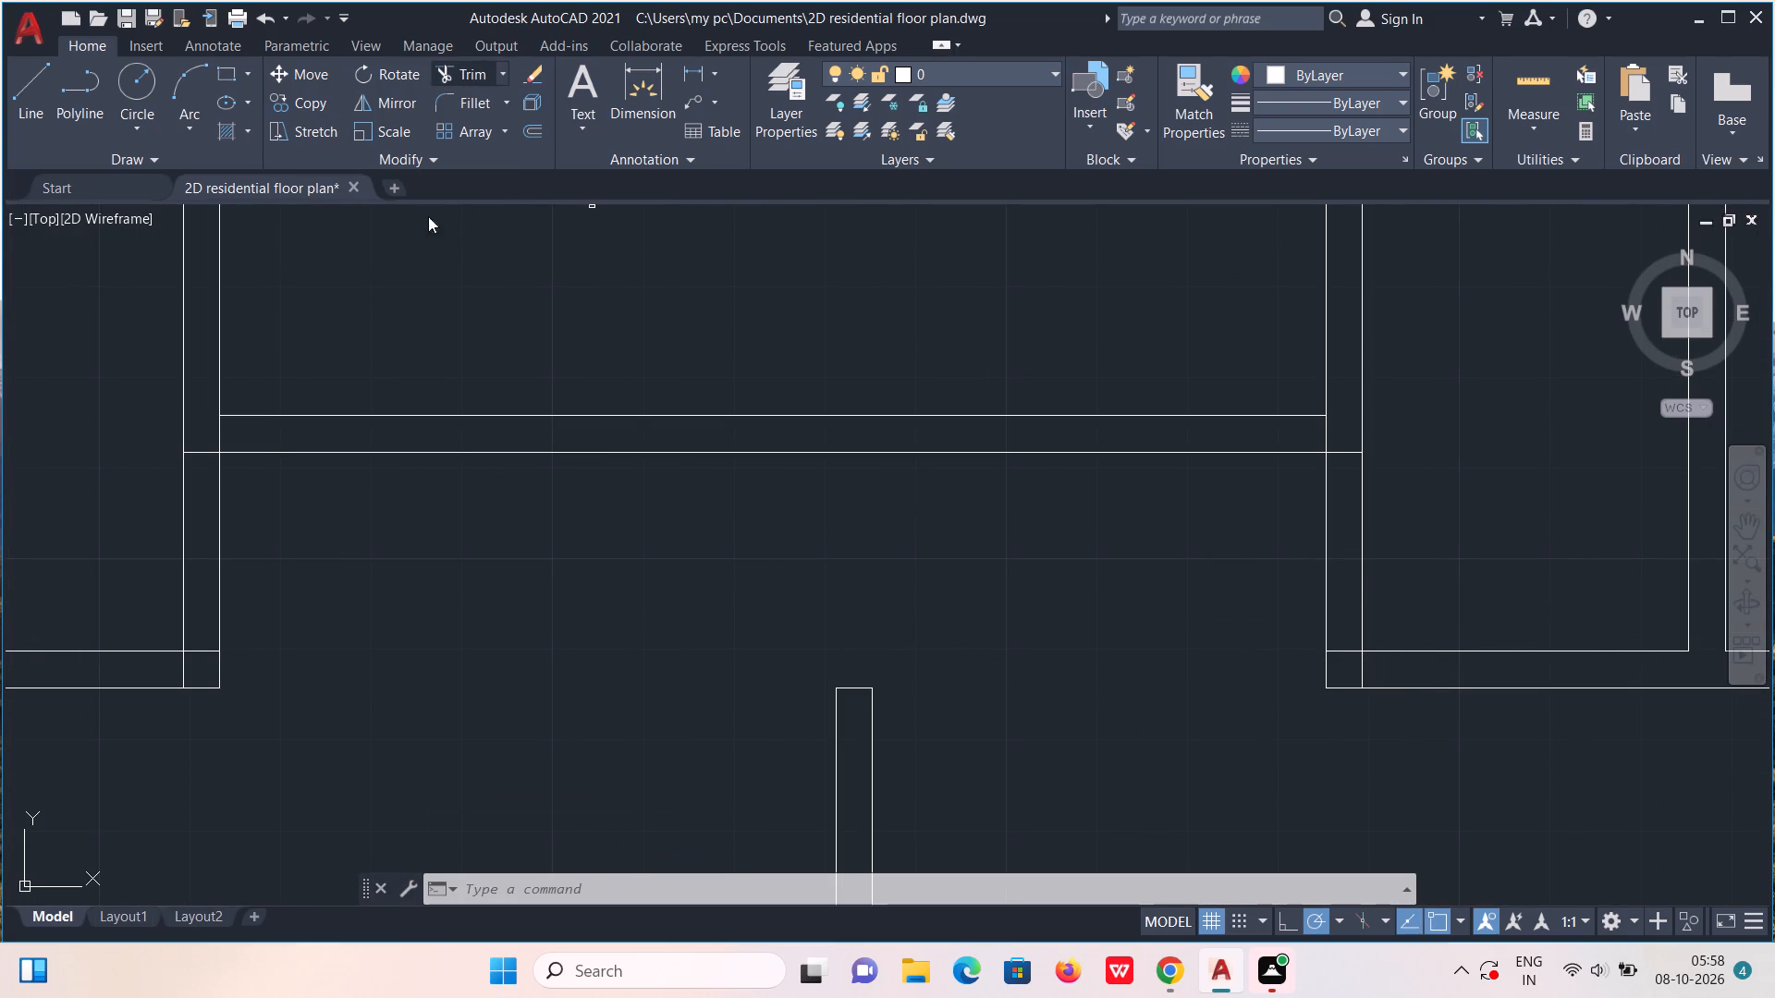
pyautogui.moveTo(212, 438); pyautogui.dragTo(242, 438)
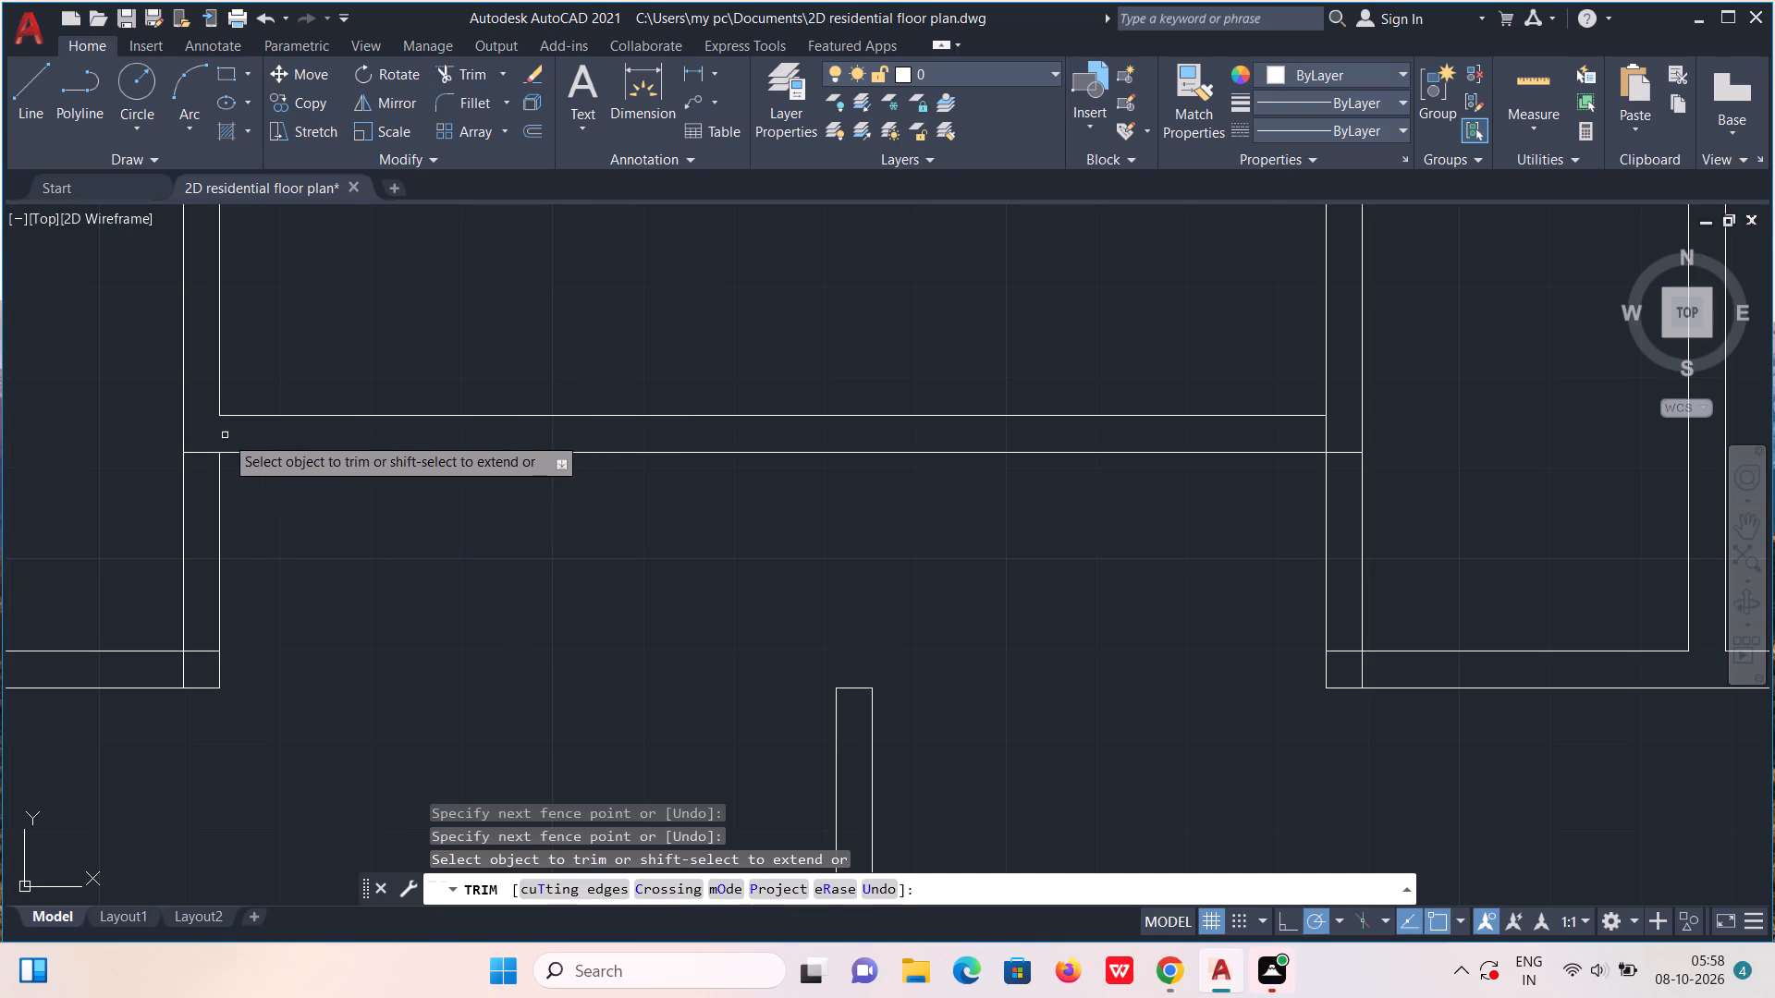
pyautogui.moveTo(216, 435); pyautogui.dragTo(202, 663)
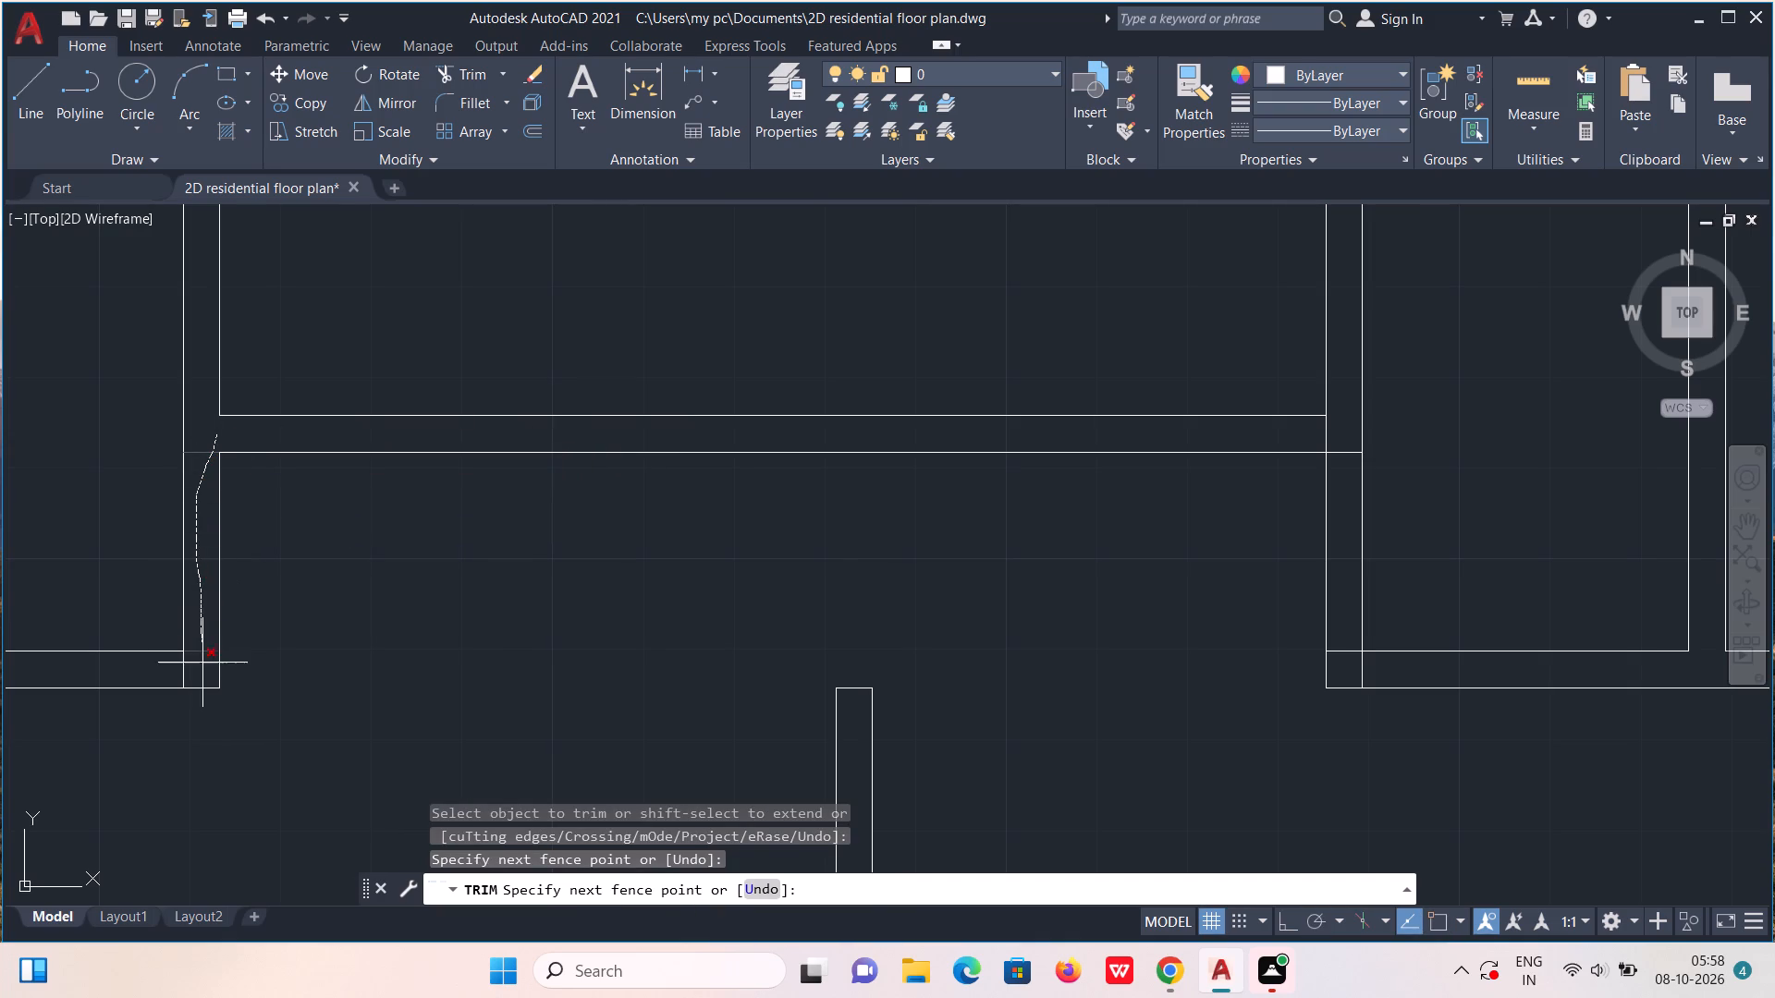
pyautogui.moveTo(202, 663); pyautogui.dragTo(176, 669)
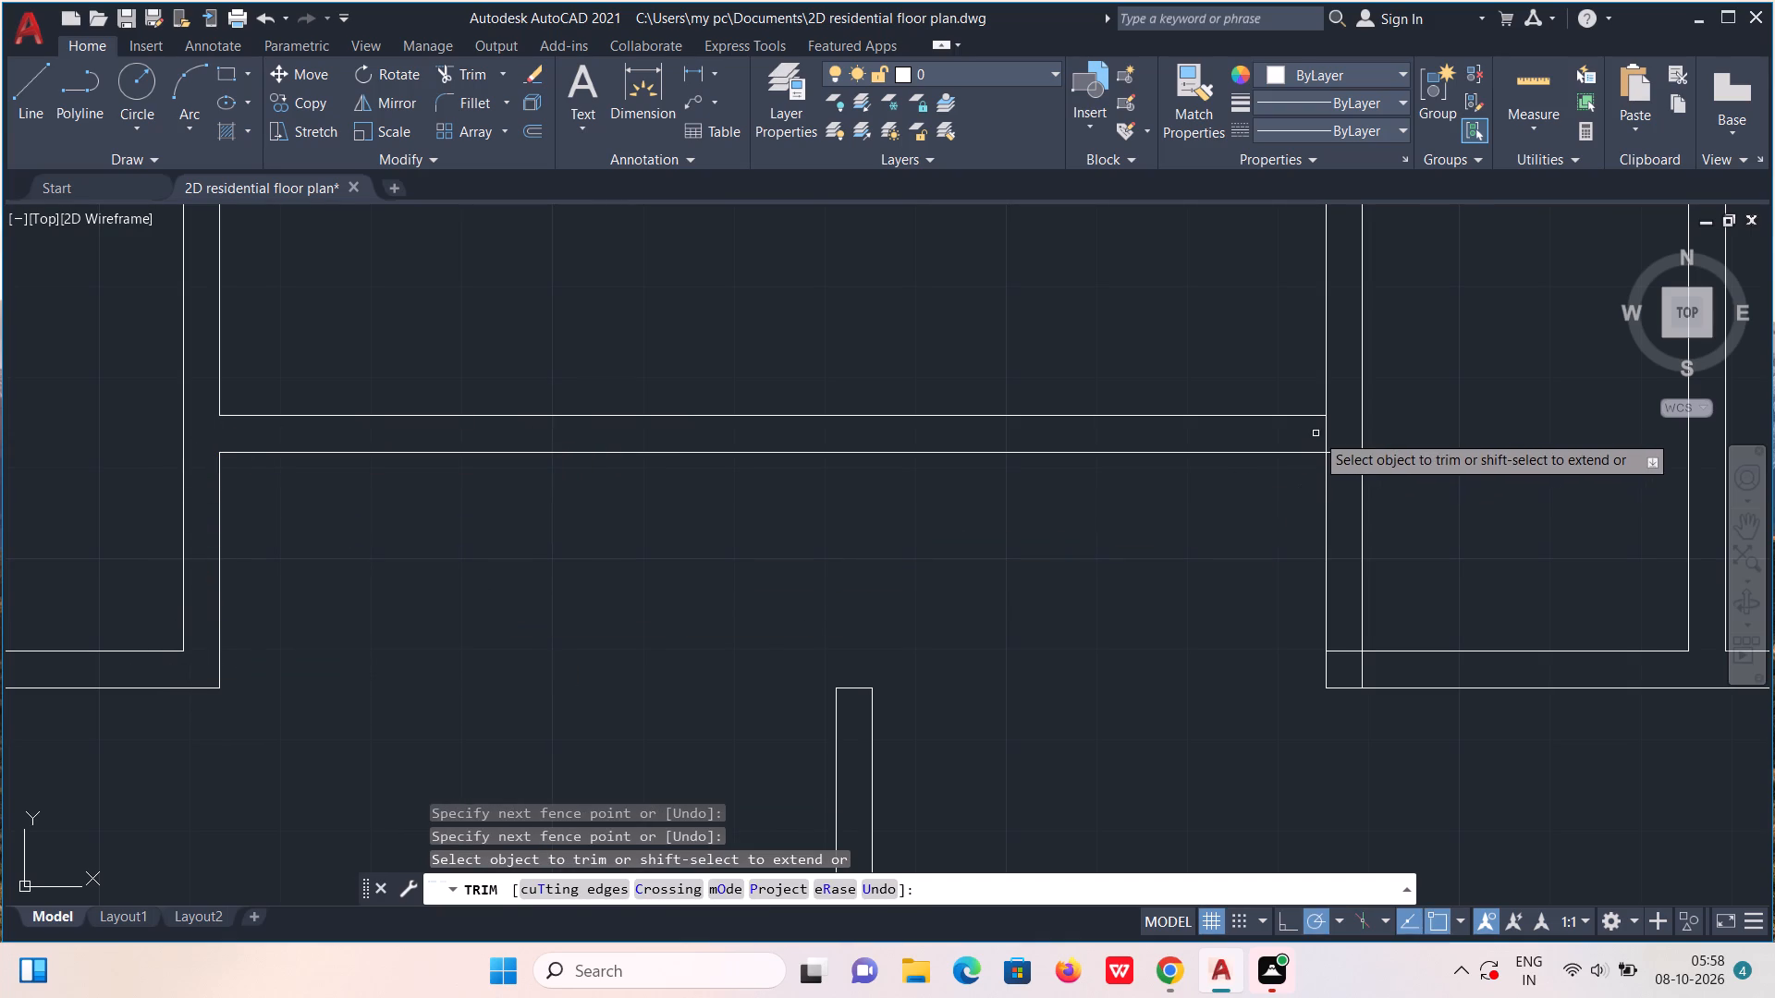
pyautogui.moveTo(1316, 433); pyautogui.dragTo(1339, 468)
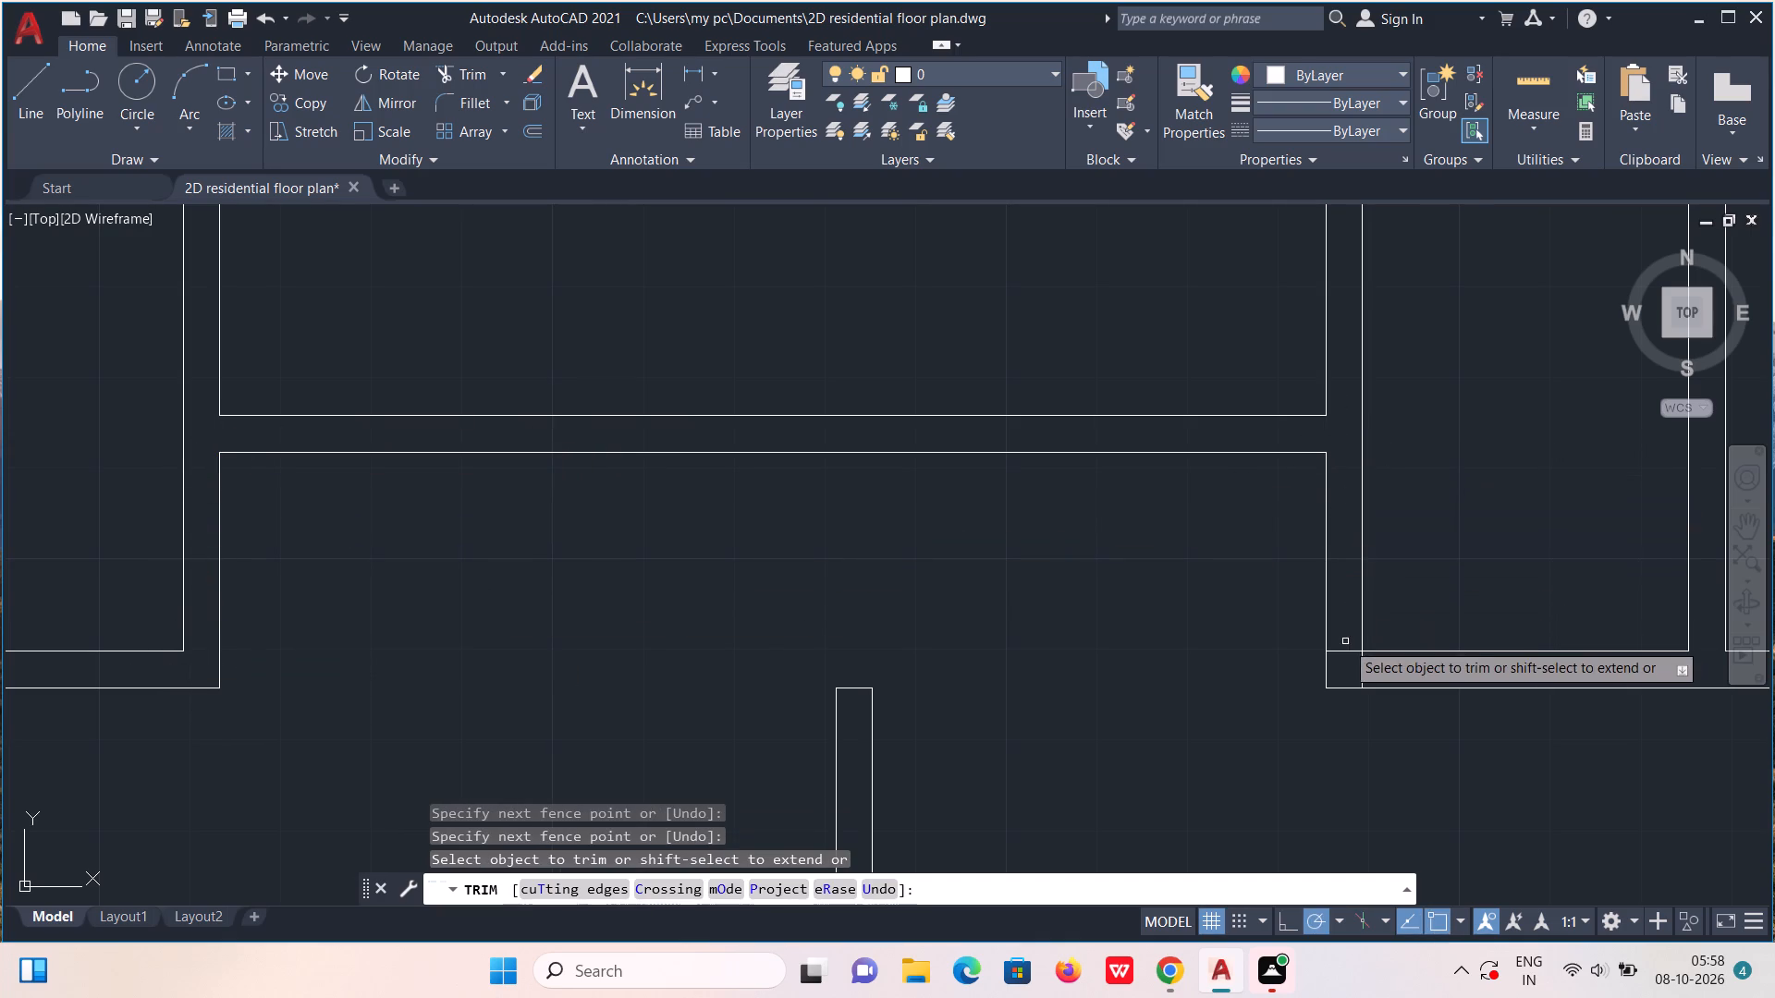
pyautogui.moveTo(1342, 642); pyautogui.dragTo(1381, 675)
pyautogui.scroll(-3, 1382, 671)
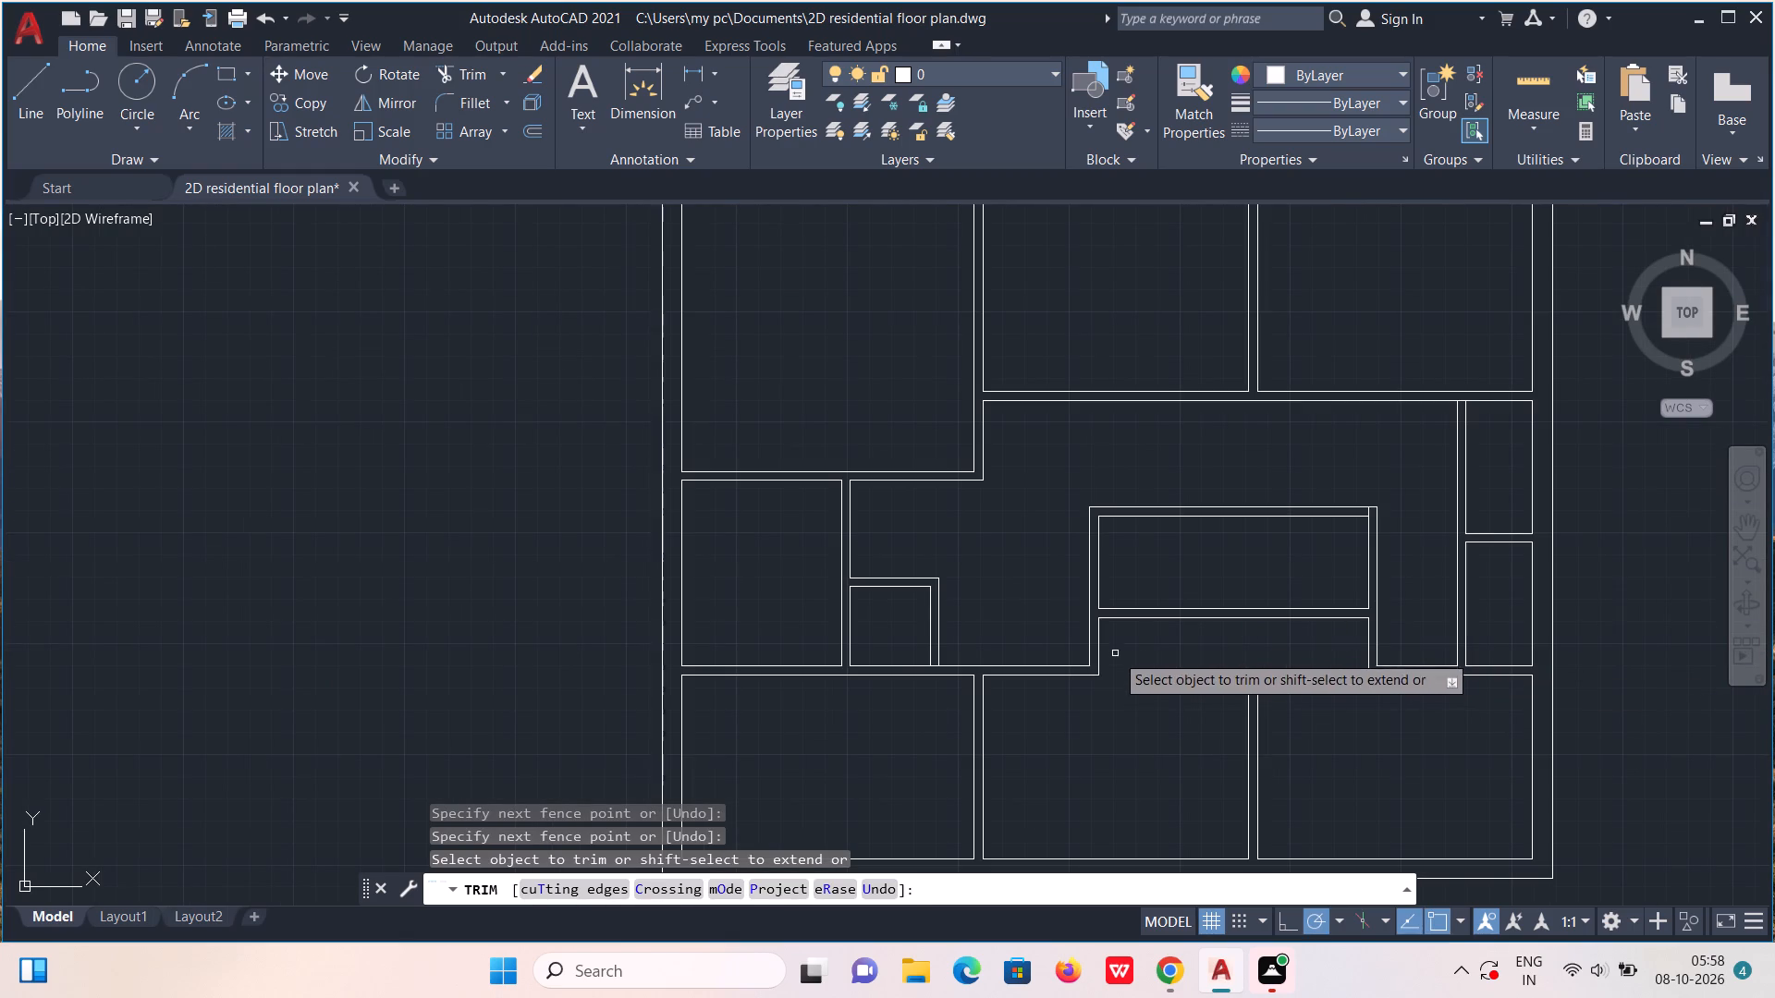
pyautogui.press('Escape')
# Quick-measure the open space between the central partition and the bottom outer wall, around the freestanding lower dividing wall.
pyautogui.scroll(1, 1094, 685)
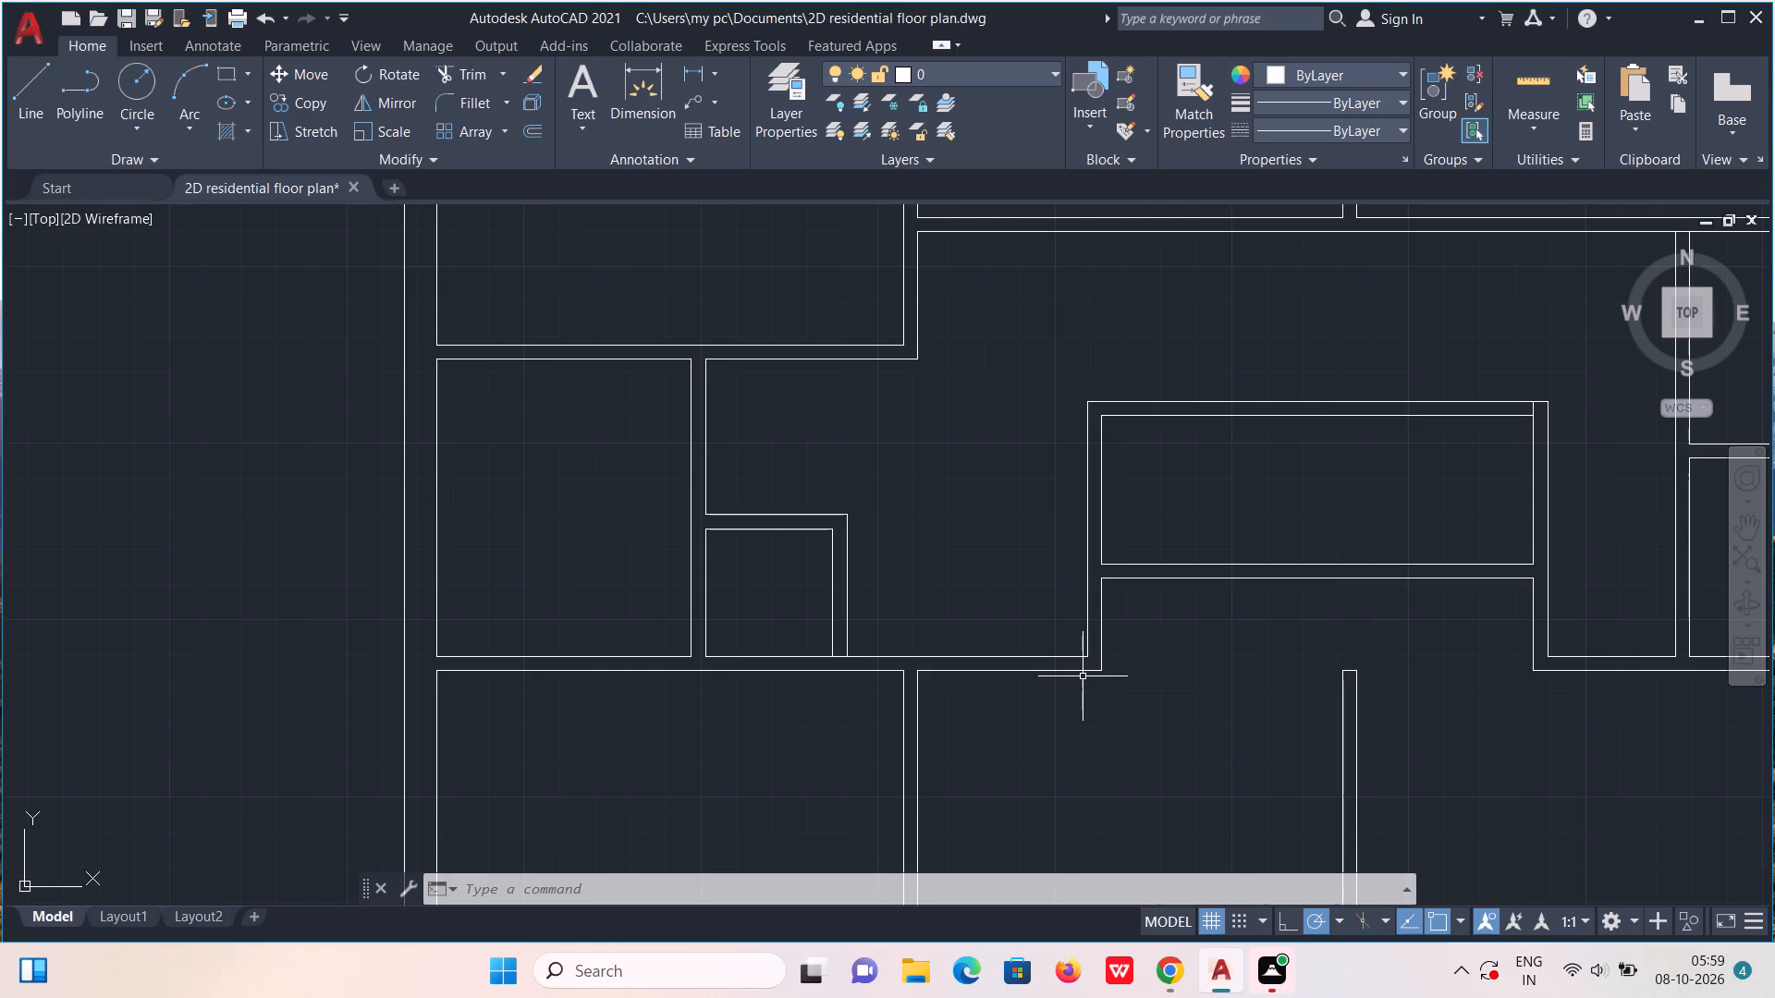
pyautogui.moveTo(1045, 770); pyautogui.dragTo(1034, 503, button='middle')
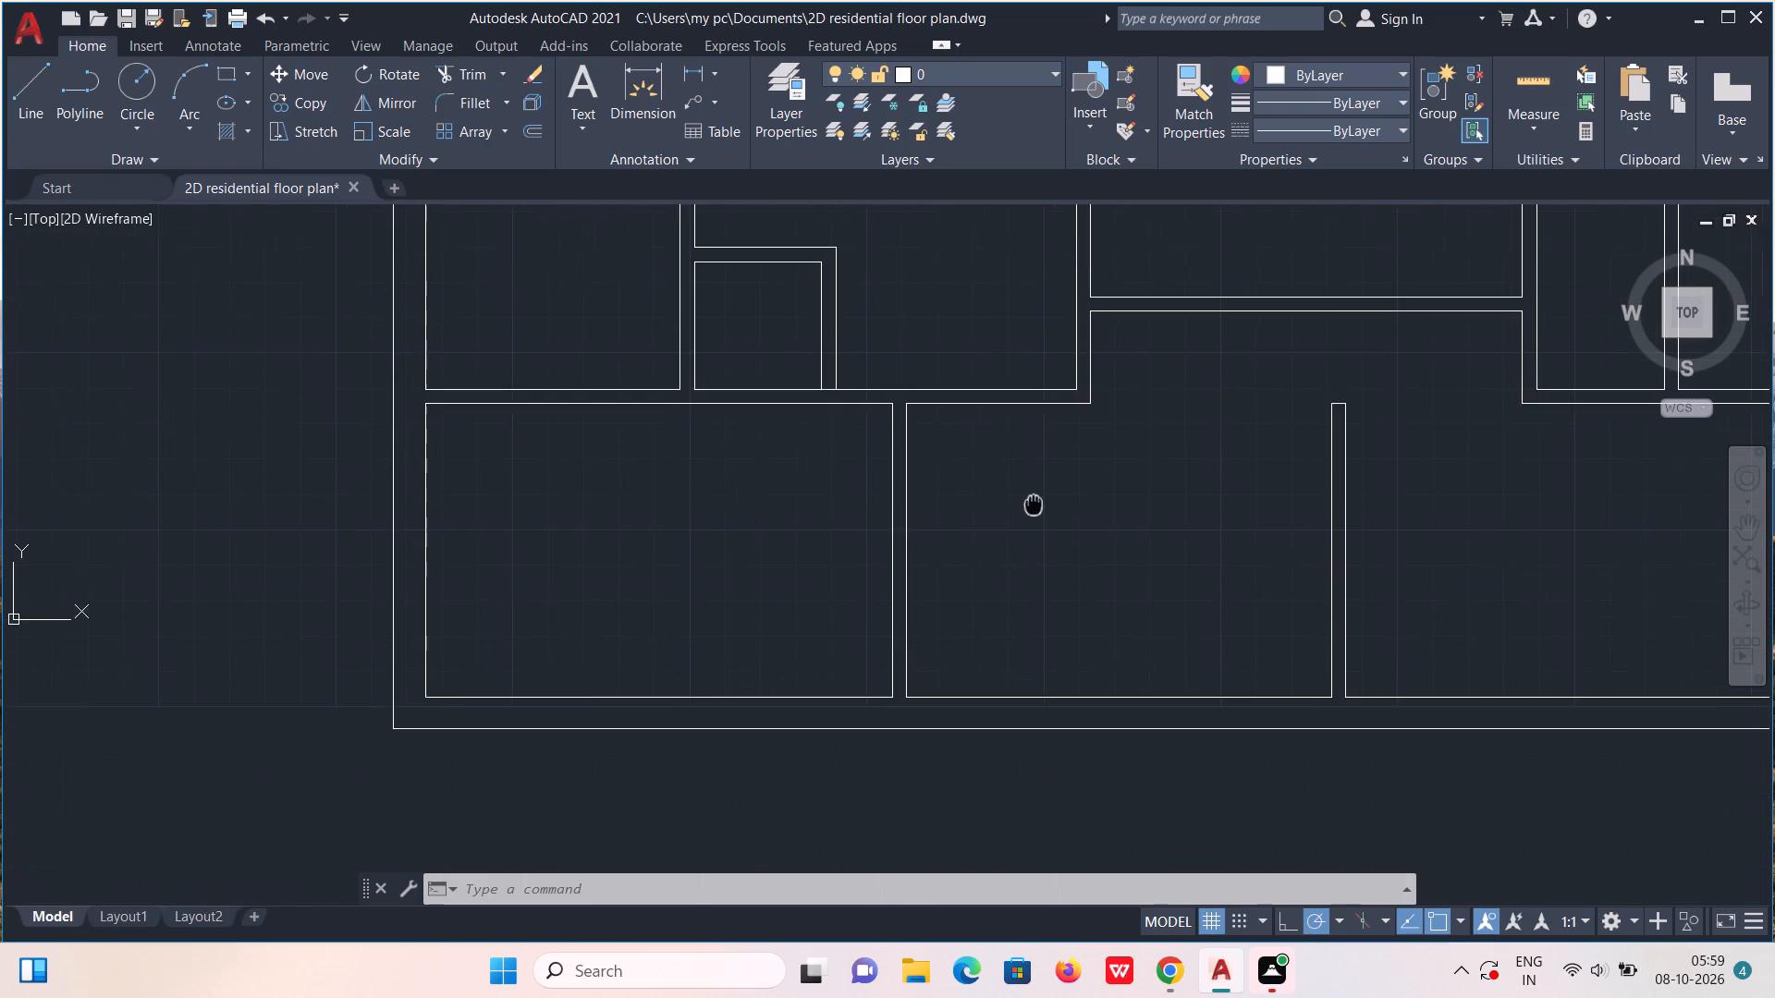
pyautogui.moveTo(1034, 503); pyautogui.dragTo(1033, 502, button='middle')
pyautogui.click(1549, 81)
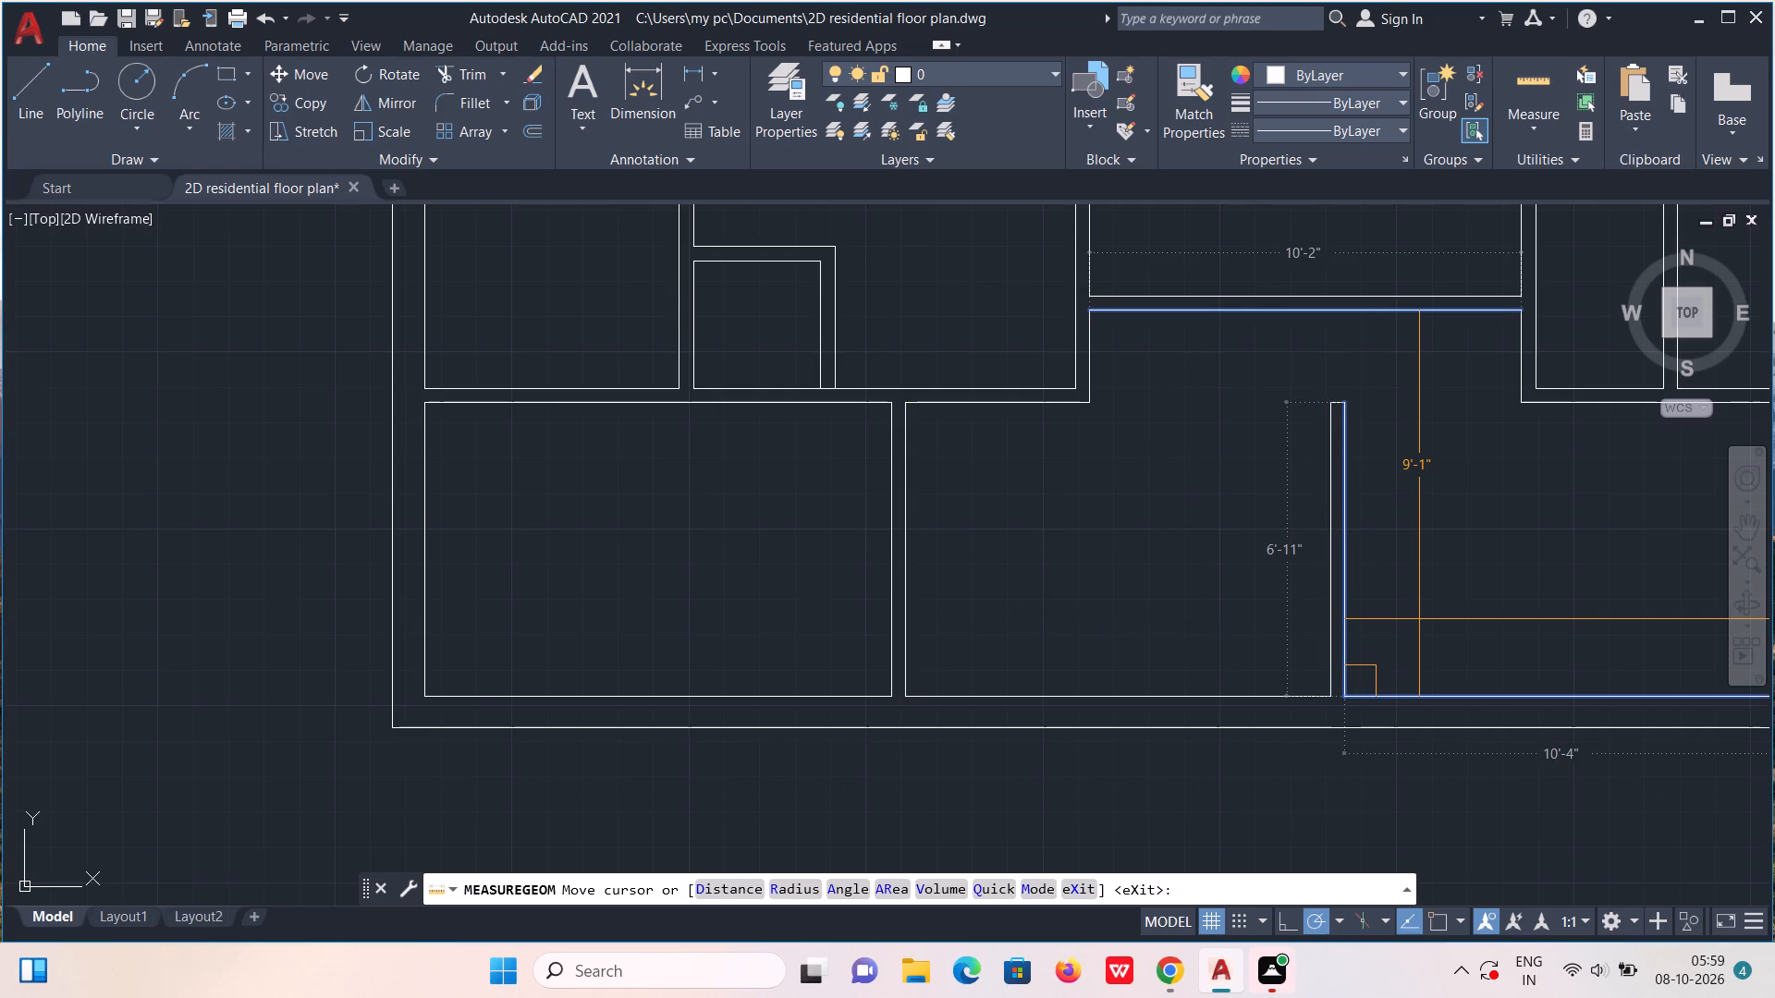
pyautogui.scroll(-2, 1419, 619)
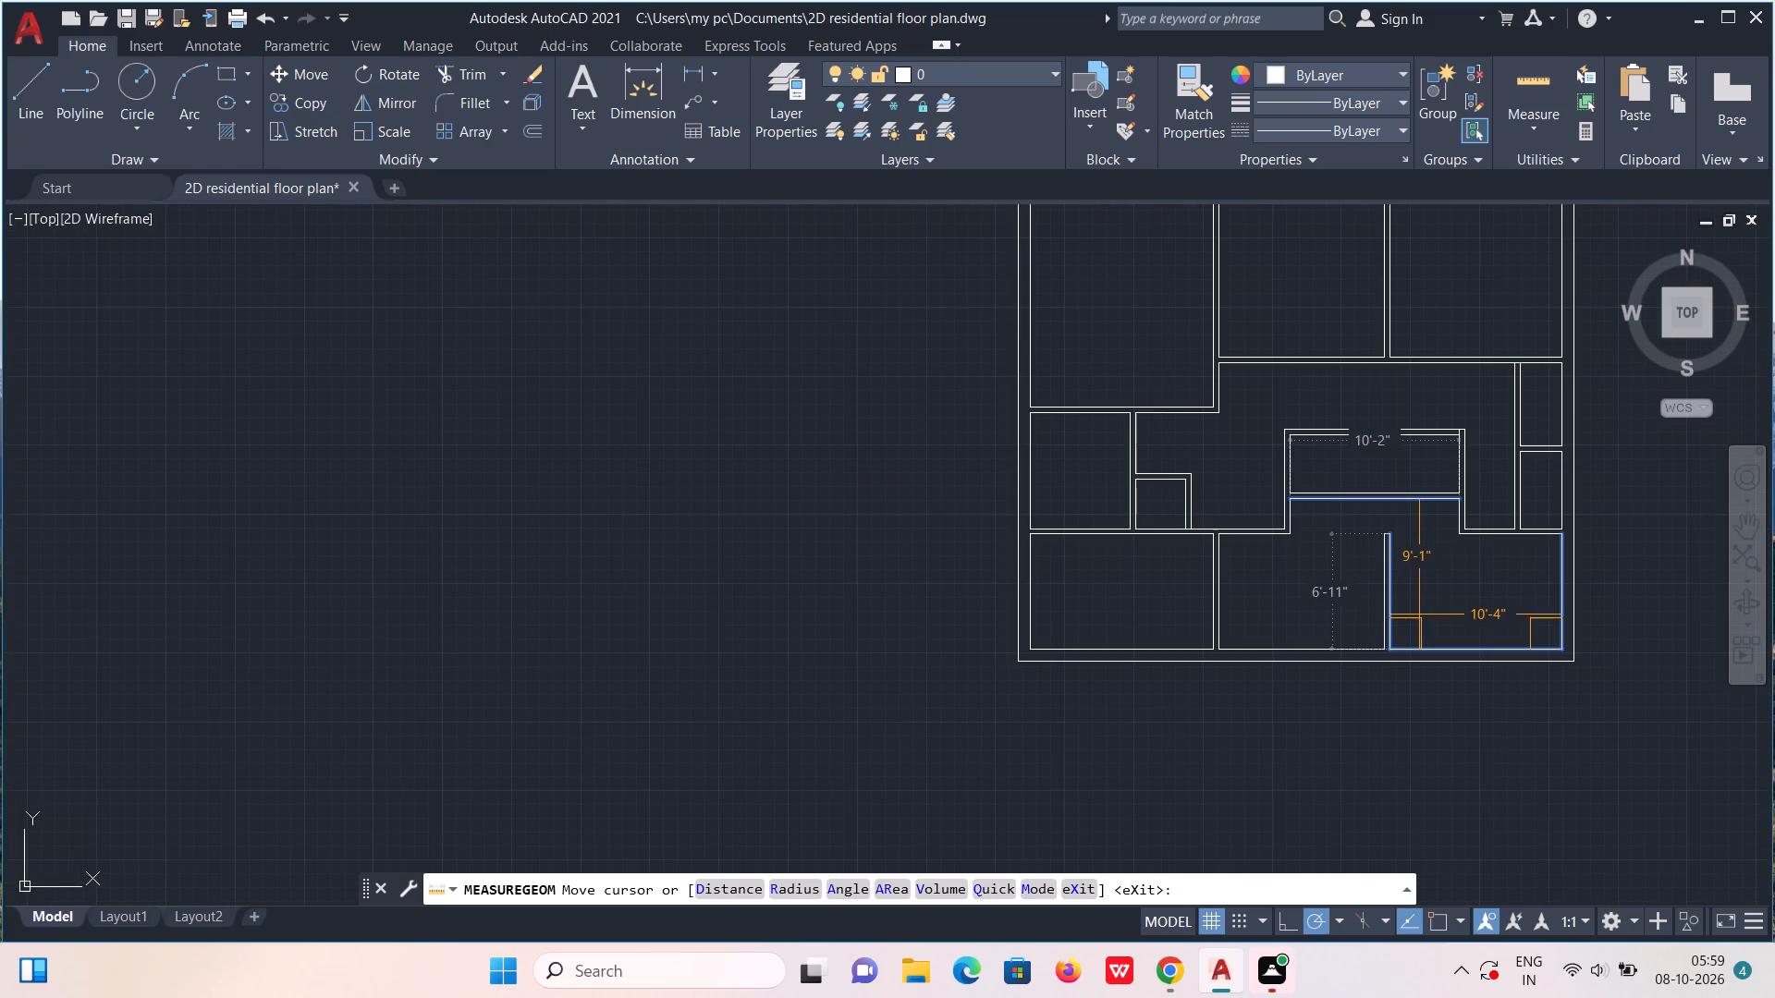
pyautogui.moveTo(1413, 614); pyautogui.dragTo(1167, 578, button='middle')
pyautogui.press('Escape')
pyautogui.scroll(1, 1250, 538)
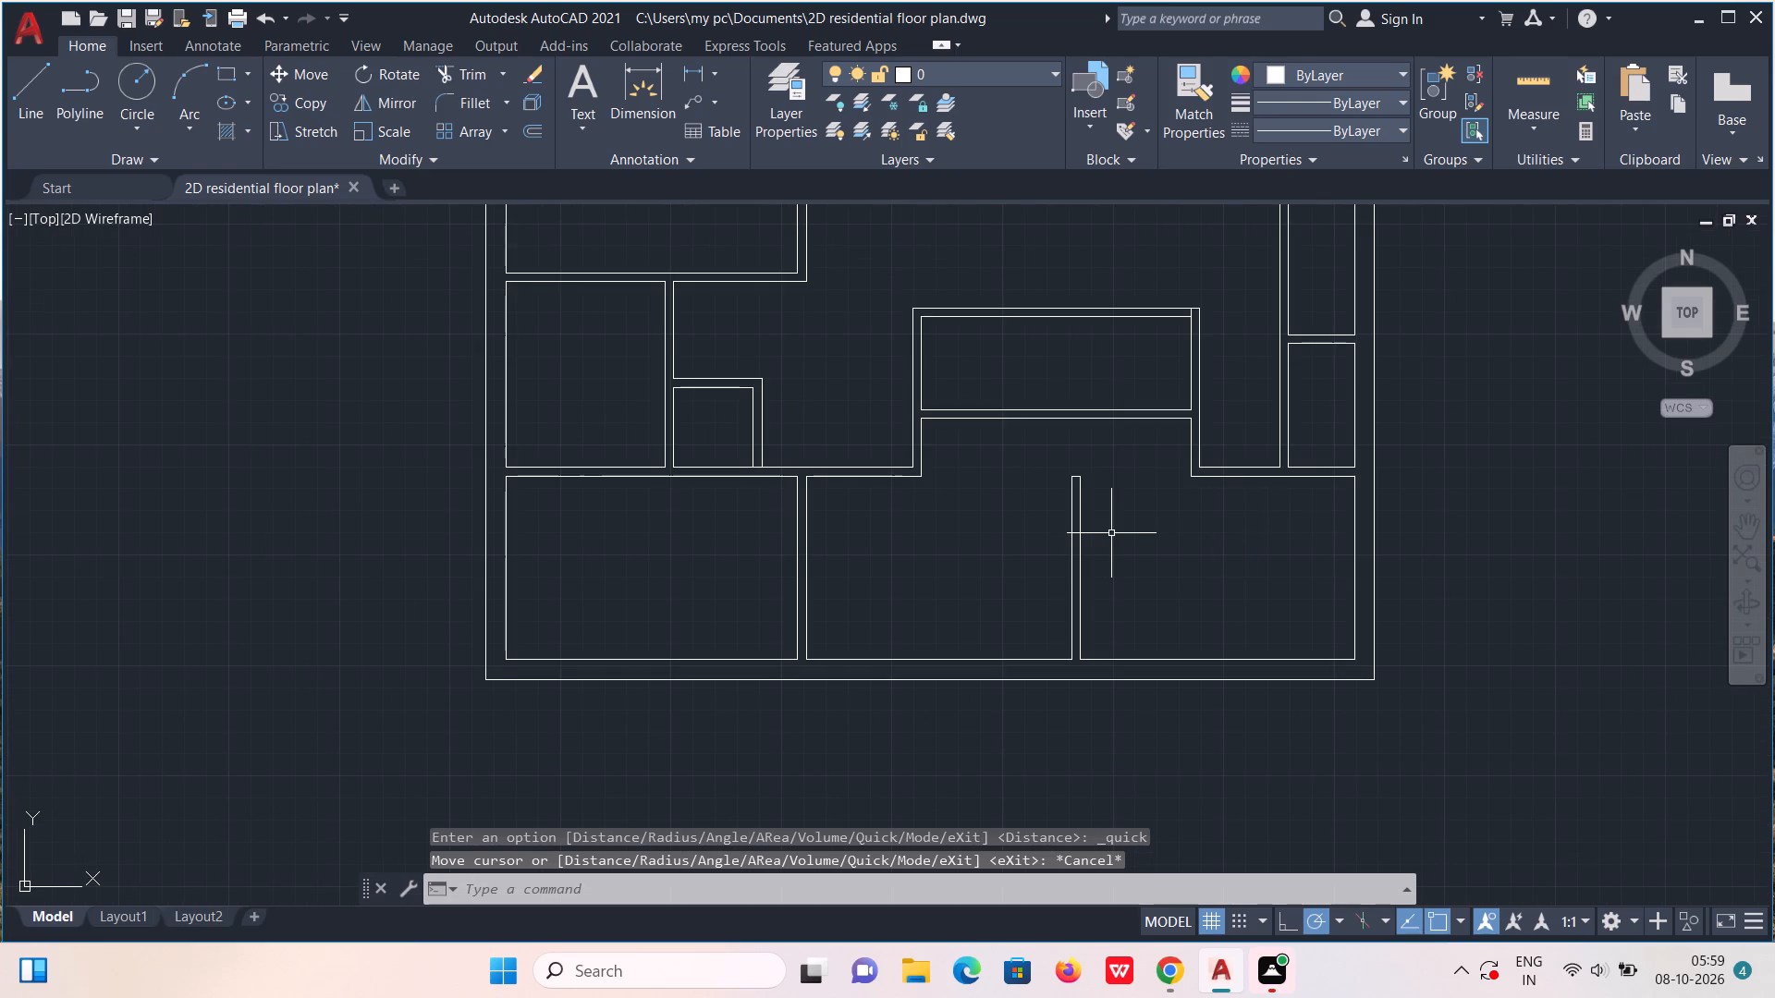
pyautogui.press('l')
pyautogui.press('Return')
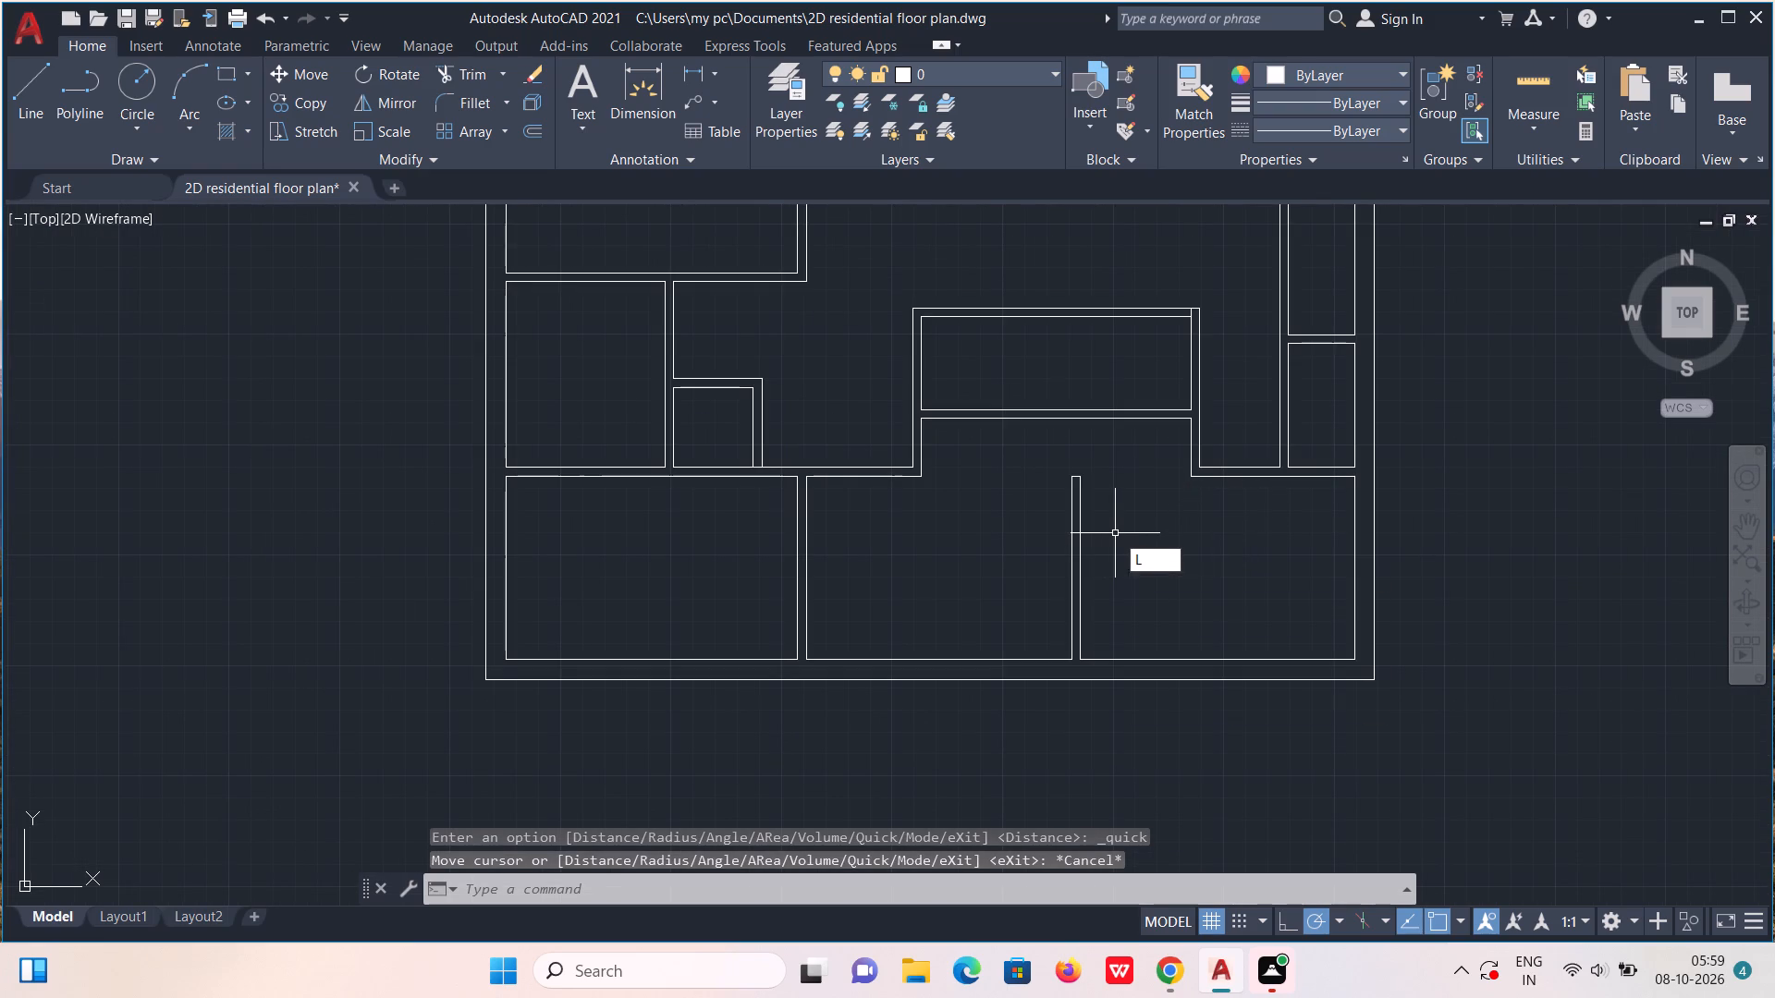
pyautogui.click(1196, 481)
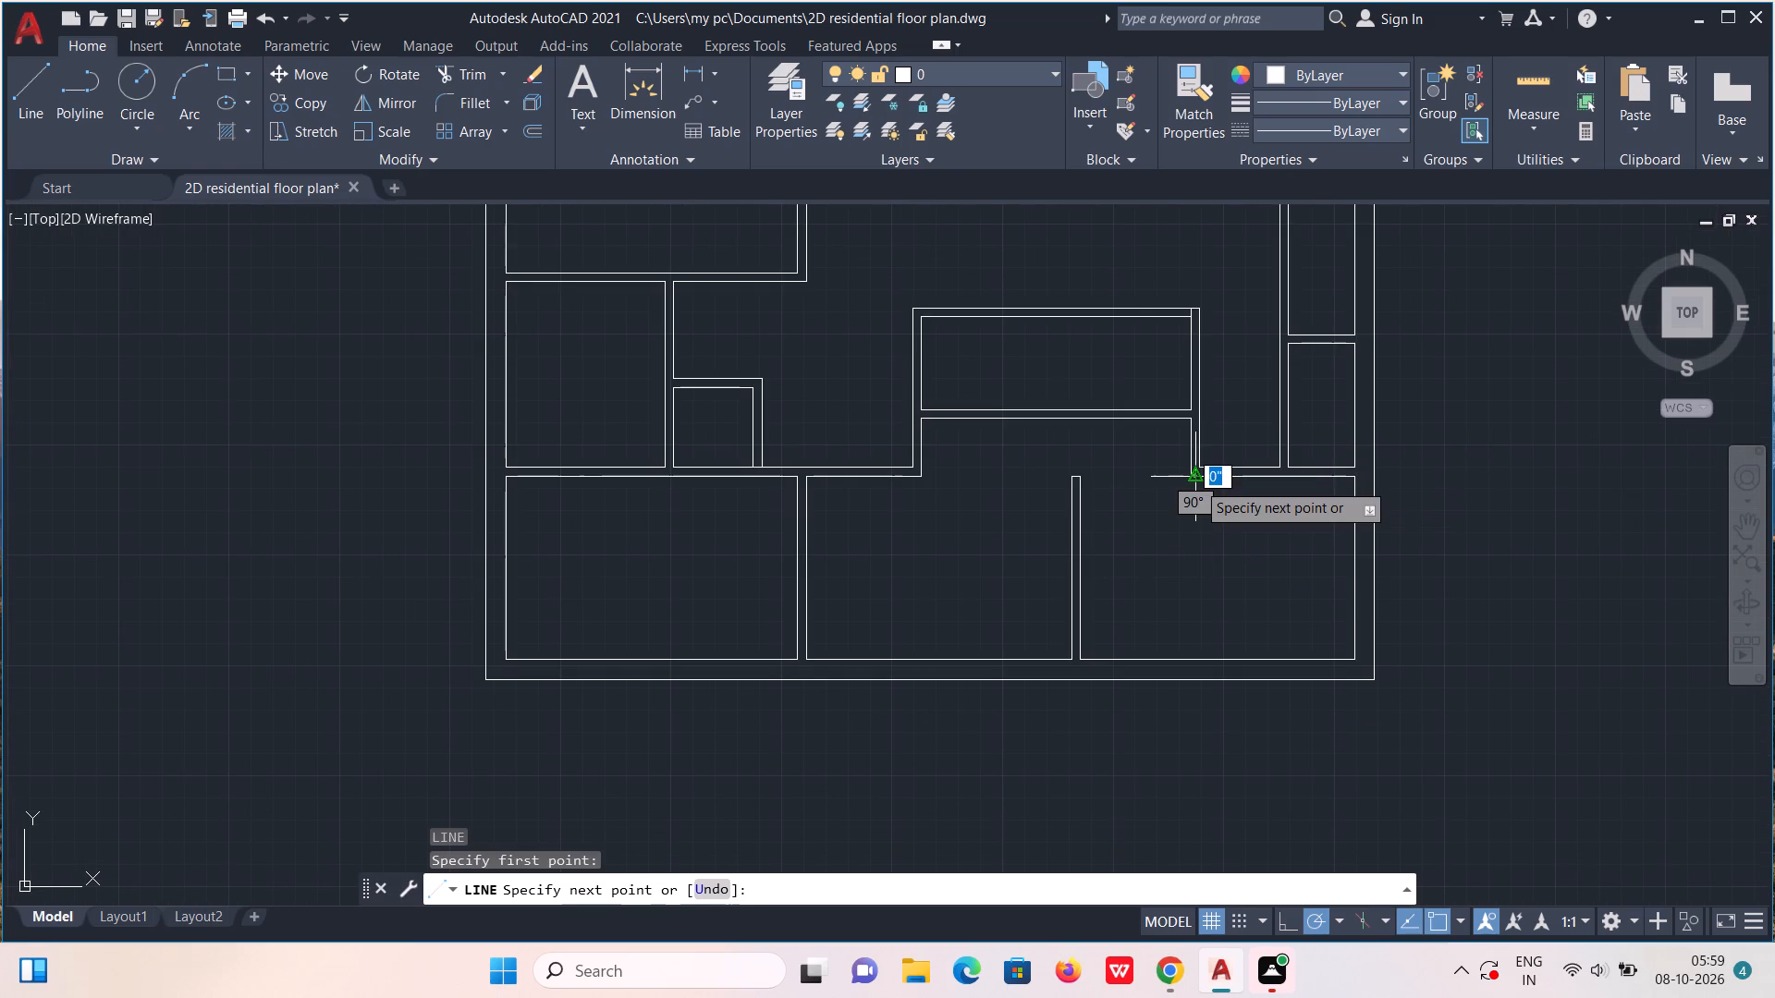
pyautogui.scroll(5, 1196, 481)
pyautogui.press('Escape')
# Draw a 4" thick wall from the opening's lower right corner straight down to the bottom outer wall's inner face.
pyautogui.press('l')
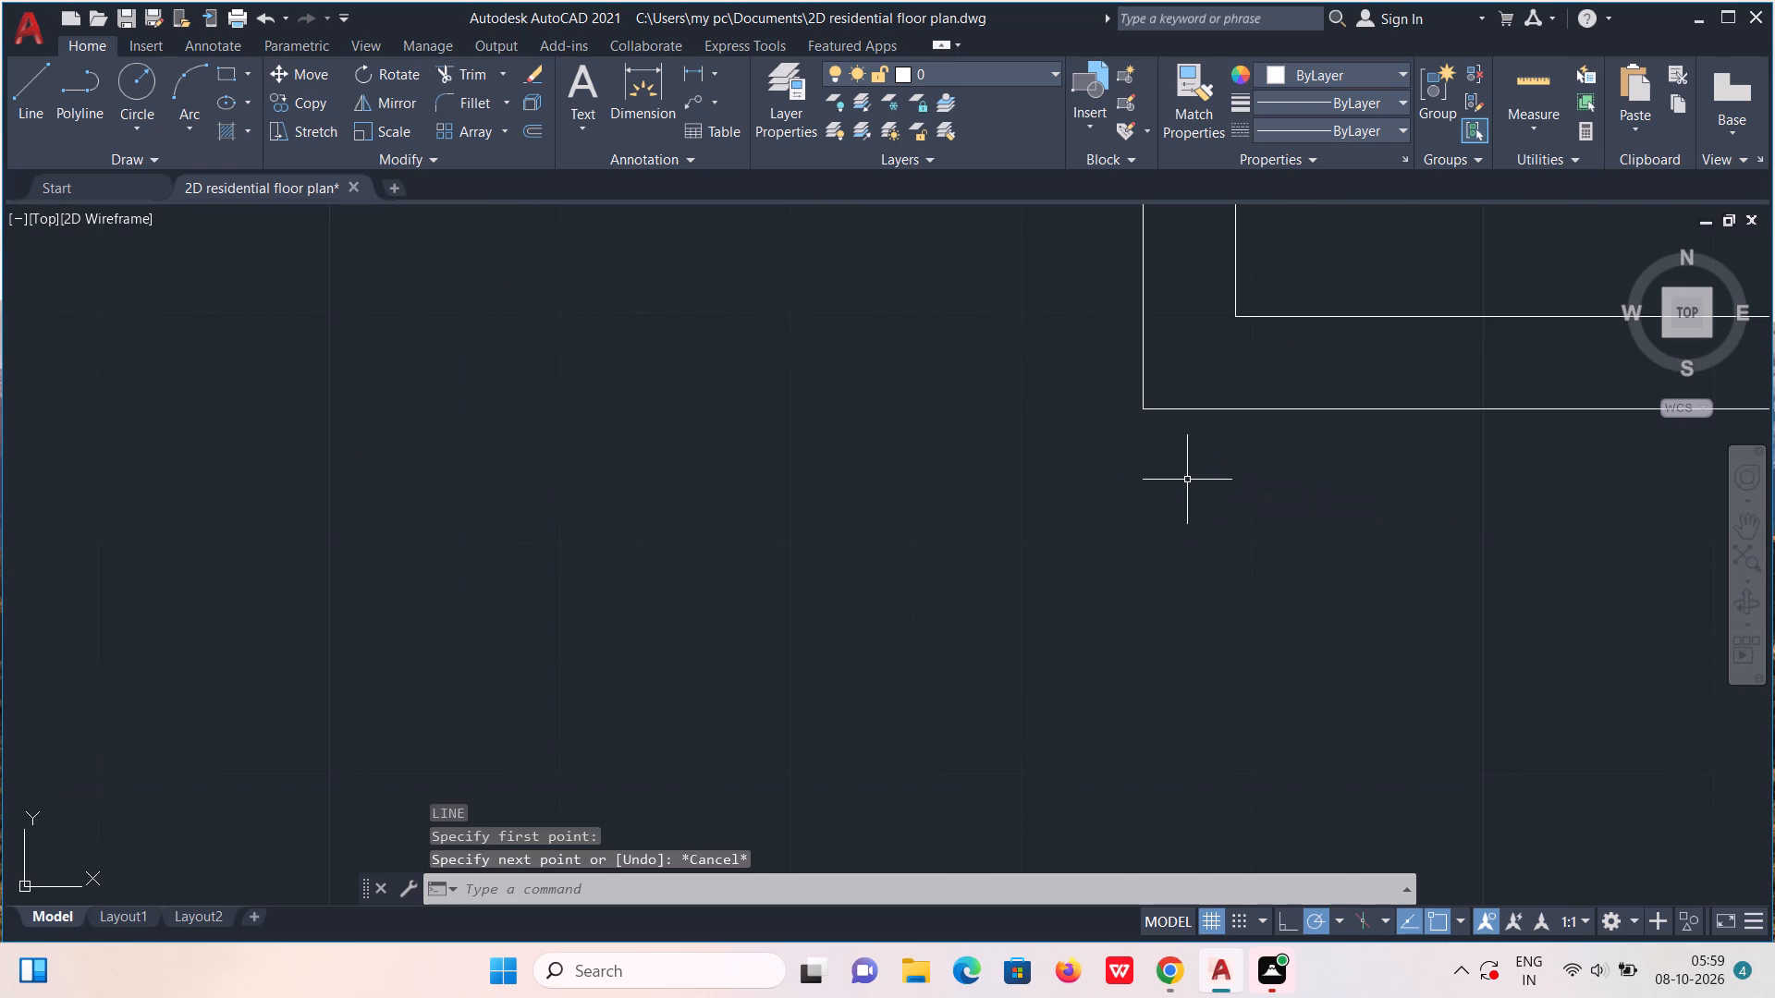
pyautogui.press('Return')
pyautogui.click(1140, 412)
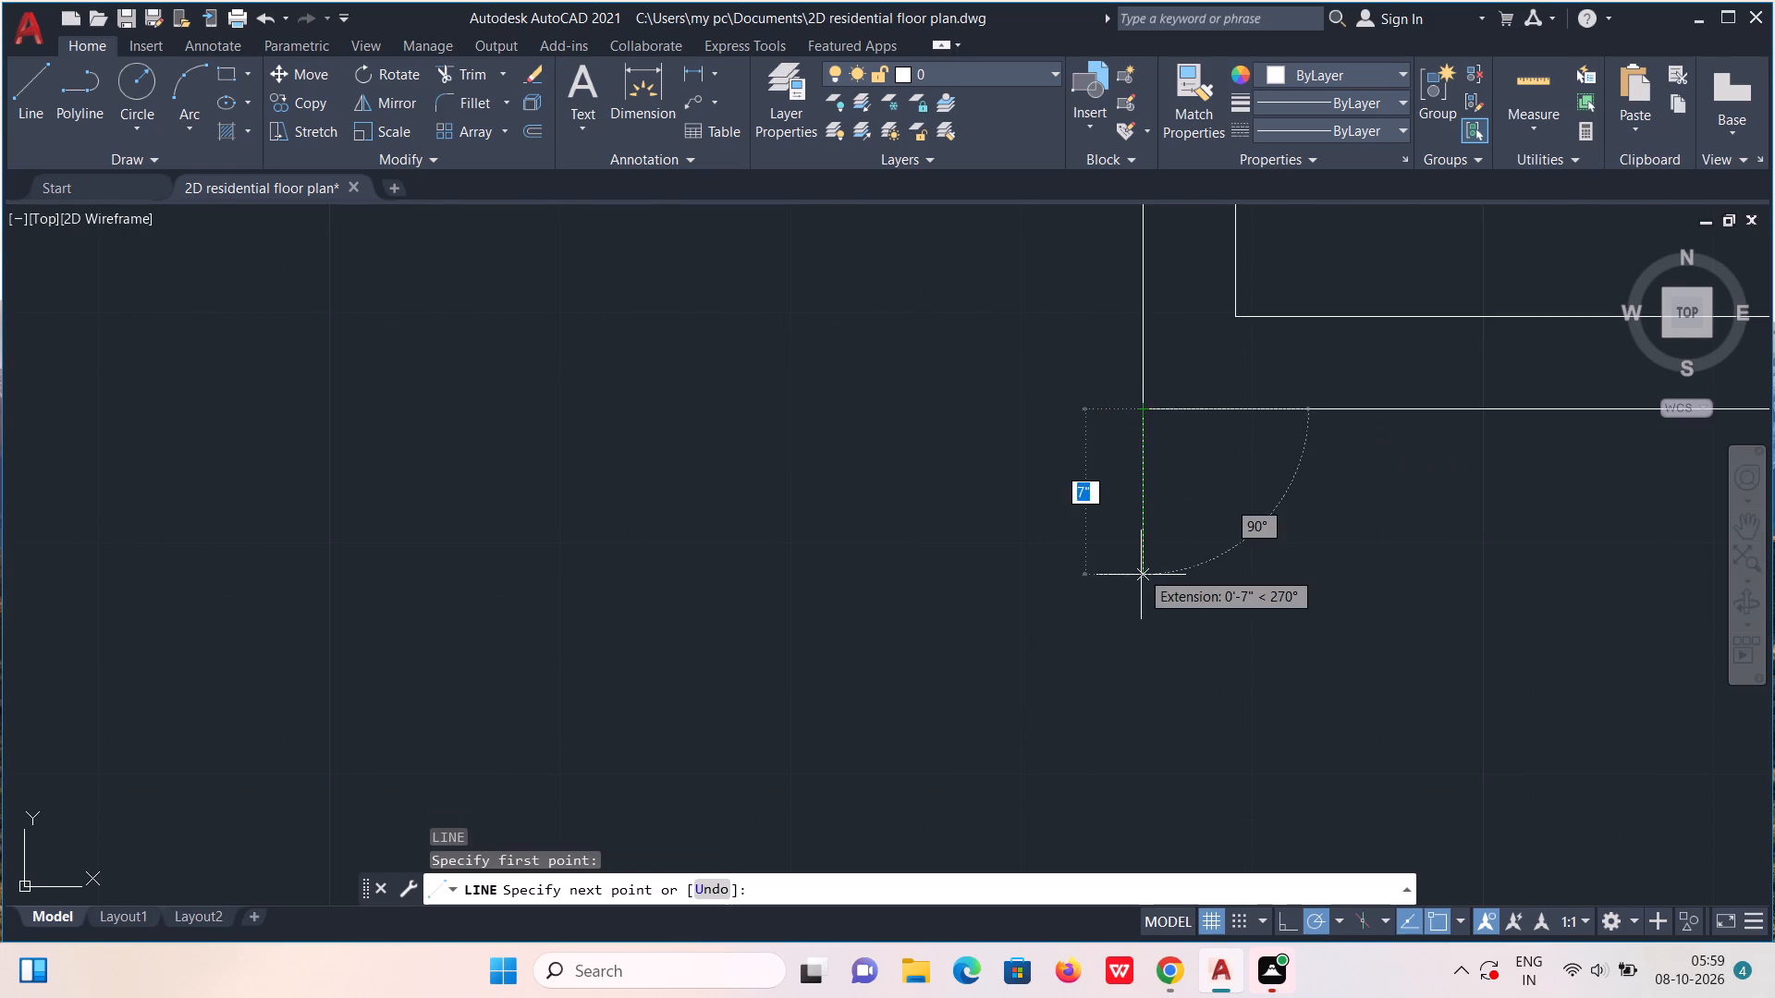
pyautogui.scroll(-3, 1143, 577)
pyautogui.moveTo(1176, 731); pyautogui.dragTo(1139, 434, button='middle')
pyautogui.scroll(-1, 1139, 611)
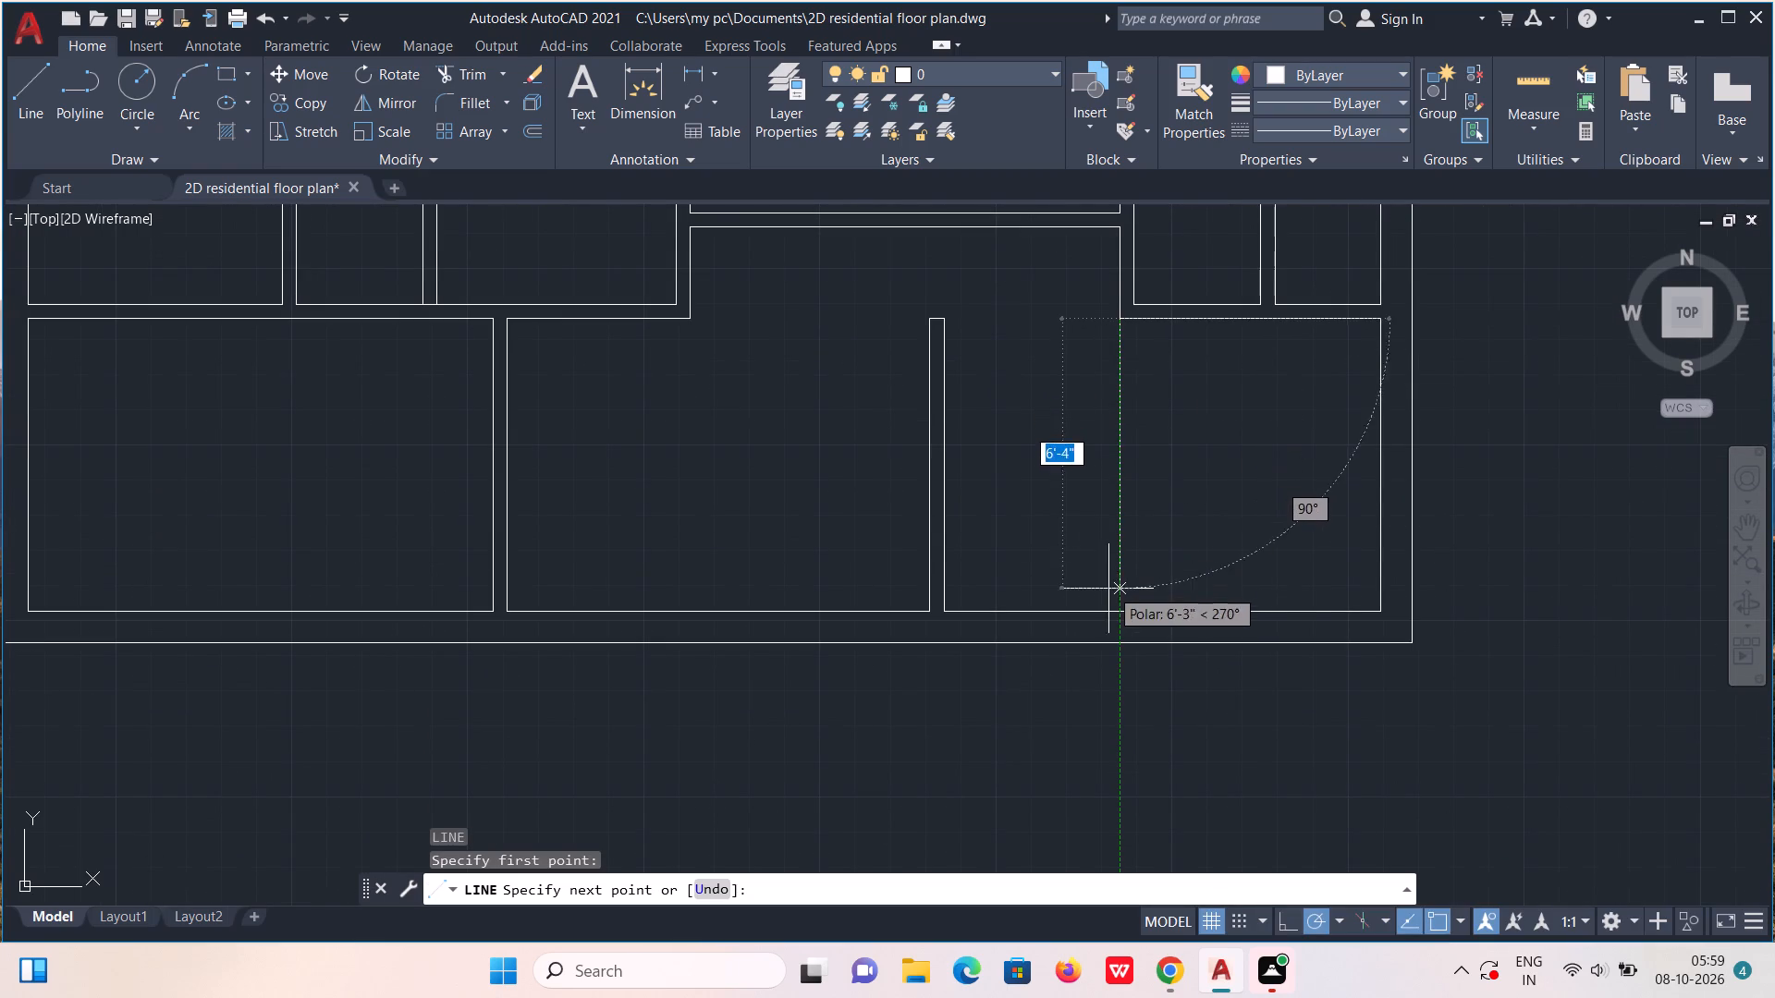
pyautogui.click(1122, 615)
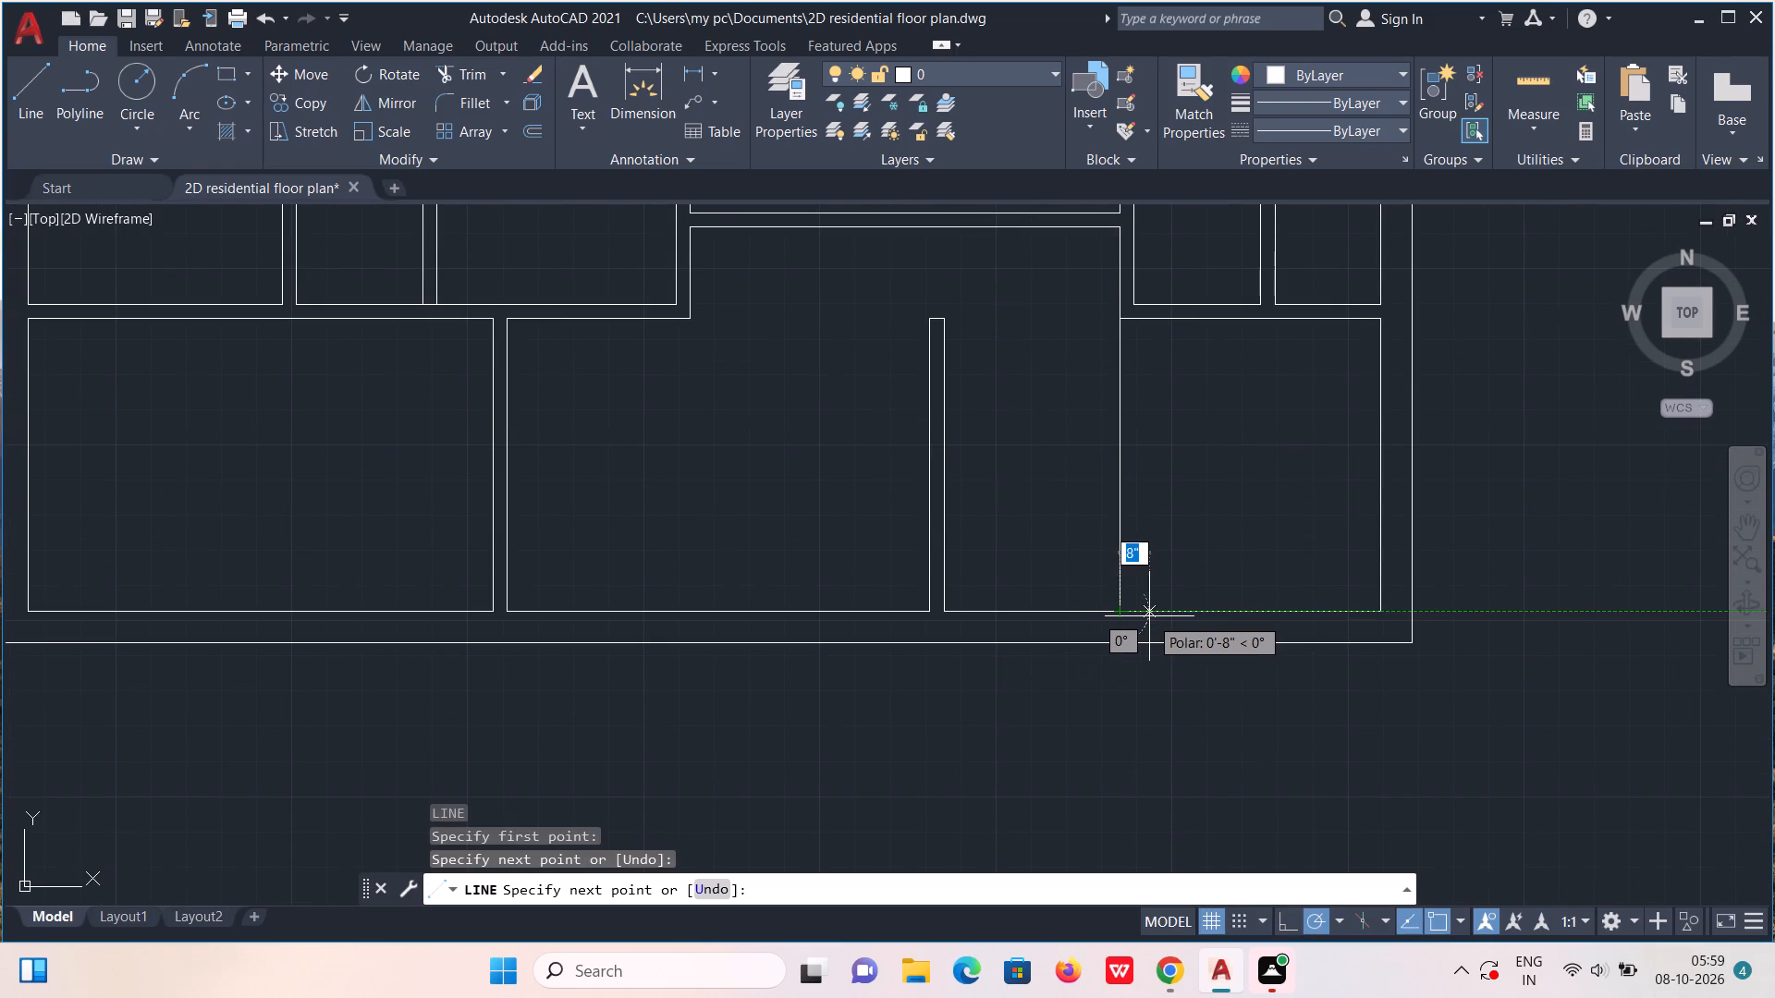
pyautogui.write('4"')
pyautogui.press('Return')
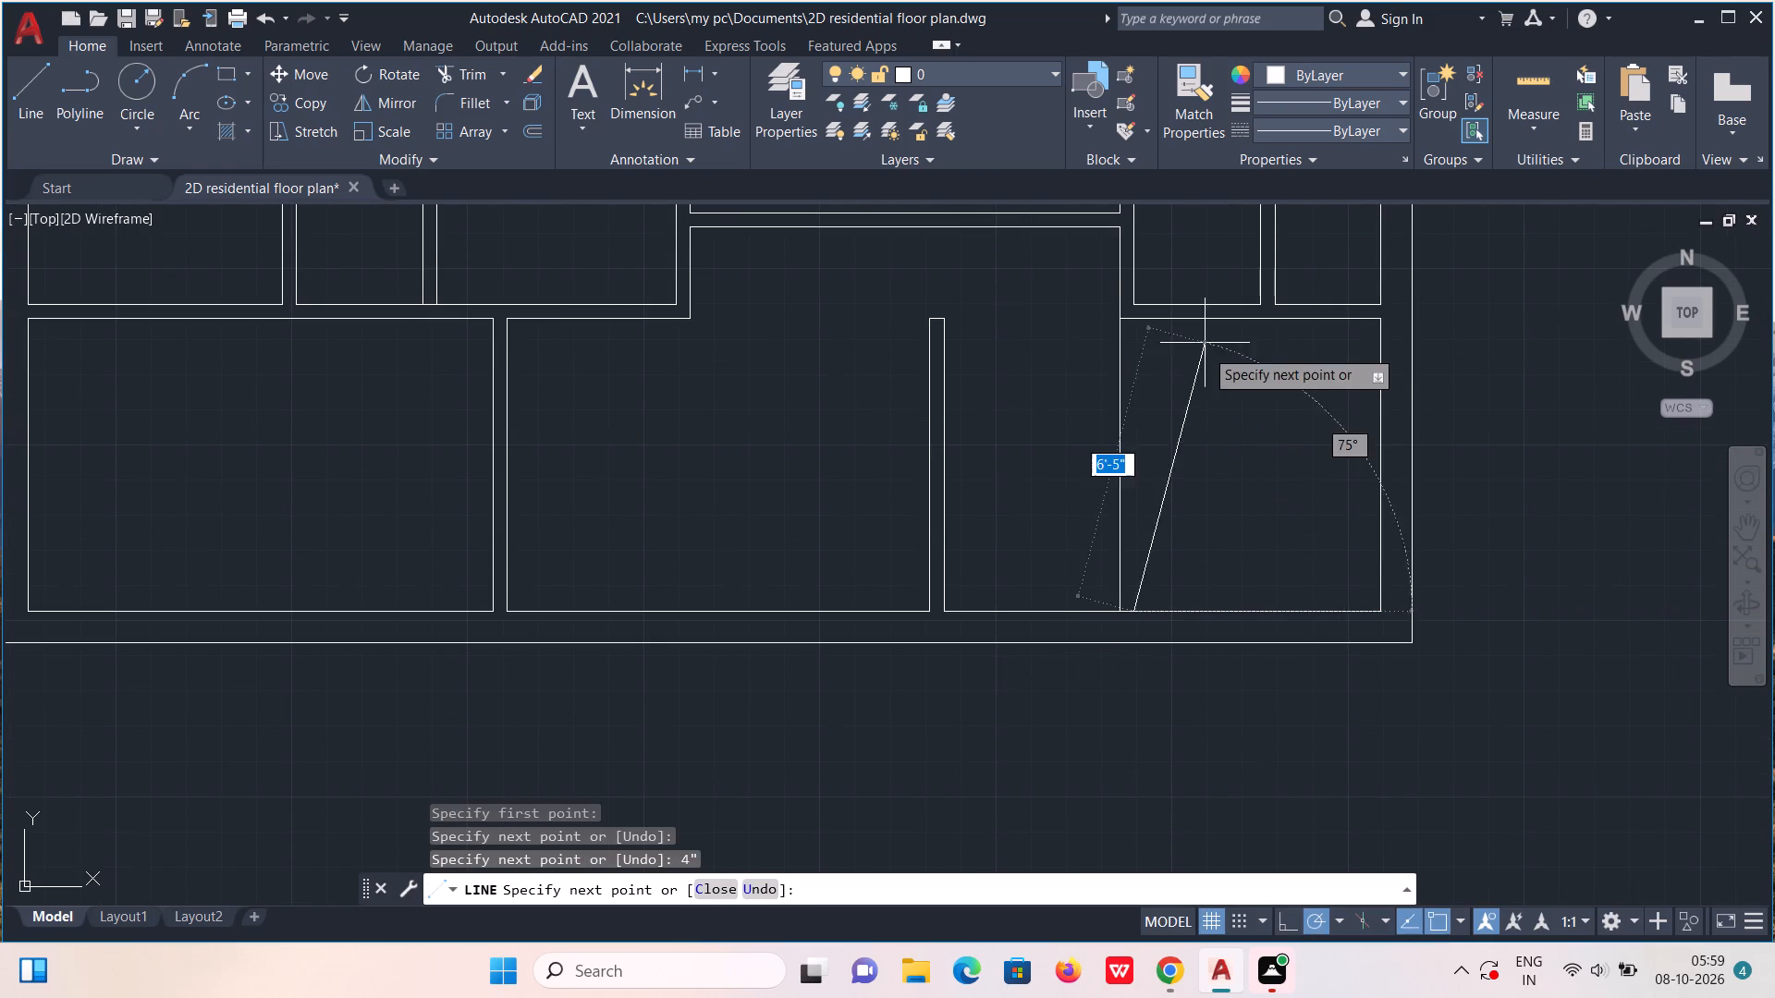
pyautogui.click(1138, 323)
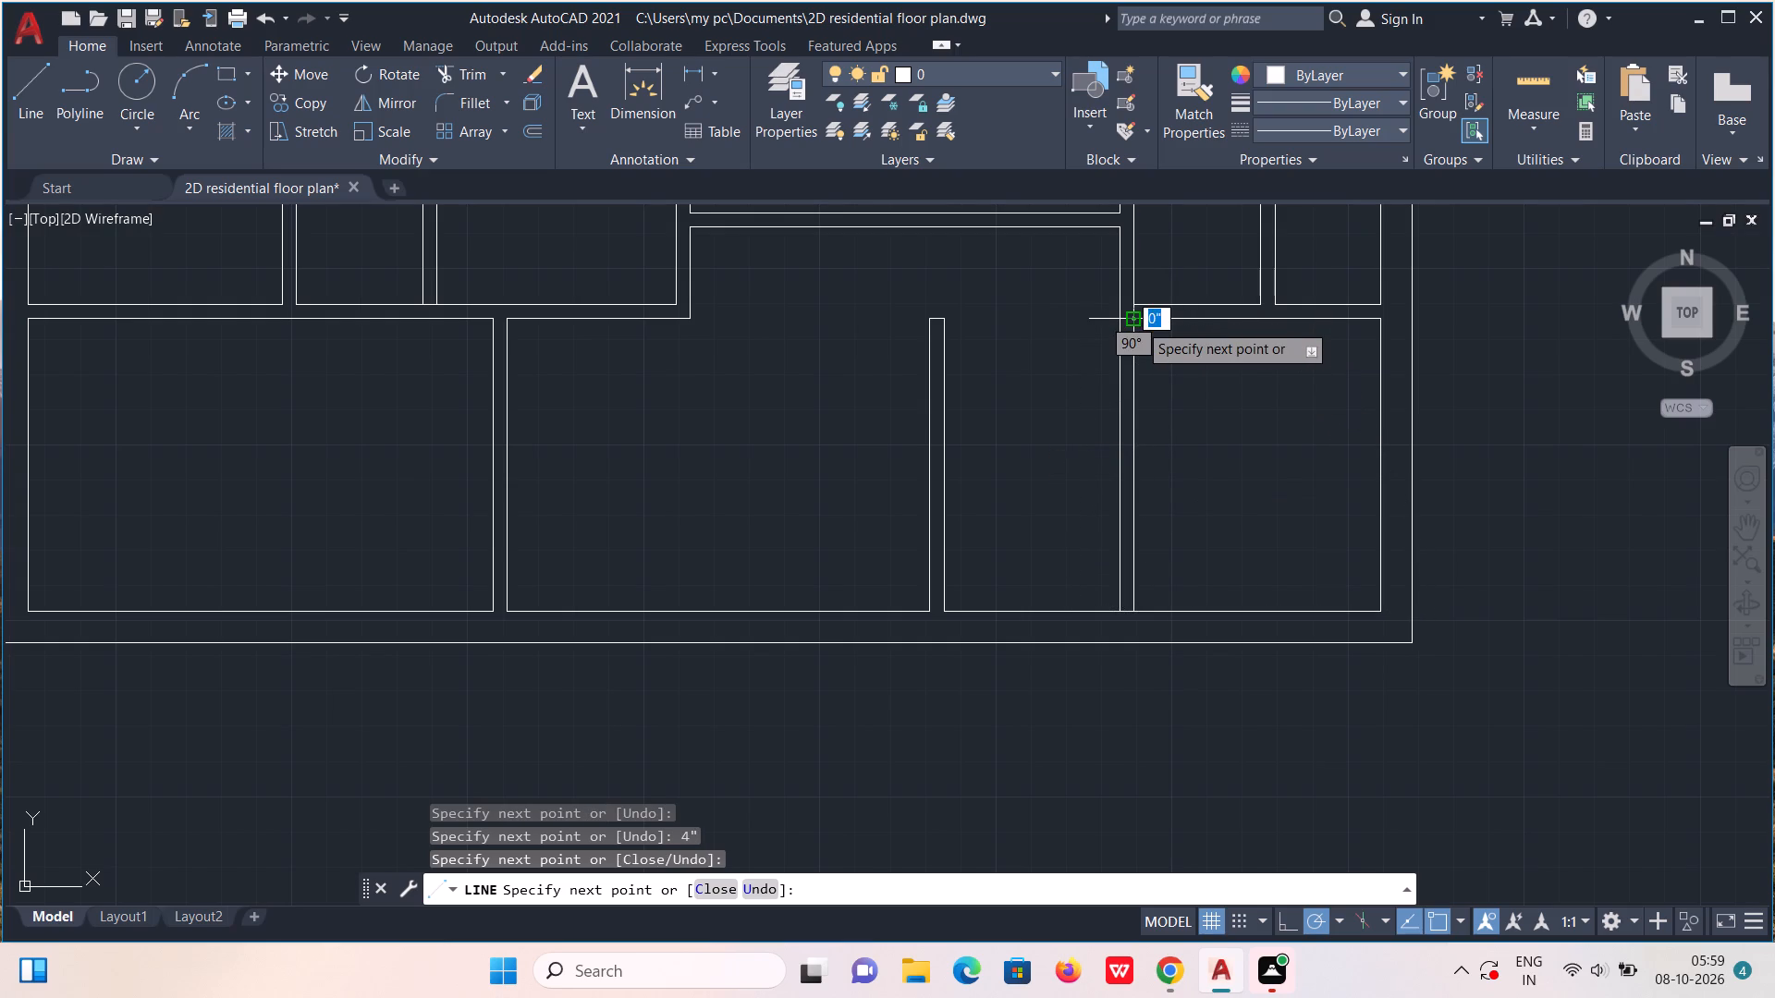
pyautogui.press('Escape')
# Quick-measure the bottom right room enclosed by the new dividing wall.
pyautogui.click(1554, 79)
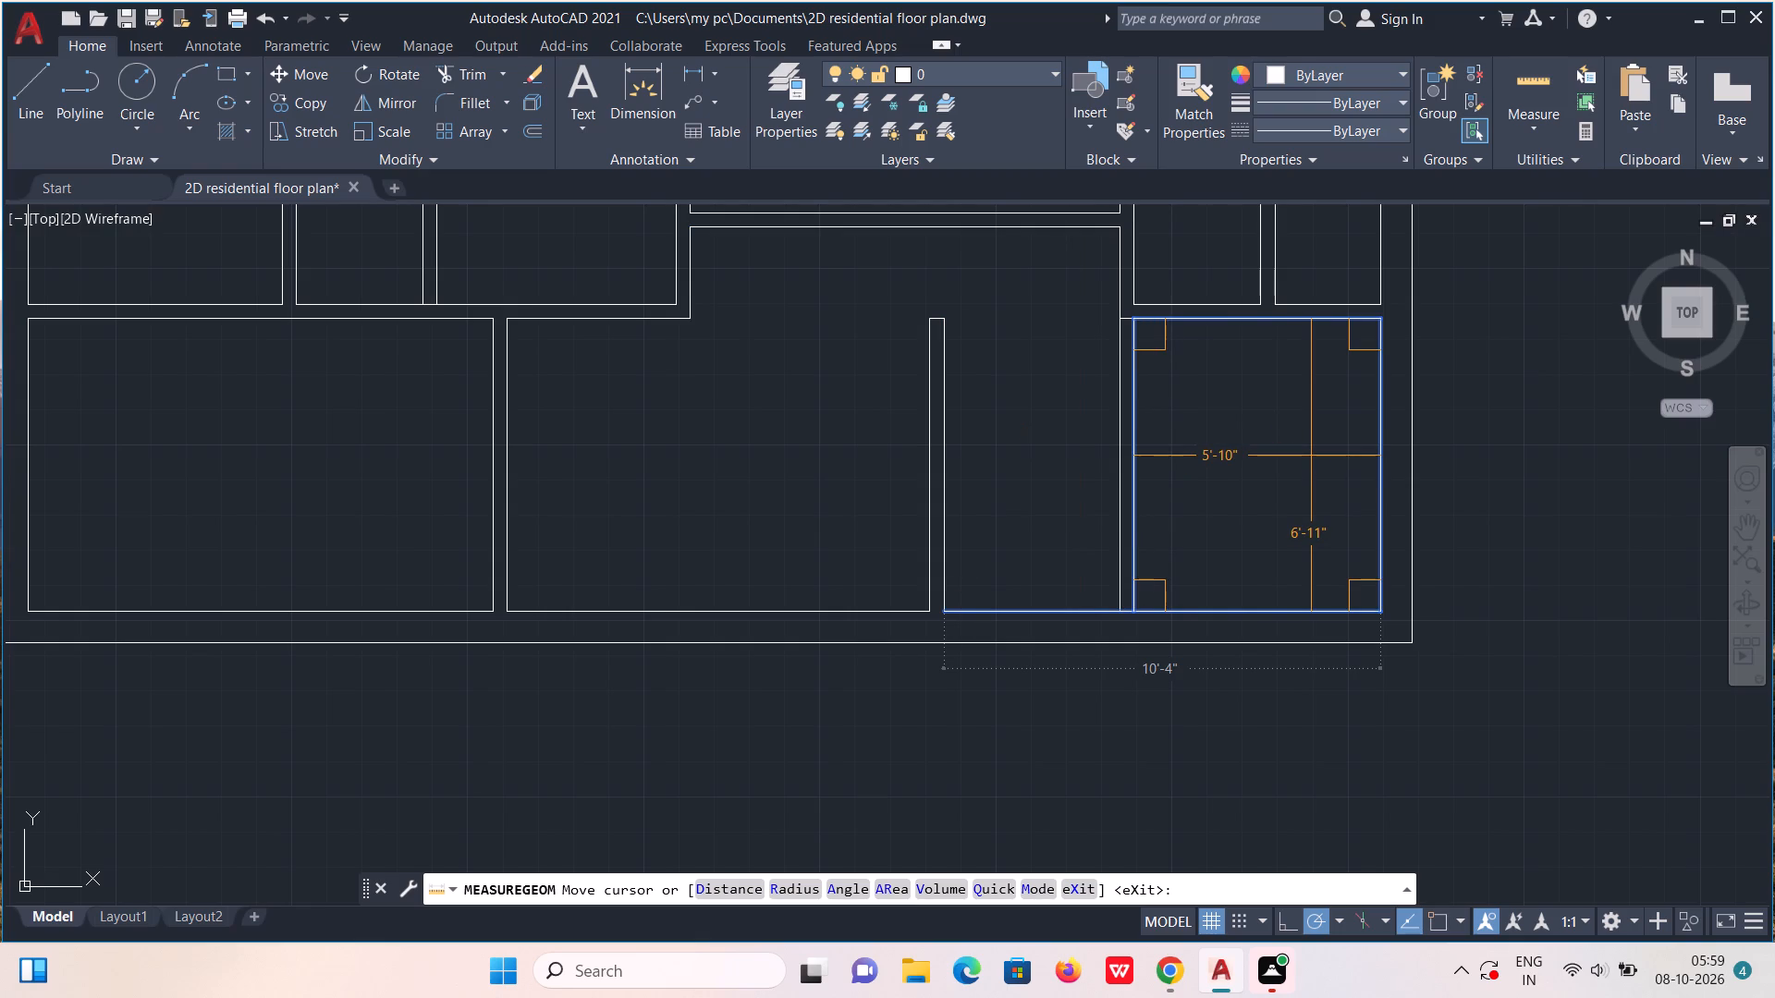
pyautogui.press('Escape')
# Offset the bottom left room's lower wall face 2' up, and offset that line another 4" up to form a horizontal partition.
pyautogui.scroll(-1, 1313, 450)
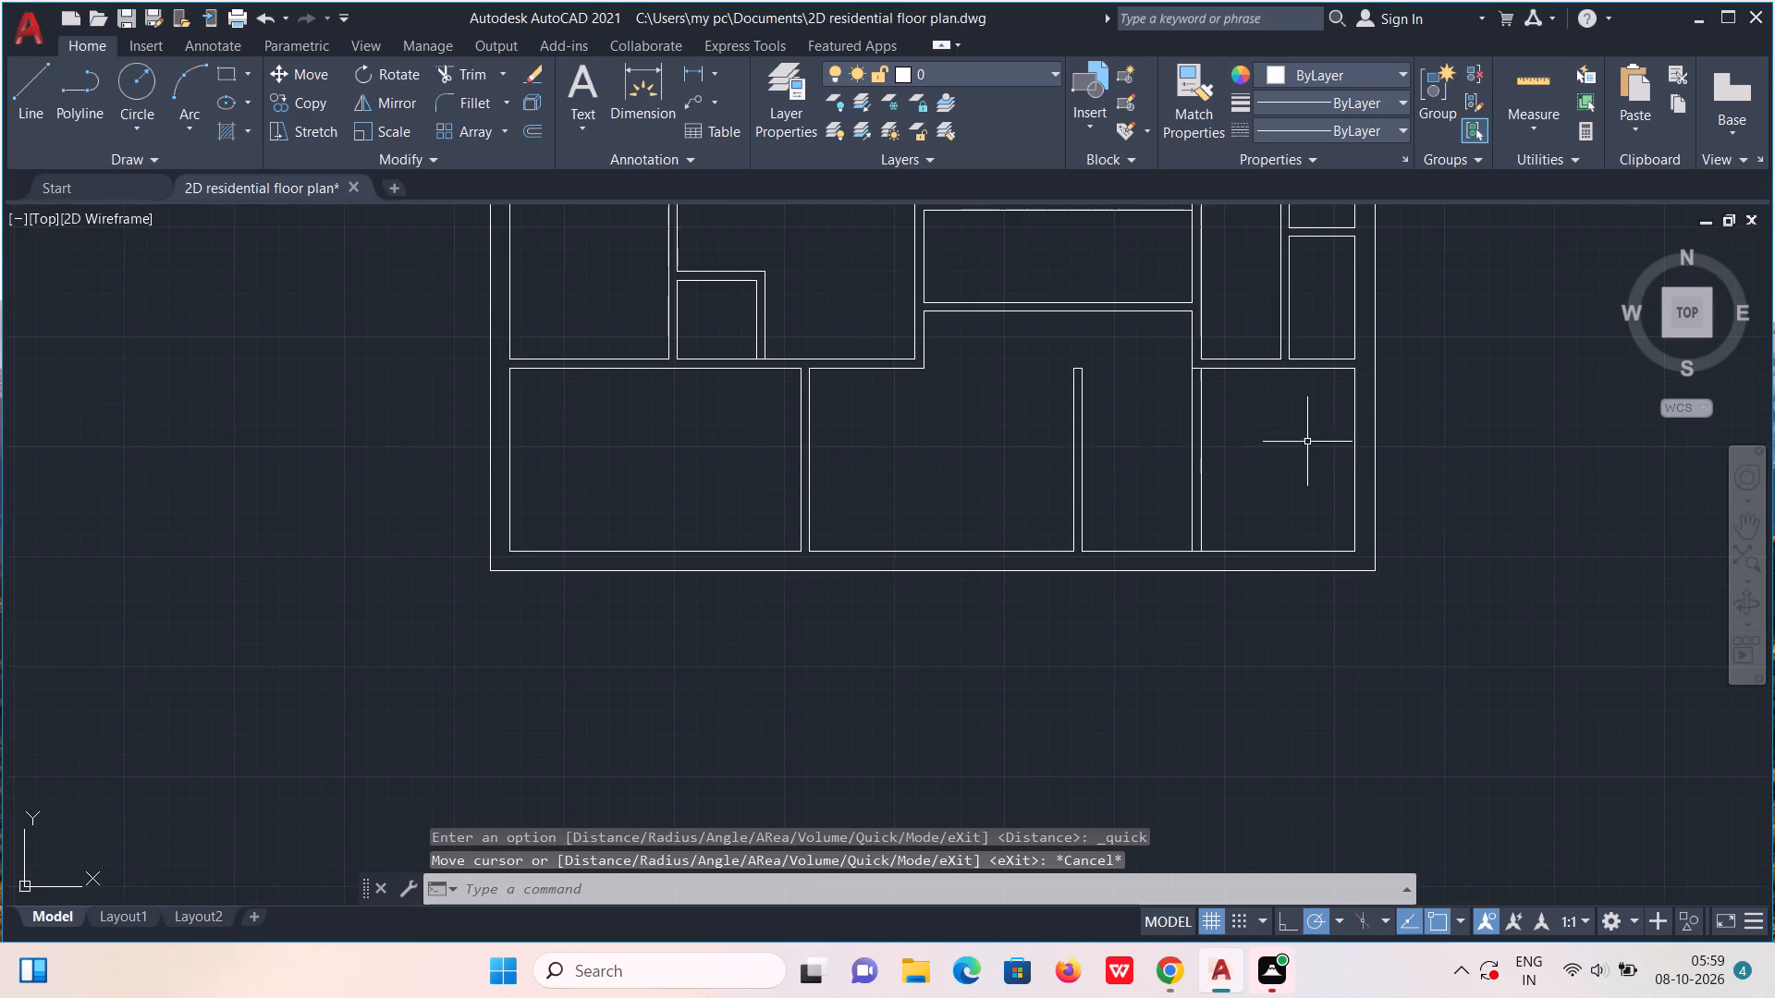
pyautogui.moveTo(1301, 469); pyautogui.dragTo(1251, 686, button='middle')
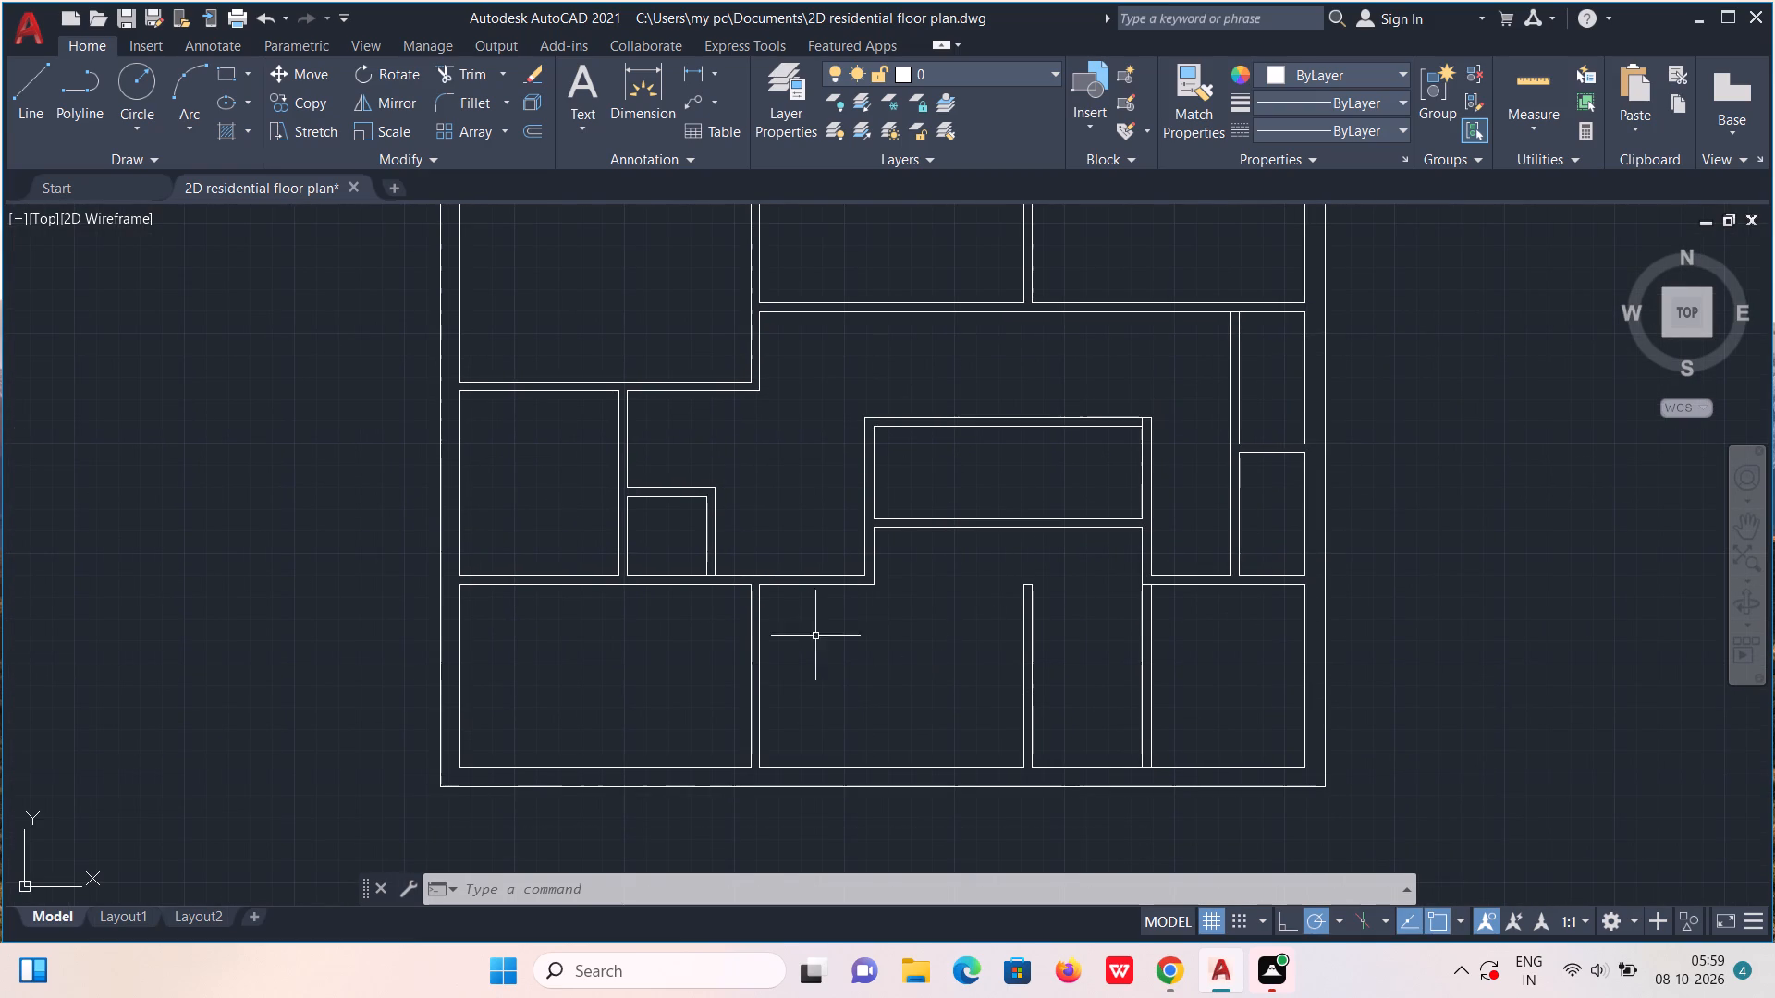
pyautogui.moveTo(658, 640); pyautogui.dragTo(1022, 555, button='middle')
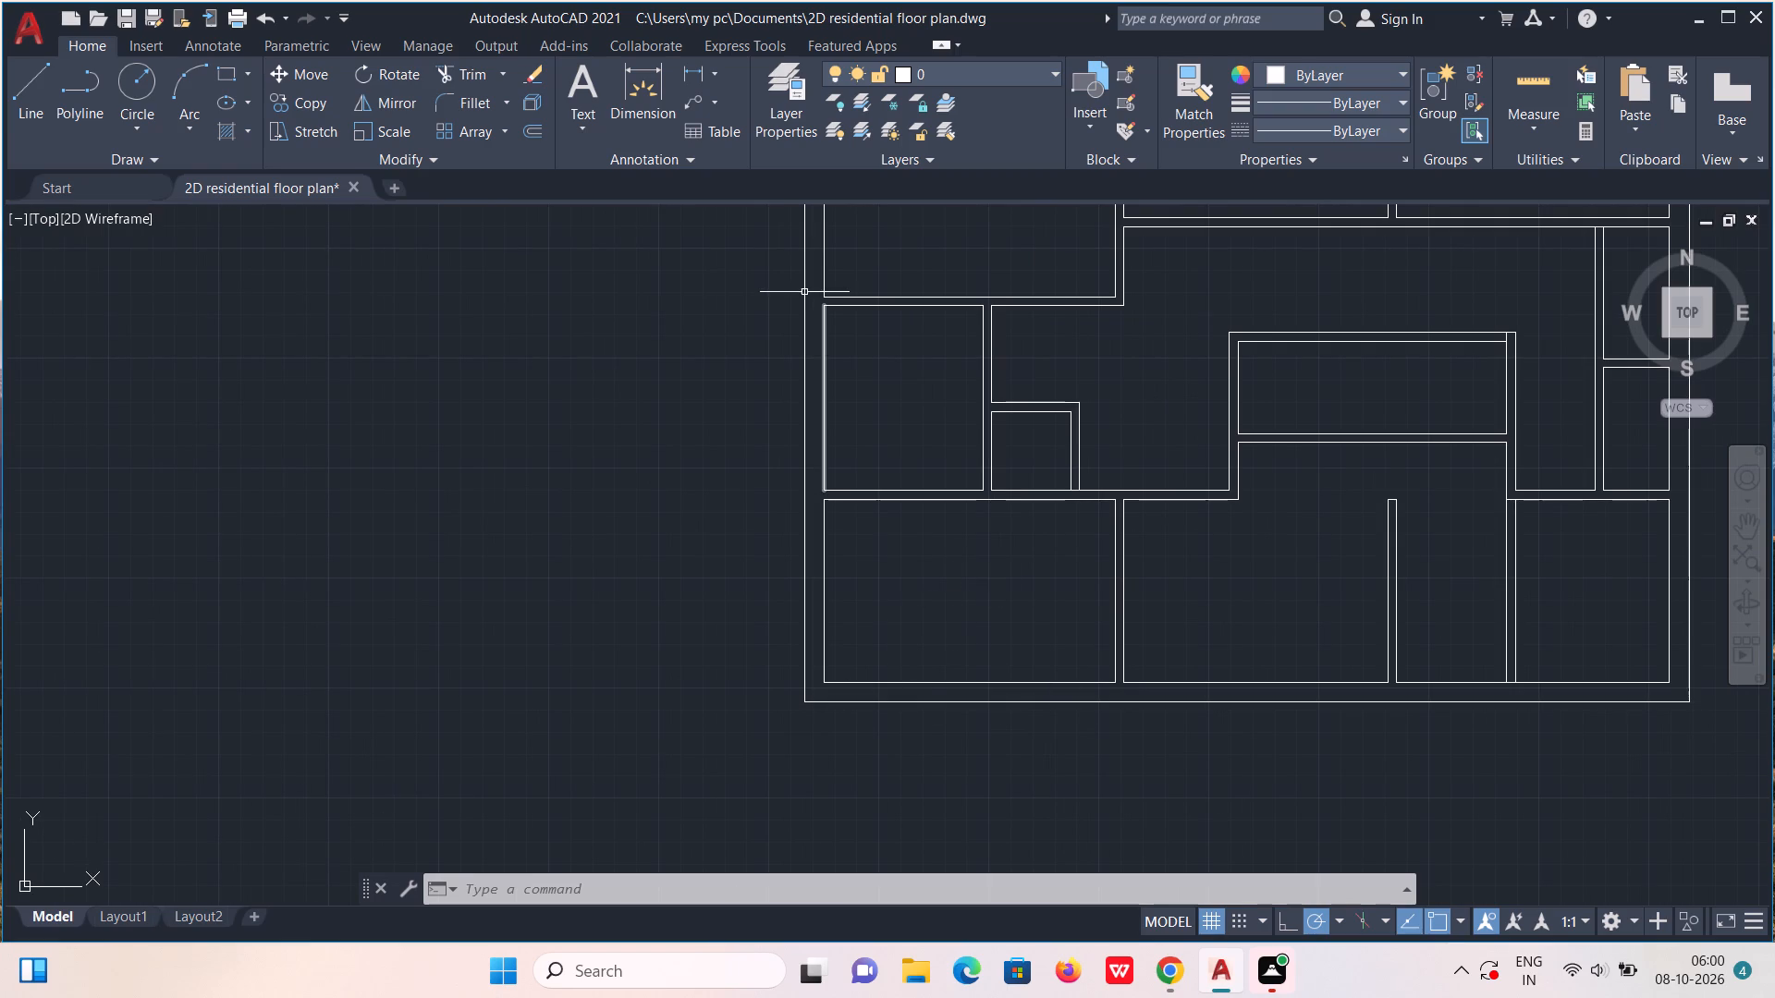
pyautogui.click(525, 131)
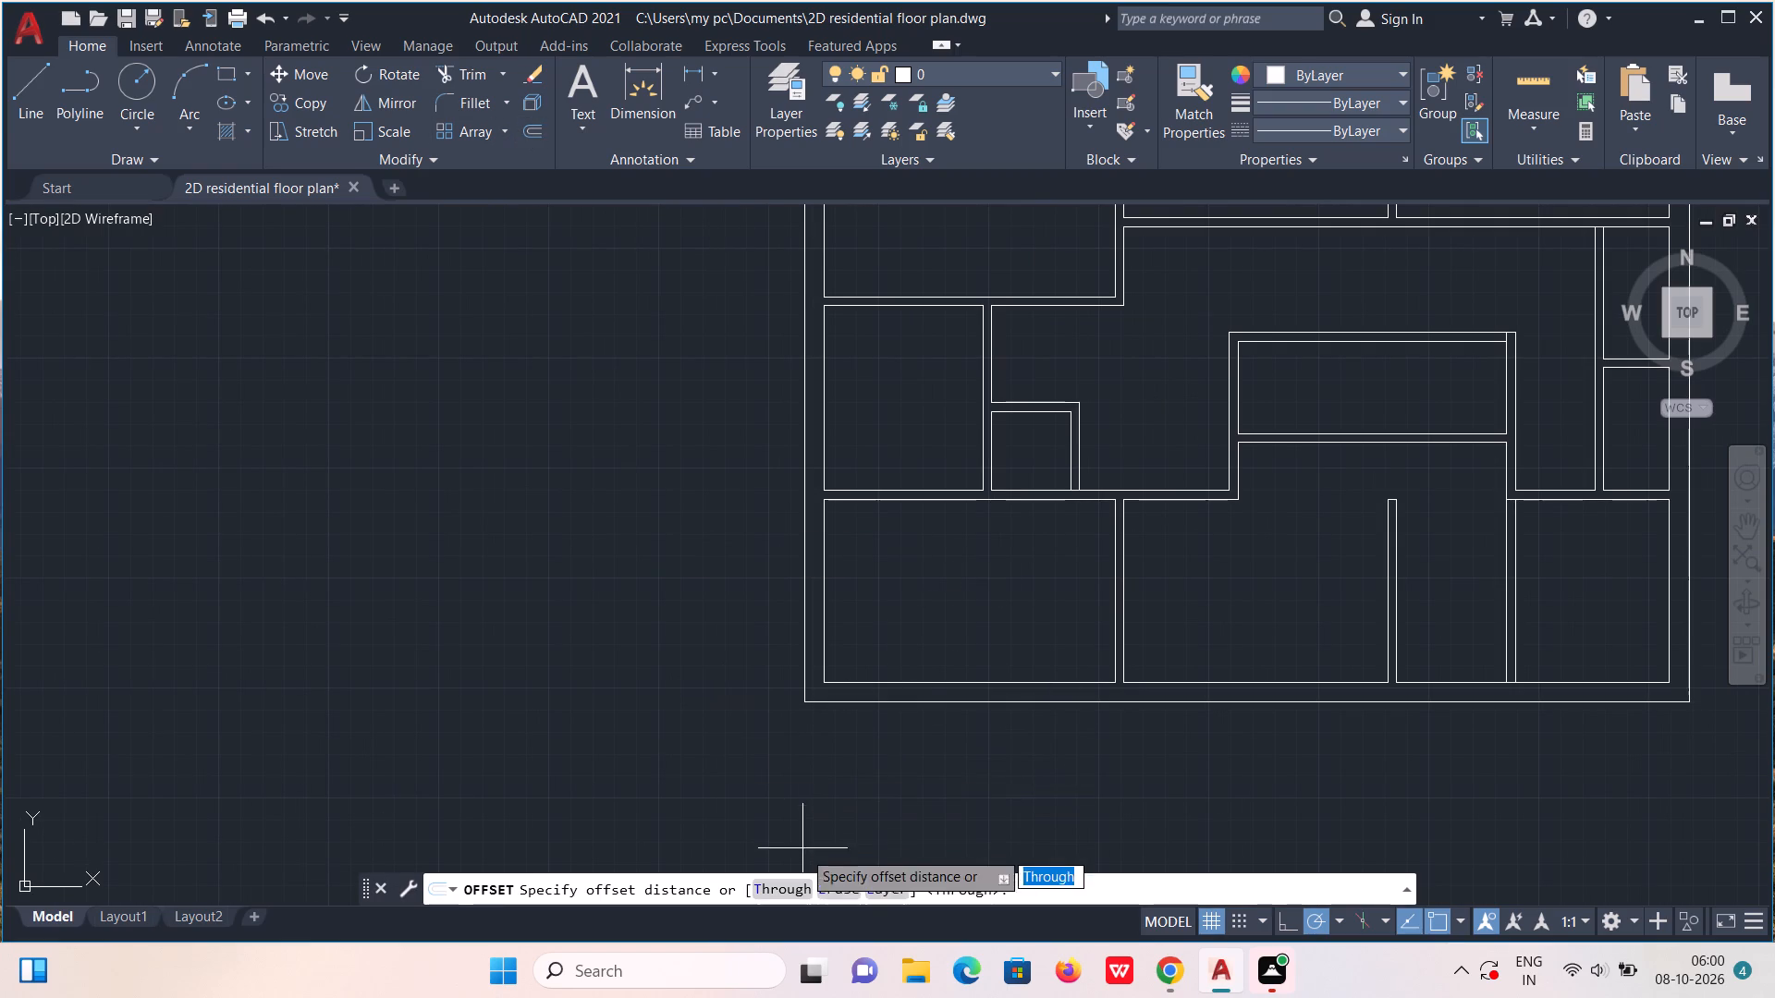
pyautogui.click(781, 892)
pyautogui.click(992, 684)
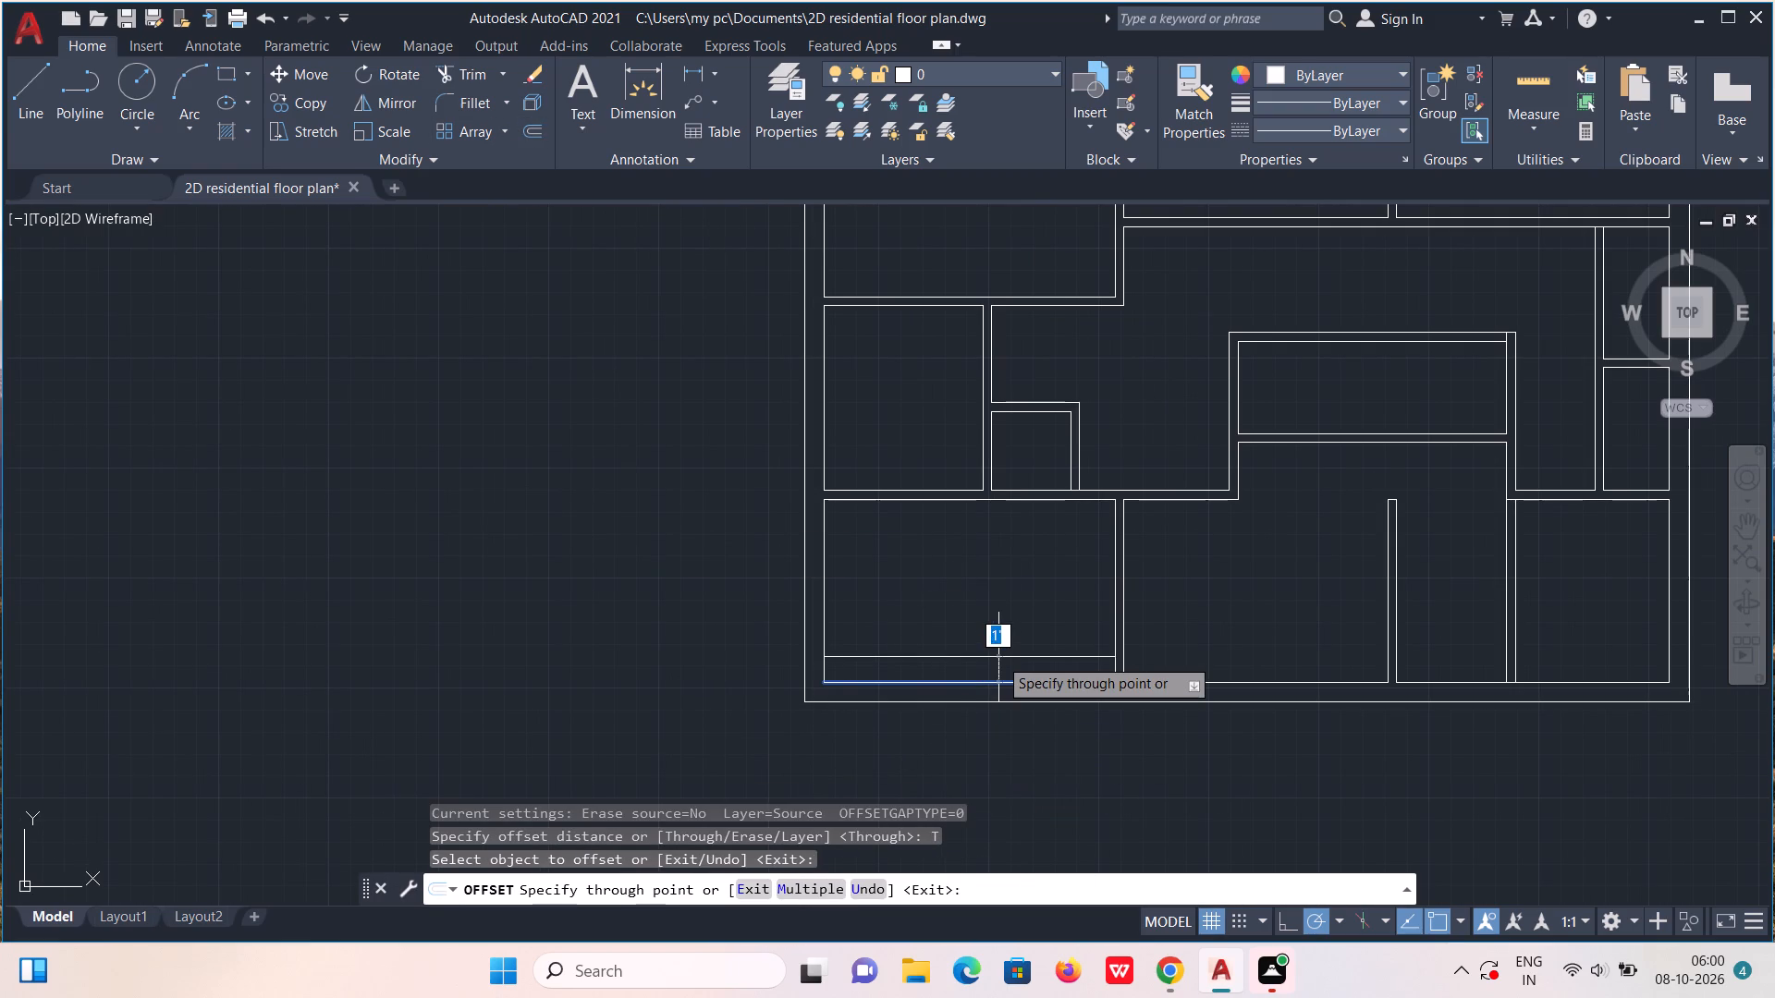
pyautogui.write("2'")
pyautogui.press('Return')
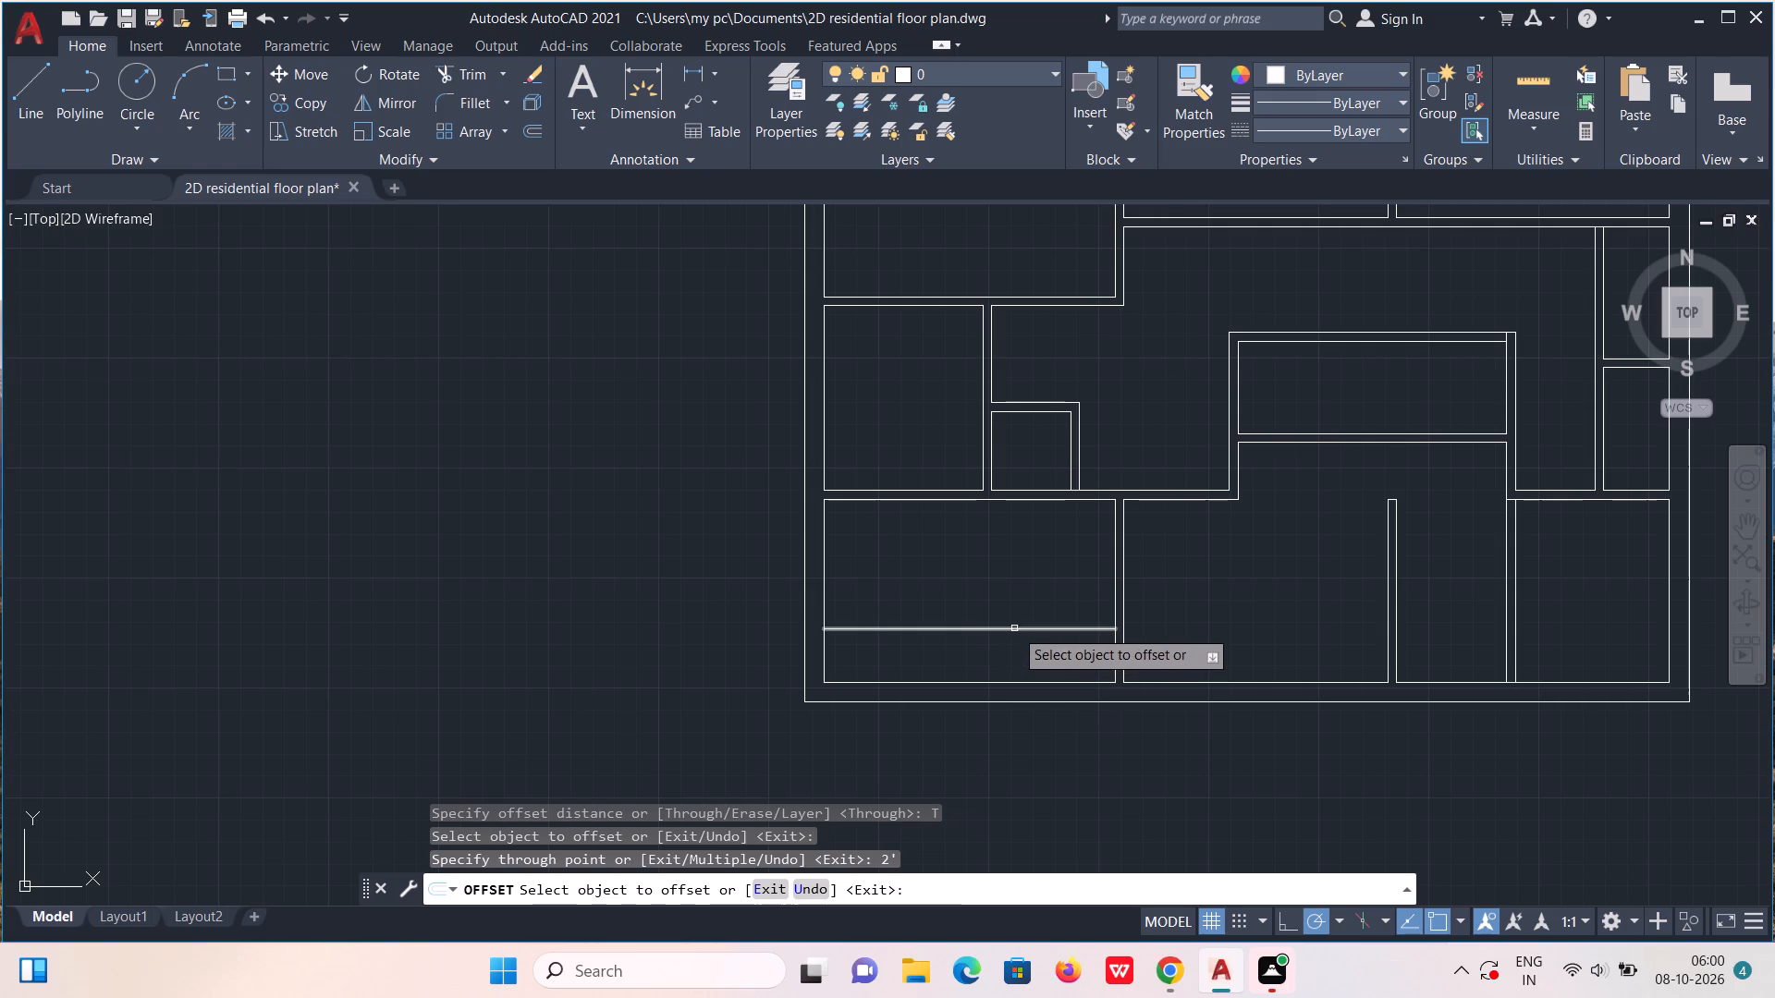
pyautogui.click(1014, 627)
pyautogui.write('4"')
pyautogui.press('Return')
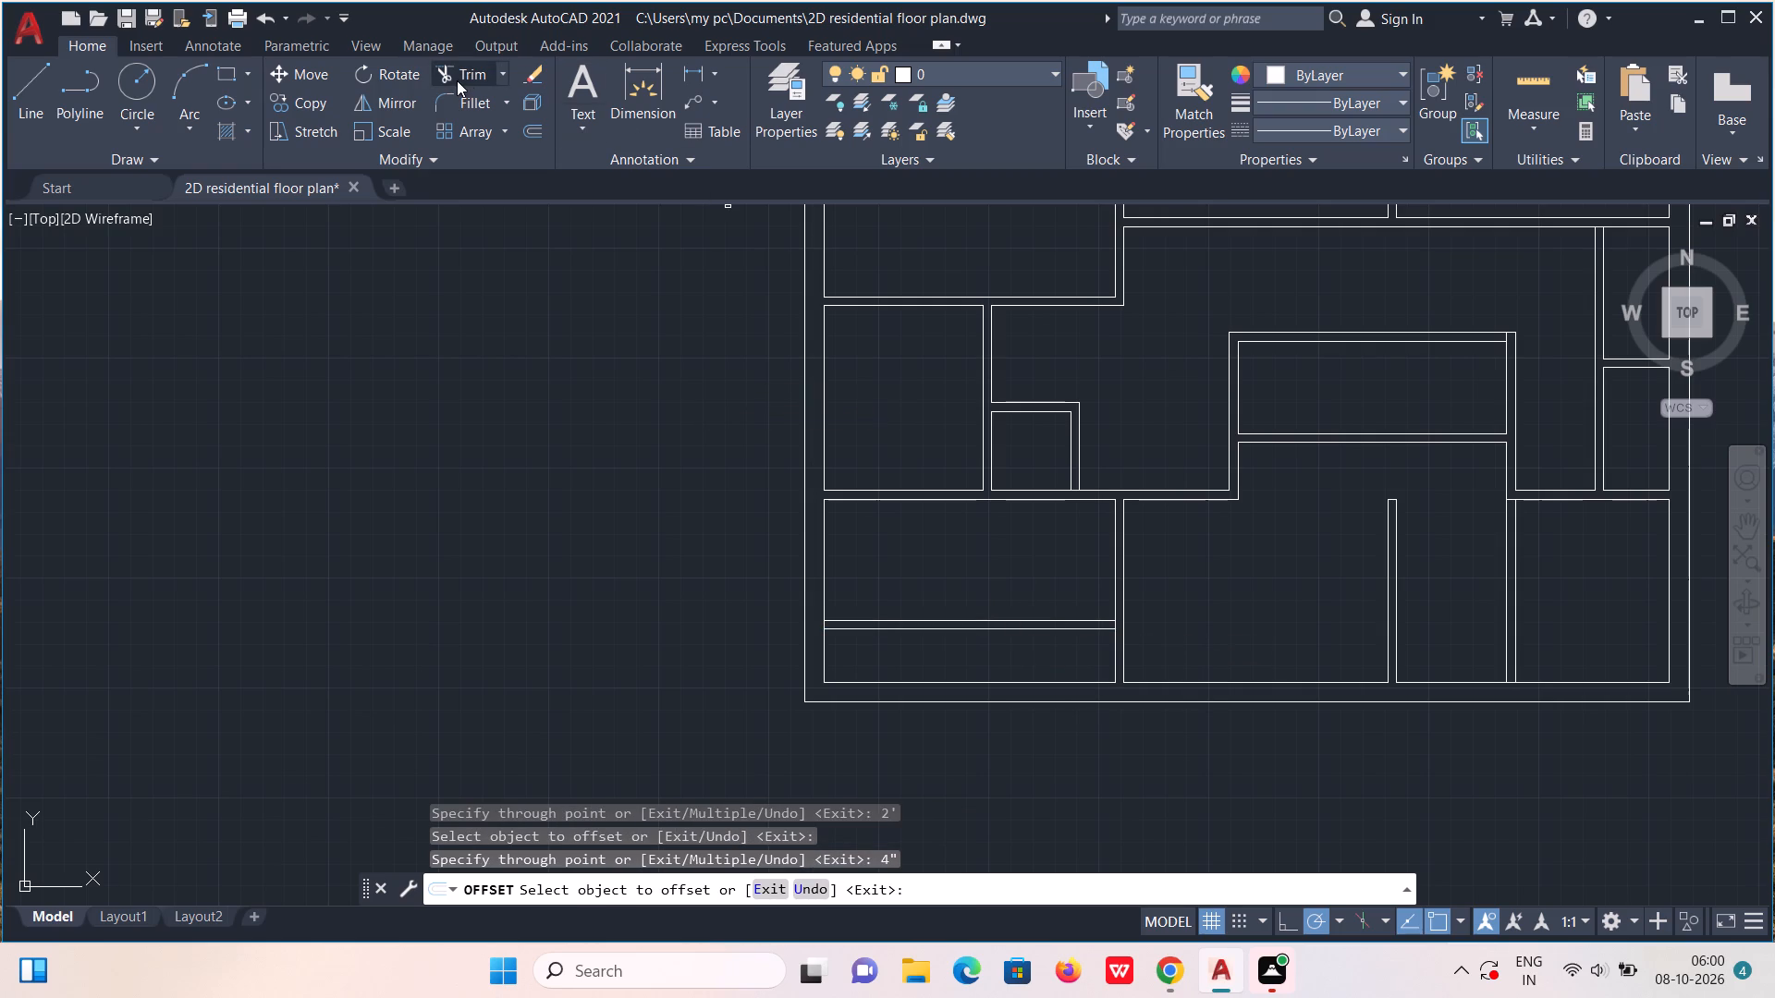
# Trim the side wall faces between the new partition's two lines at both ends in the bottom left room.
pyautogui.click(457, 80)
pyautogui.scroll(7, 857, 621)
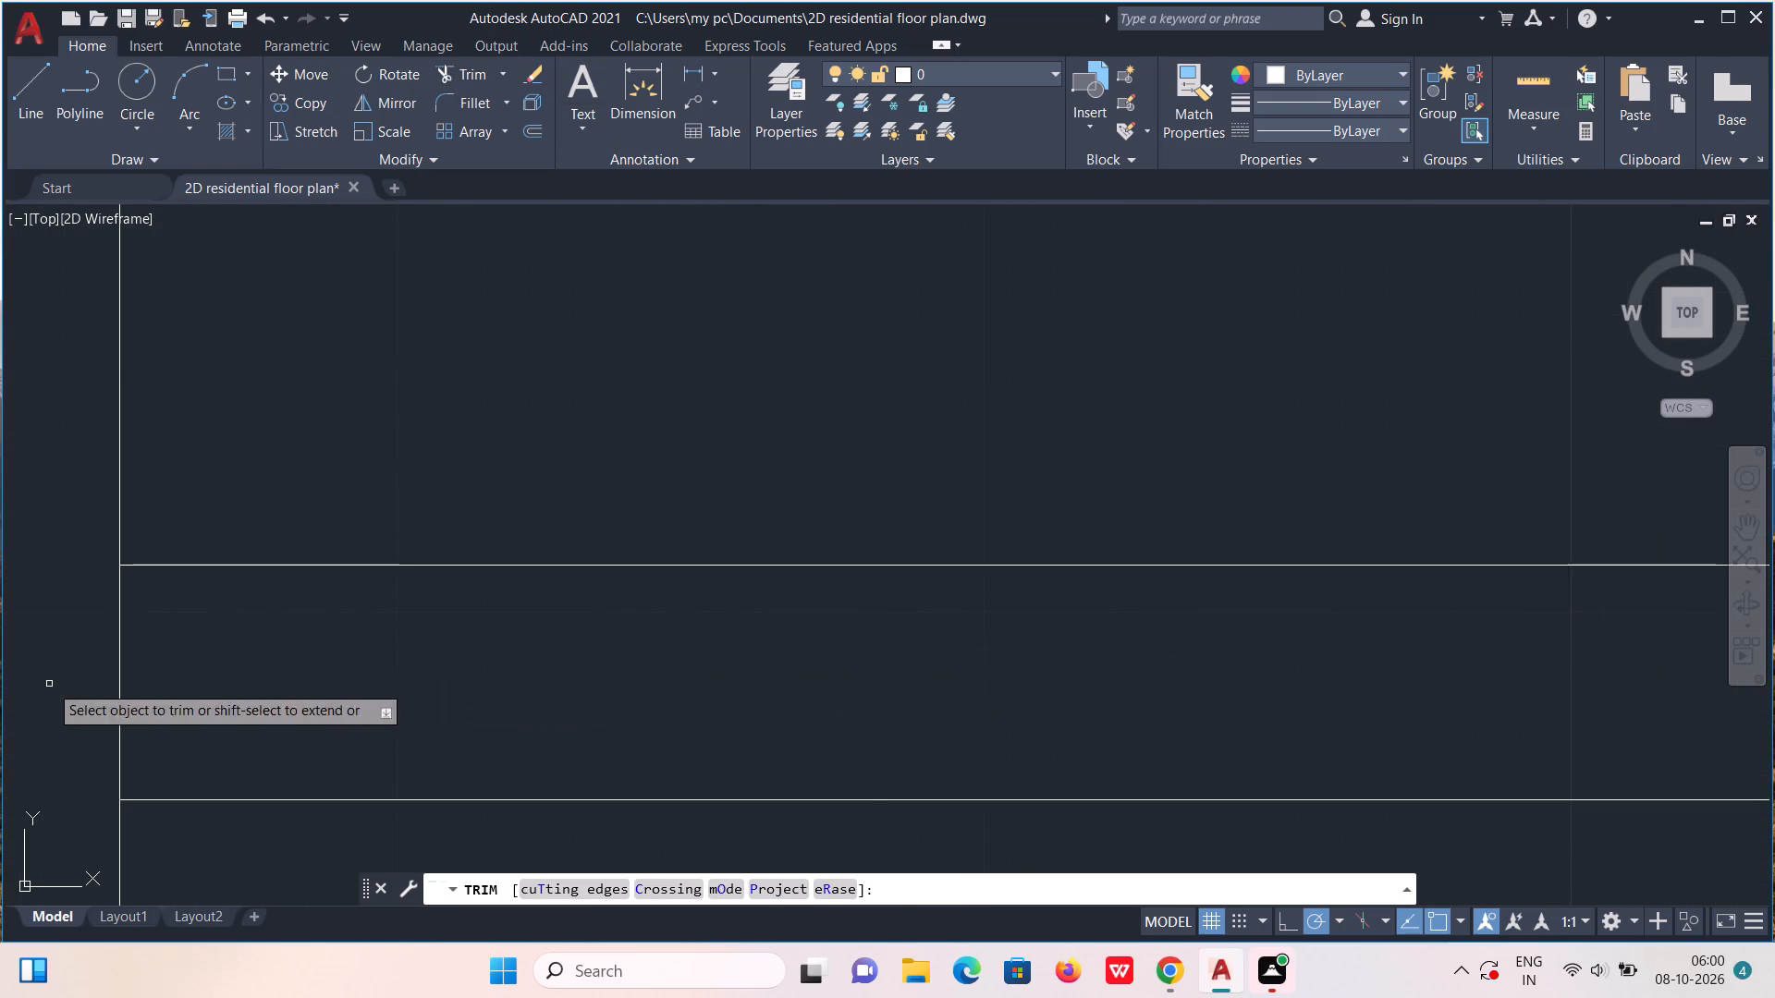
pyautogui.moveTo(55, 684); pyautogui.dragTo(278, 688)
pyautogui.scroll(-4, 289, 659)
pyautogui.scroll(5, 1676, 672)
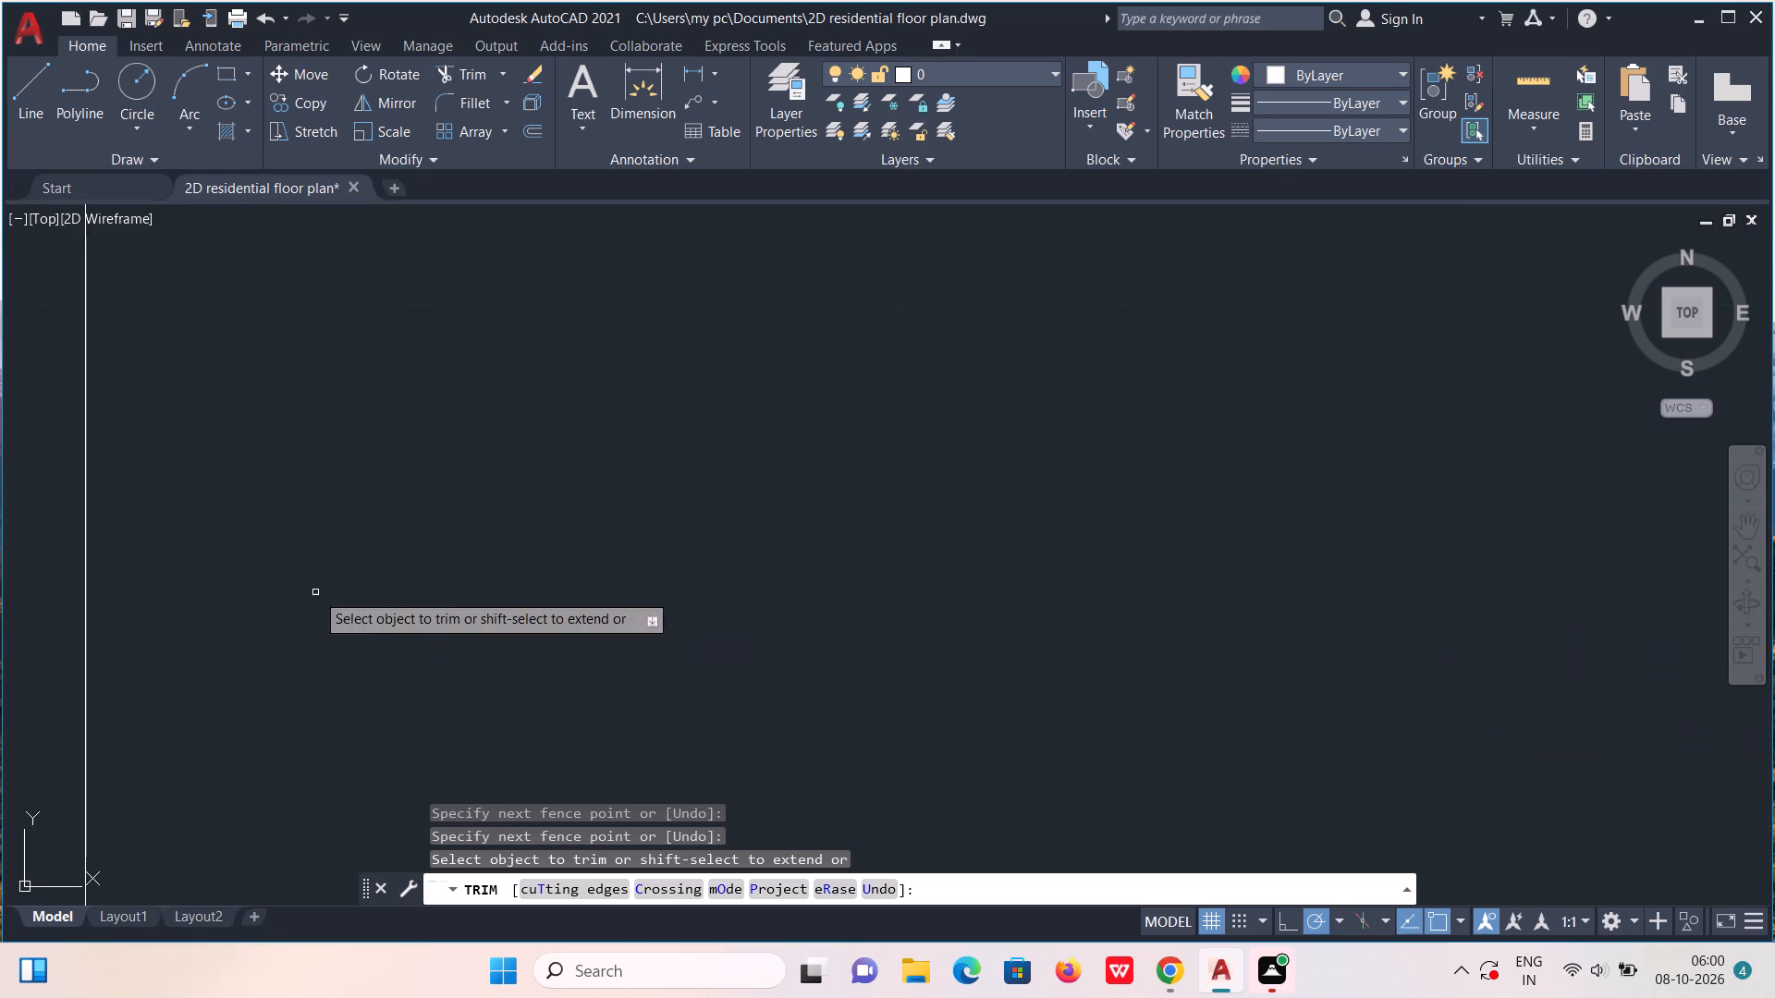
pyautogui.scroll(-3, 343, 557)
pyautogui.moveTo(170, 525); pyautogui.dragTo(253, 550)
pyautogui.scroll(-4, 253, 547)
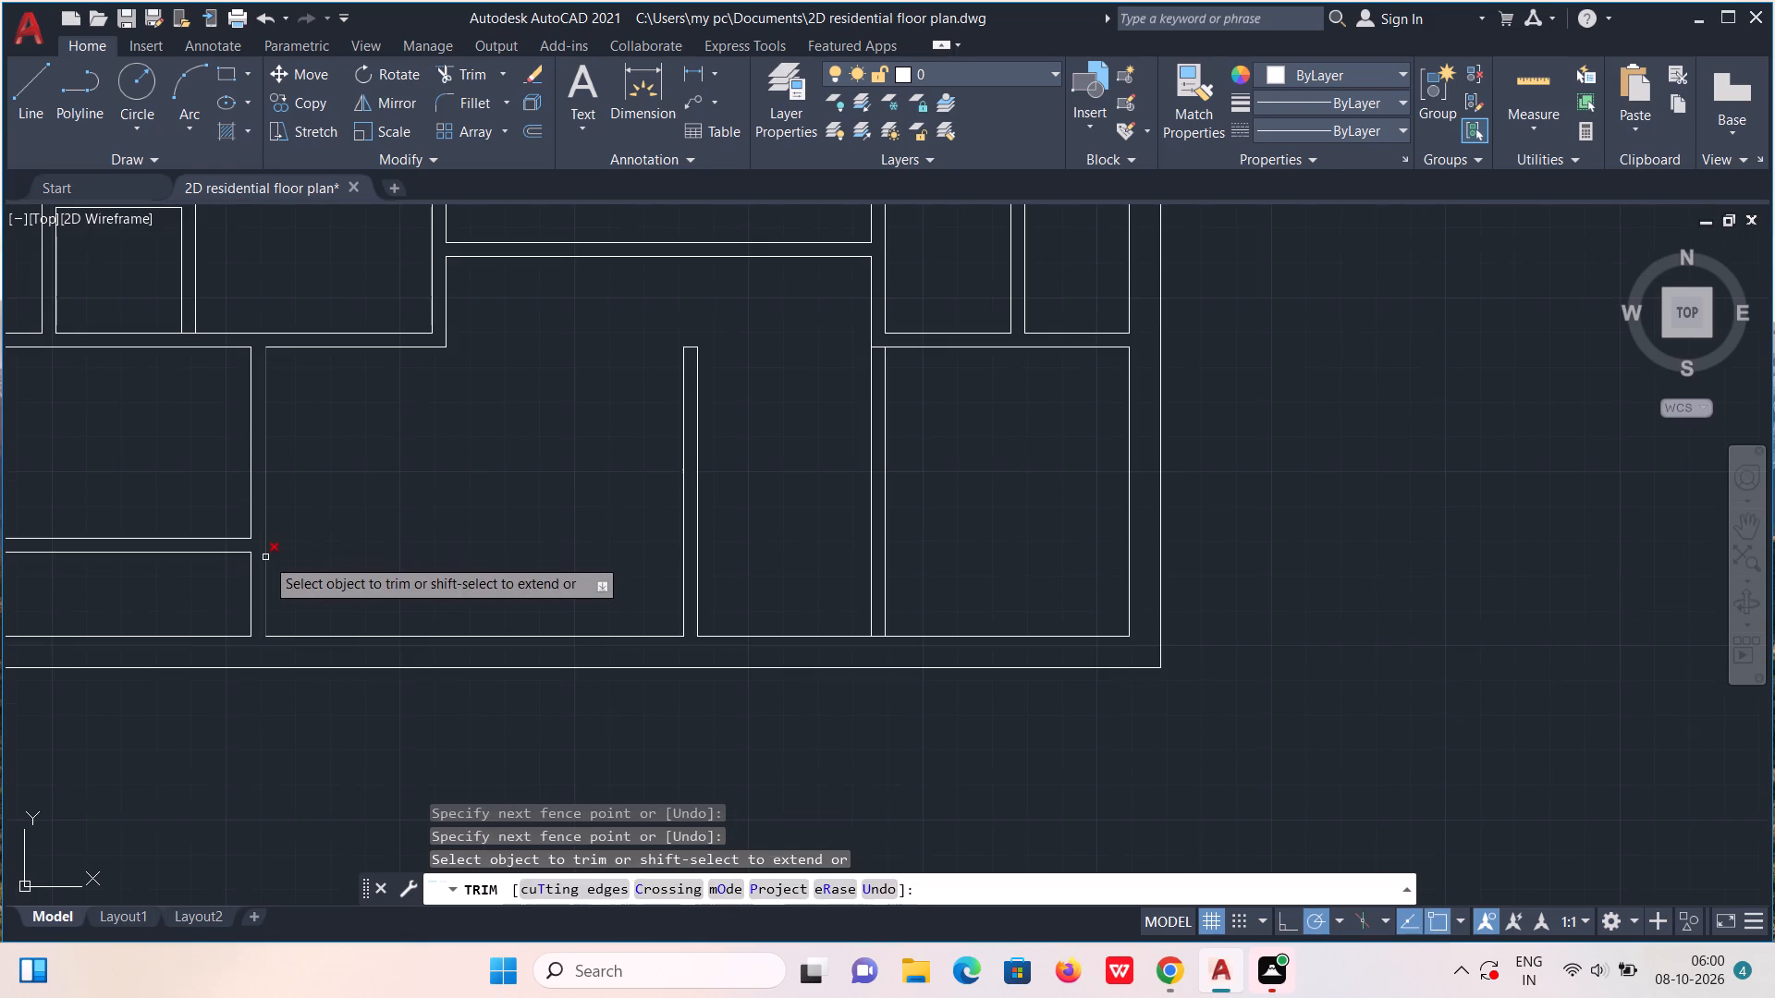
pyautogui.press('Escape')
# Extend the freestanding lower dividing wall up to the central partition with lines, keeping it 4" thick.
pyautogui.scroll(-5, 436, 559)
pyautogui.moveTo(465, 555); pyautogui.dragTo(1058, 607, button='middle')
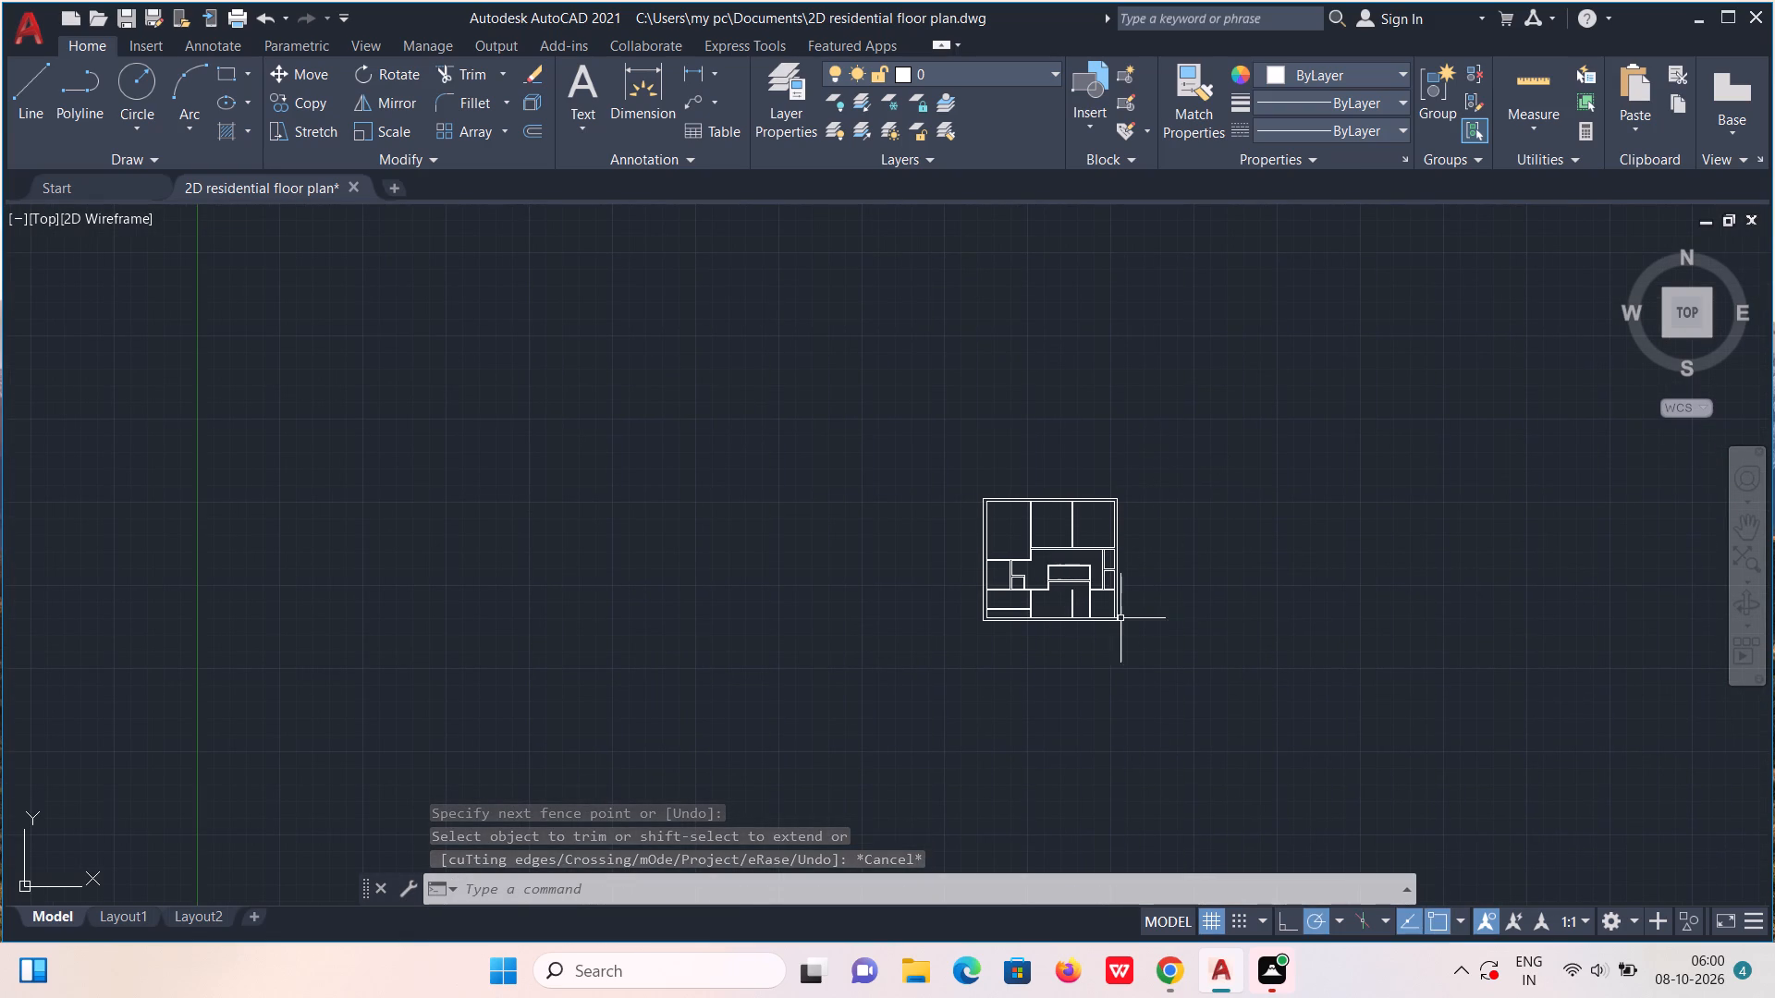
pyautogui.moveTo(1089, 602); pyautogui.dragTo(1028, 706, button='middle')
pyautogui.scroll(6, 1022, 687)
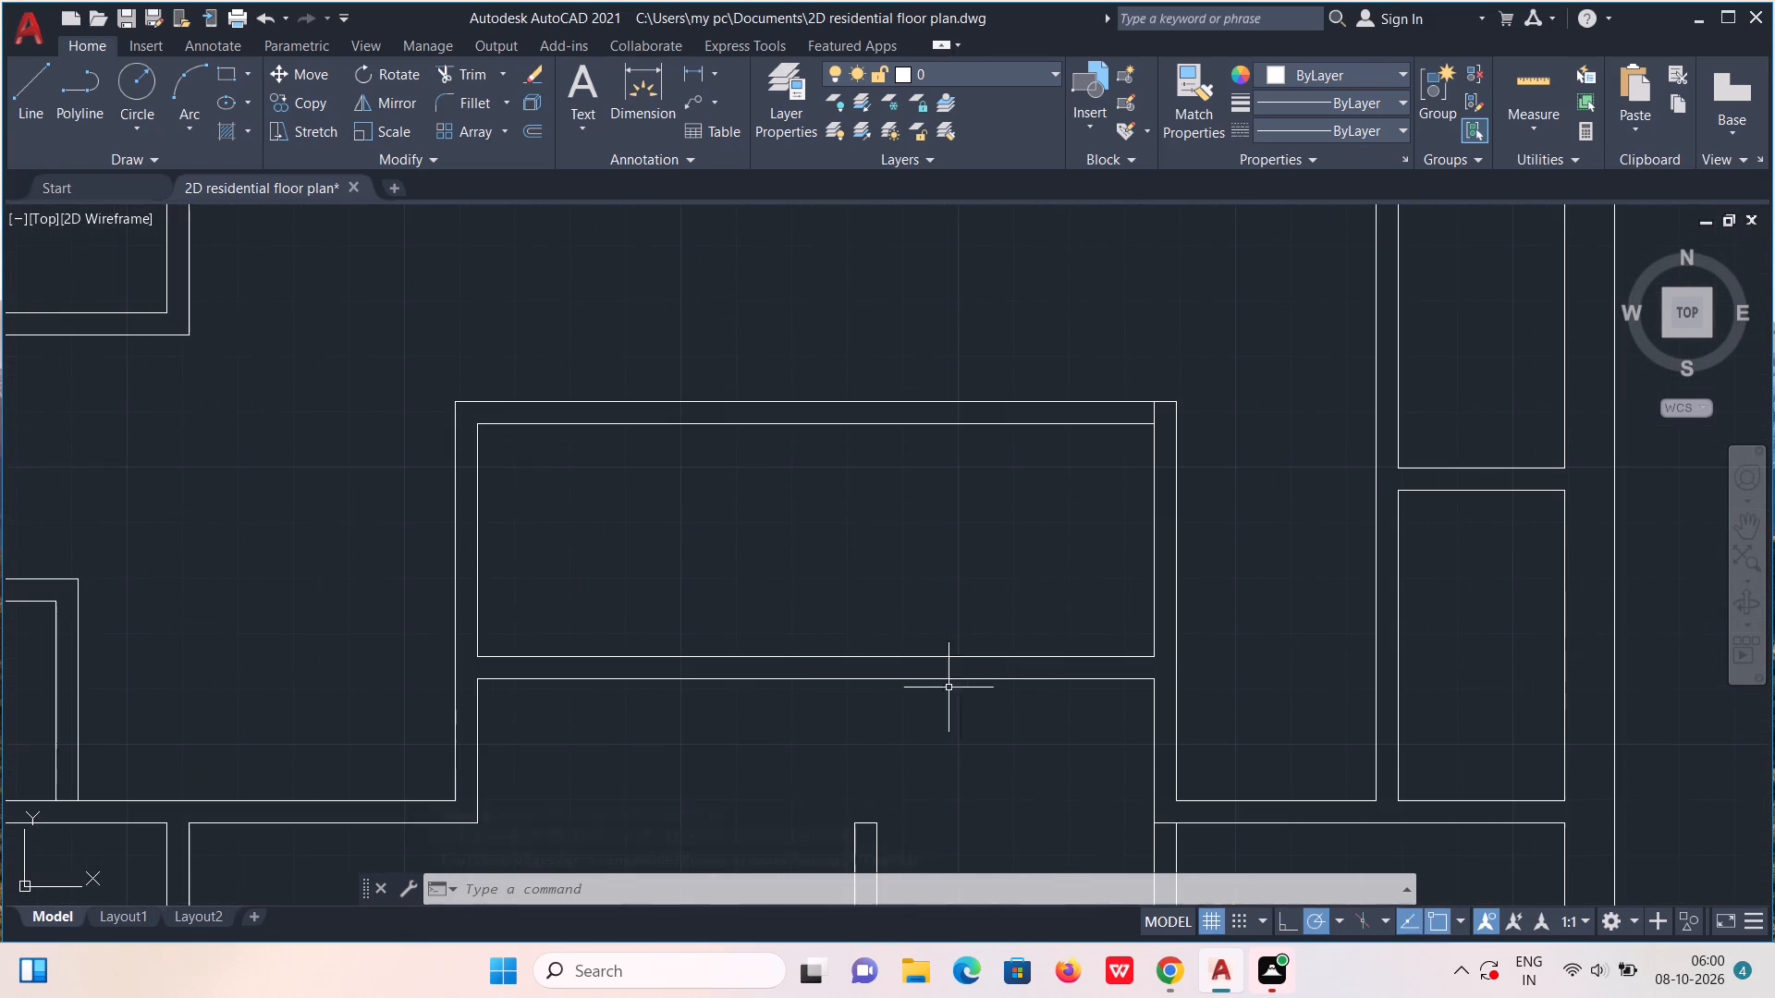
pyautogui.press('l')
pyautogui.press('Return')
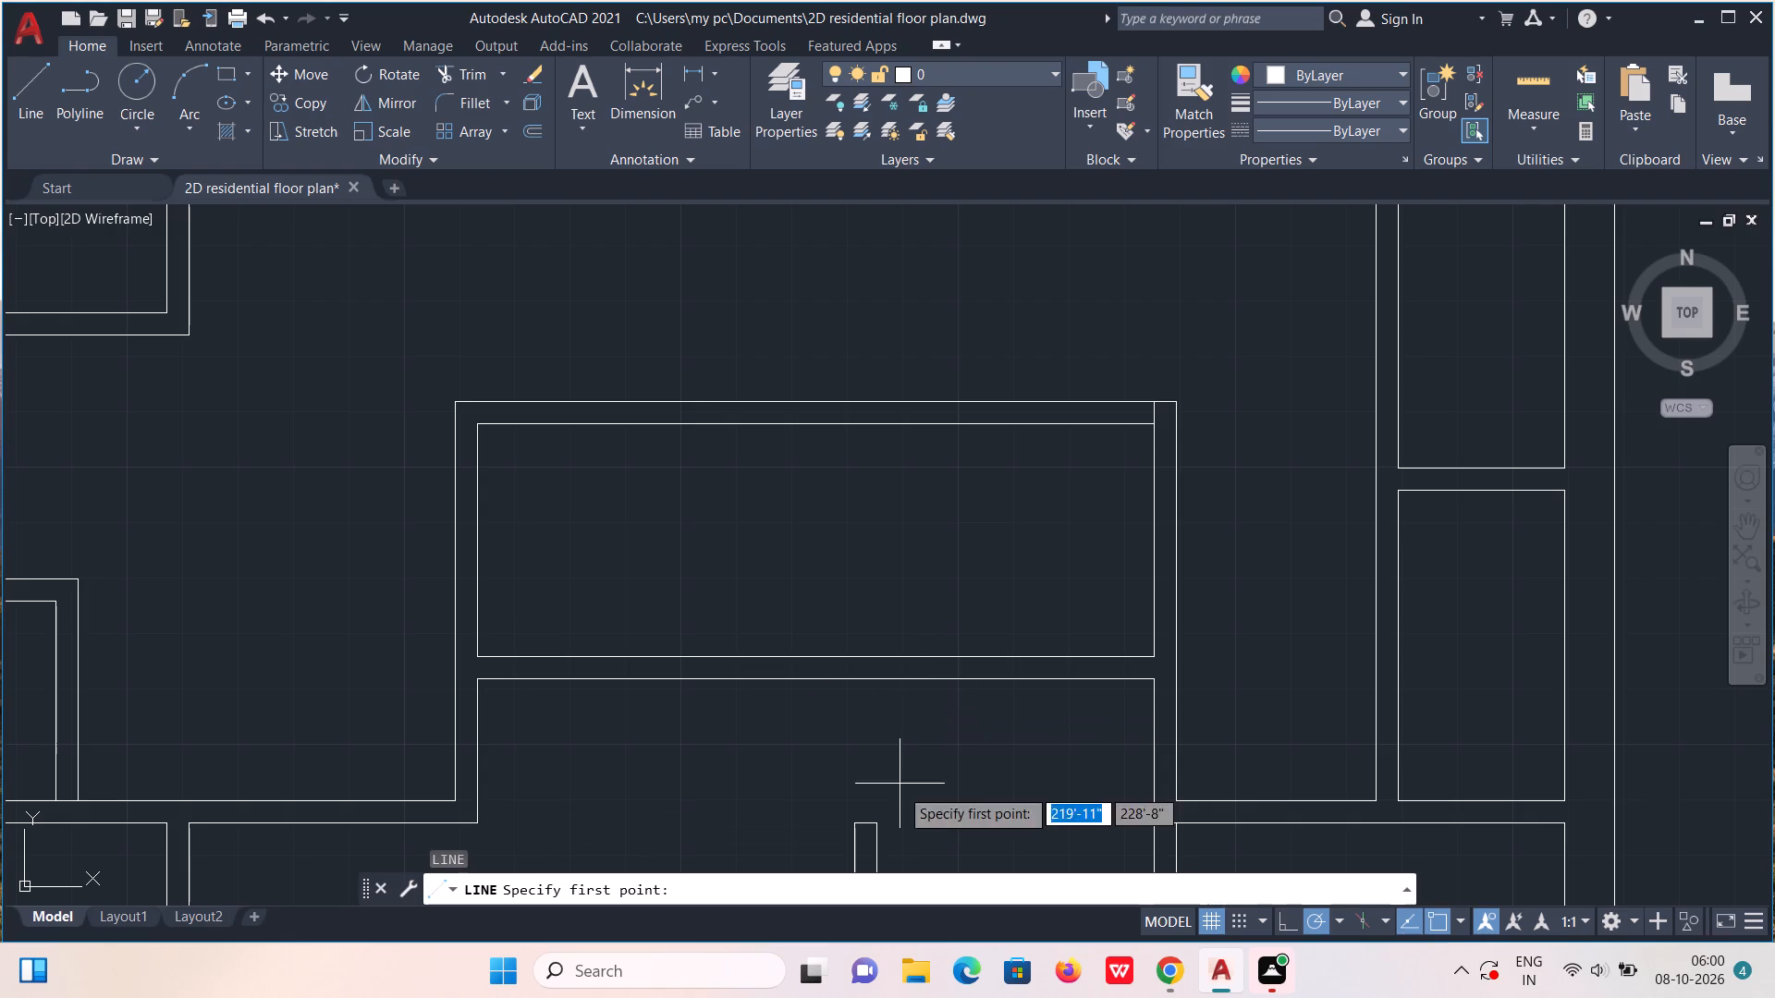
pyautogui.click(854, 824)
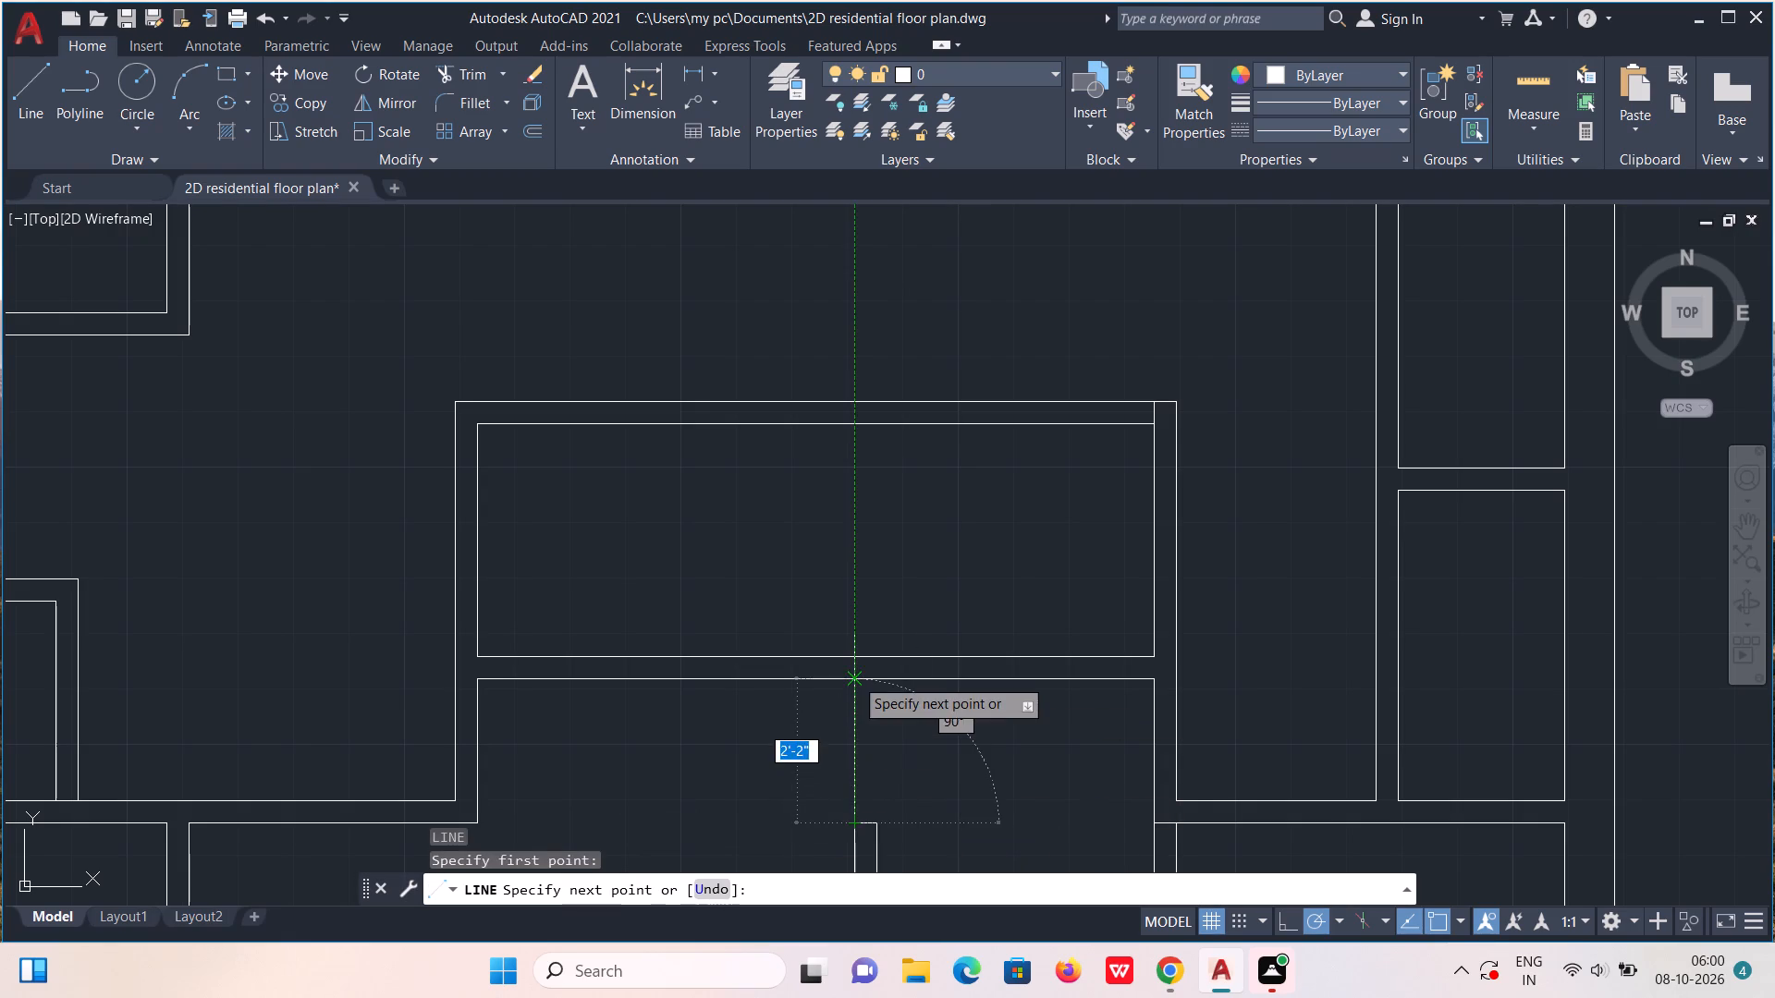
pyautogui.click(854, 677)
pyautogui.press('4')
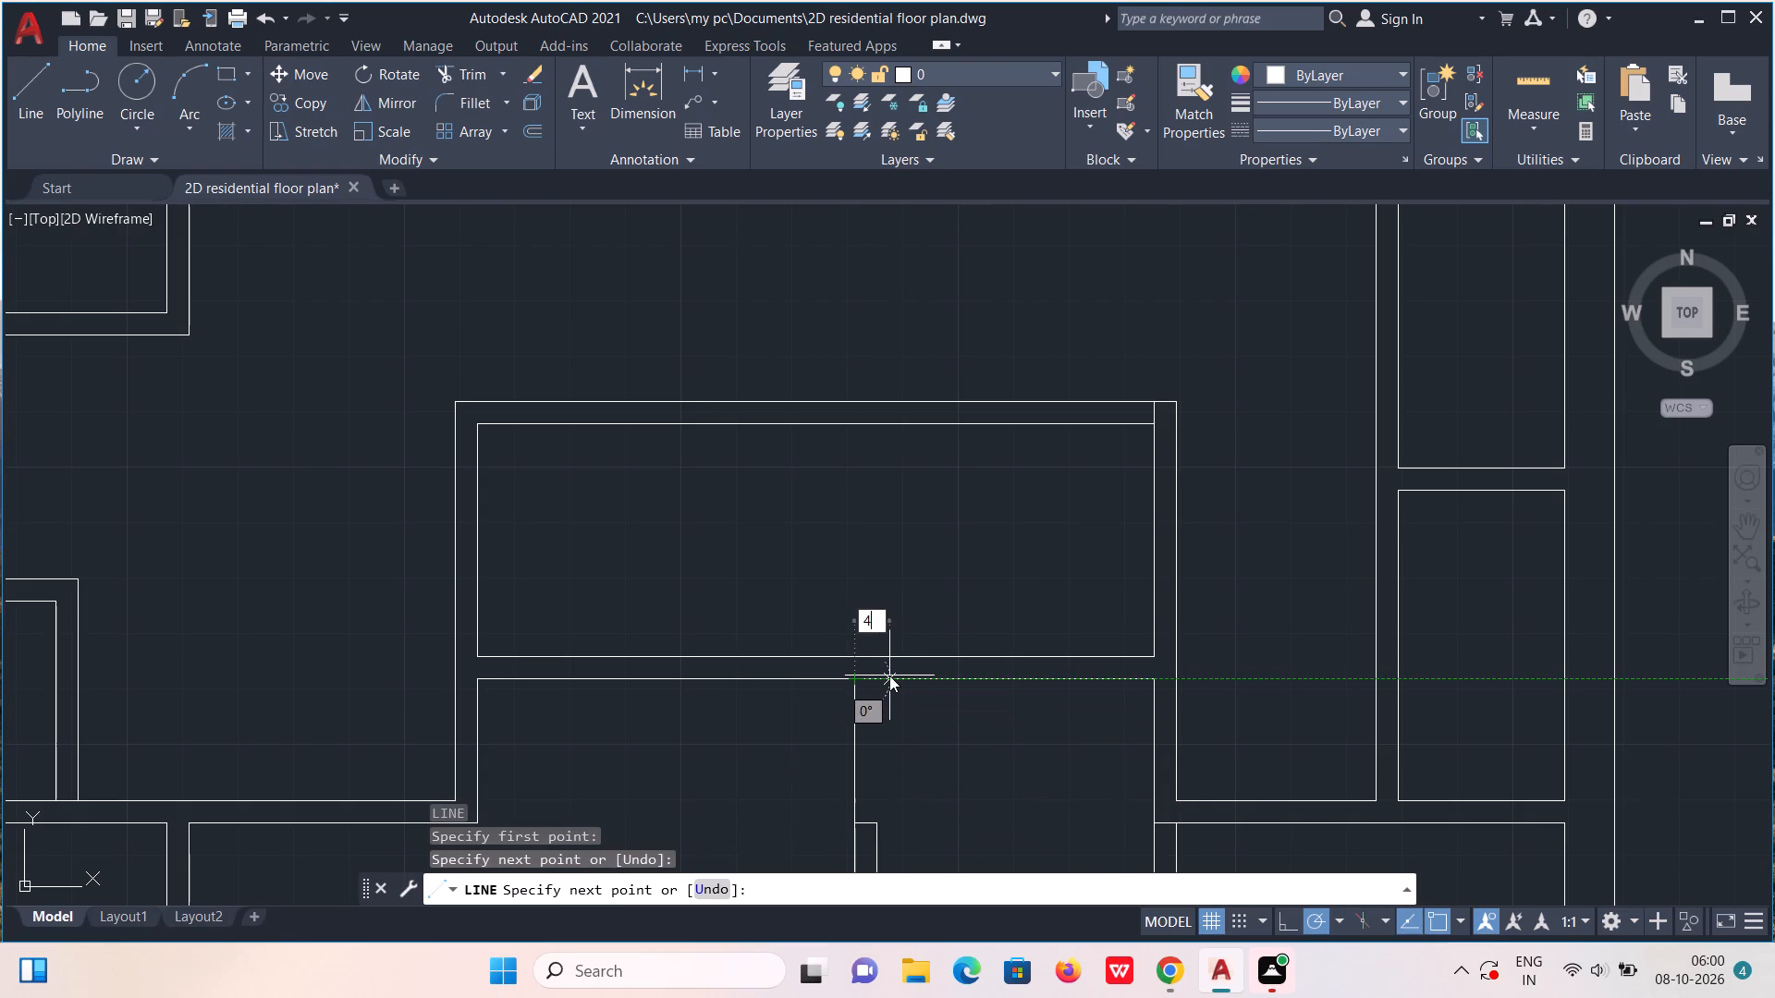
pyautogui.hotkey('shift', '"')
pyautogui.press('Return')
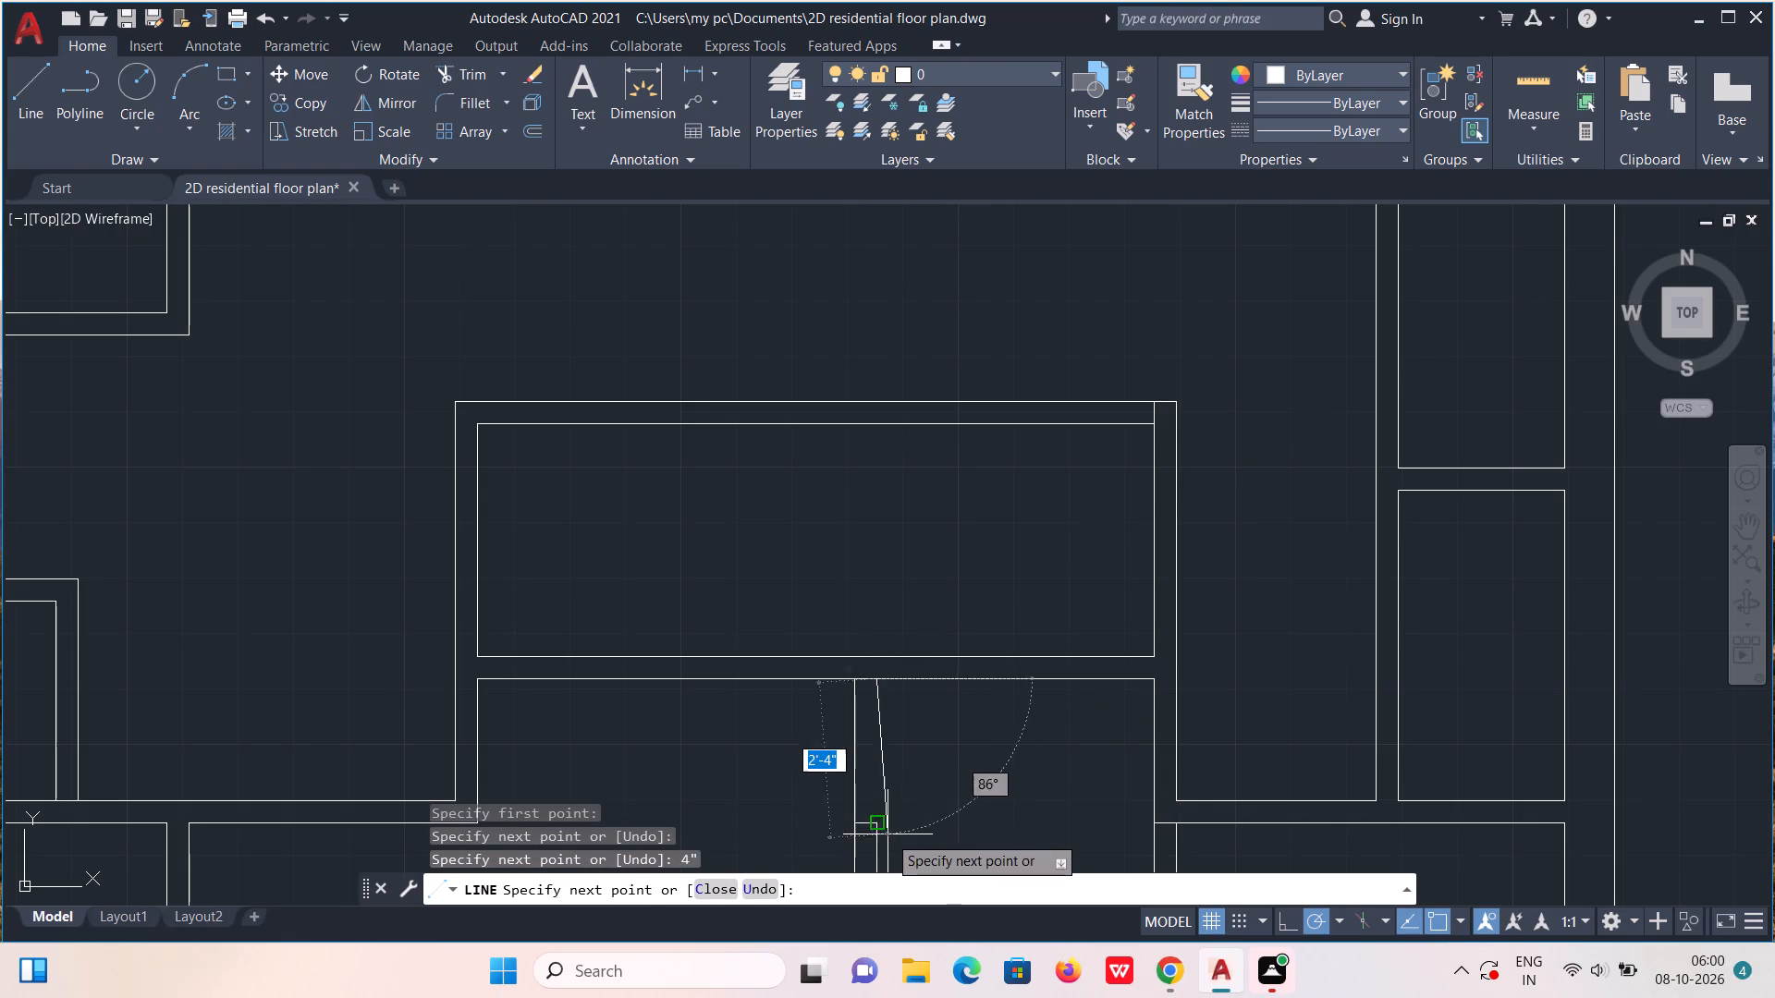
pyautogui.moveTo(883, 833); pyautogui.dragTo(927, 576, button='middle')
pyautogui.scroll(3, 887, 604)
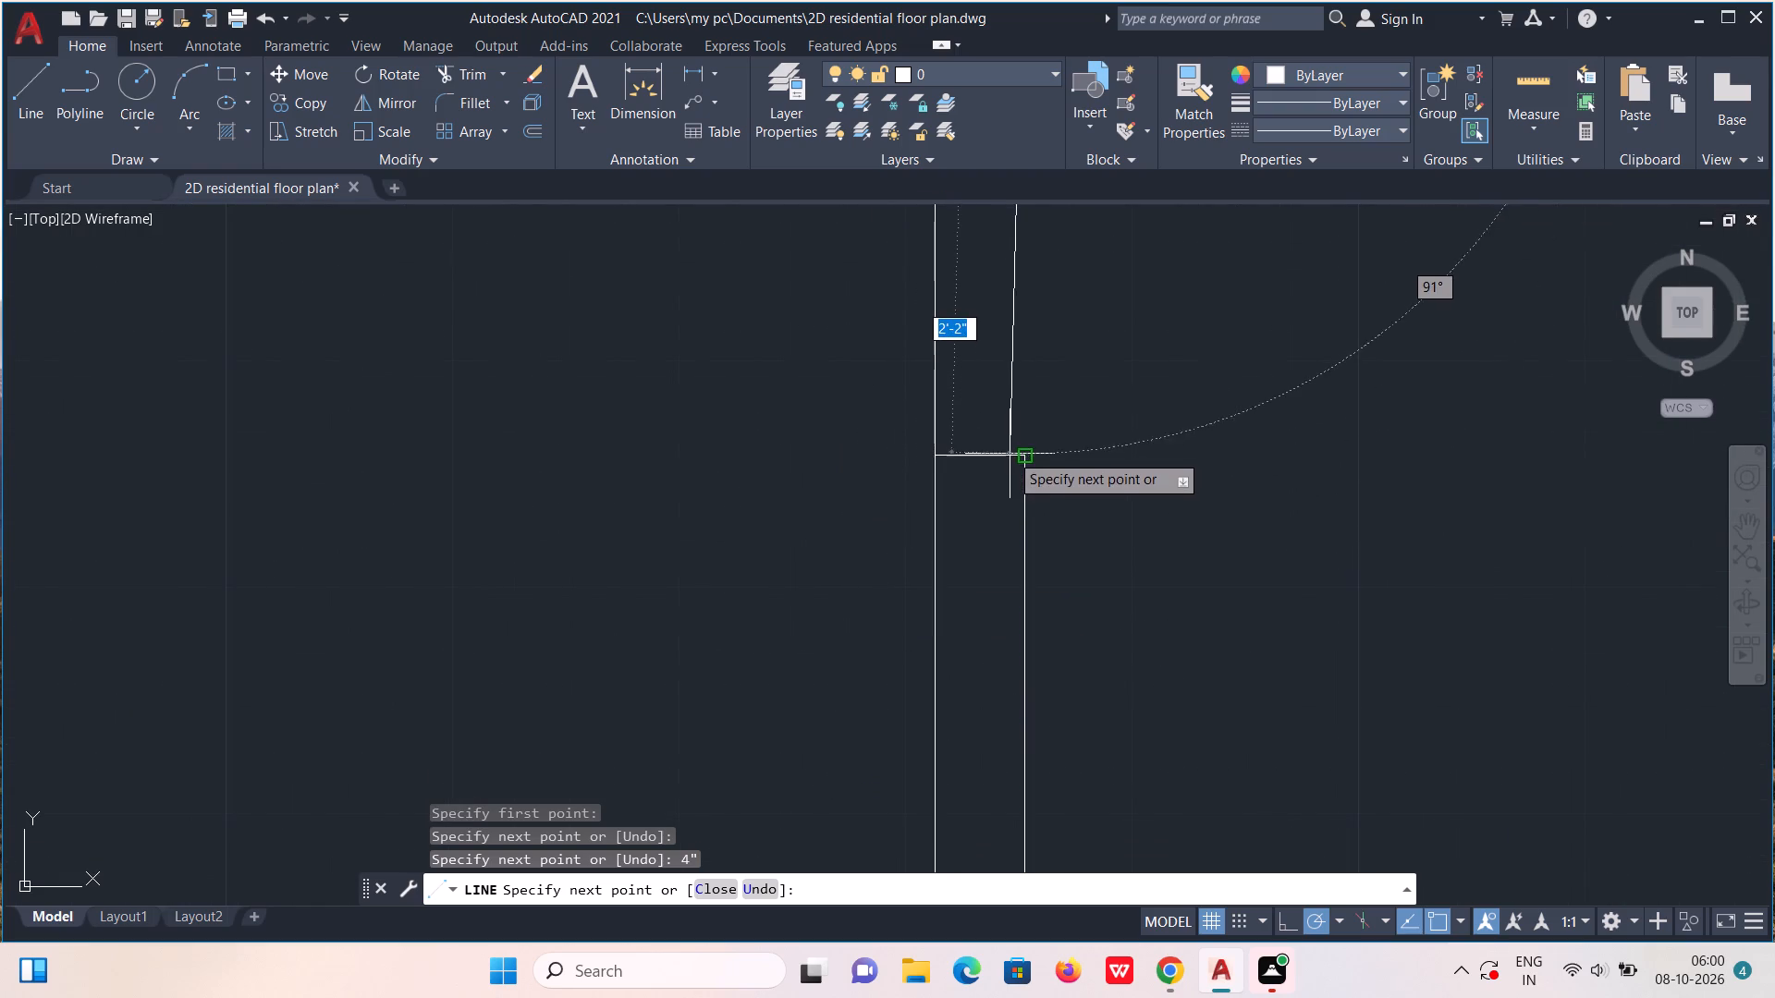
pyautogui.click(1028, 521)
pyautogui.scroll(-2, 1028, 522)
pyautogui.press('Escape')
# Quick-measure the bottom middle room between the lower left room's wall and the extended dividing wall.
pyautogui.scroll(-3, 1047, 513)
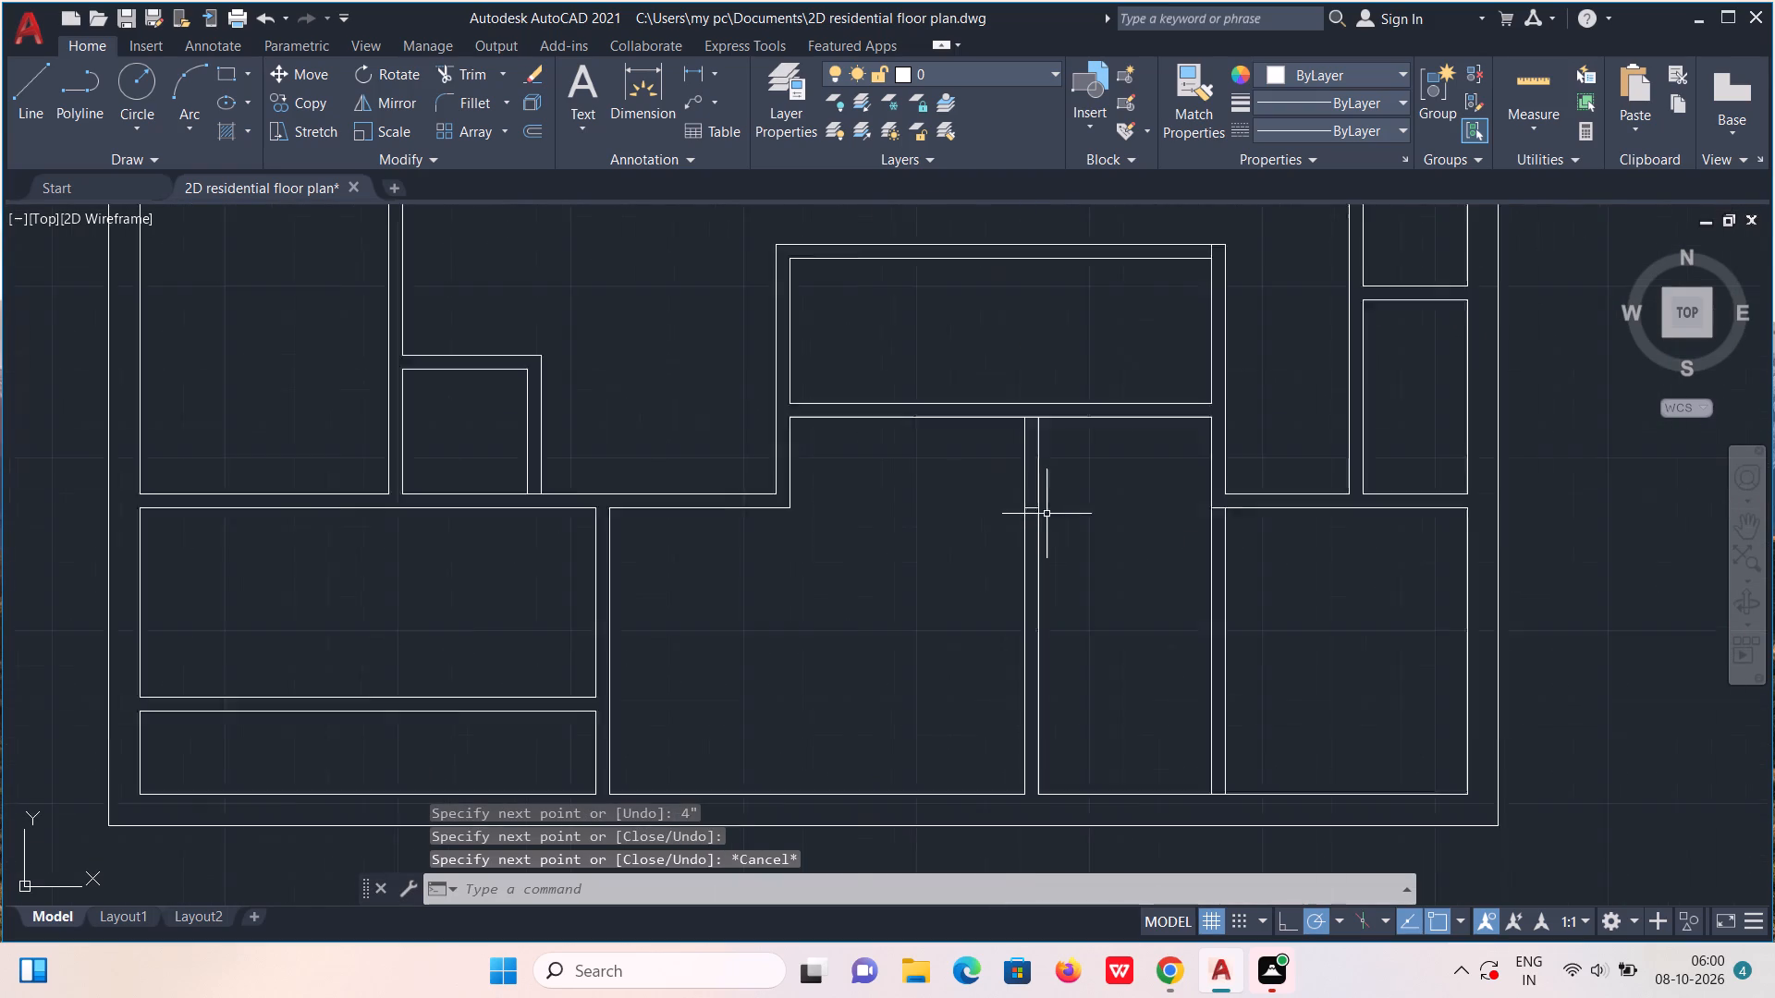
pyautogui.moveTo(998, 538); pyautogui.dragTo(817, 691, button='middle')
pyautogui.scroll(-1, 997, 542)
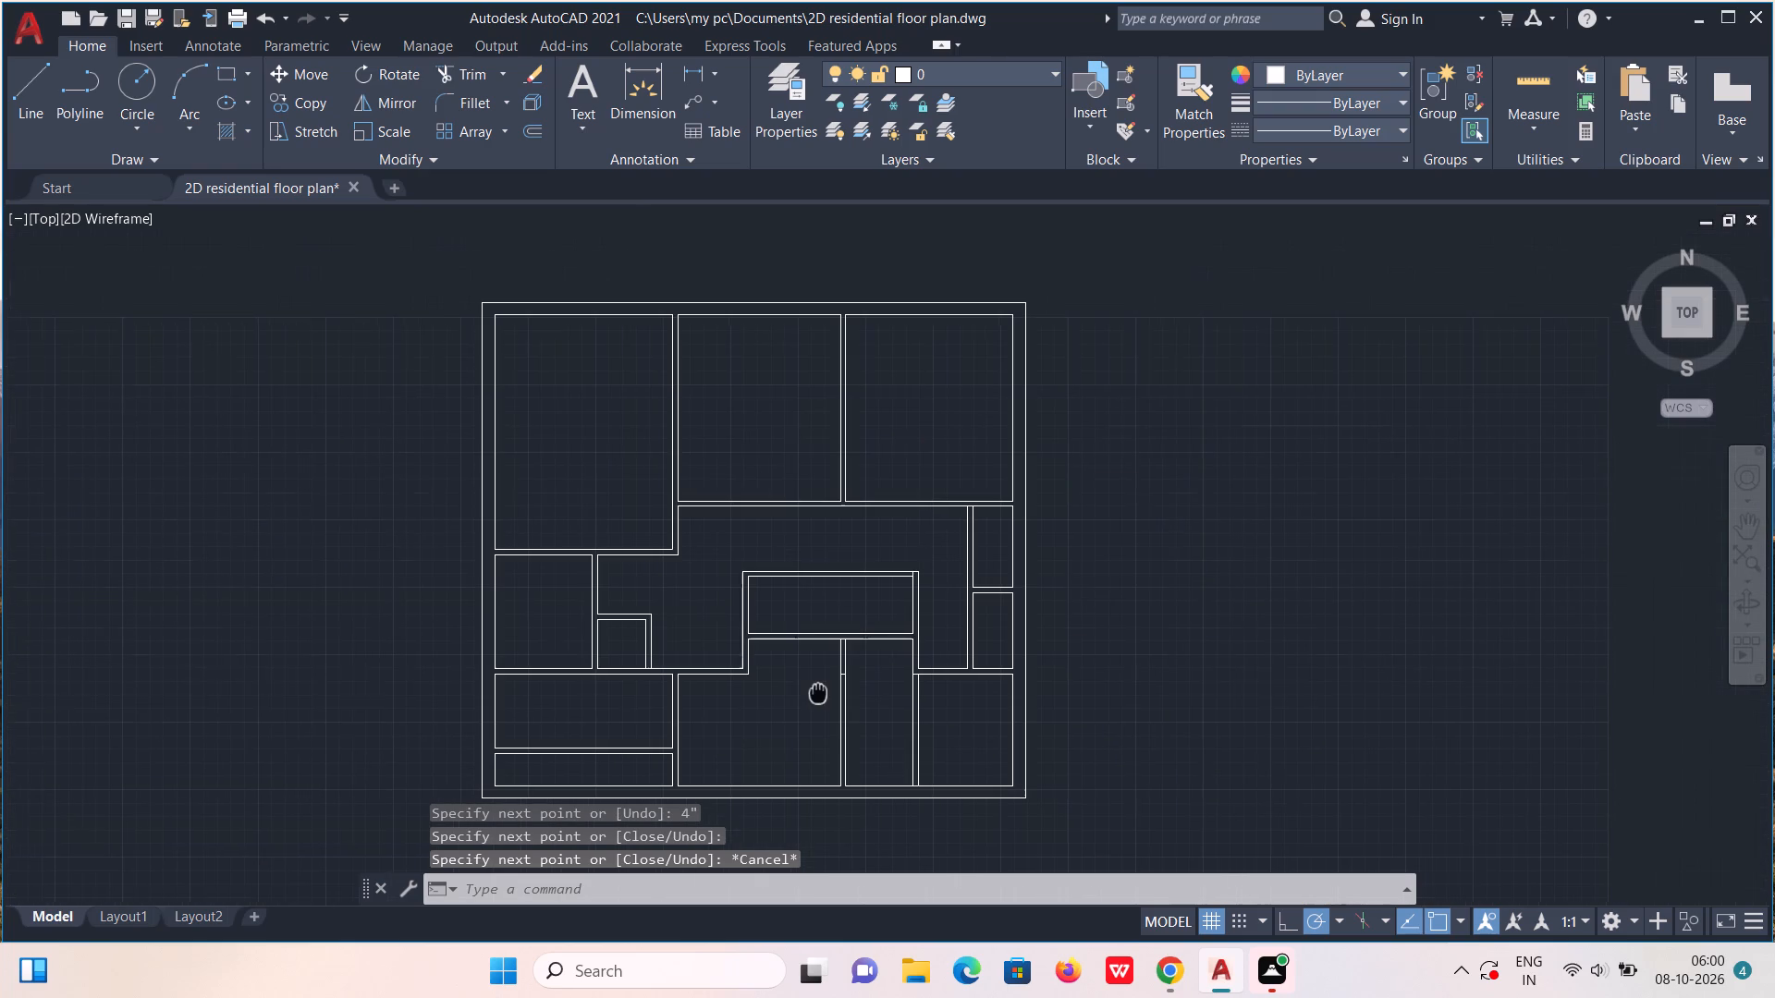
pyautogui.moveTo(817, 691); pyautogui.dragTo(815, 691, button='middle')
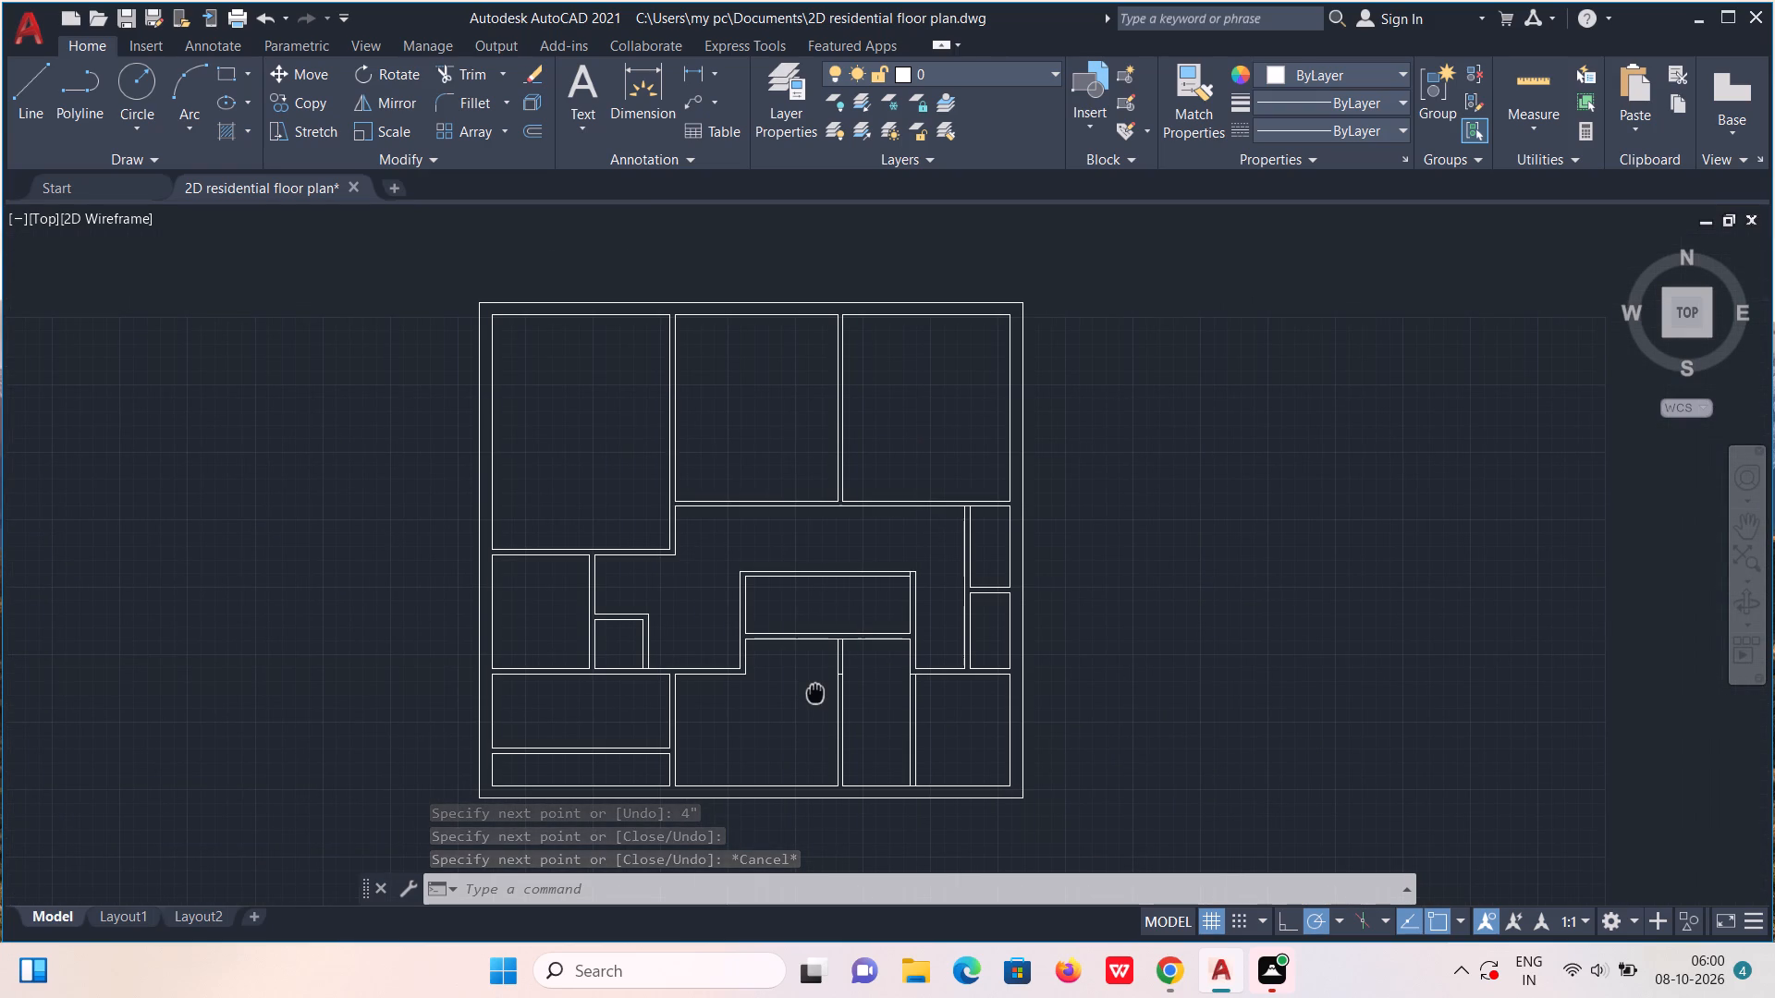
pyautogui.moveTo(815, 691); pyautogui.dragTo(793, 677, button='middle')
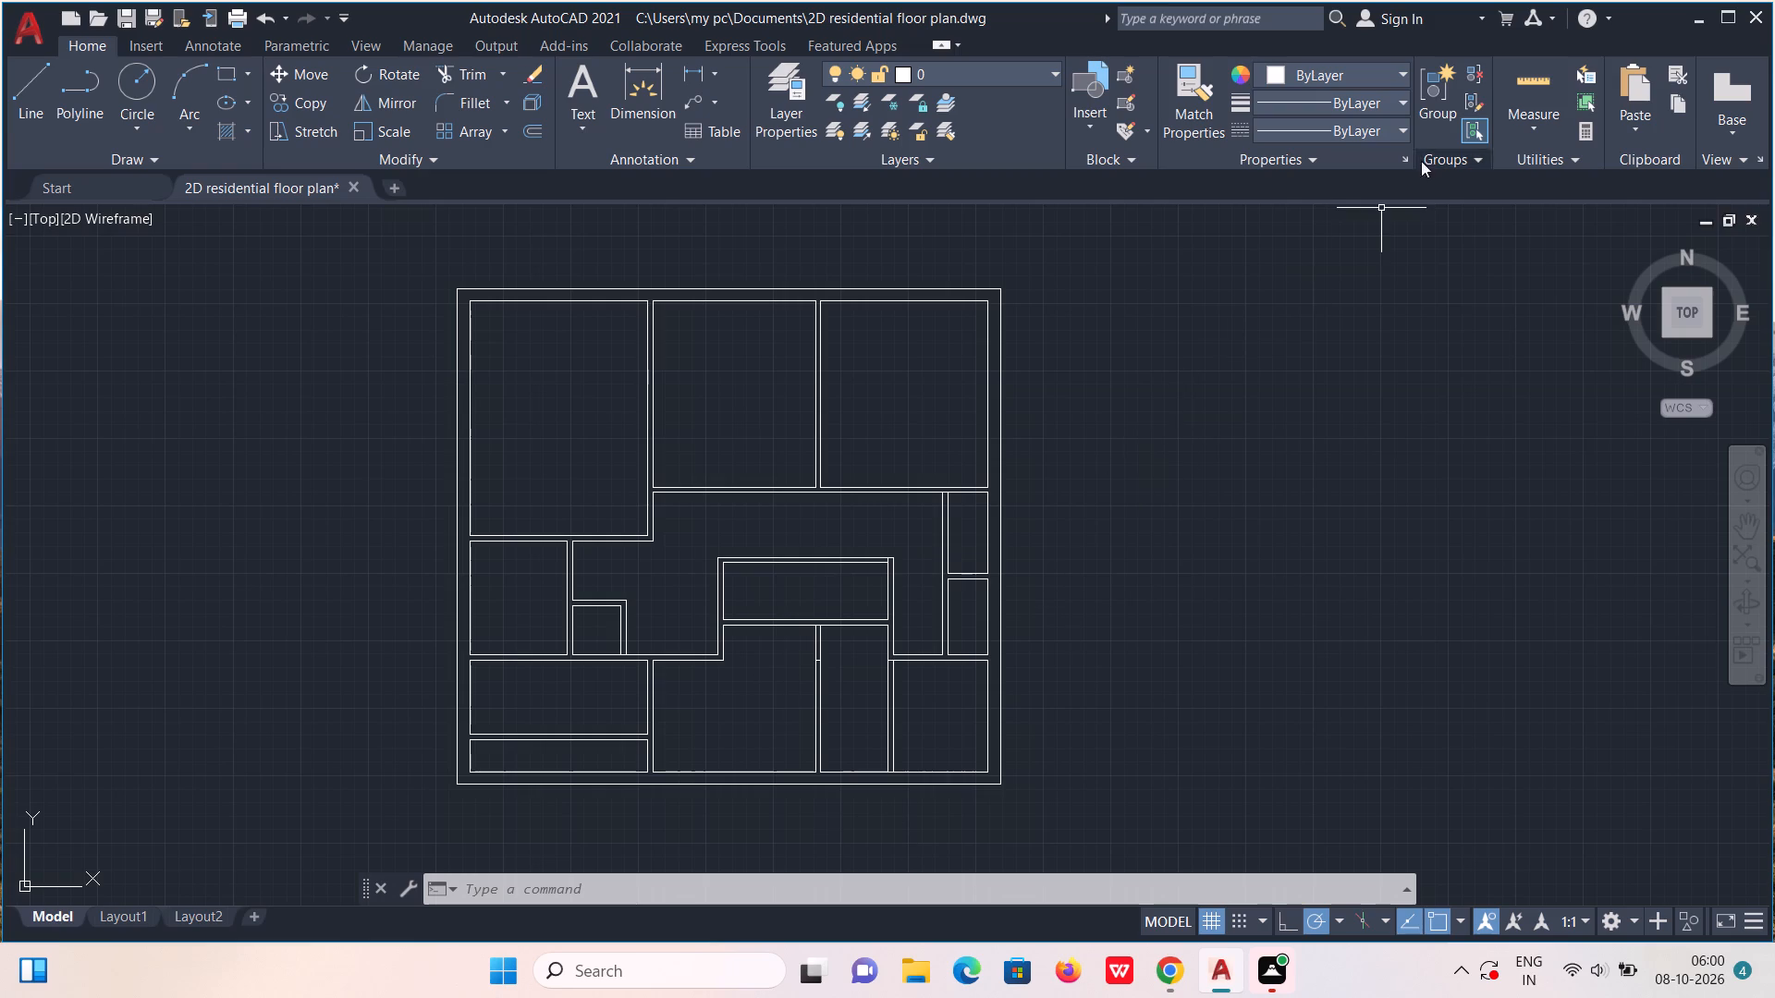
pyautogui.click(1504, 78)
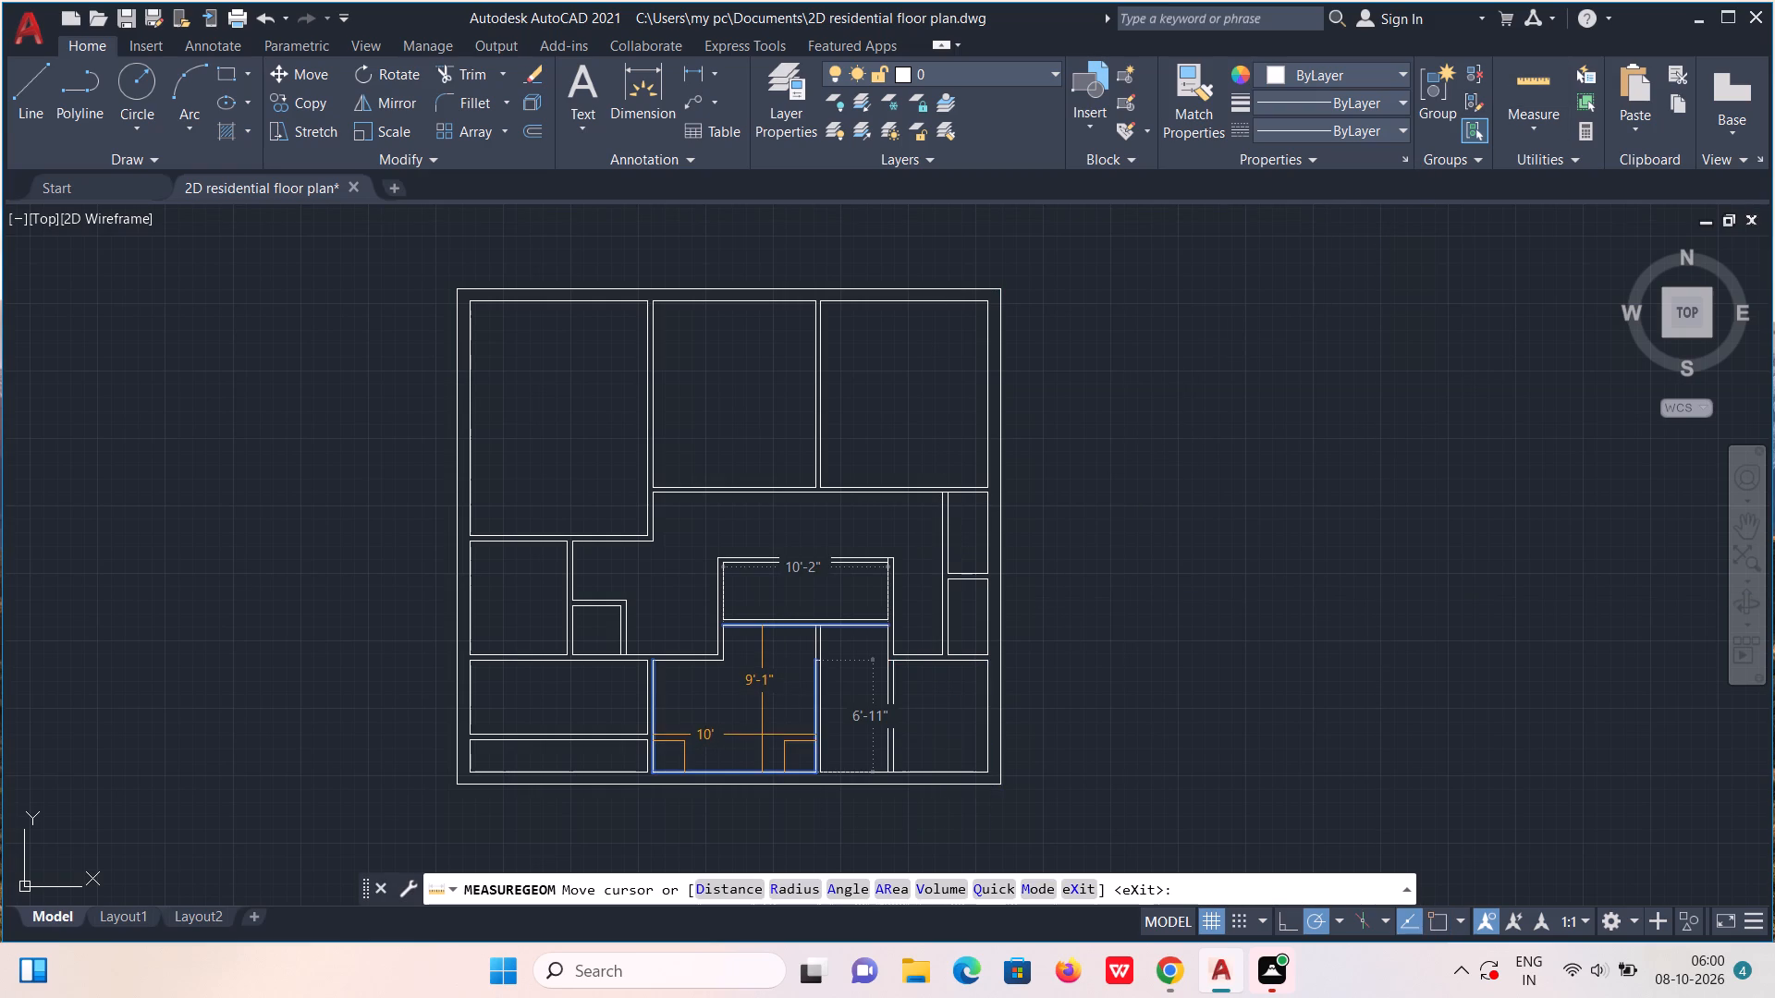
pyautogui.press('Escape')
# Offset the bottom middle room's left wall face 8'6" to the right, using the Through option.
pyautogui.scroll(3, 651, 715)
pyautogui.scroll(-3, 636, 622)
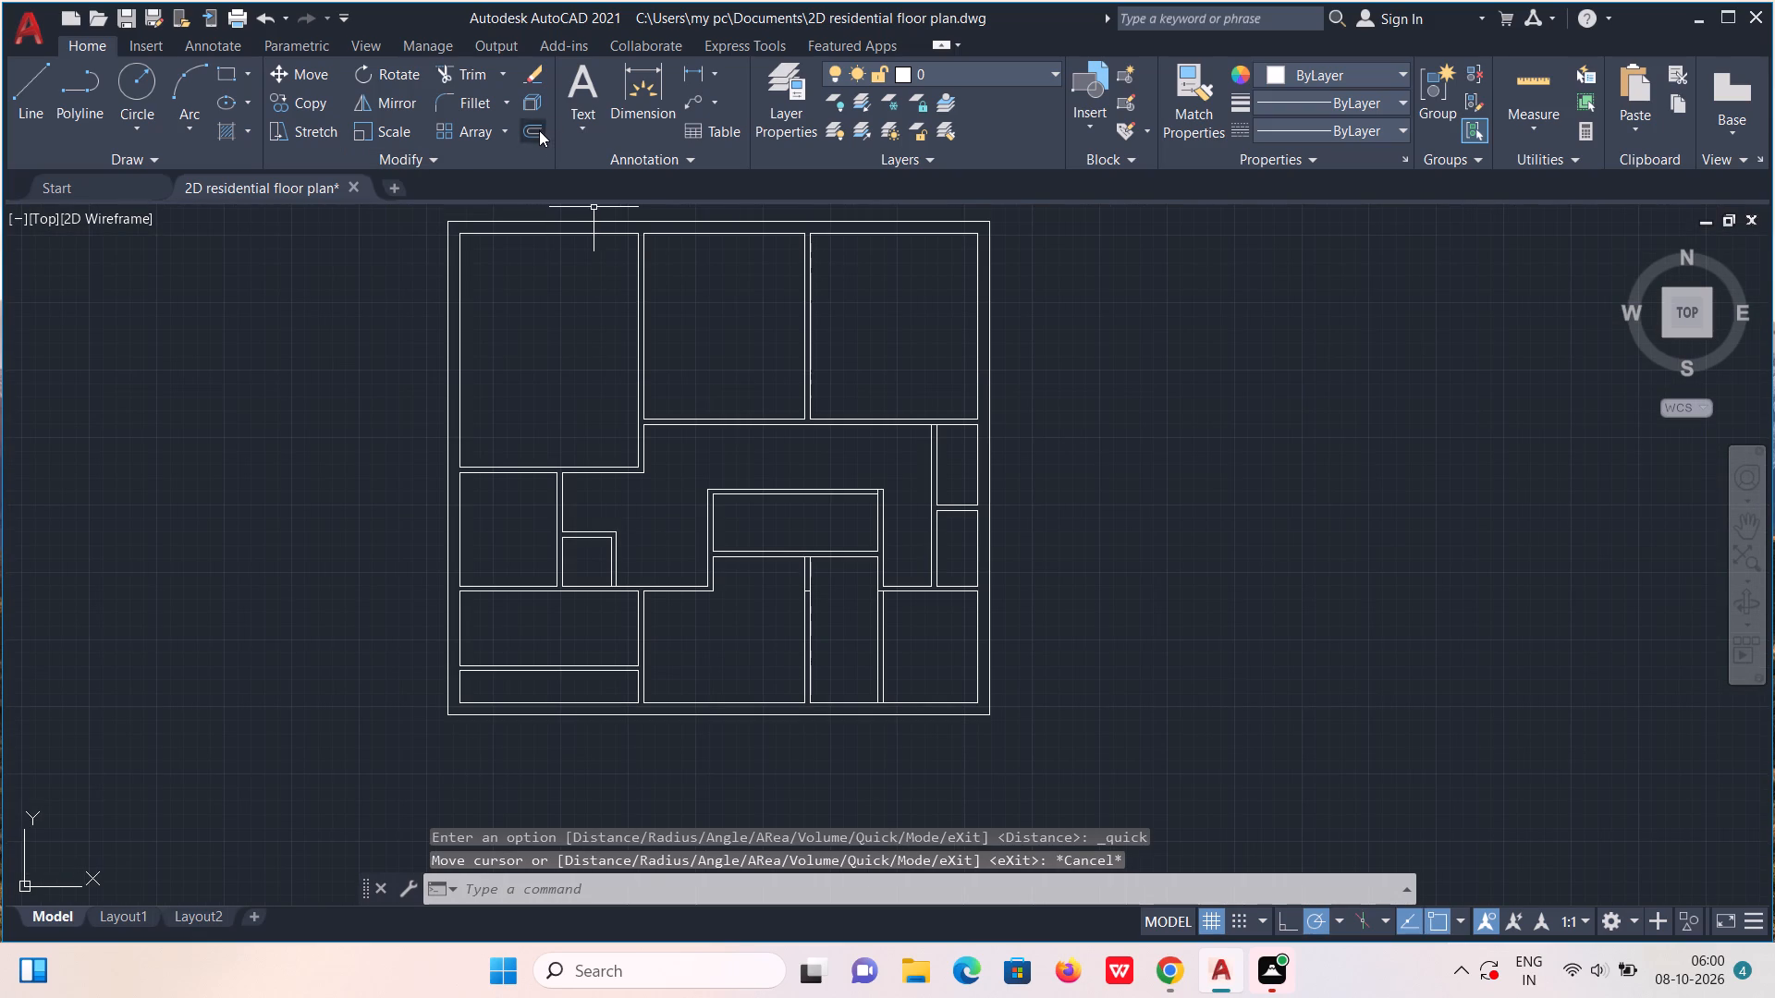
pyautogui.click(539, 130)
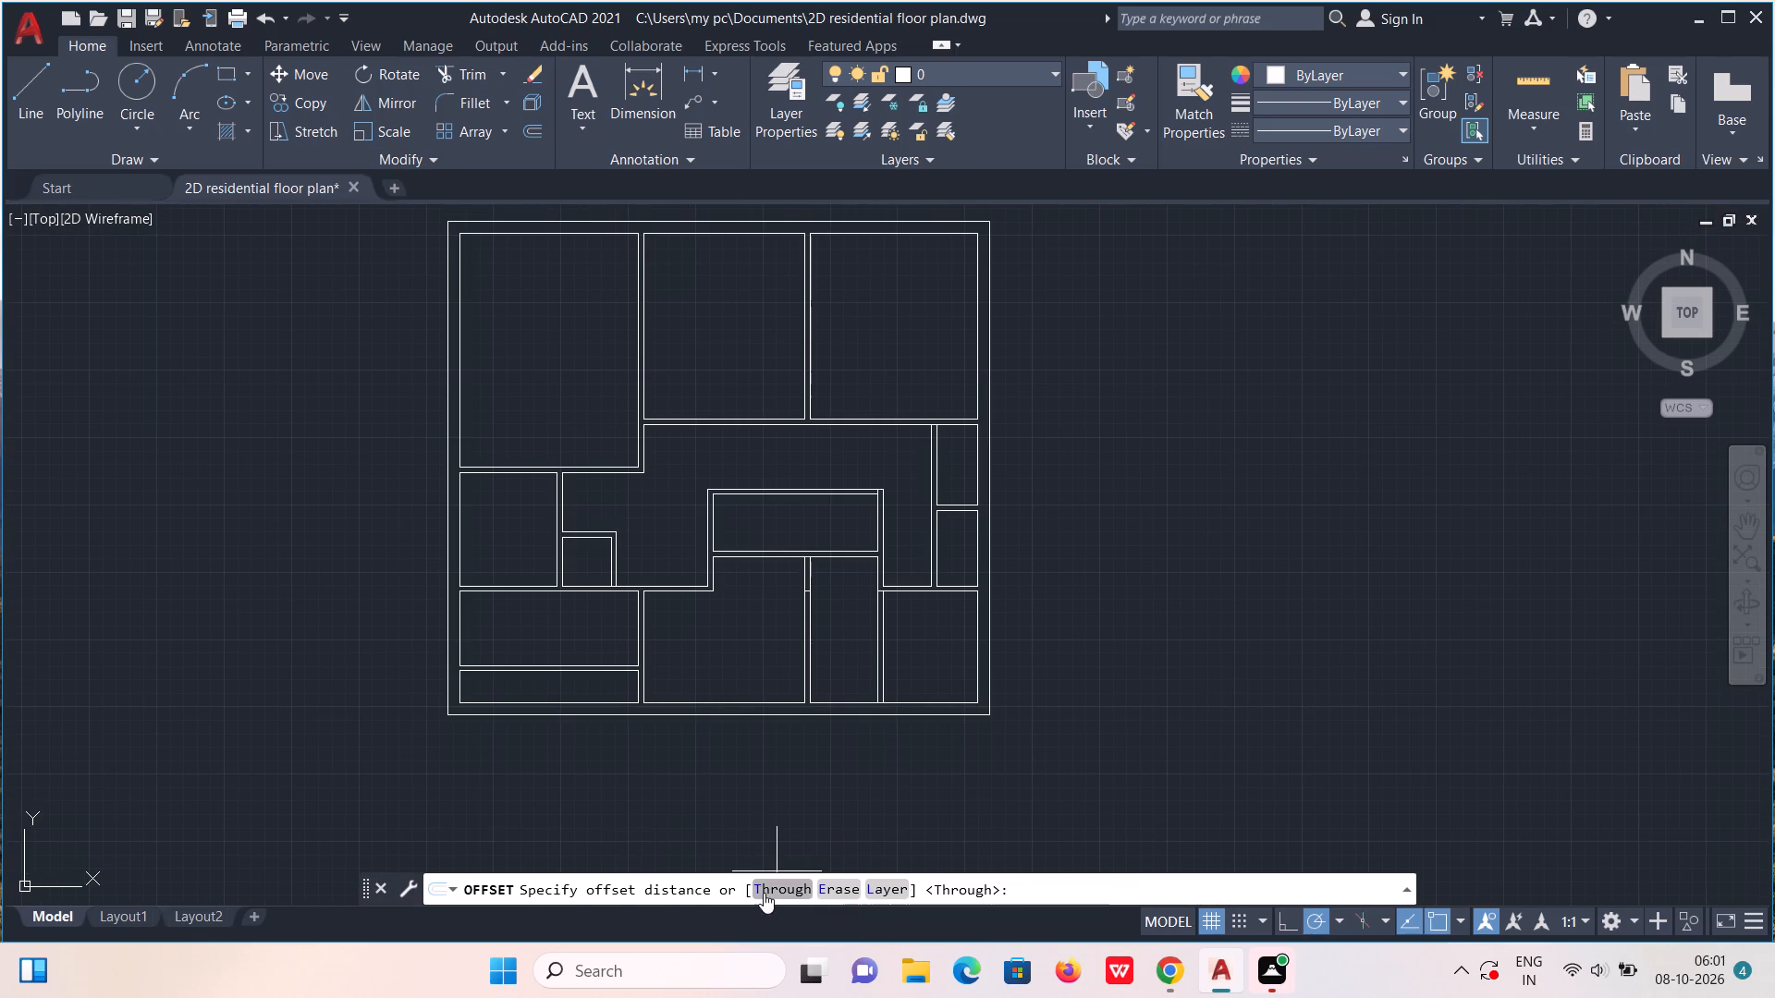
pyautogui.click(764, 893)
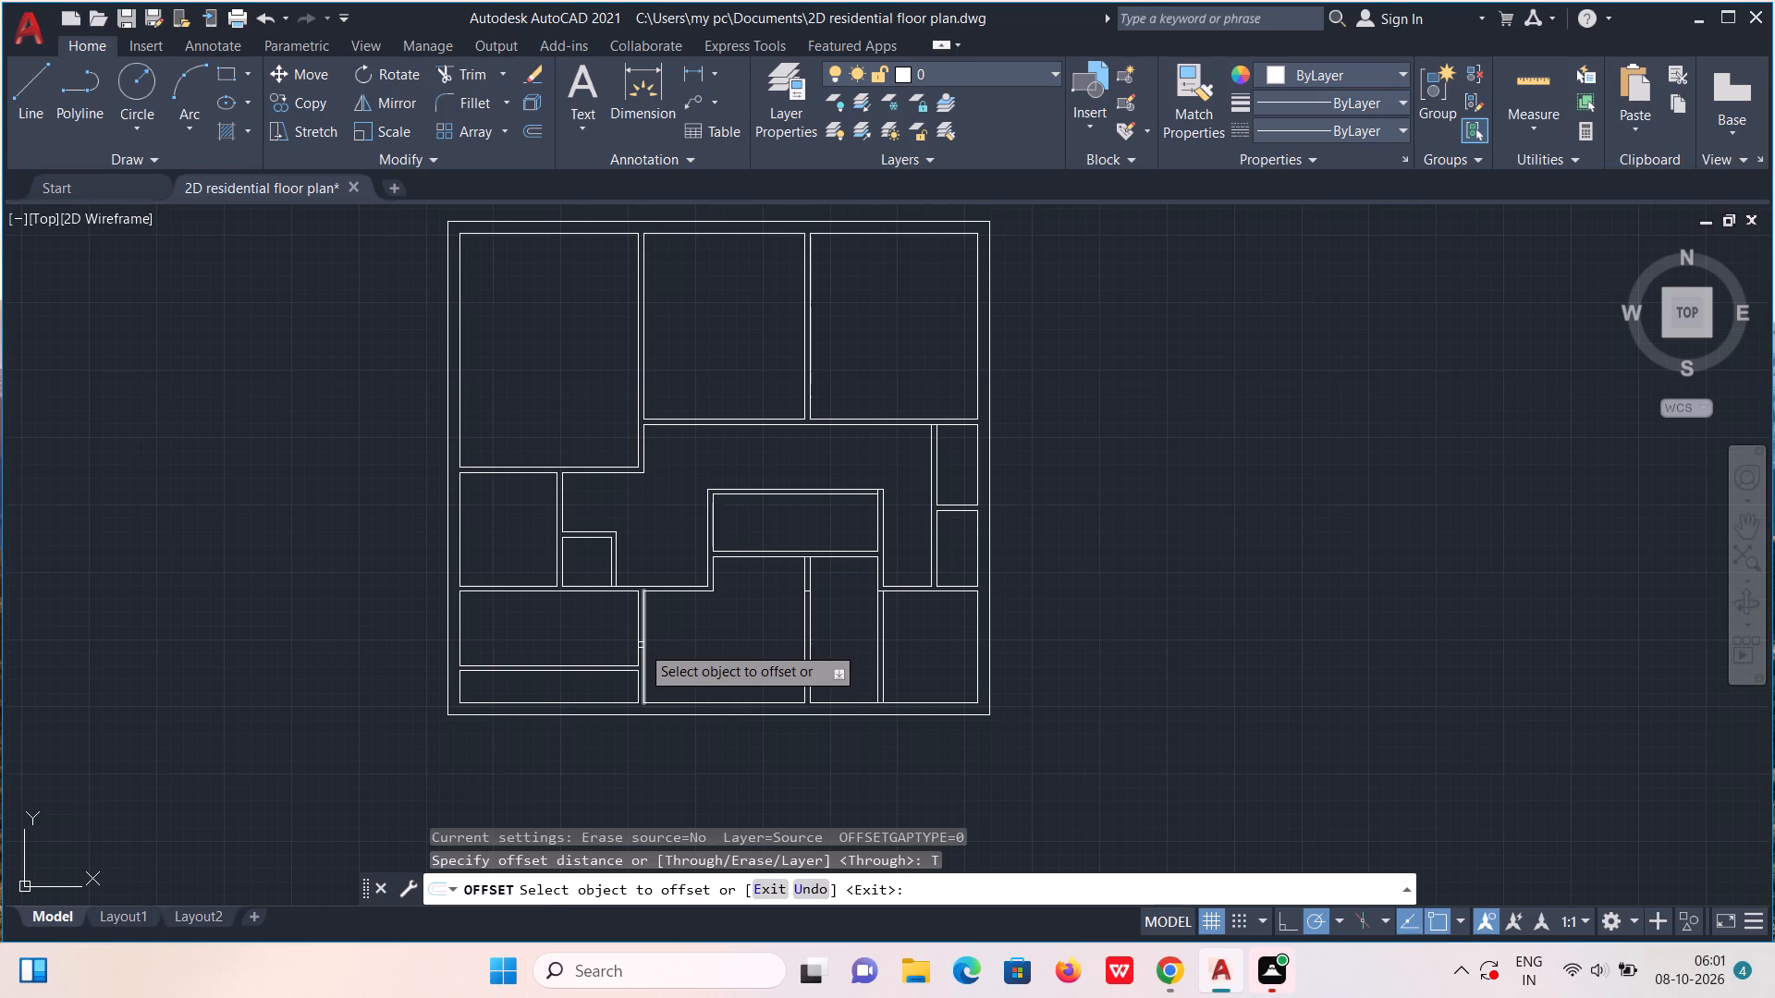
pyautogui.click(641, 645)
pyautogui.write("8'")
pyautogui.write('6"')
pyautogui.press('Return')
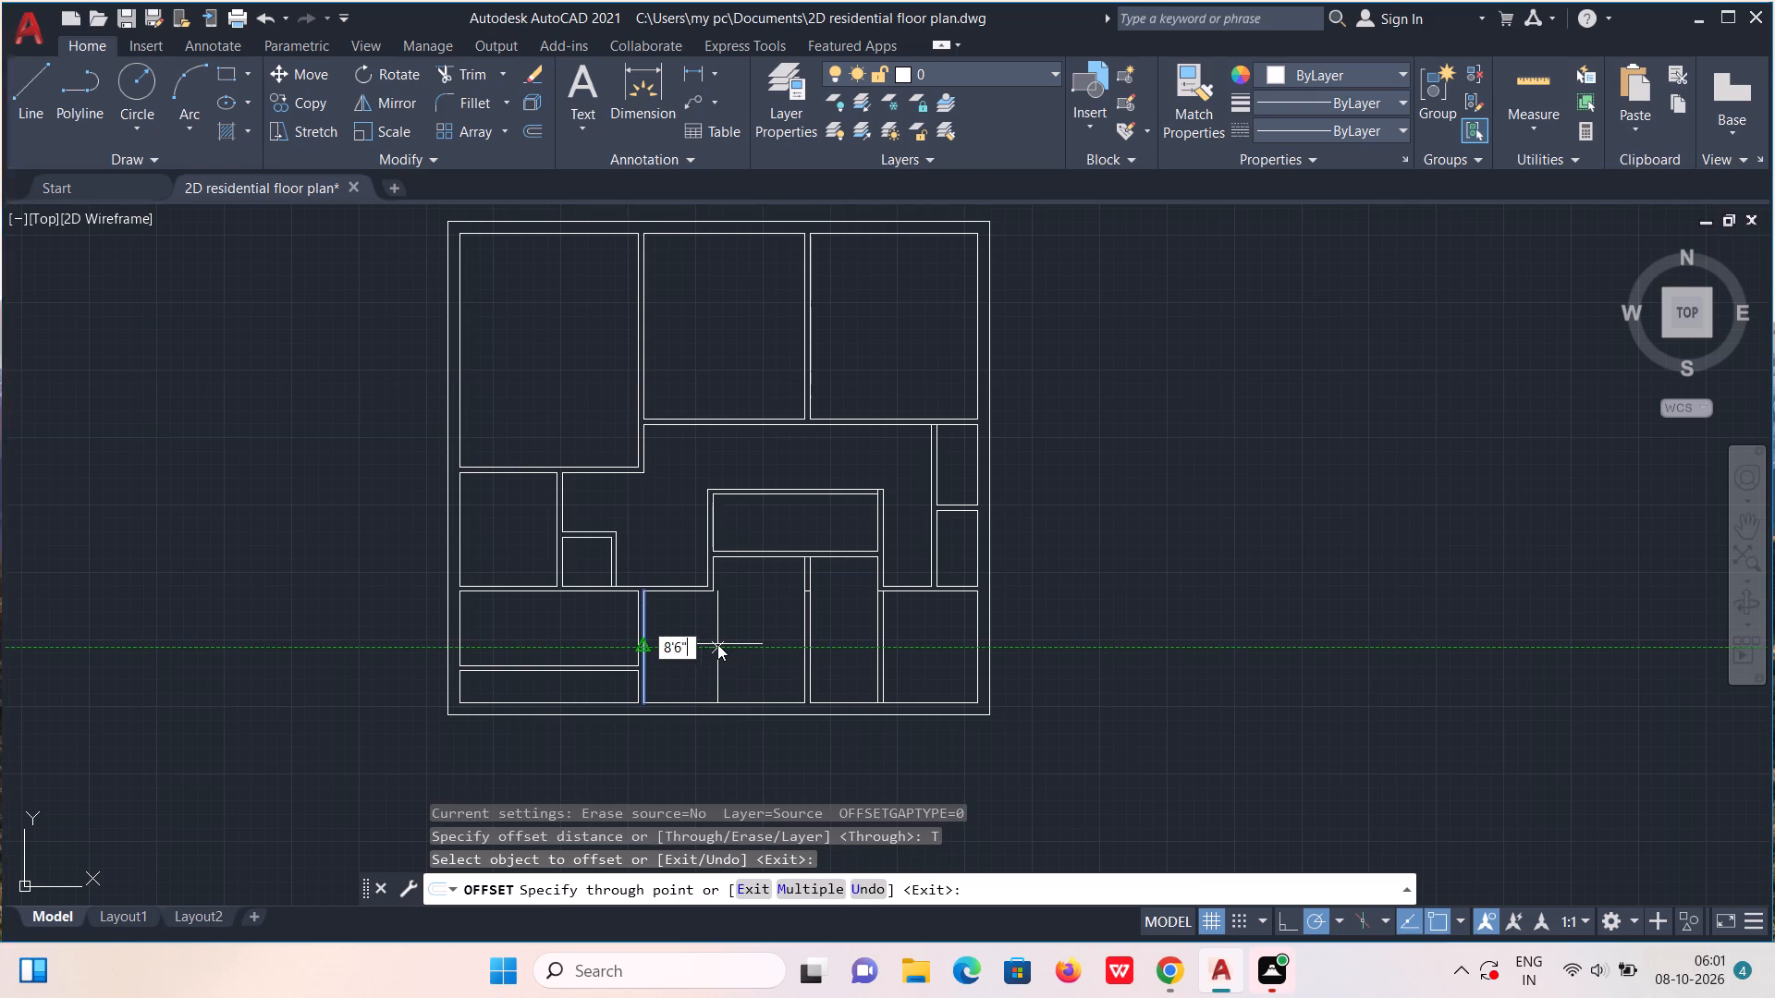
# Offset the new vertical line in the bottom middle room 4" to the right to form the partition's second face.
pyautogui.scroll(1, 763, 604)
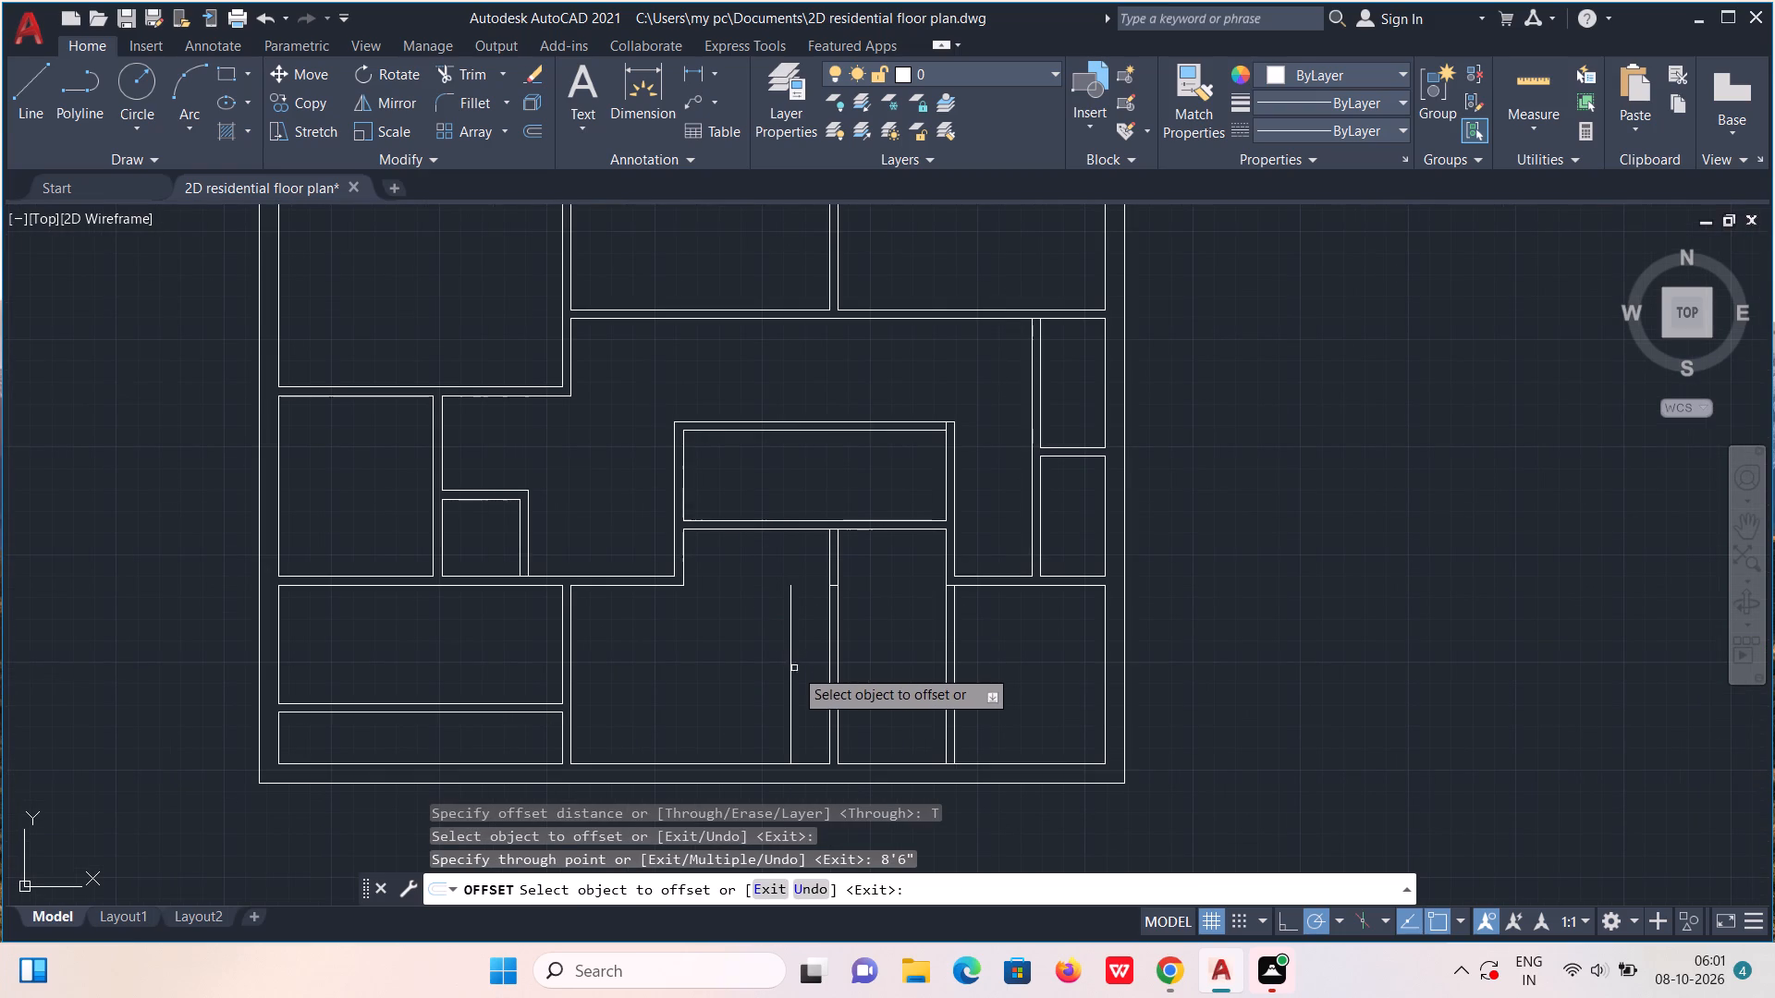
pyautogui.click(791, 675)
pyautogui.write('4"')
pyautogui.press('Return')
pyautogui.press('Escape')
# Extend the new dividing wall's two faces up to the central partition with lines, keeping it 4" thick.
pyautogui.press('l')
pyautogui.press('Return')
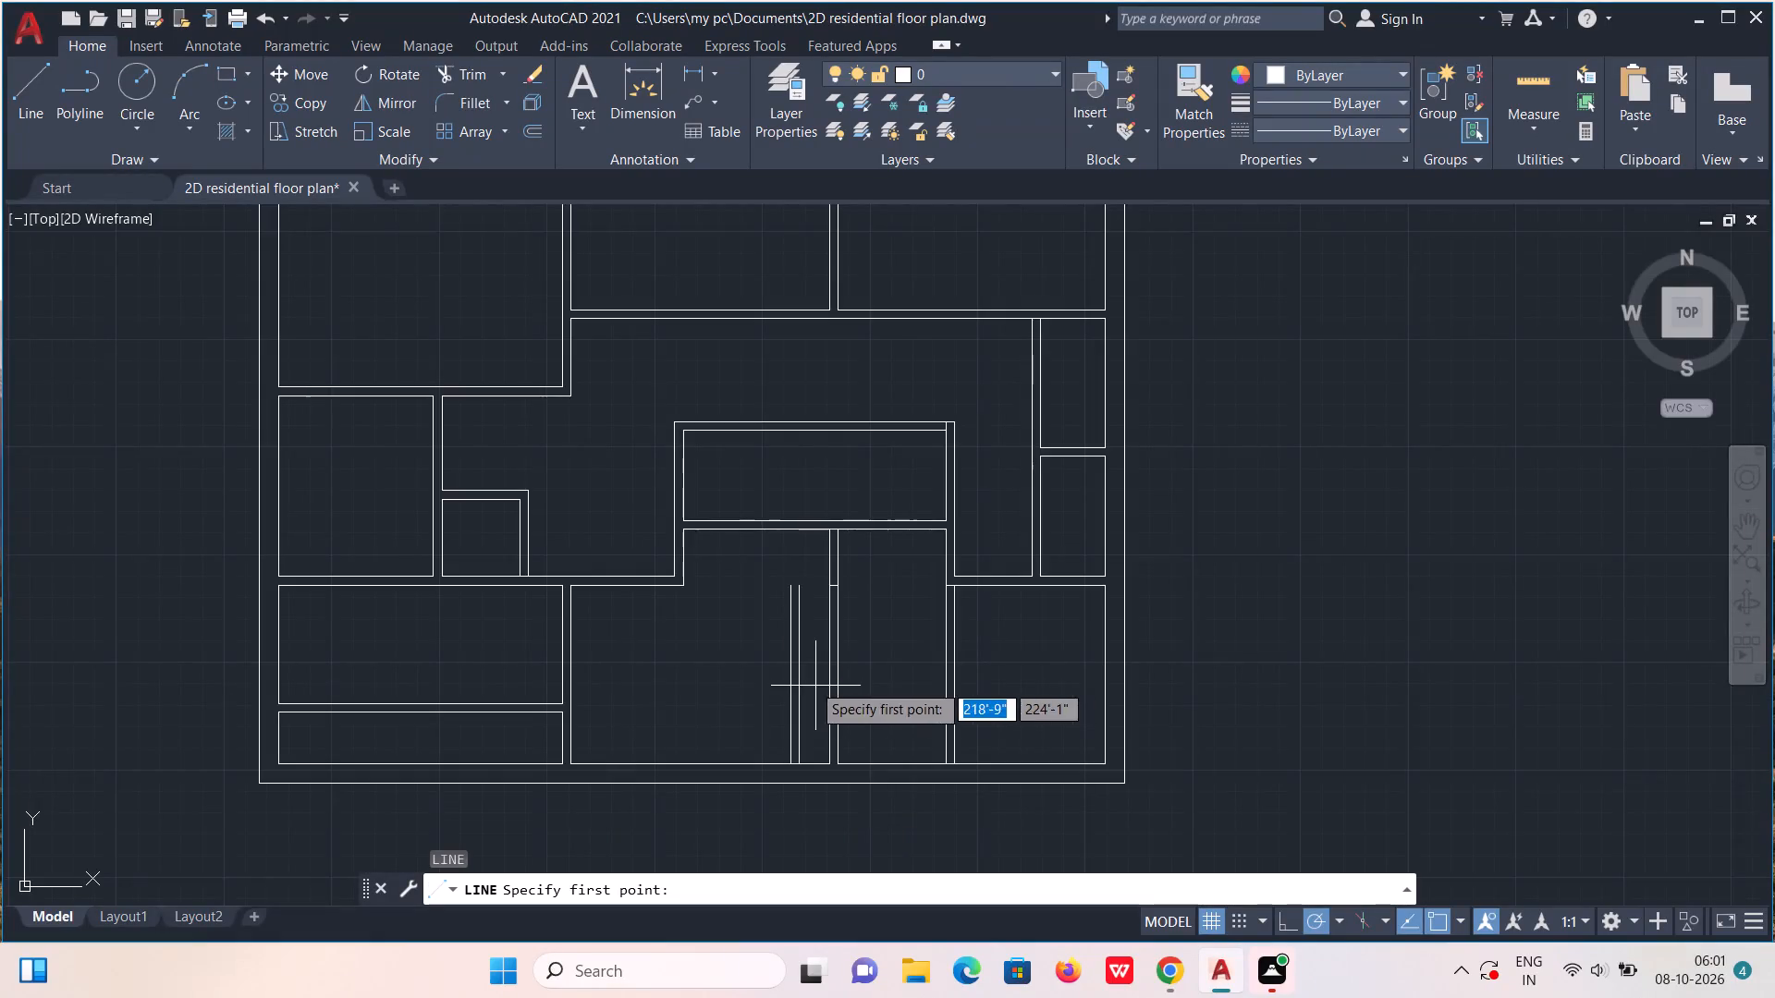
pyautogui.scroll(3, 787, 645)
pyautogui.moveTo(838, 480); pyautogui.dragTo(818, 722, button='middle')
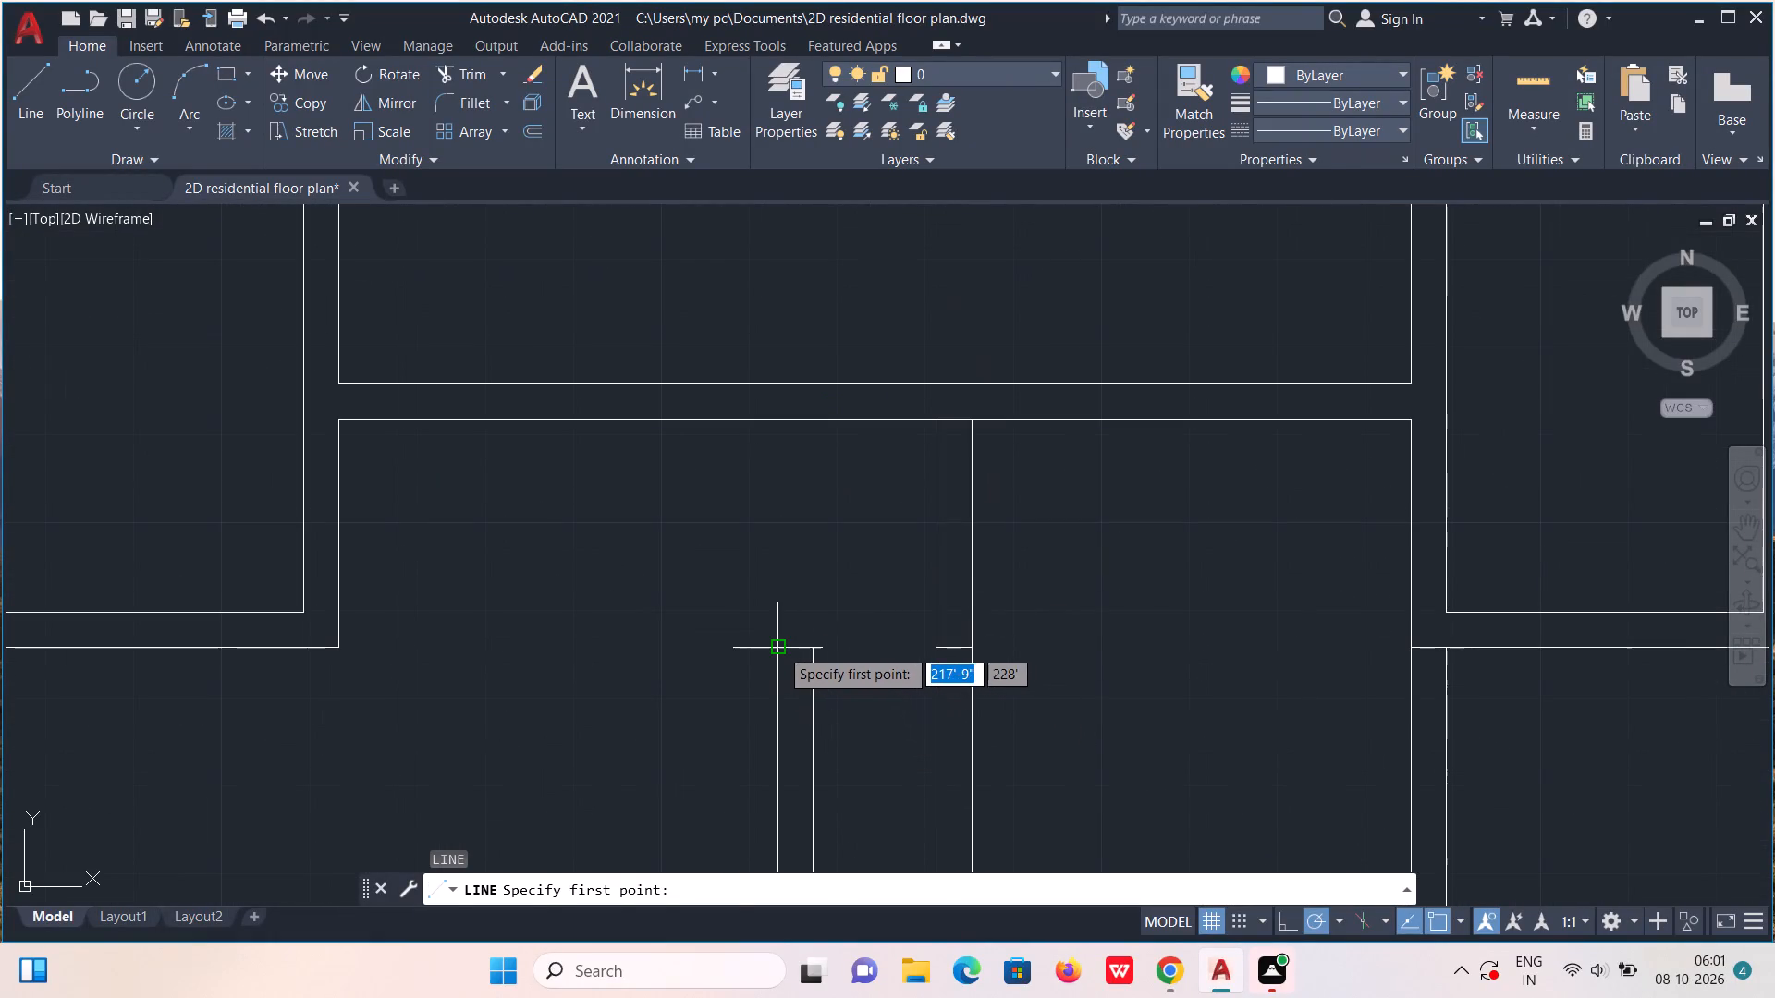
pyautogui.click(777, 651)
pyautogui.click(776, 420)
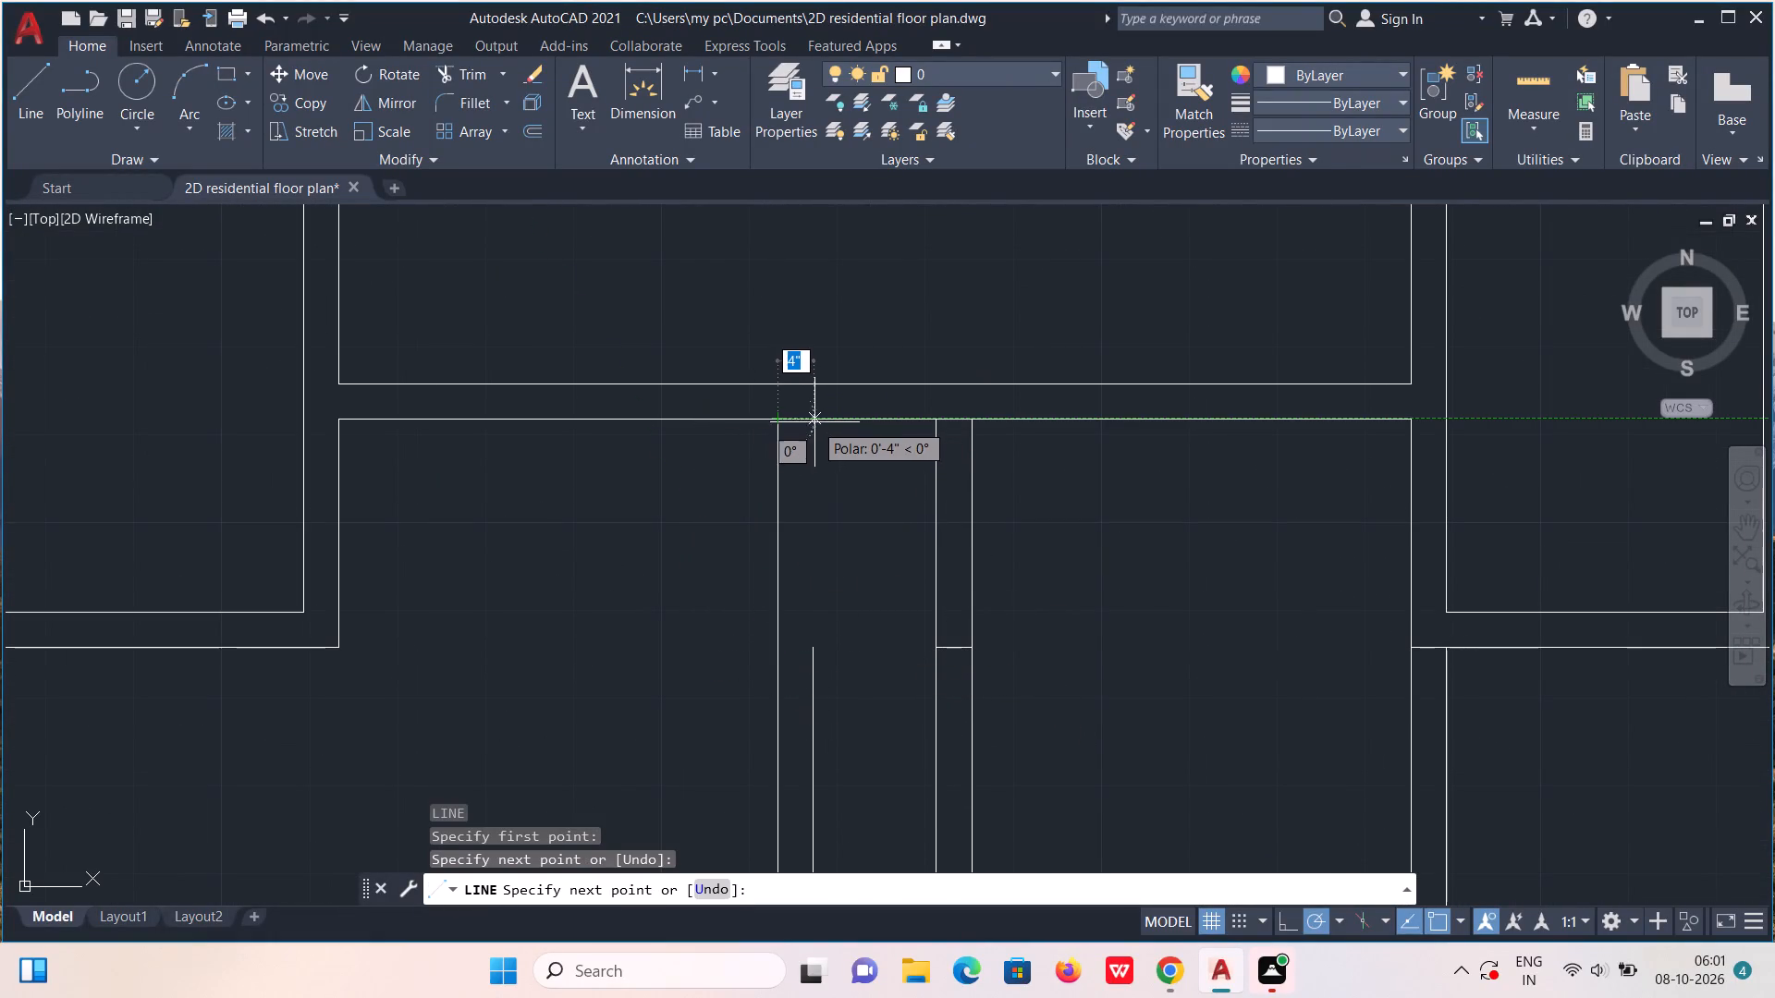
pyautogui.write('4"')
pyautogui.press('Return')
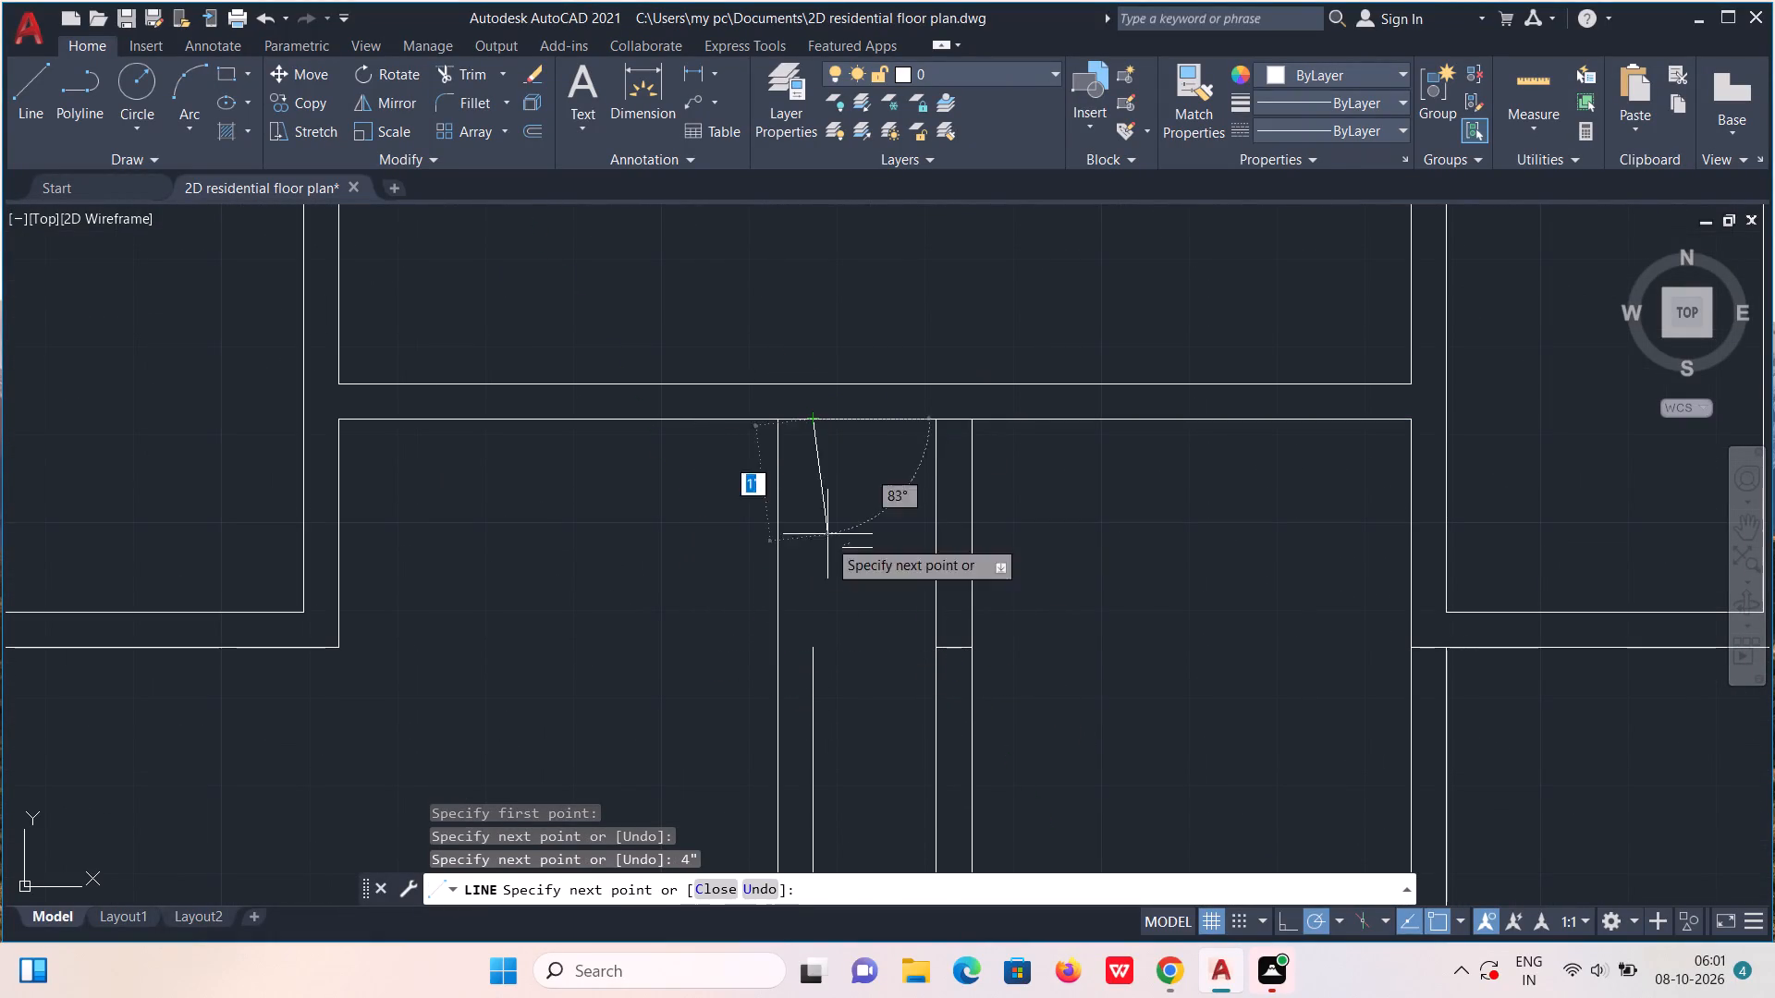
pyautogui.click(814, 662)
pyautogui.press('Escape')
pyautogui.scroll(-3, 814, 662)
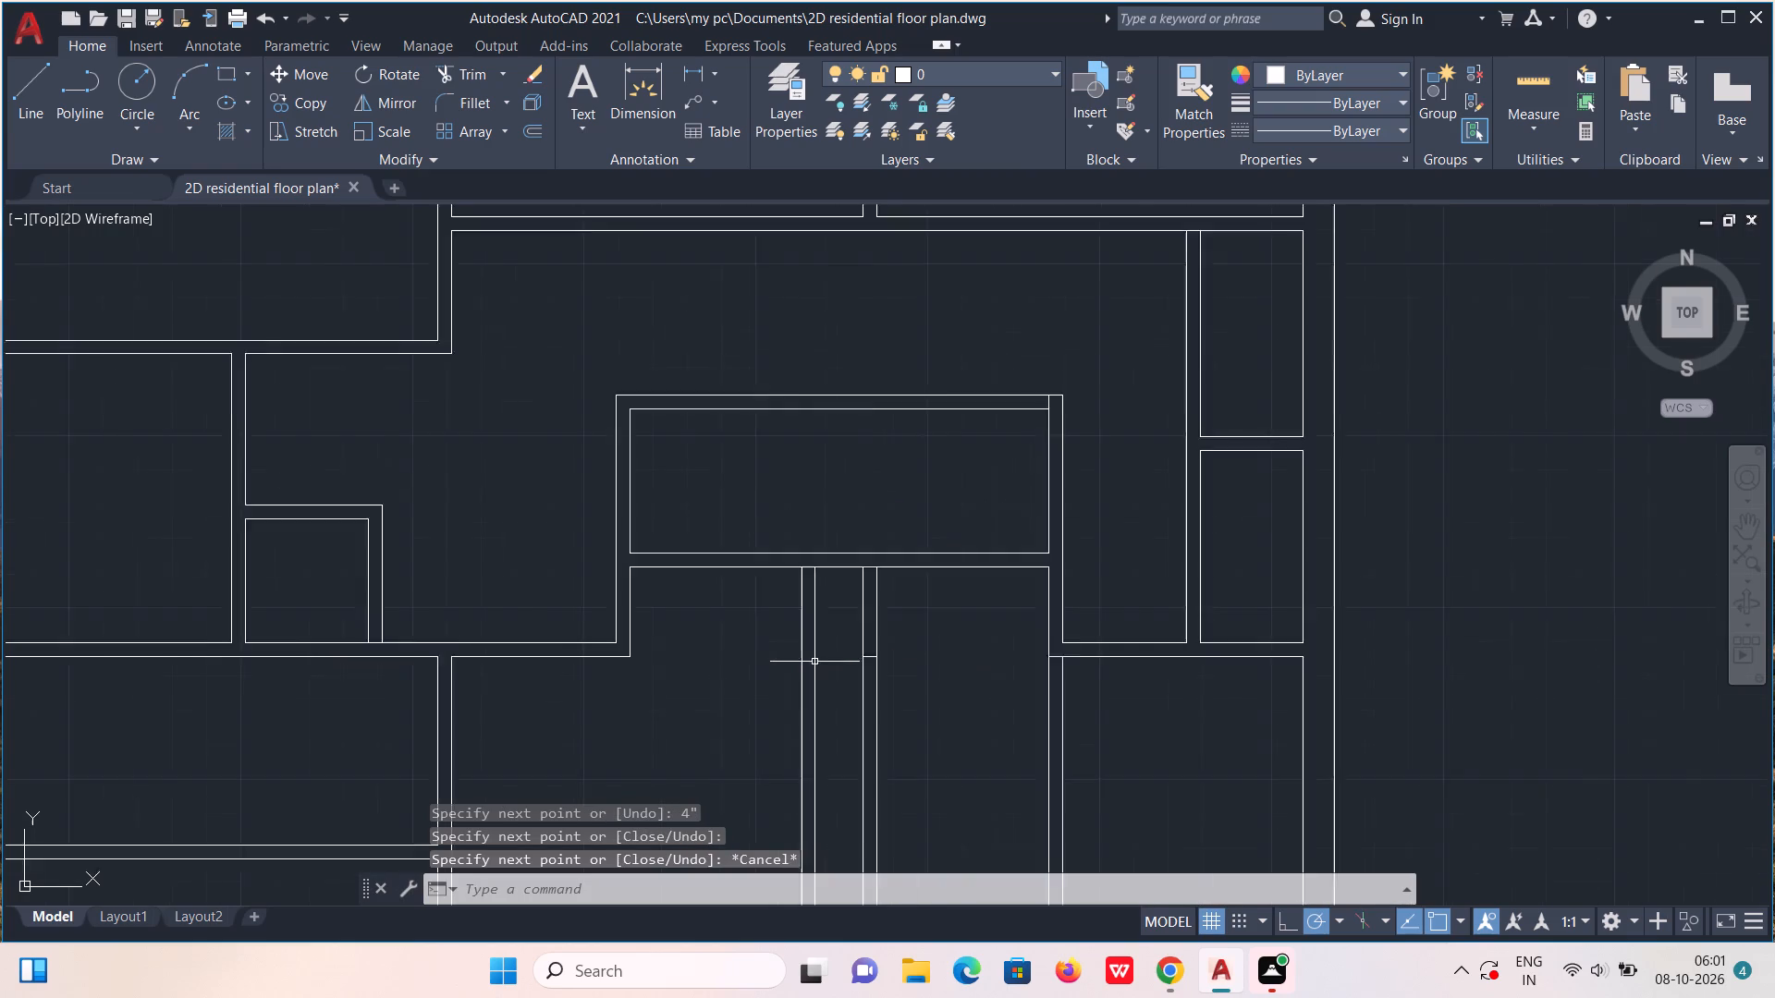
# Trim away the old dividing wall just right of the new one, including its upper extension.
pyautogui.moveTo(829, 682); pyautogui.dragTo(872, 564, button='middle')
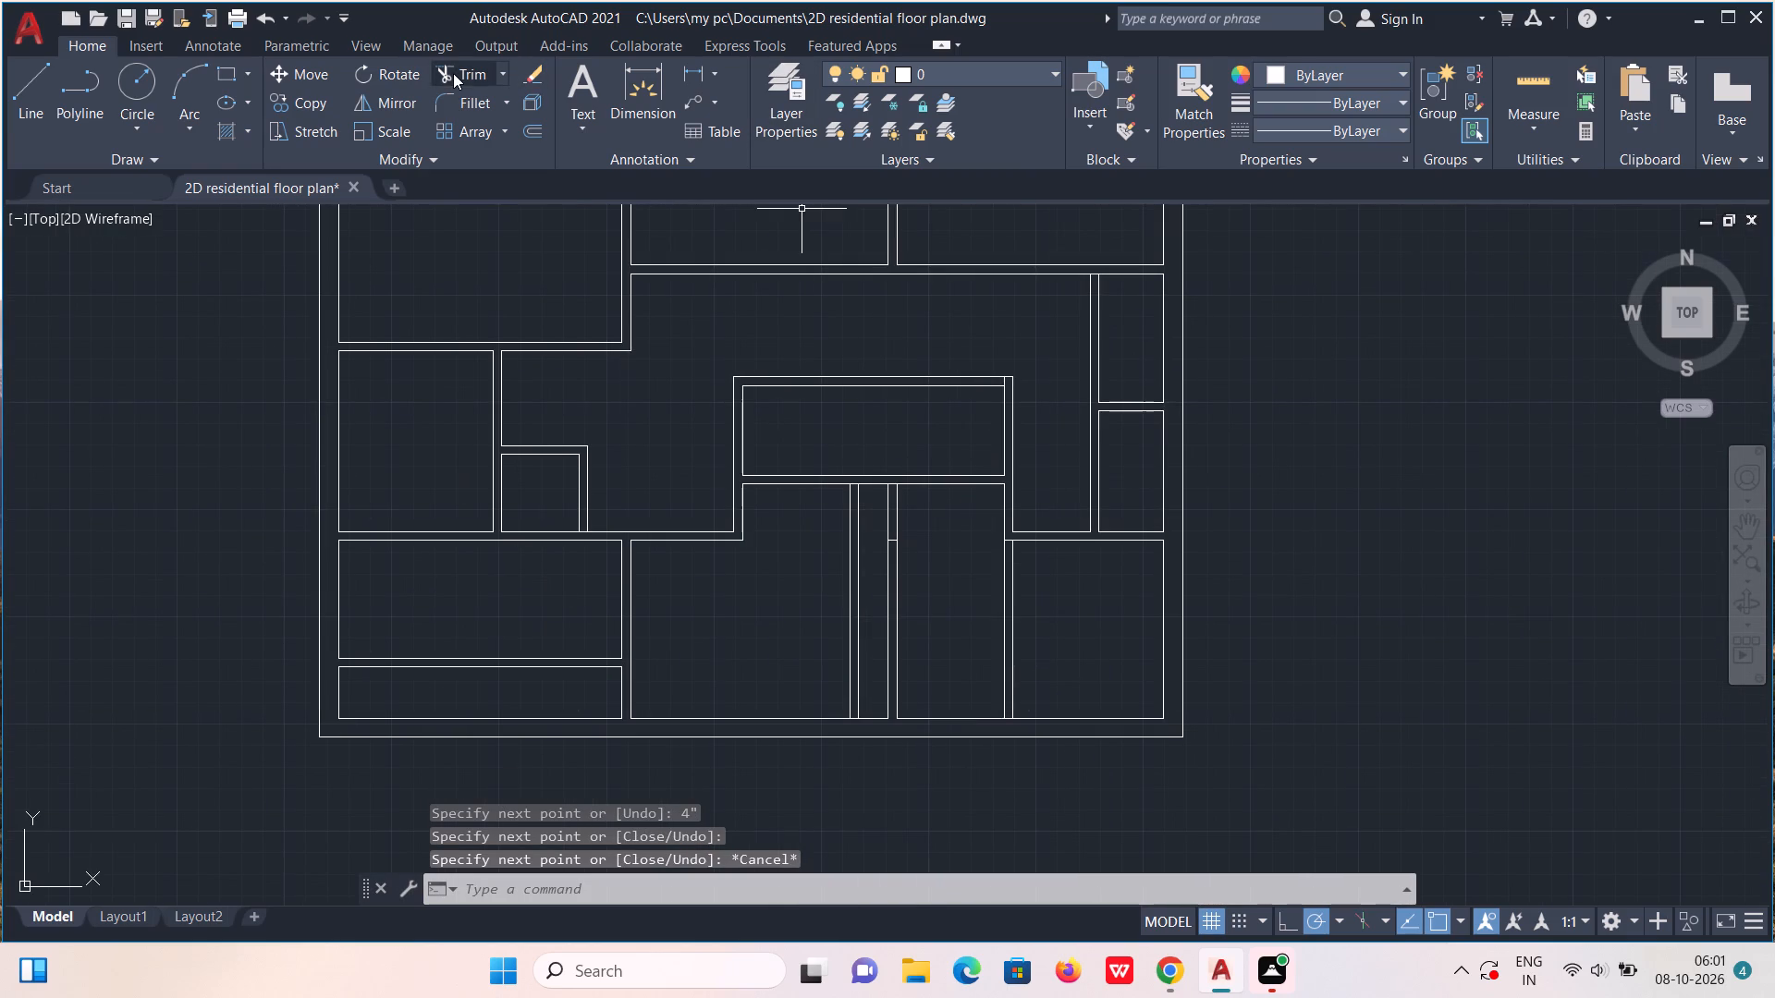
pyautogui.click(453, 73)
pyautogui.scroll(2, 910, 602)
pyautogui.moveTo(837, 604); pyautogui.dragTo(918, 612)
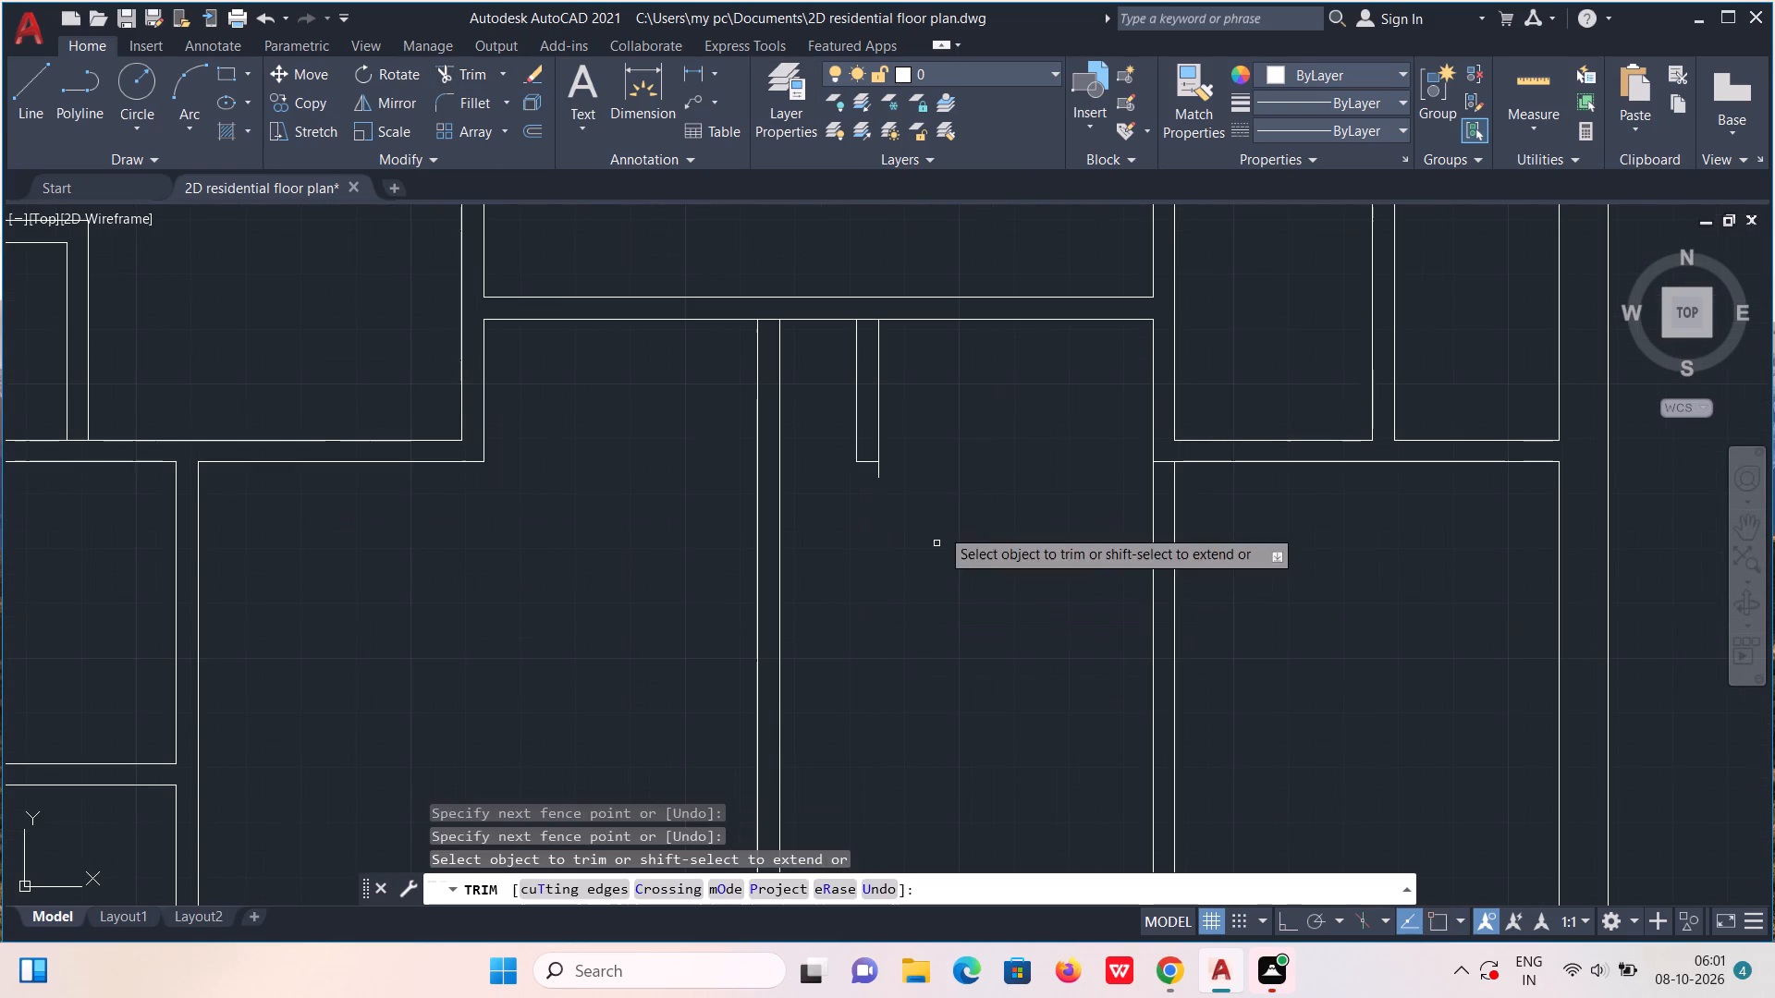
pyautogui.moveTo(933, 409); pyautogui.dragTo(873, 447)
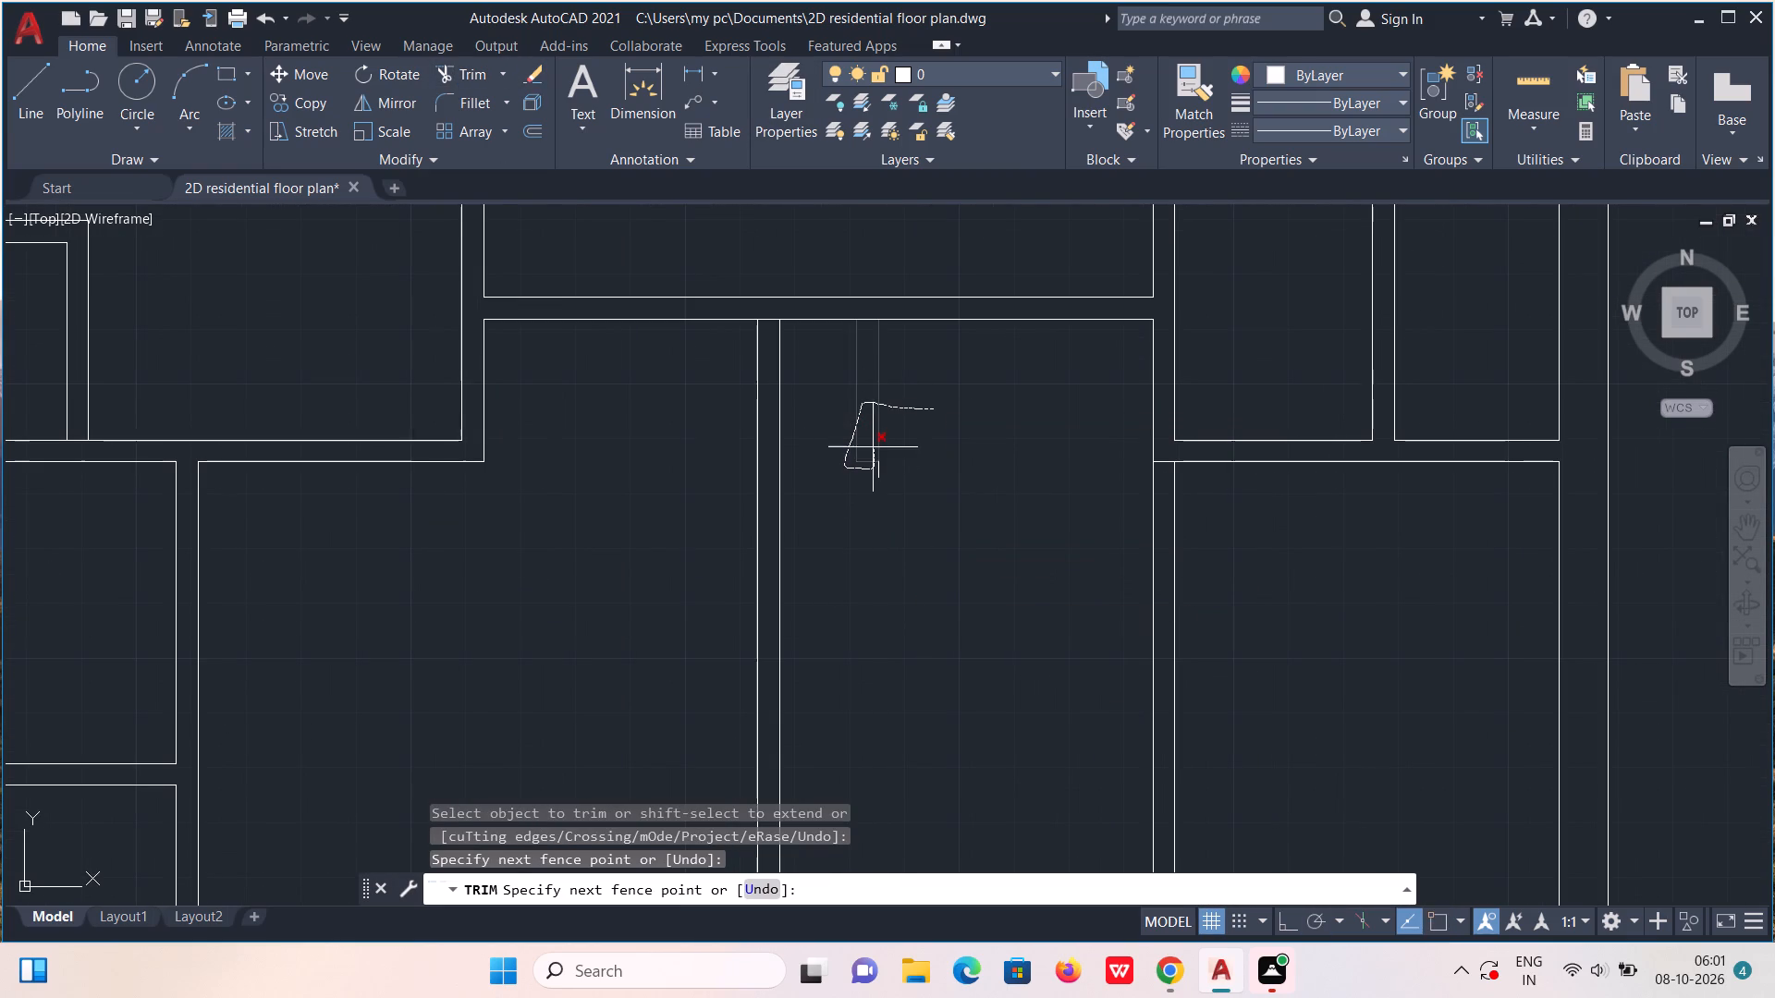
pyautogui.moveTo(873, 447); pyautogui.dragTo(885, 476)
# Trim the central partition's lower face and the bottom wall's inner face between the new dividing wall's two lines.
pyautogui.scroll(-3, 903, 491)
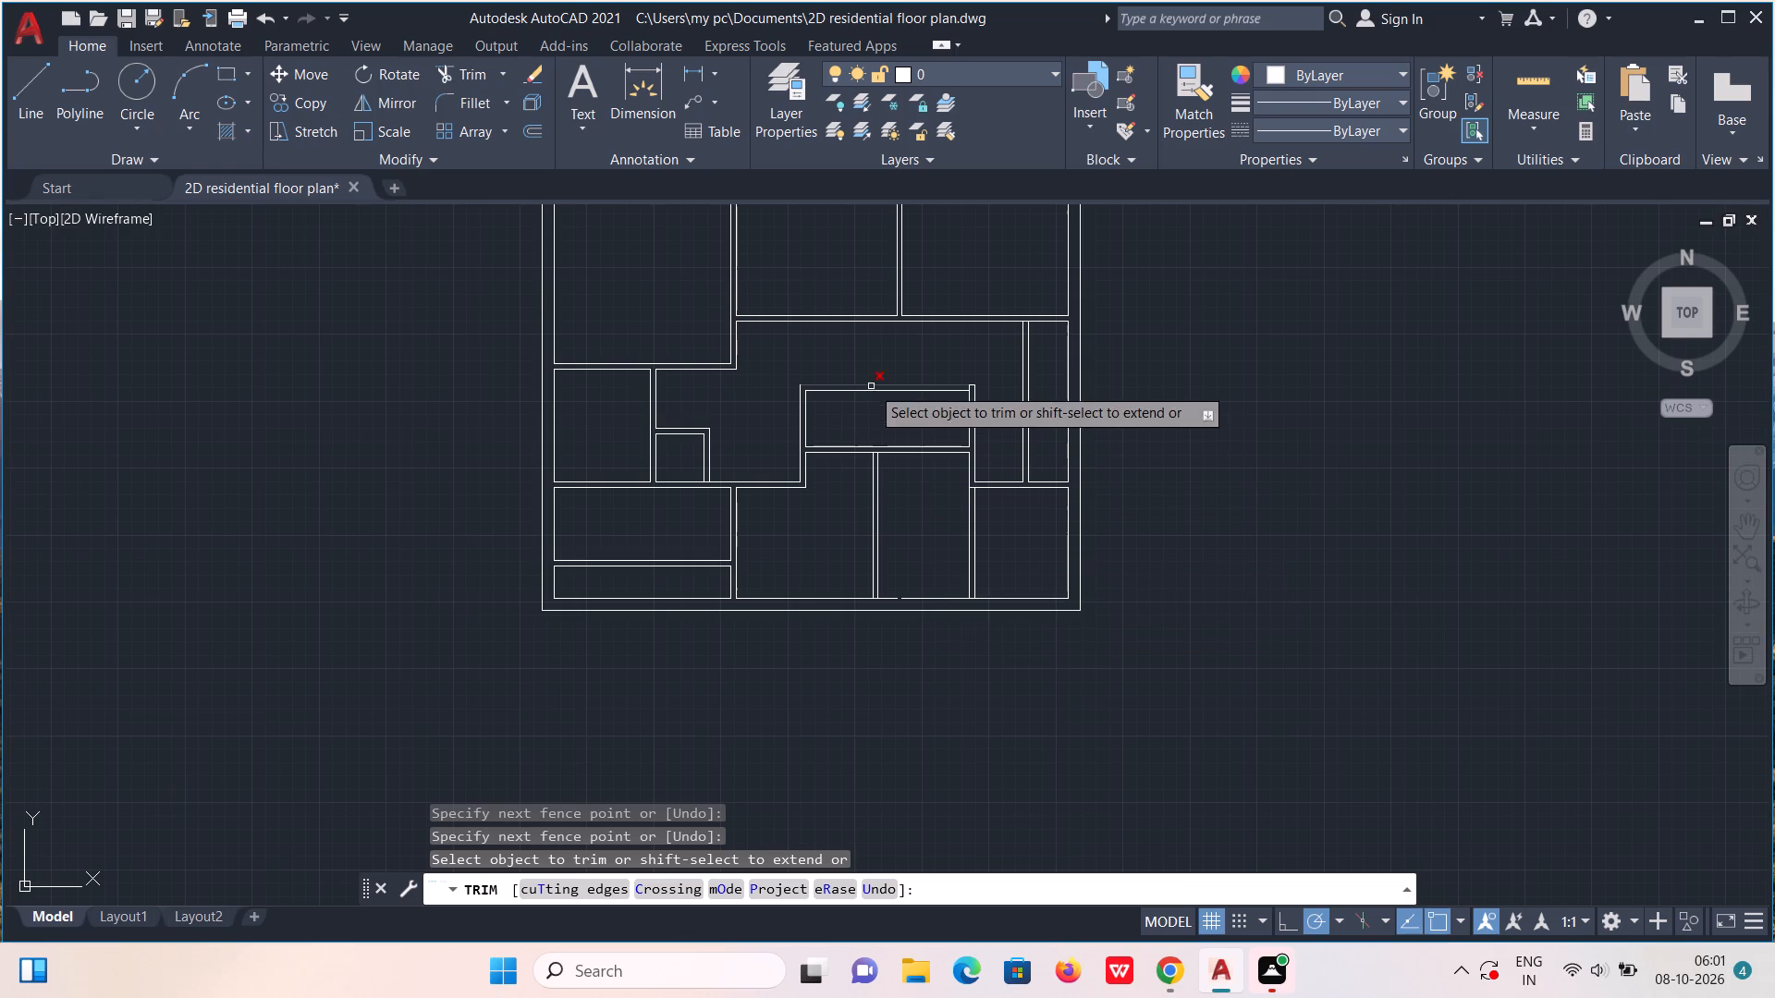
pyautogui.scroll(4, 861, 462)
pyautogui.moveTo(939, 383); pyautogui.dragTo(942, 397)
pyautogui.scroll(-6, 942, 406)
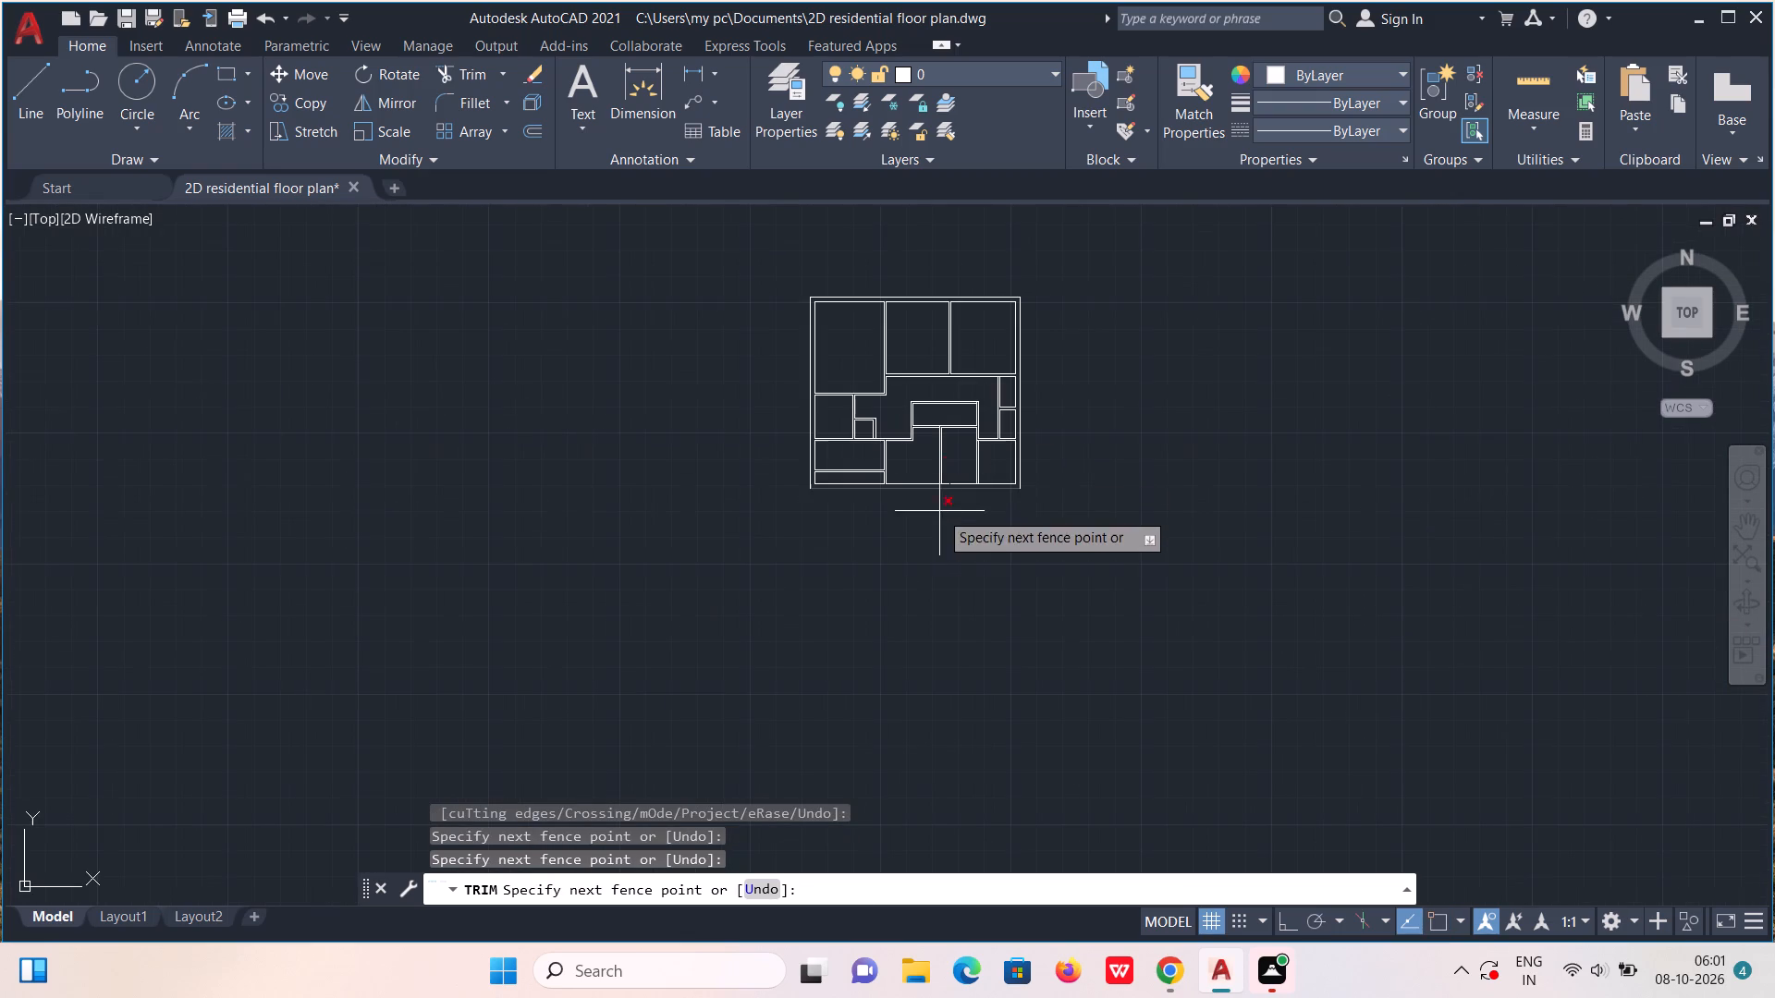
pyautogui.scroll(6, 935, 473)
pyautogui.scroll(-2, 983, 370)
pyautogui.moveTo(970, 429); pyautogui.dragTo(872, 788, button='middle')
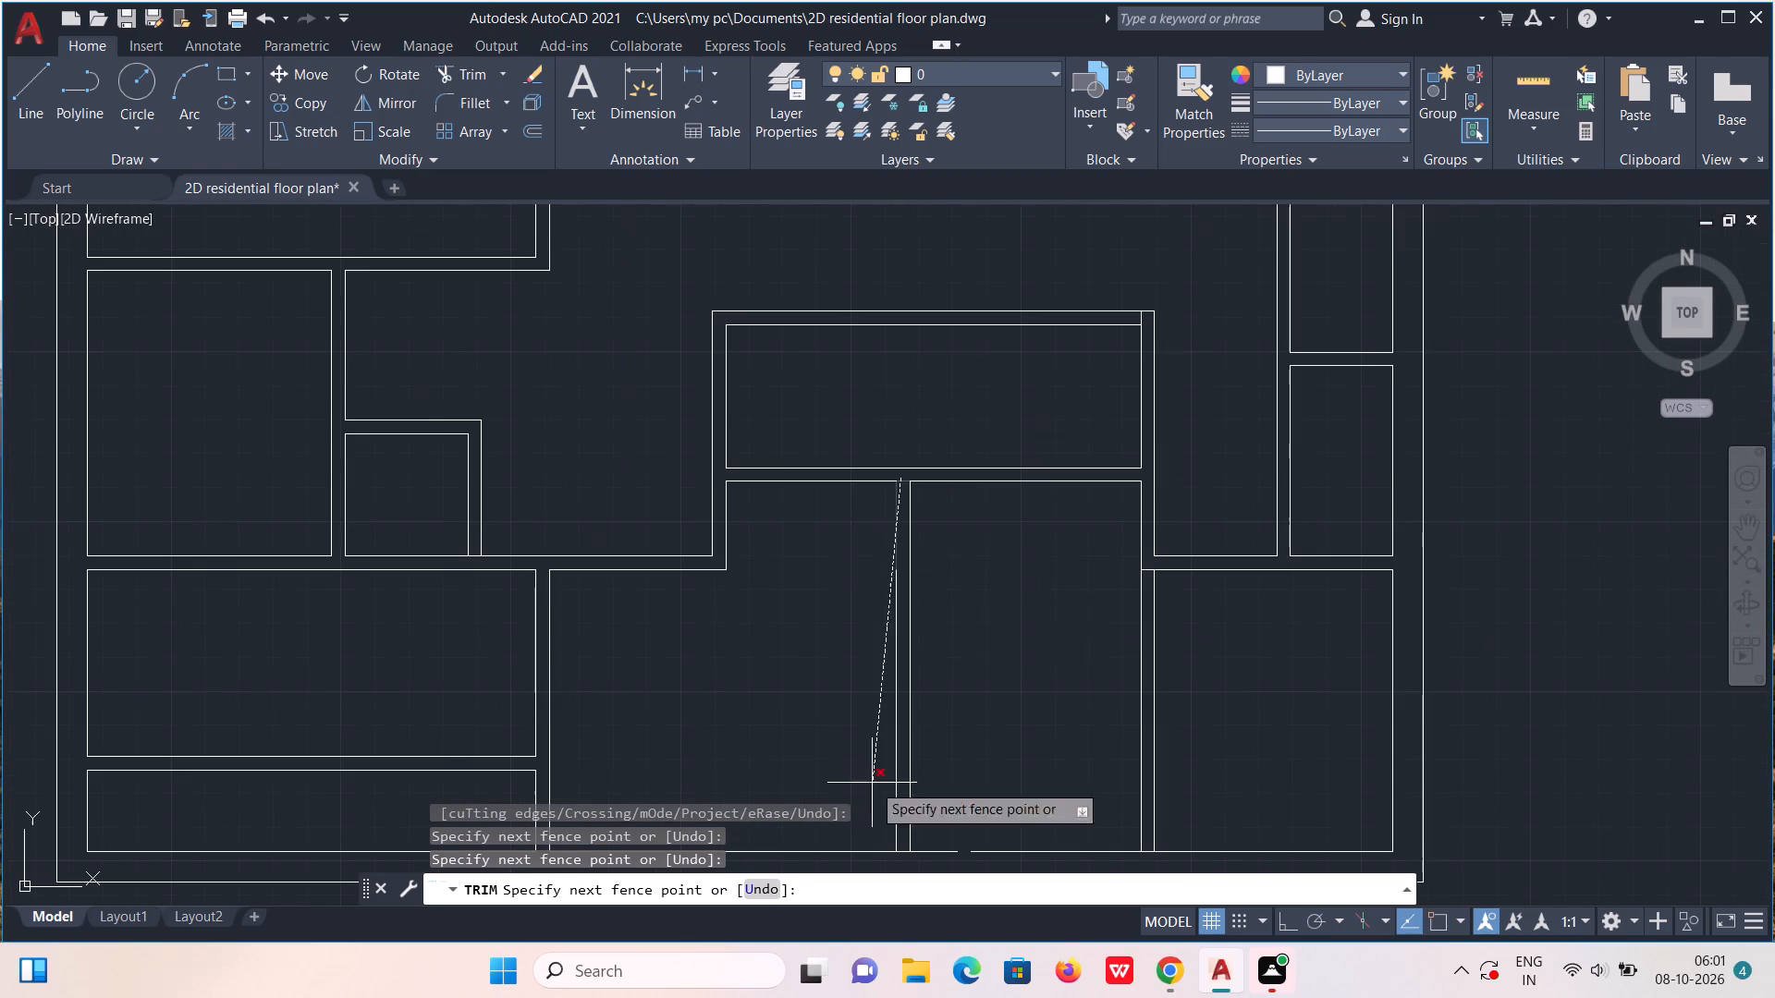
pyautogui.click(901, 529)
pyautogui.moveTo(882, 792); pyautogui.dragTo(949, 519, button='middle')
pyautogui.scroll(4, 973, 540)
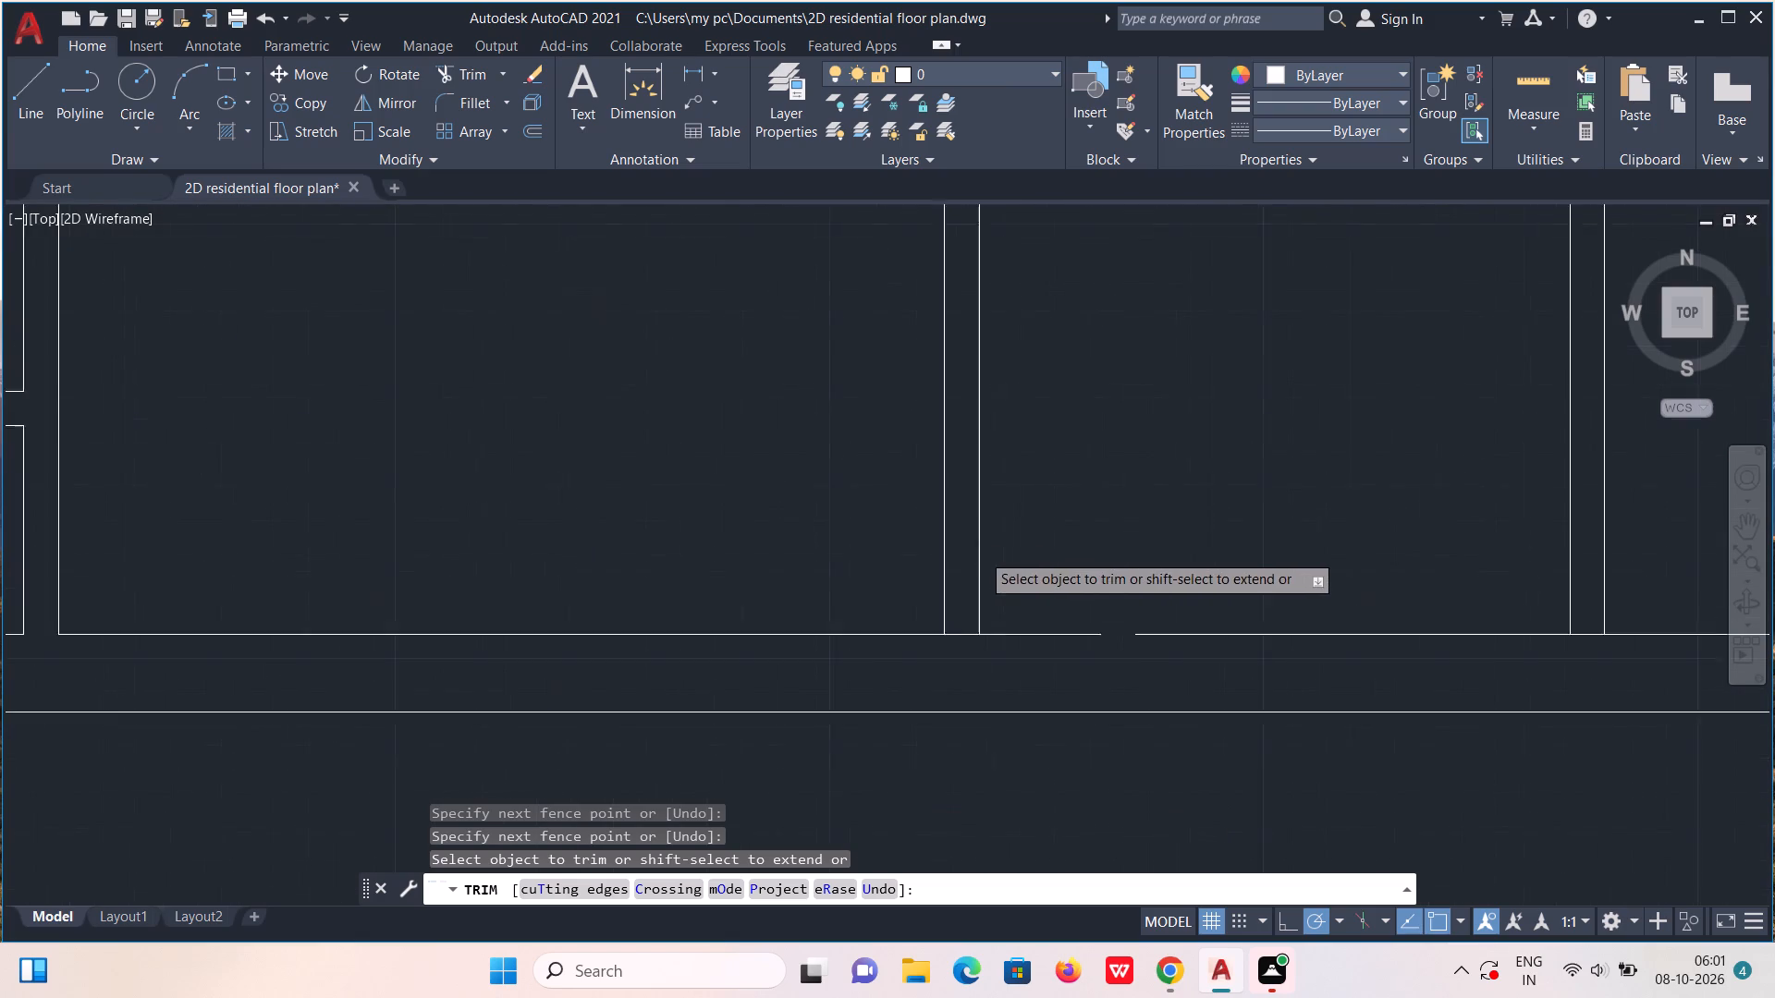
pyautogui.moveTo(924, 735); pyautogui.dragTo(938, 789)
pyautogui.press('Escape')
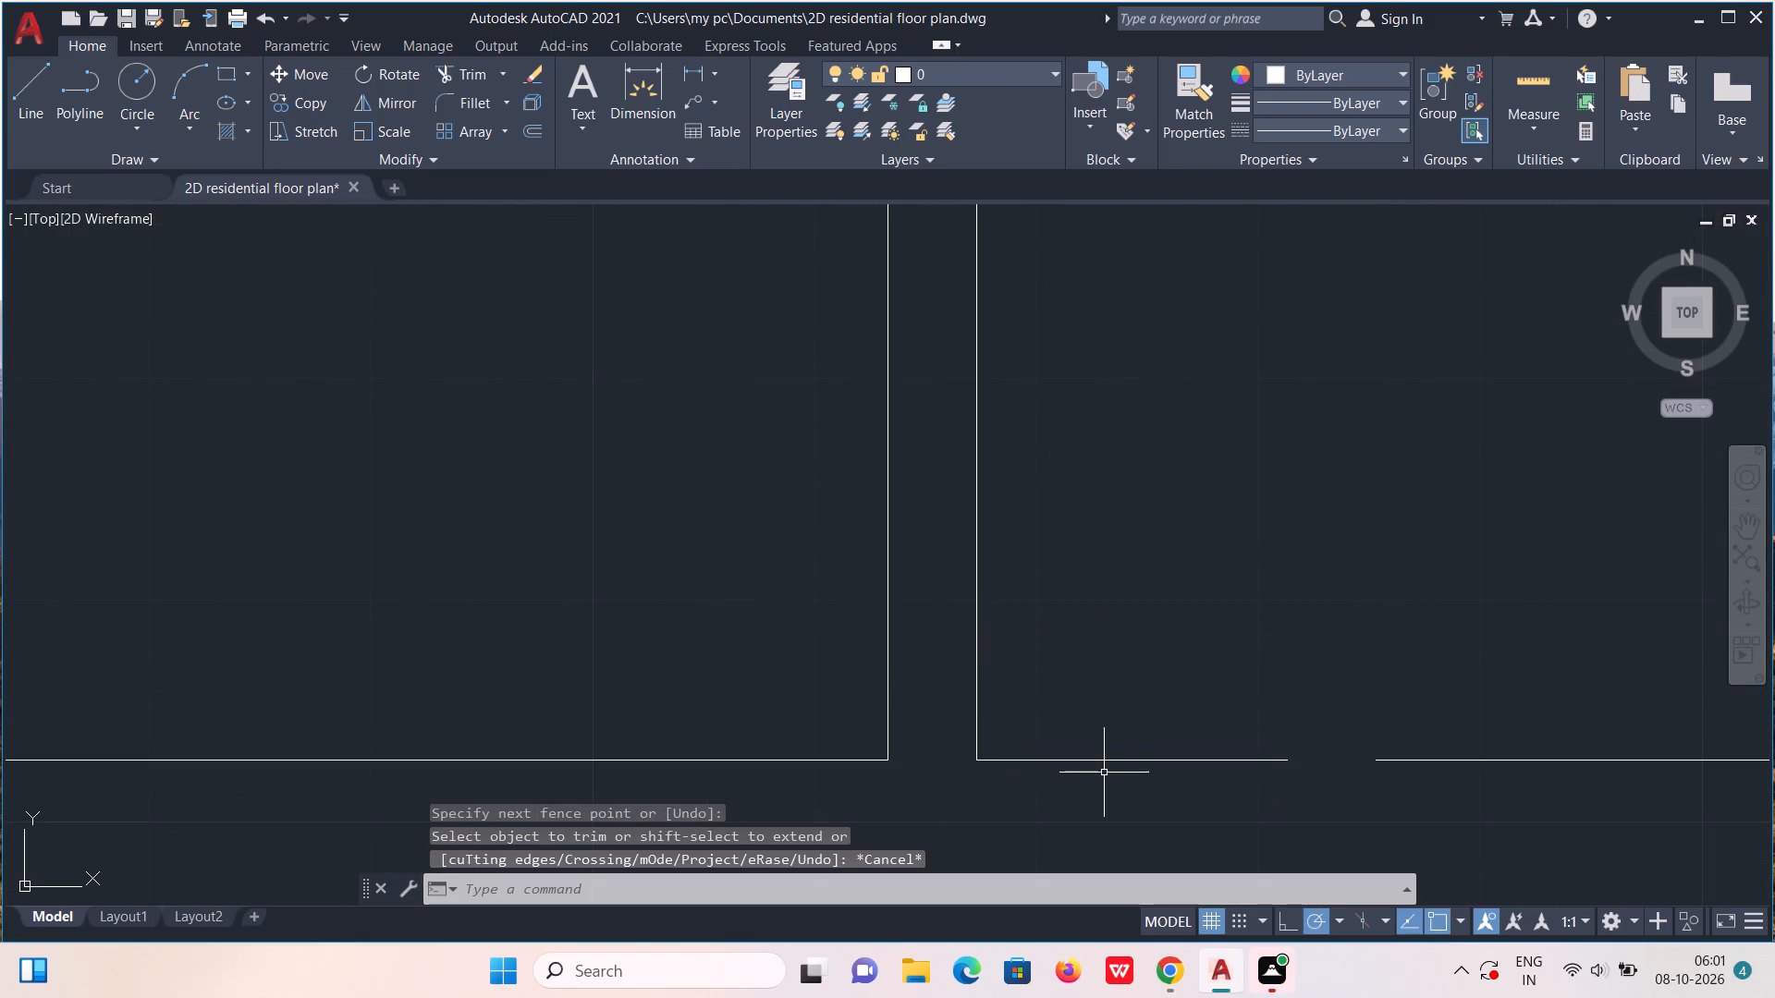
# Draw a line closing the gap the old dividing wall left in the bottom wall's inner face.
pyautogui.press('l')
pyautogui.press('Return')
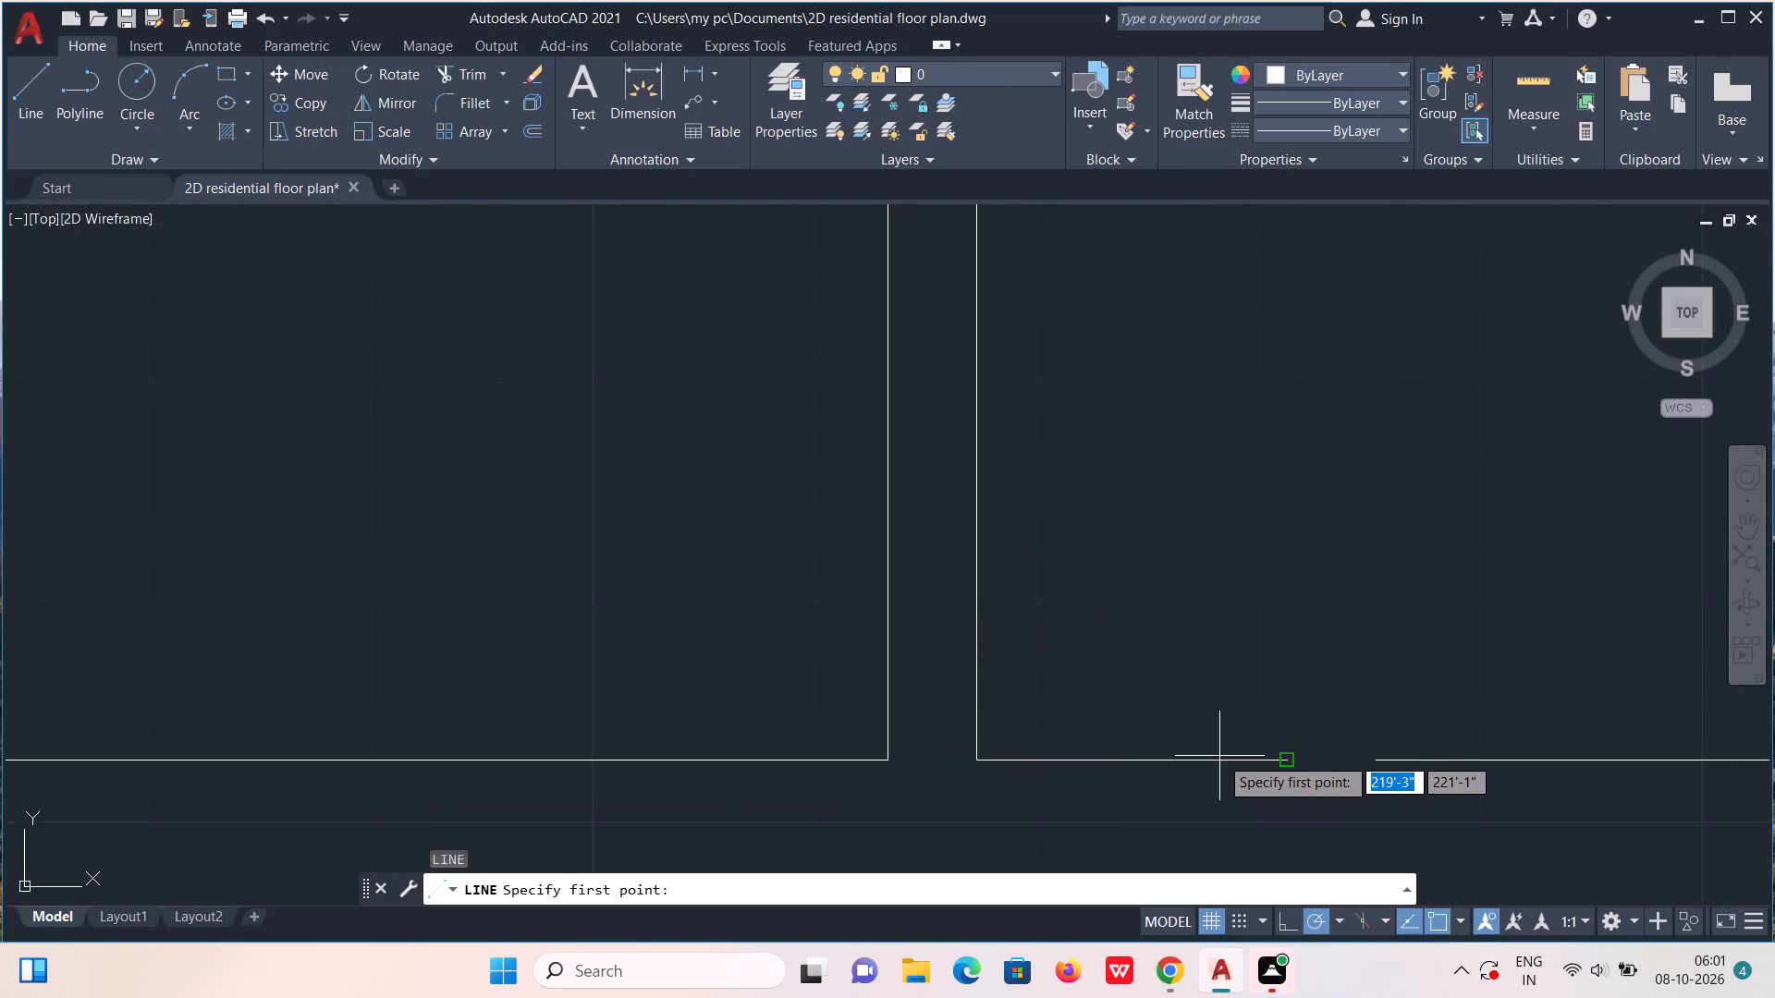
pyautogui.click(1288, 765)
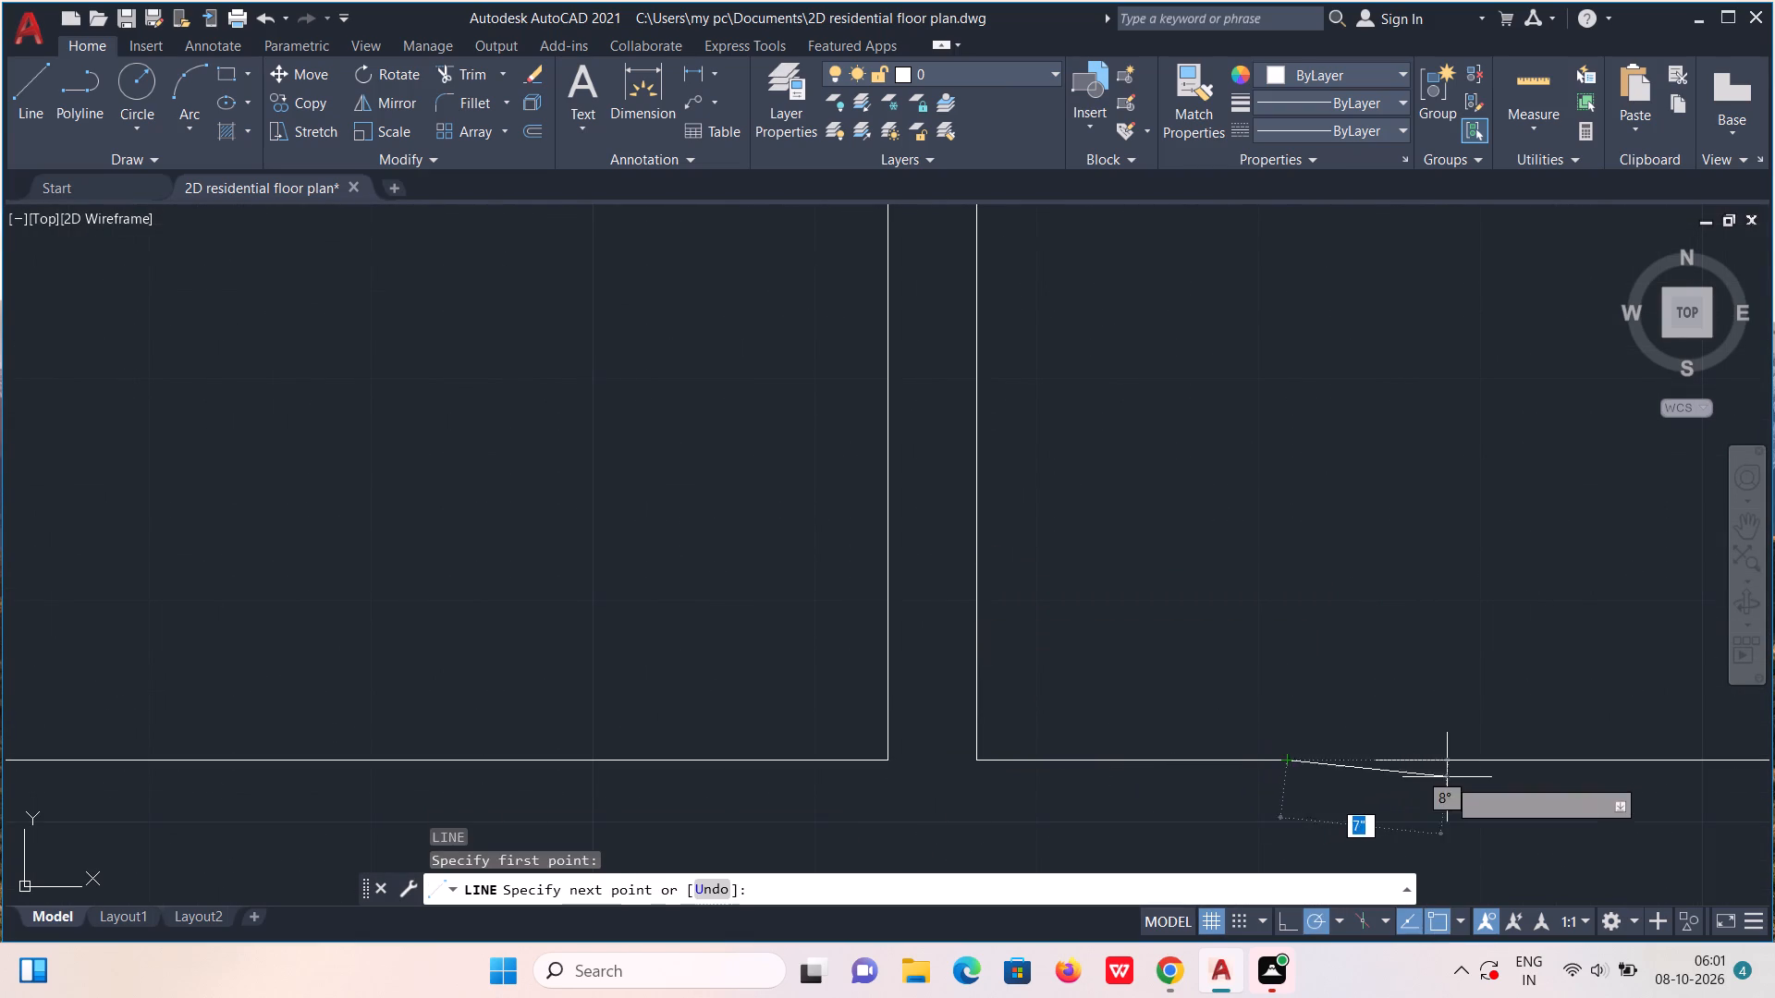
pyautogui.click(1455, 763)
pyautogui.press('Escape')
pyautogui.scroll(-4, 1456, 763)
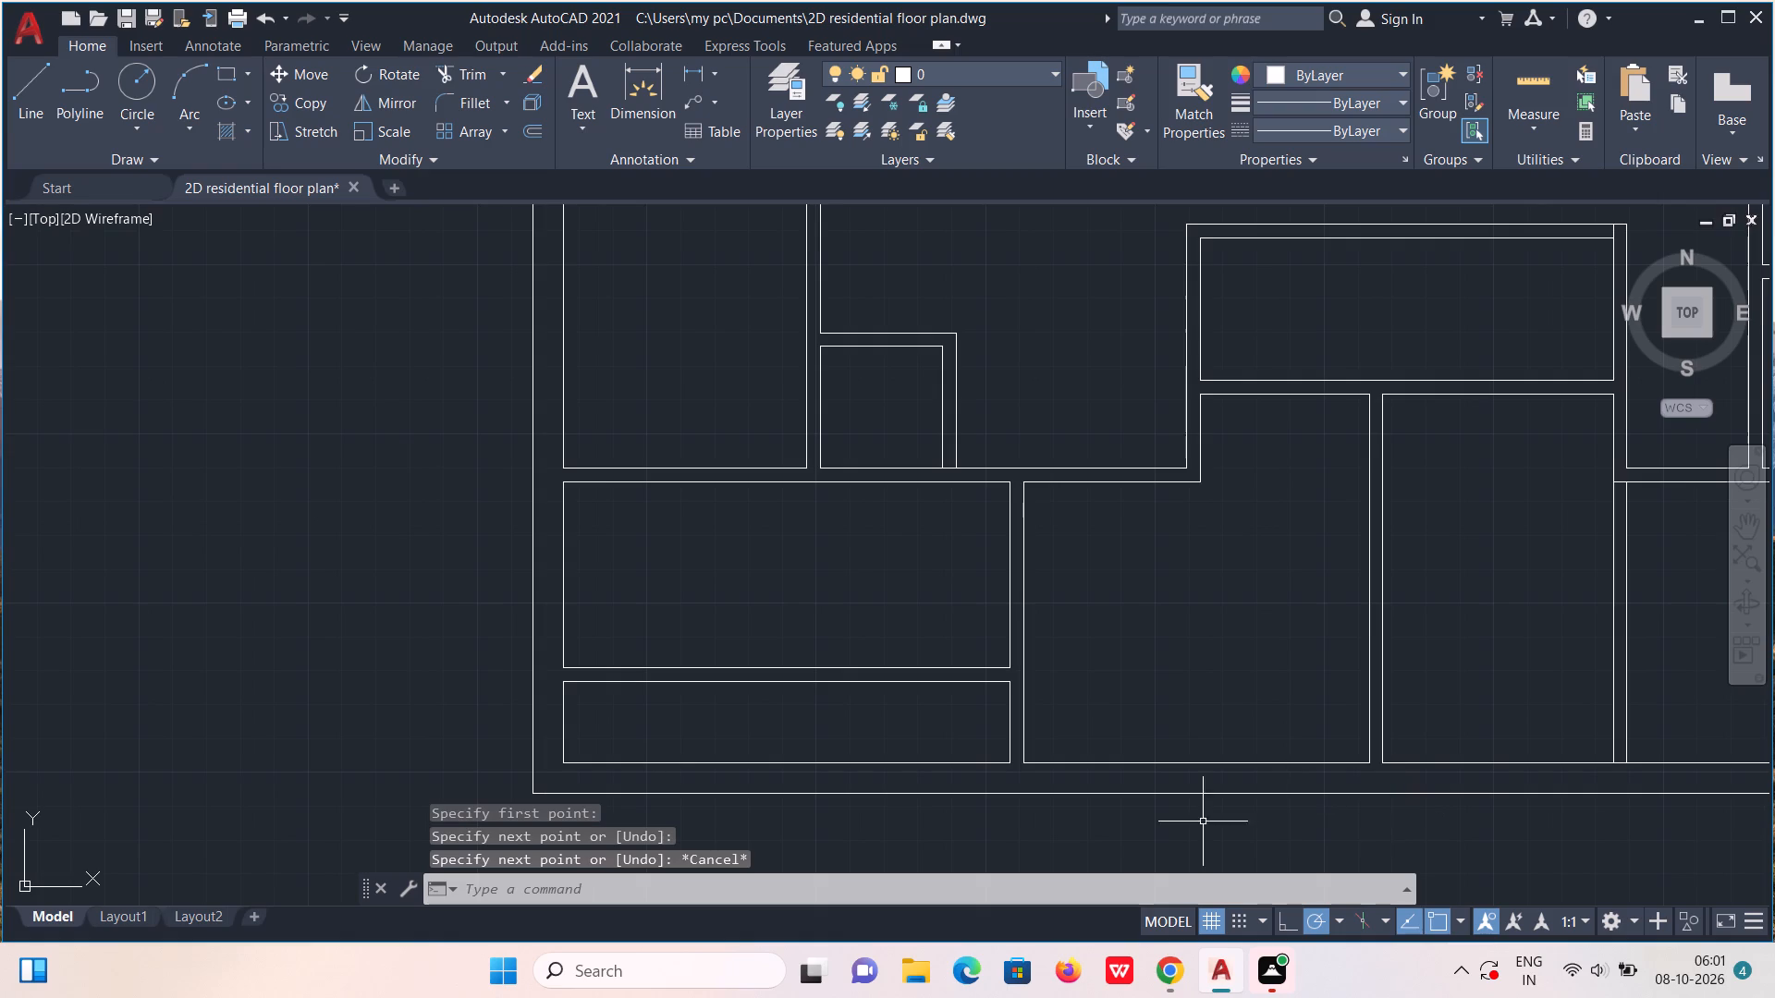
# Quick-measure the bottom room between the new dividing wall and the bottom right room.
pyautogui.moveTo(1145, 656); pyautogui.dragTo(958, 637, button='middle')
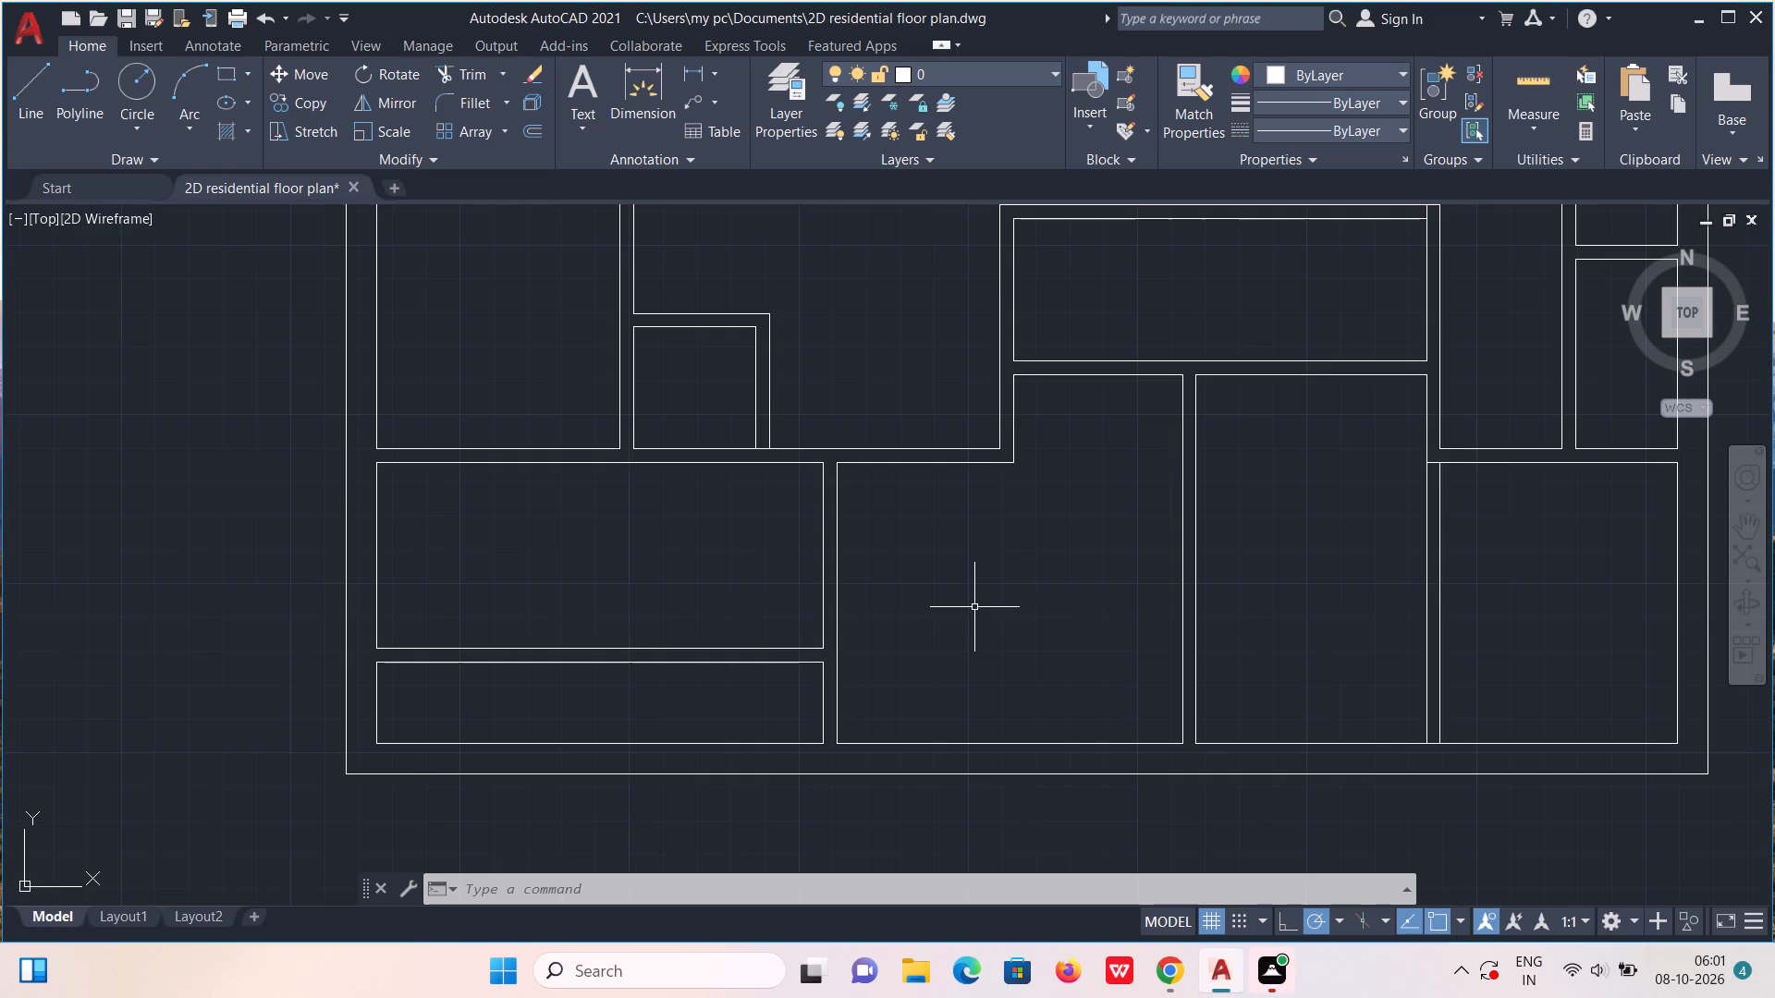
pyautogui.scroll(-1, 1109, 493)
pyautogui.moveTo(1105, 517); pyautogui.dragTo(1051, 693, button='middle')
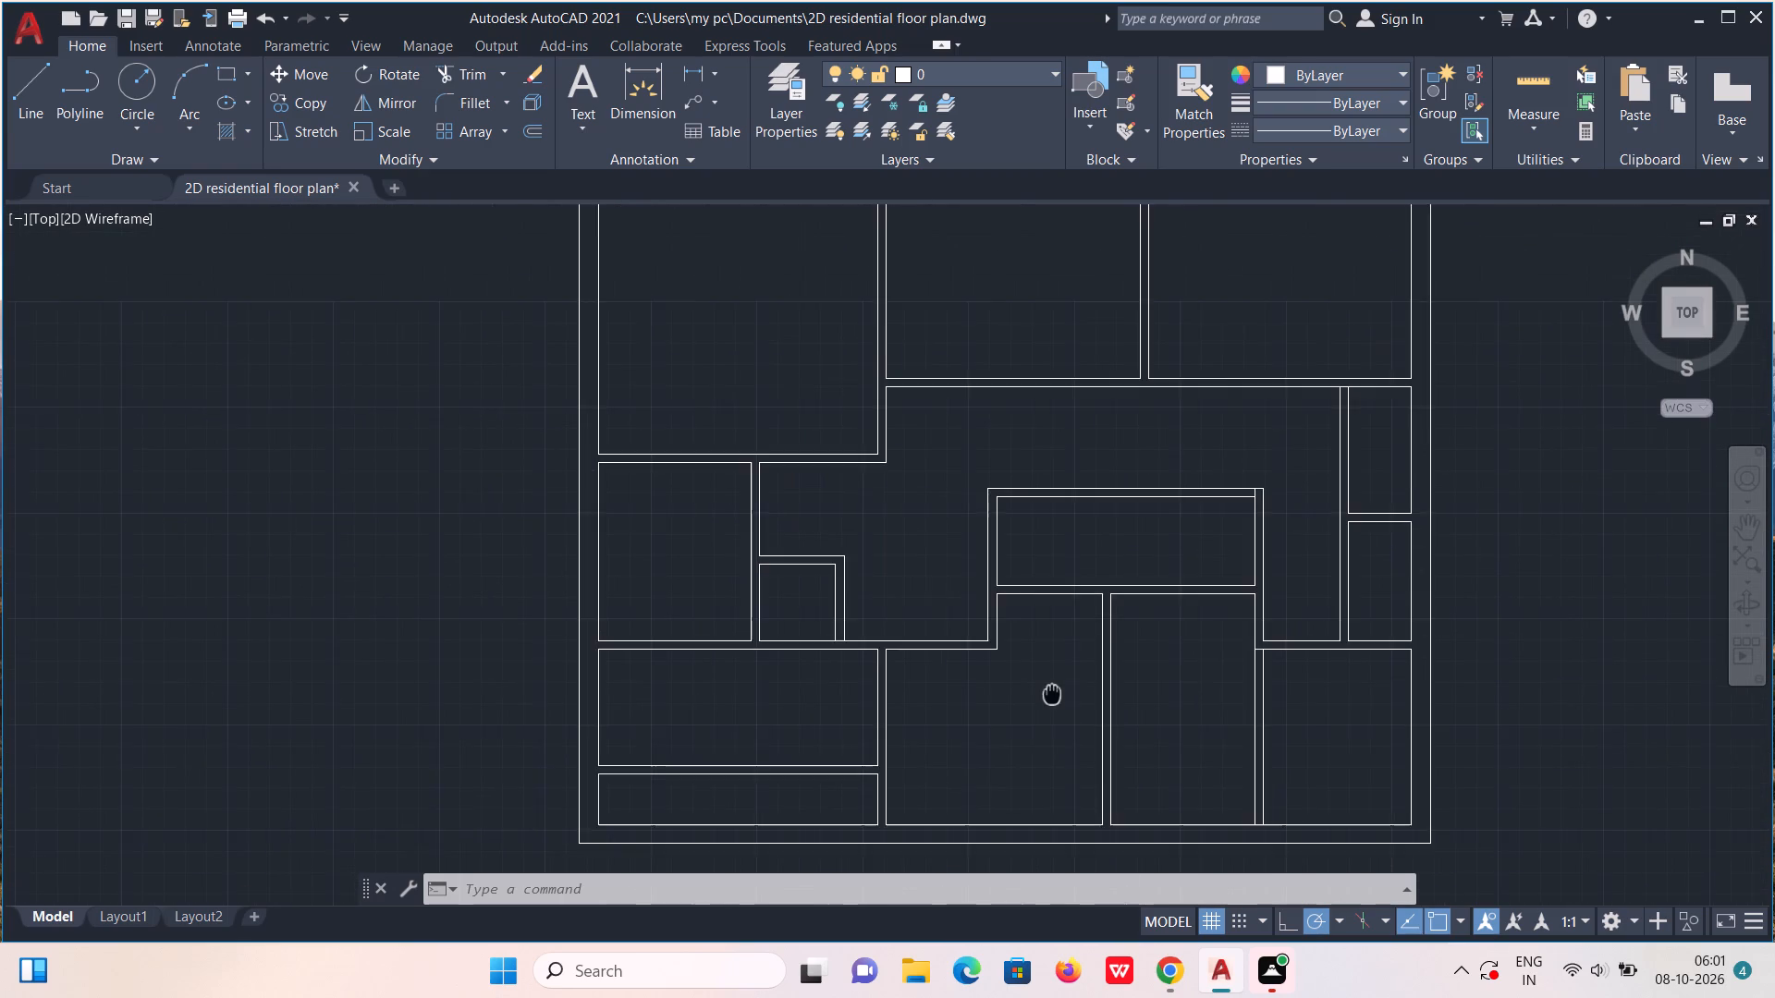
pyautogui.moveTo(1051, 693); pyautogui.dragTo(1018, 711, button='middle')
pyautogui.scroll(-1, 1013, 707)
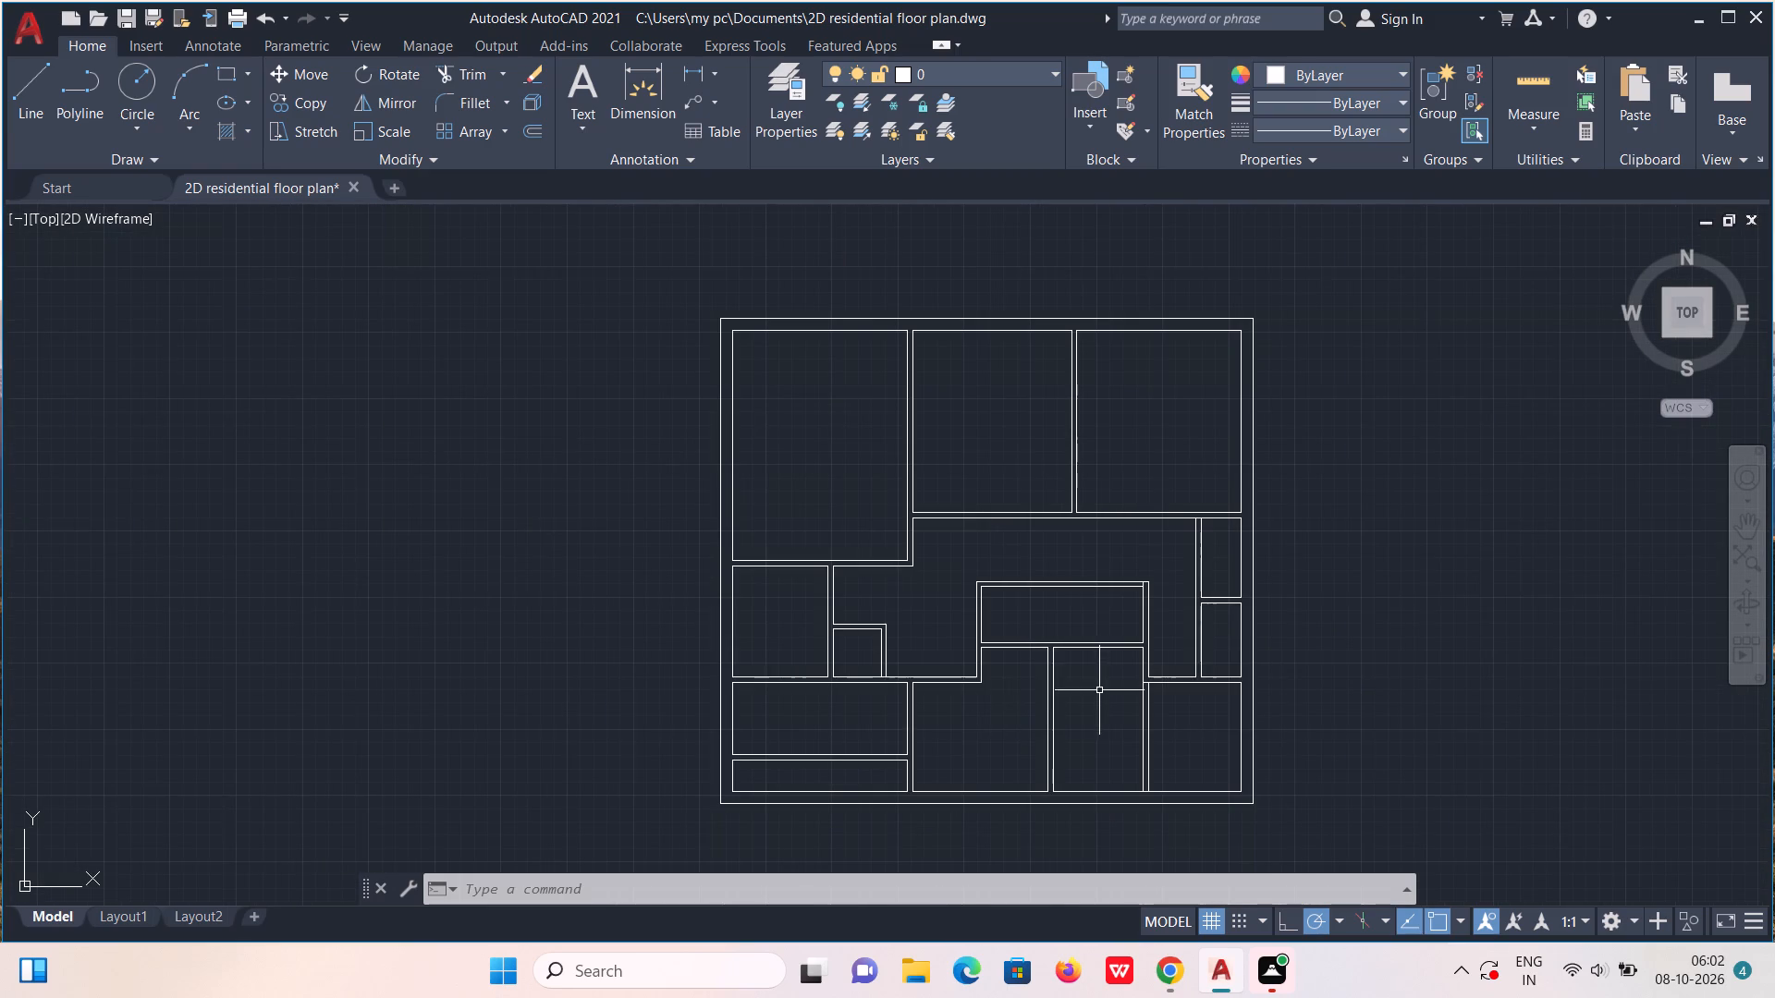
pyautogui.moveTo(1079, 696); pyautogui.dragTo(851, 636, button='middle')
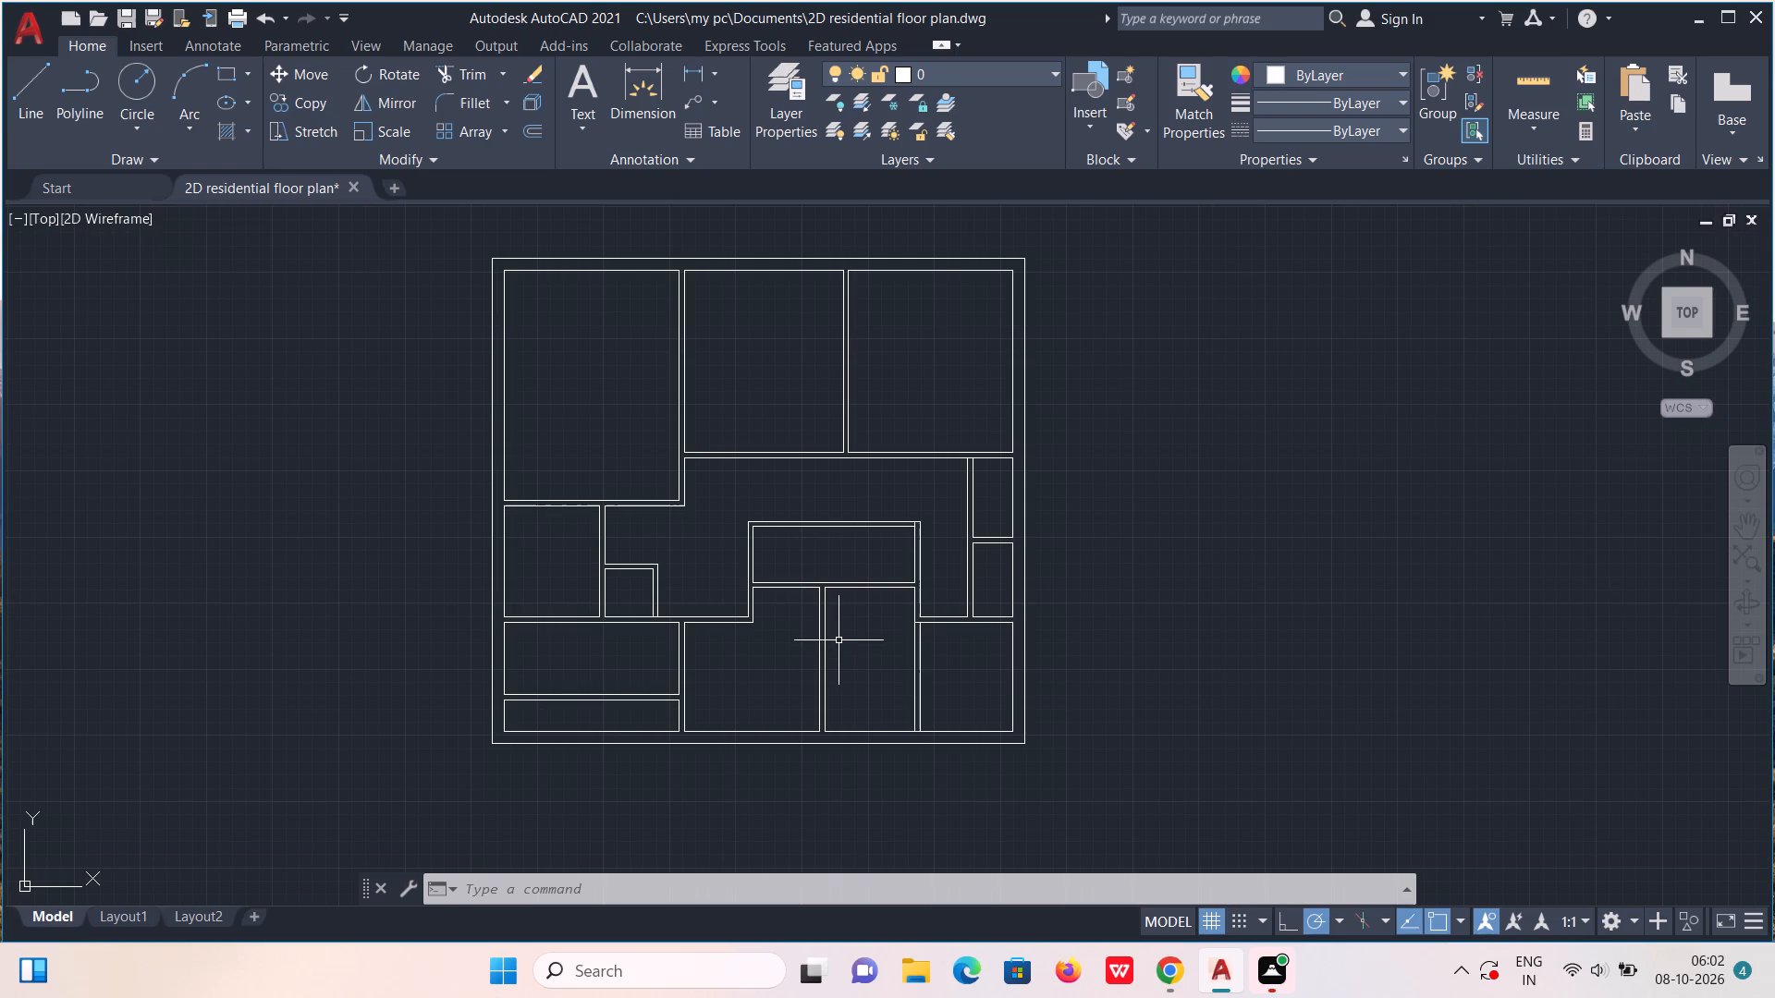
pyautogui.click(1537, 81)
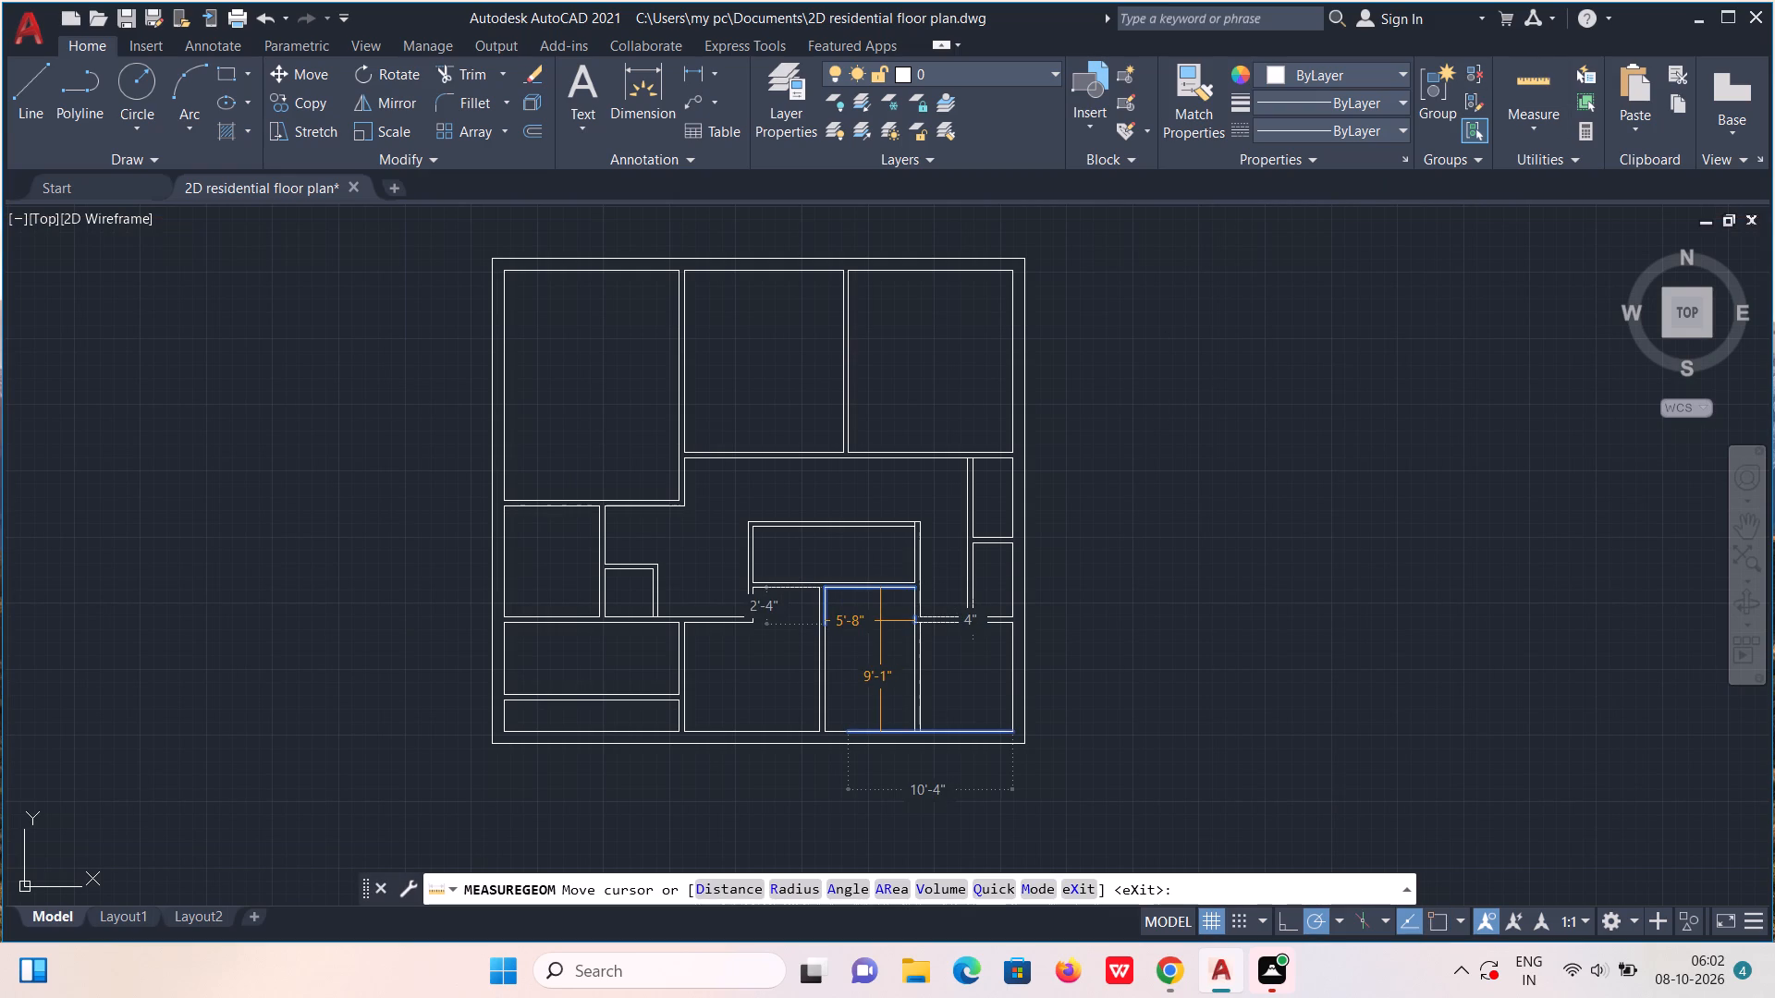
pyautogui.press('Escape')
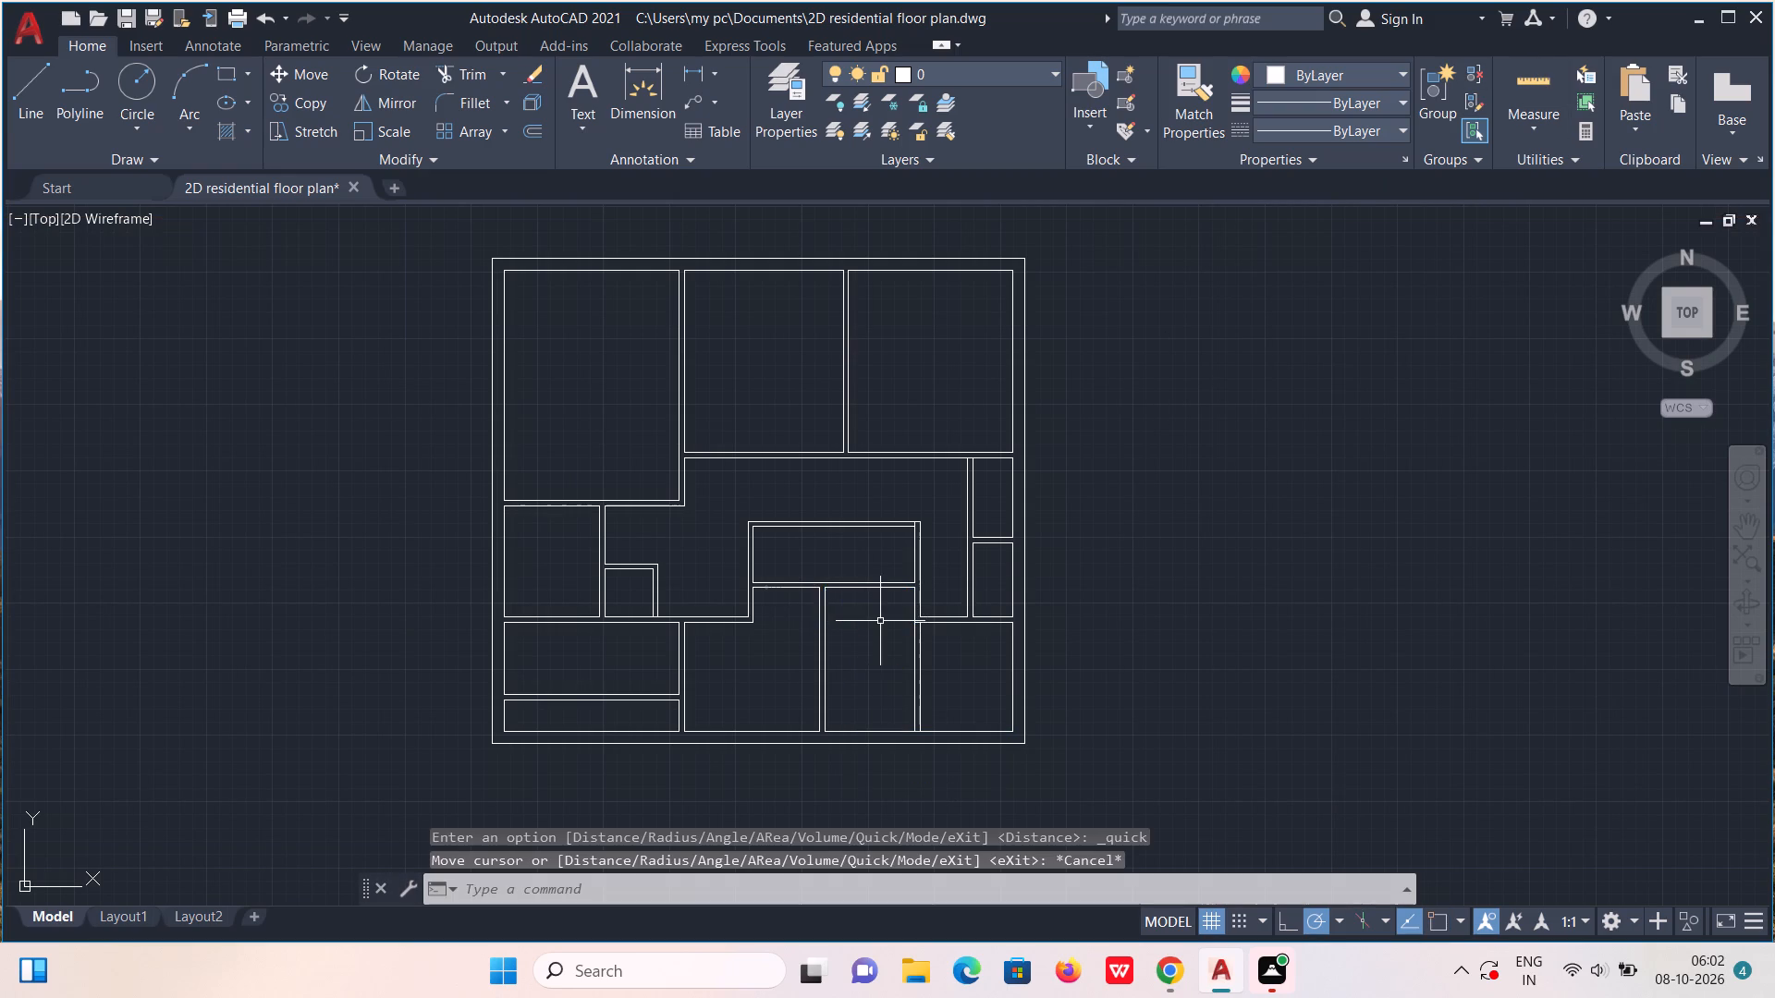
# Draw a line along the central partition's lower face across the gap above the new dividing wall.
pyautogui.scroll(4, 794, 590)
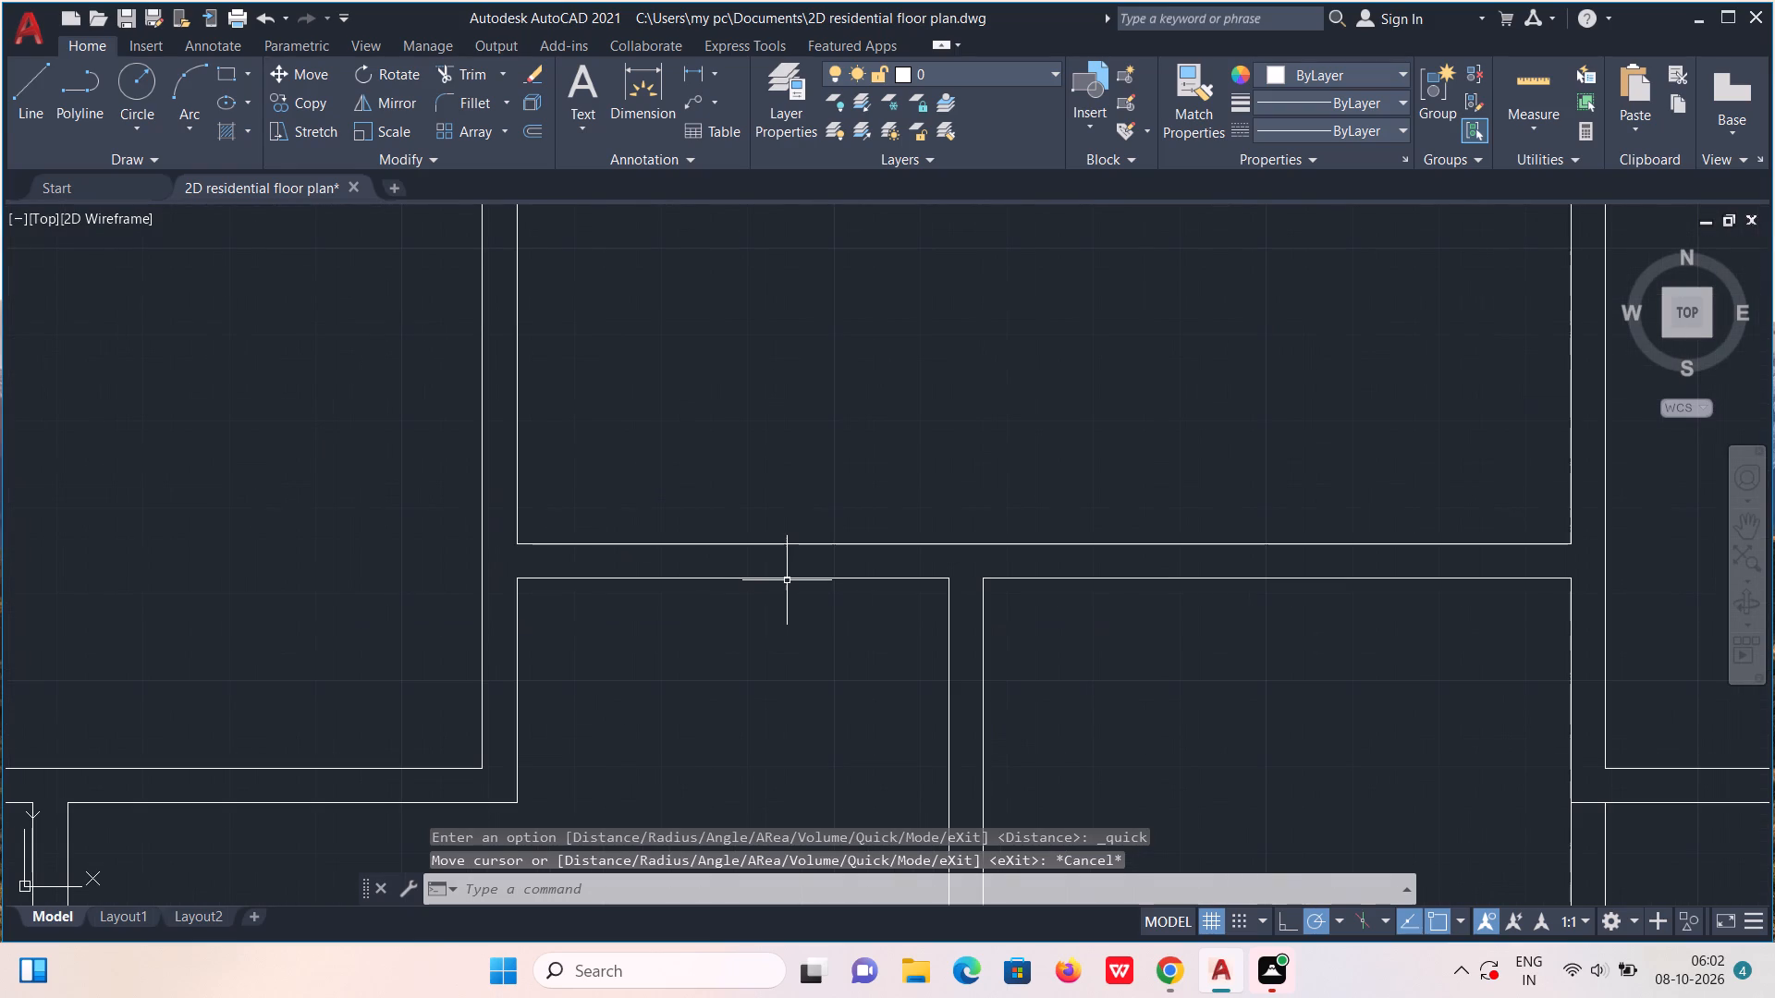
pyautogui.press('l')
pyautogui.press('Return')
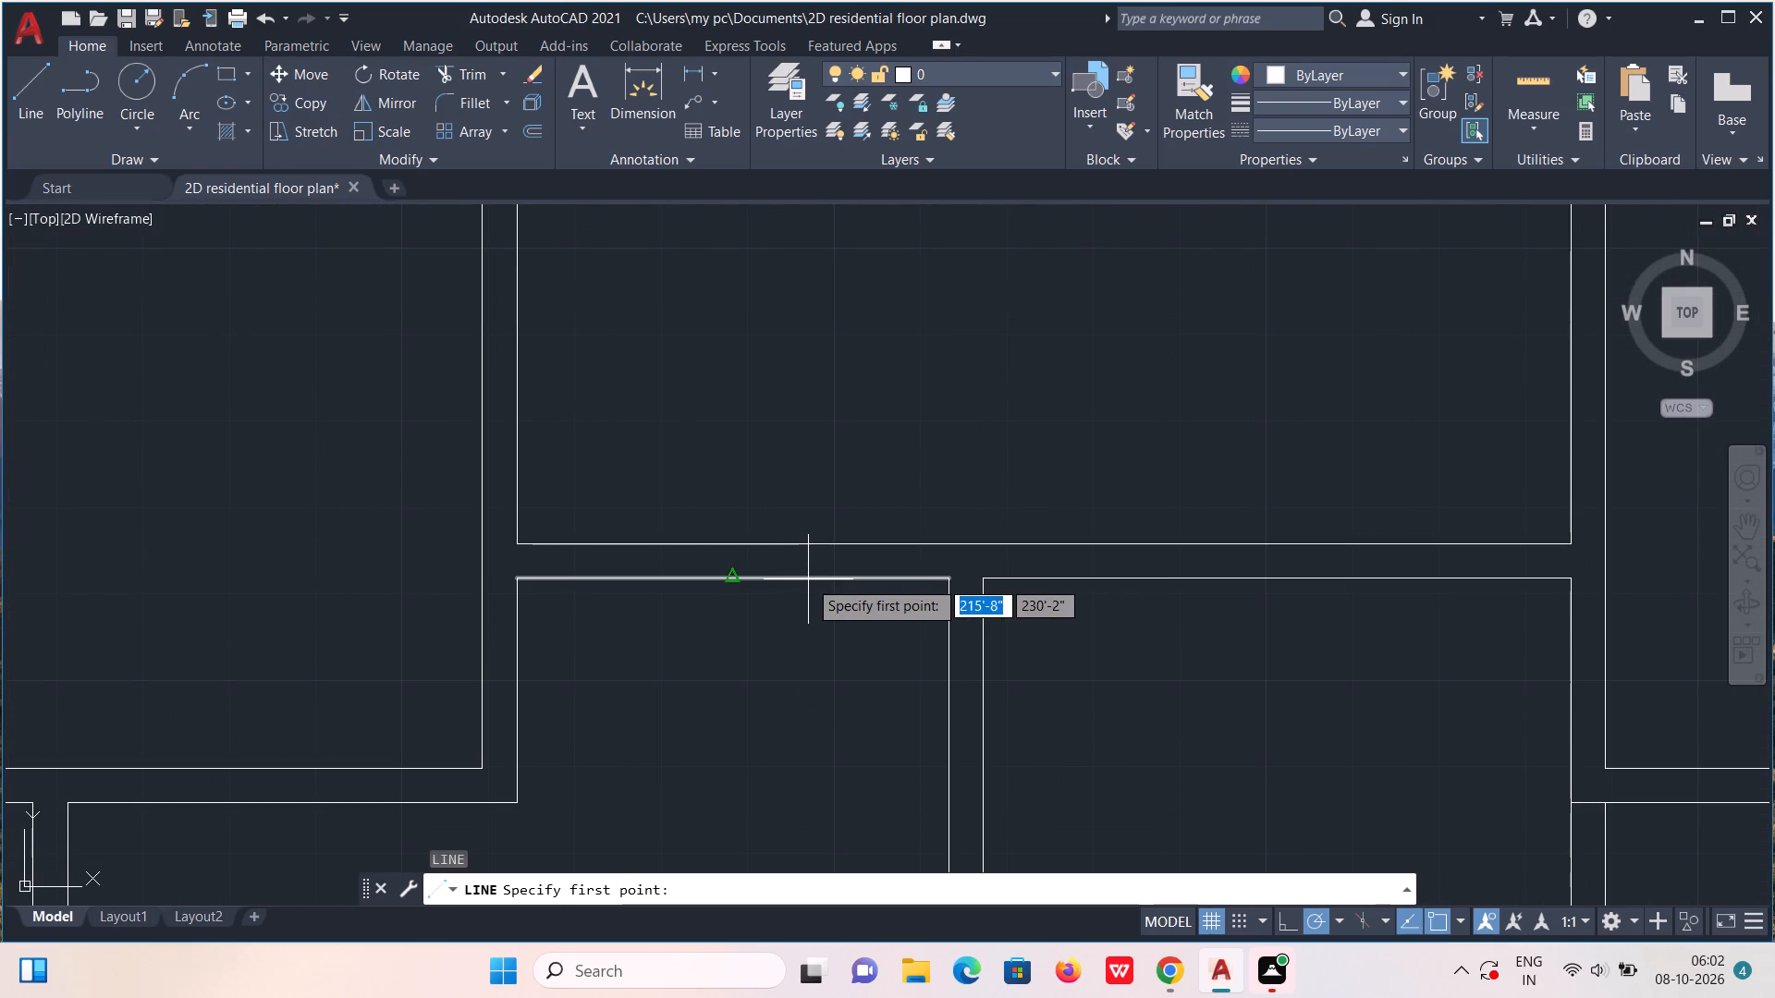
pyautogui.click(808, 579)
pyautogui.click(1076, 583)
pyautogui.press('Escape')
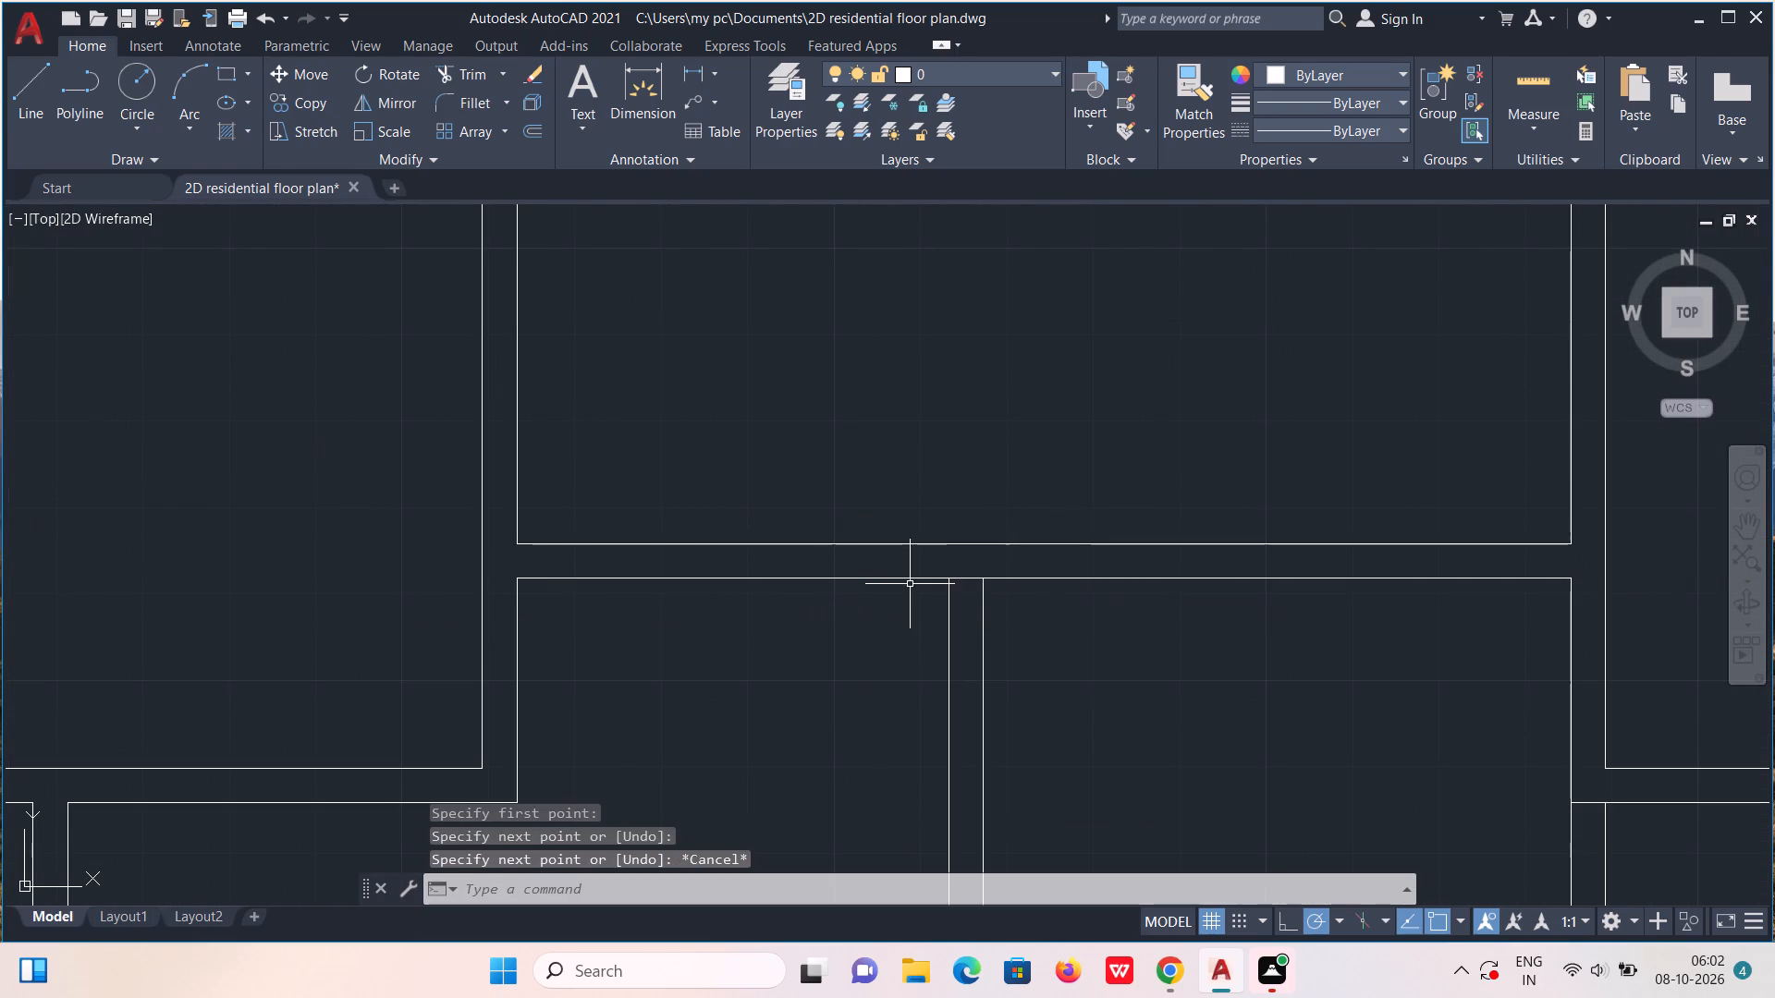
# Join the three collinear segments of the central partition's lower face into one line.
pyautogui.click(877, 578)
pyautogui.click(1180, 578)
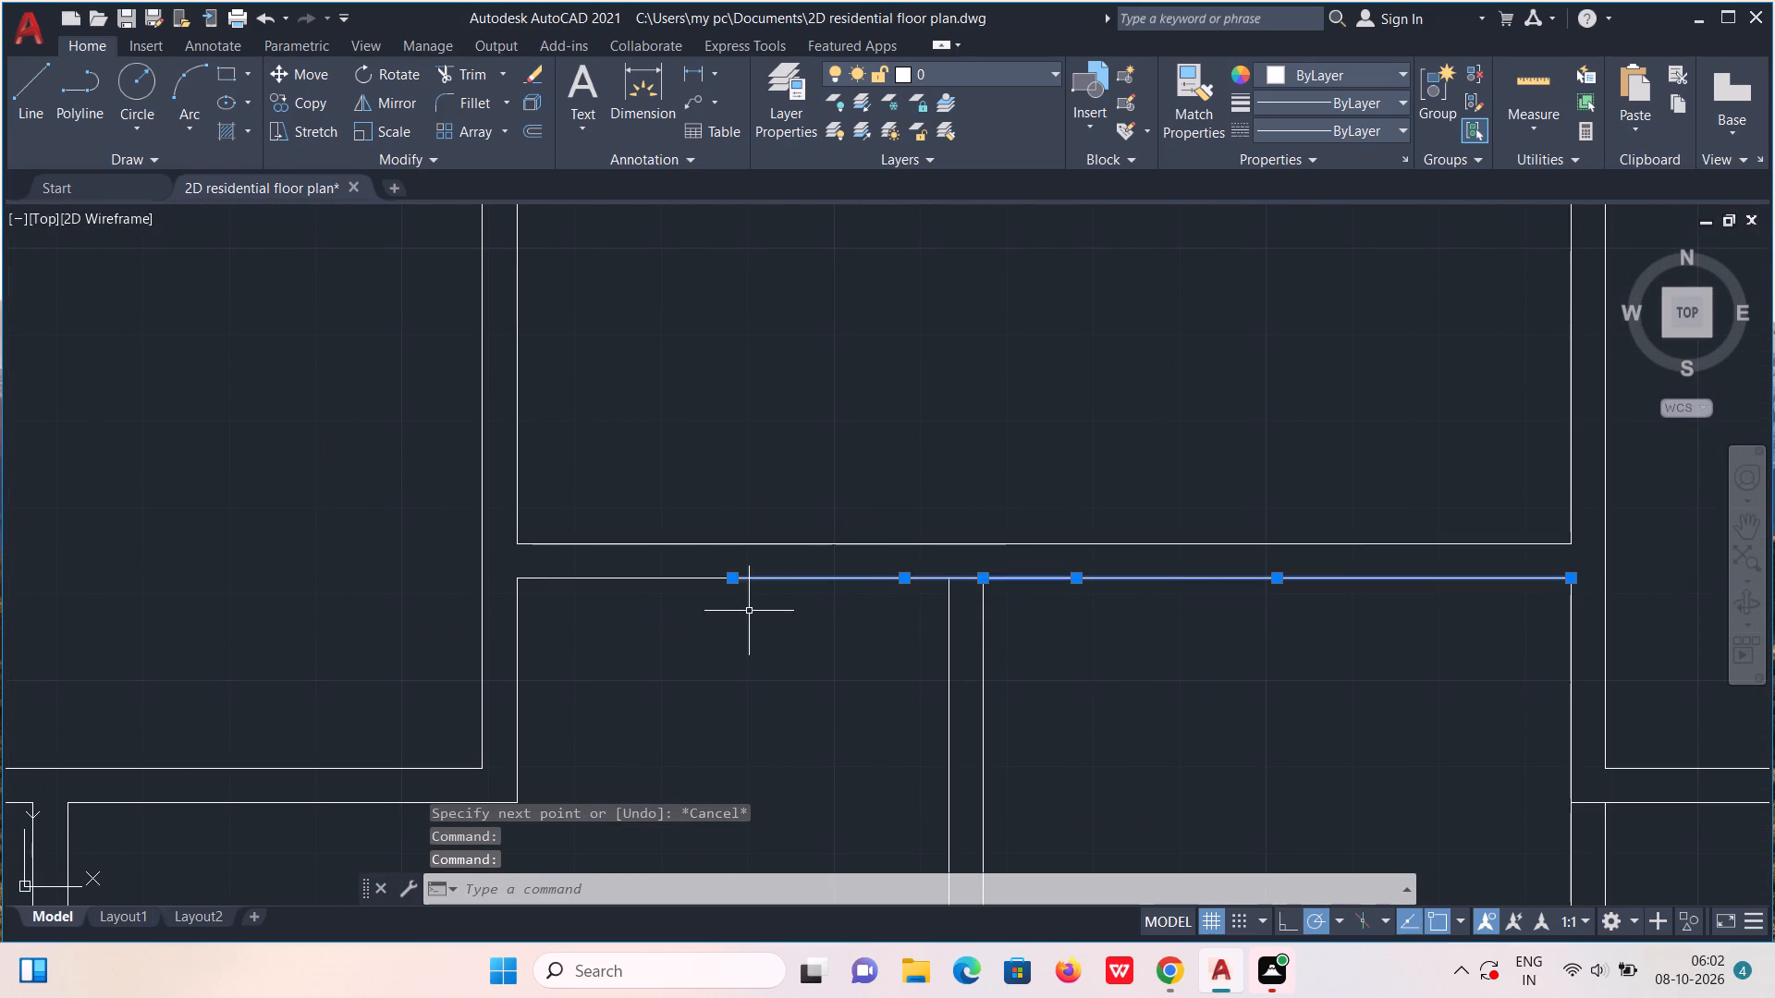
pyautogui.click(640, 578)
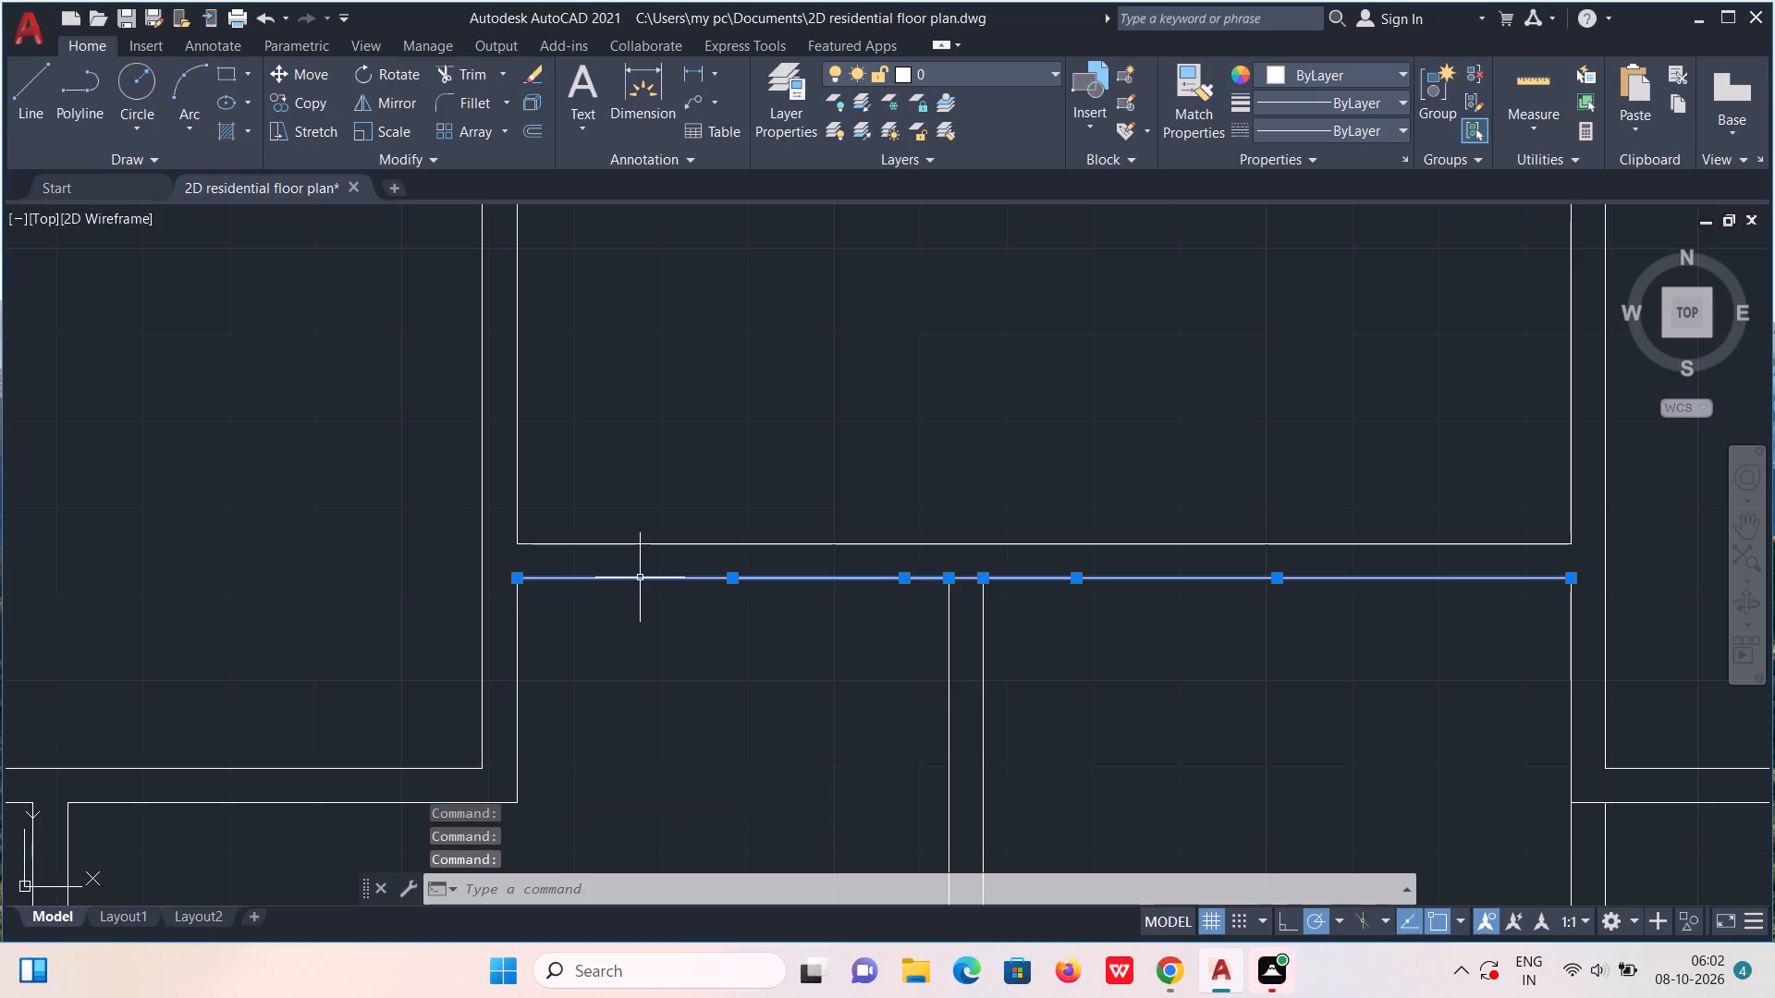
pyautogui.press('j')
pyautogui.press('Return')
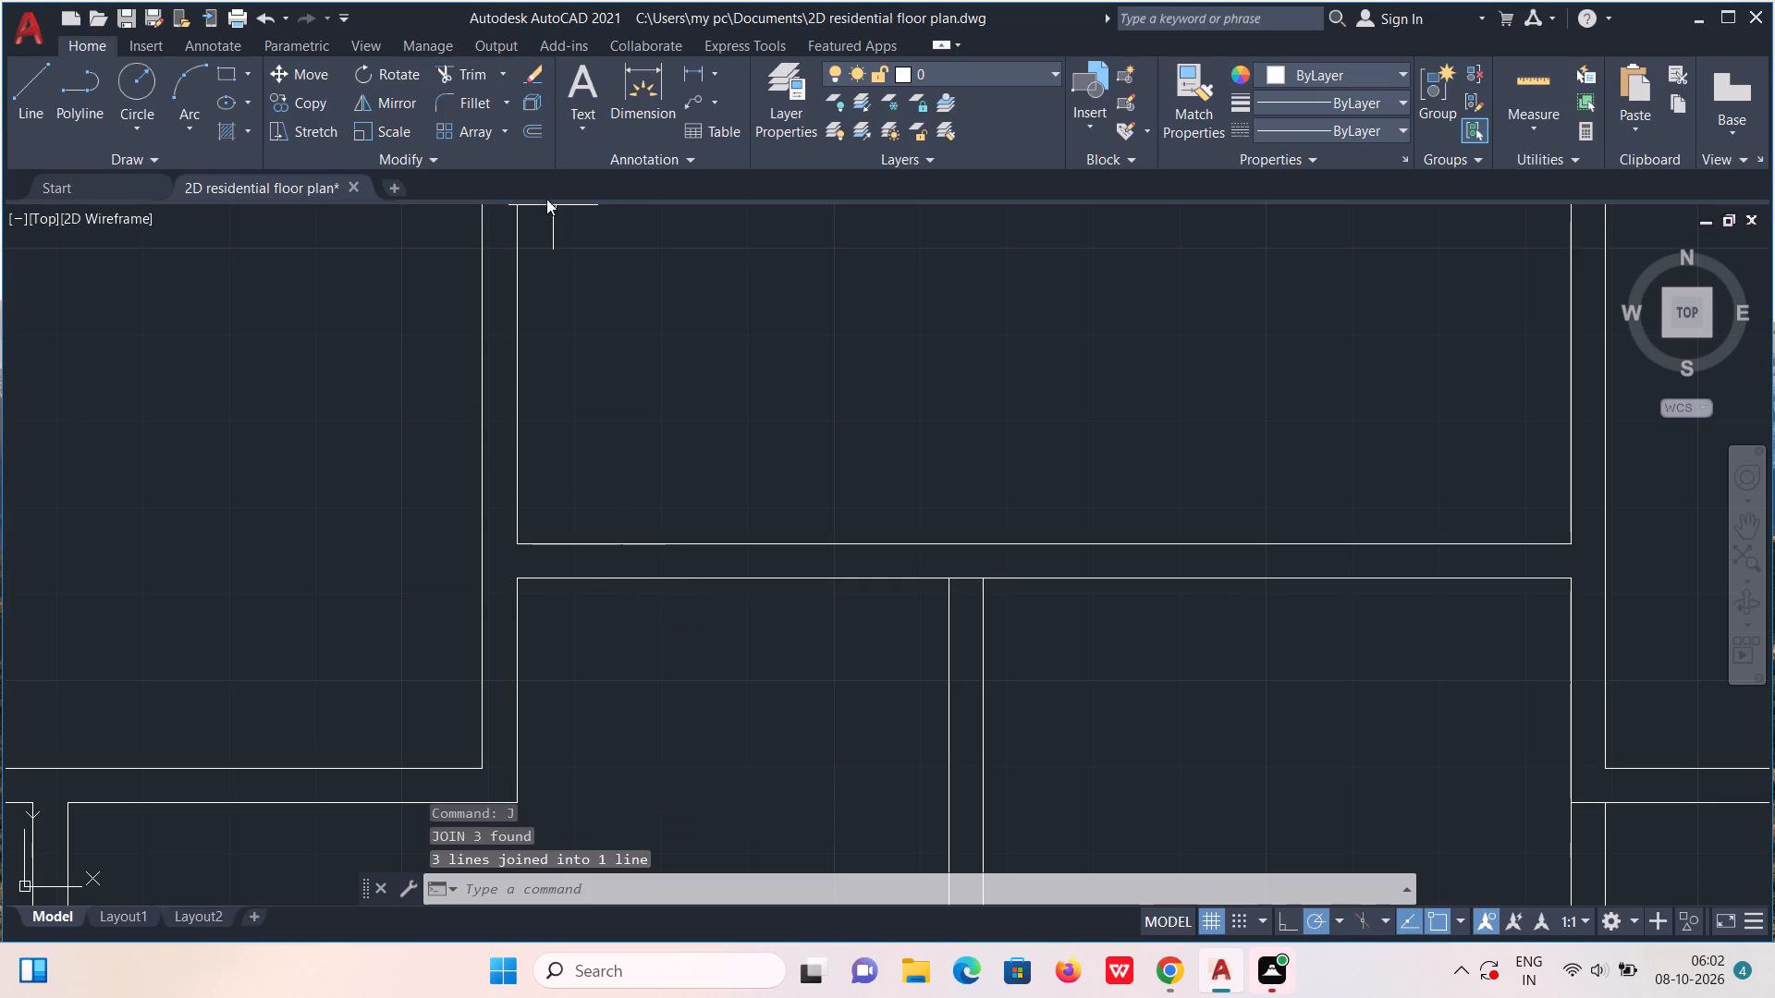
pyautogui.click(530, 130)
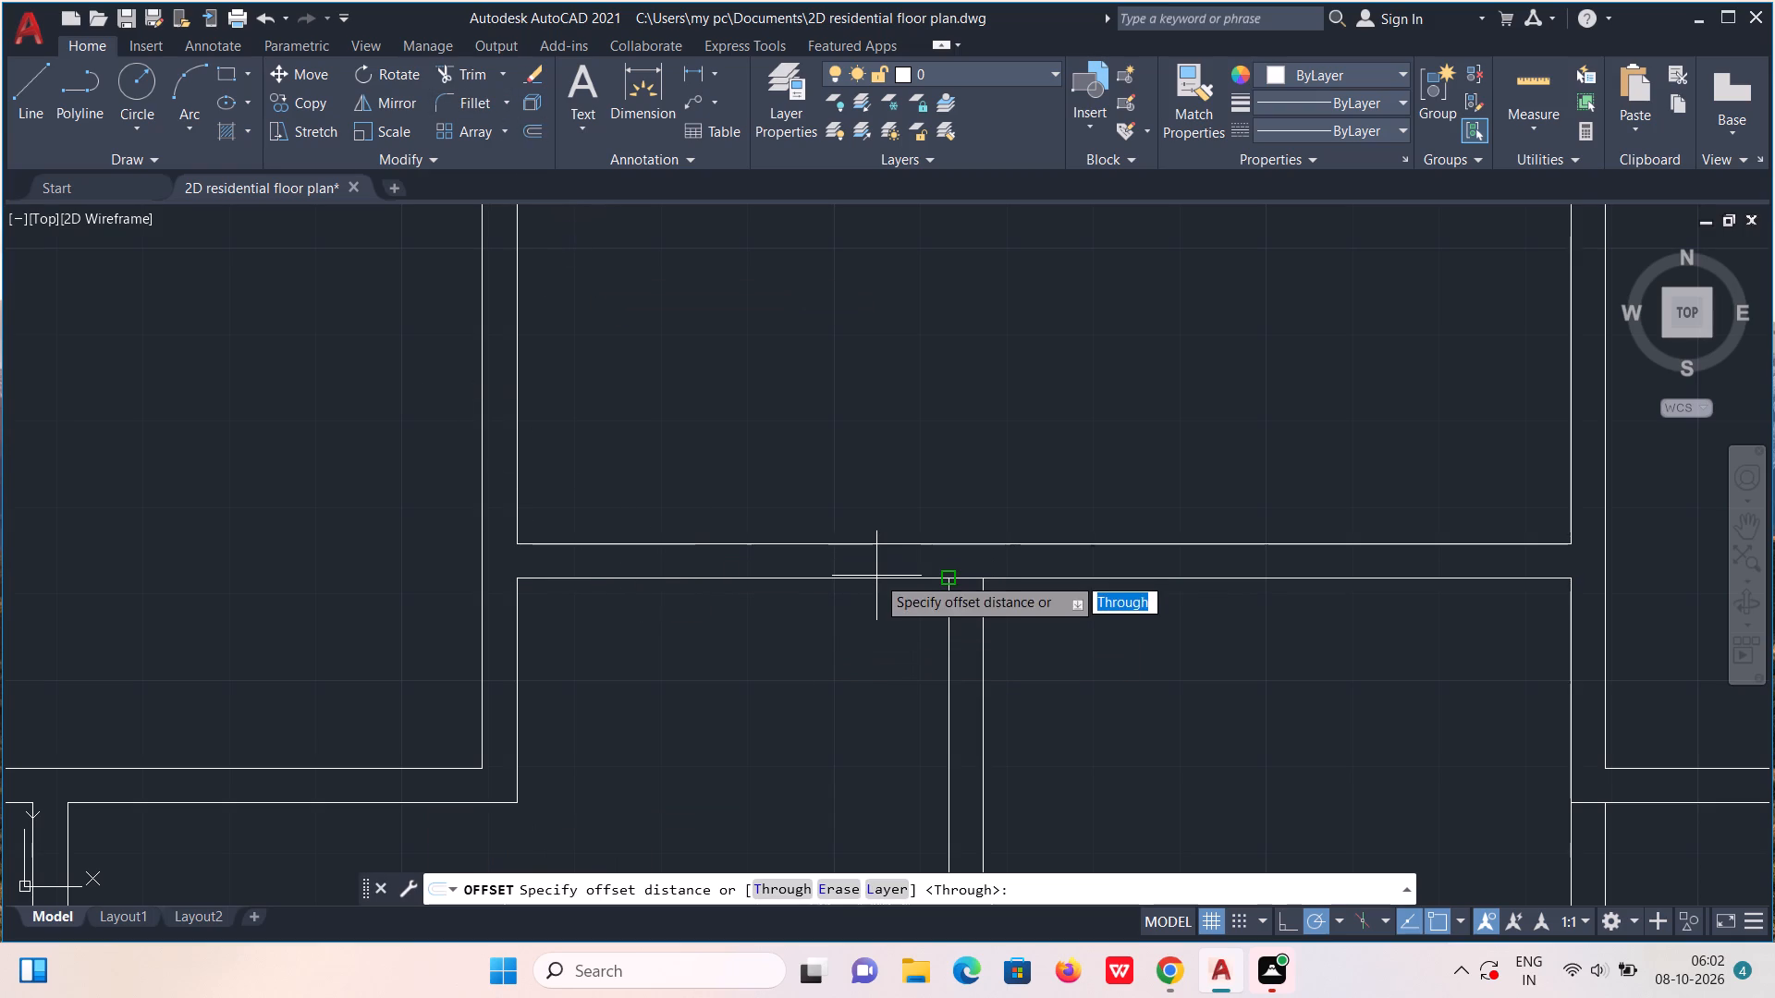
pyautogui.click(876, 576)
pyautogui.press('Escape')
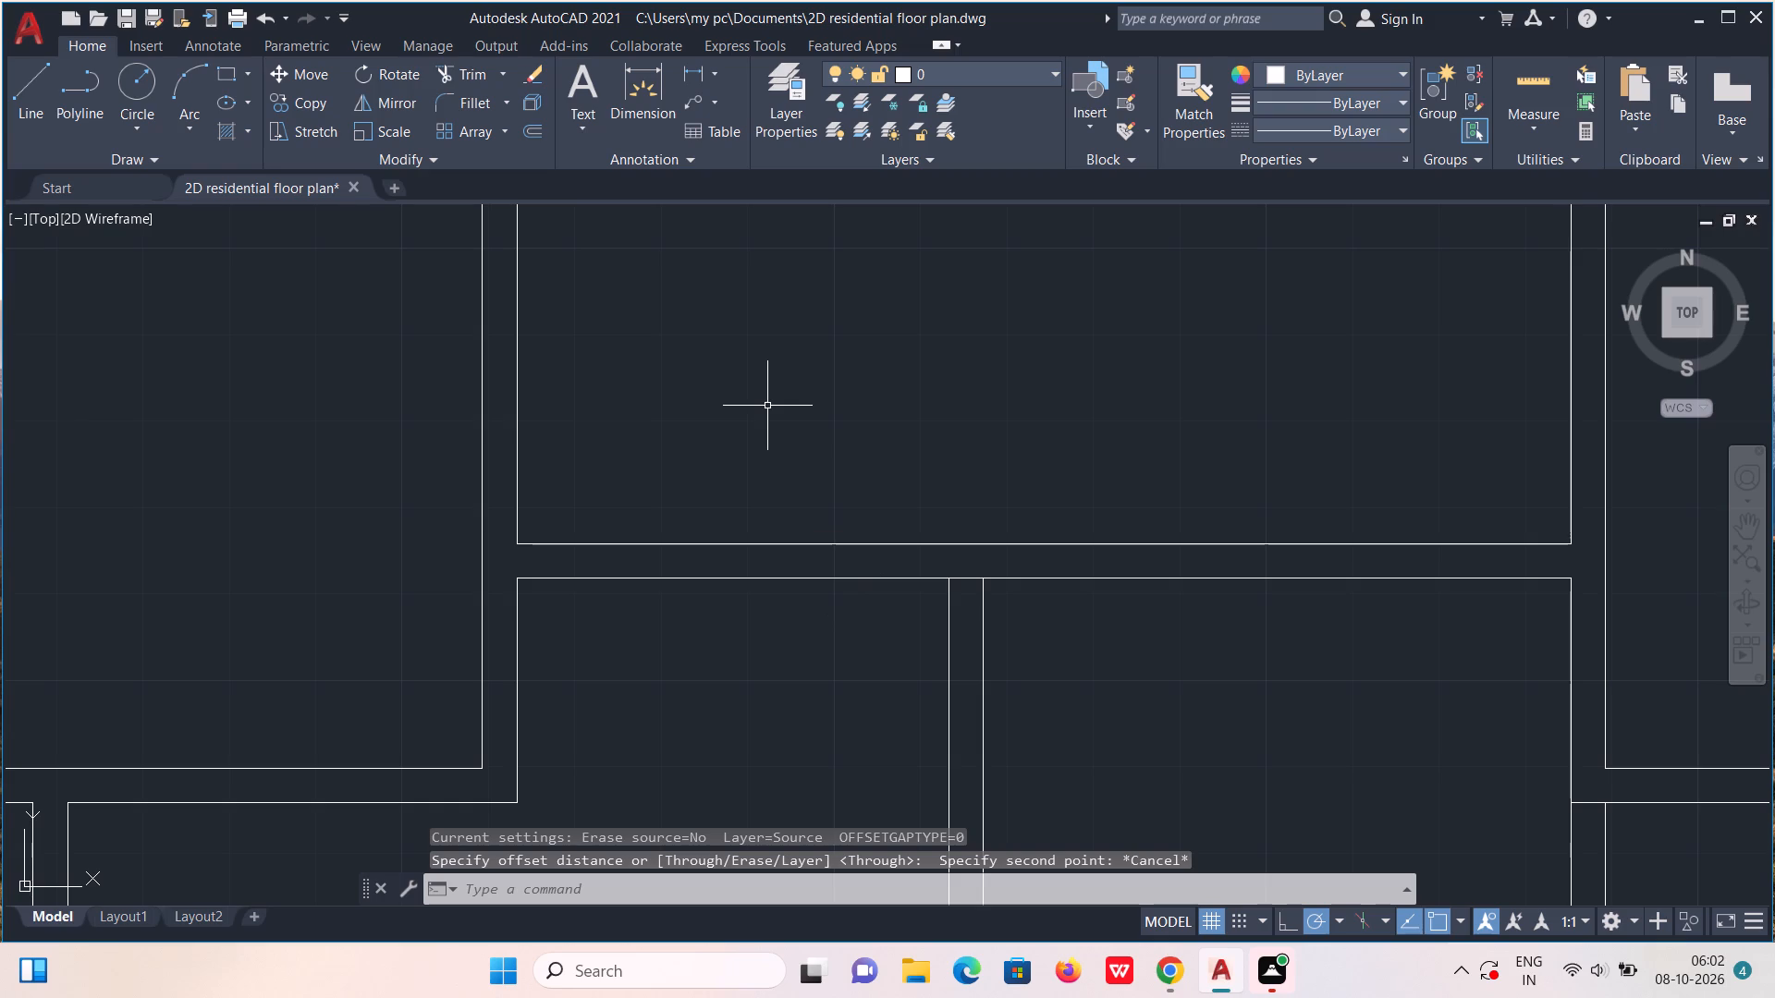
# Offset the central partition's lower face 1'5" downward, and offset that copy another 4" down to form the relocated partition.
pyautogui.click(531, 136)
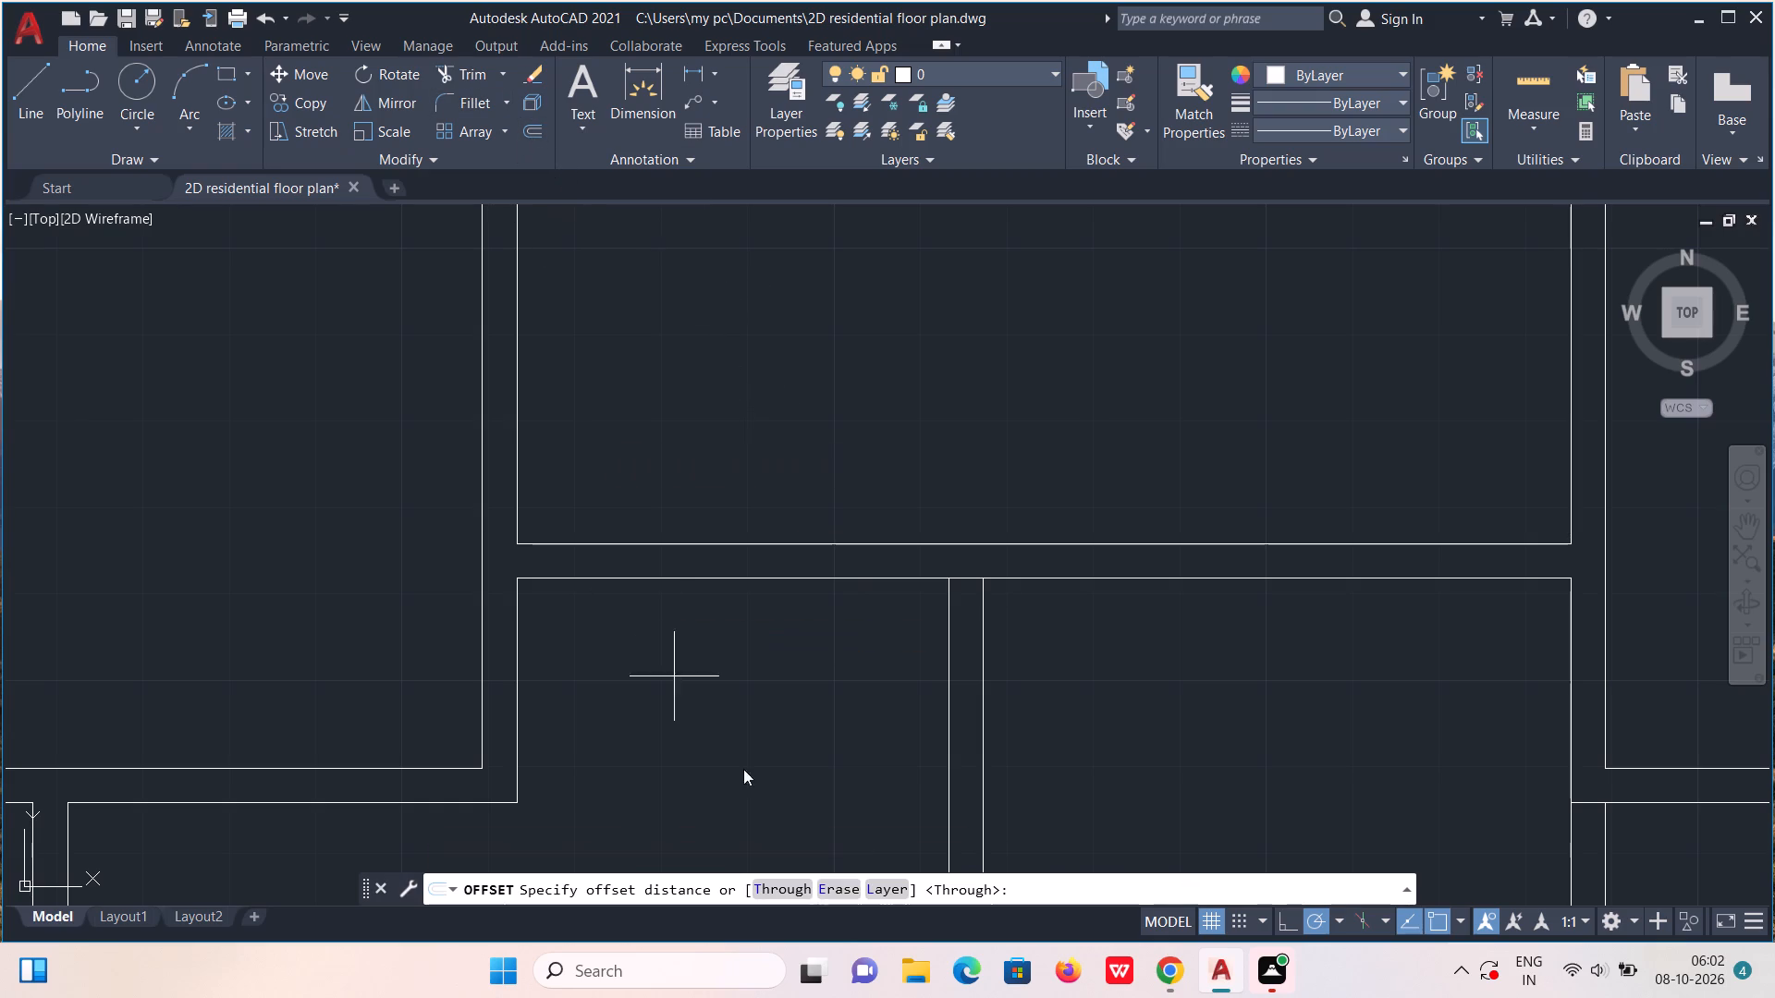
pyautogui.click(807, 890)
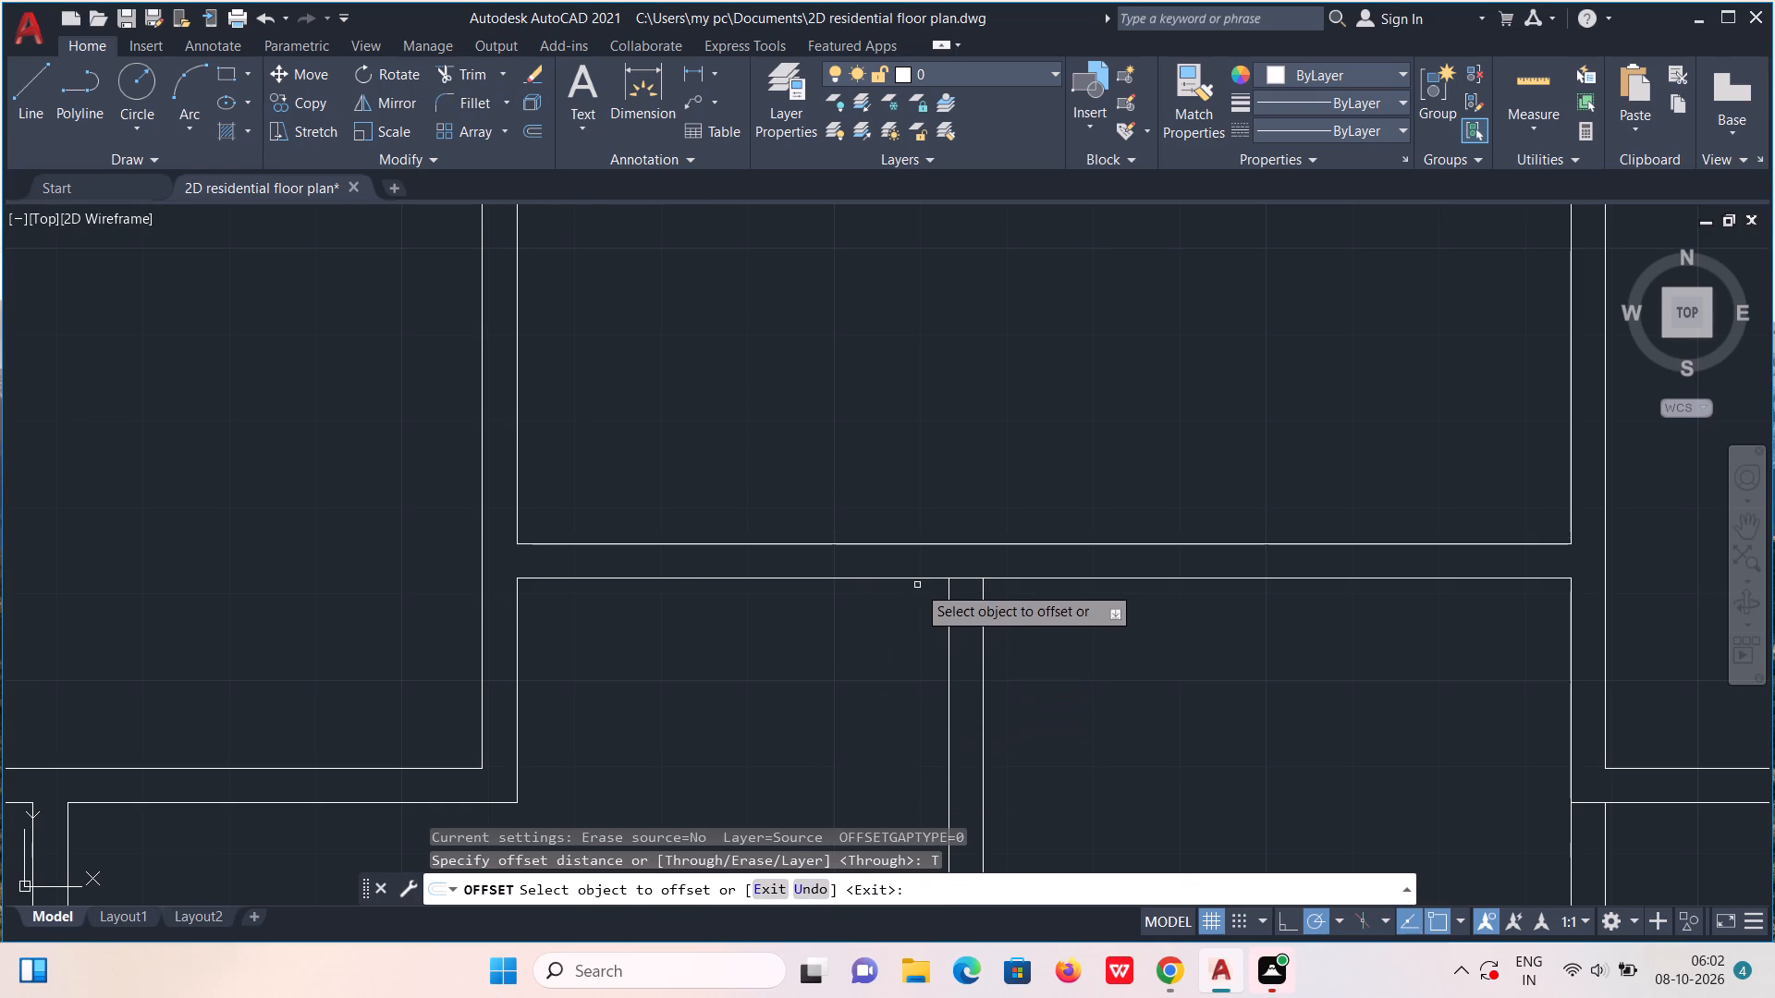
pyautogui.click(918, 578)
pyautogui.press('1')
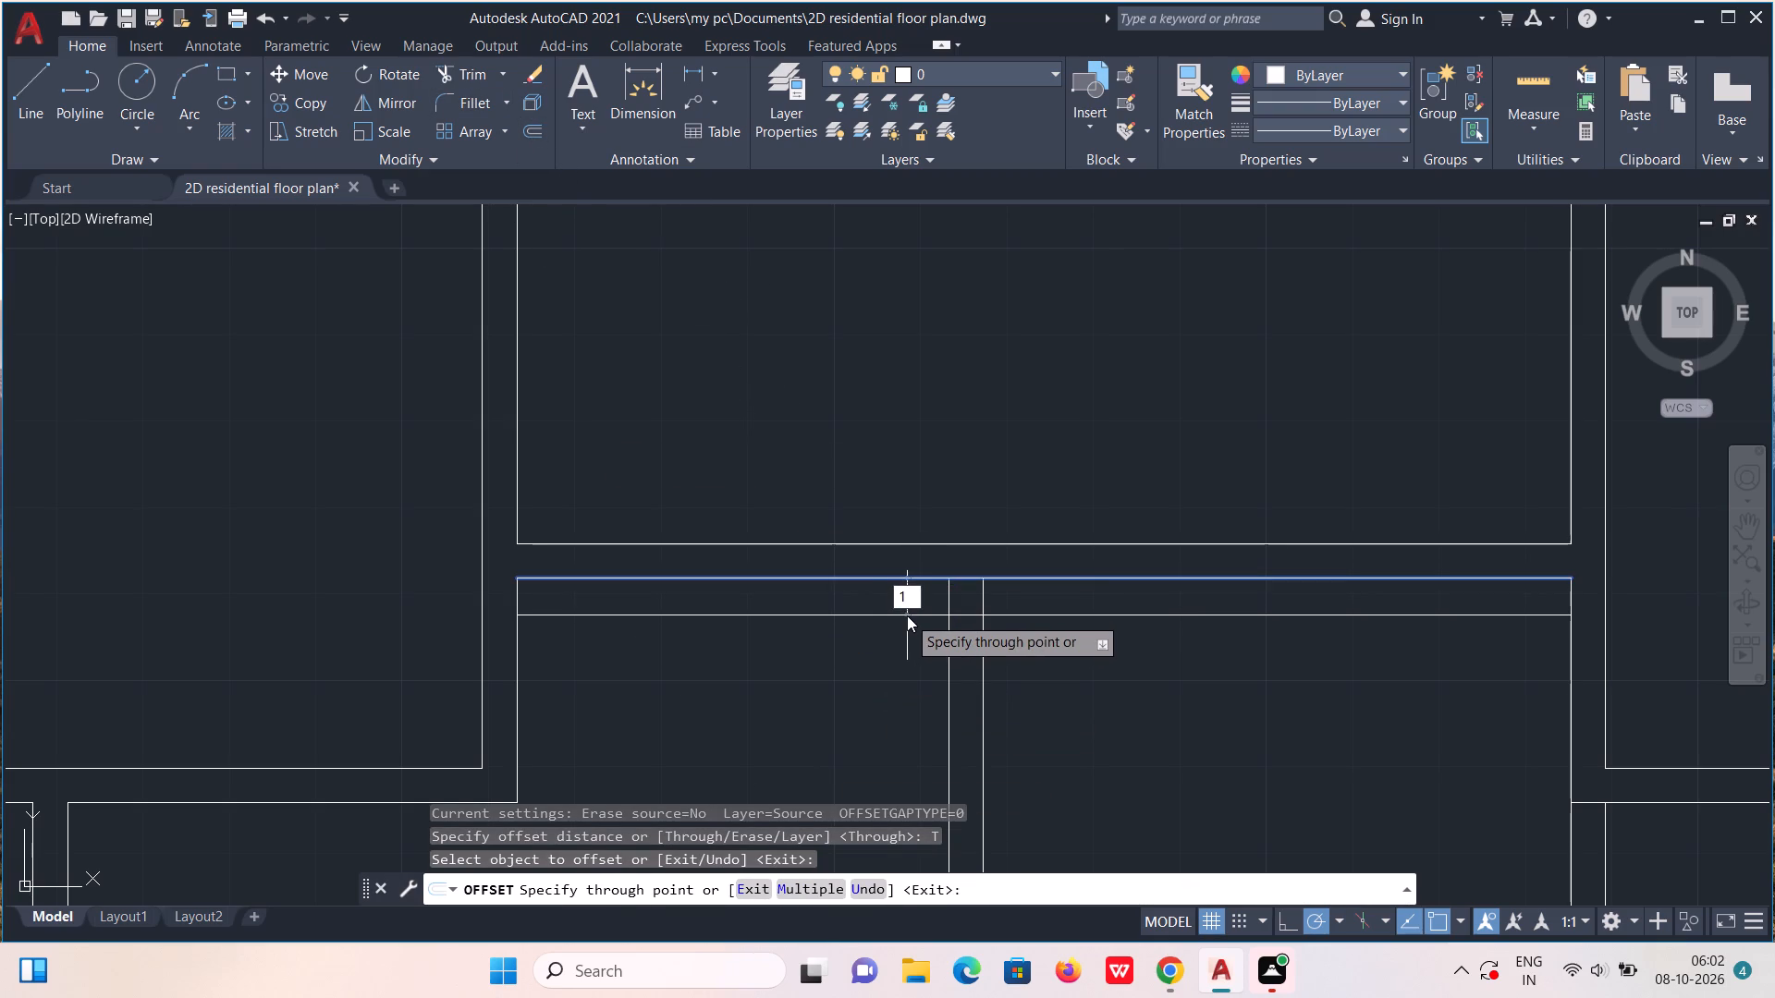
pyautogui.press("'")
pyautogui.write('5"')
pyautogui.press('Return')
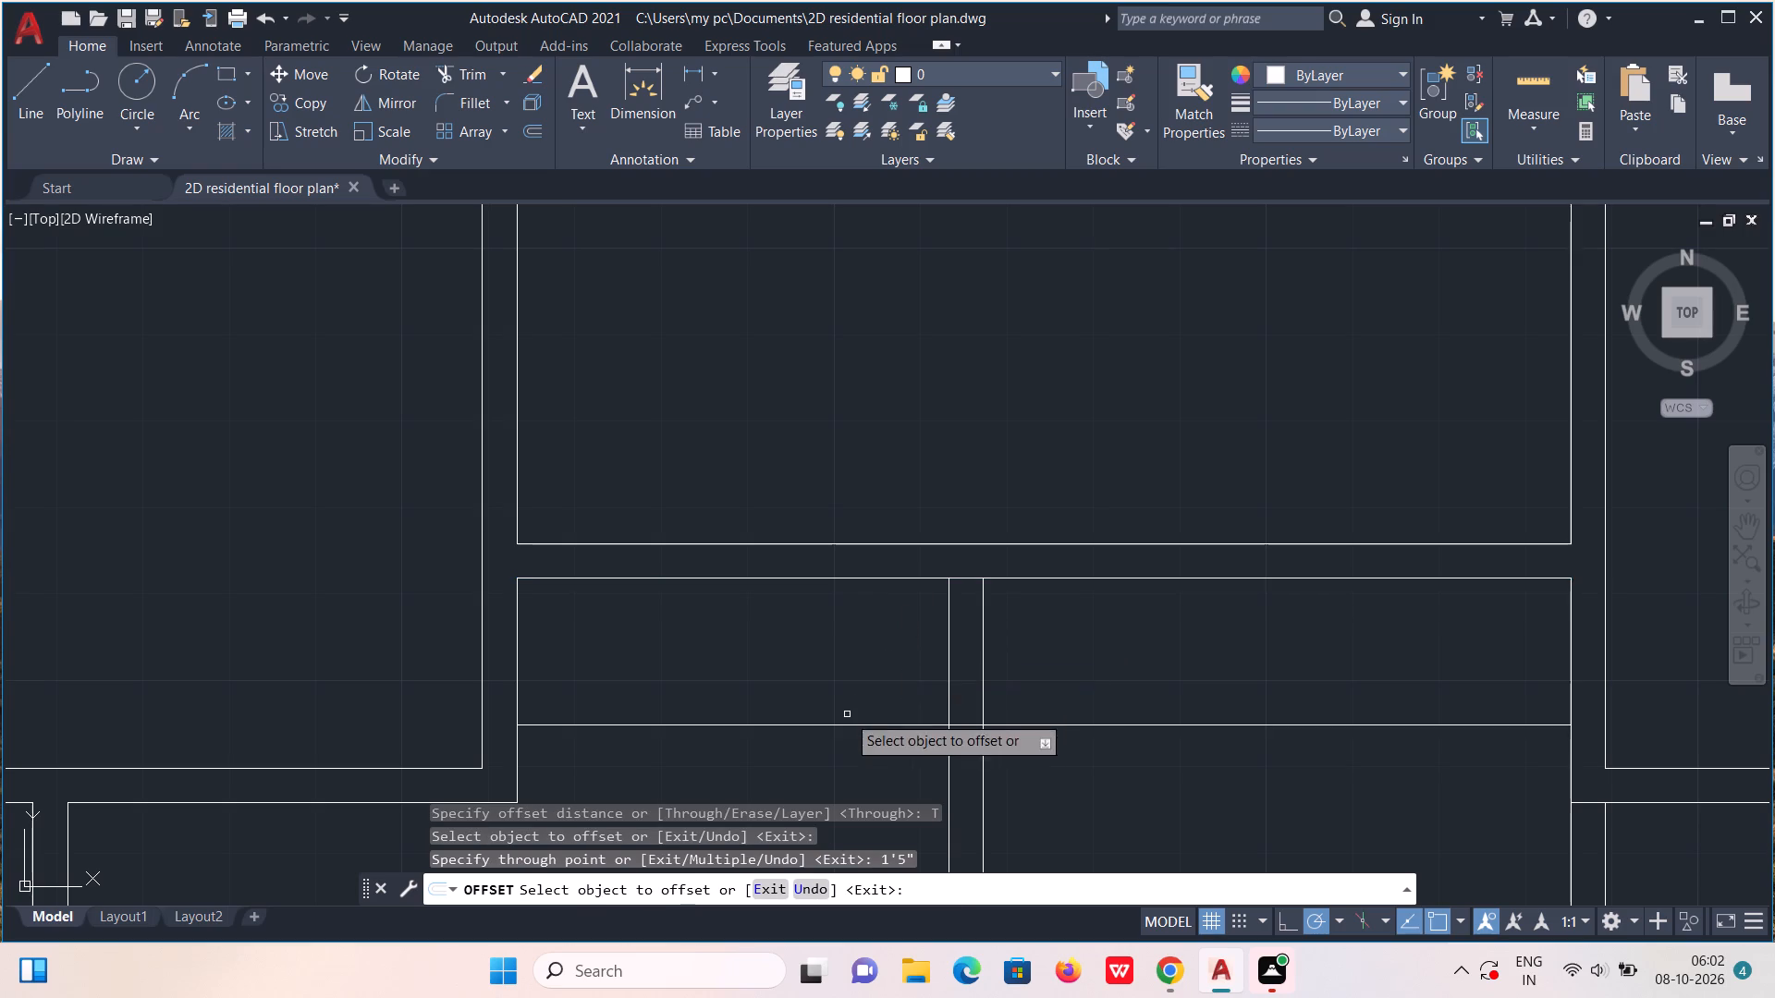
pyautogui.scroll(-1, 843, 719)
pyautogui.moveTo(843, 719); pyautogui.dragTo(886, 592, button='middle')
pyautogui.click(882, 596)
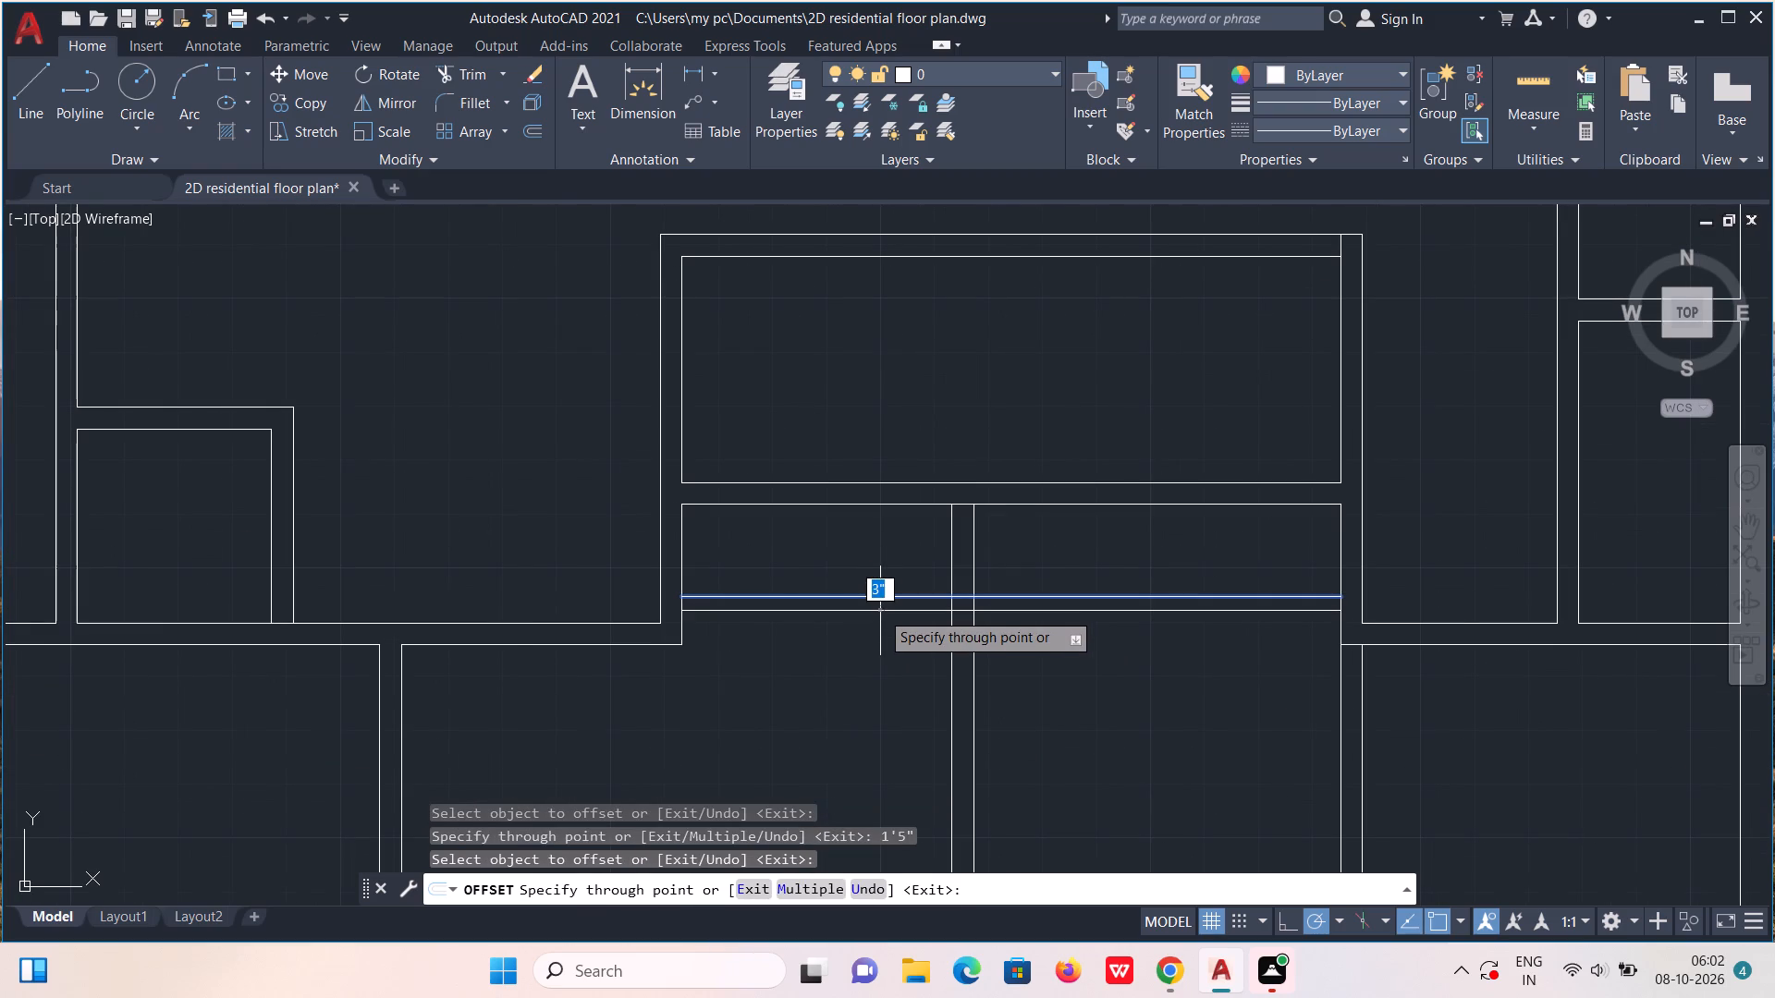
pyautogui.press('4')
pyautogui.hotkey('shift', '"')
pyautogui.press('Return')
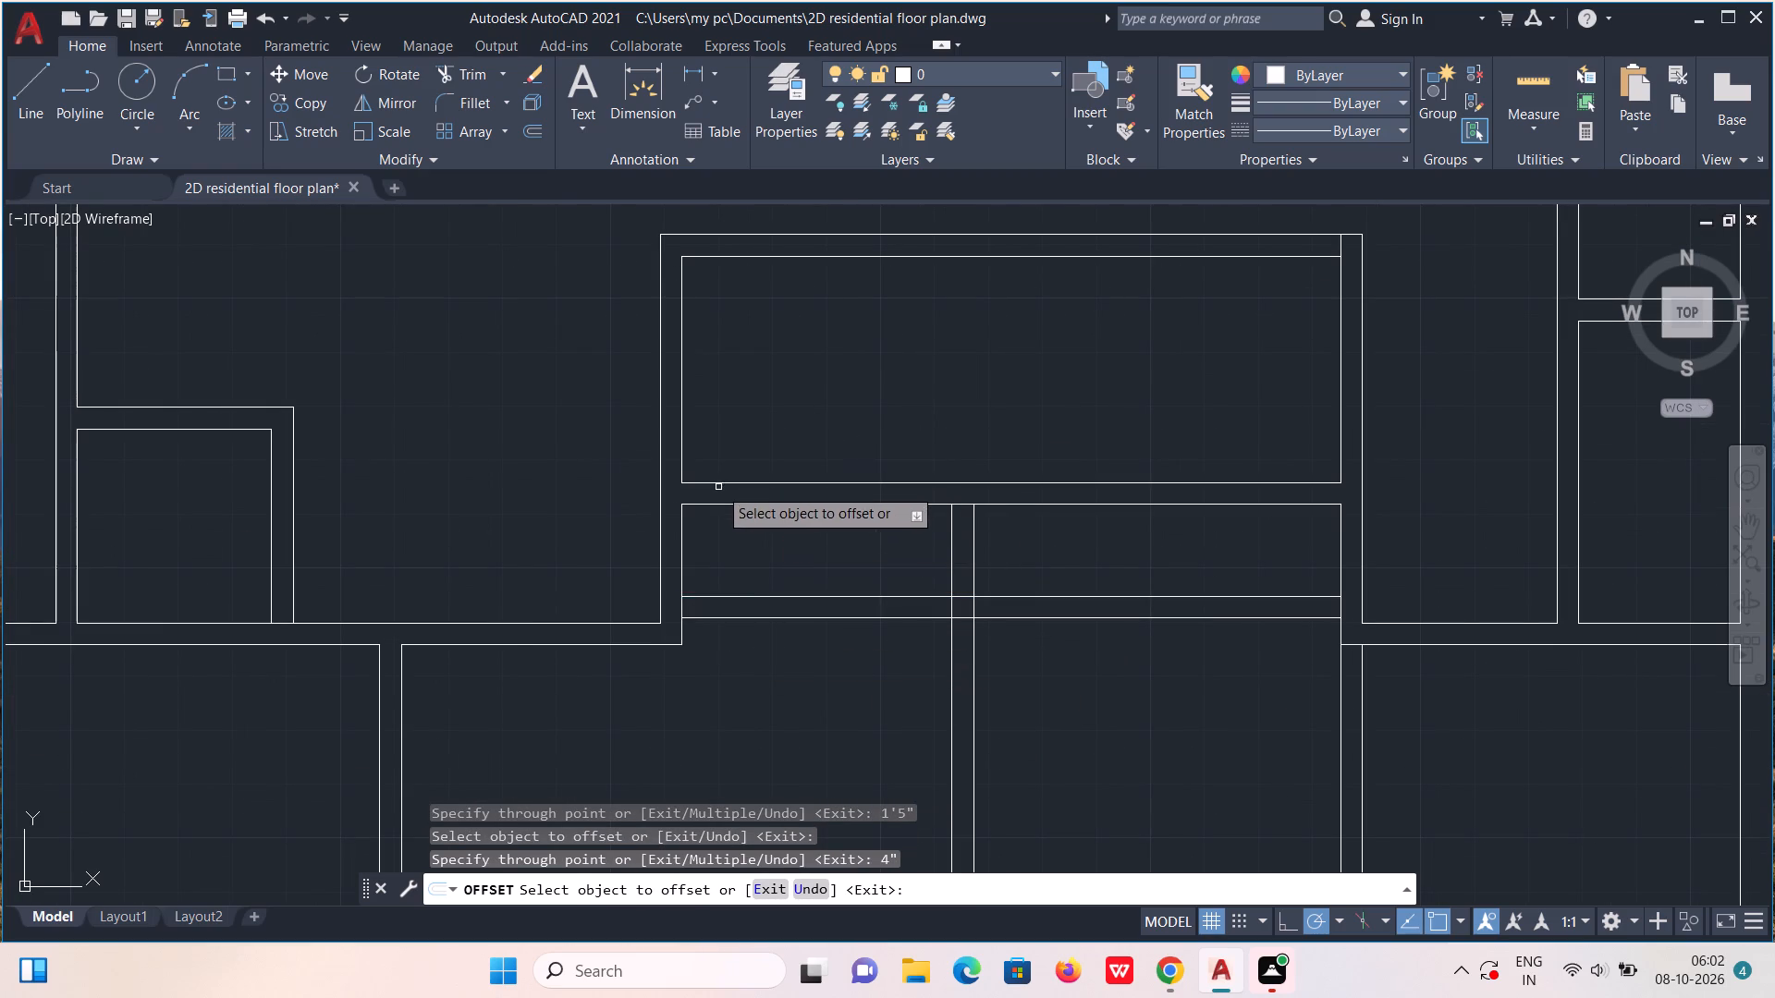
pyautogui.press('Escape')
# Draw a line on the central room's left wall inner face, closing the gap at the old partition's end.
pyautogui.scroll(3, 681, 525)
pyautogui.press('l')
pyautogui.press('Return')
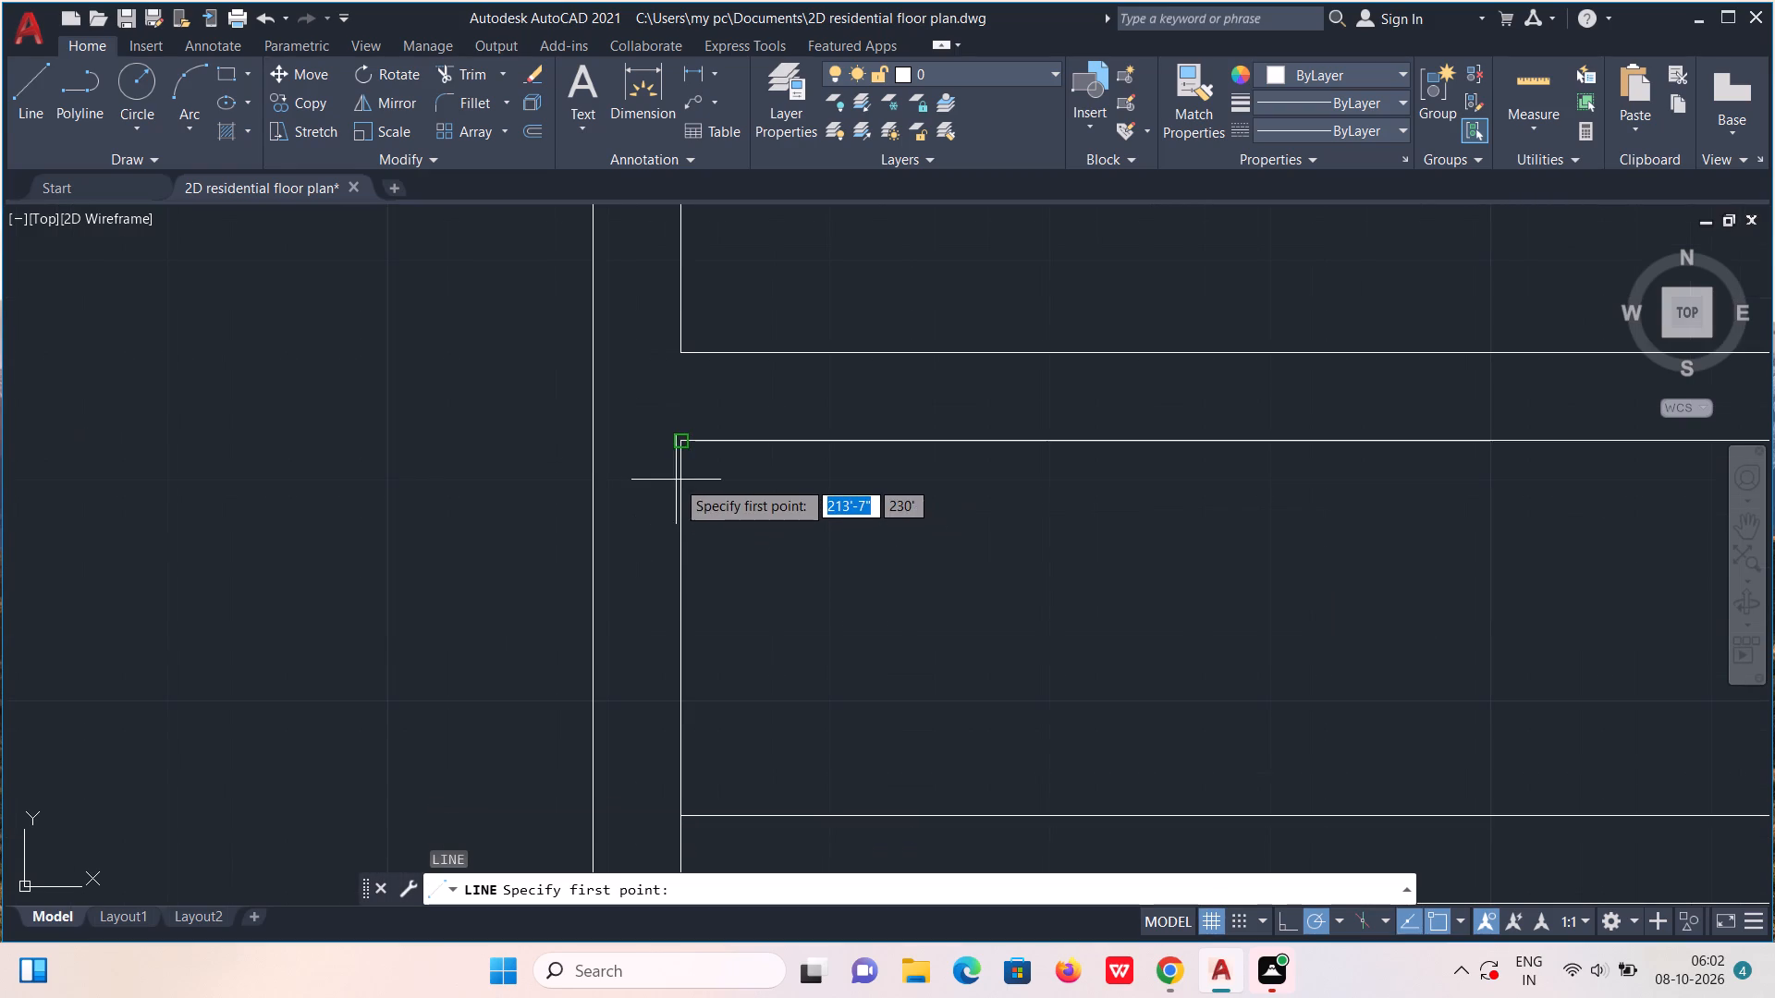
pyautogui.click(677, 444)
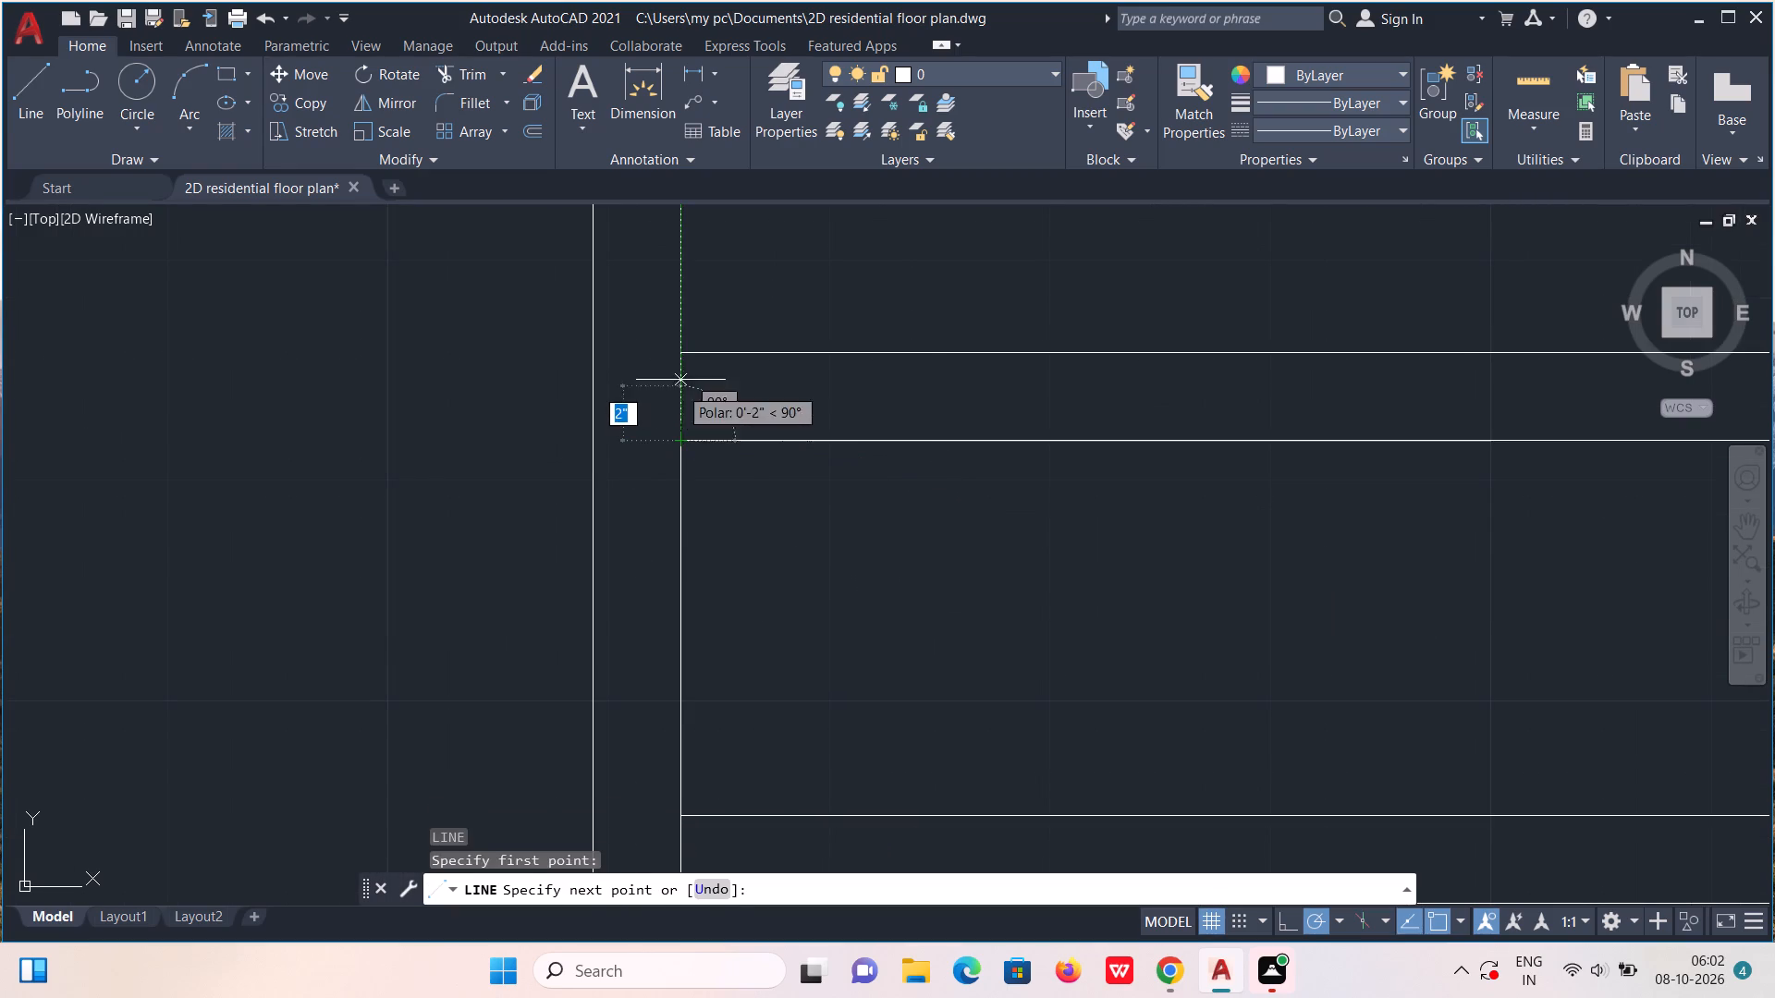
pyautogui.click(684, 349)
pyautogui.press('Escape')
# Draw a line on the central room's right wall inner face, closing the gap at the old partition's other end.
pyautogui.scroll(-2, 688, 367)
pyautogui.moveTo(1209, 429); pyautogui.dragTo(615, 578, button='middle')
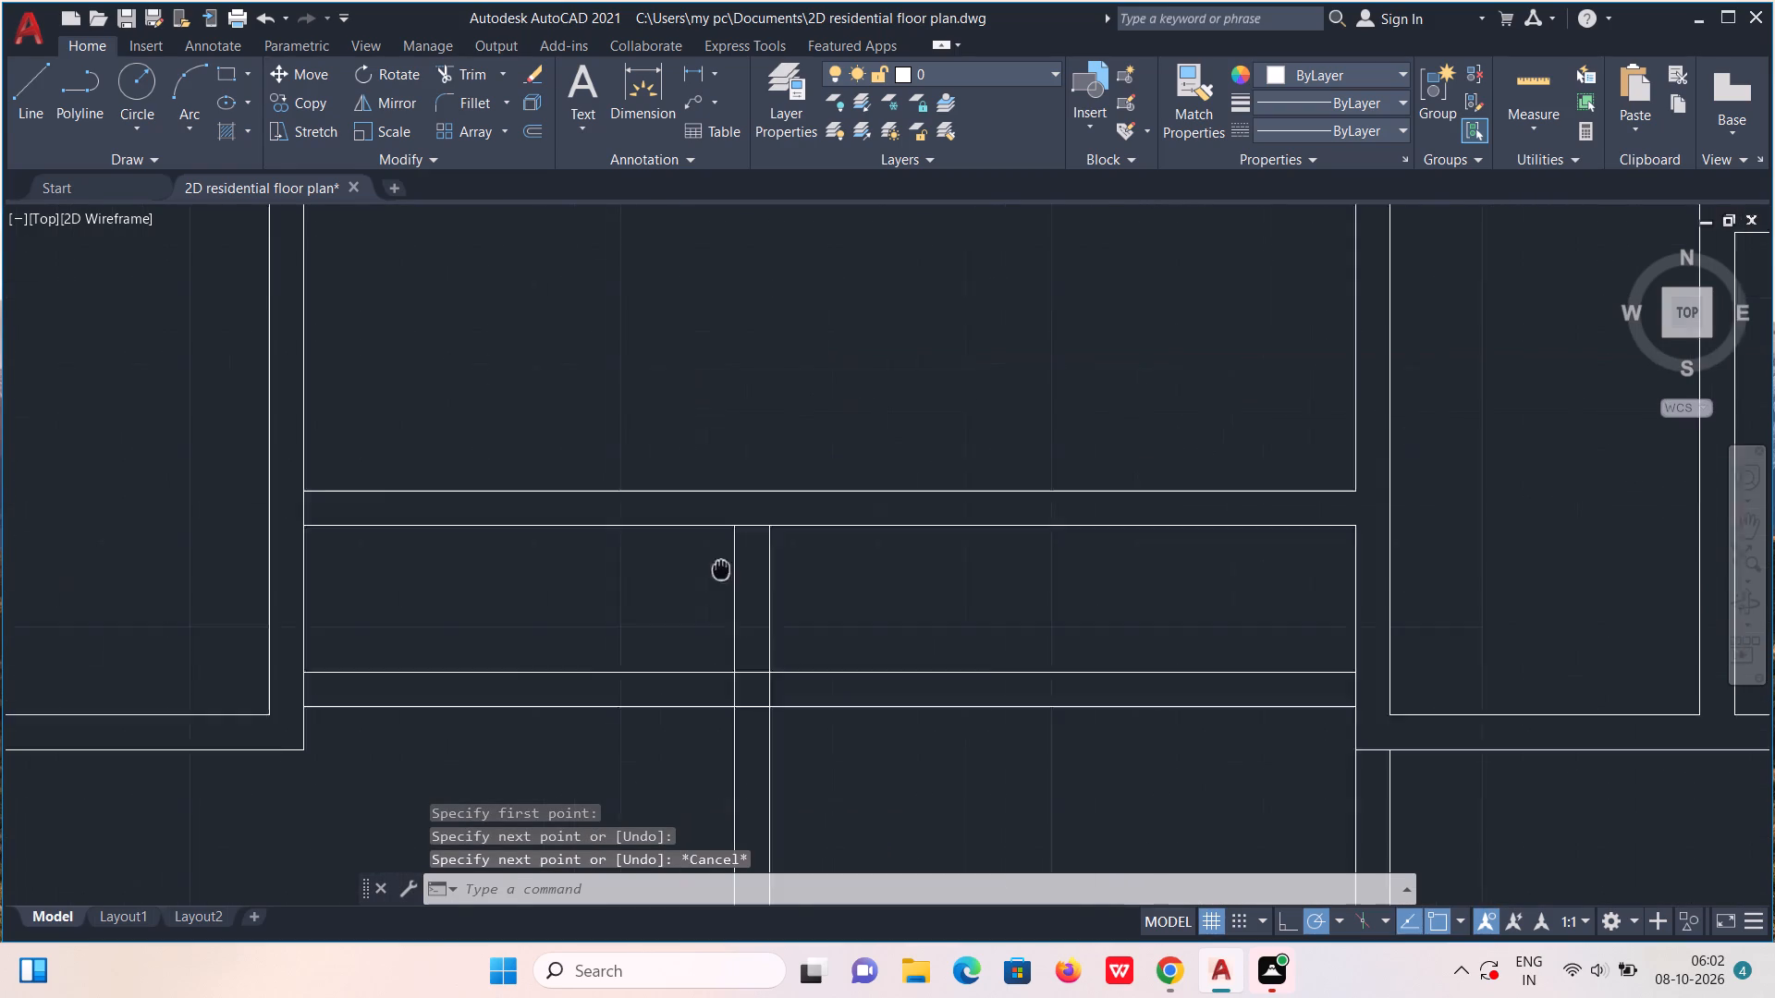
pyautogui.moveTo(615, 578); pyautogui.dragTo(532, 577, button='middle')
pyautogui.scroll(2, 1052, 559)
pyautogui.press('l')
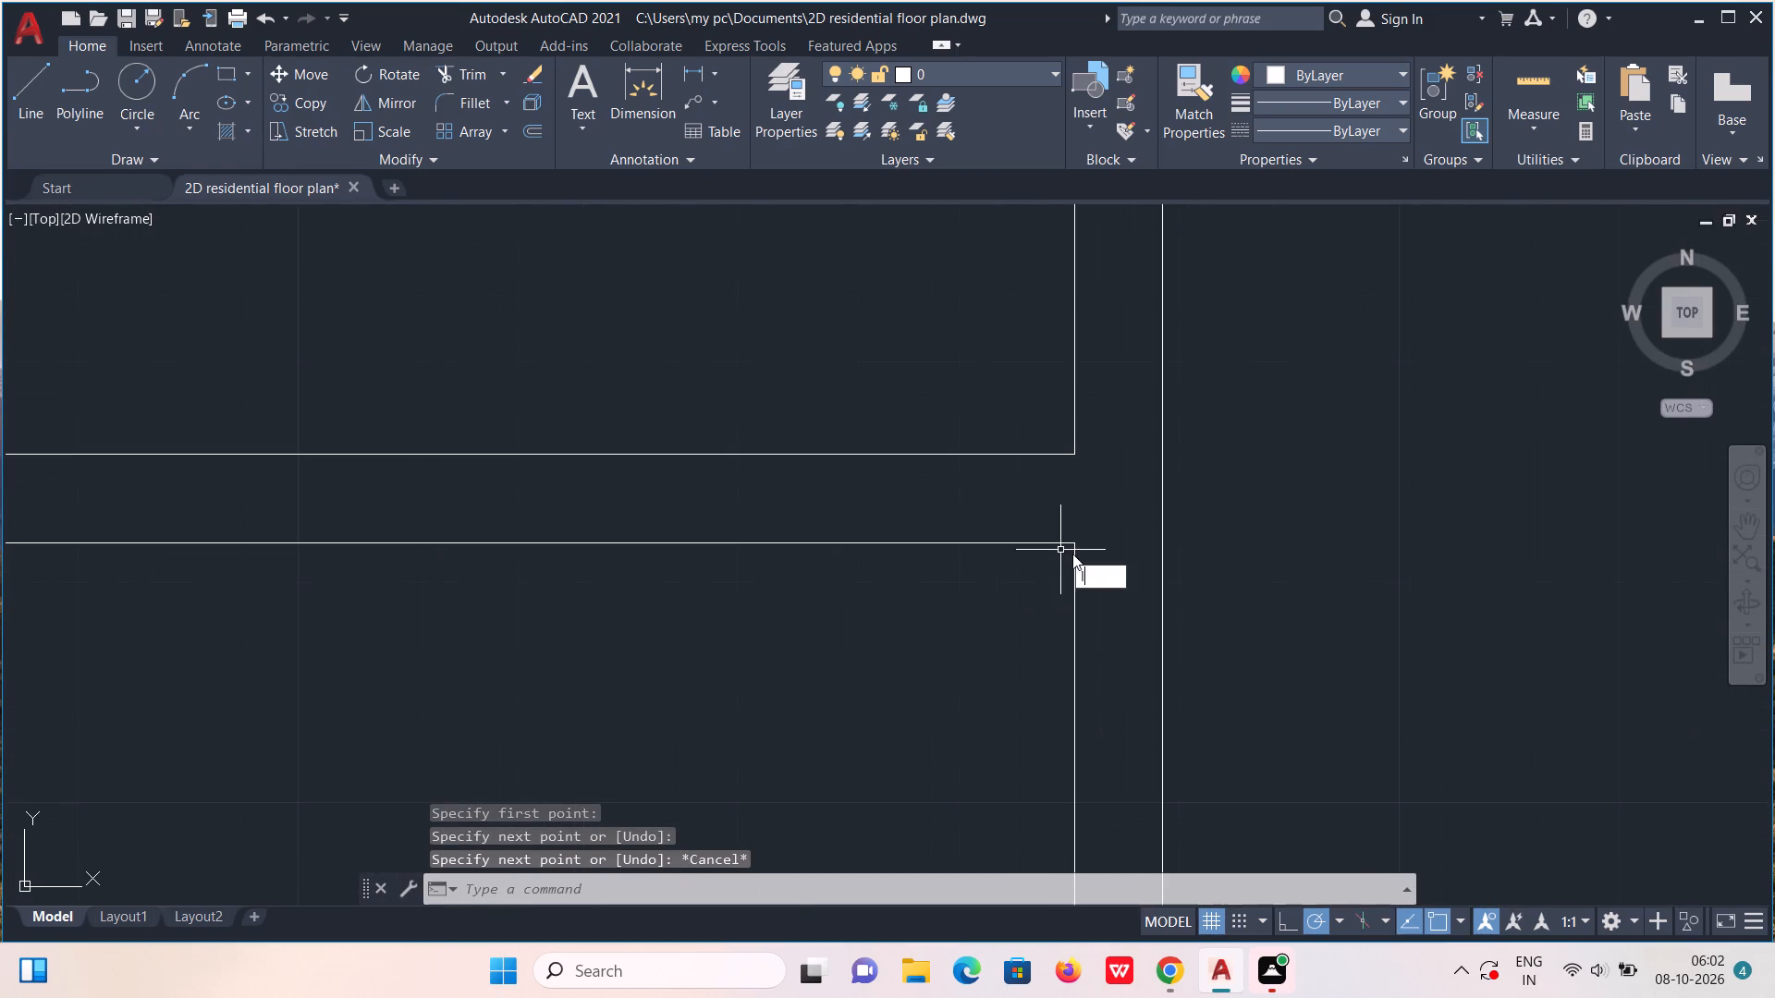
pyautogui.press('Return')
pyautogui.click(1070, 547)
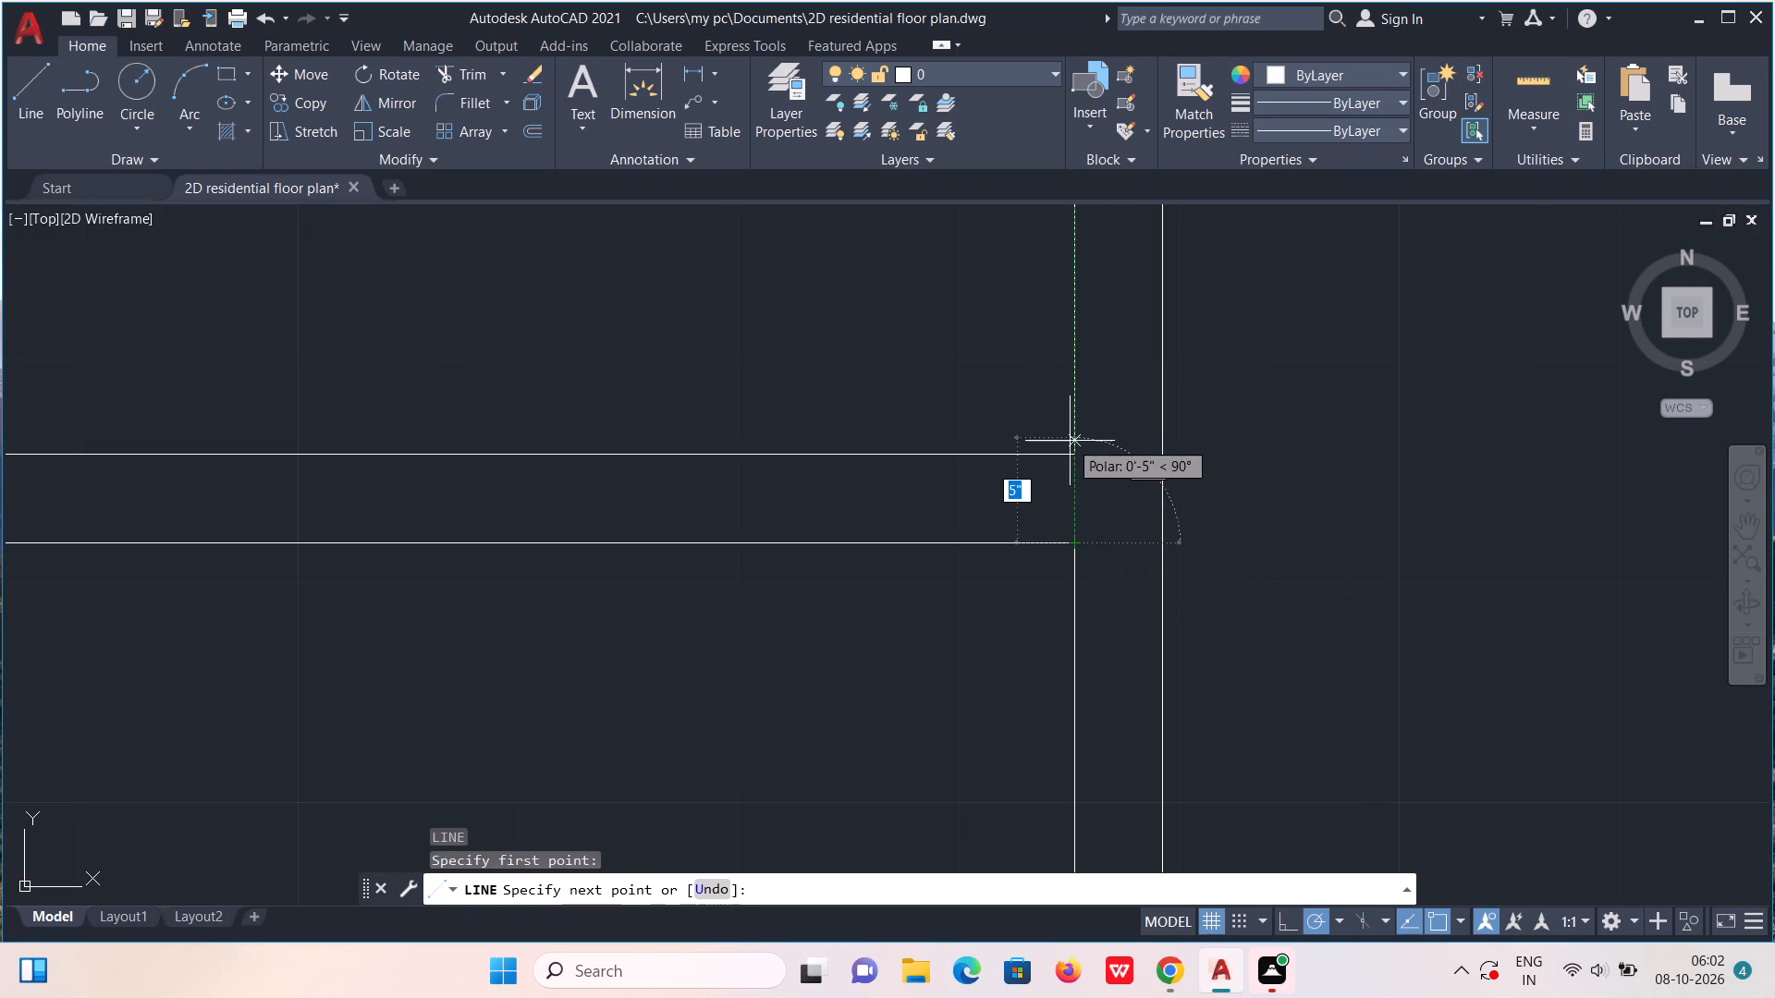
pyautogui.click(1072, 444)
pyautogui.press('Escape')
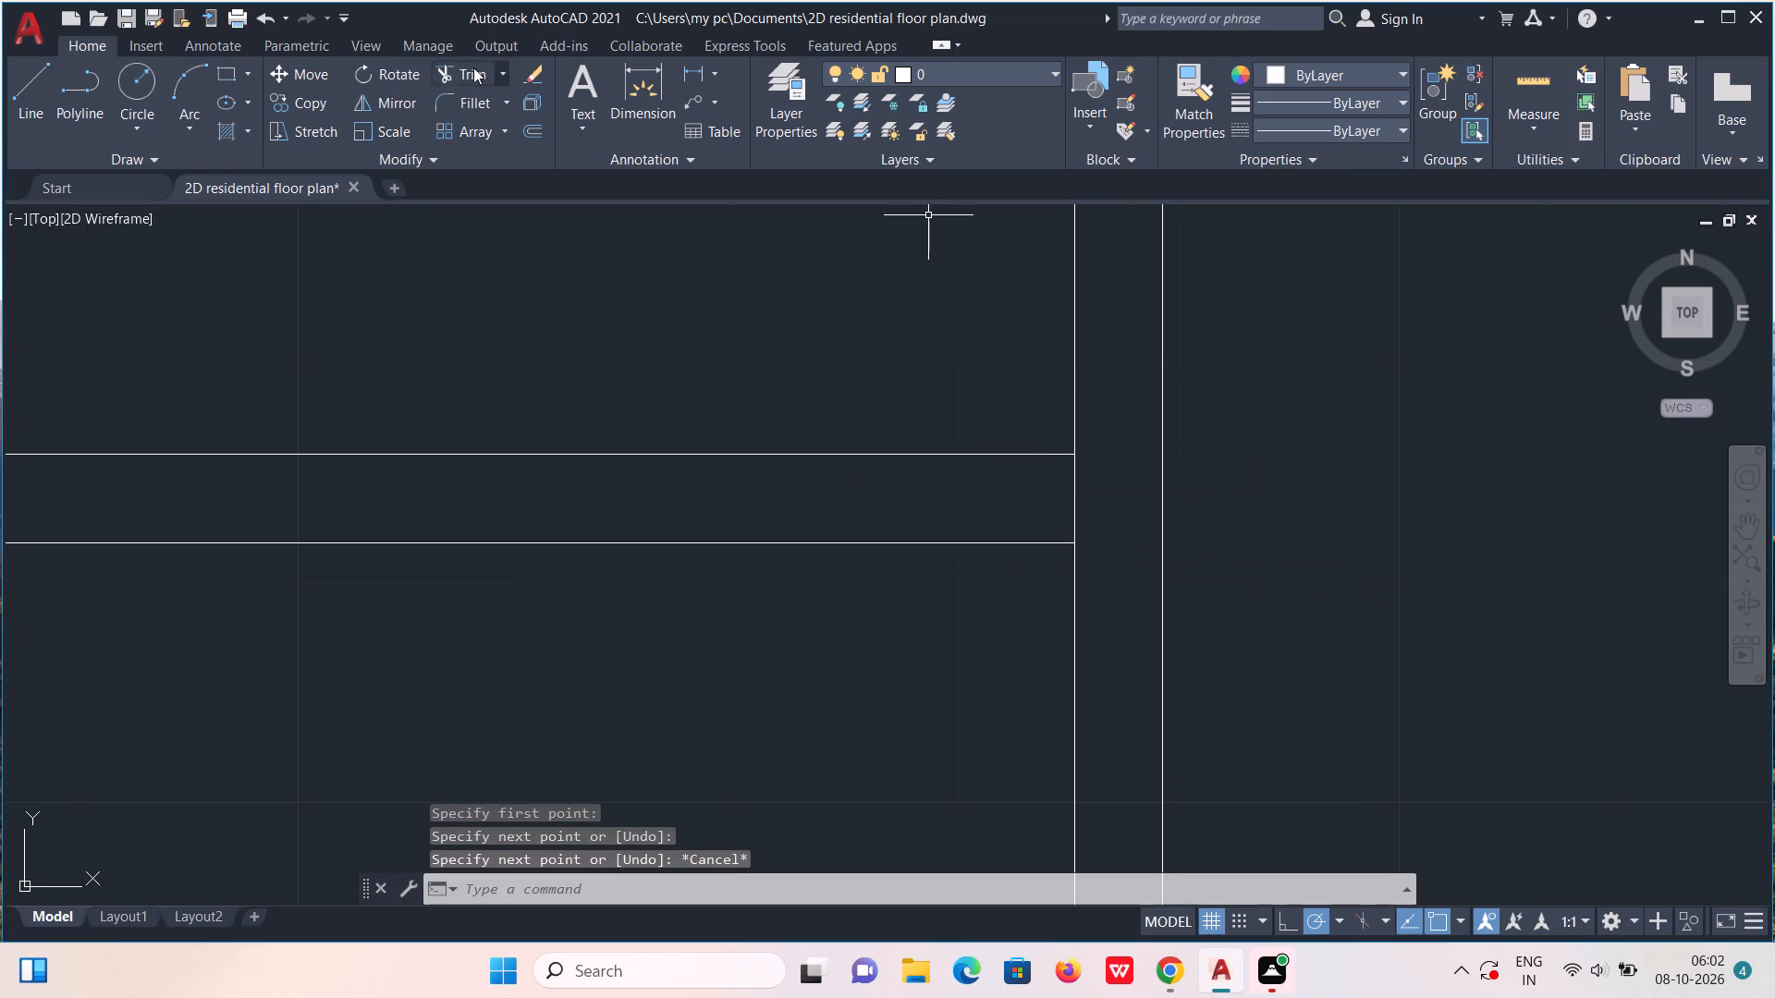
# Trim away both faces of the old central partition and the dividing wall stubs above the new partition.
pyautogui.click(456, 65)
pyautogui.moveTo(569, 293); pyautogui.dragTo(693, 597)
pyautogui.scroll(-4, 704, 566)
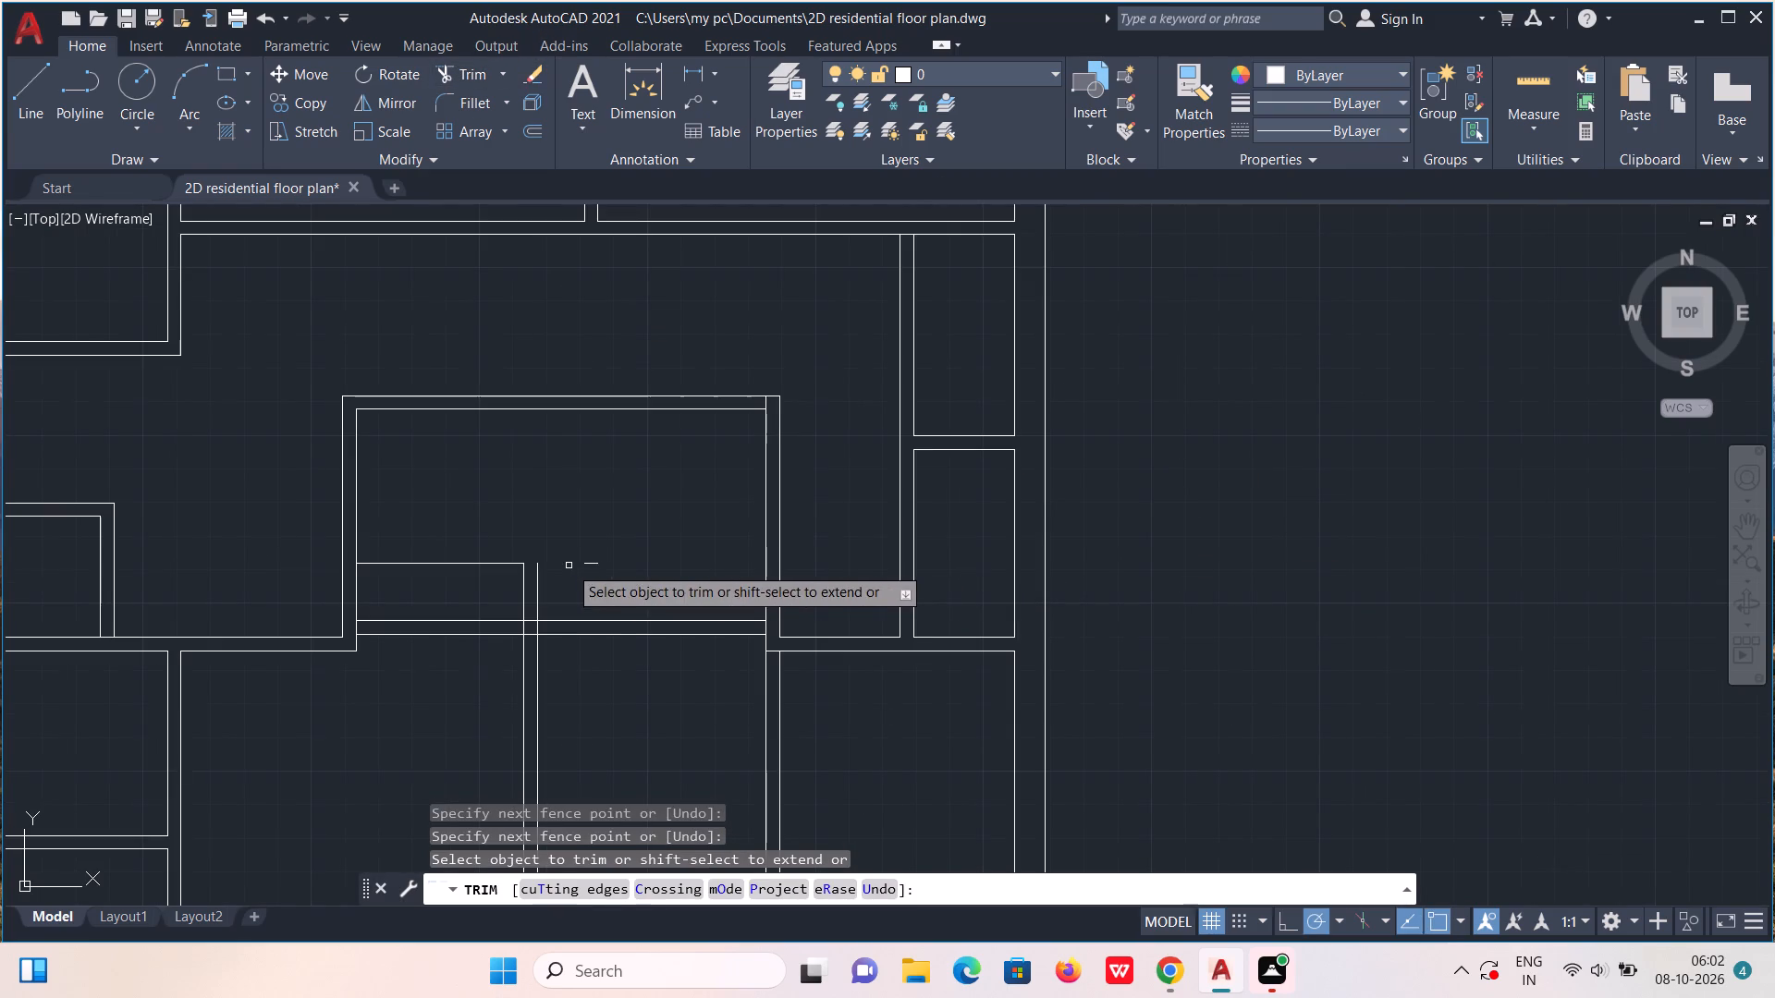
pyautogui.click(596, 563)
pyautogui.scroll(-1, 588, 559)
pyautogui.scroll(3, 511, 557)
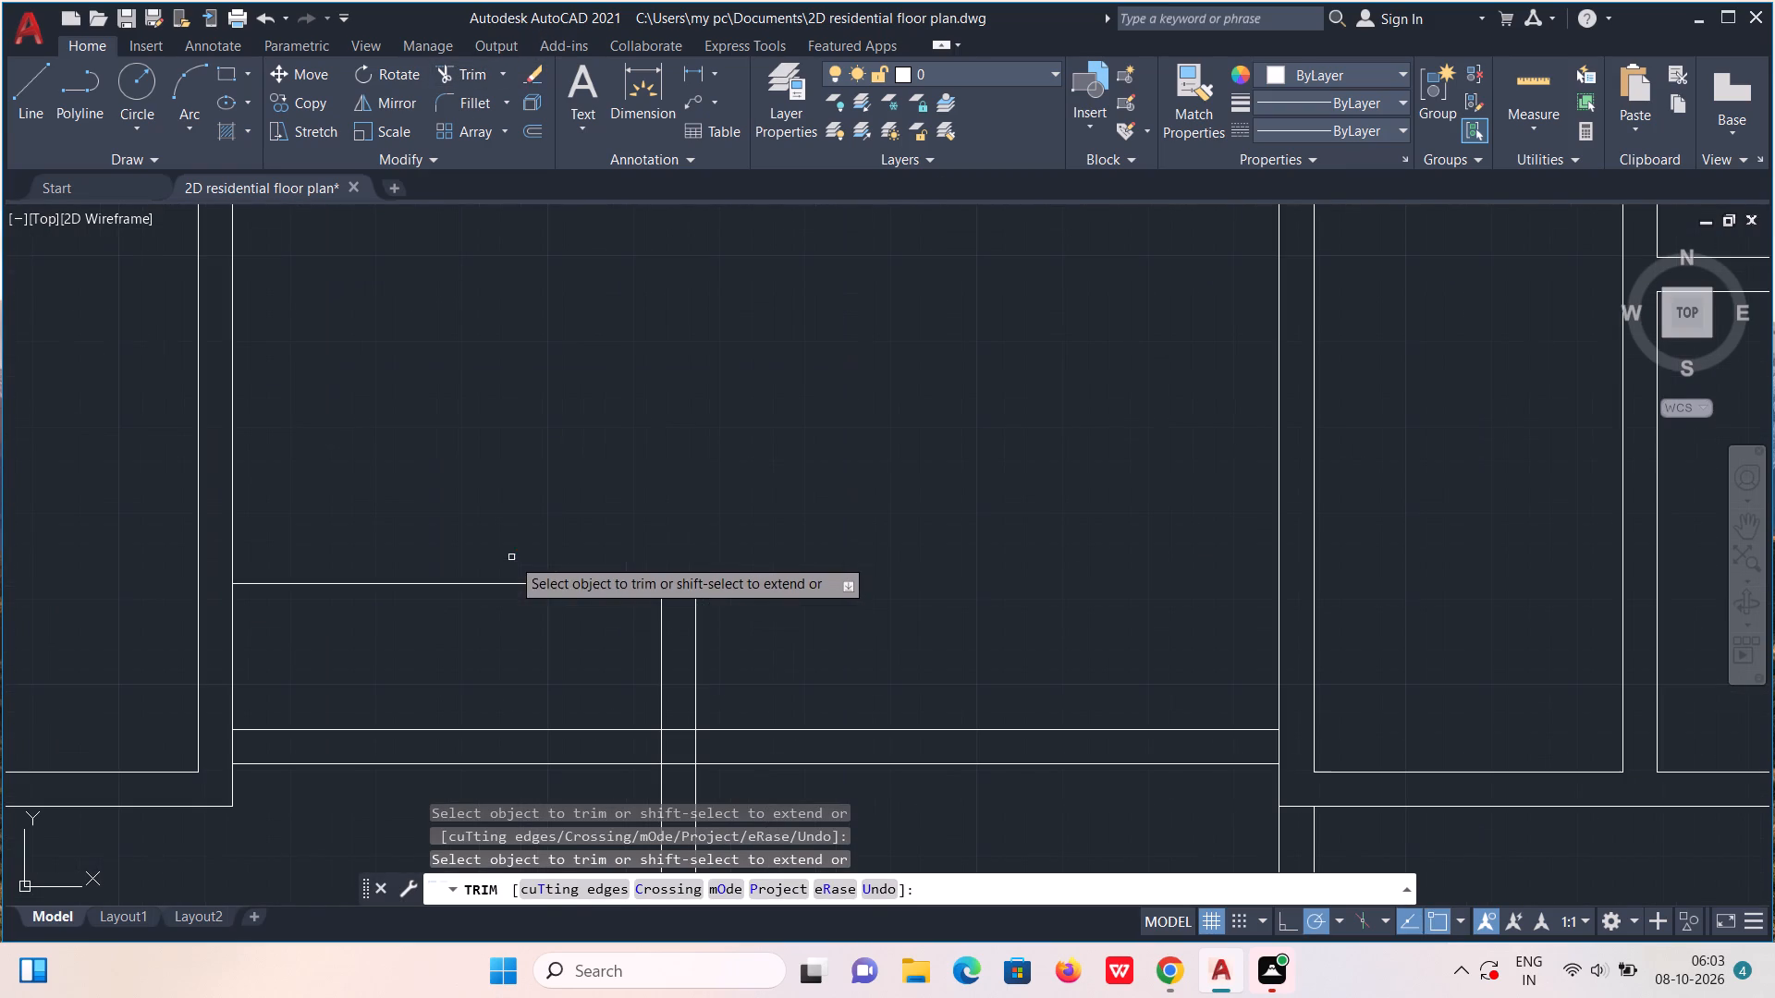
pyautogui.moveTo(511, 557); pyautogui.dragTo(750, 639)
# Trim the lines crossing the new partition's junctions with the dividing wall and with both side walls of the central room.
pyautogui.moveTo(645, 646); pyautogui.dragTo(757, 433, button='middle')
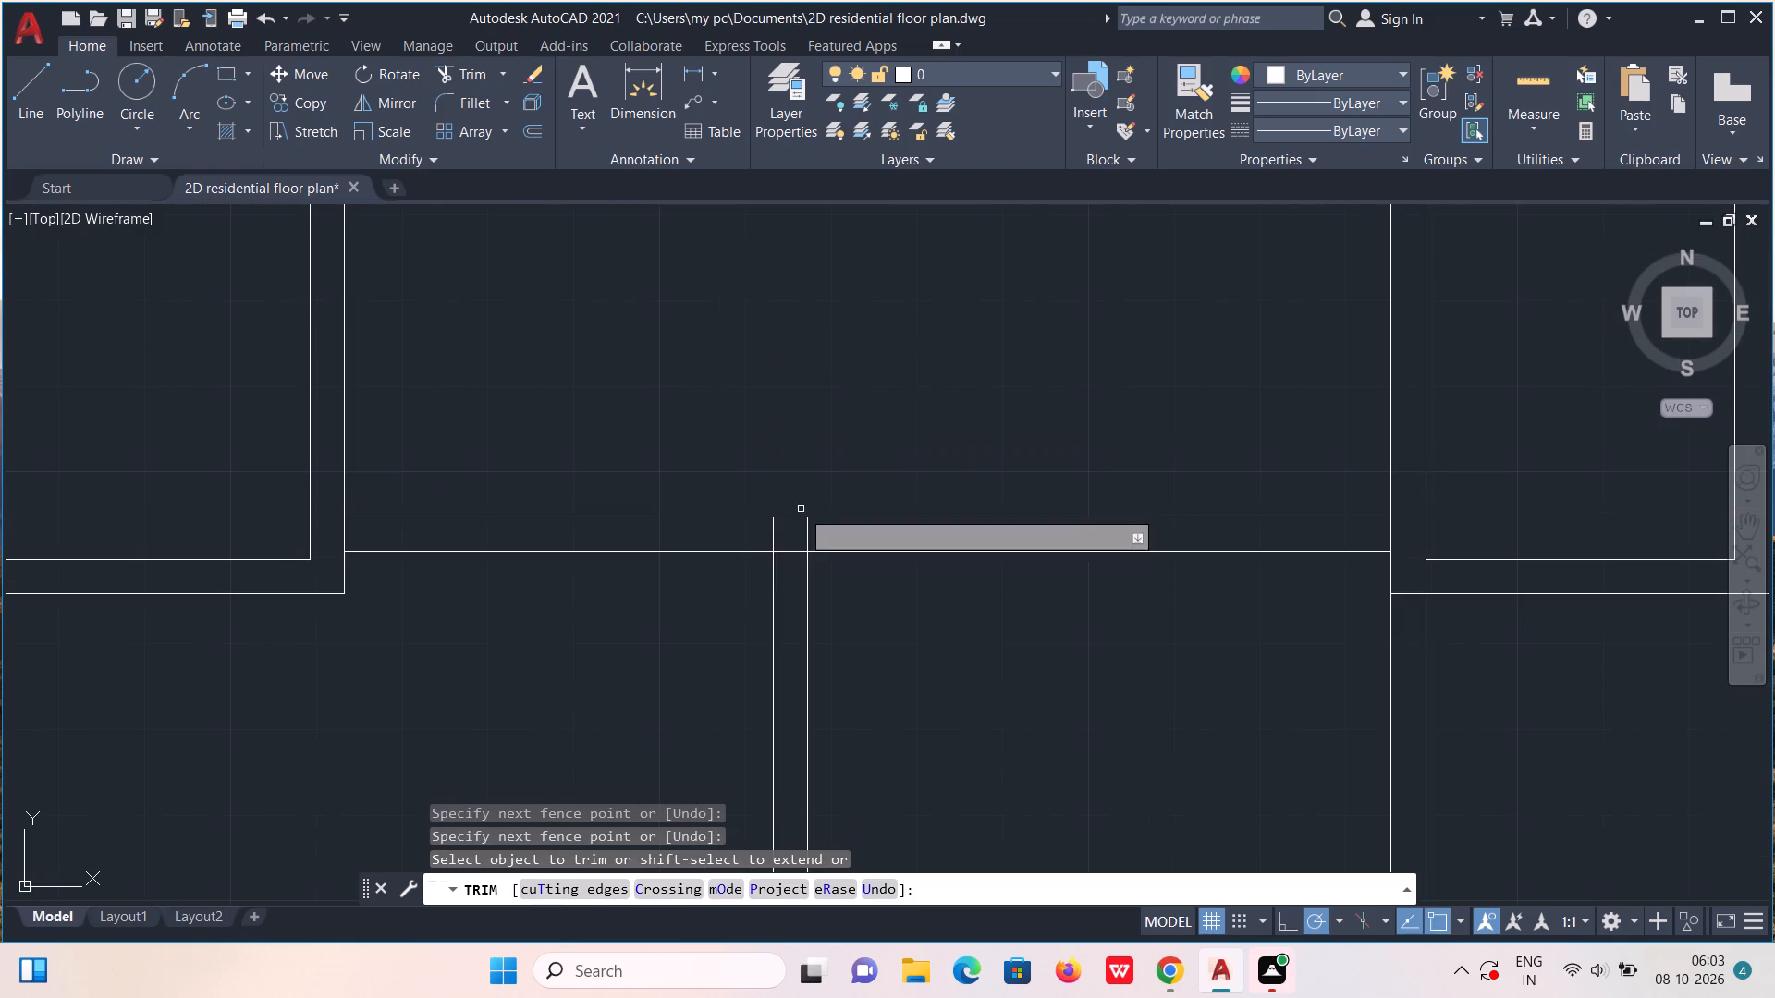
pyautogui.moveTo(735, 537); pyautogui.dragTo(847, 541)
pyautogui.moveTo(802, 537); pyautogui.dragTo(796, 566)
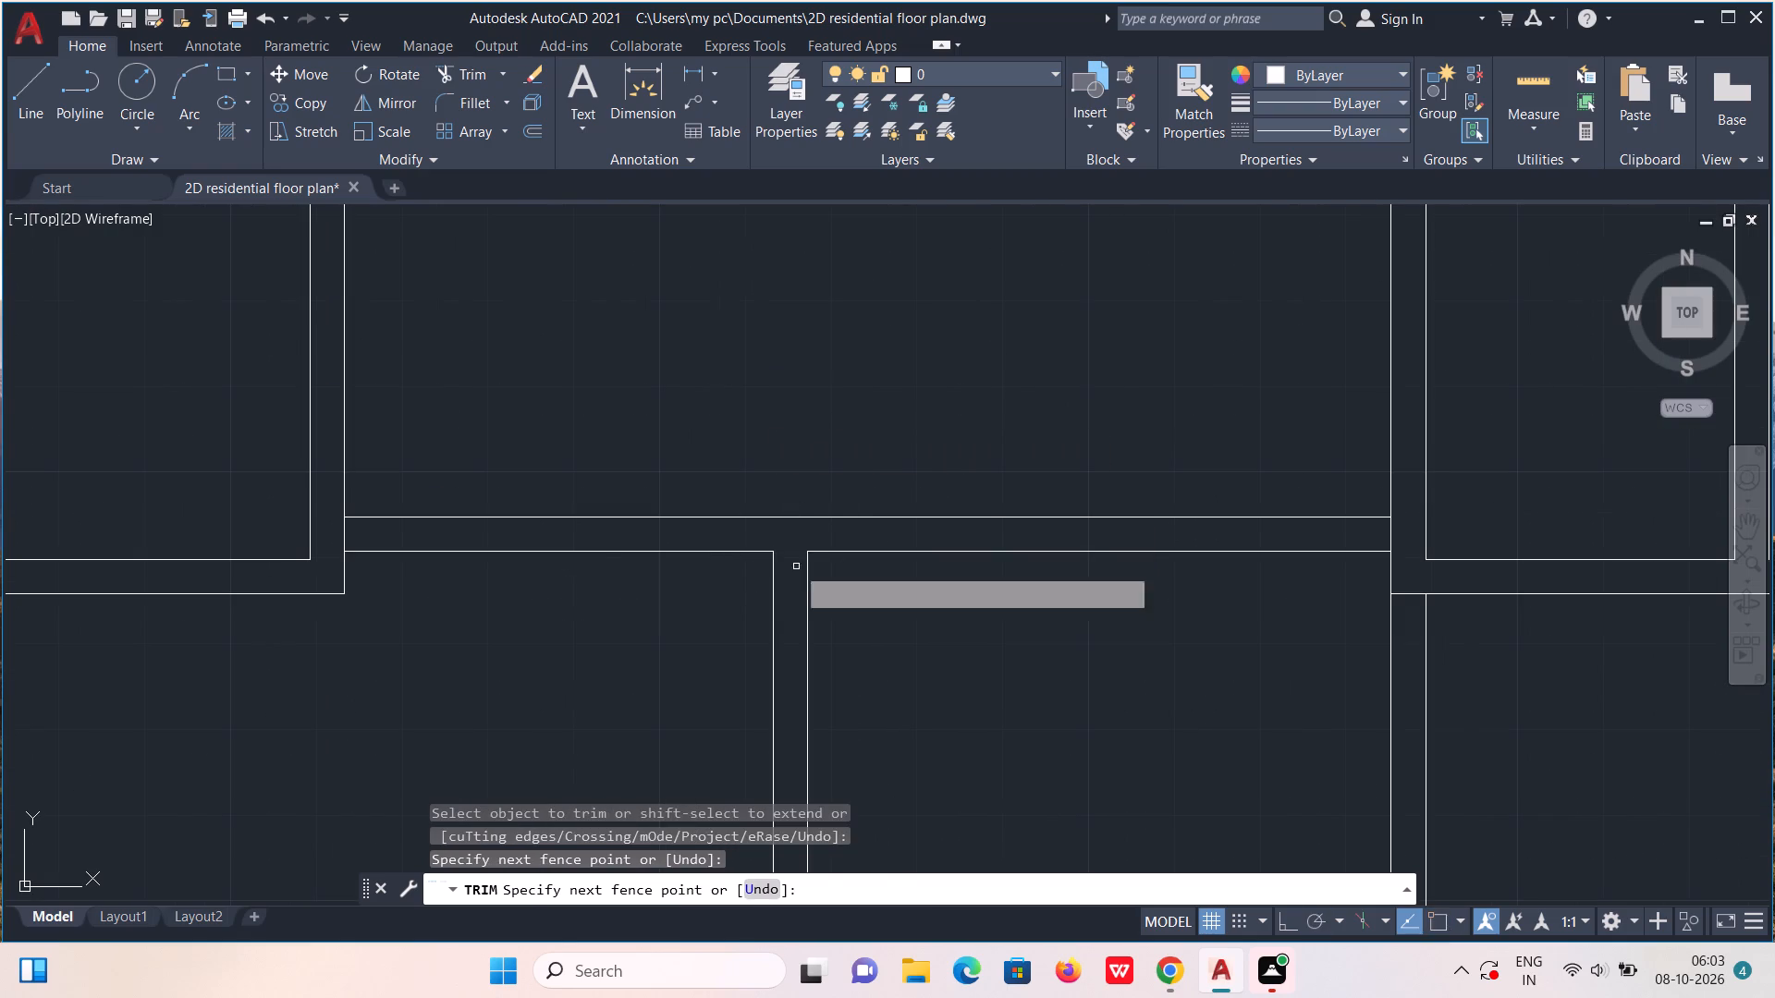
pyautogui.scroll(4, 301, 530)
pyautogui.moveTo(445, 536); pyautogui.dragTo(681, 554)
pyautogui.scroll(-5, 683, 553)
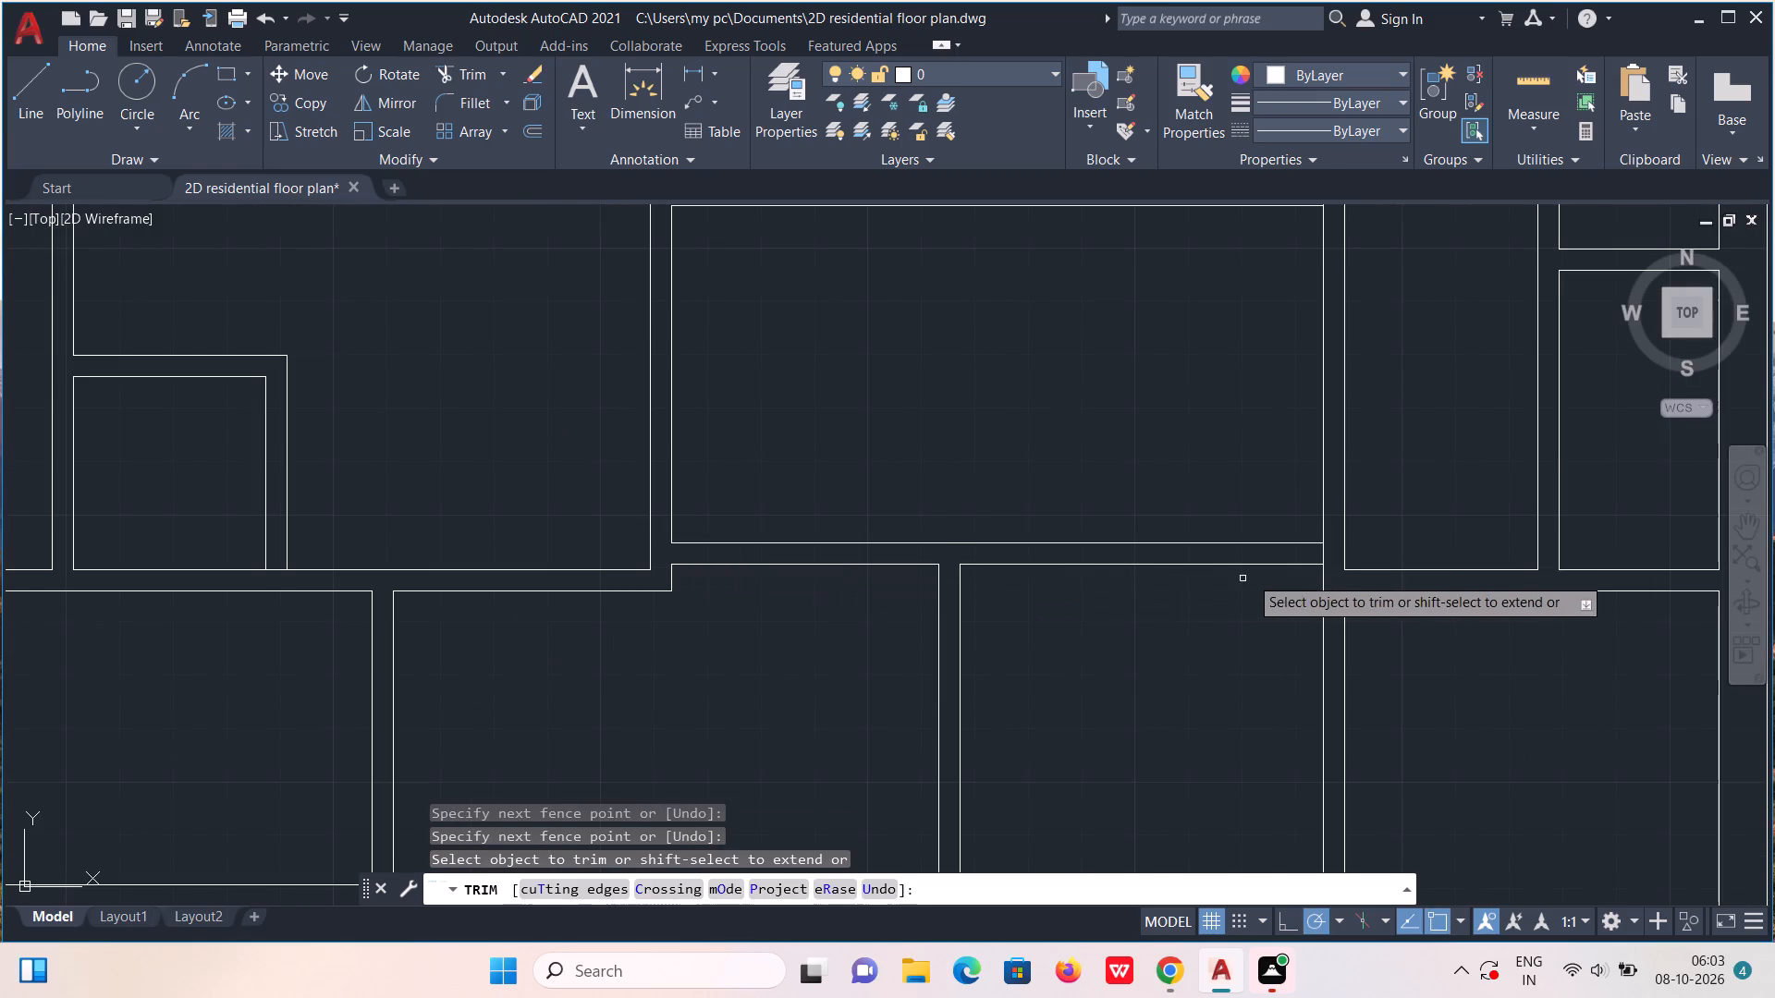
pyautogui.scroll(5, 1309, 543)
pyautogui.moveTo(1429, 649); pyautogui.dragTo(1489, 647)
pyautogui.scroll(-5, 1488, 615)
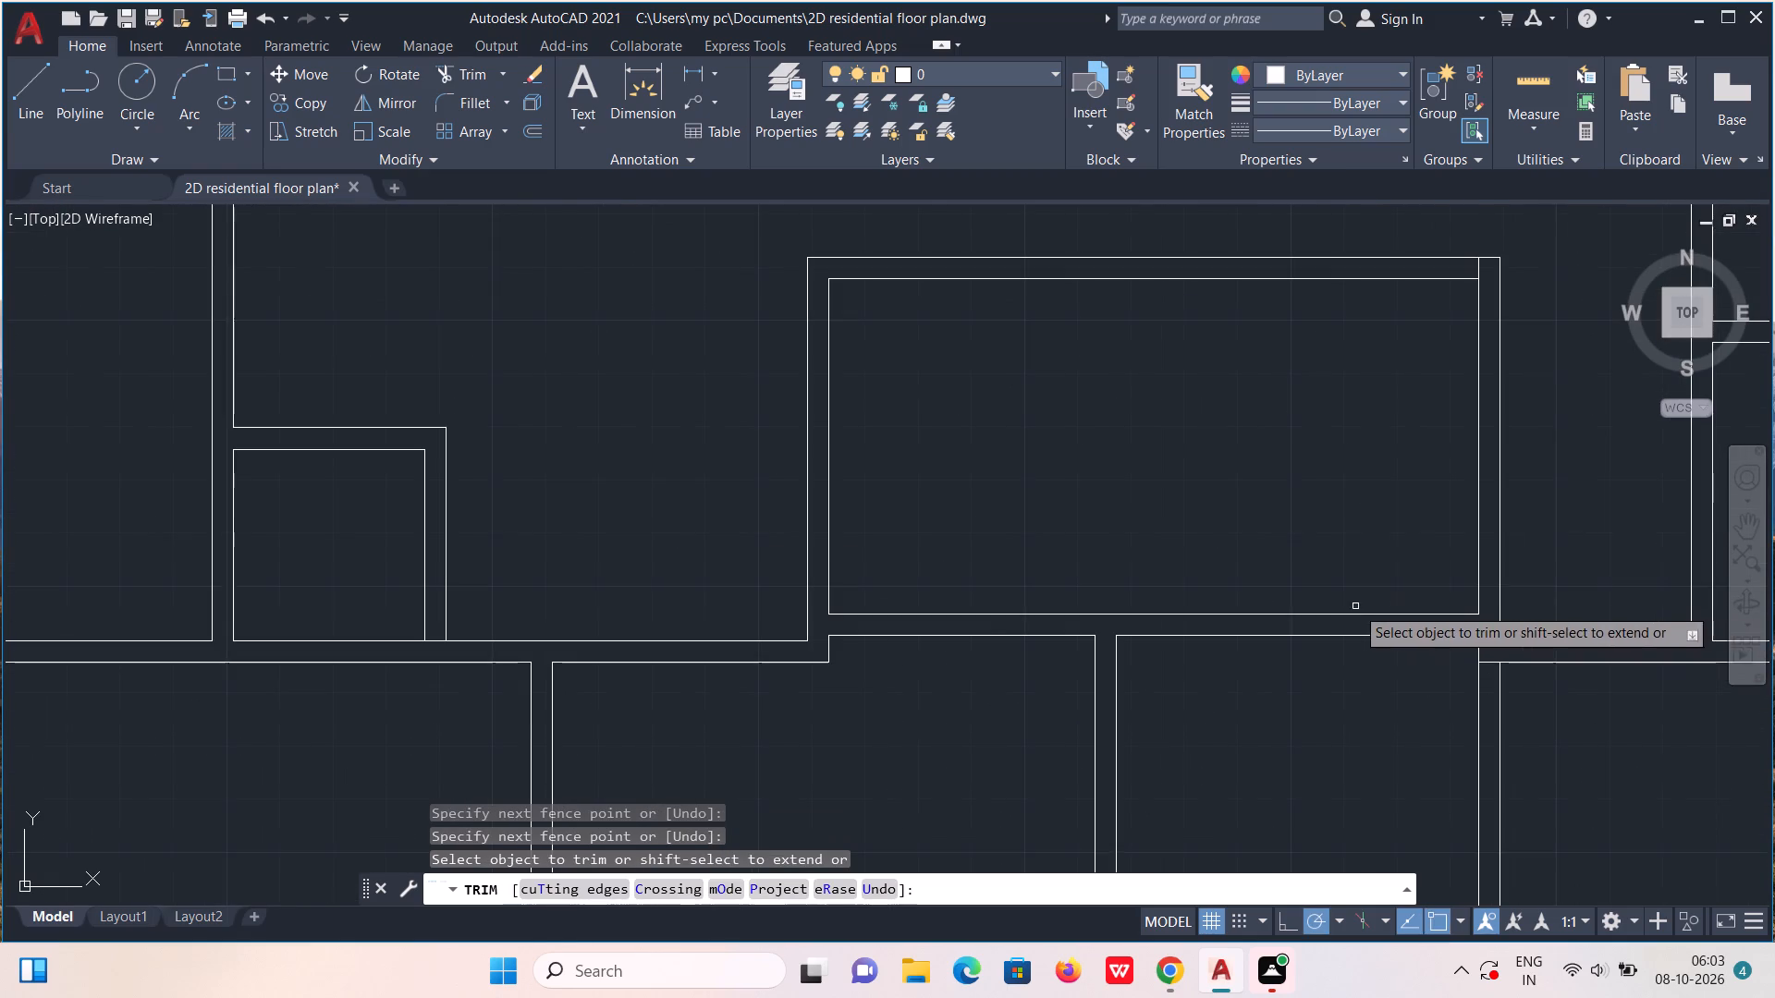
pyautogui.scroll(-2, 1283, 608)
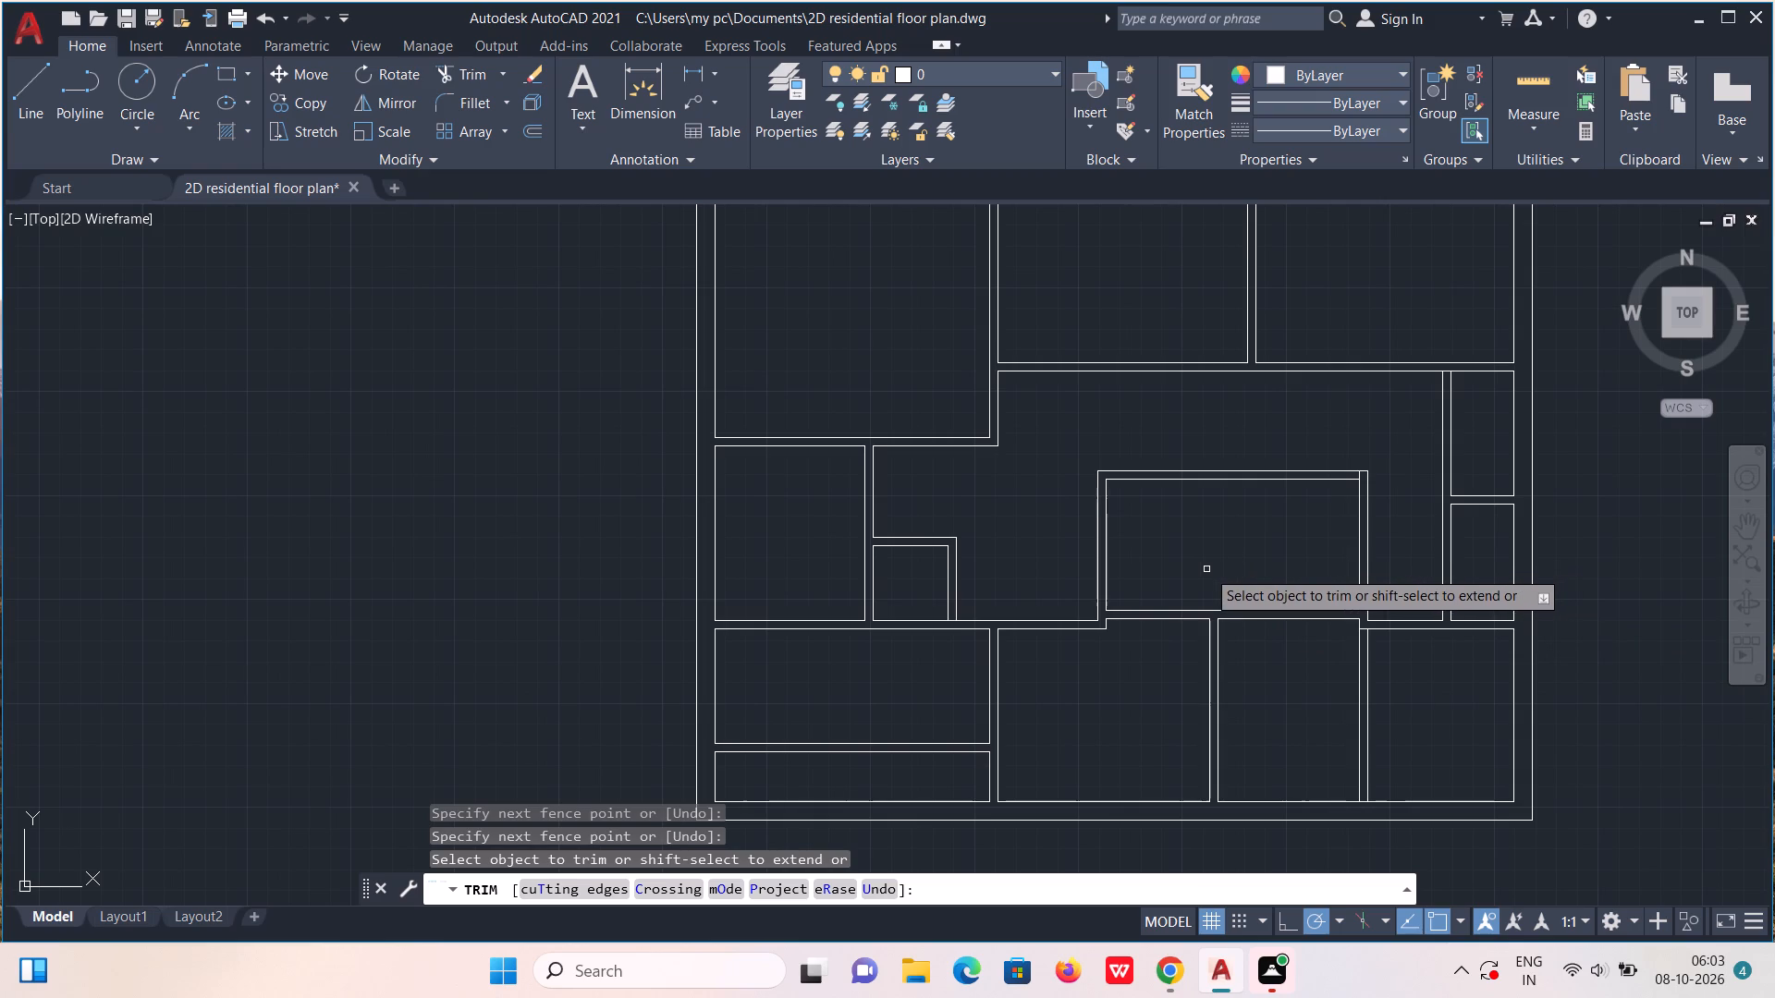
pyautogui.press('Escape')
# Draw connected lines along the central room's top wall inner face, extending 4" to the outer faces of both side walls.
pyautogui.moveTo(1180, 576); pyautogui.dragTo(1050, 583, button='middle')
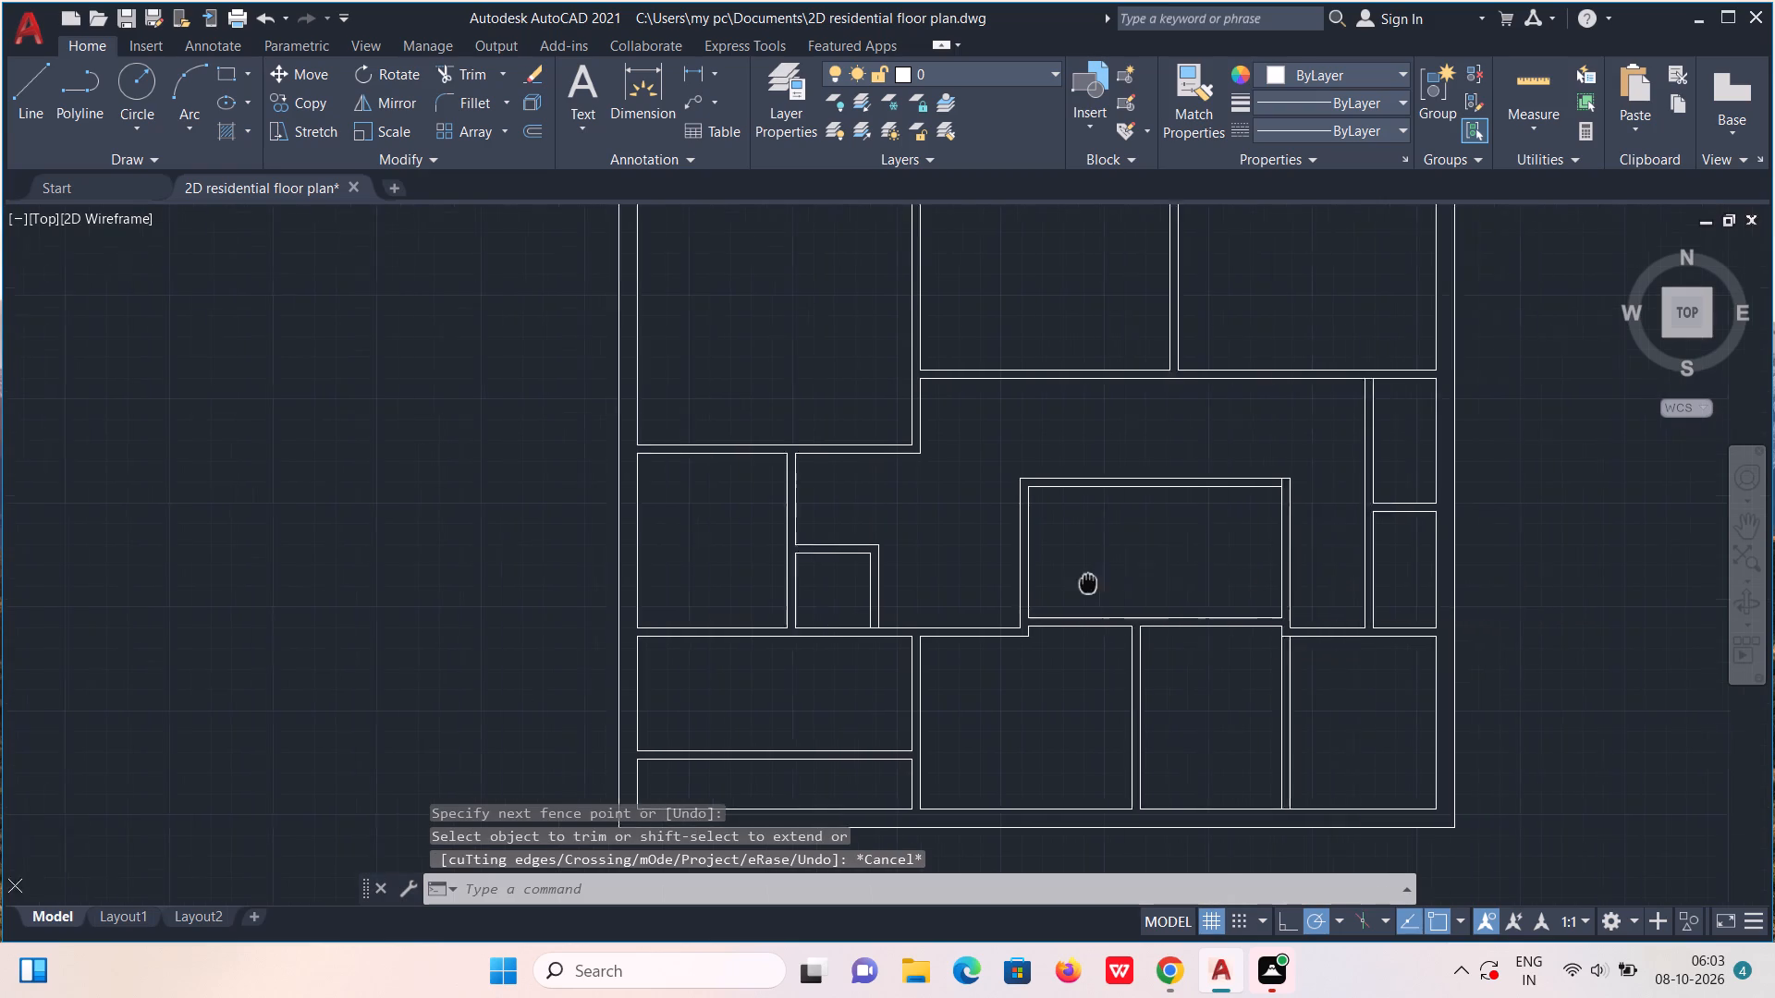
pyautogui.moveTo(1050, 583); pyautogui.dragTo(997, 575, button='middle')
pyautogui.scroll(2, 991, 542)
pyautogui.scroll(-2, 987, 518)
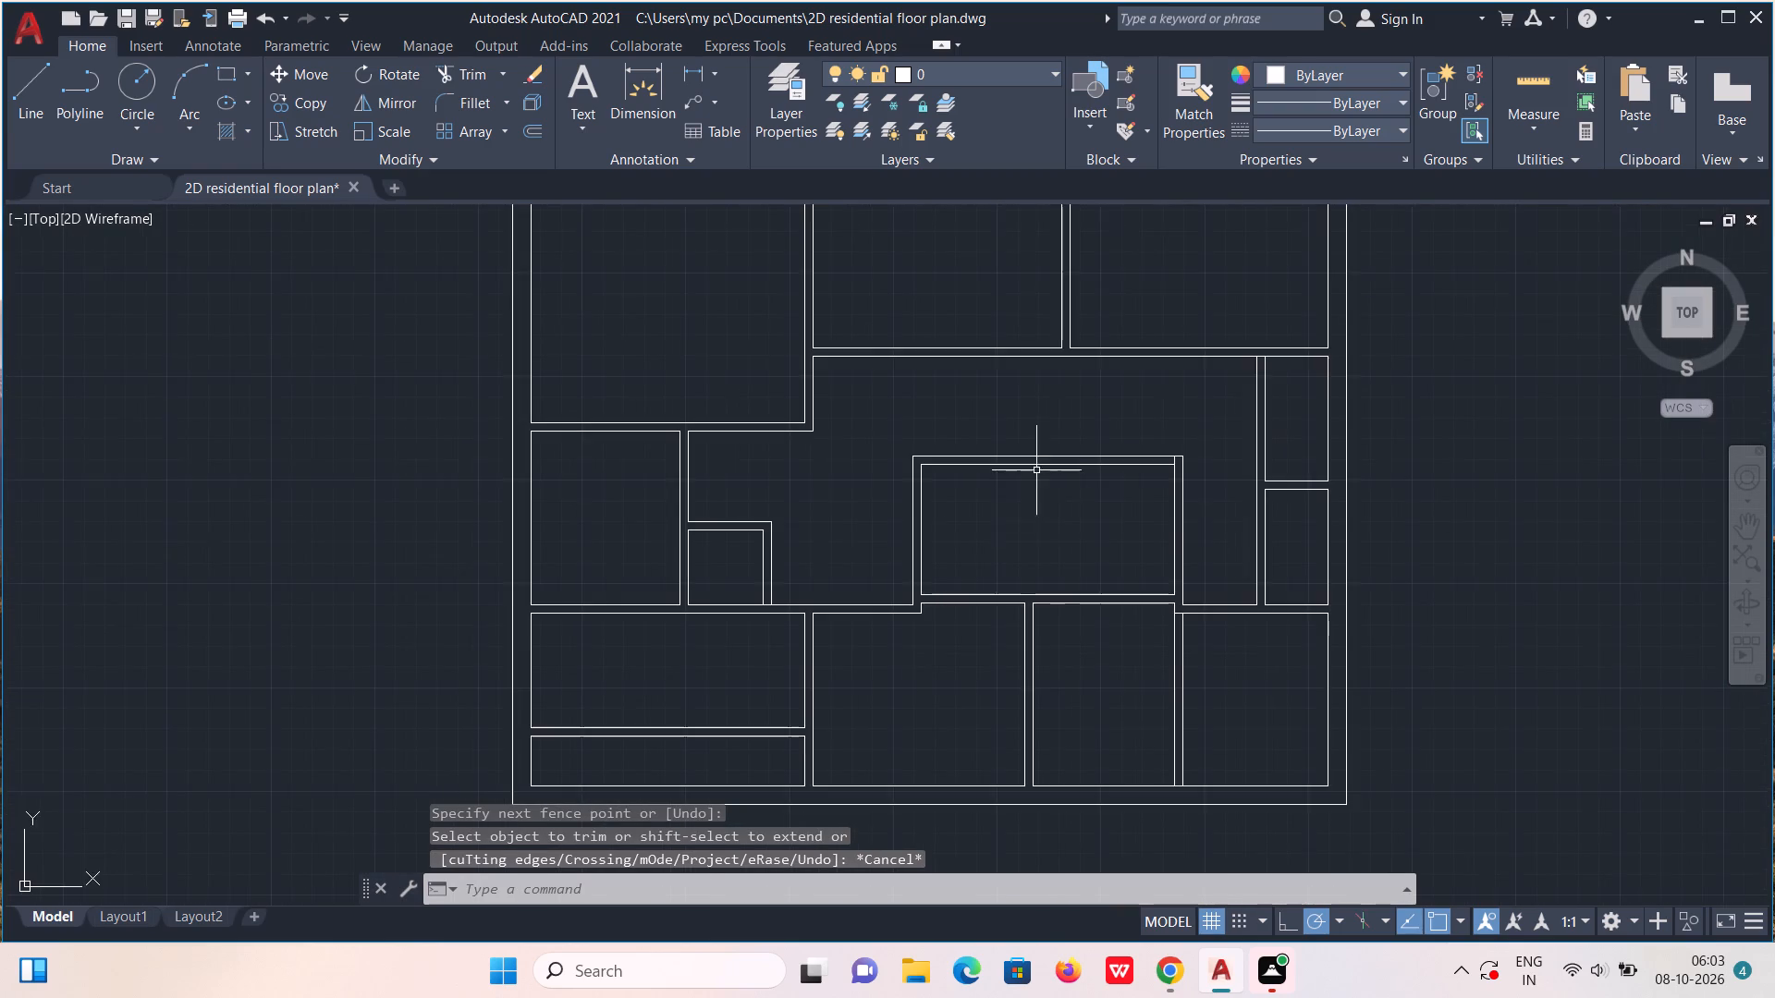
pyautogui.moveTo(1044, 533); pyautogui.dragTo(1034, 700, button='middle')
pyautogui.scroll(2, 1025, 652)
pyautogui.scroll(-1, 895, 632)
pyautogui.moveTo(895, 630); pyautogui.dragTo(875, 511, button='middle')
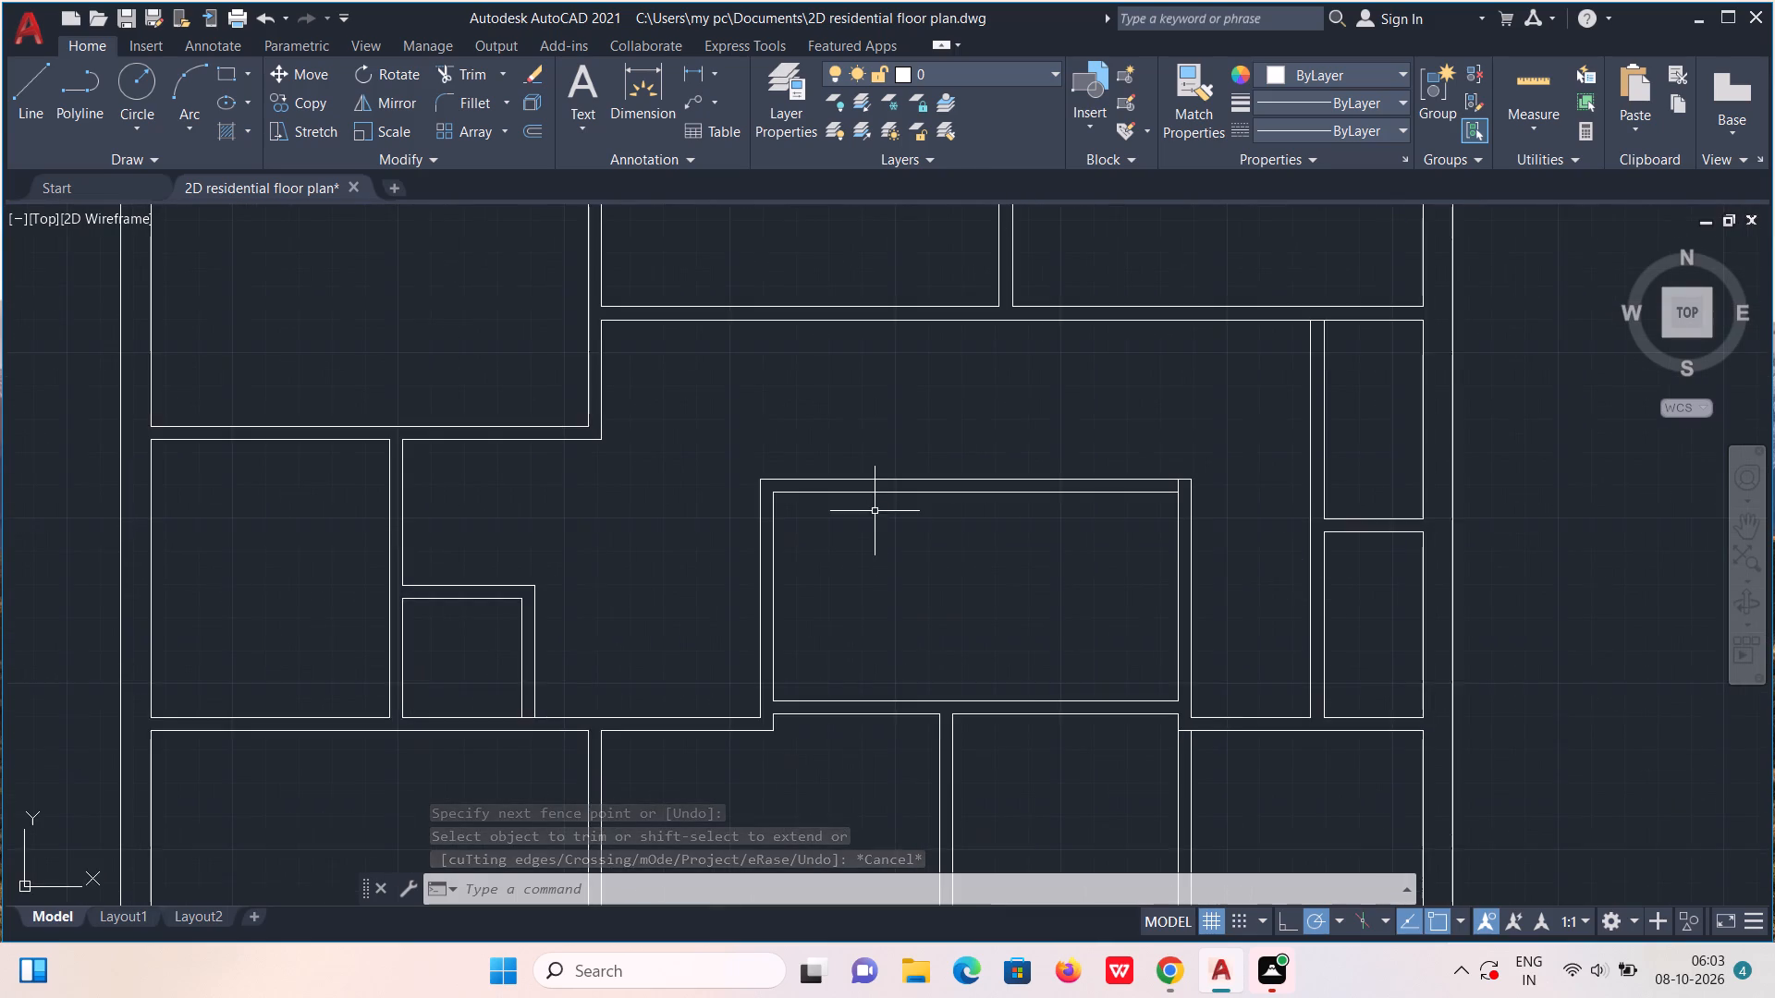
pyautogui.scroll(2, 738, 473)
pyautogui.press('l')
pyautogui.press('Return')
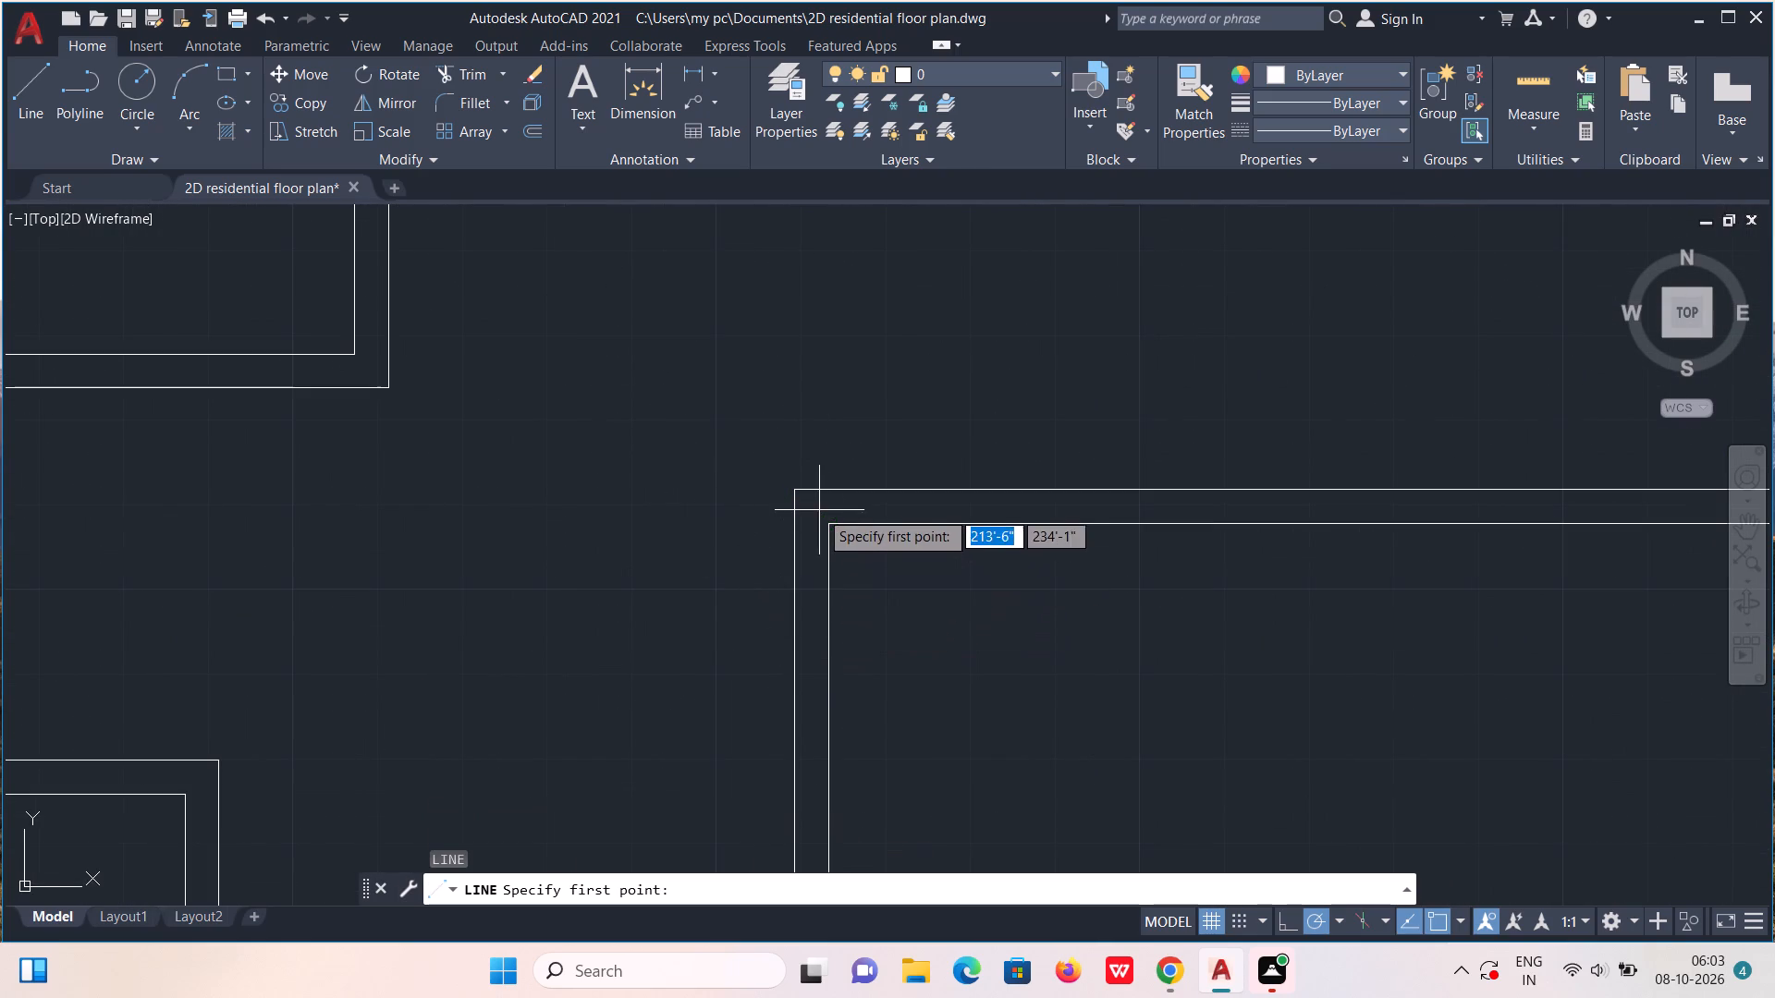
pyautogui.click(835, 529)
pyautogui.click(788, 524)
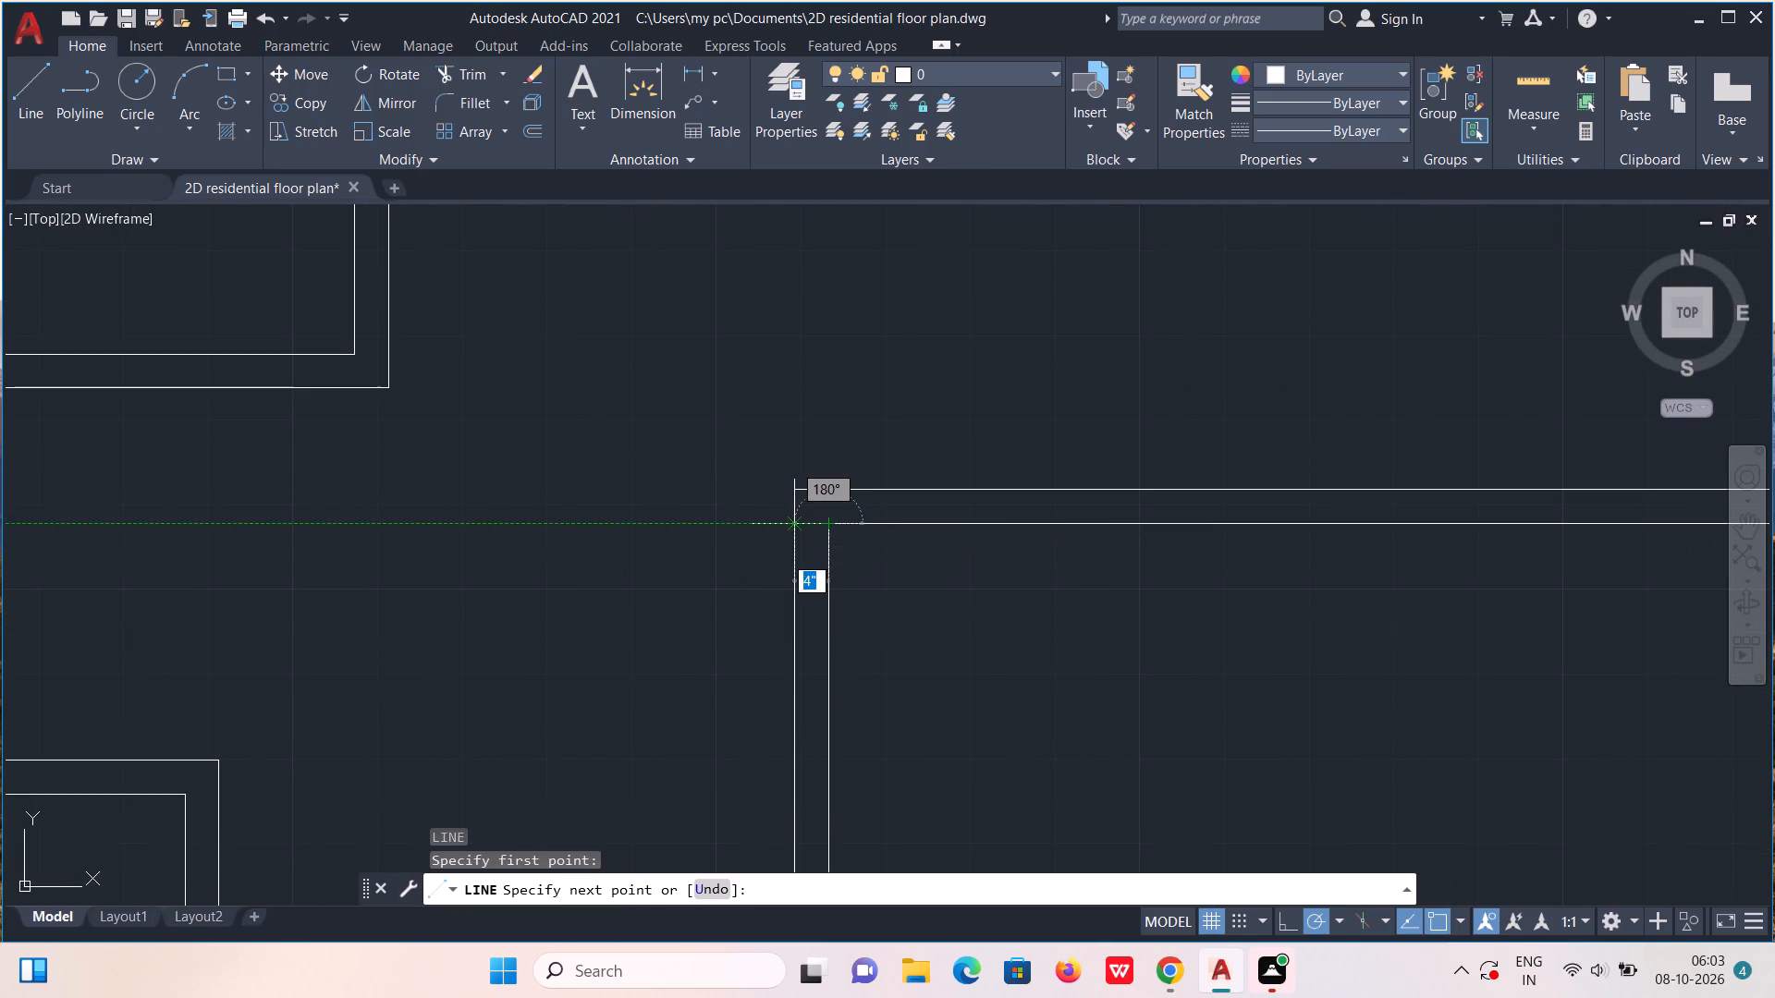
pyautogui.scroll(-2, 1156, 575)
pyautogui.scroll(3, 1474, 580)
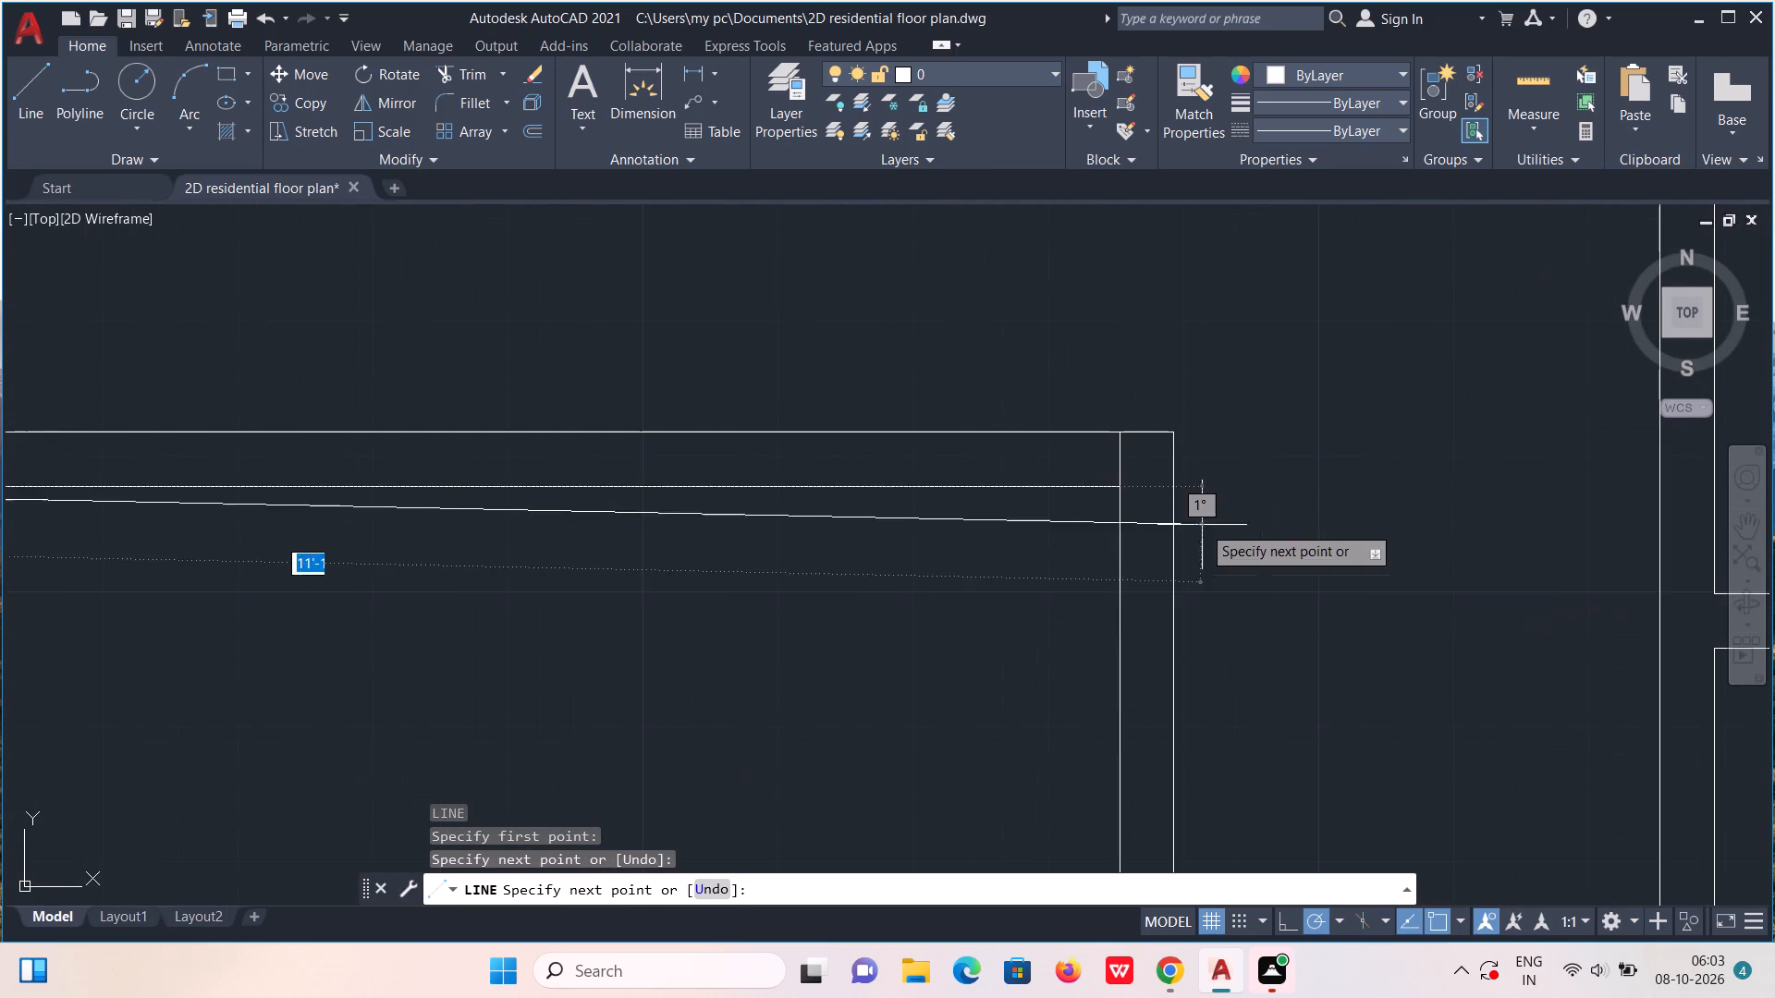
pyautogui.click(1120, 486)
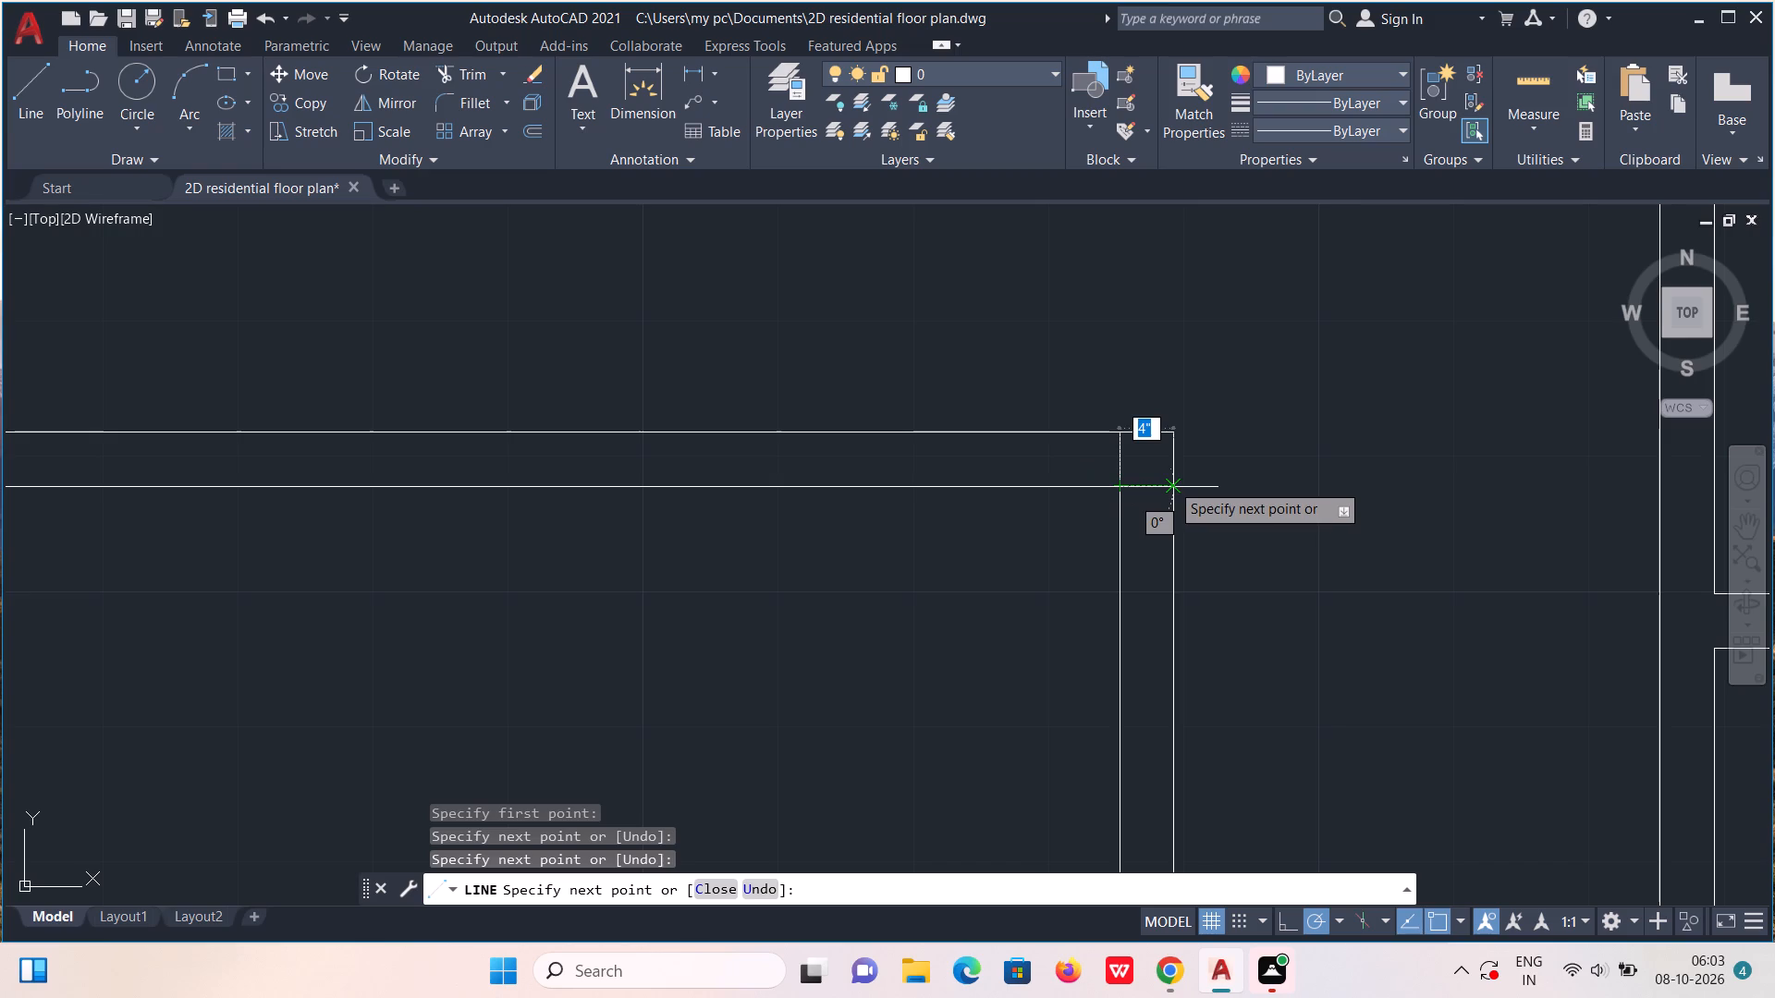
pyautogui.click(1170, 482)
pyautogui.press('Escape')
pyautogui.scroll(-4, 791, 508)
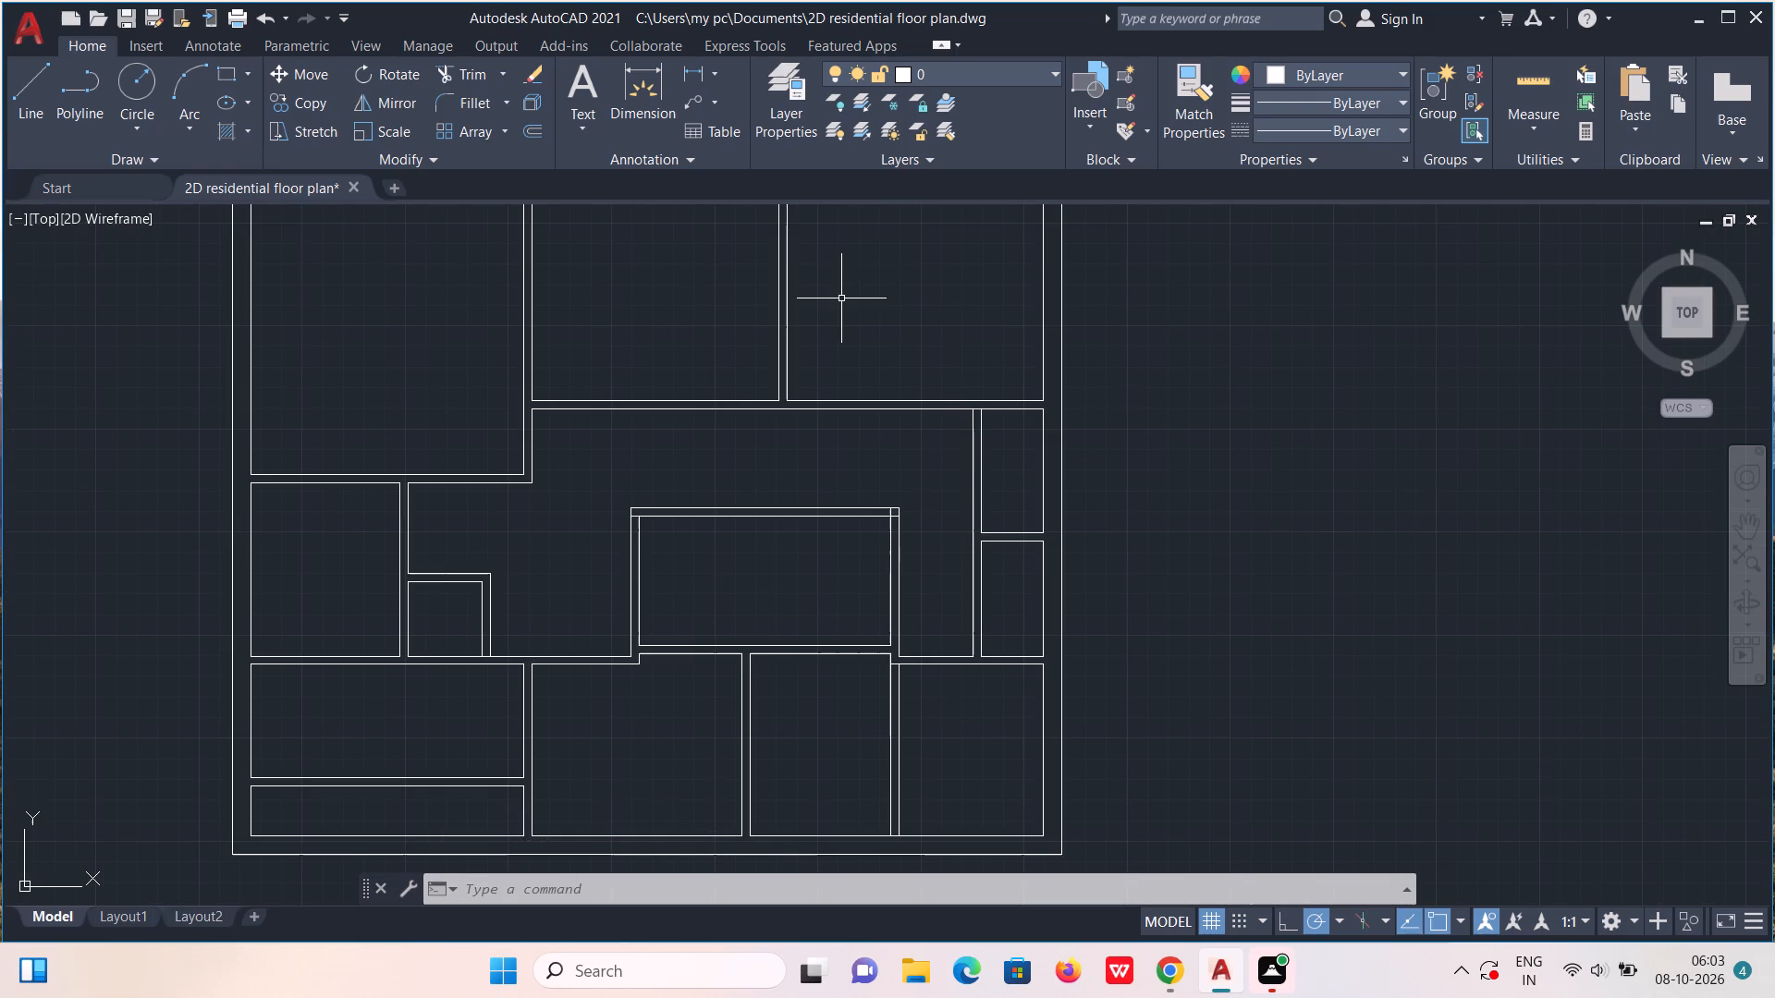
# Offset the relocated partition's upper face 3'6" upward into the central room, and offset that copy another 4" up.
pyautogui.click(535, 126)
pyautogui.click(783, 896)
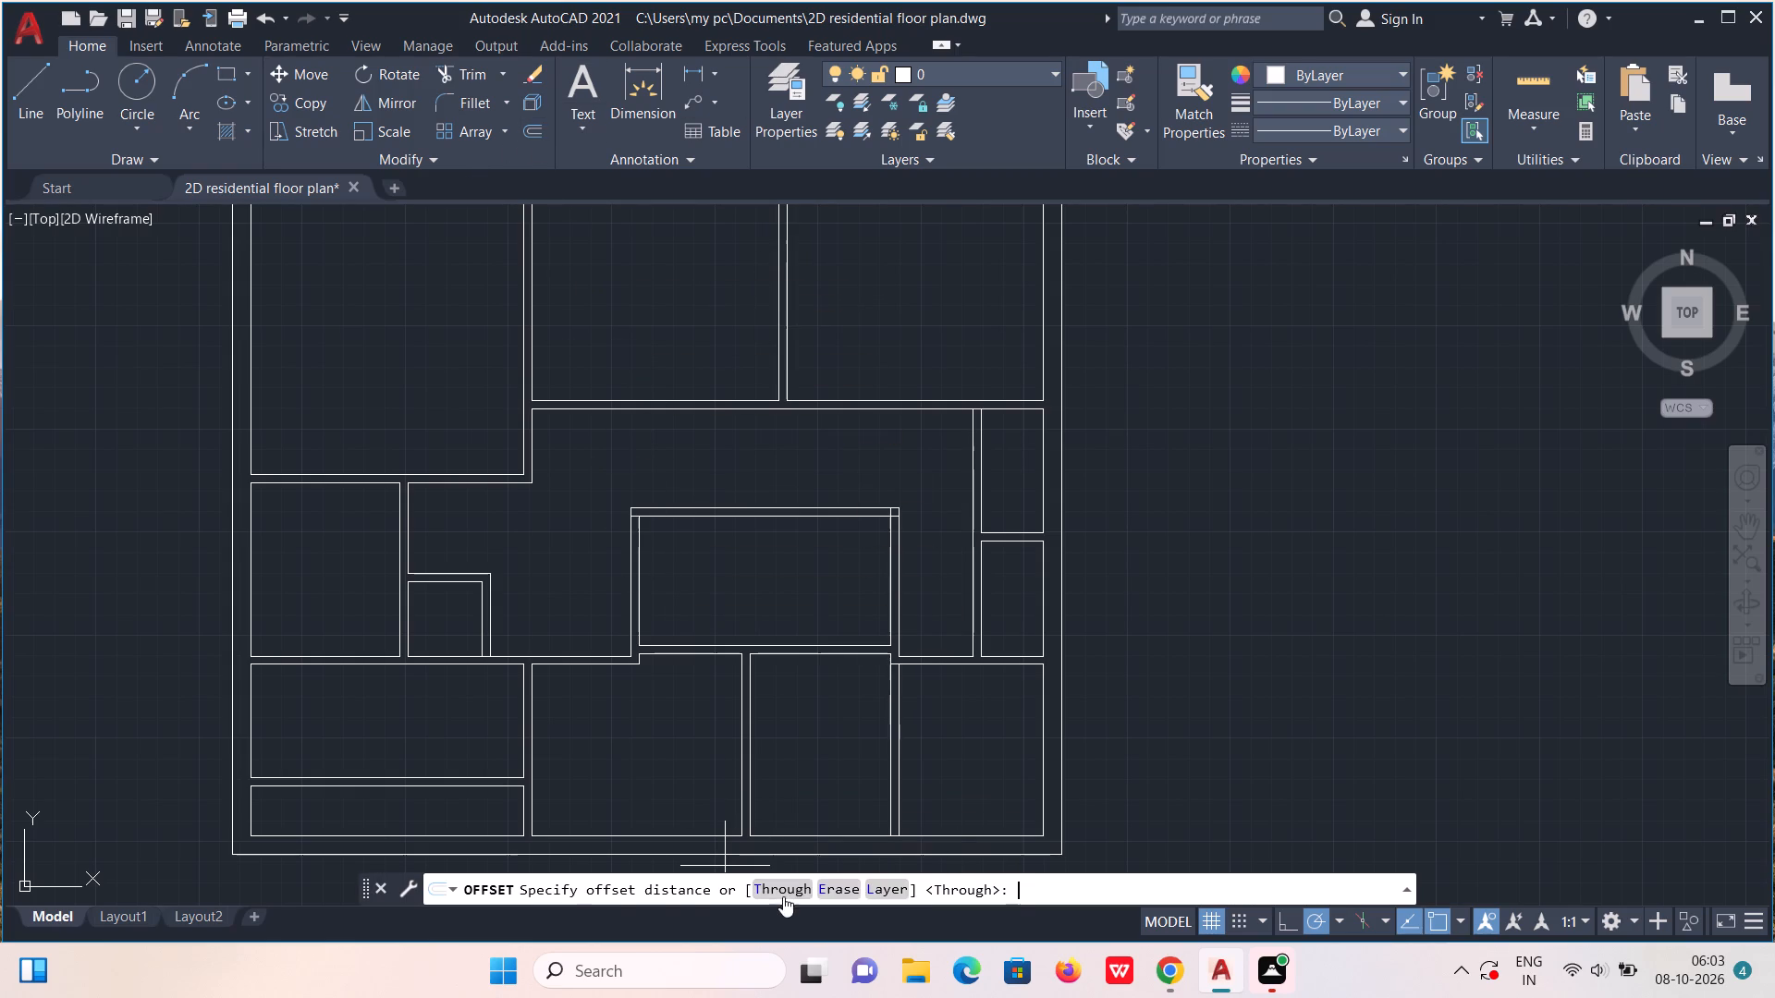
pyautogui.click(835, 643)
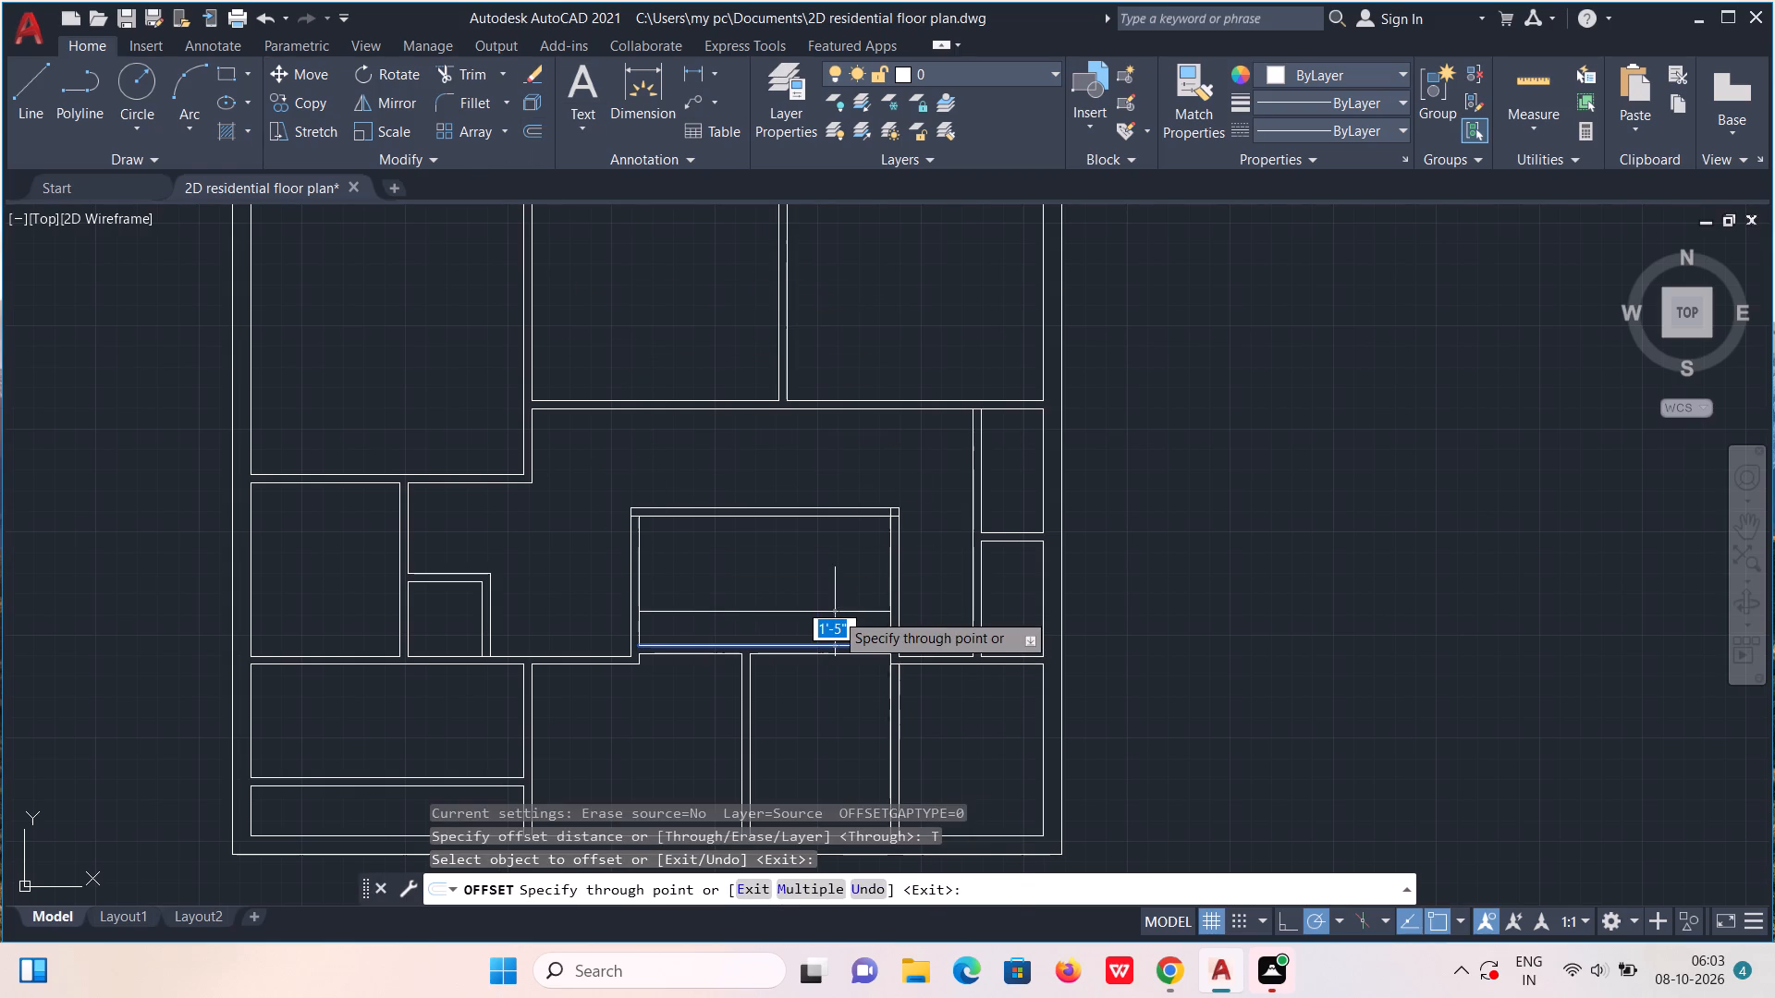
pyautogui.press('3')
pyautogui.press("'")
pyautogui.write('6"')
pyautogui.press('Return')
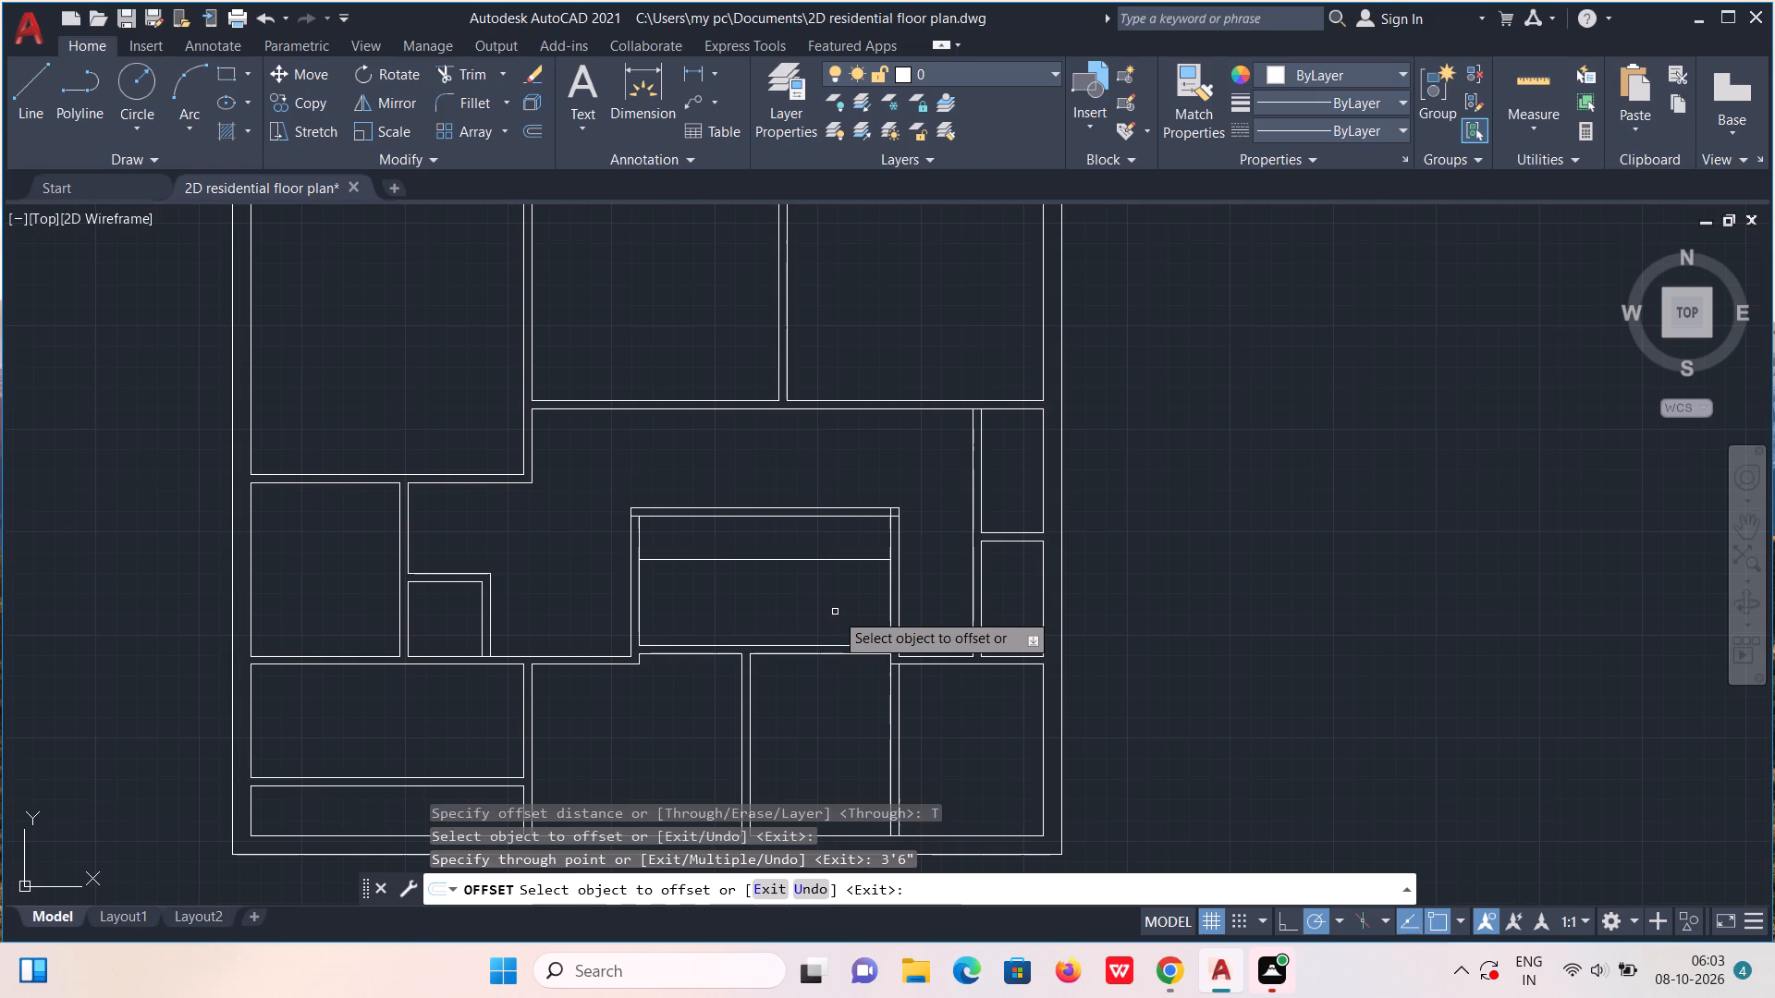
pyautogui.scroll(3, 792, 561)
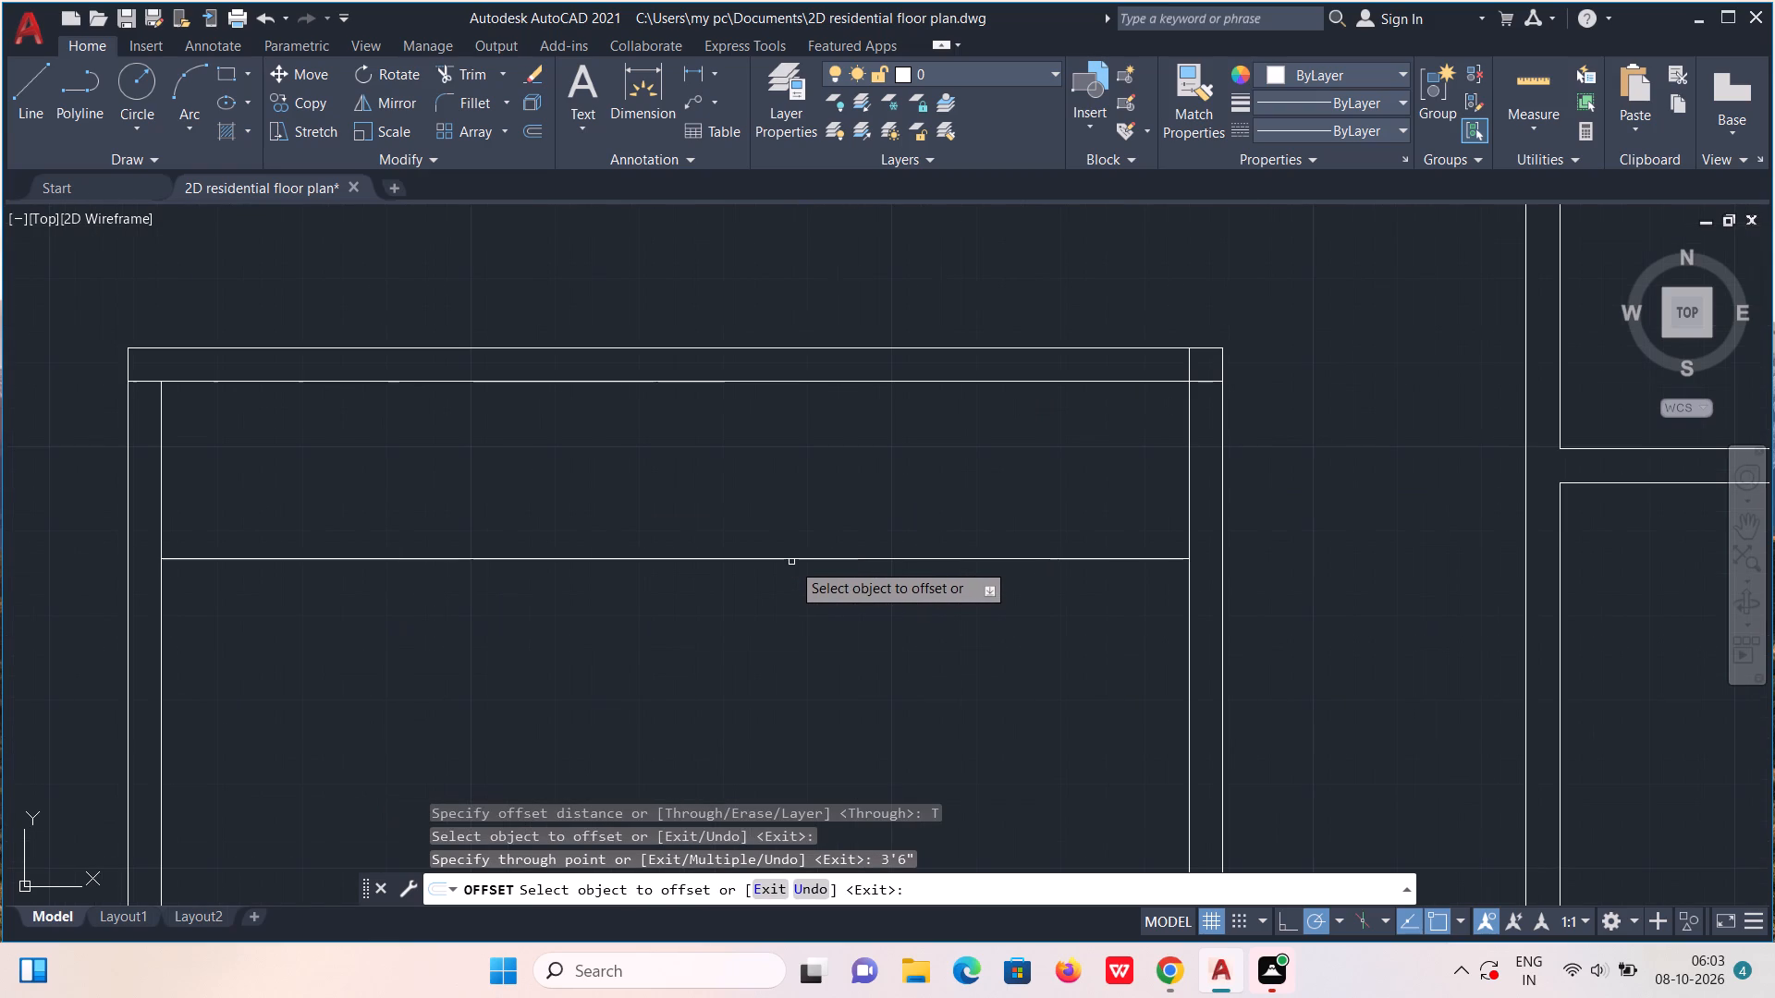
pyautogui.click(794, 557)
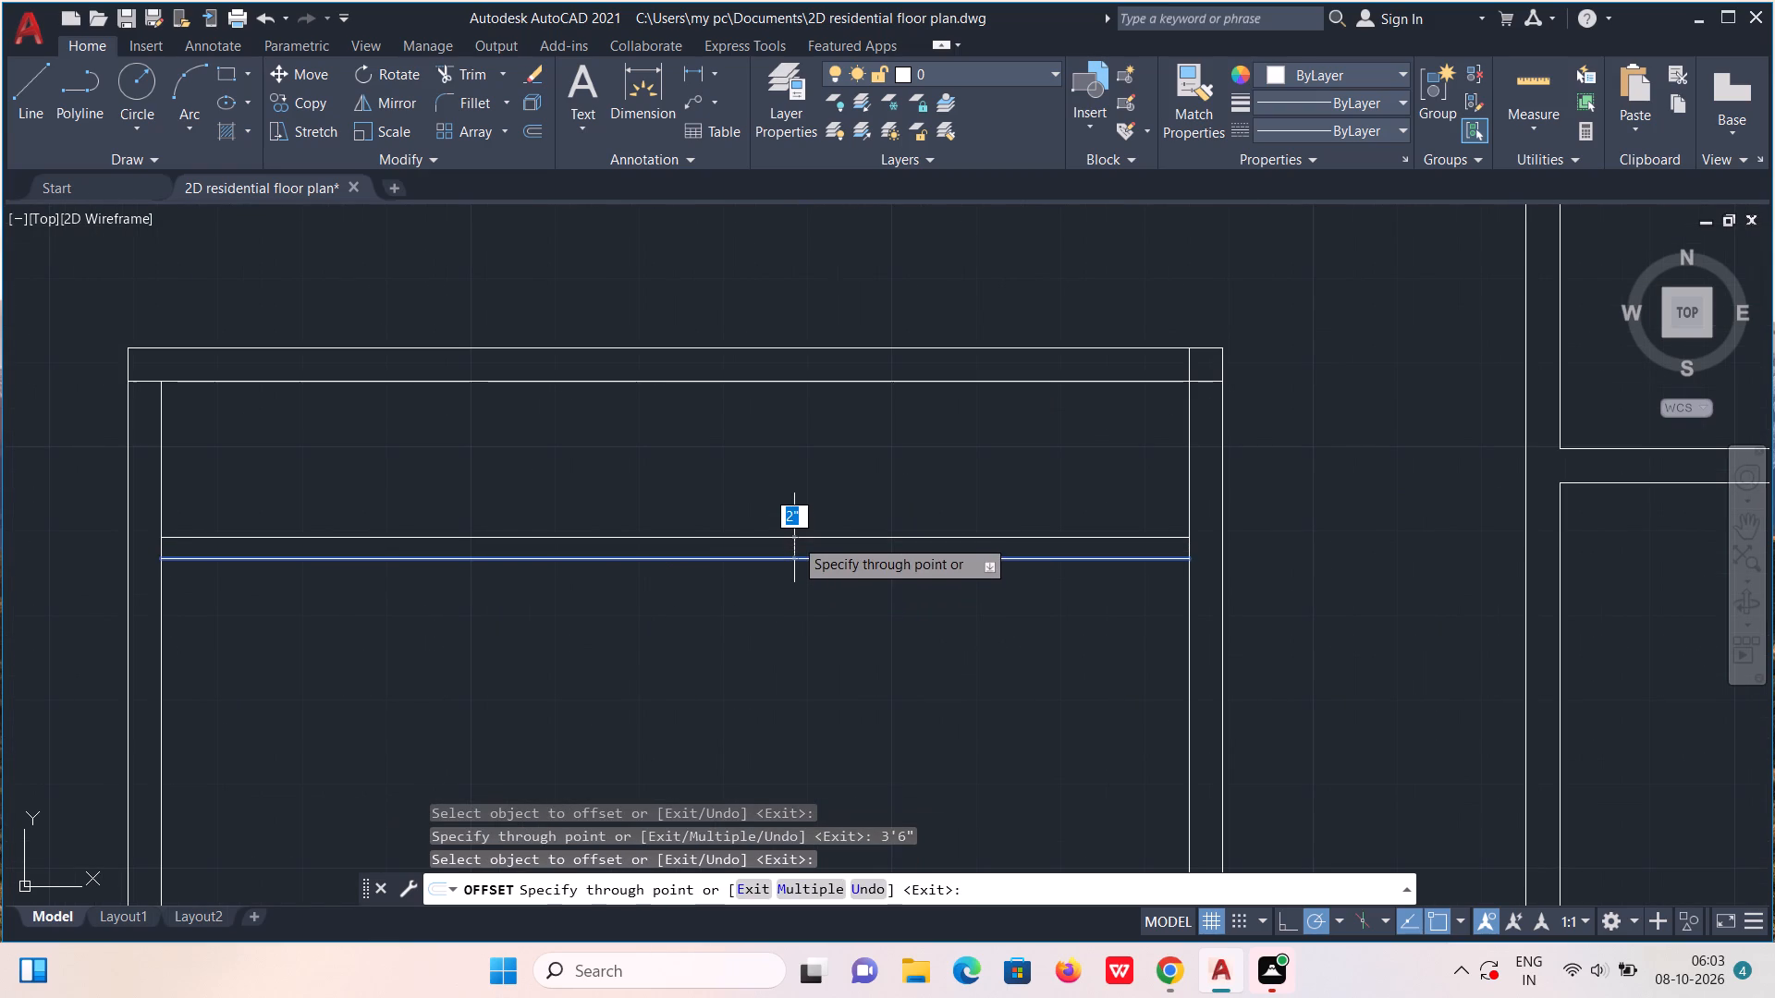
pyautogui.write('4"')
pyautogui.press('Return')
pyautogui.press('Escape')
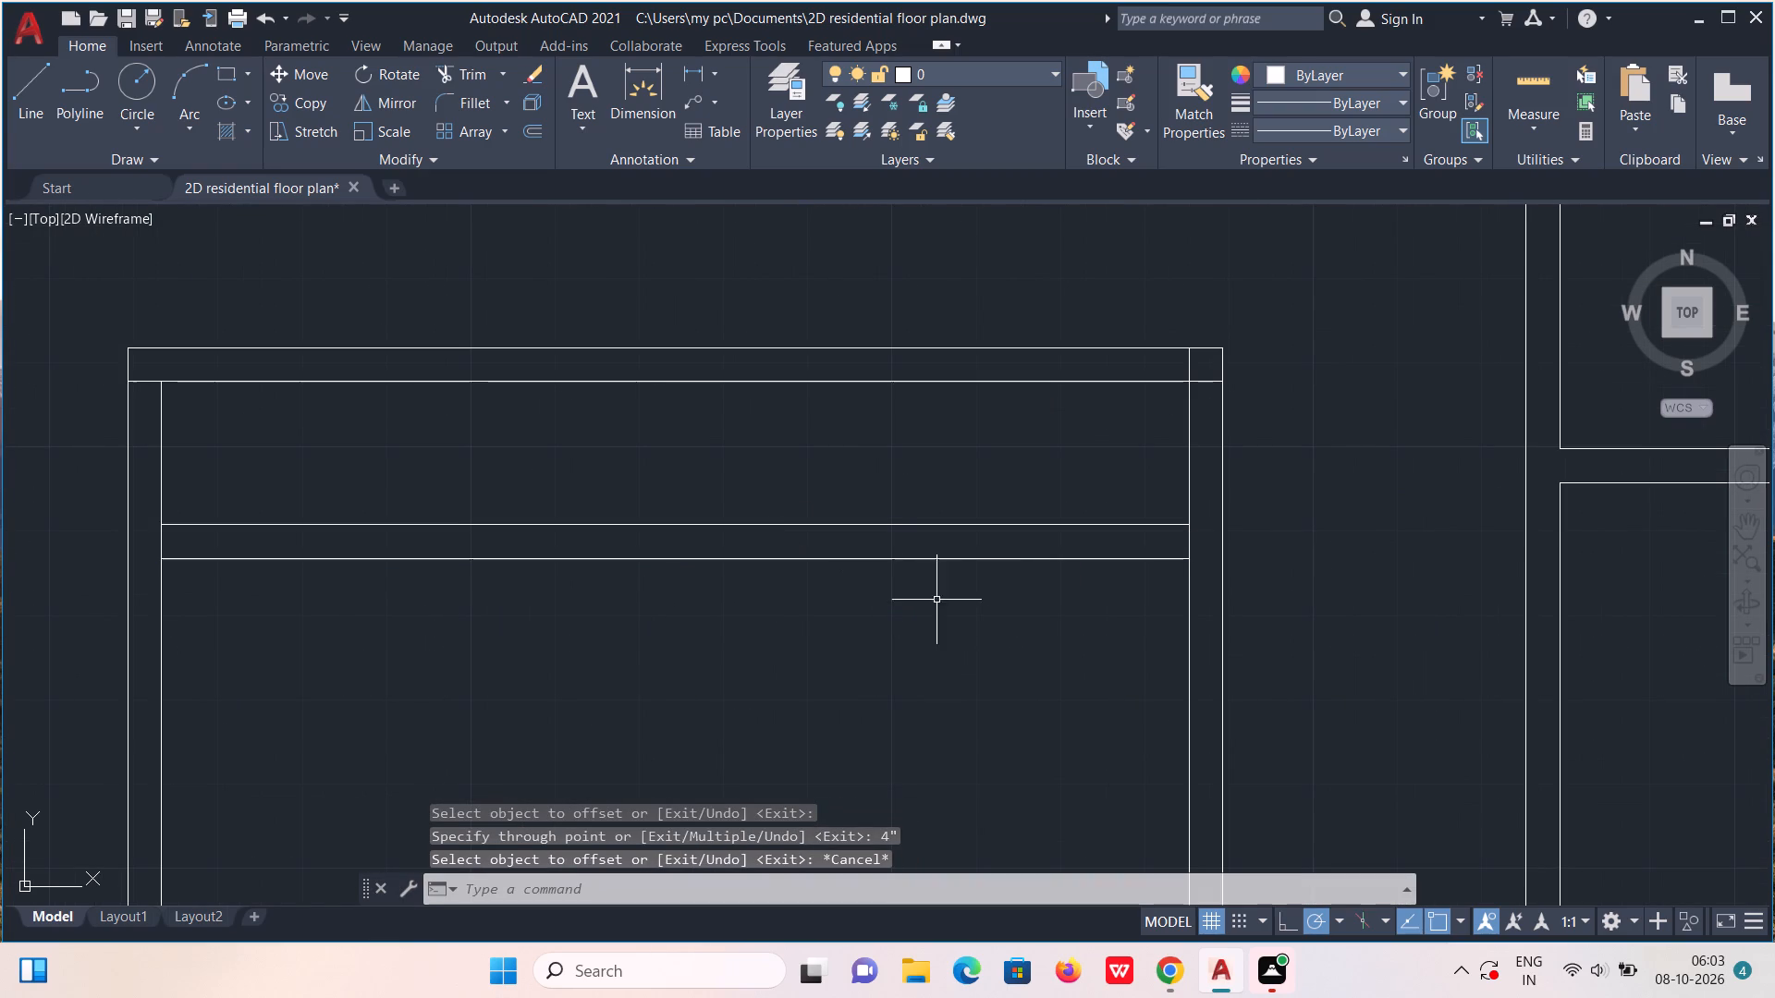
# Draw connected lines along the central room's new upper partition line, extending to the outer faces of both side walls.
pyautogui.press('l')
pyautogui.press('Return')
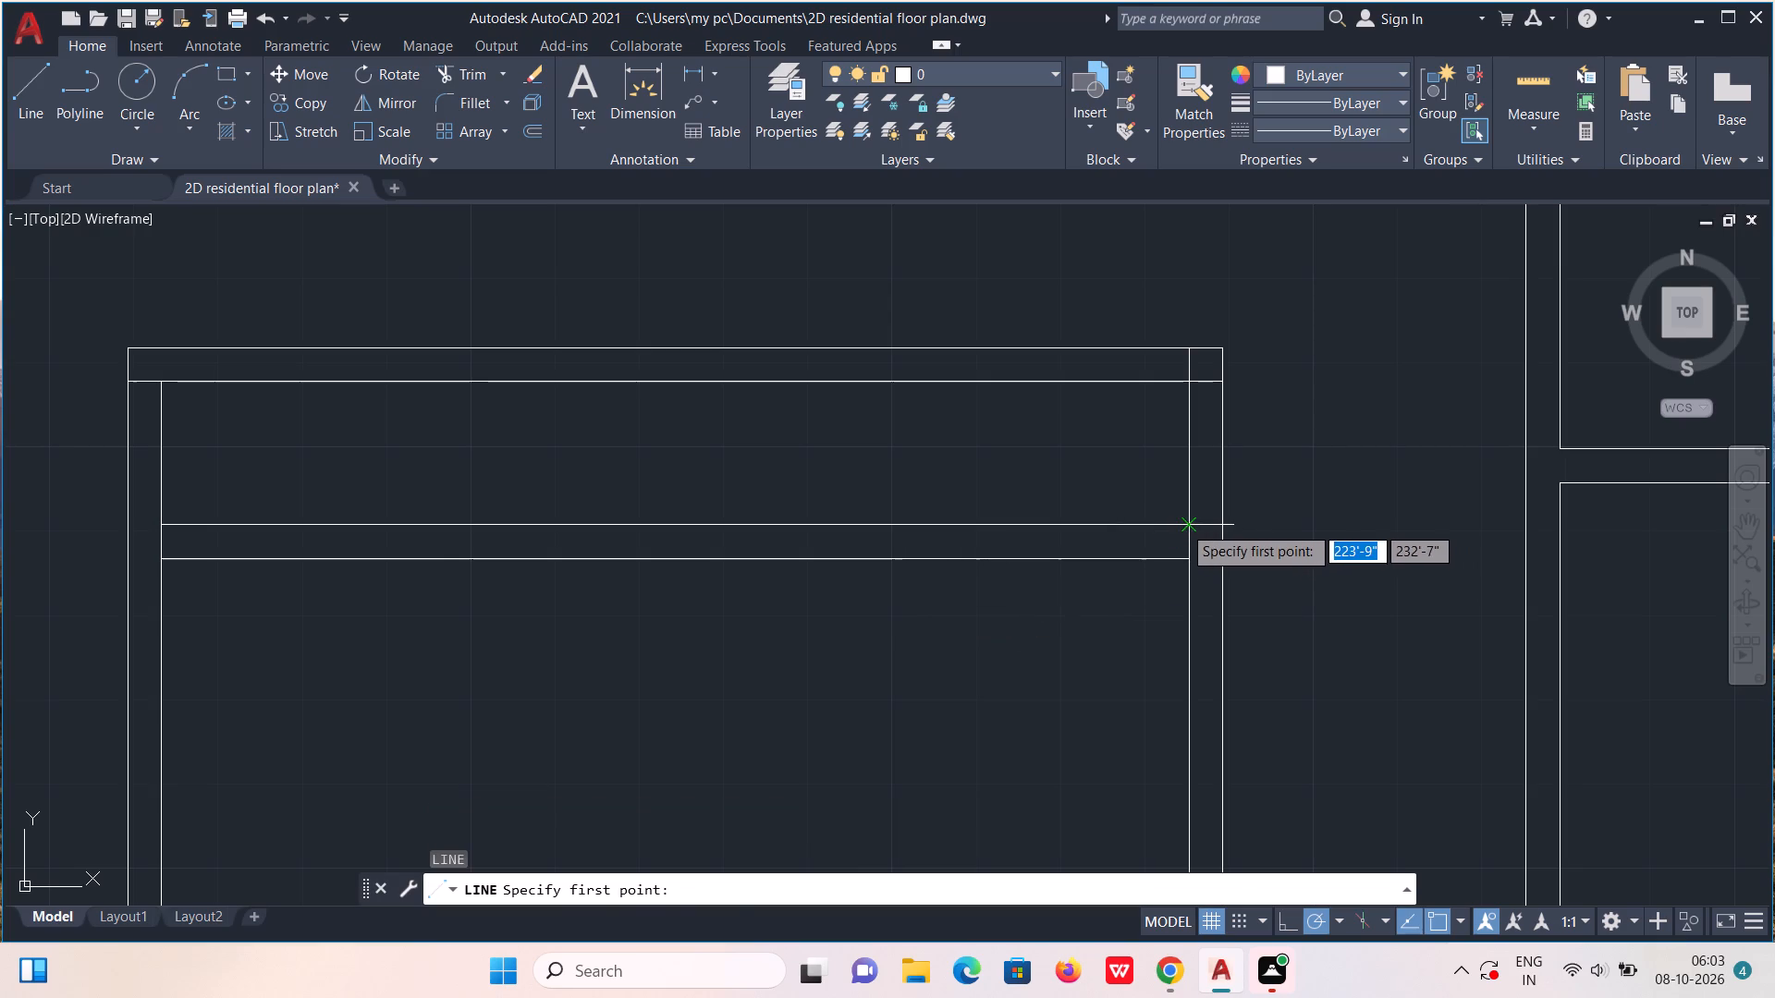
pyautogui.click(1182, 525)
pyautogui.click(1218, 522)
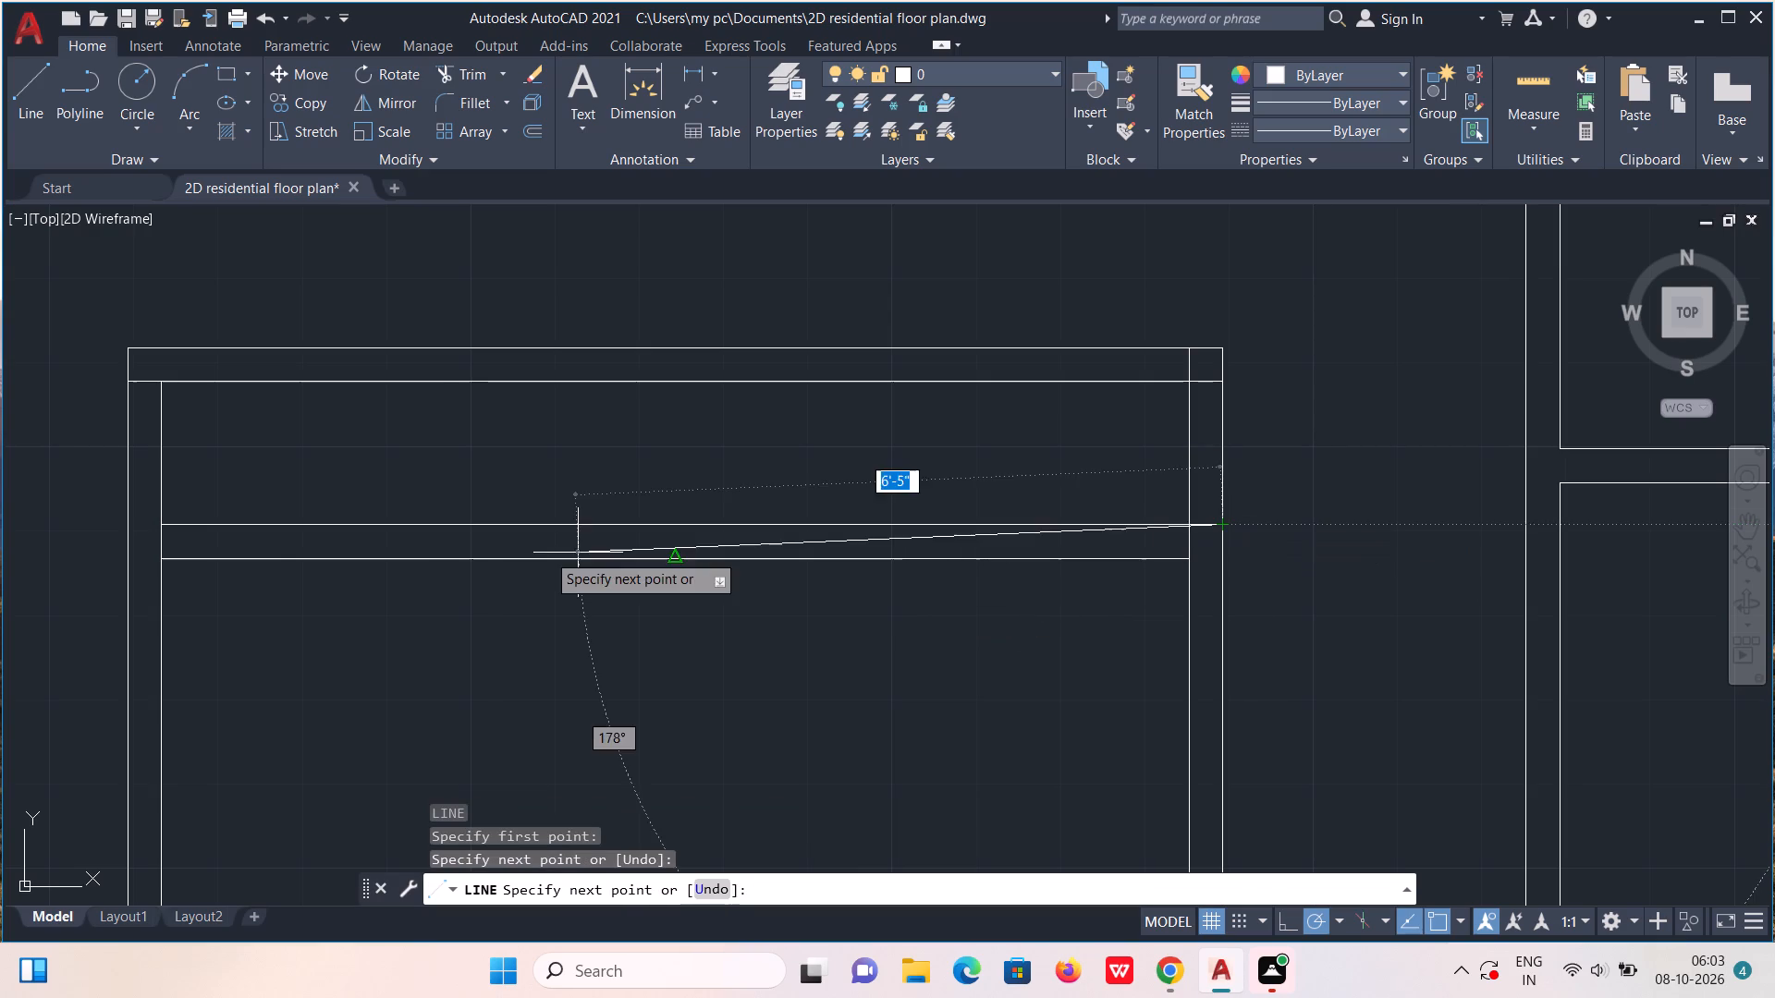
pyautogui.click(158, 523)
pyautogui.click(129, 522)
pyautogui.press('Escape')
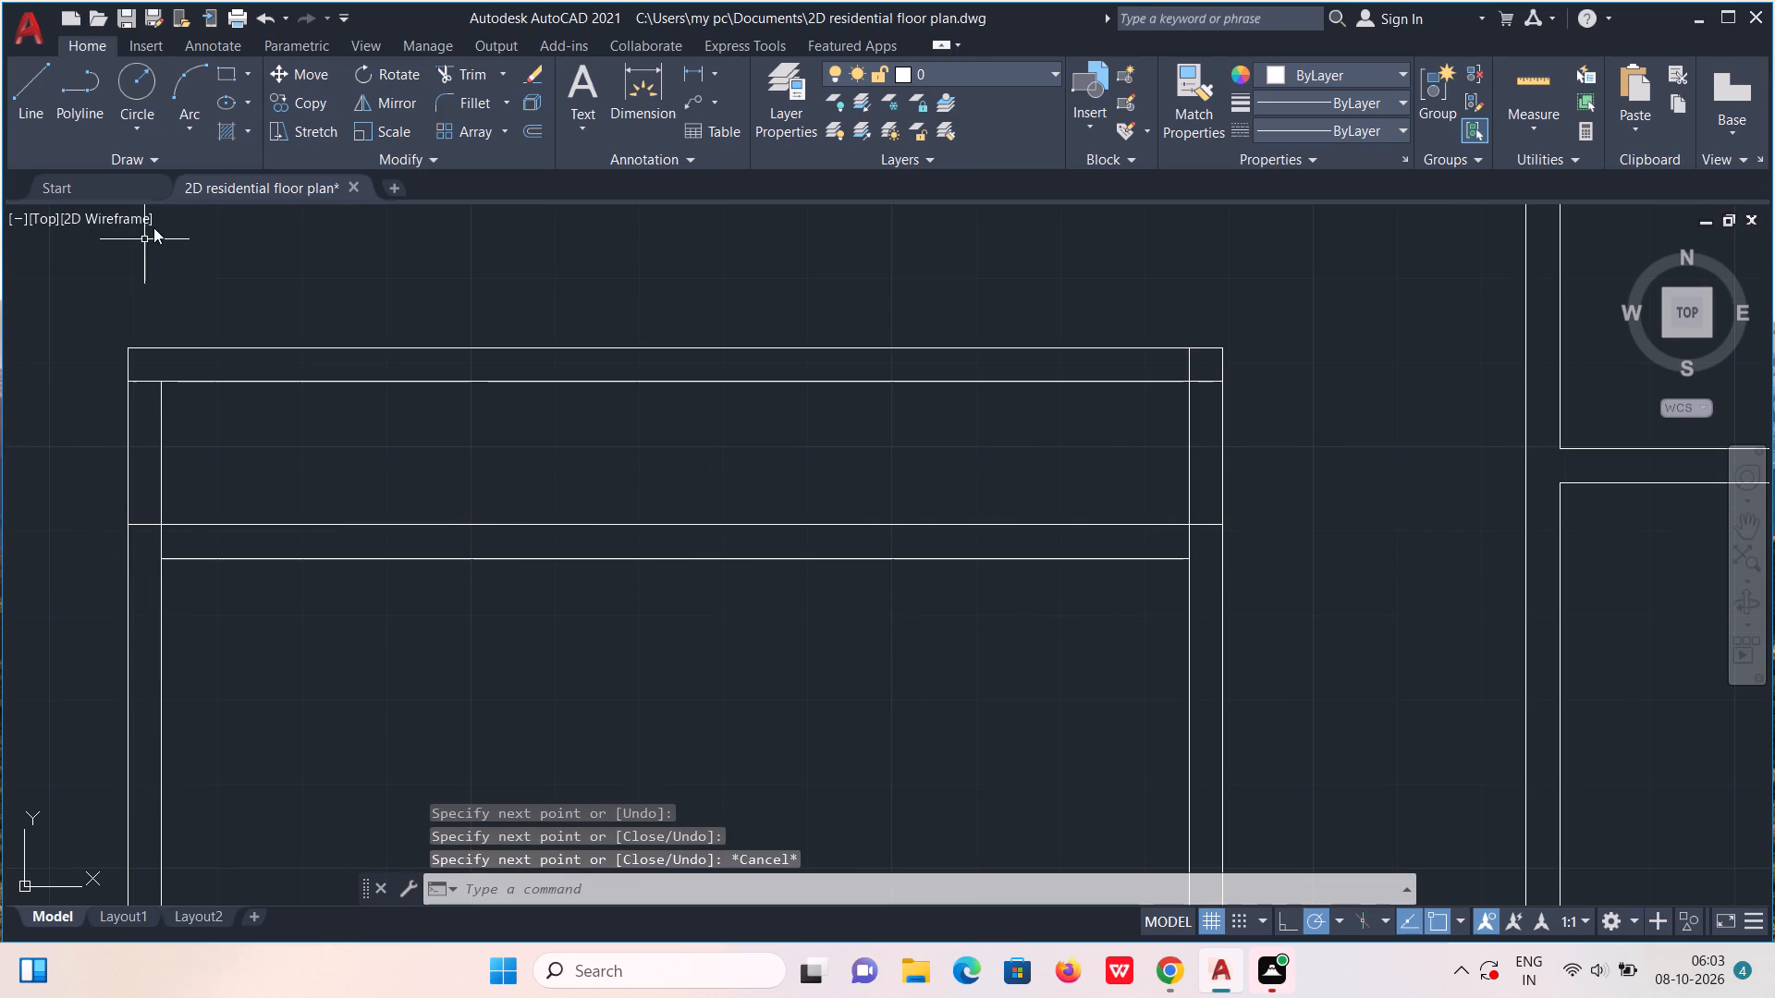
# Trim away the central room's old top wall and the side wall stubs above the new top wall.
pyautogui.click(473, 68)
pyautogui.moveTo(448, 228); pyautogui.dragTo(333, 419)
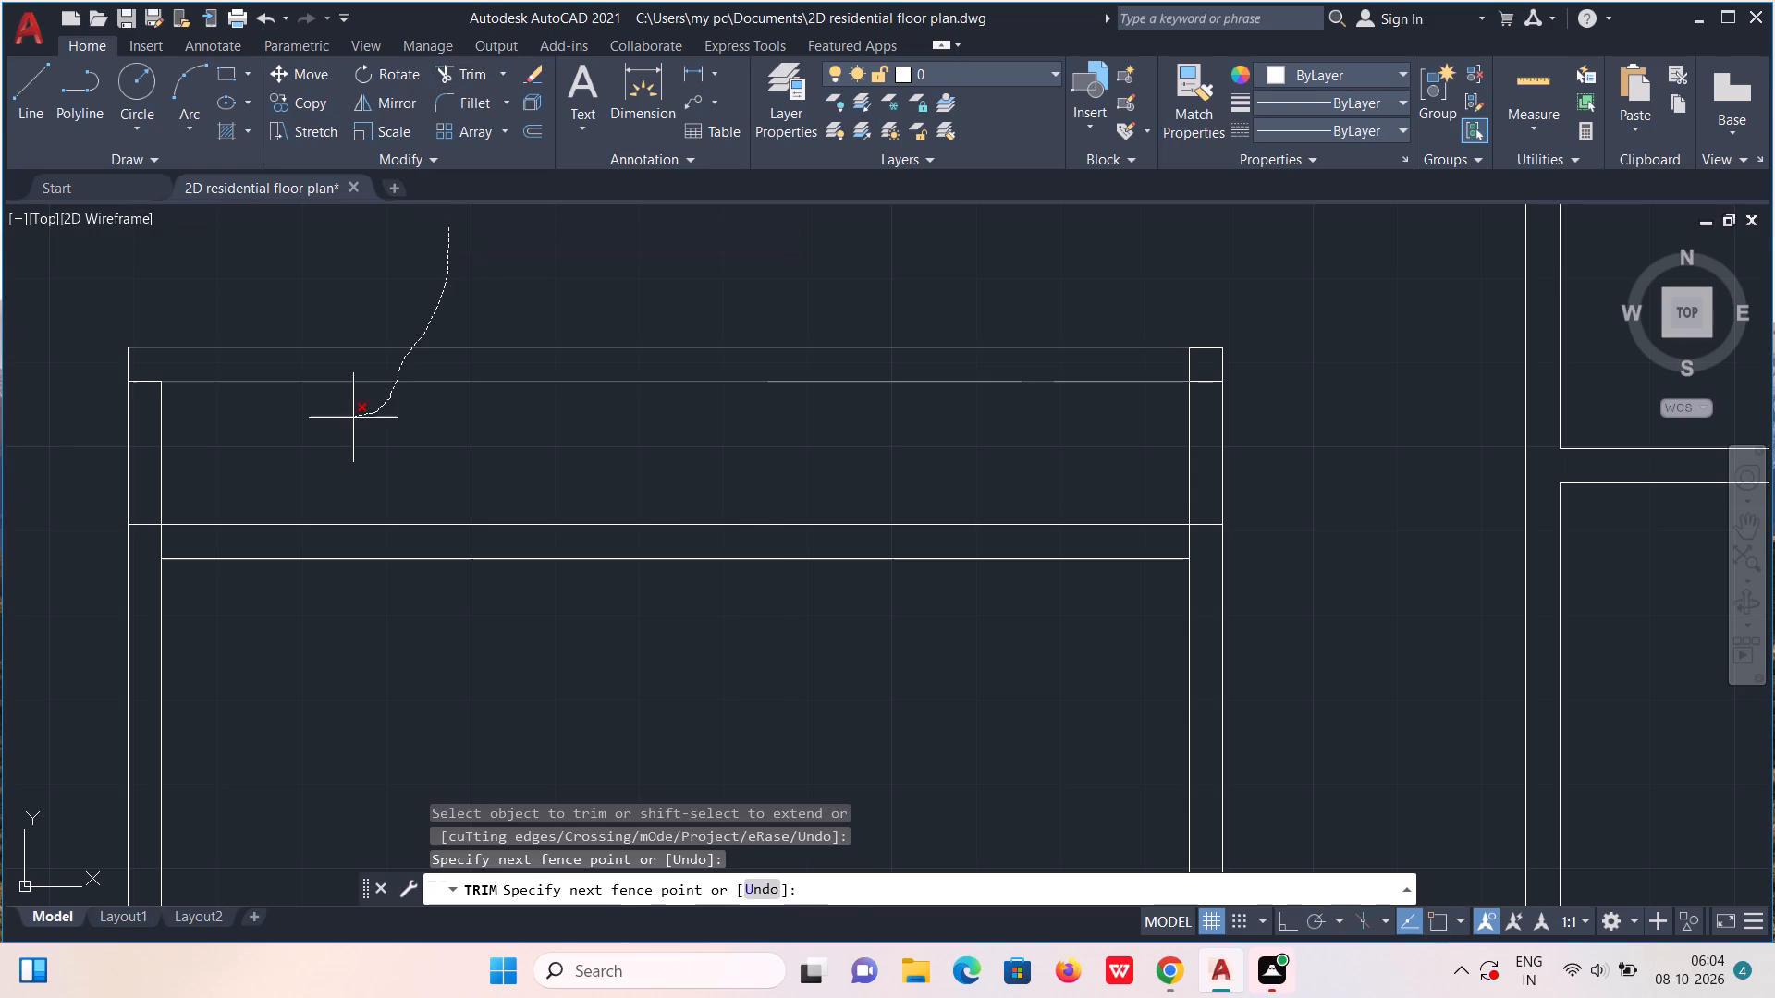
pyautogui.moveTo(333, 419); pyautogui.dragTo(140, 398)
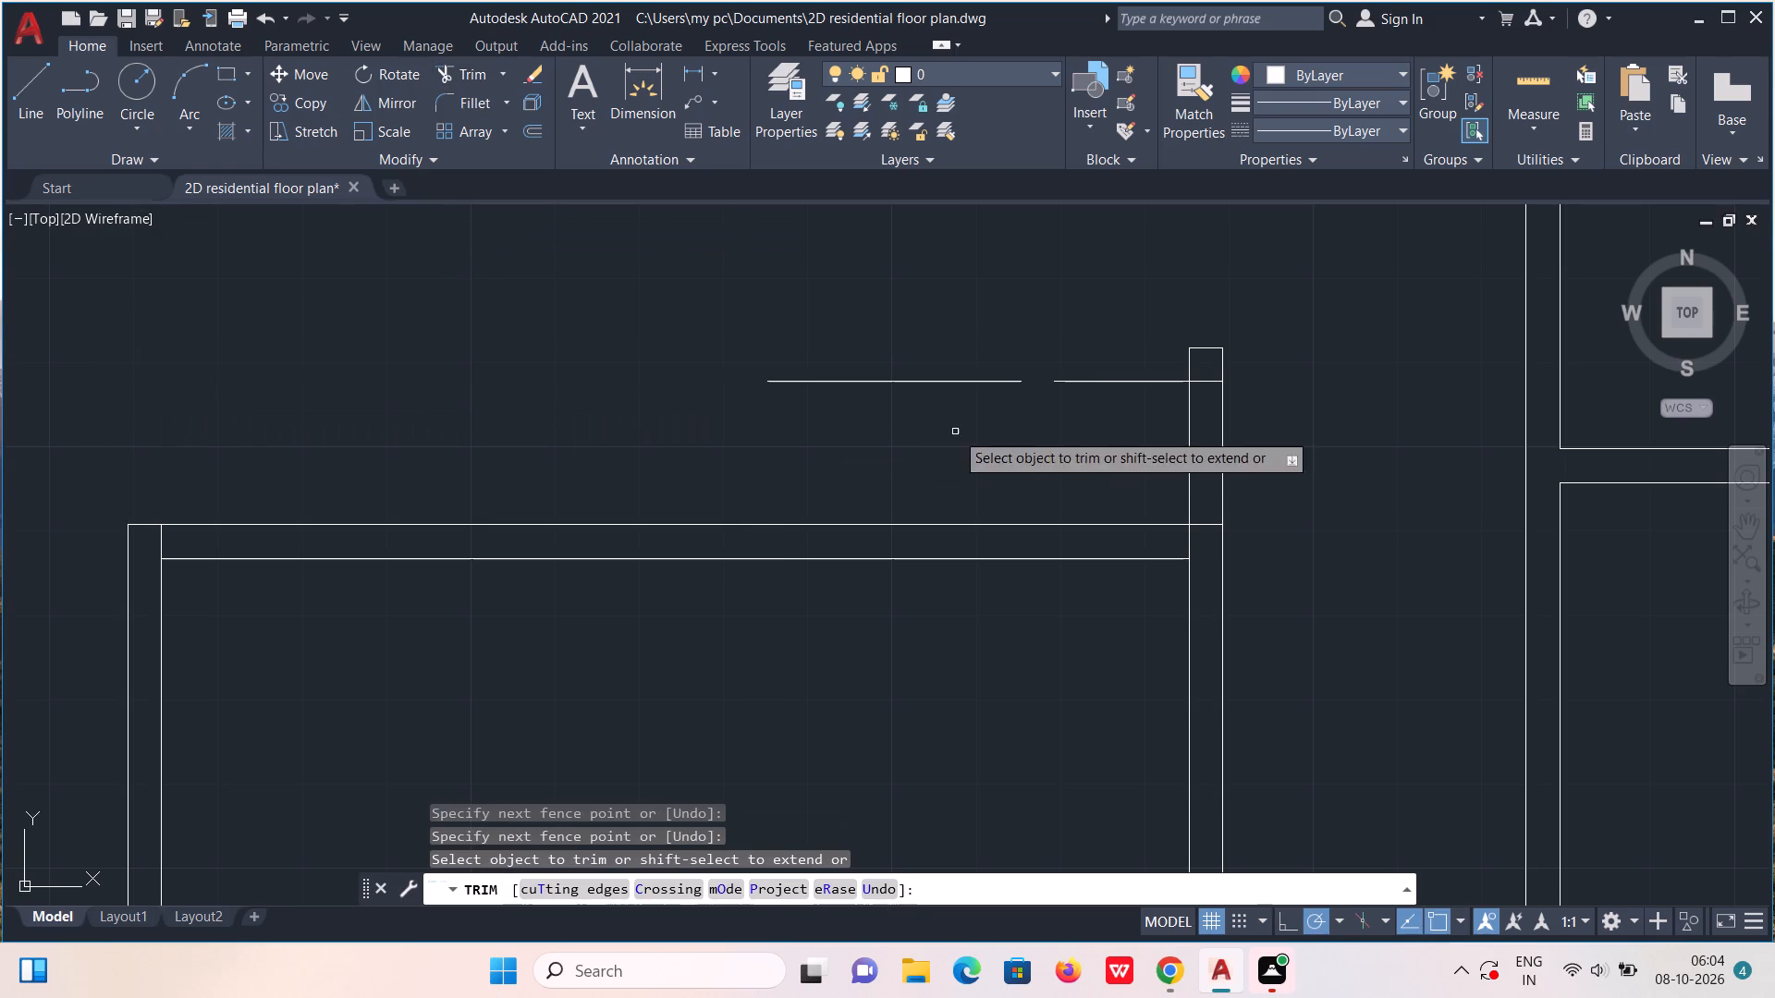
pyautogui.moveTo(1092, 436); pyautogui.dragTo(1220, 374)
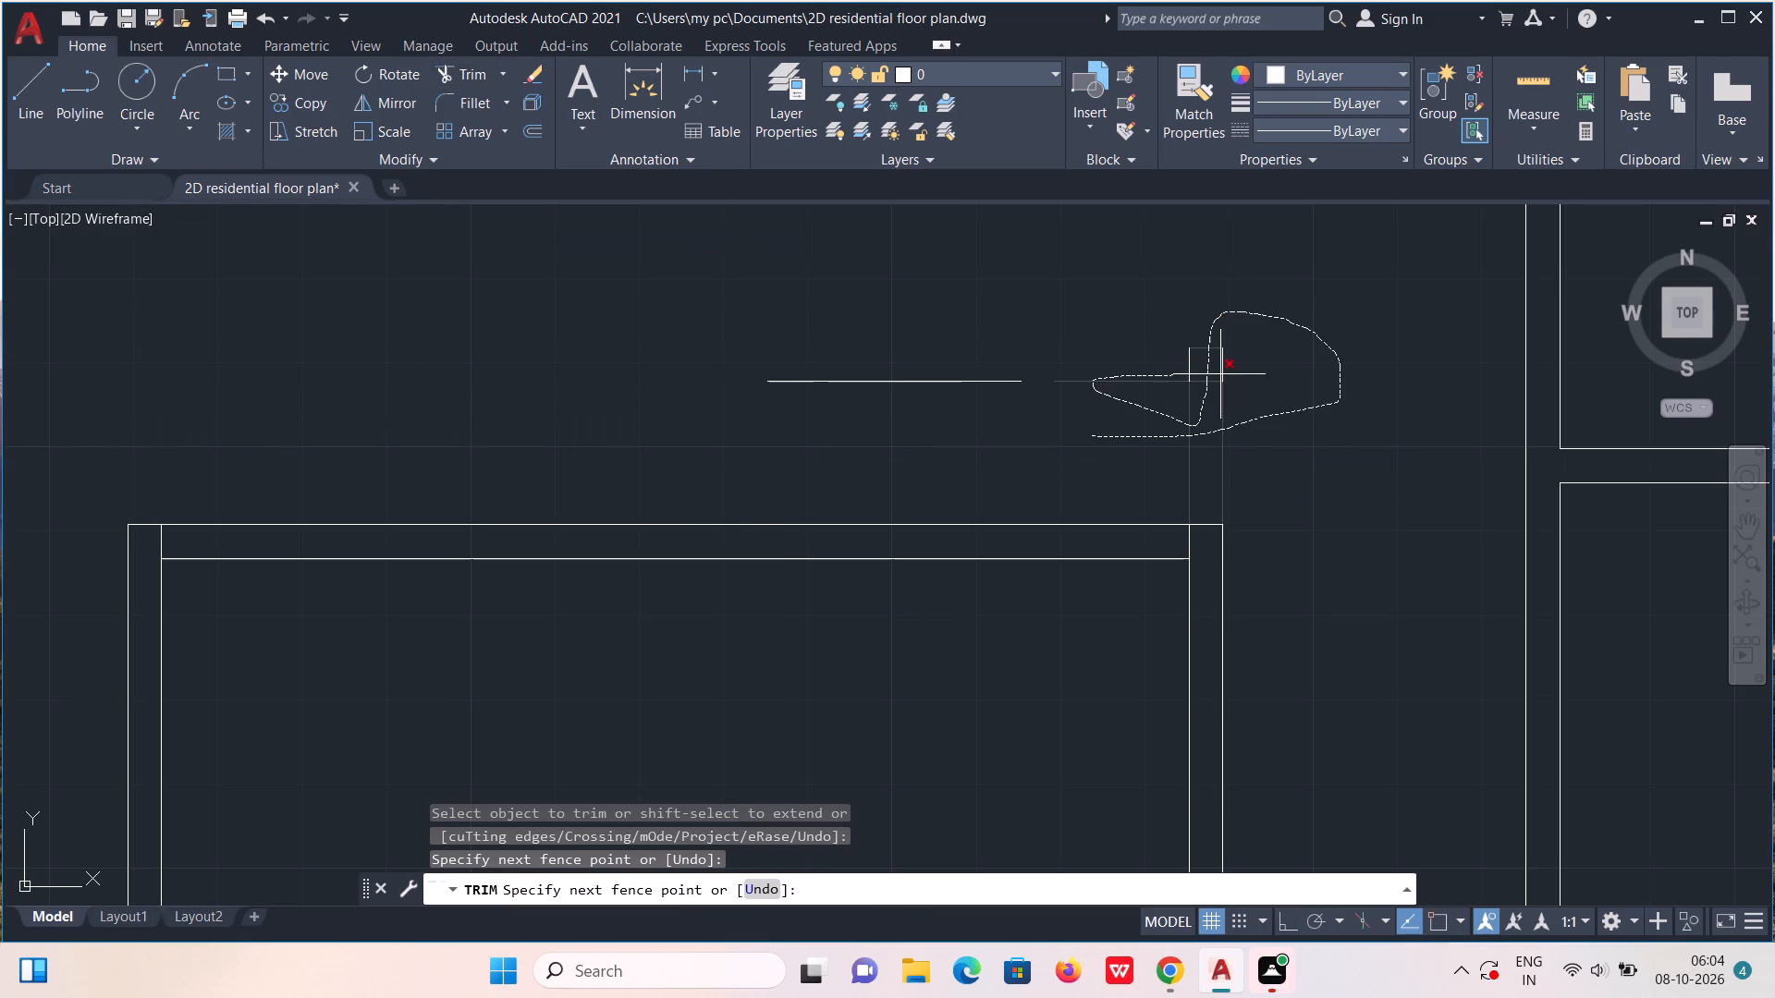
pyautogui.moveTo(1220, 374); pyautogui.dragTo(819, 413)
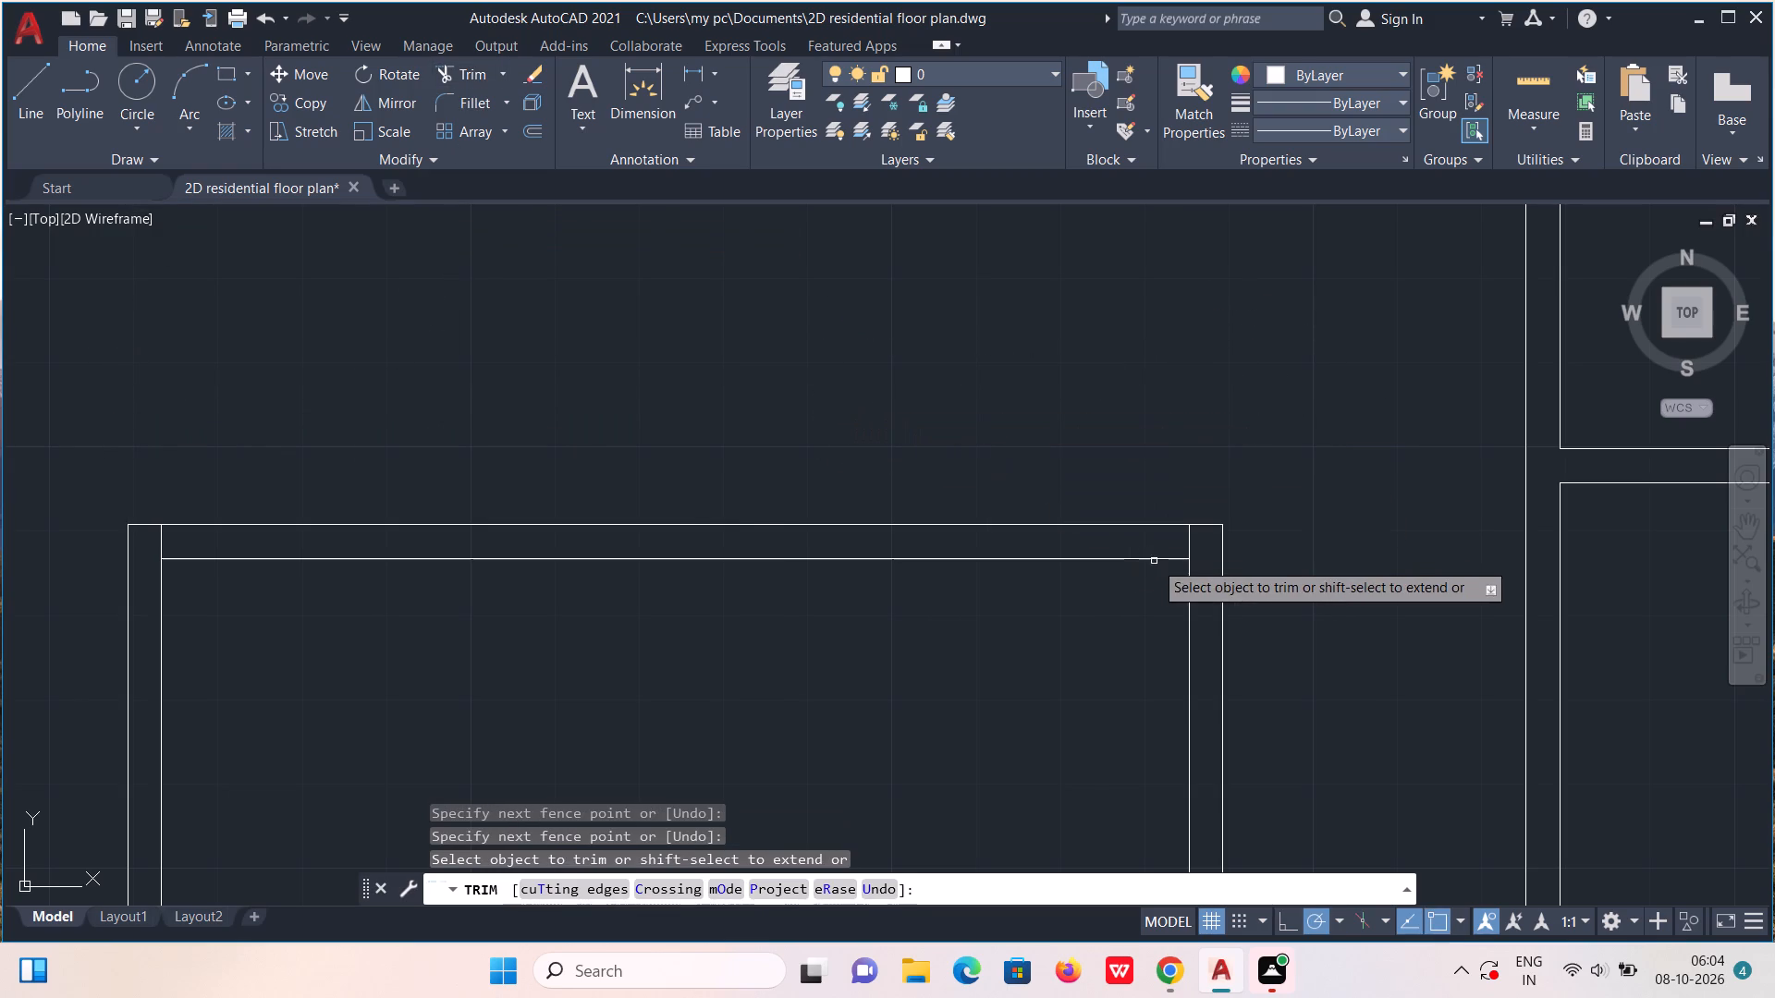
# Trim the lines crossing both upper corner junctions of the central room's new top wall.
pyautogui.scroll(2, 1166, 544)
pyautogui.moveTo(1195, 531); pyautogui.dragTo(1250, 547)
pyautogui.scroll(-5, 1252, 547)
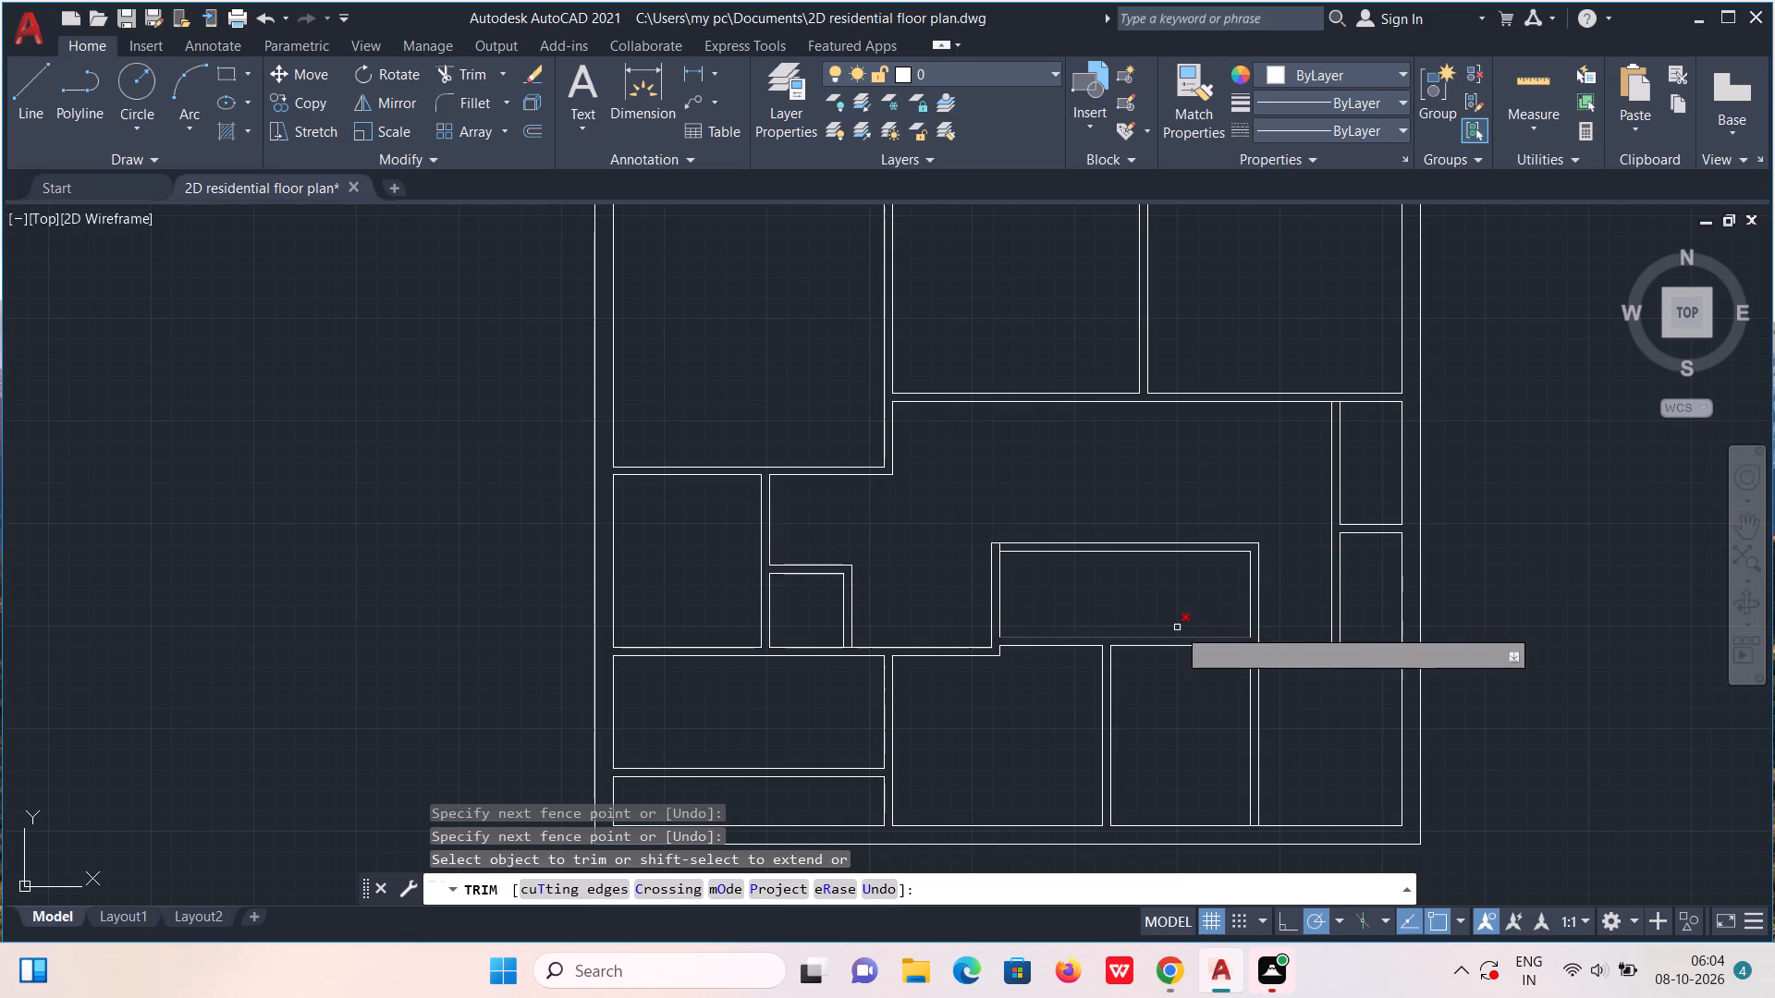
pyautogui.scroll(4, 1002, 539)
pyautogui.moveTo(975, 571); pyautogui.dragTo(1022, 575)
pyautogui.scroll(-6, 1022, 571)
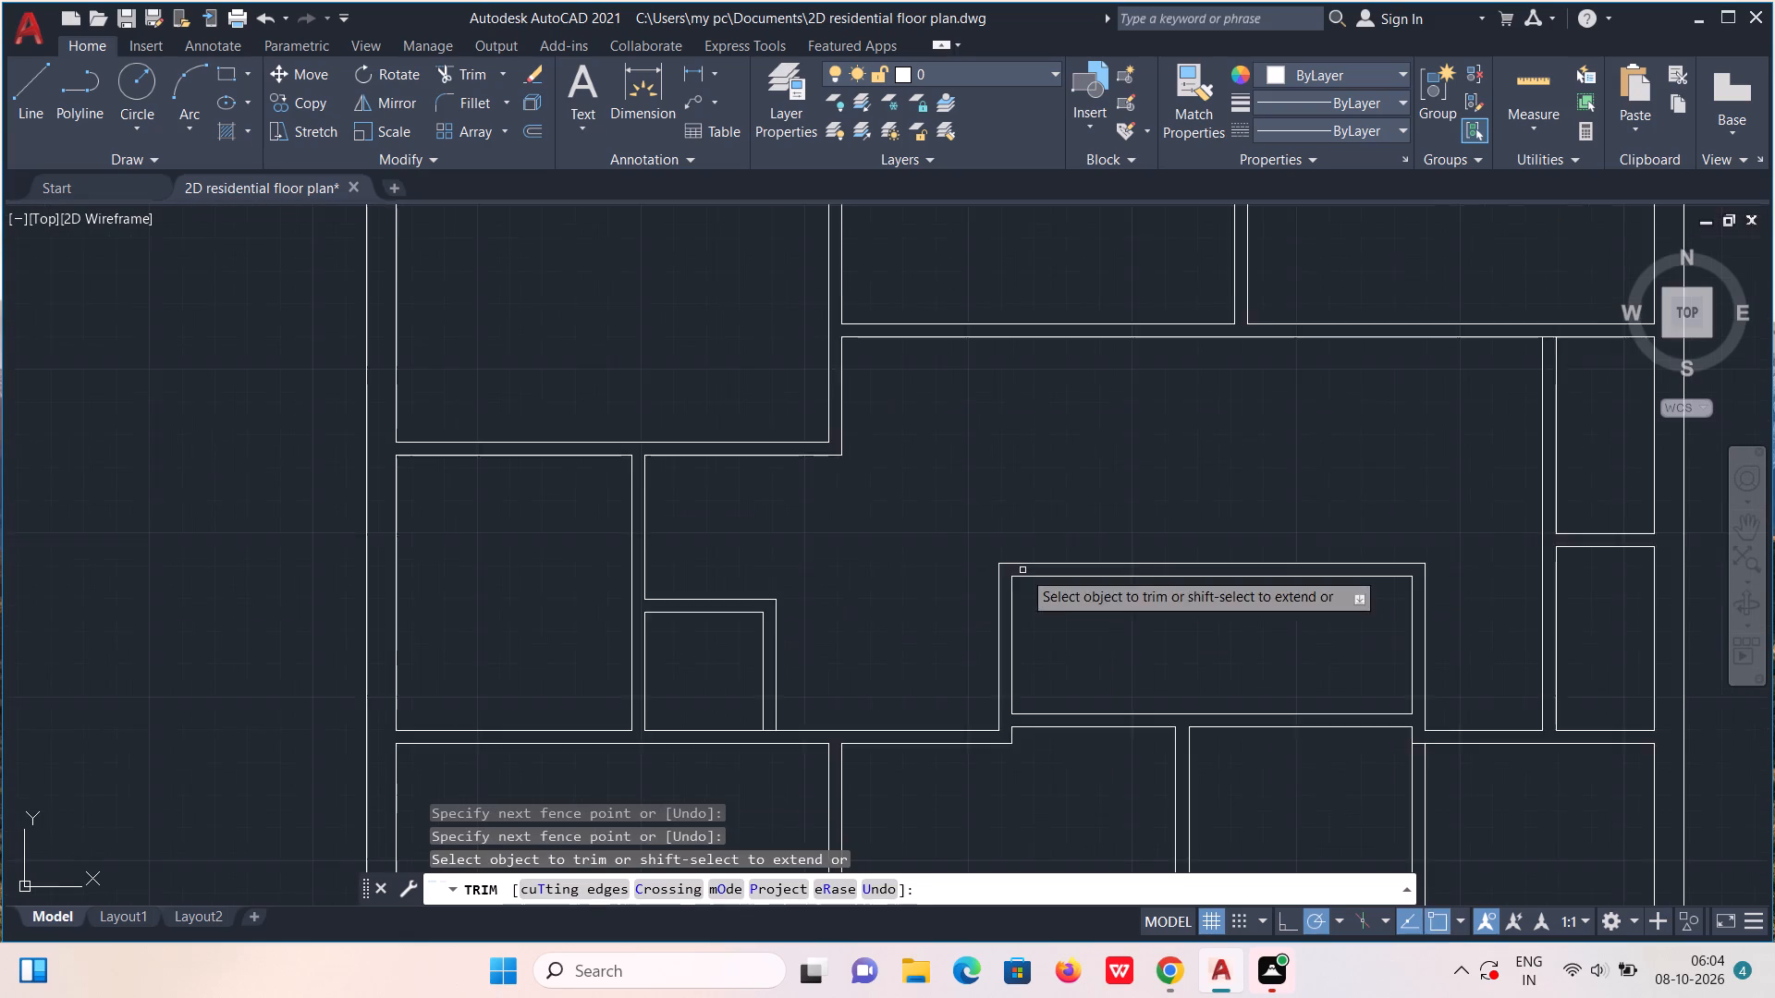
pyautogui.press('Escape')
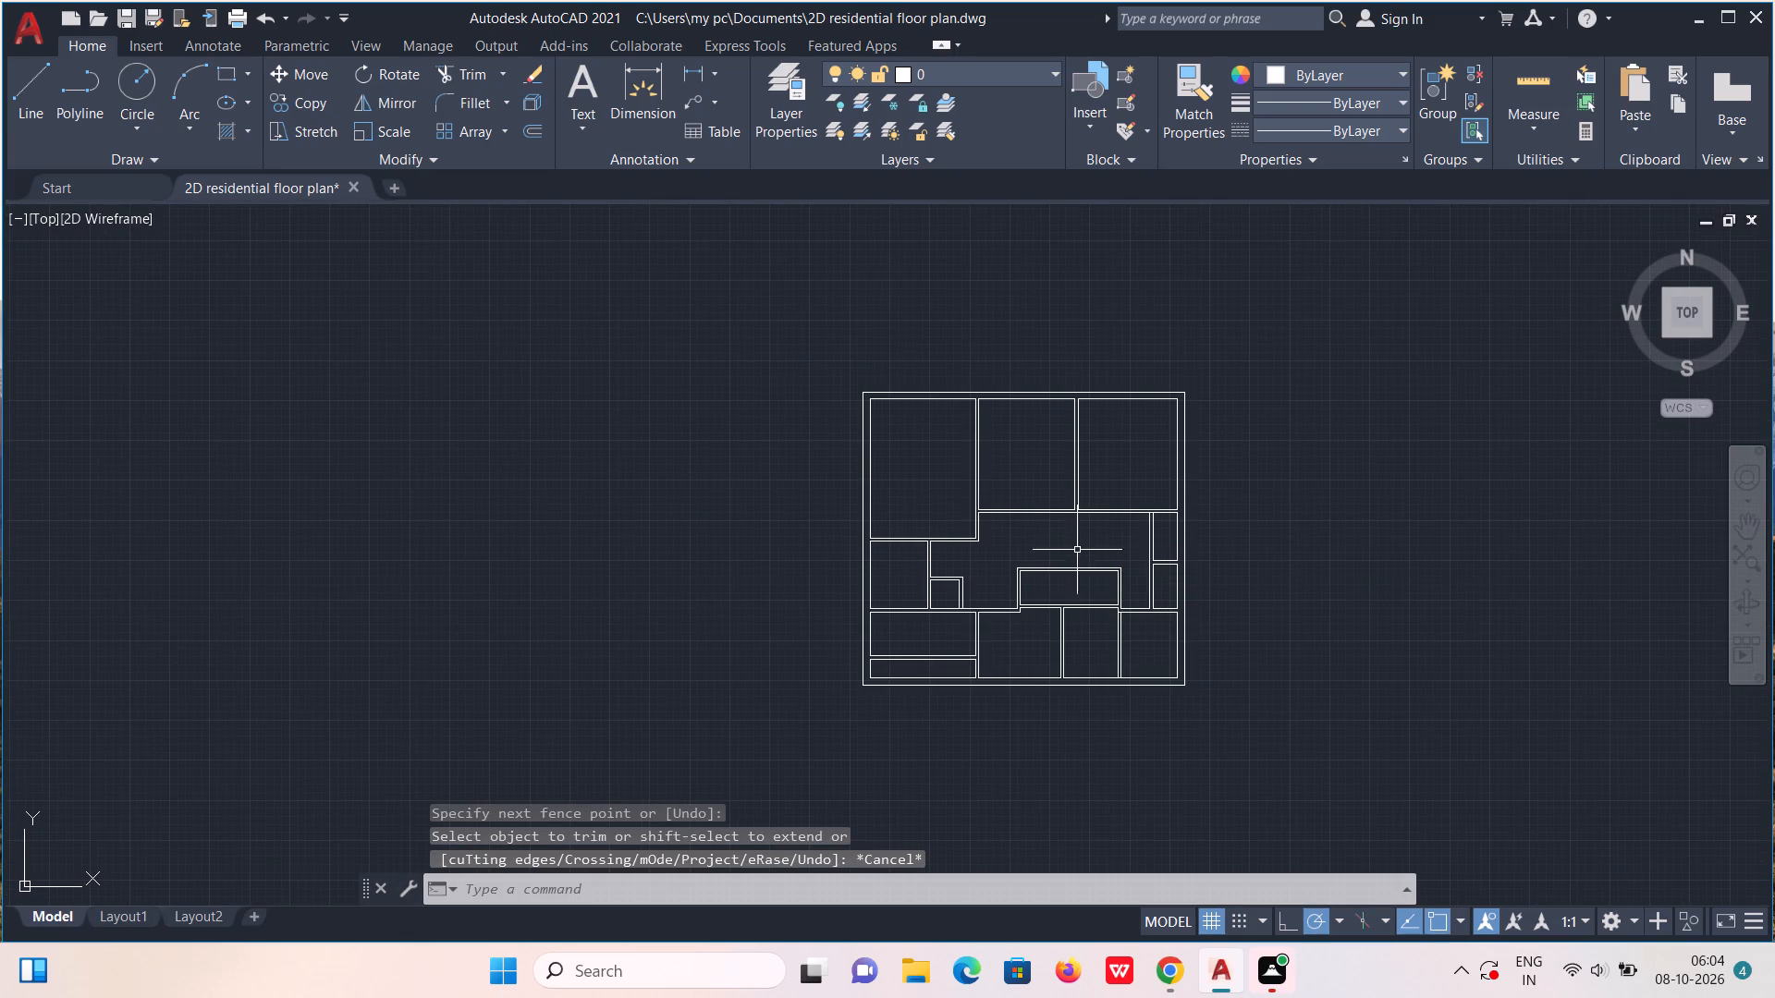
# Offset the top middle room's right wall face 2' into that room, and offset the copy another 4" left.
pyautogui.moveTo(967, 478); pyautogui.dragTo(958, 378, button='middle')
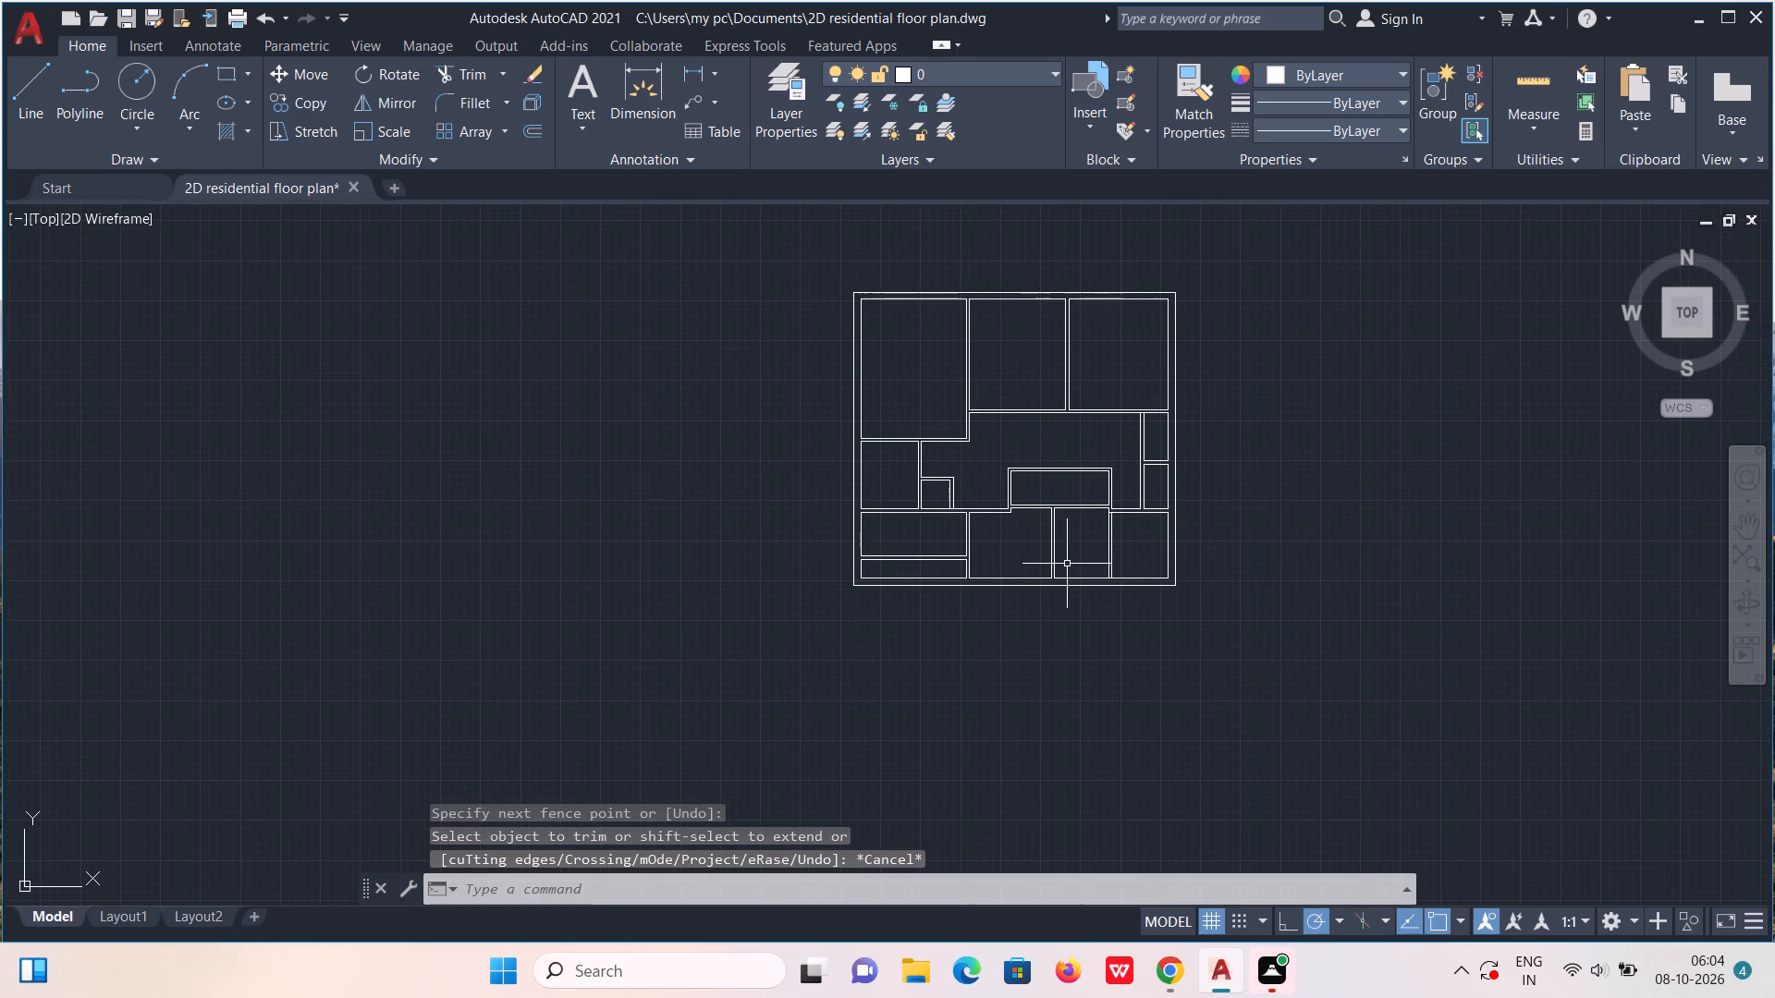
pyautogui.moveTo(999, 417); pyautogui.dragTo(923, 582, button='middle')
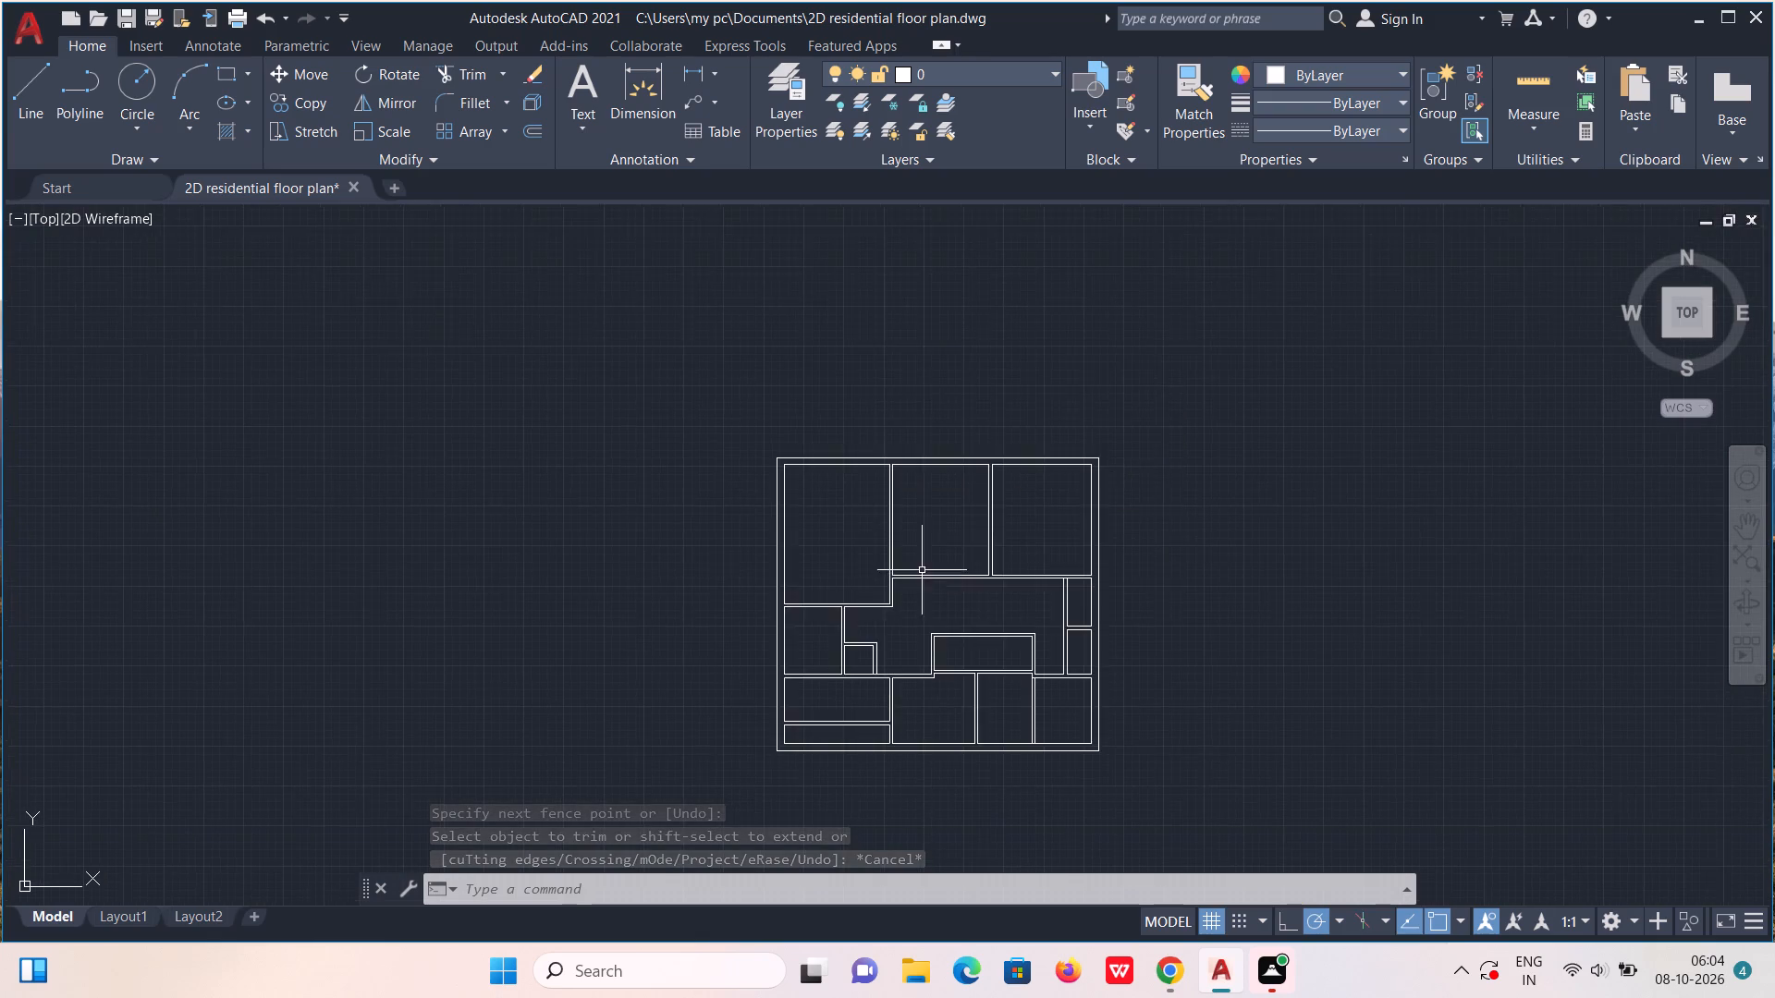
pyautogui.scroll(4, 1062, 456)
pyautogui.moveTo(667, 643); pyautogui.dragTo(829, 438, button='middle')
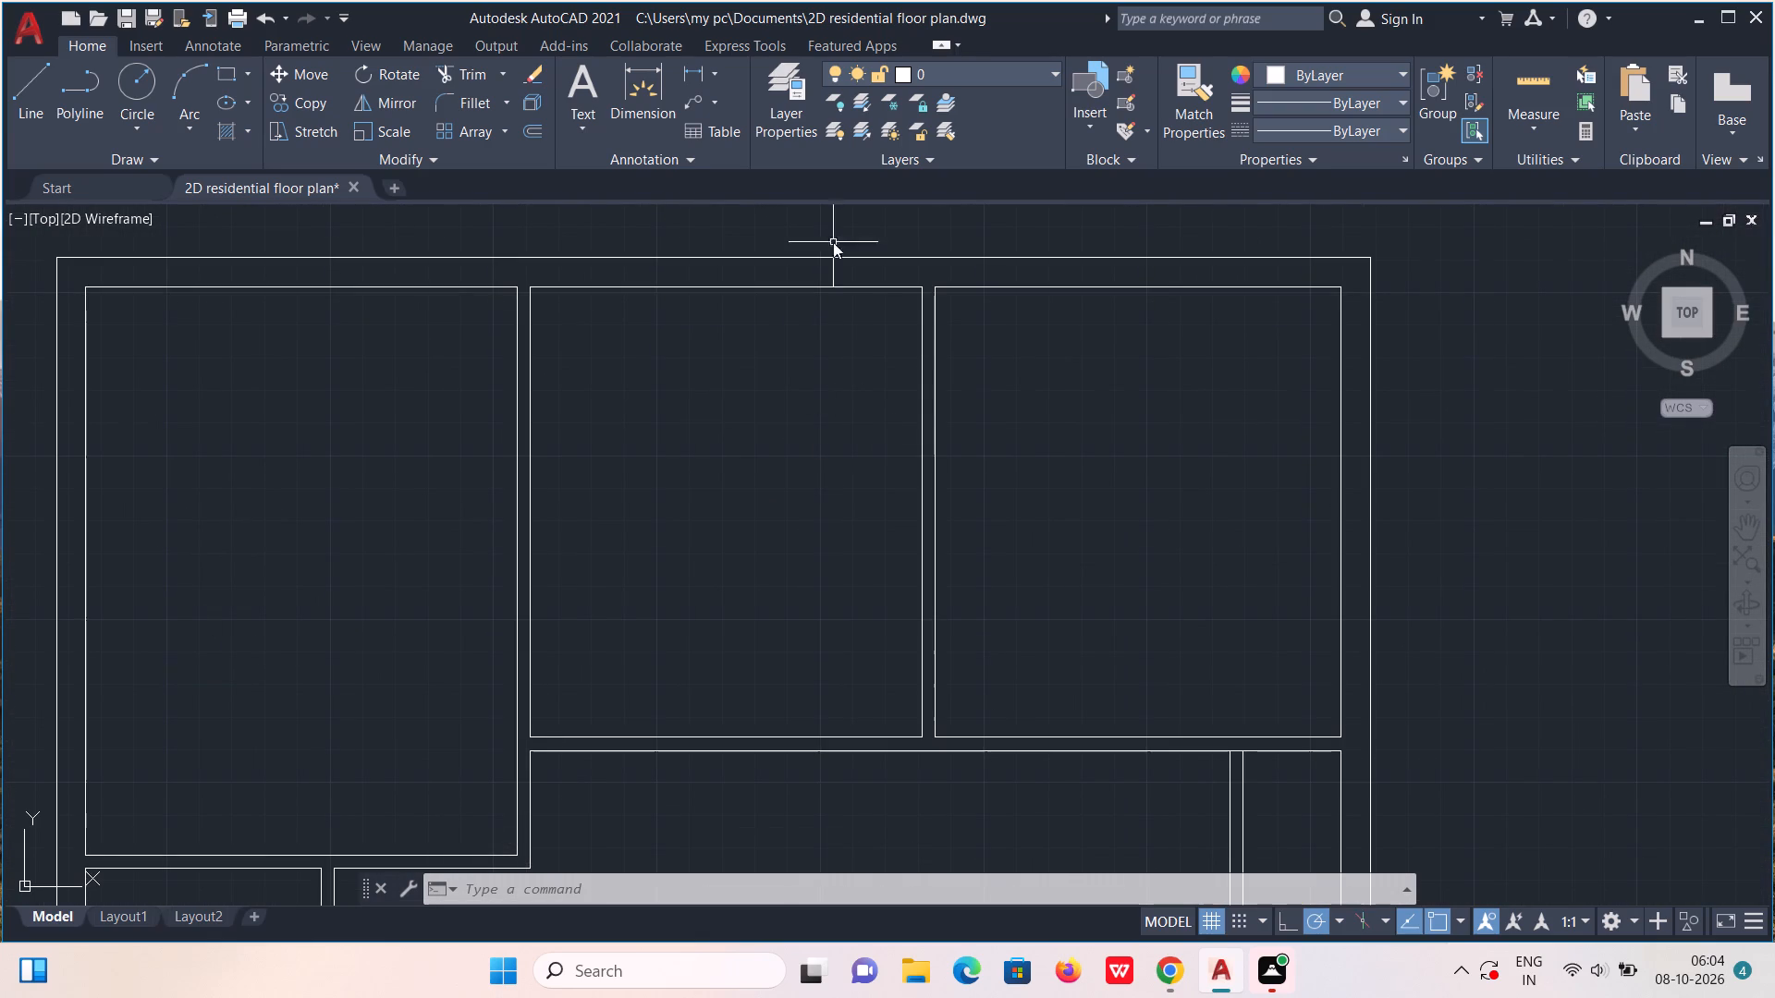
pyautogui.click(540, 129)
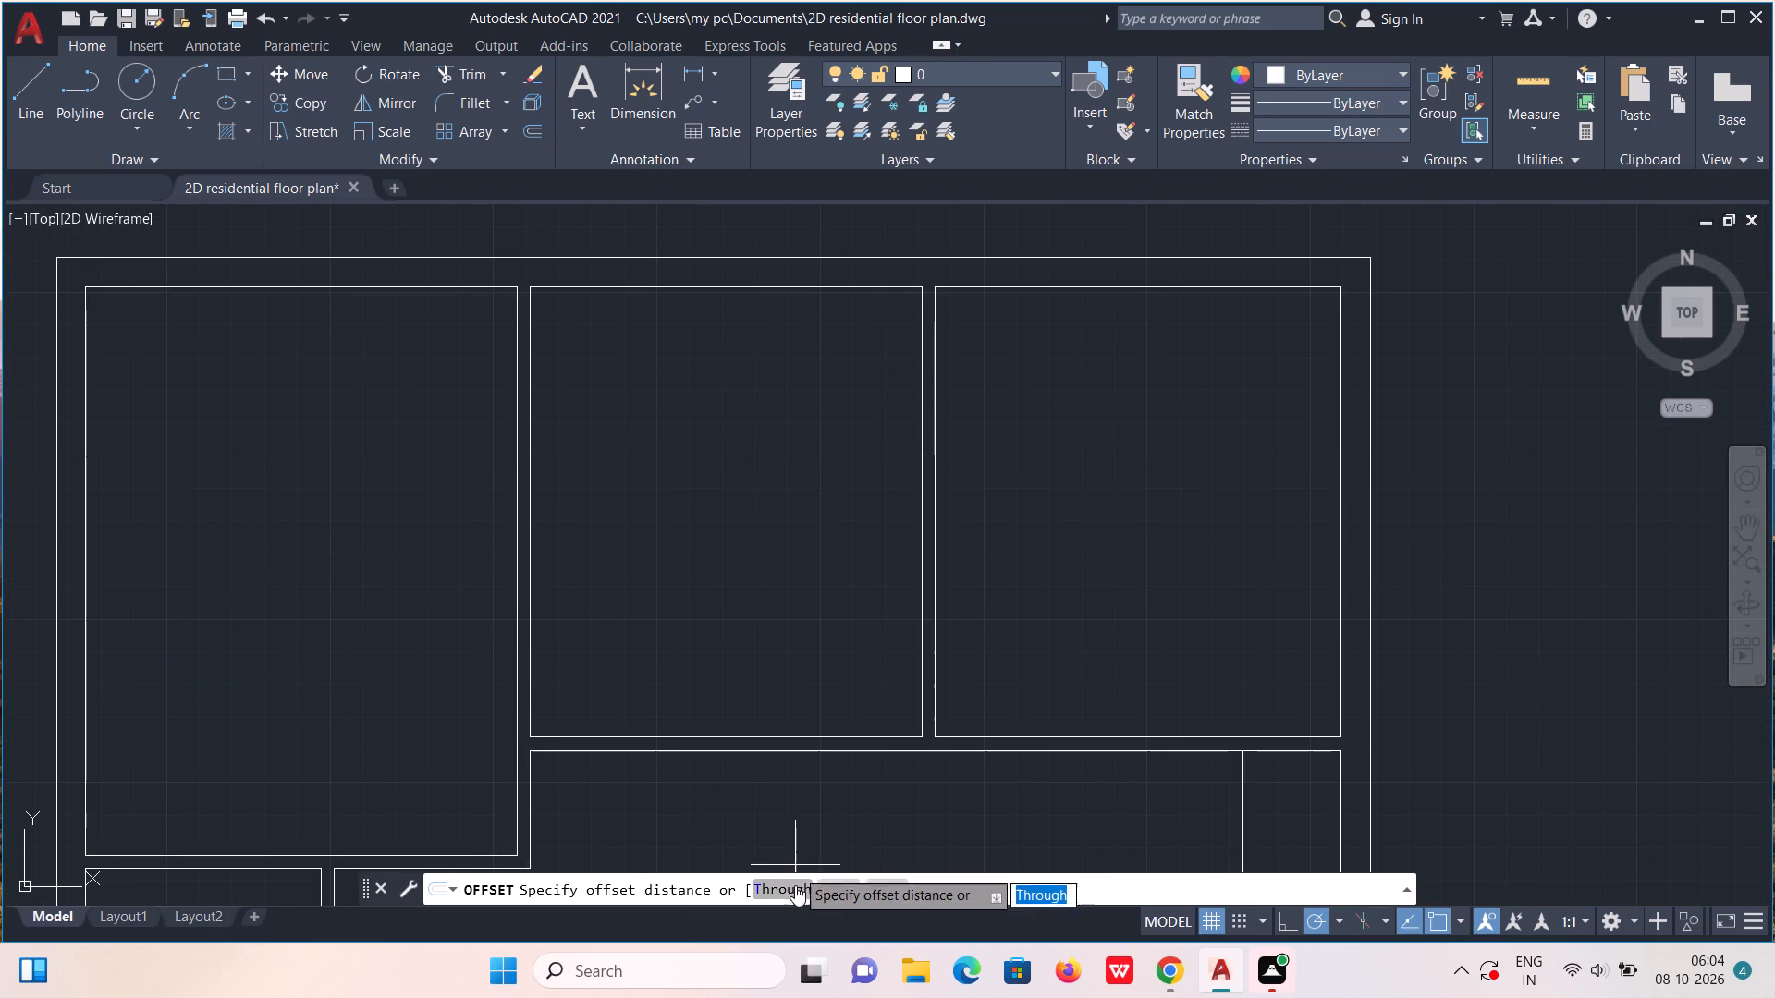
pyautogui.click(795, 889)
pyautogui.click(920, 556)
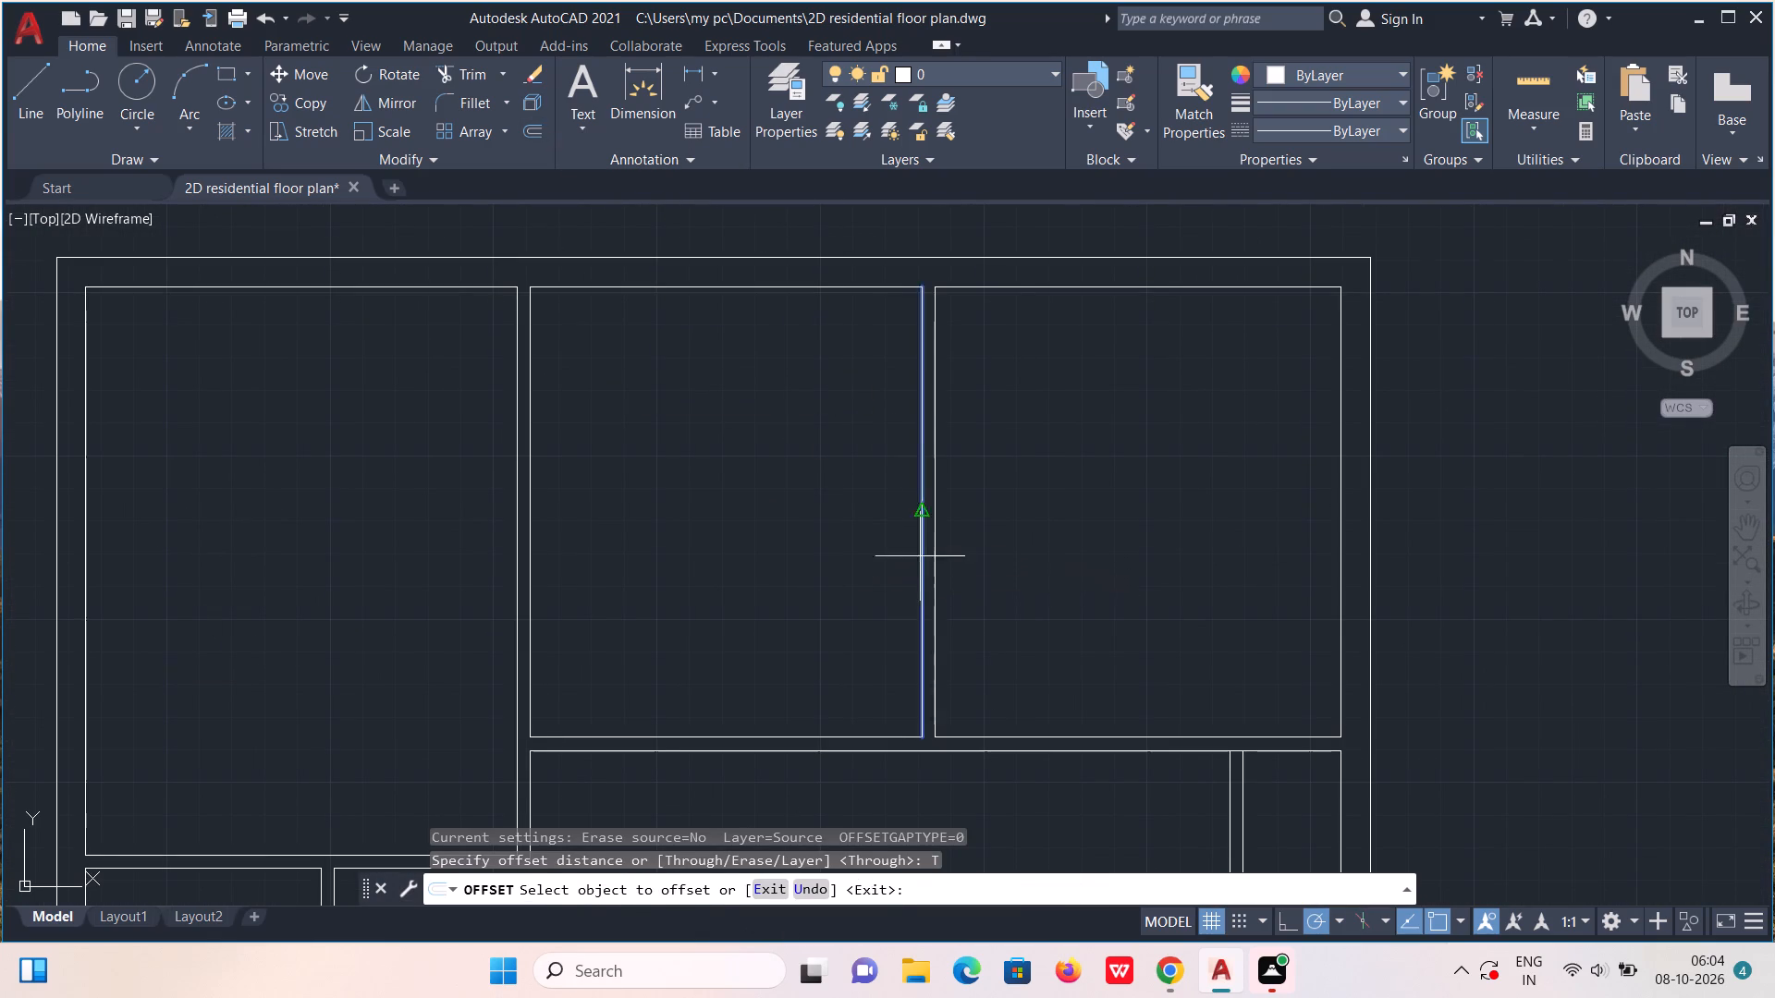
pyautogui.write("2'")
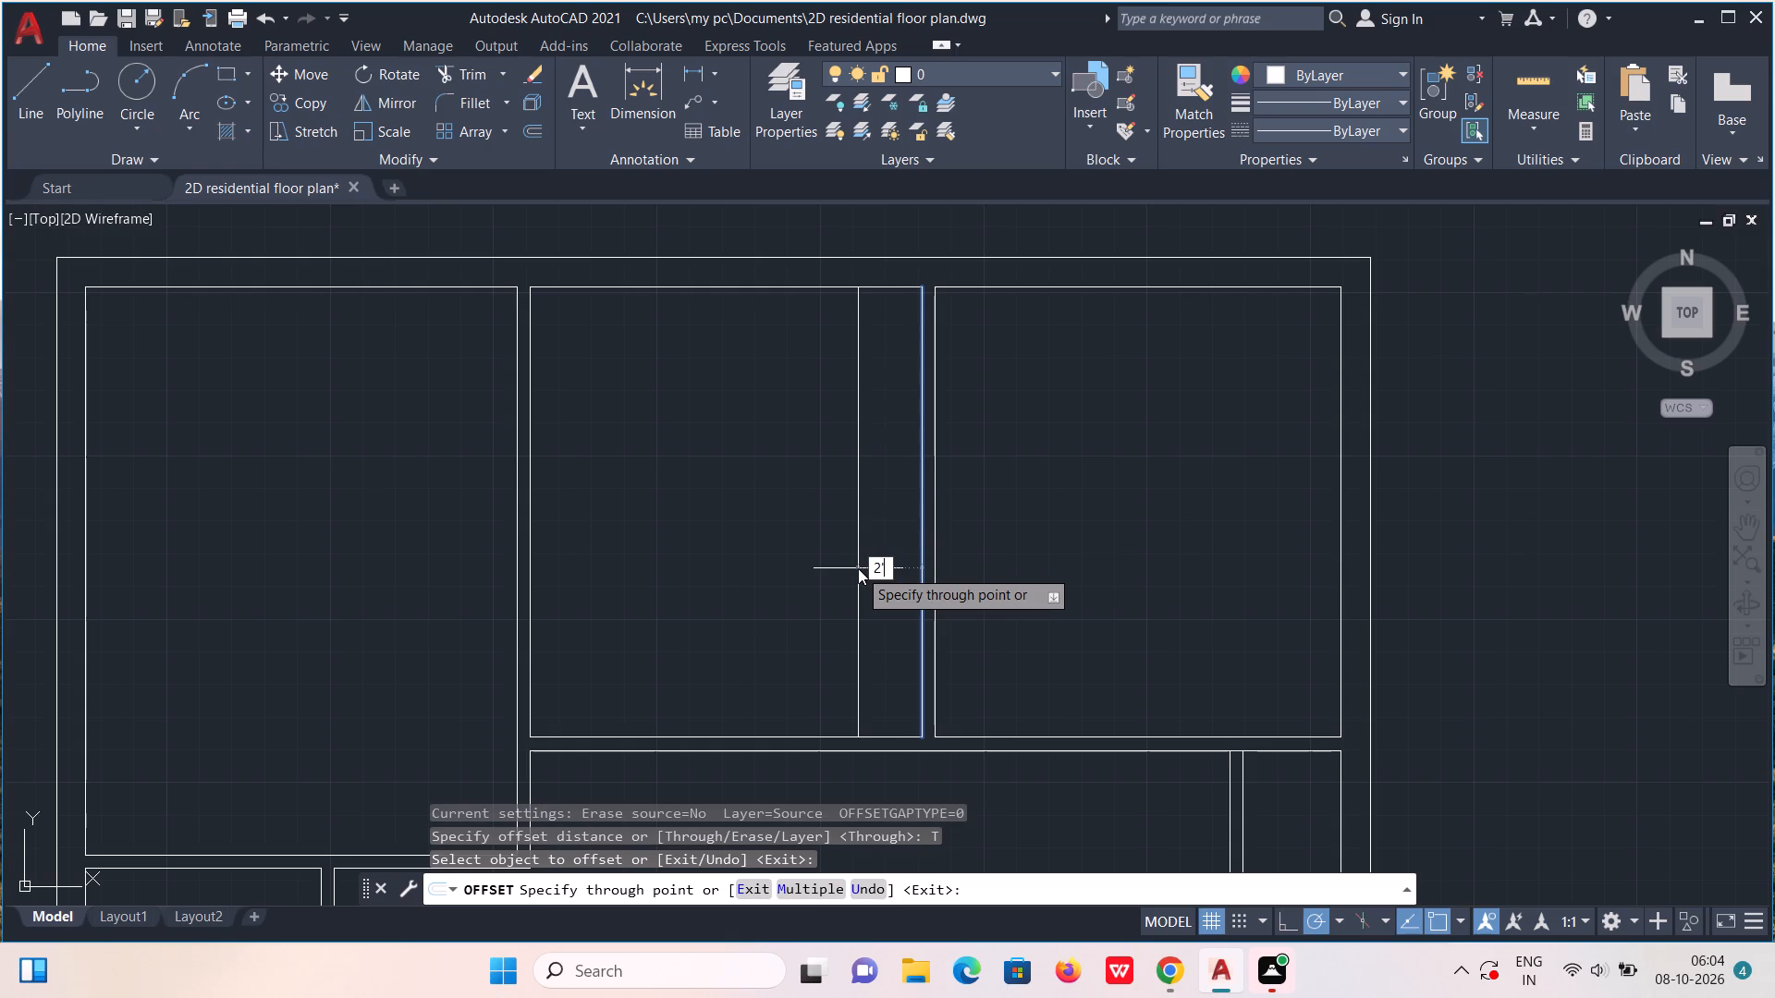
pyautogui.press('Return')
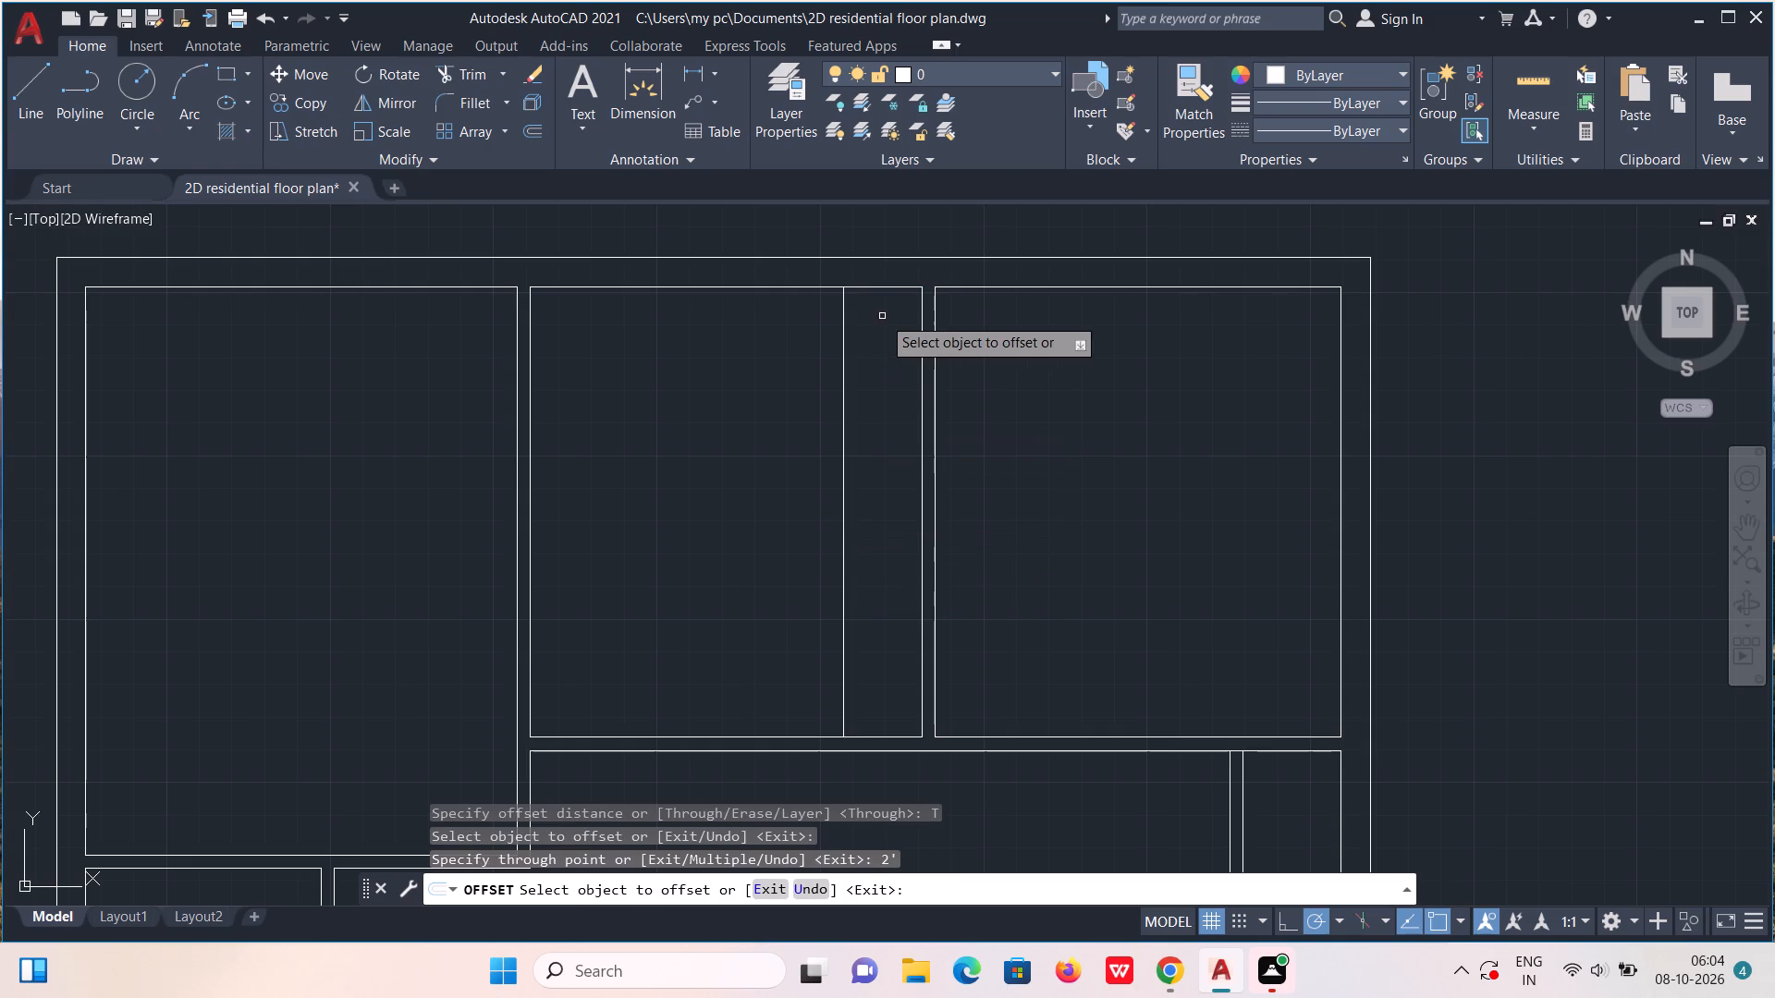
pyautogui.click(845, 575)
pyautogui.write('4"')
pyautogui.press('Return')
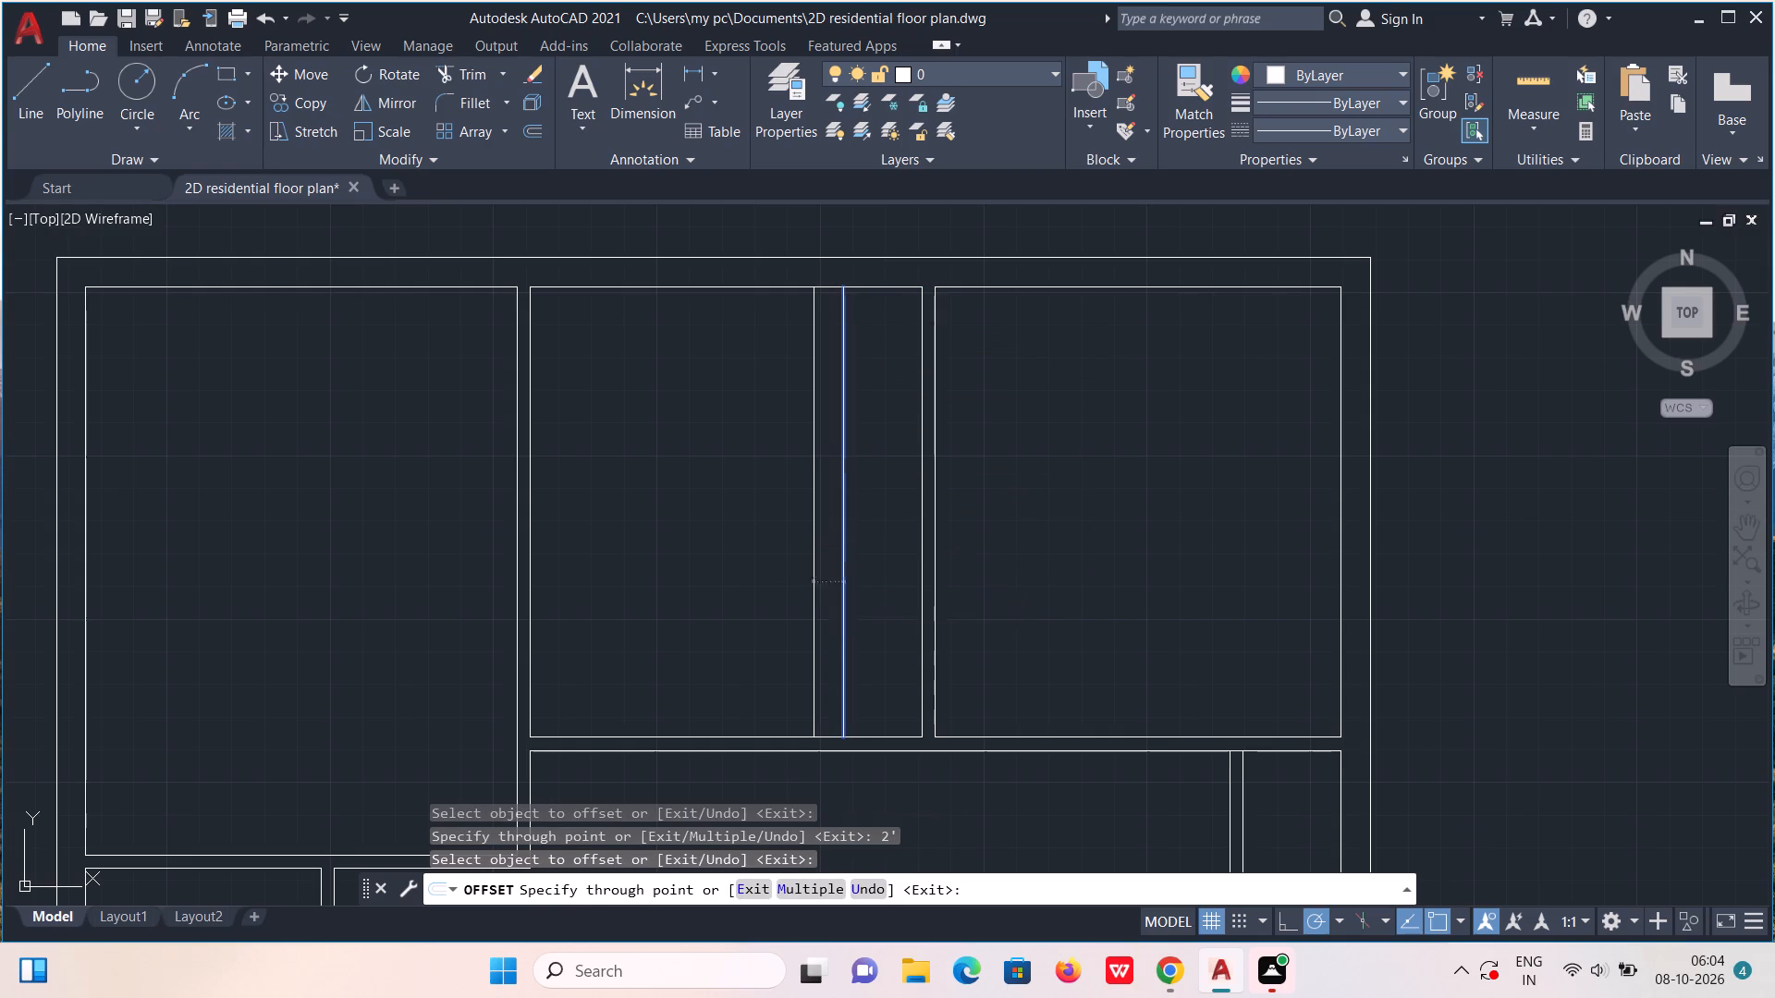
# Offset the top right room's left wall face 2' into that room, and offset the copy another 4" right.
pyautogui.click(936, 562)
pyautogui.write("2'")
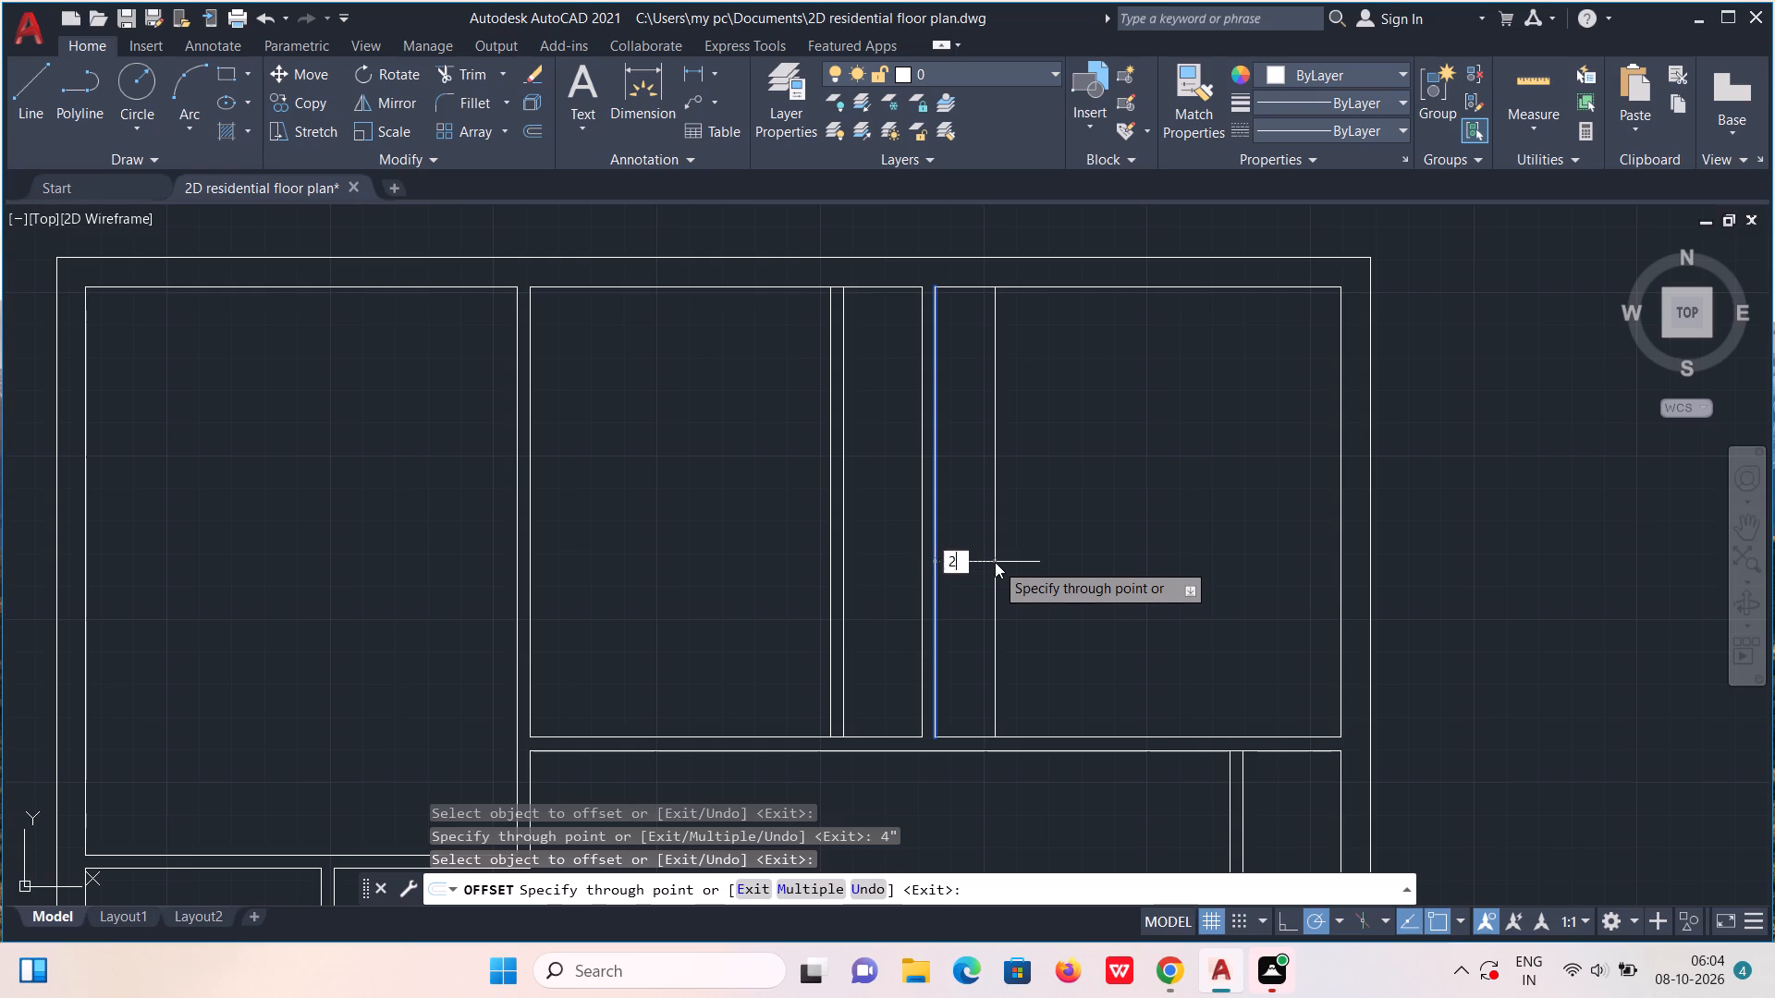
pyautogui.press('Return')
pyautogui.click(1013, 578)
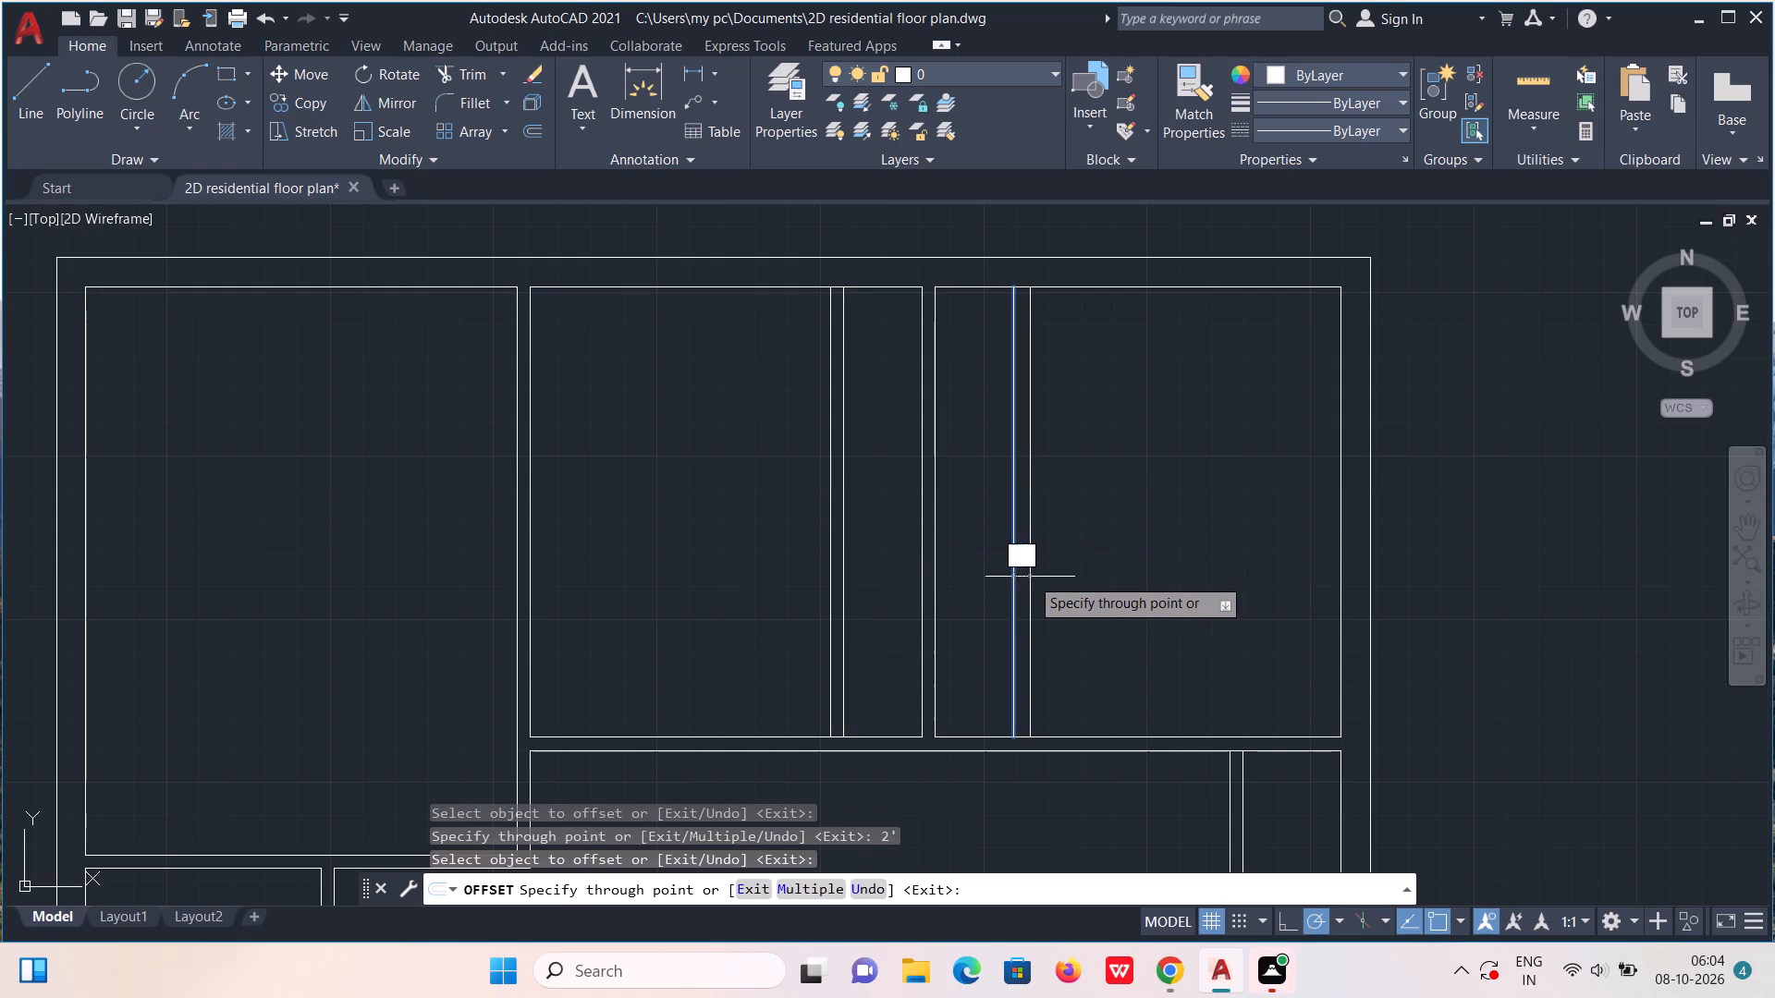
pyautogui.write('4"')
pyautogui.press('Return')
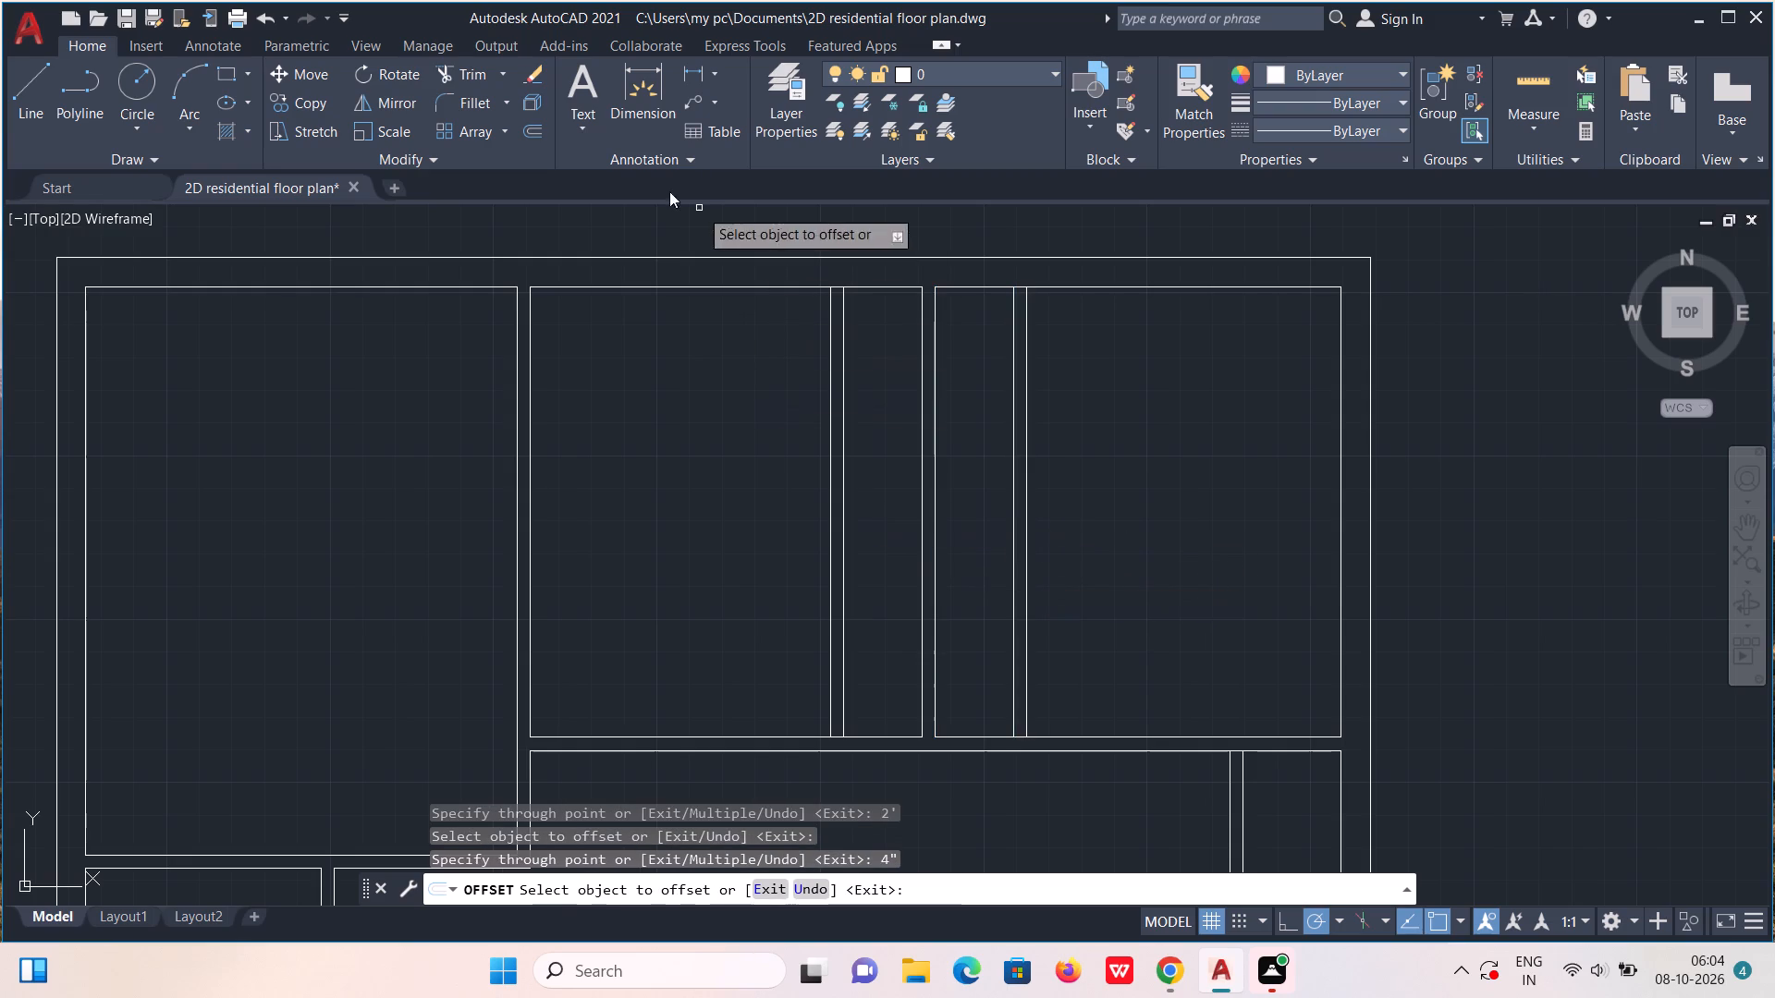
# Trim the outer wall's inner face between the two lines of each new vertical partition in the top rooms.
pyautogui.click(457, 71)
pyautogui.scroll(4, 836, 296)
pyautogui.moveTo(840, 222); pyautogui.dragTo(840, 268)
pyautogui.scroll(-4, 840, 268)
pyautogui.scroll(4, 1035, 288)
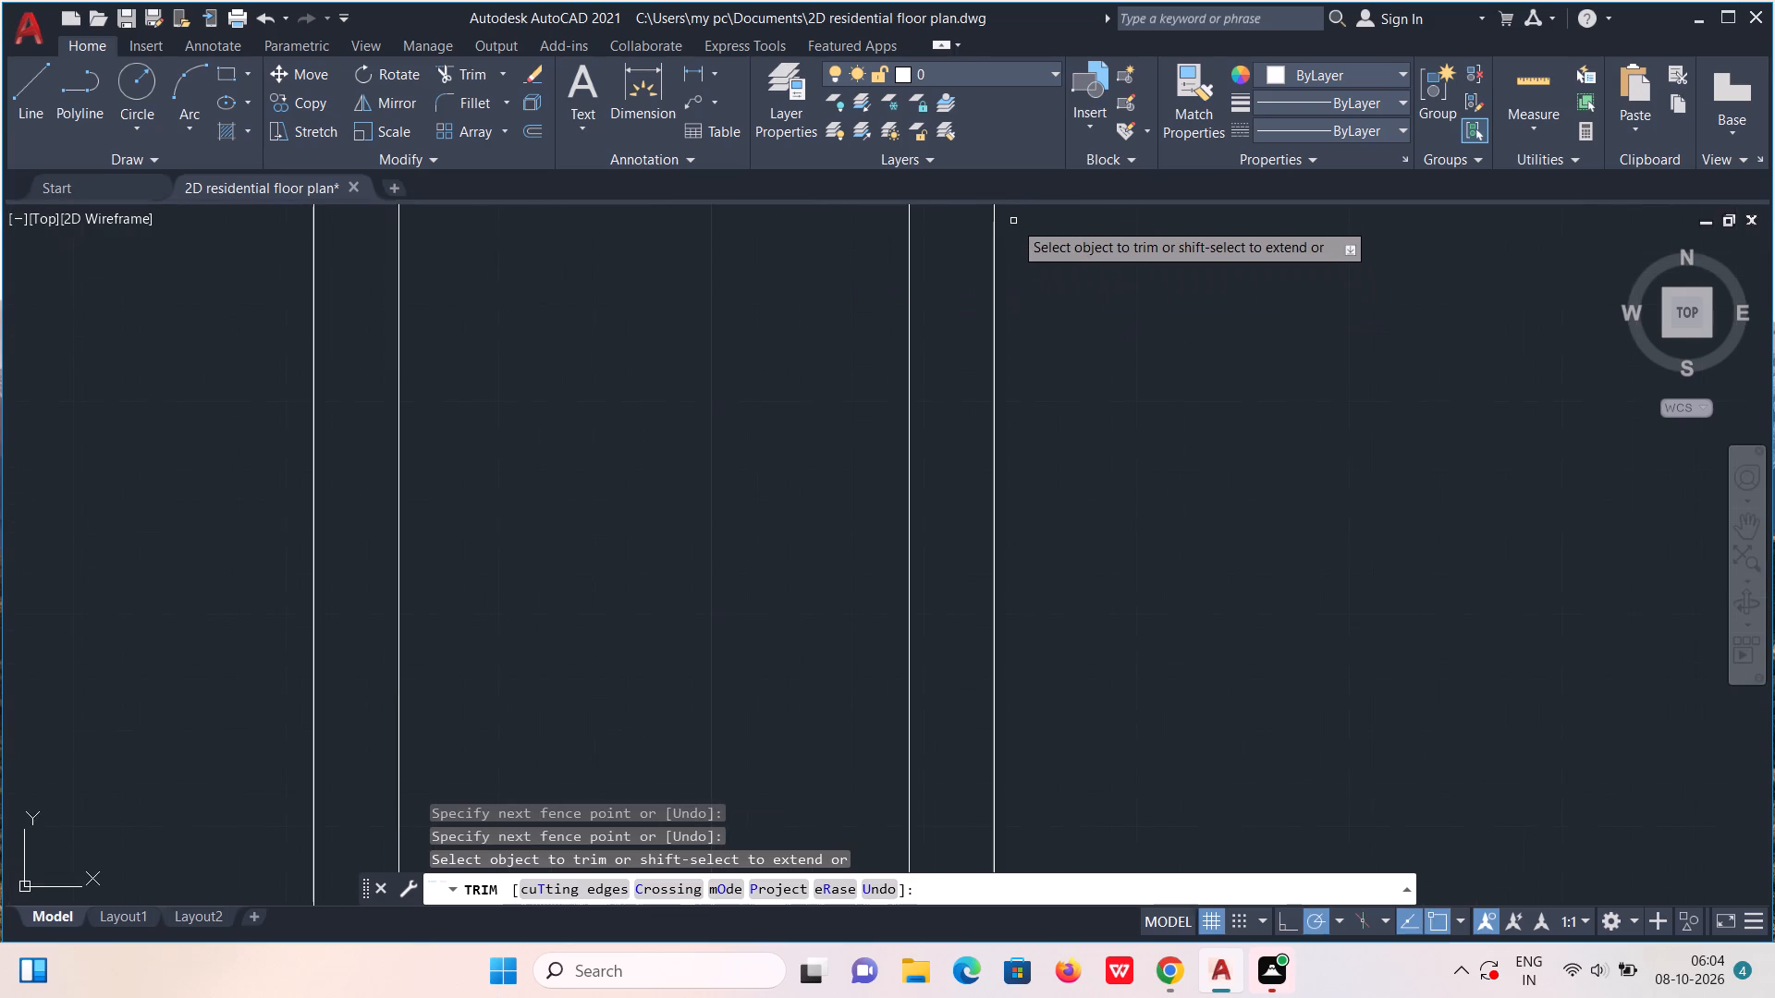
pyautogui.scroll(-3, 1009, 238)
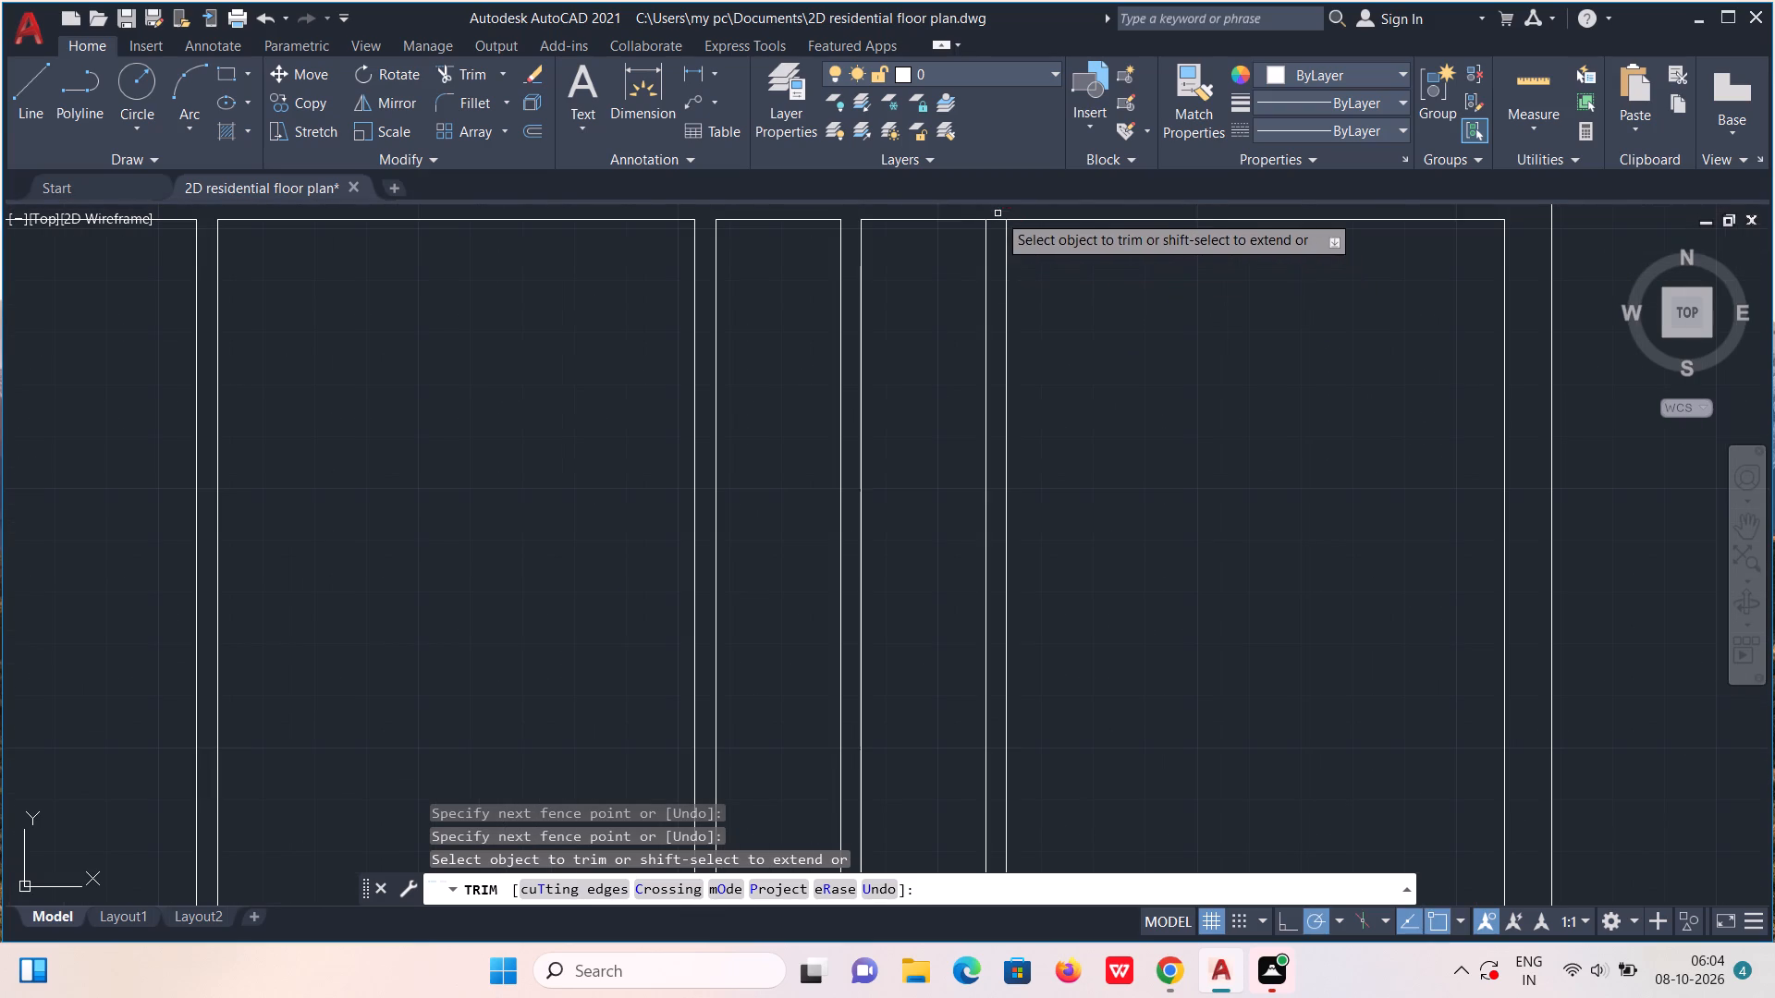
pyautogui.moveTo(998, 213); pyautogui.dragTo(998, 231)
pyautogui.scroll(-2, 998, 231)
pyautogui.press('Escape')
pyautogui.press('Escape')
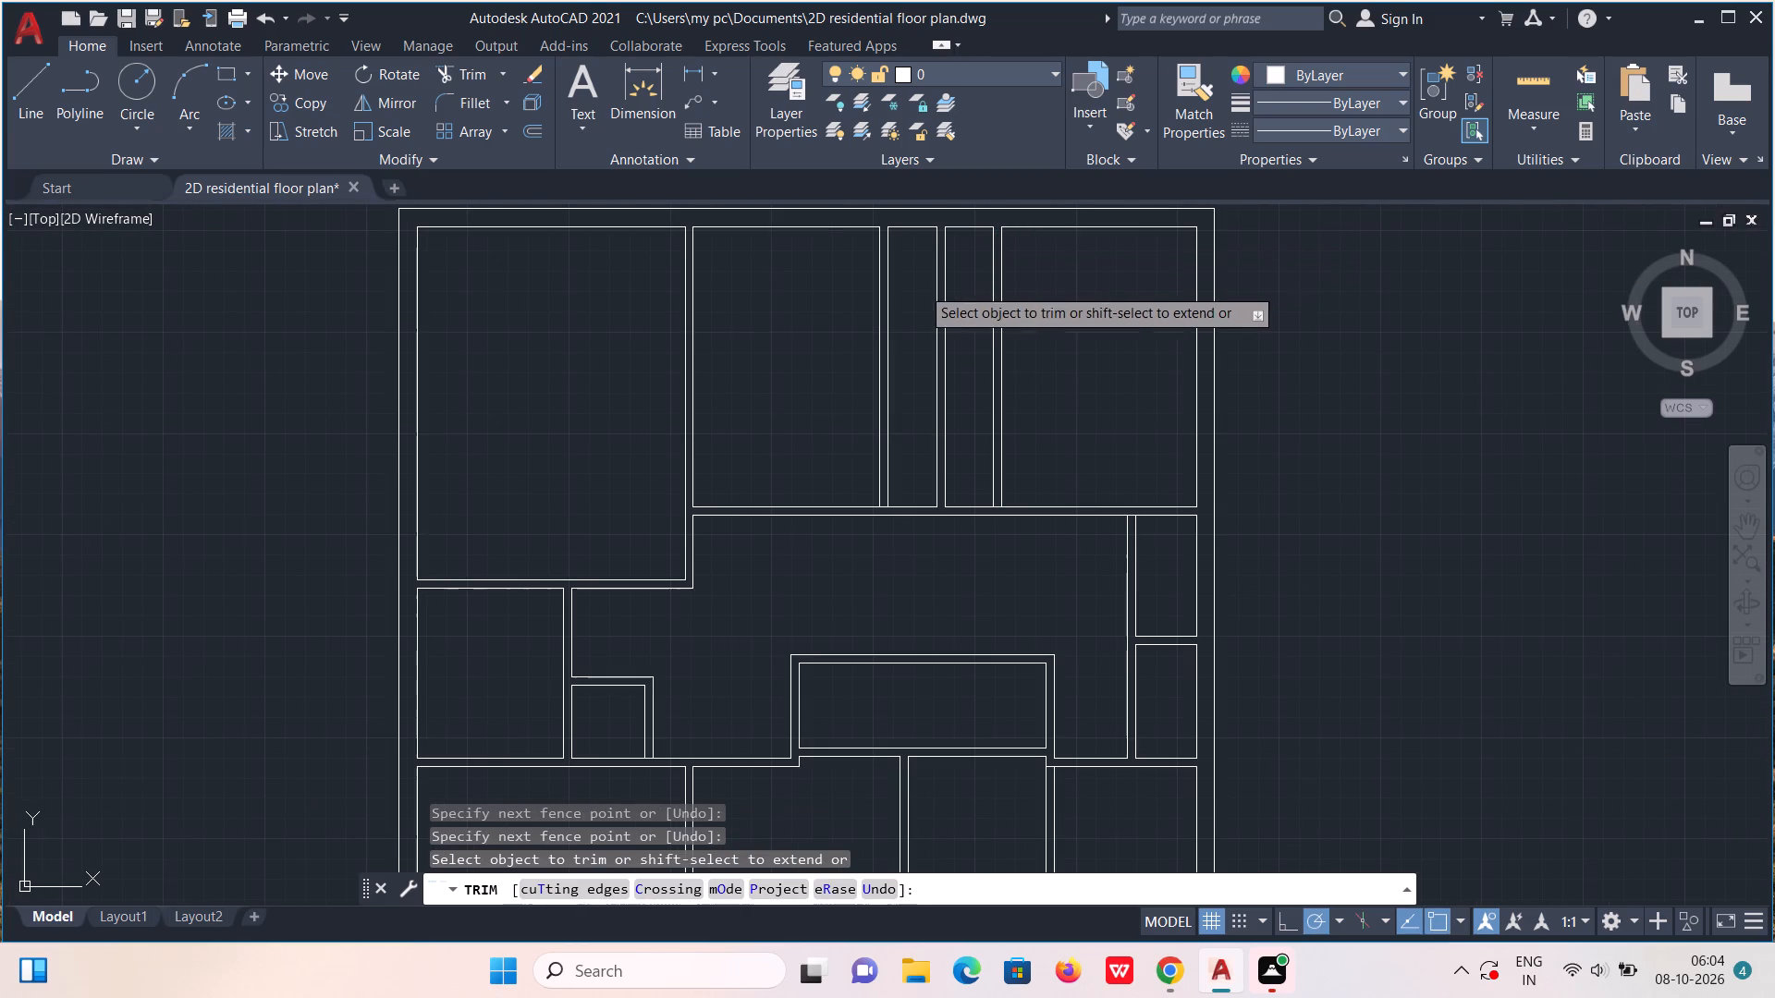
# Offset the left narrow compartment's top wall line 6' downward, and offset that copy another 4" down.
pyautogui.click(532, 128)
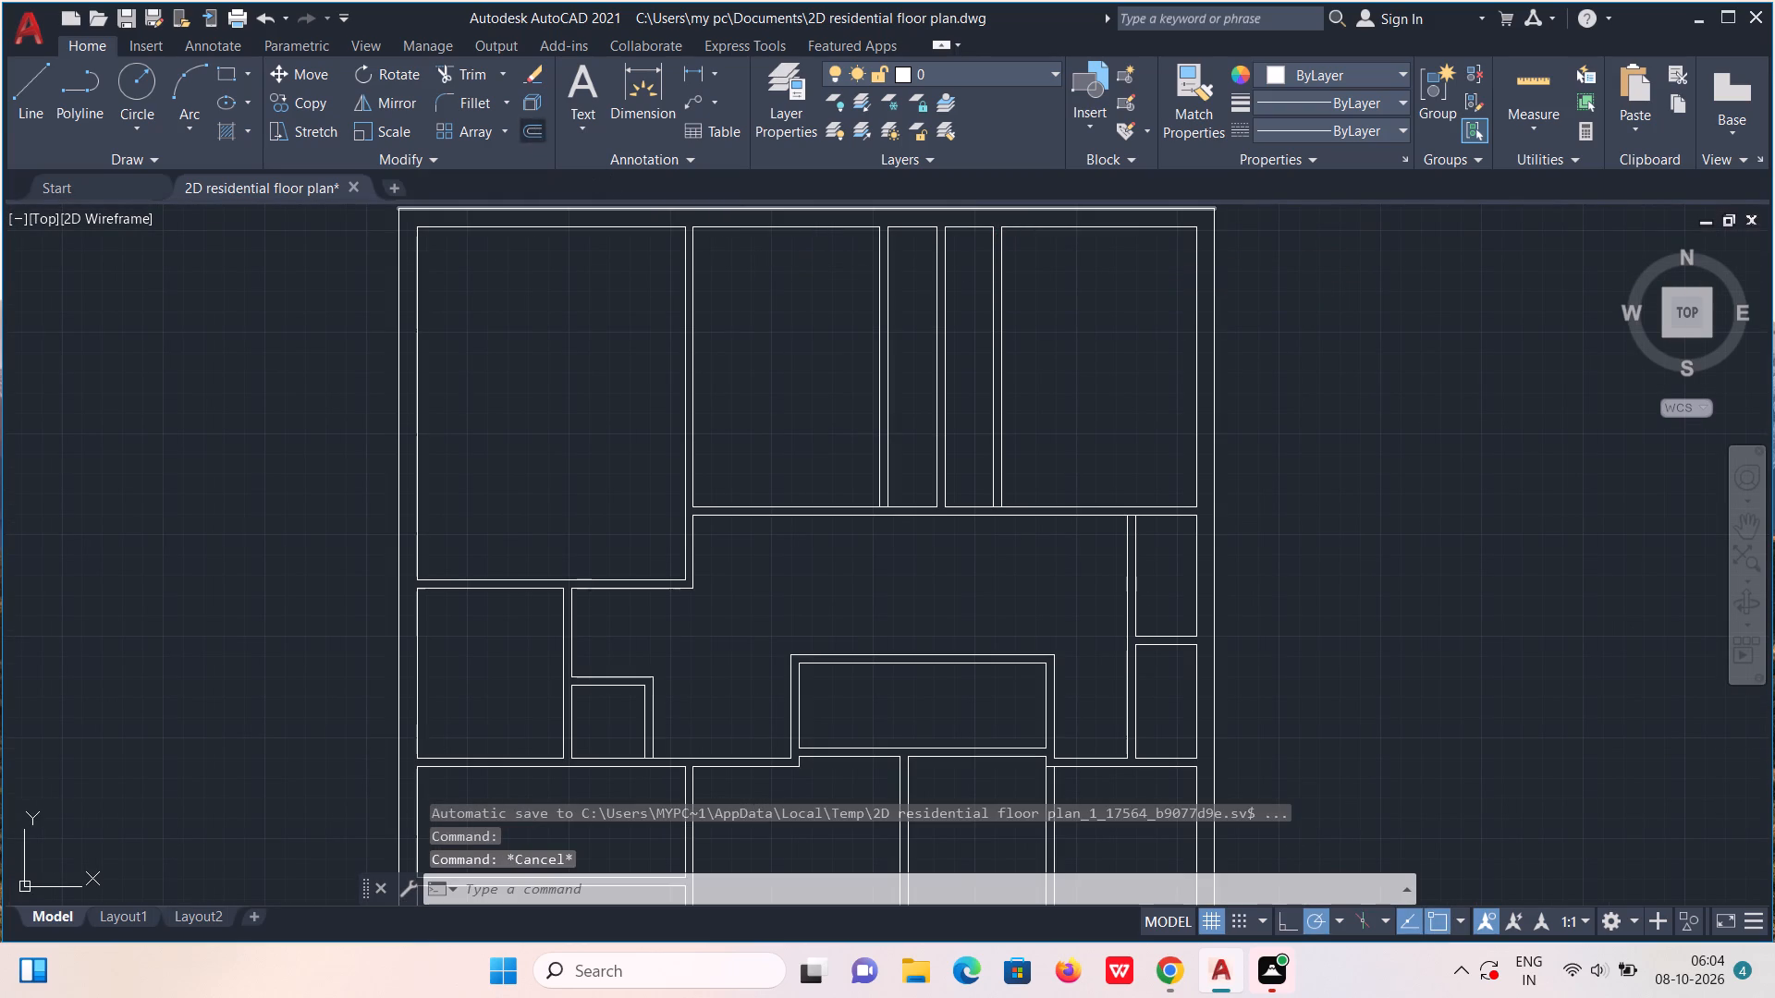
pyautogui.click(790, 889)
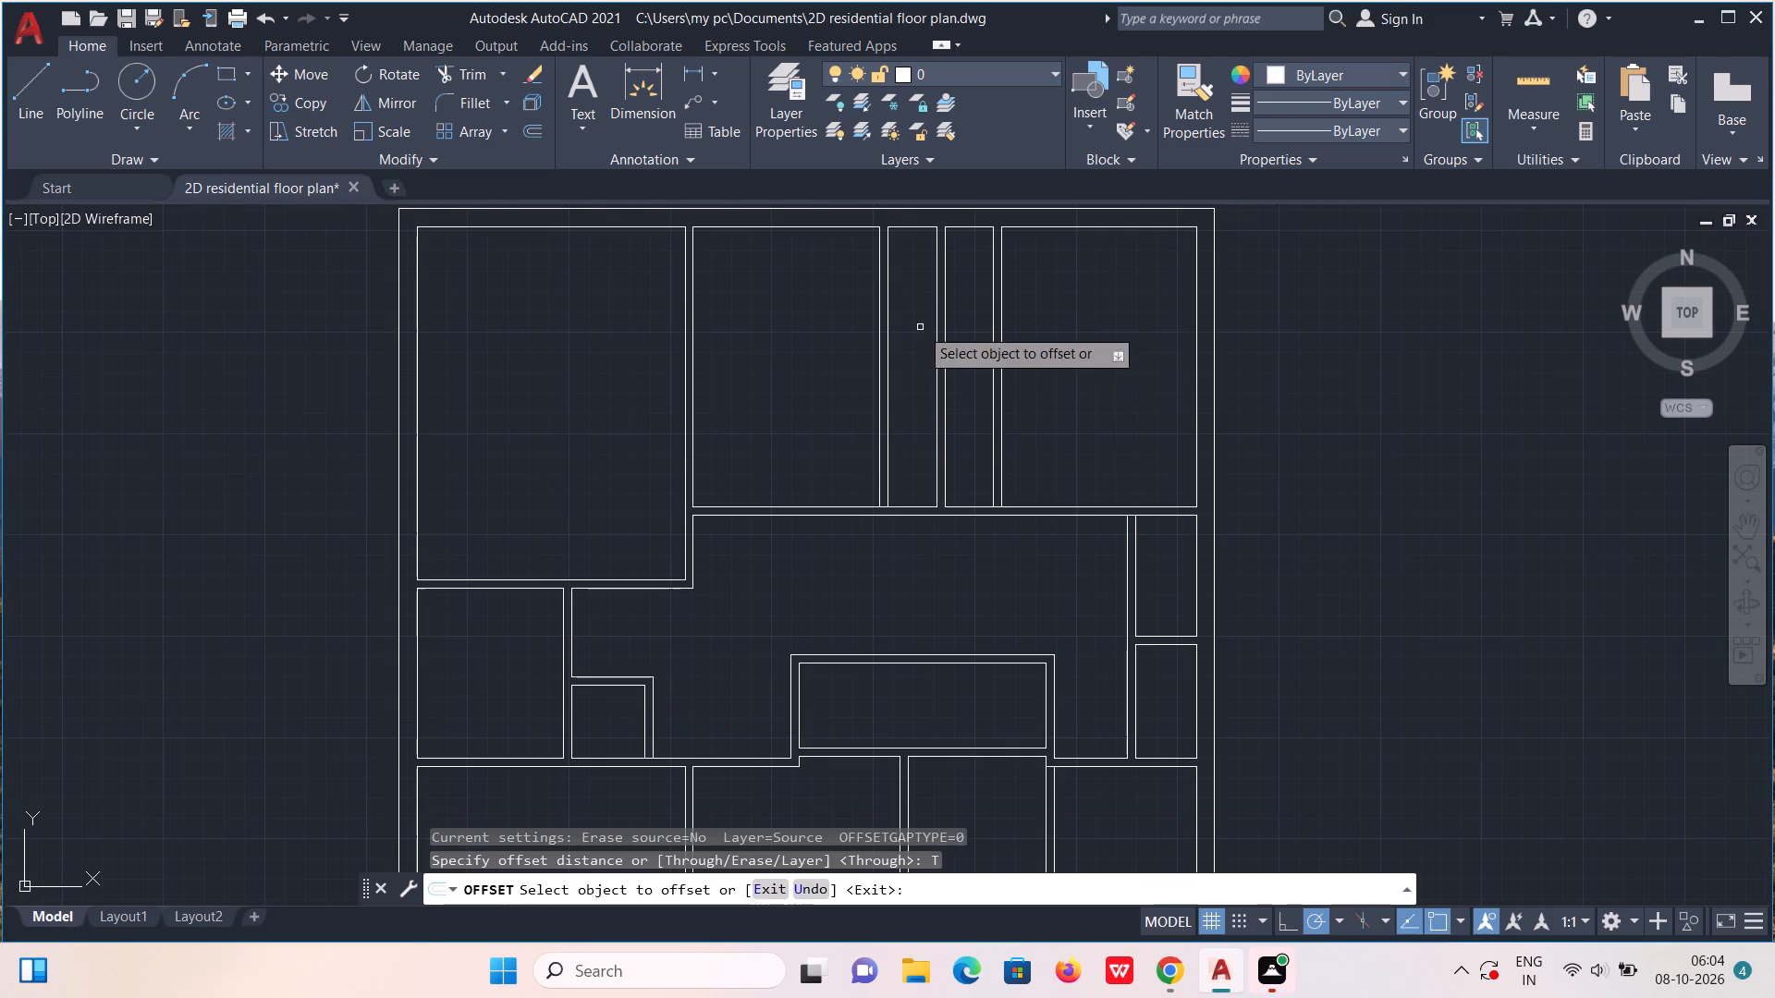
pyautogui.scroll(2, 915, 262)
pyautogui.moveTo(915, 329); pyautogui.dragTo(914, 505, button='middle')
pyautogui.scroll(-1, 909, 359)
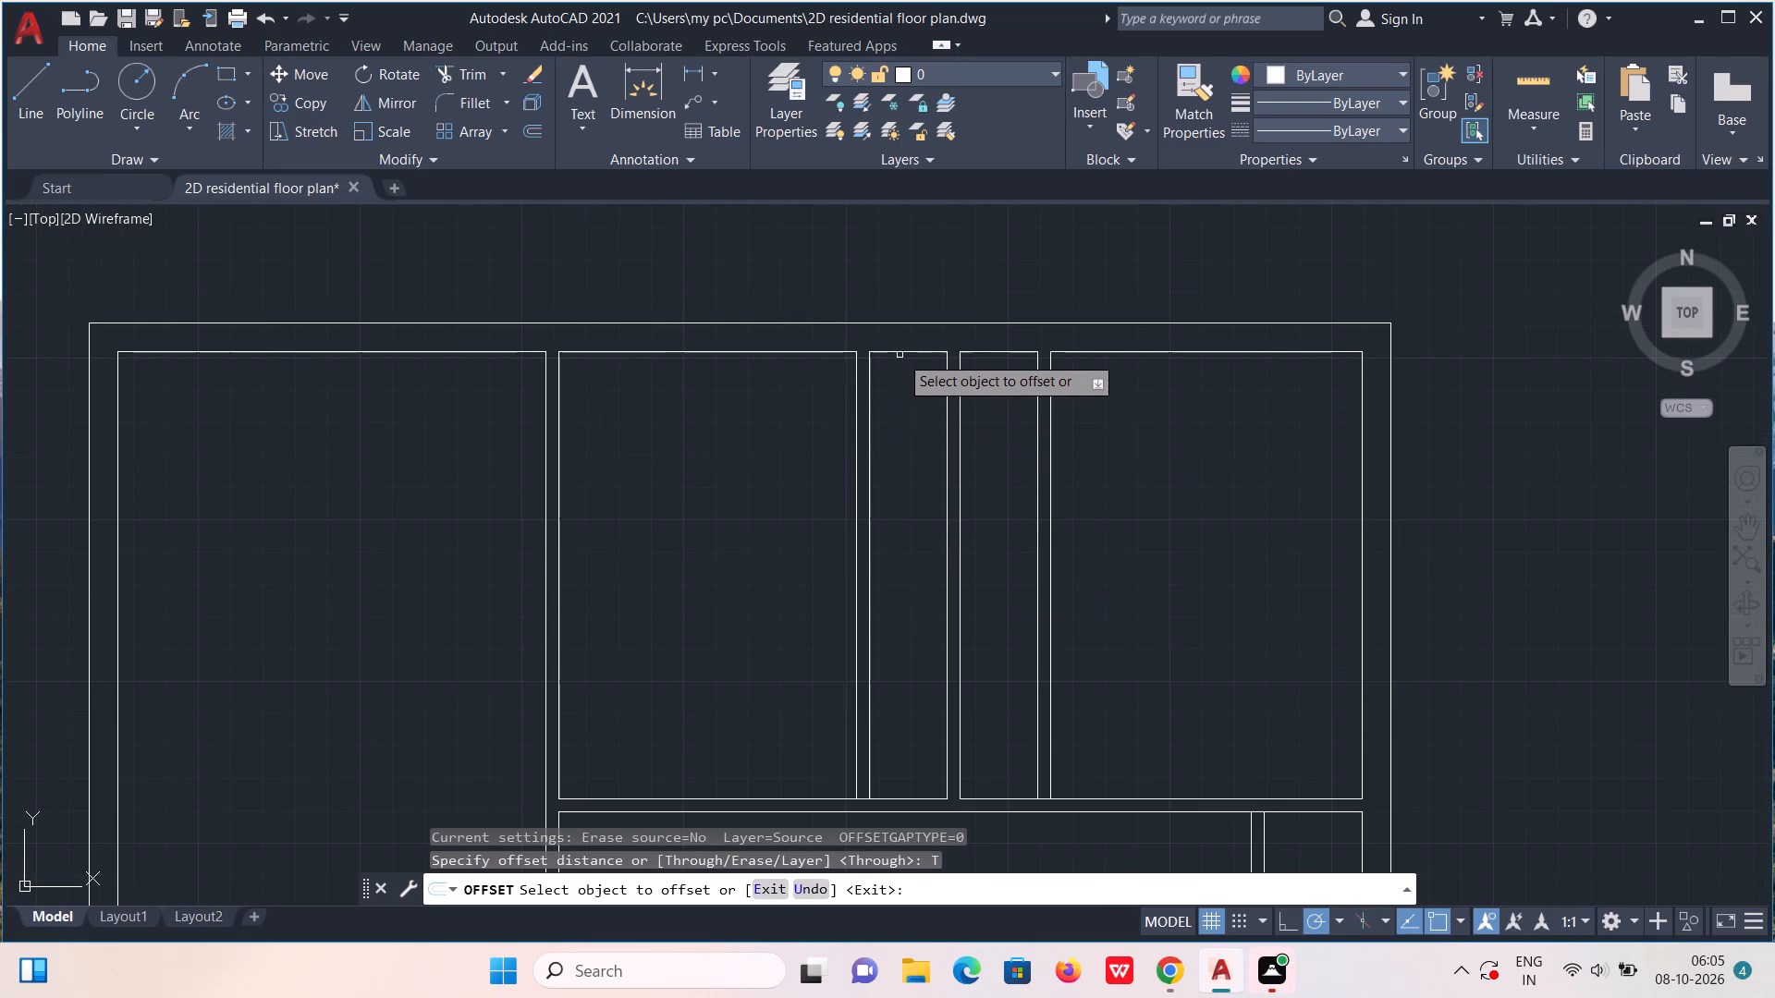
pyautogui.click(904, 352)
pyautogui.press('6')
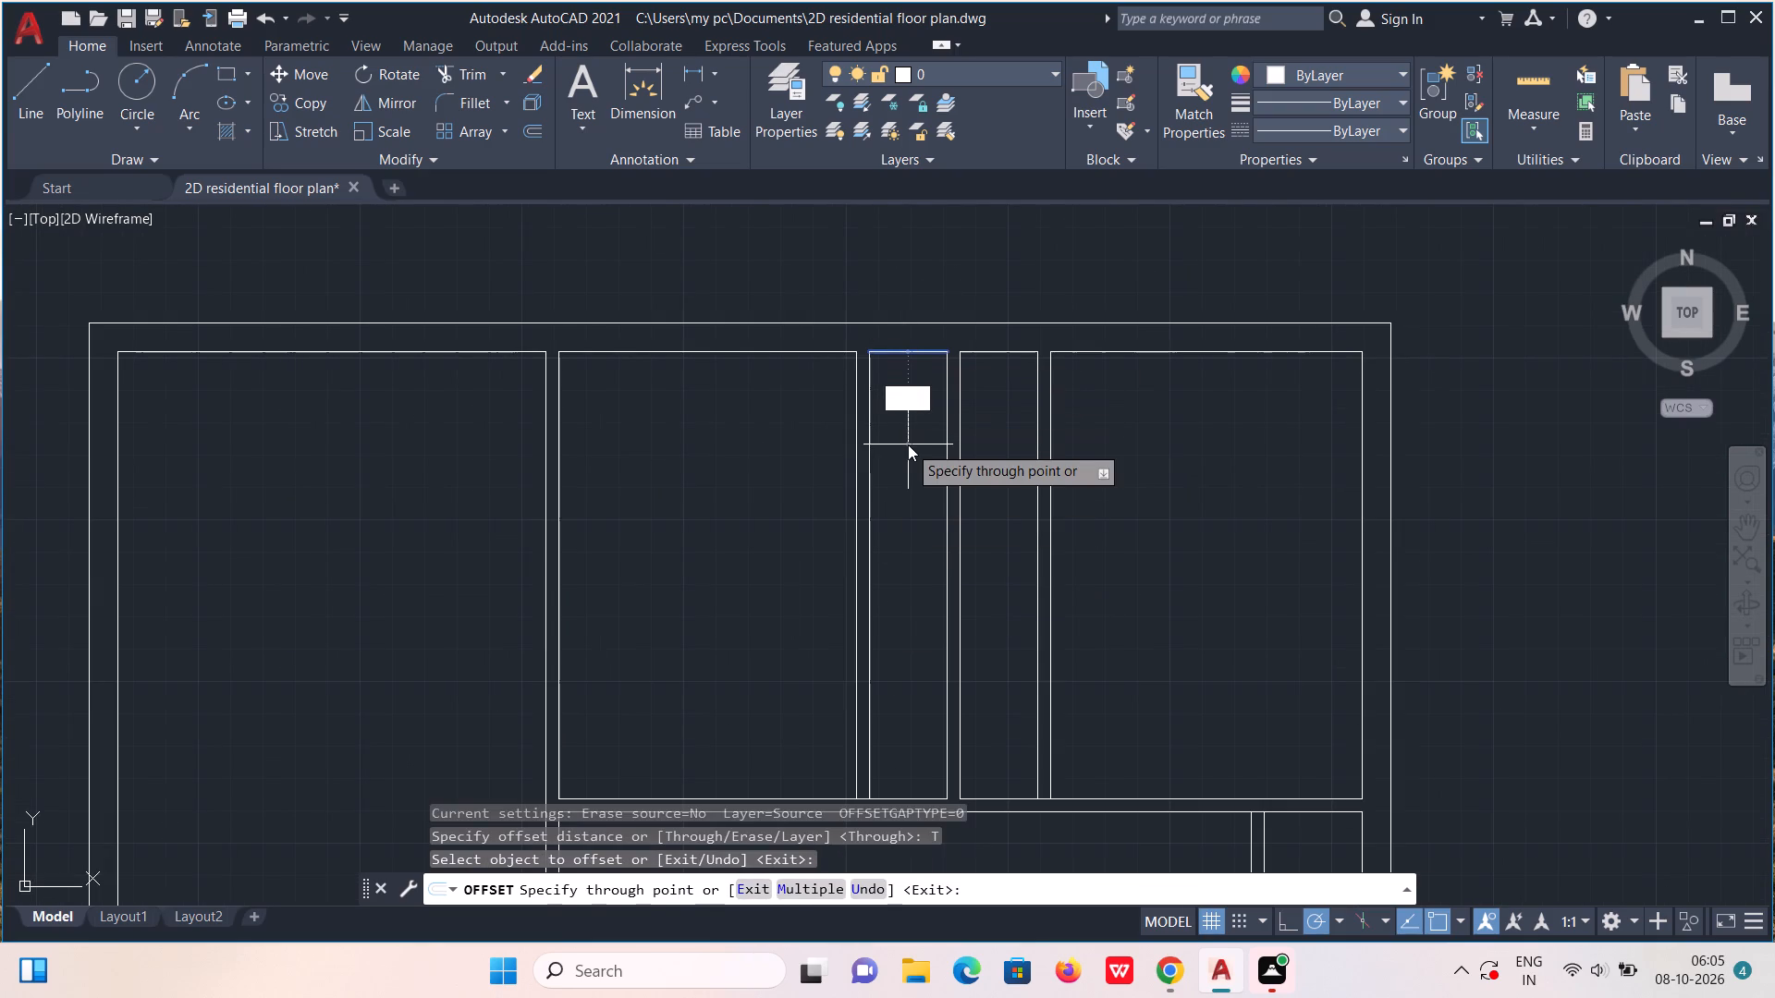
pyautogui.press("'")
pyautogui.press('Return')
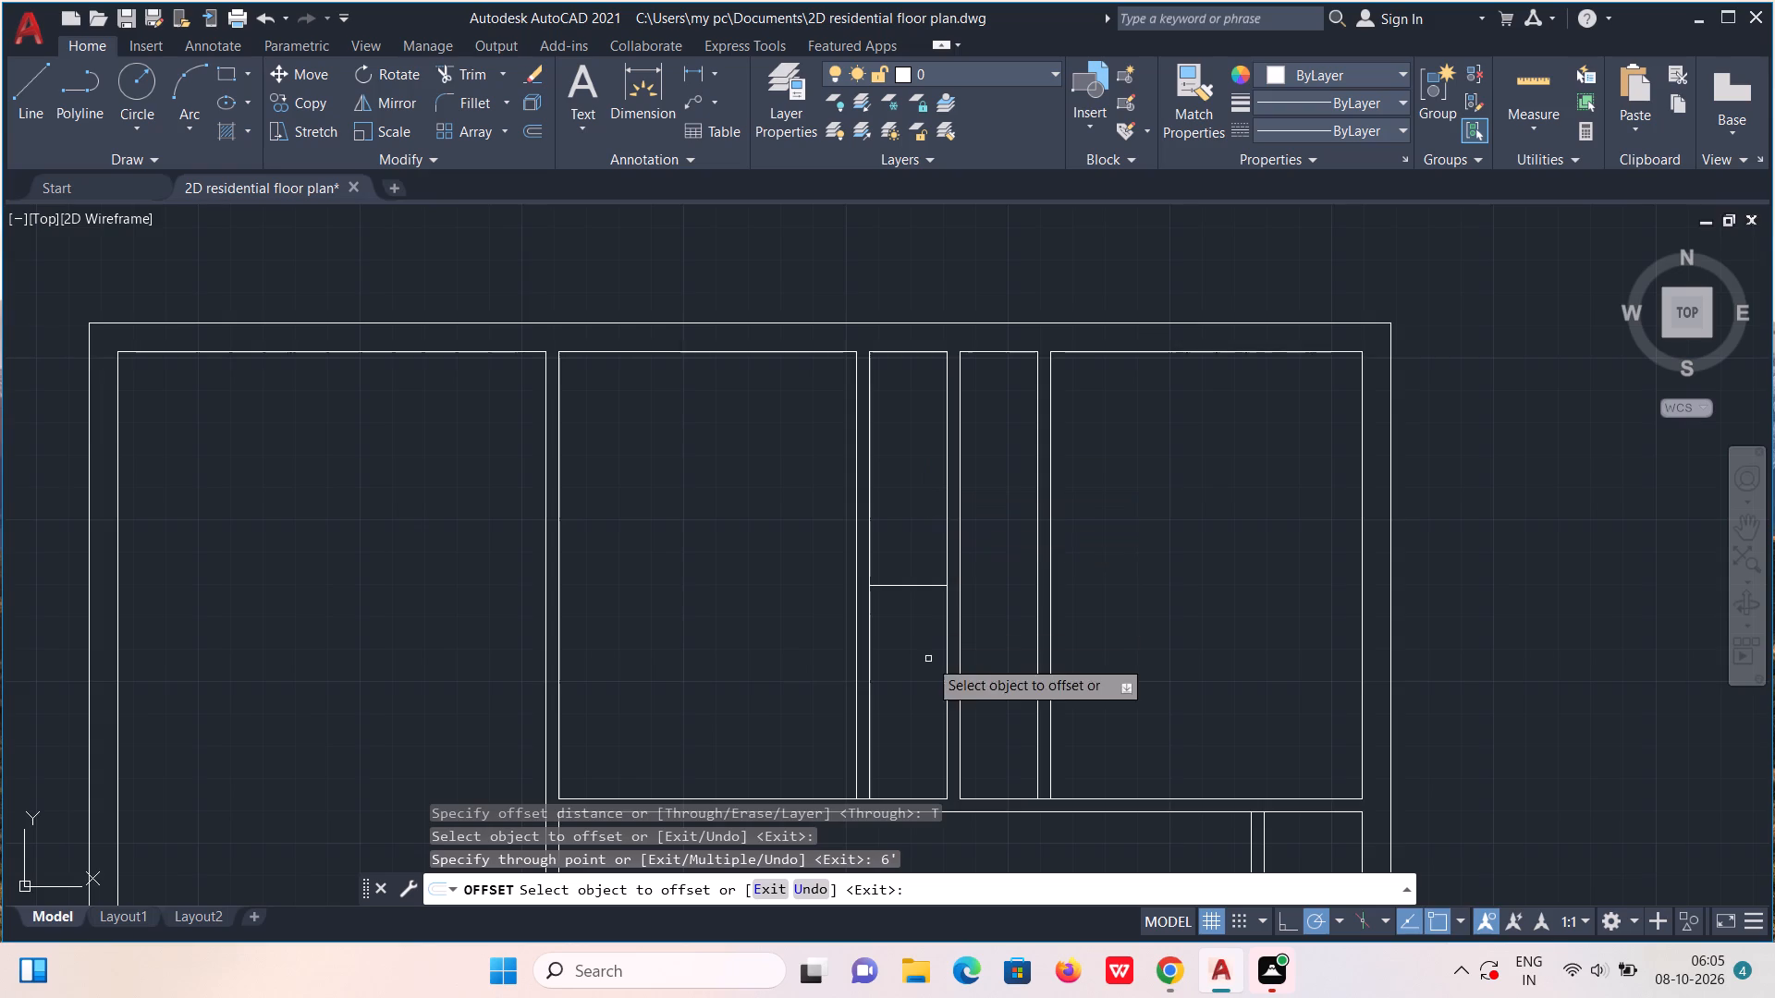
pyautogui.scroll(2, 927, 659)
pyautogui.click(908, 481)
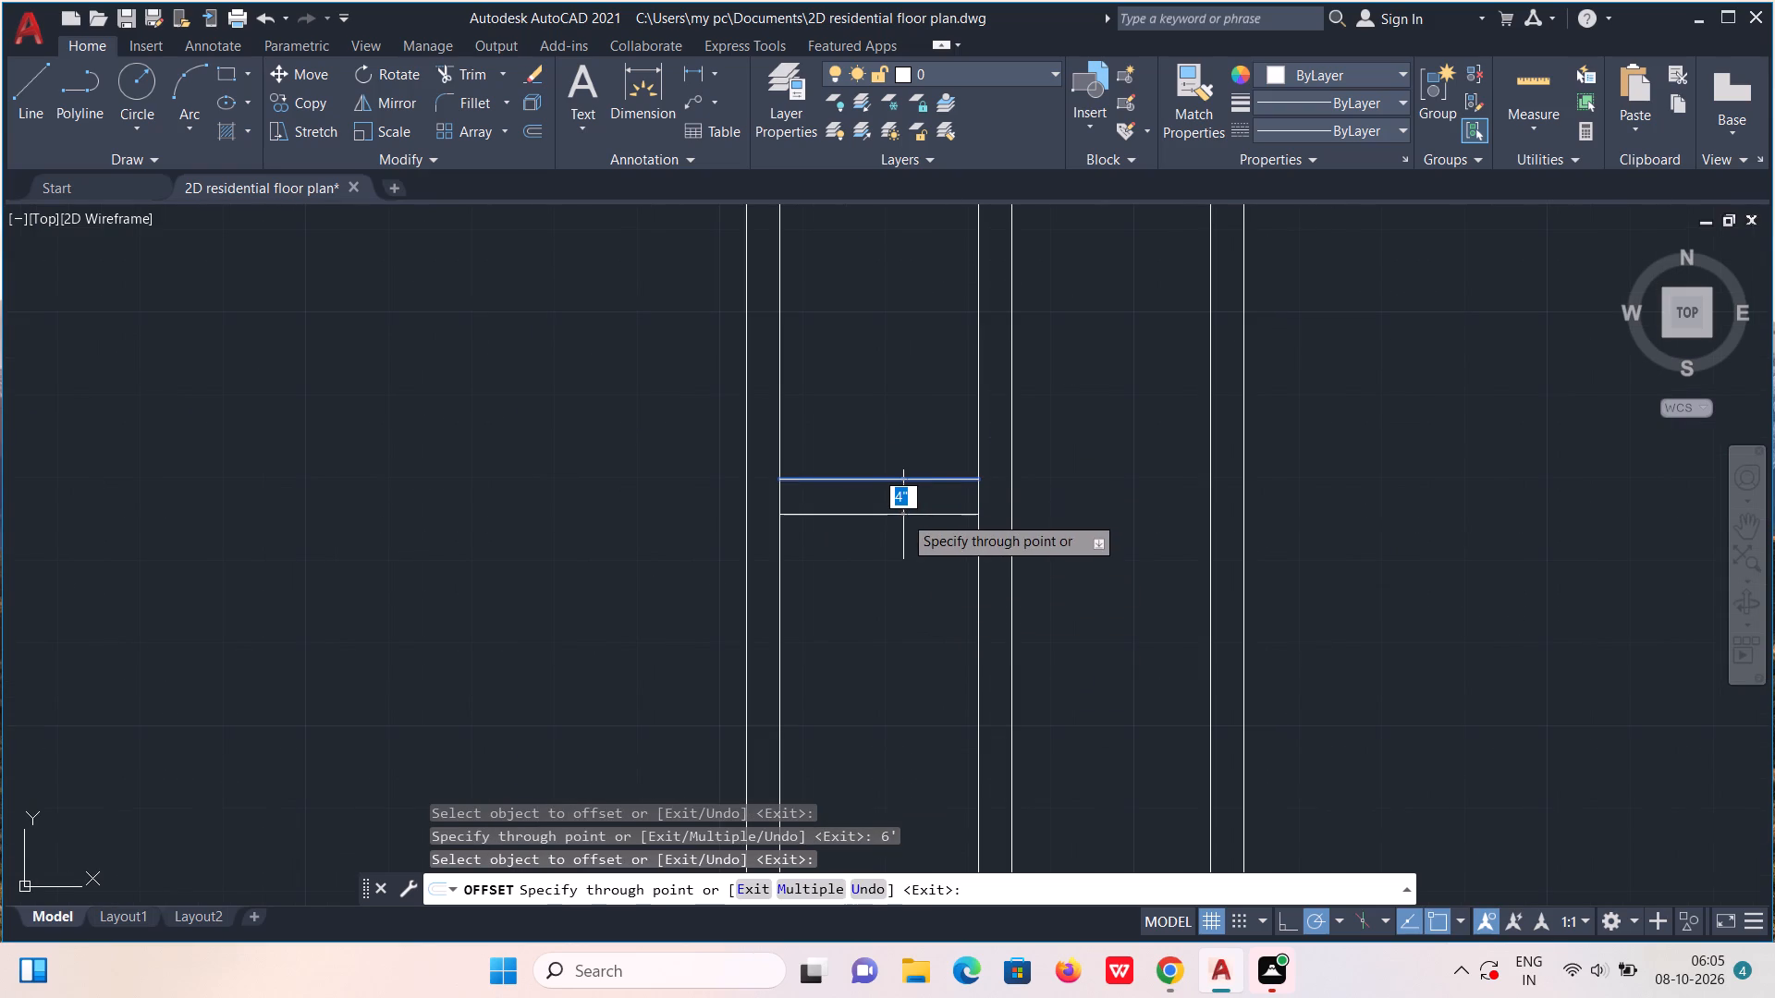
pyautogui.write('4"')
pyautogui.press('Return')
# Offset the right narrow compartment's top wall line 6' downward, and offset that copy another 4" down.
pyautogui.scroll(-1, 903, 515)
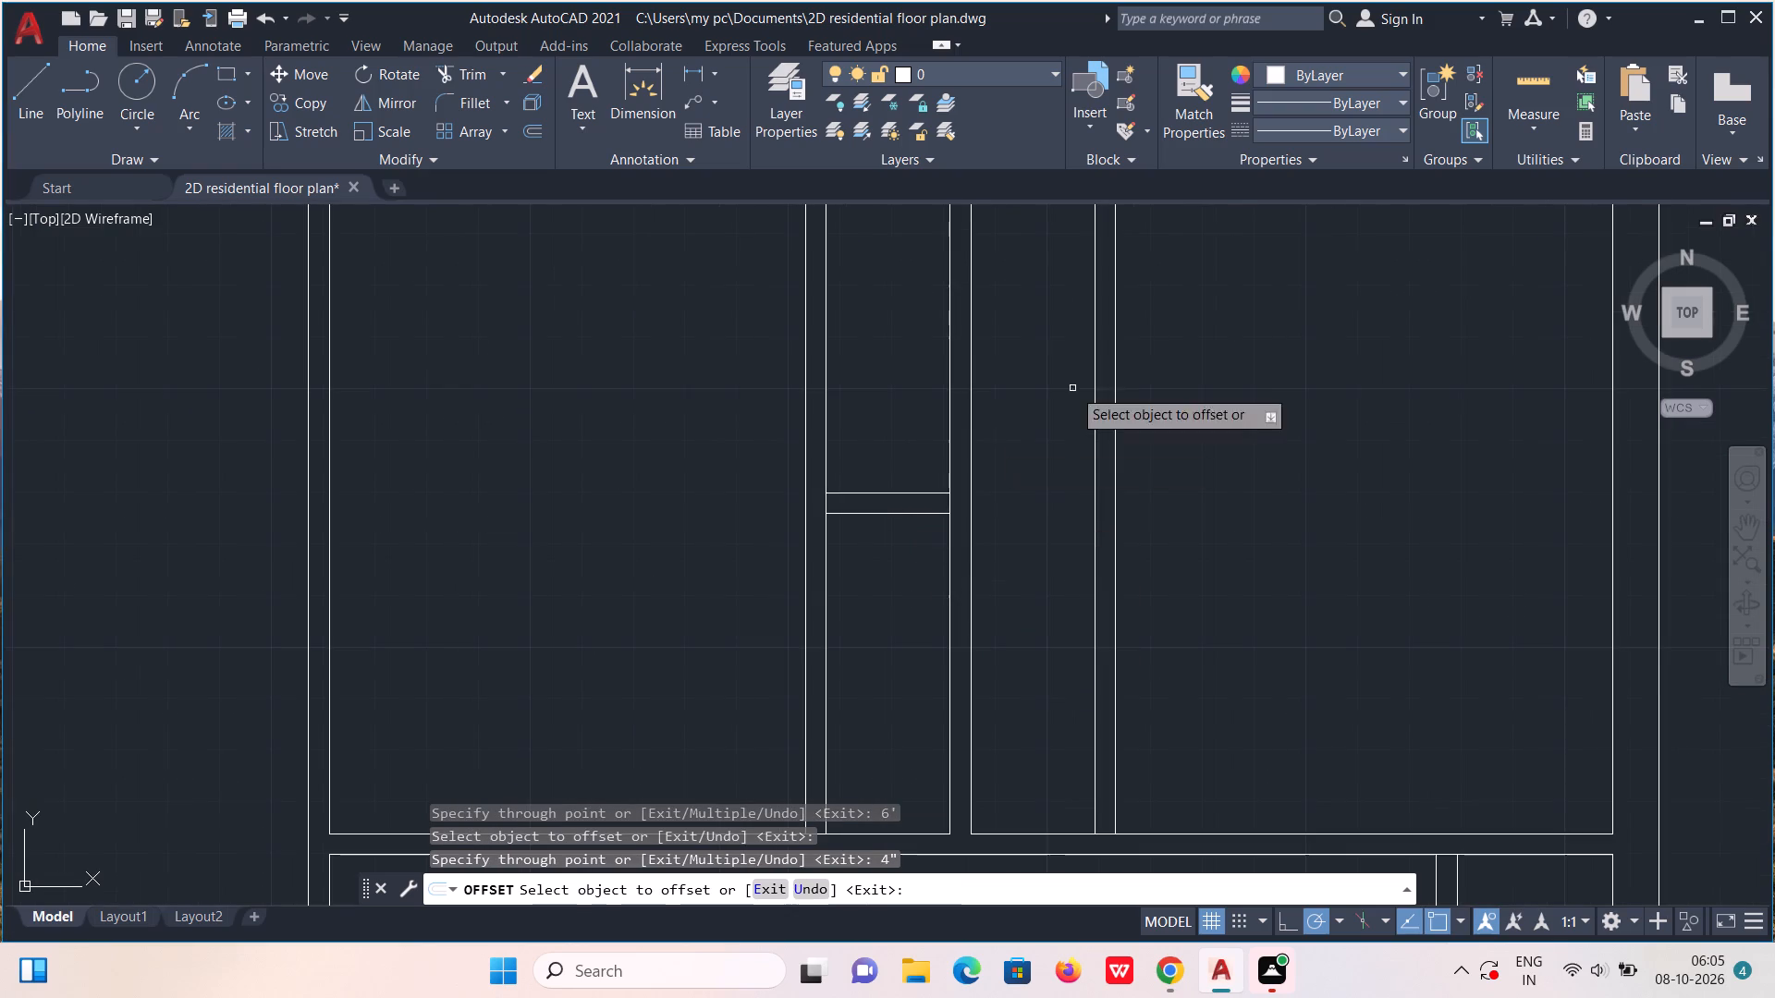
pyautogui.moveTo(1088, 347); pyautogui.dragTo(1011, 738, button='middle')
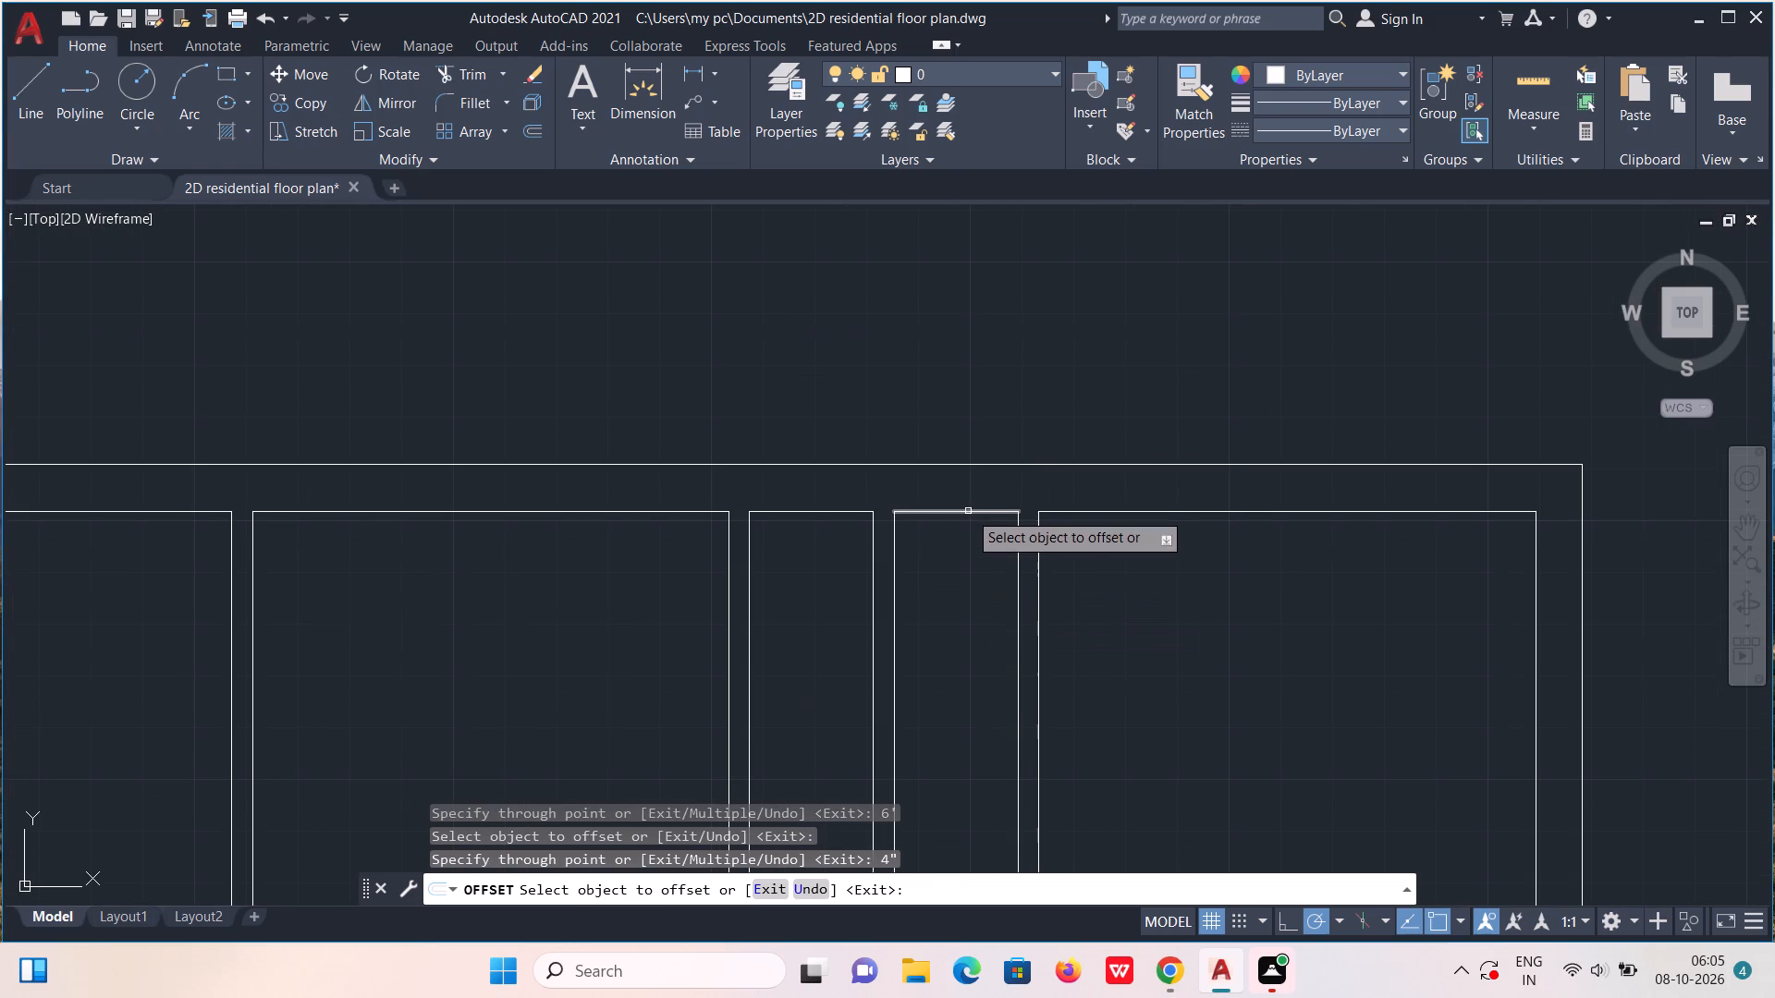
pyautogui.click(968, 511)
pyautogui.write("6'")
pyautogui.press('Return')
pyautogui.scroll(-2, 961, 581)
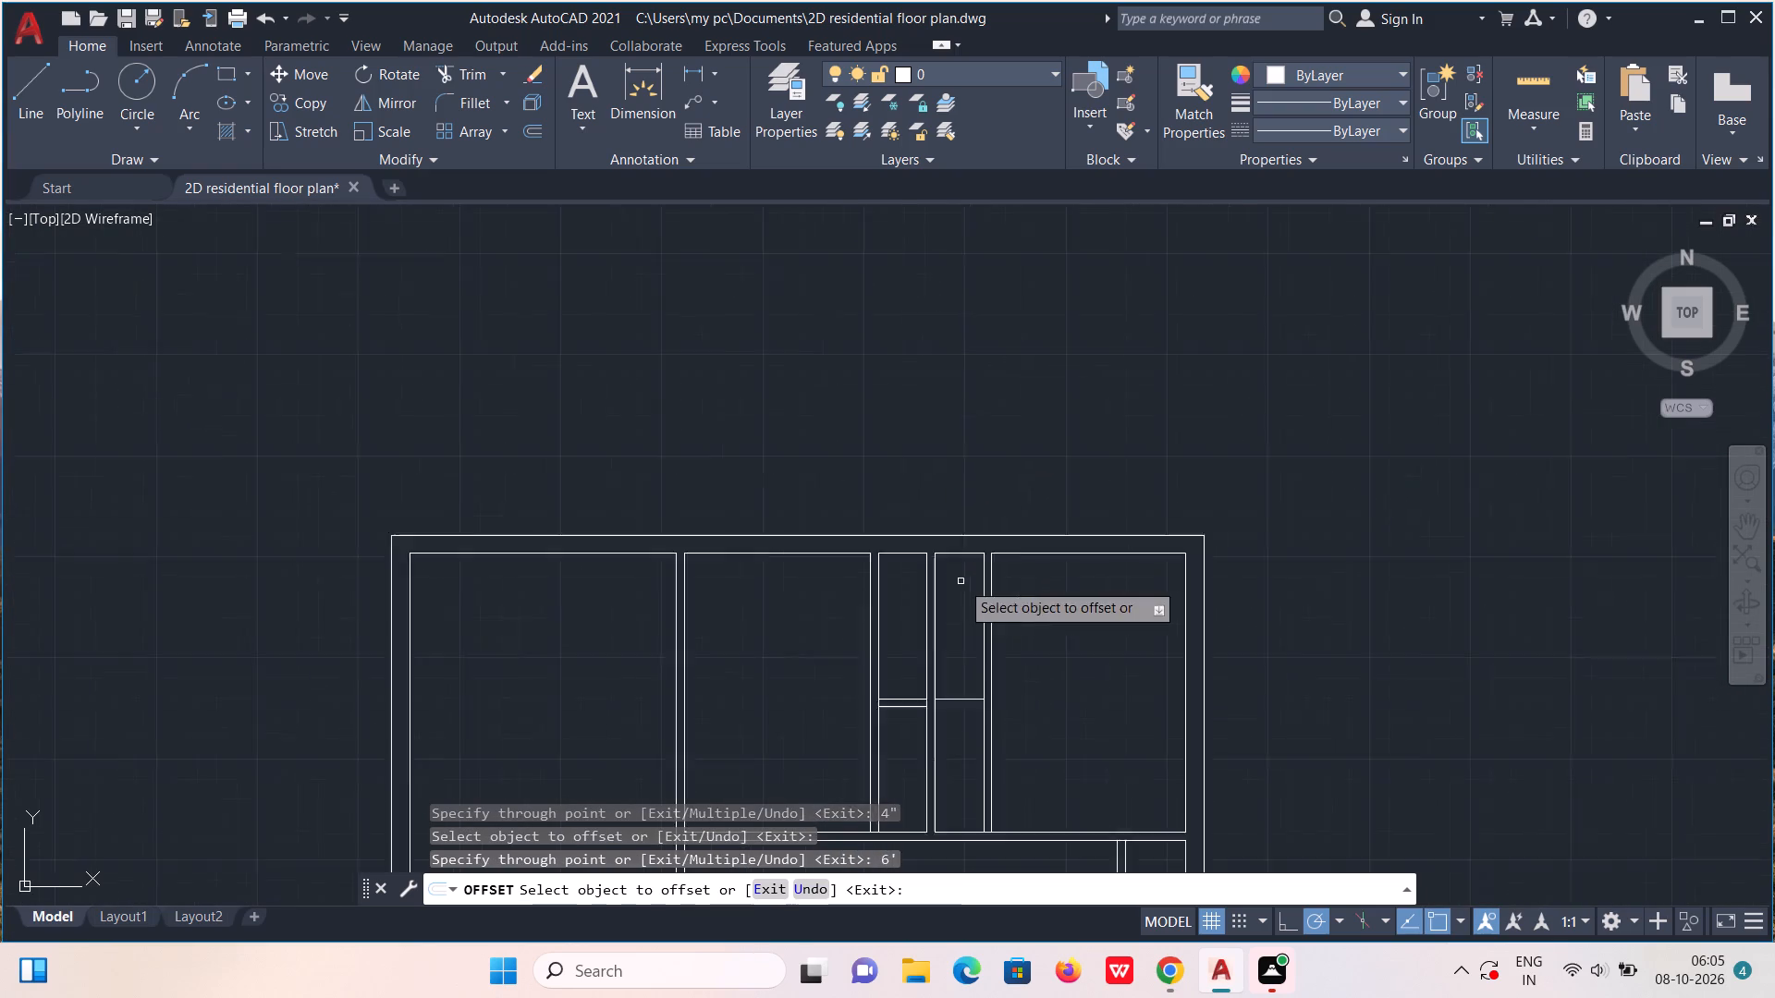
pyautogui.scroll(-1, 961, 581)
pyautogui.scroll(4, 938, 672)
pyautogui.click(1059, 568)
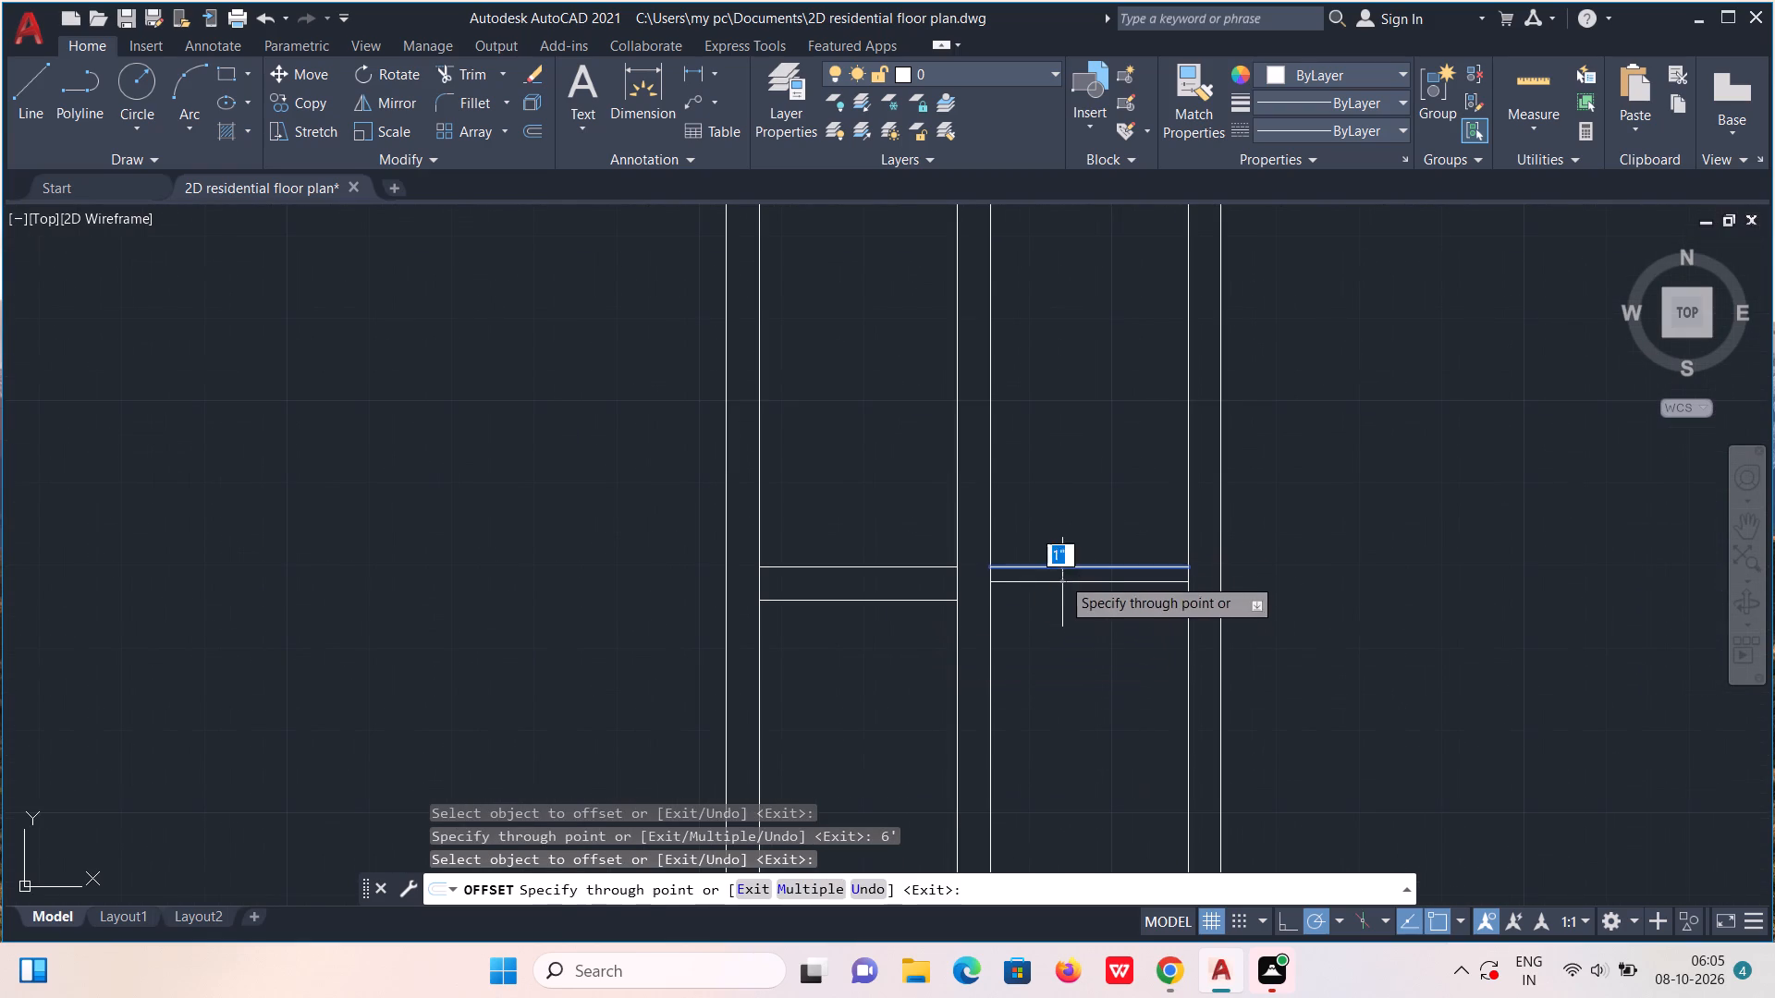
pyautogui.press('4')
pyautogui.hotkey('shift', '"')
pyautogui.press('Return')
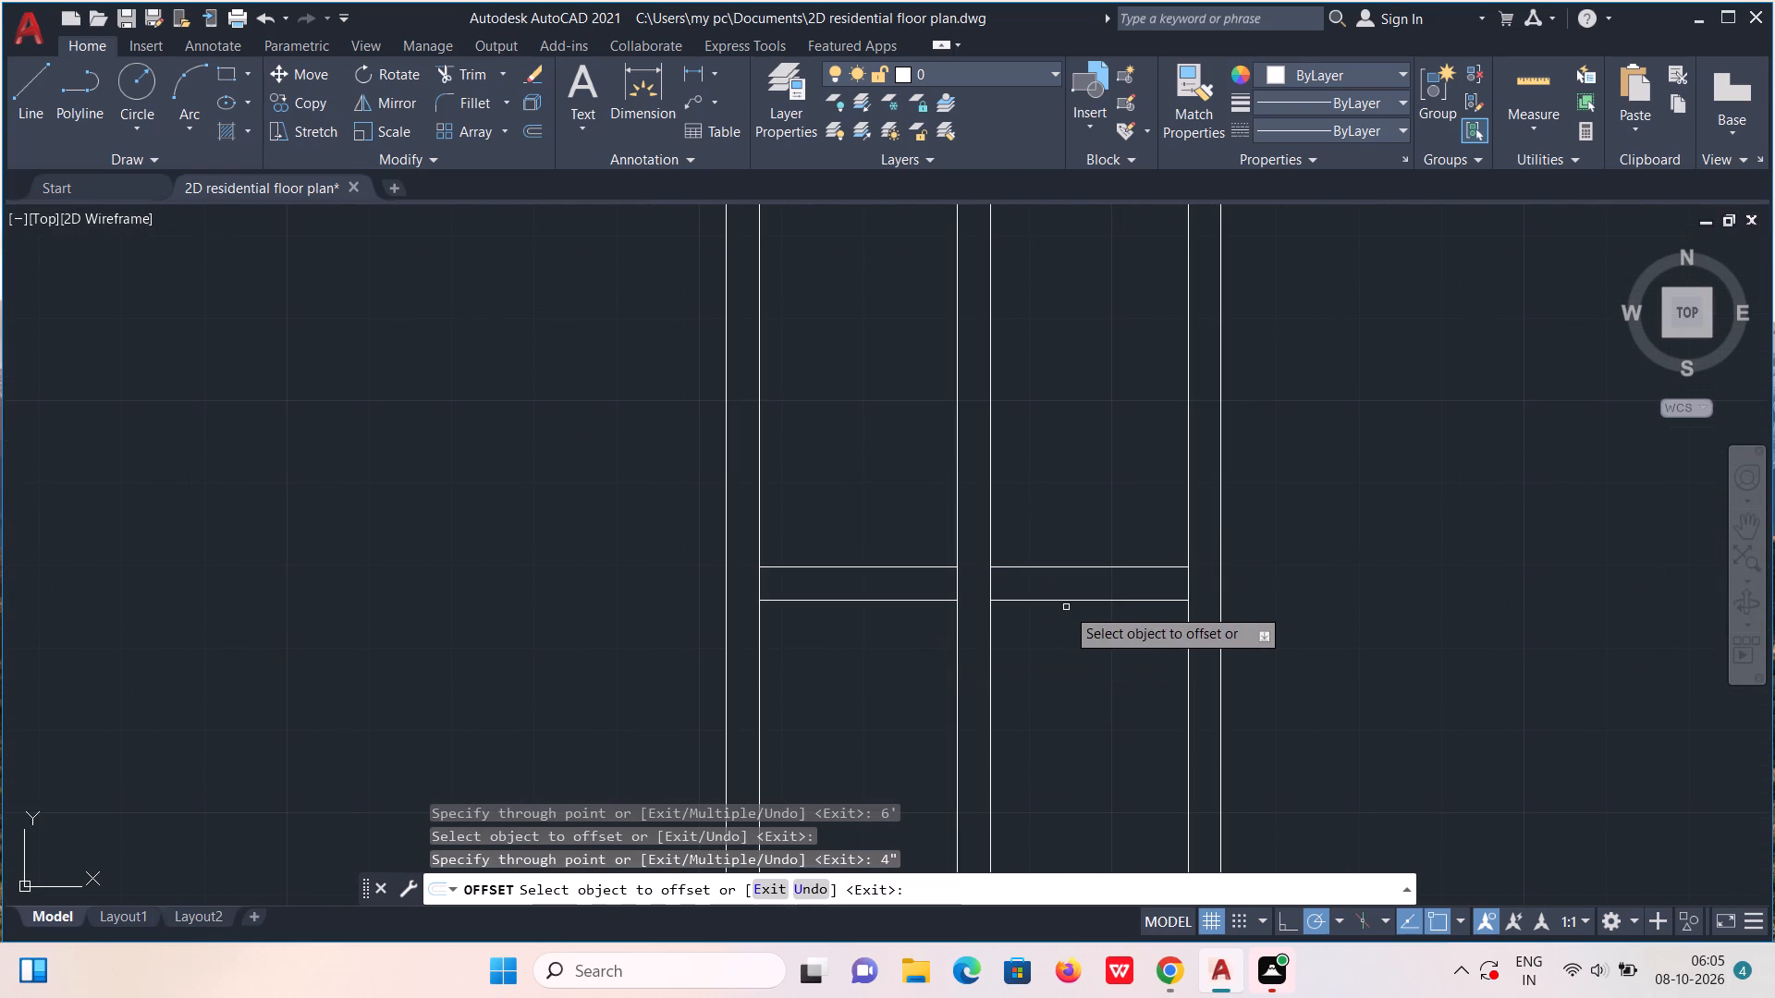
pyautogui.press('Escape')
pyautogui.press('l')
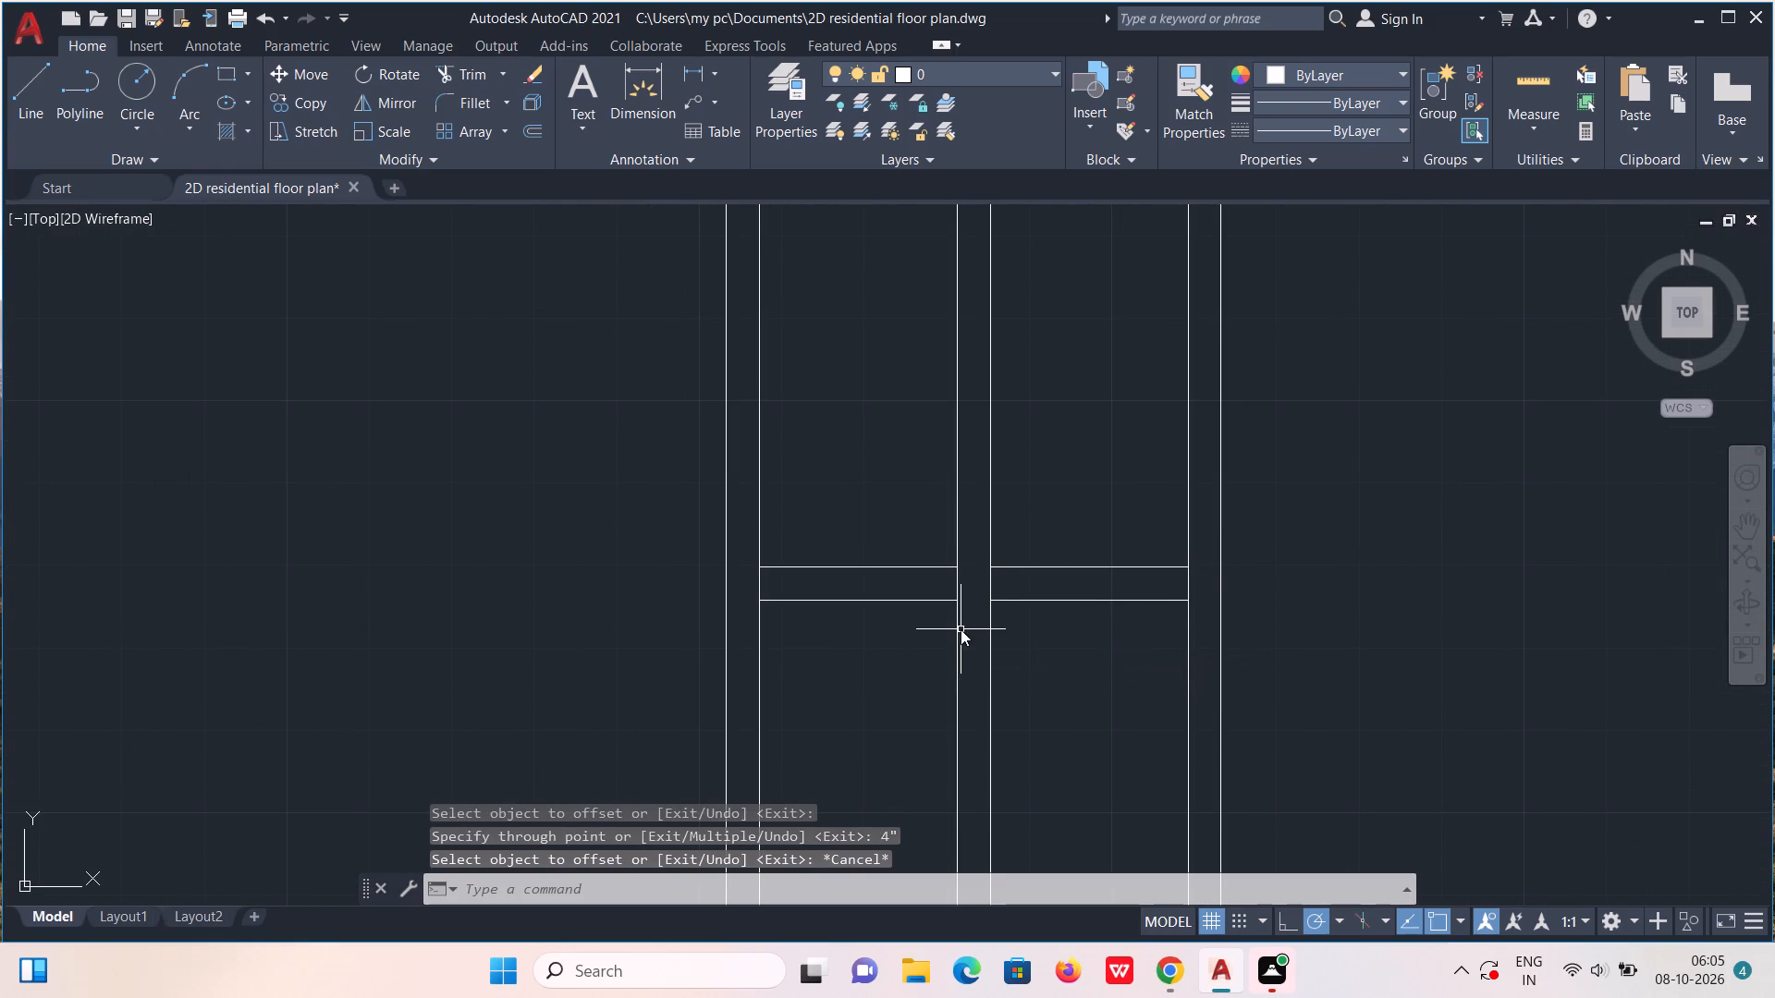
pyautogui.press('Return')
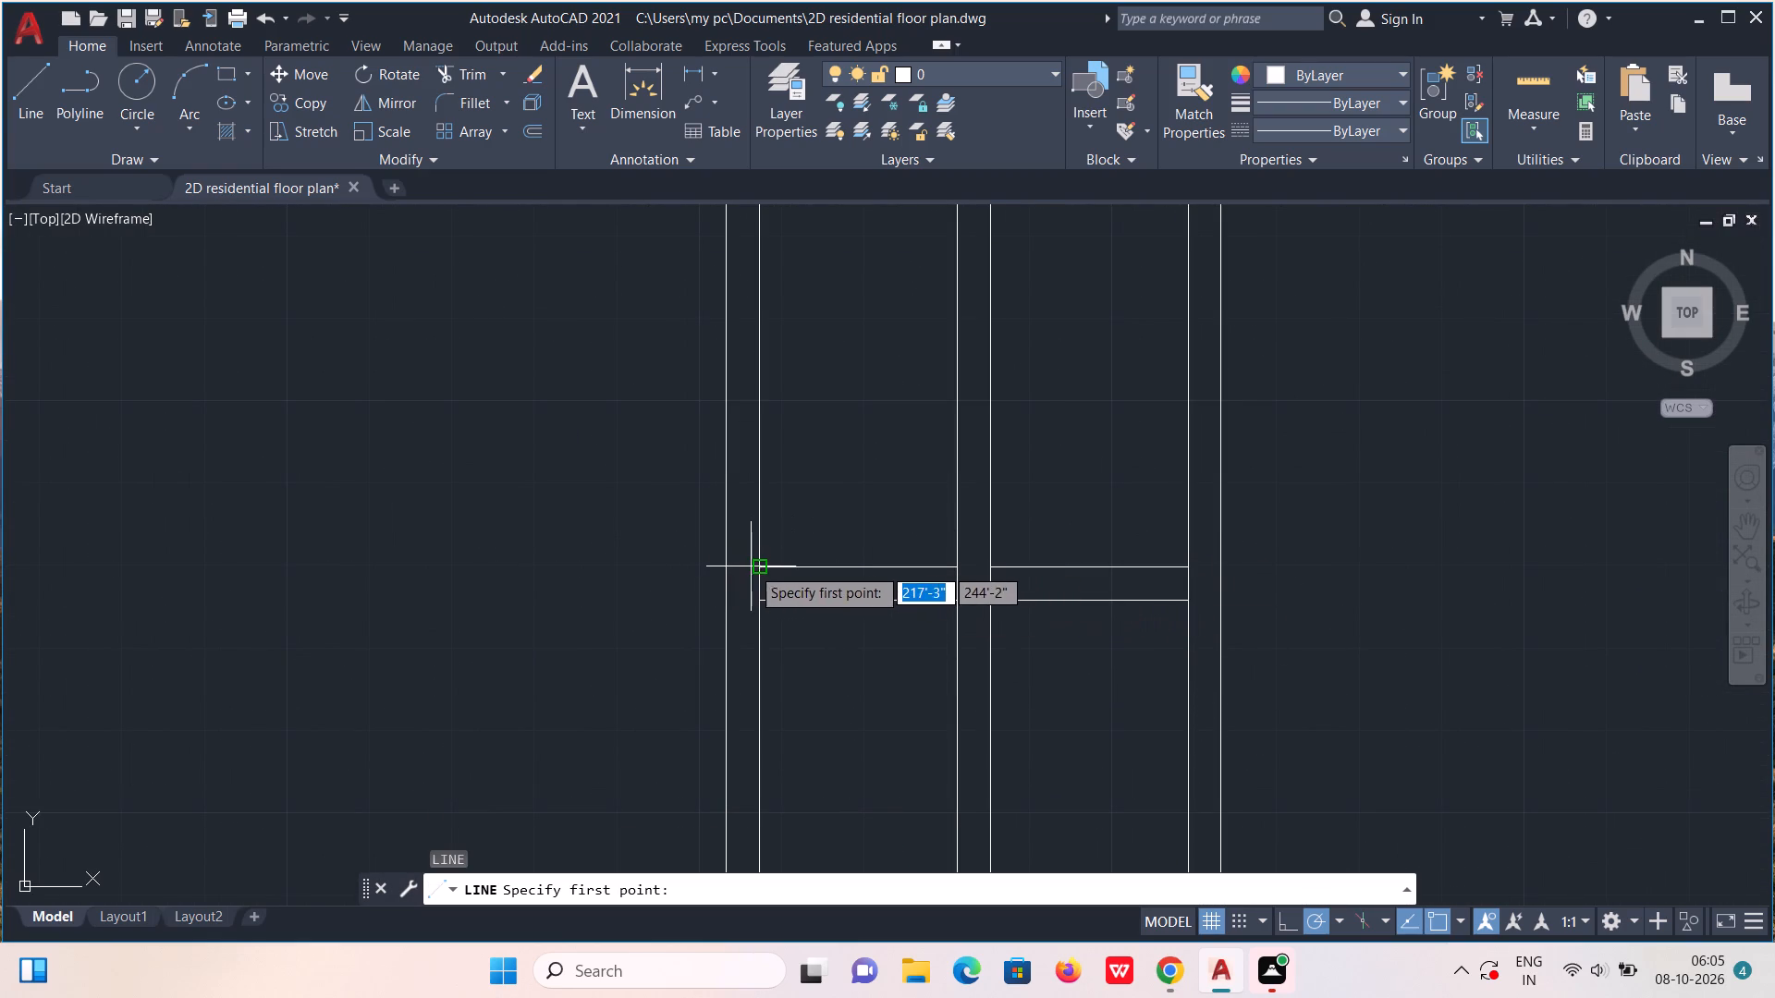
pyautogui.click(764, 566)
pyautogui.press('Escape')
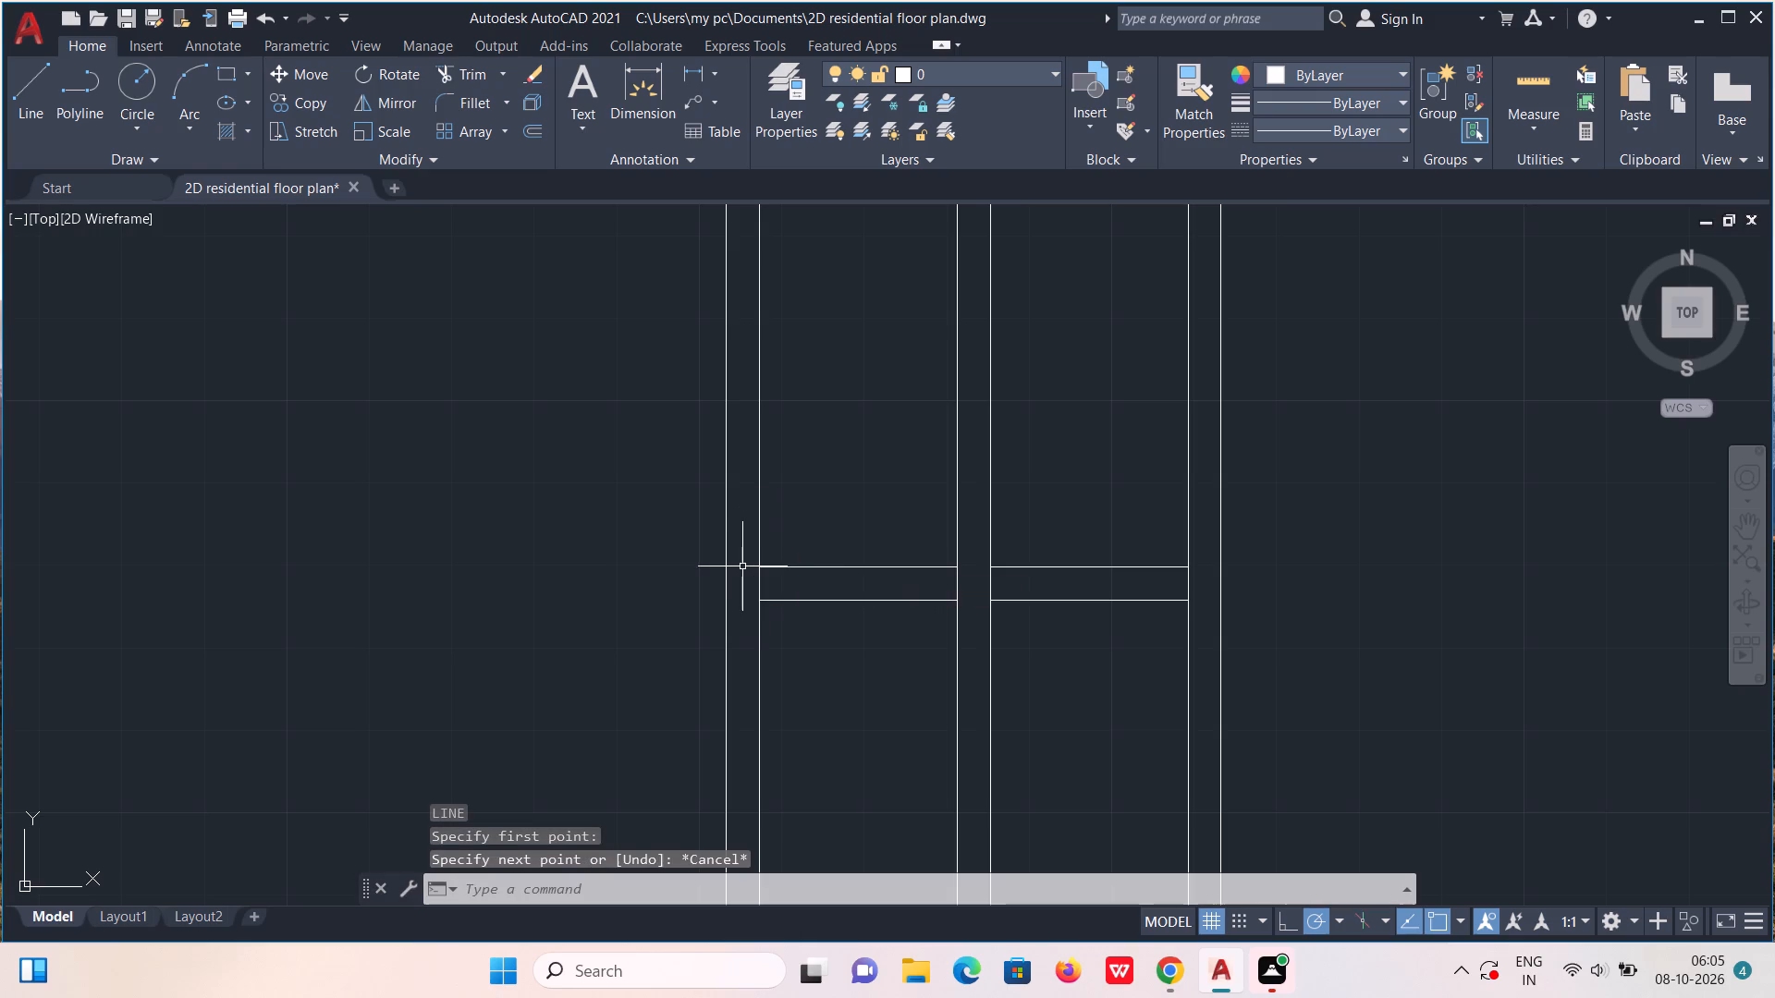
# Draw a line along the lower face of the narrow compartments' bottom walls, spanning the outer faces of both side partitions.
pyautogui.press('l')
pyautogui.press('Return')
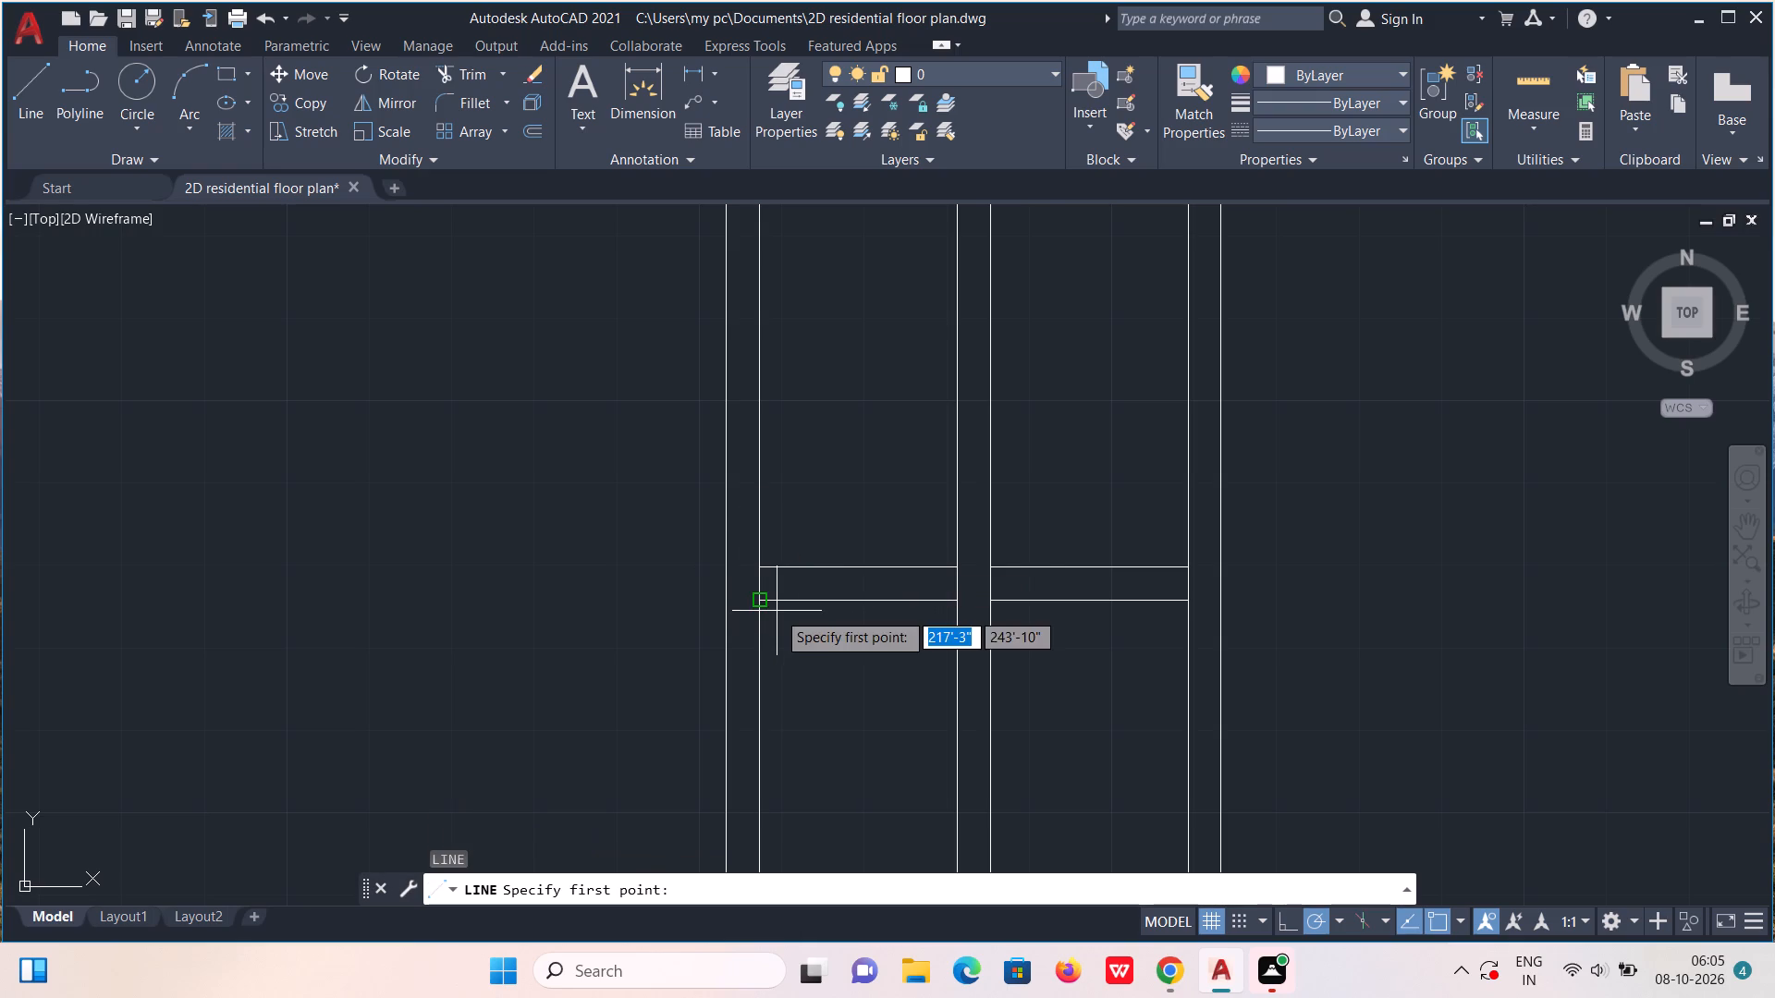
pyautogui.click(764, 598)
pyautogui.click(724, 599)
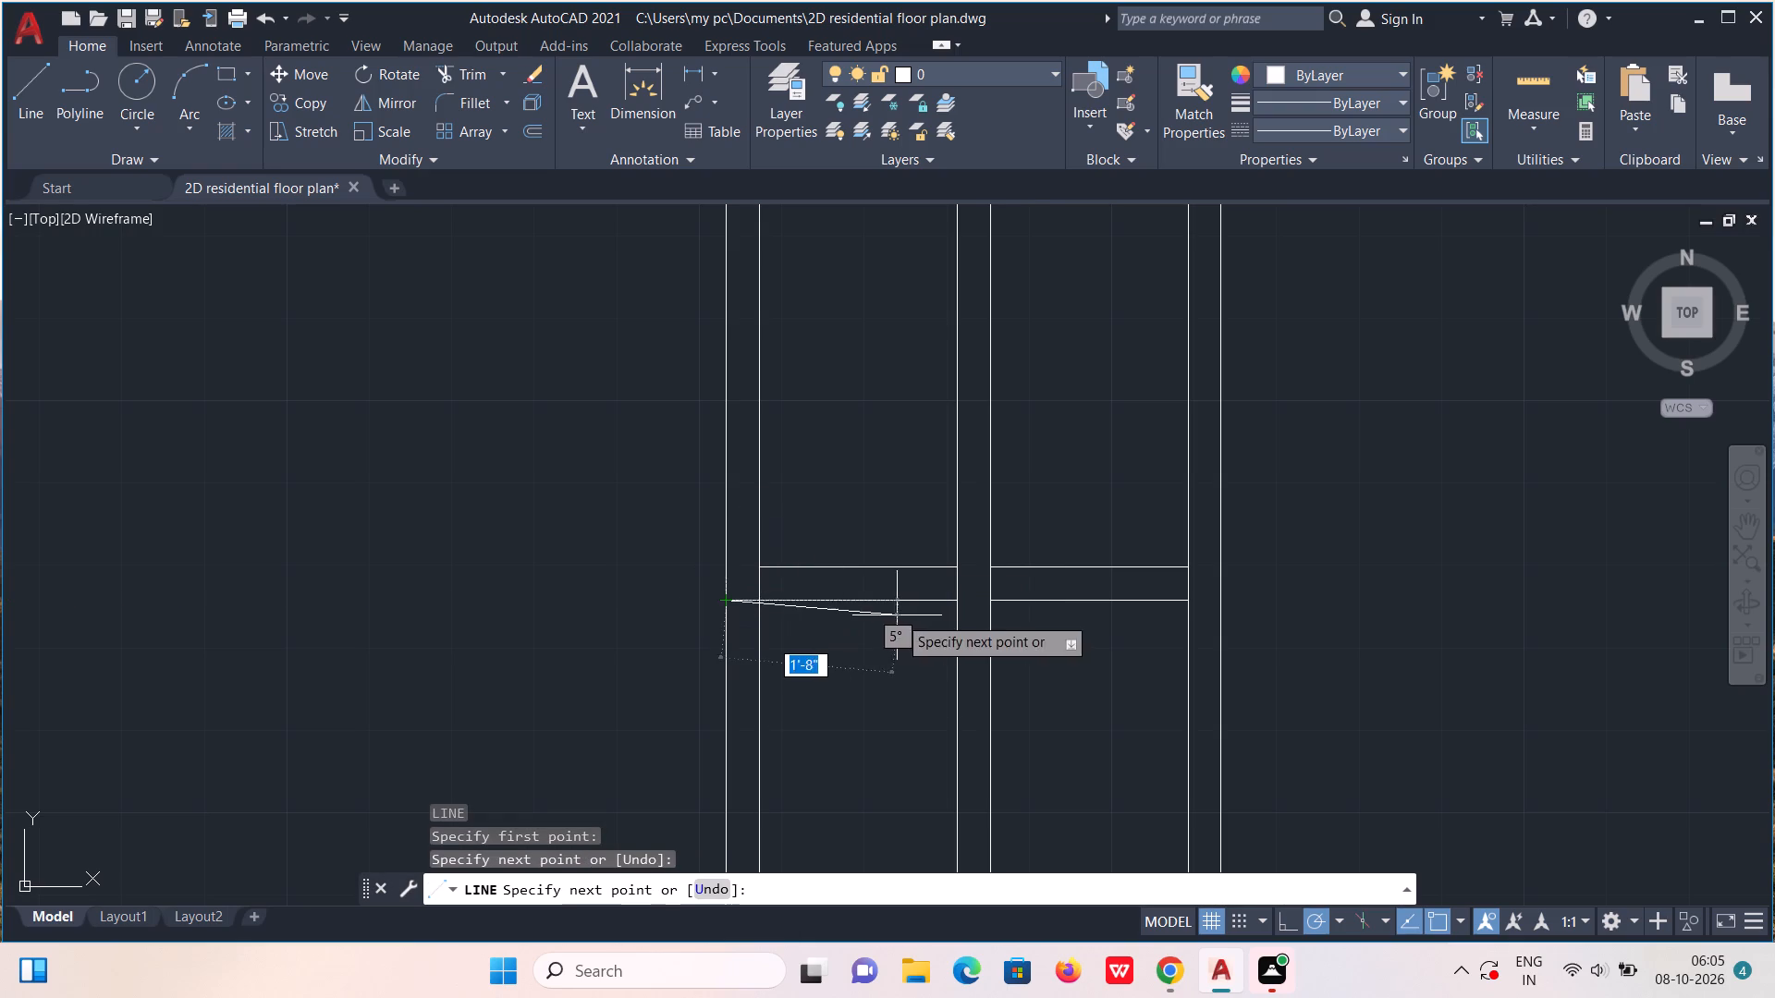
pyautogui.click(997, 601)
pyautogui.click(1214, 601)
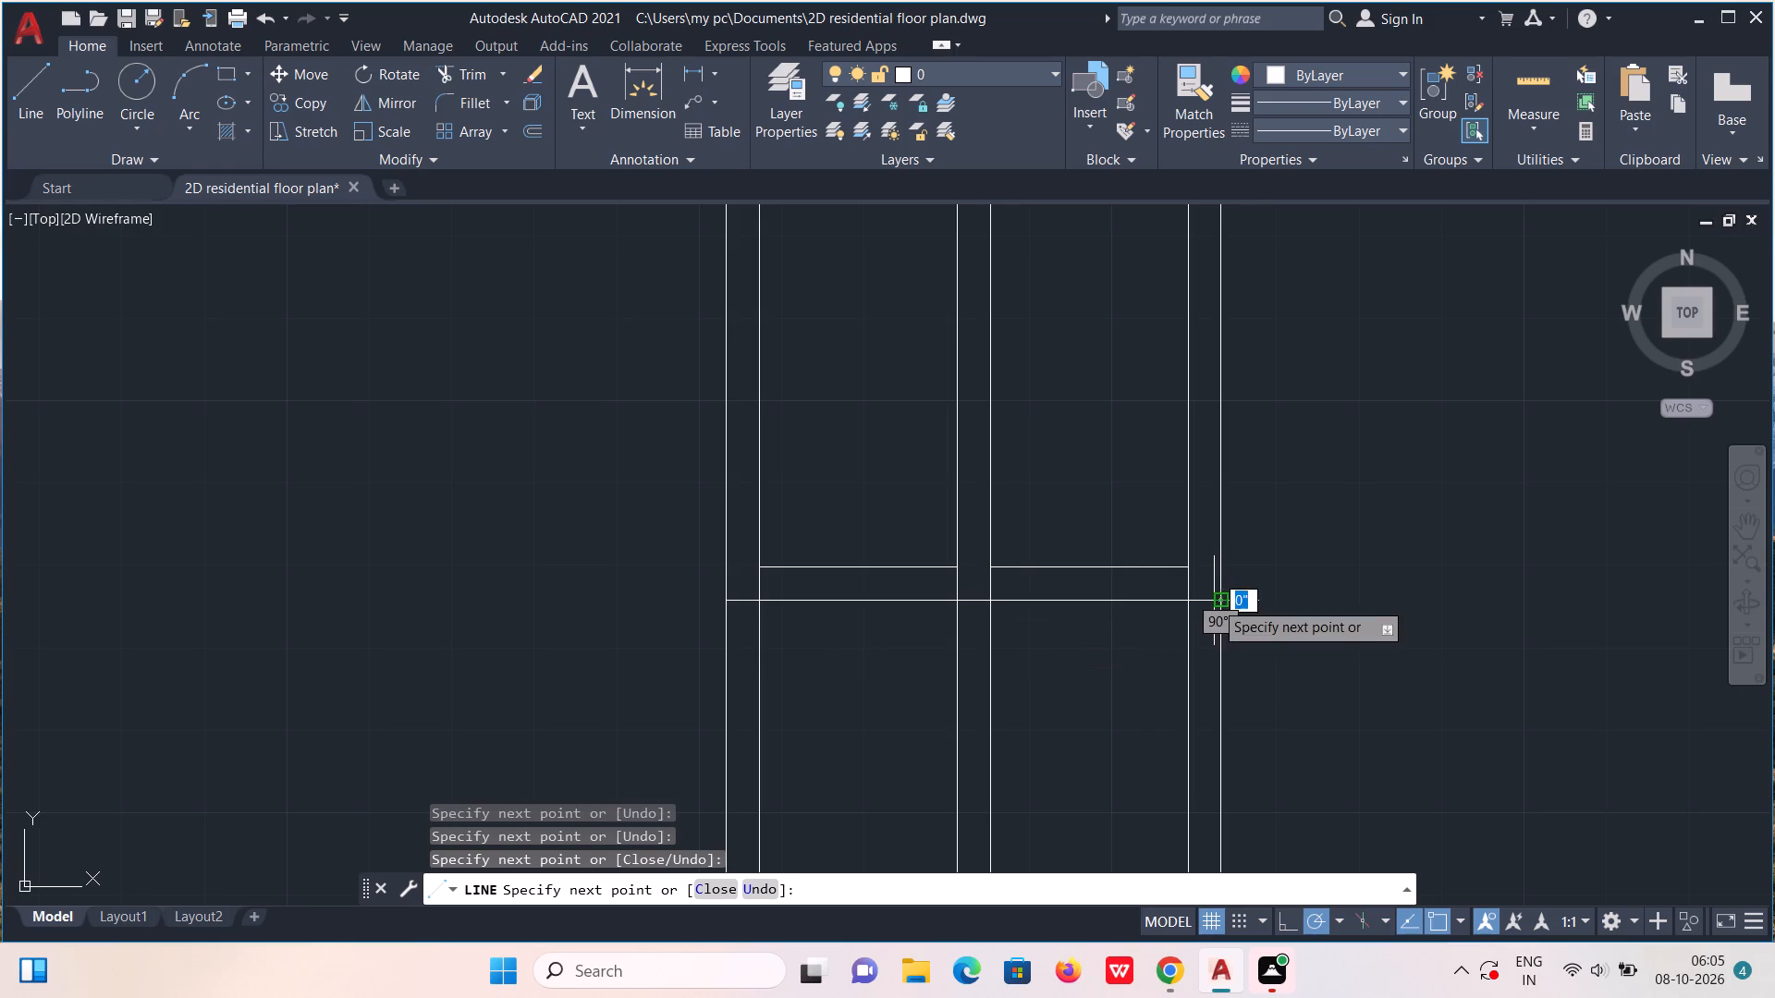
pyautogui.press('Escape')
# Trim both side partitions' double lines below the narrow compartments' bottom wall.
pyautogui.scroll(-2, 1222, 650)
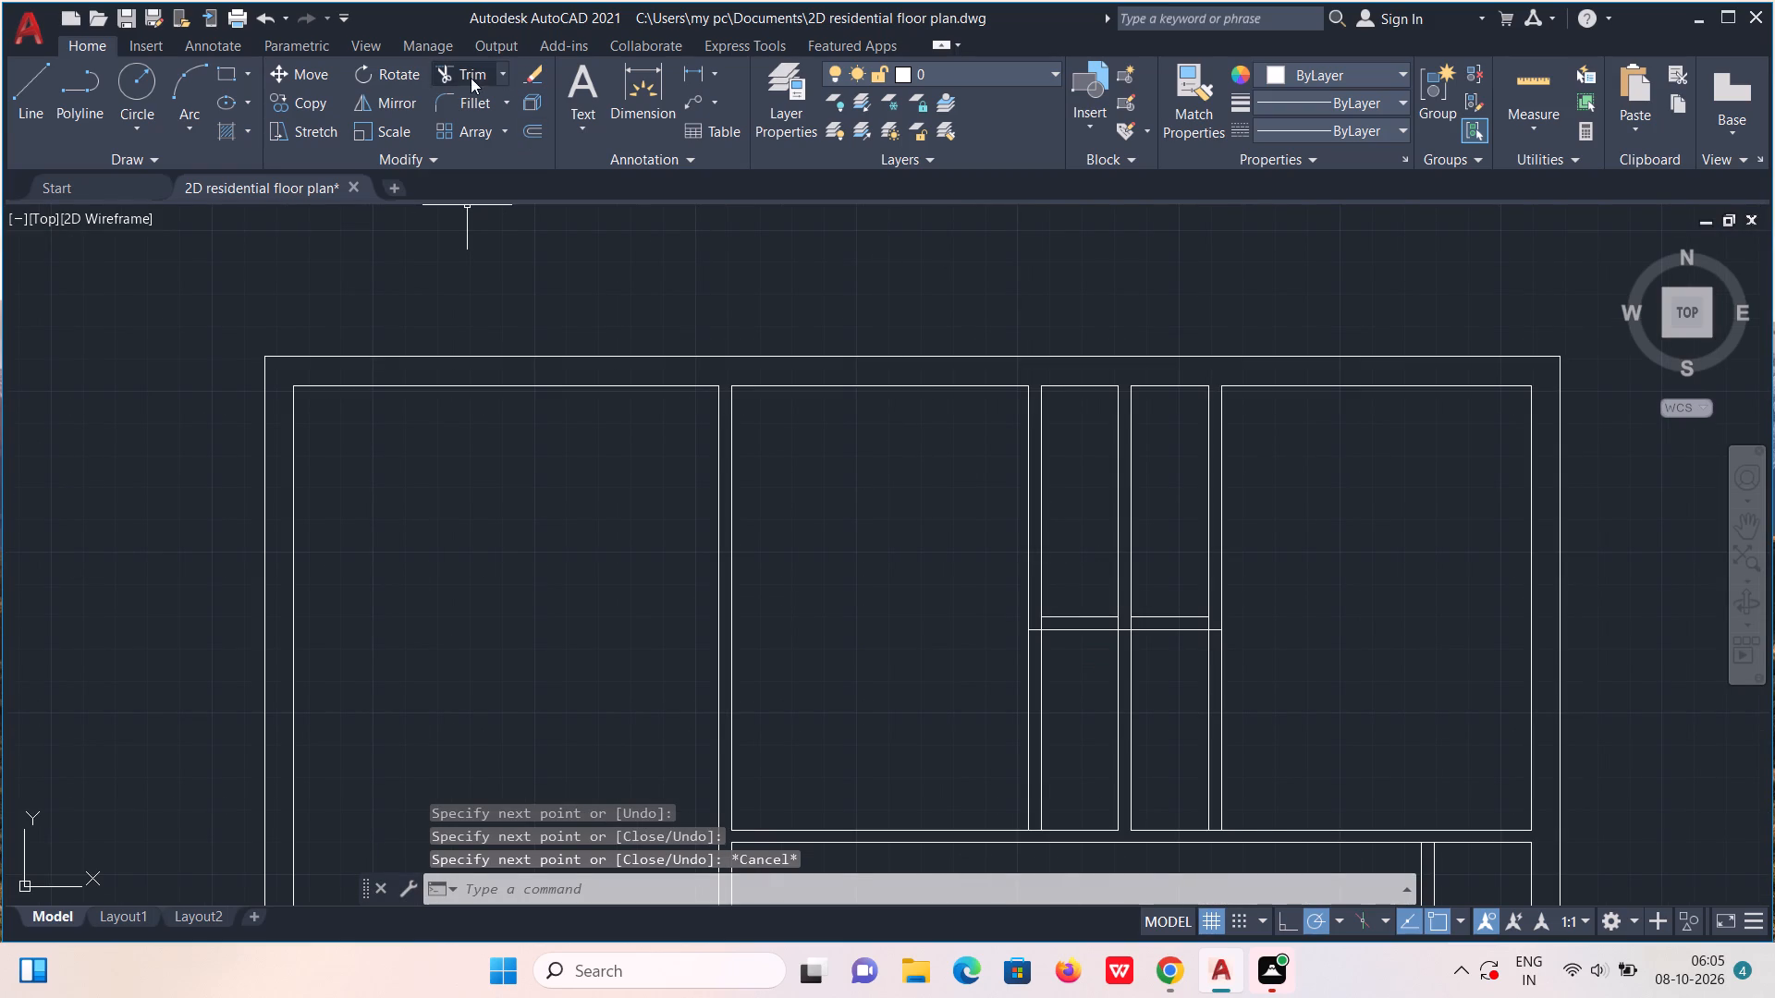
pyautogui.click(470, 78)
pyautogui.moveTo(1059, 738); pyautogui.dragTo(991, 735)
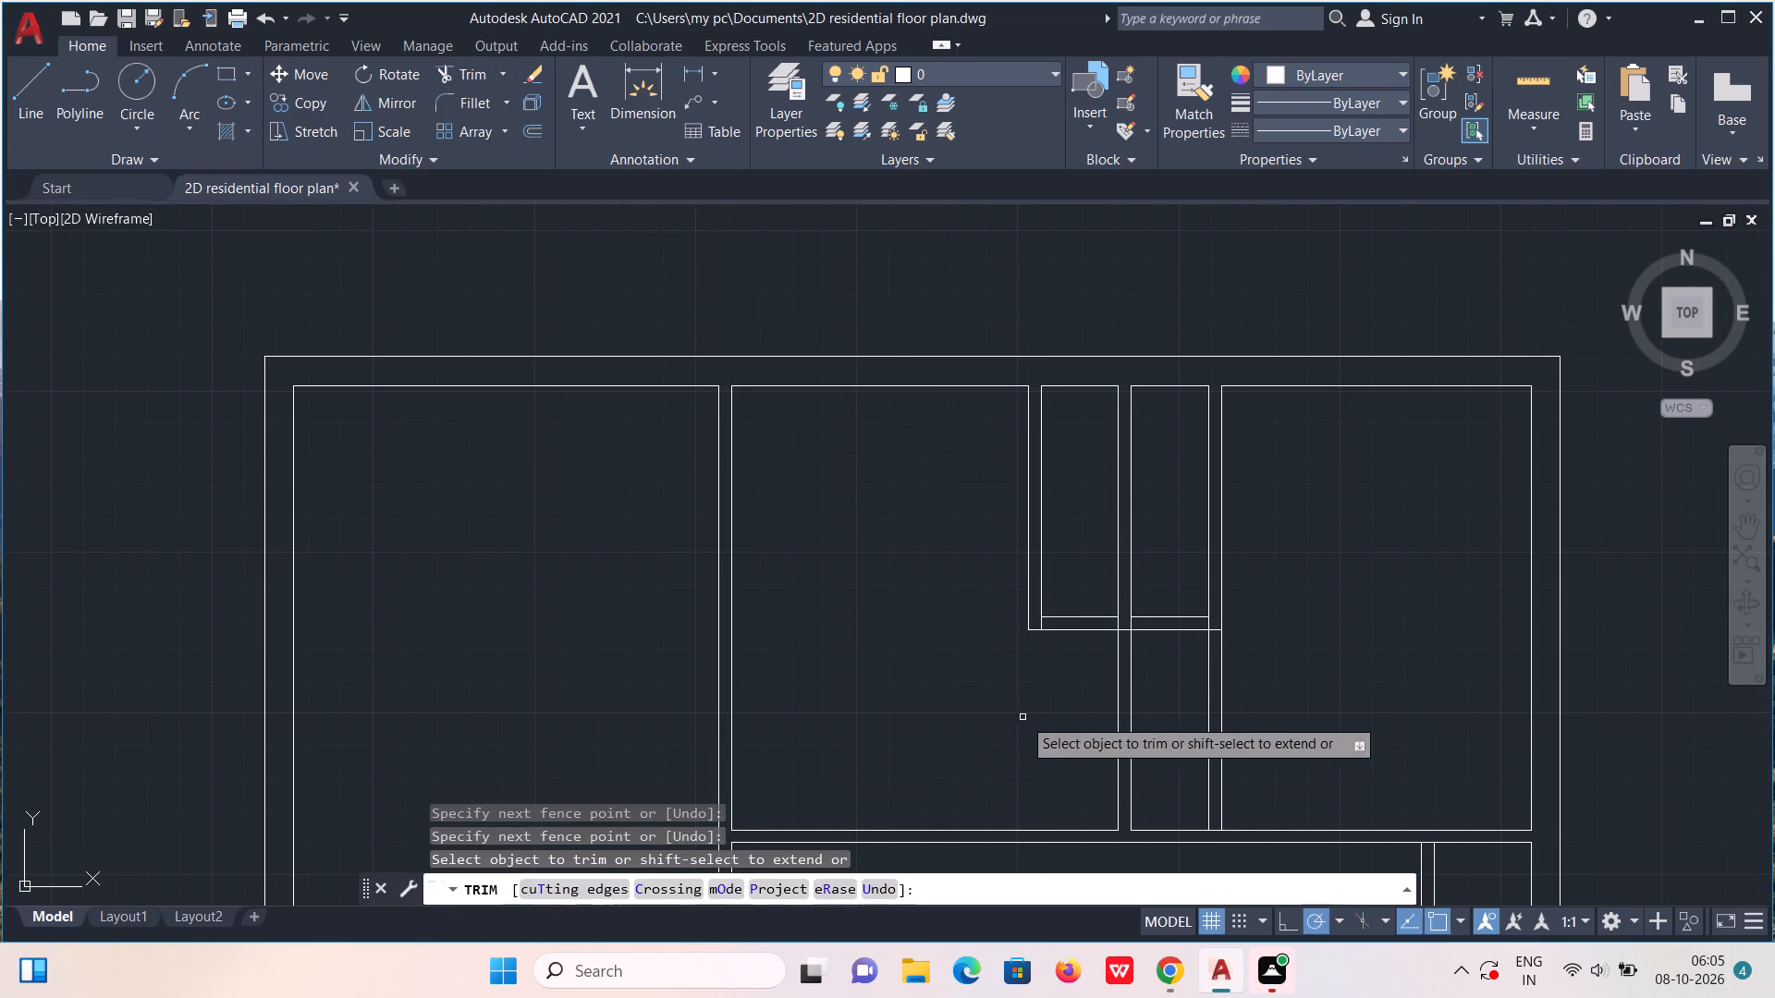
pyautogui.moveTo(1202, 710); pyautogui.dragTo(1242, 702)
# Trim the side and middle partition lines crossing the compartments' bottom wall, and open its lower face between the middle partition's lines.
pyautogui.scroll(3, 1221, 639)
pyautogui.moveTo(1195, 599); pyautogui.dragTo(1194, 601)
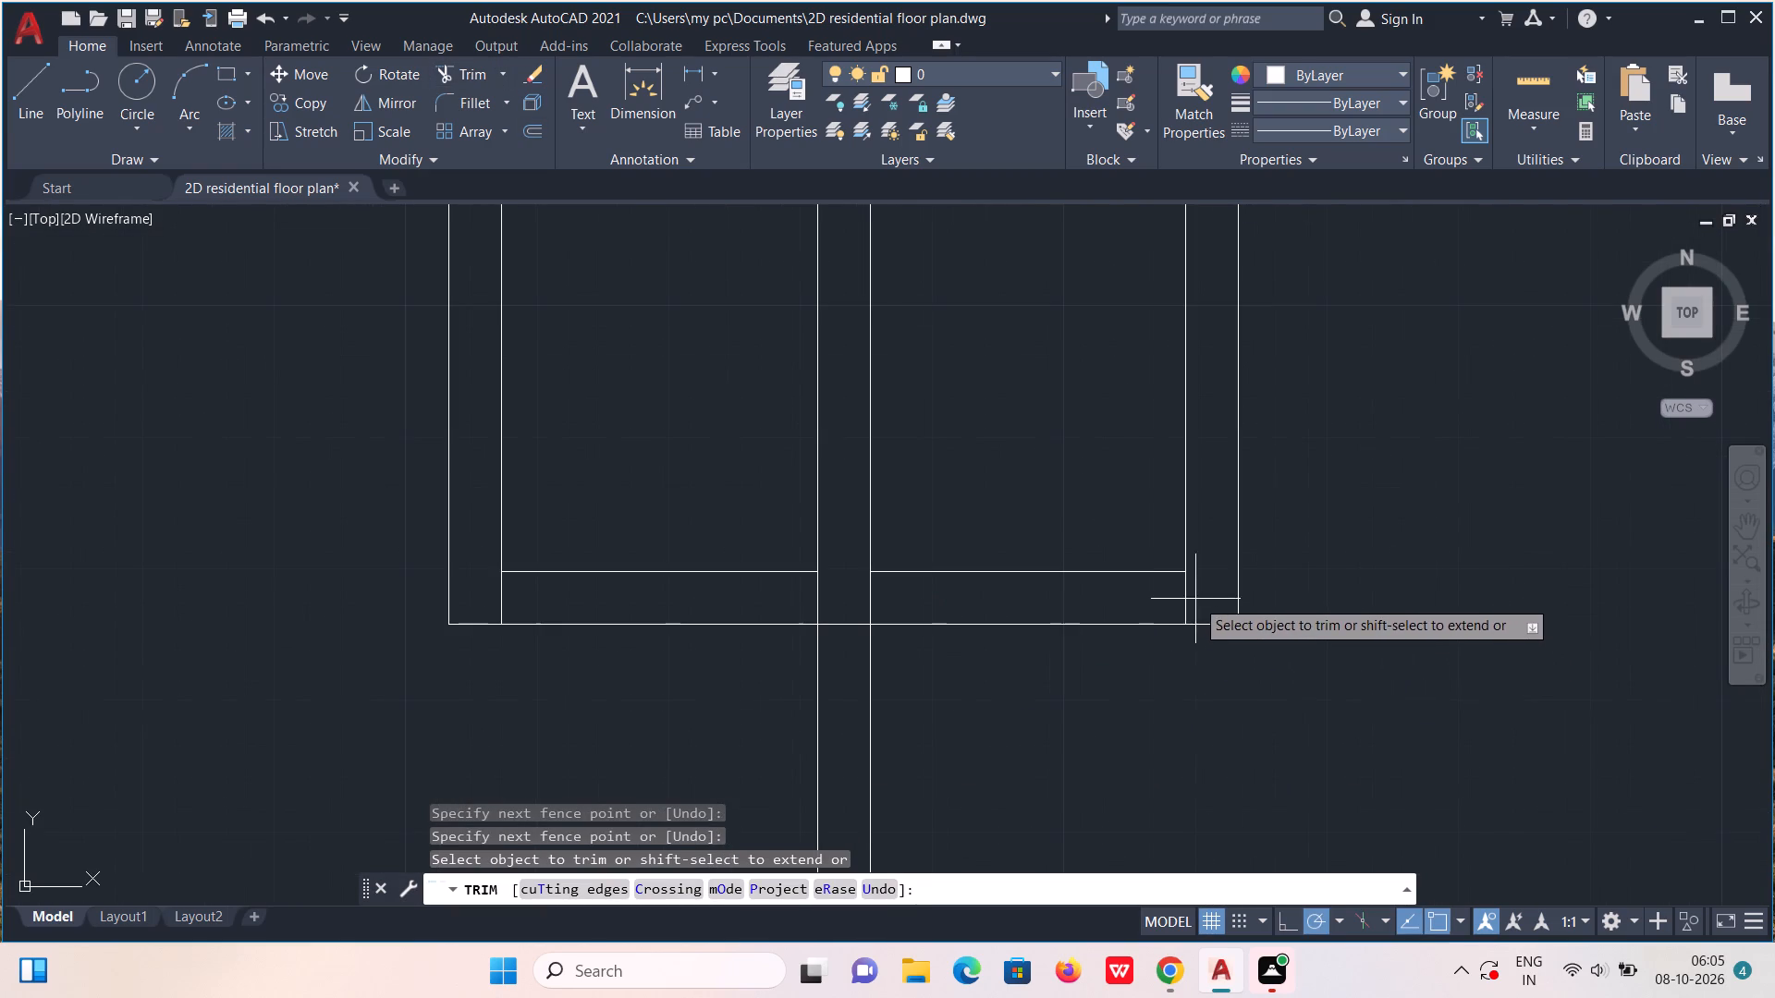
pyautogui.moveTo(1194, 601); pyautogui.dragTo(1151, 606)
pyautogui.moveTo(486, 601); pyautogui.dragTo(528, 603)
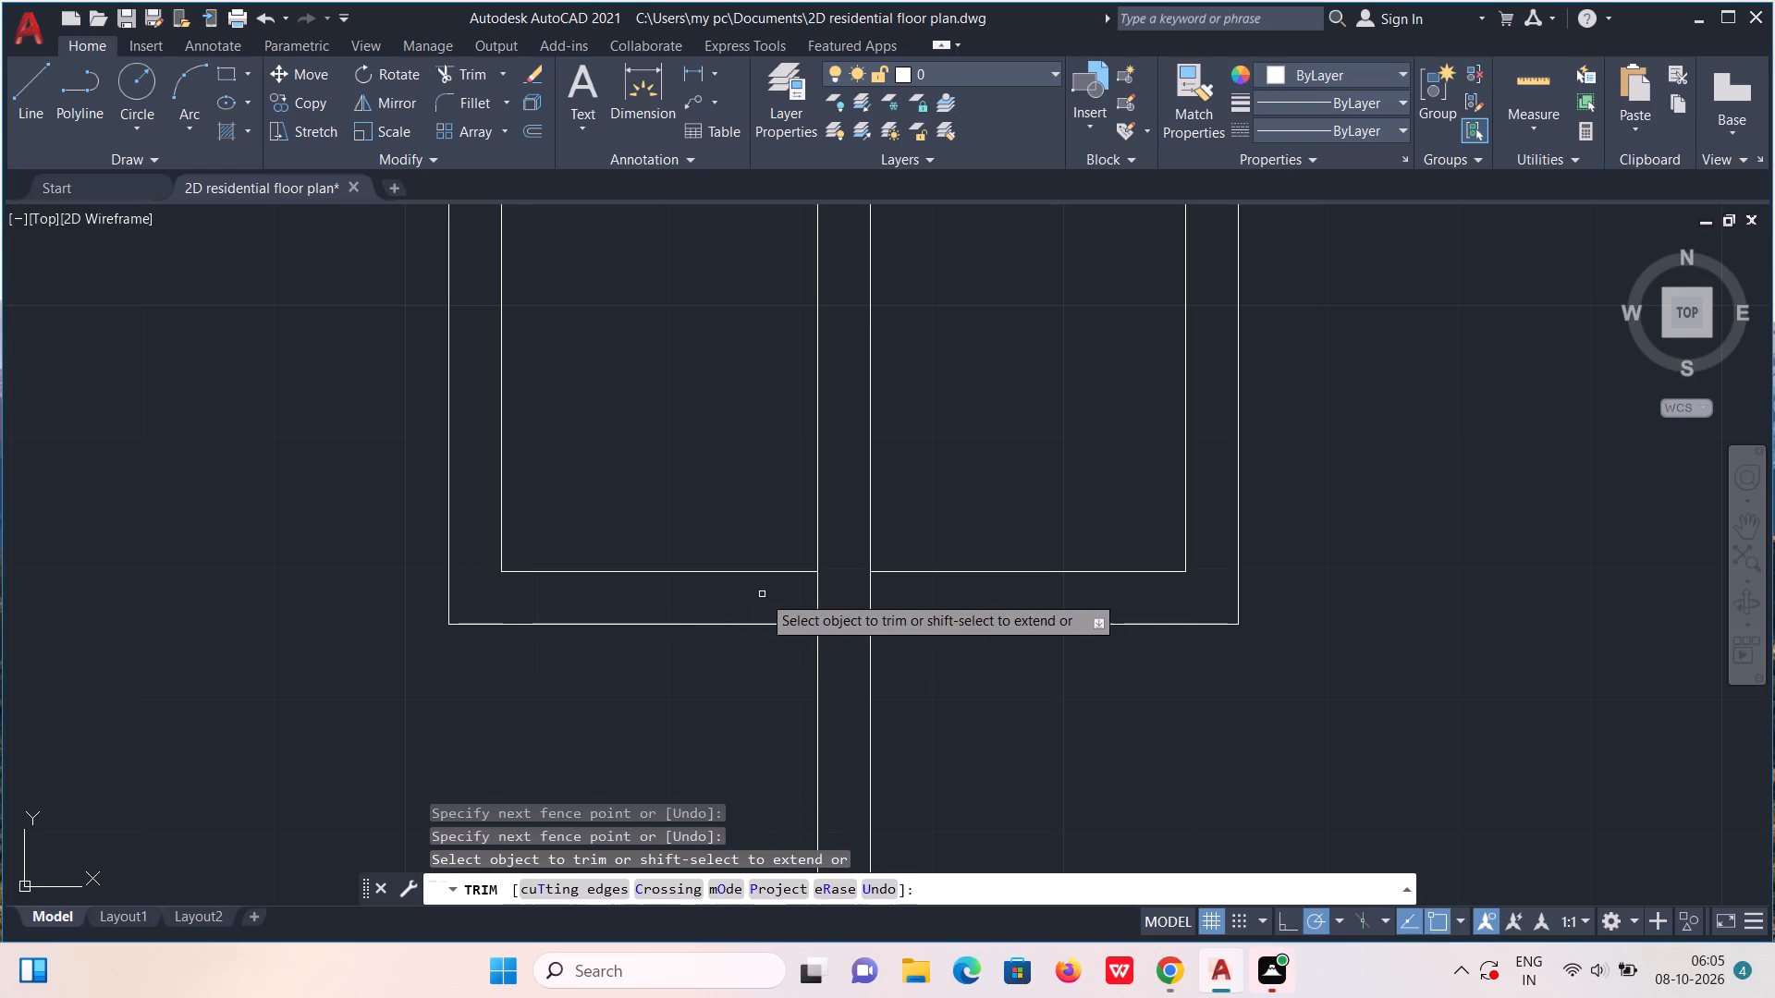
pyautogui.moveTo(766, 595); pyautogui.dragTo(779, 598)
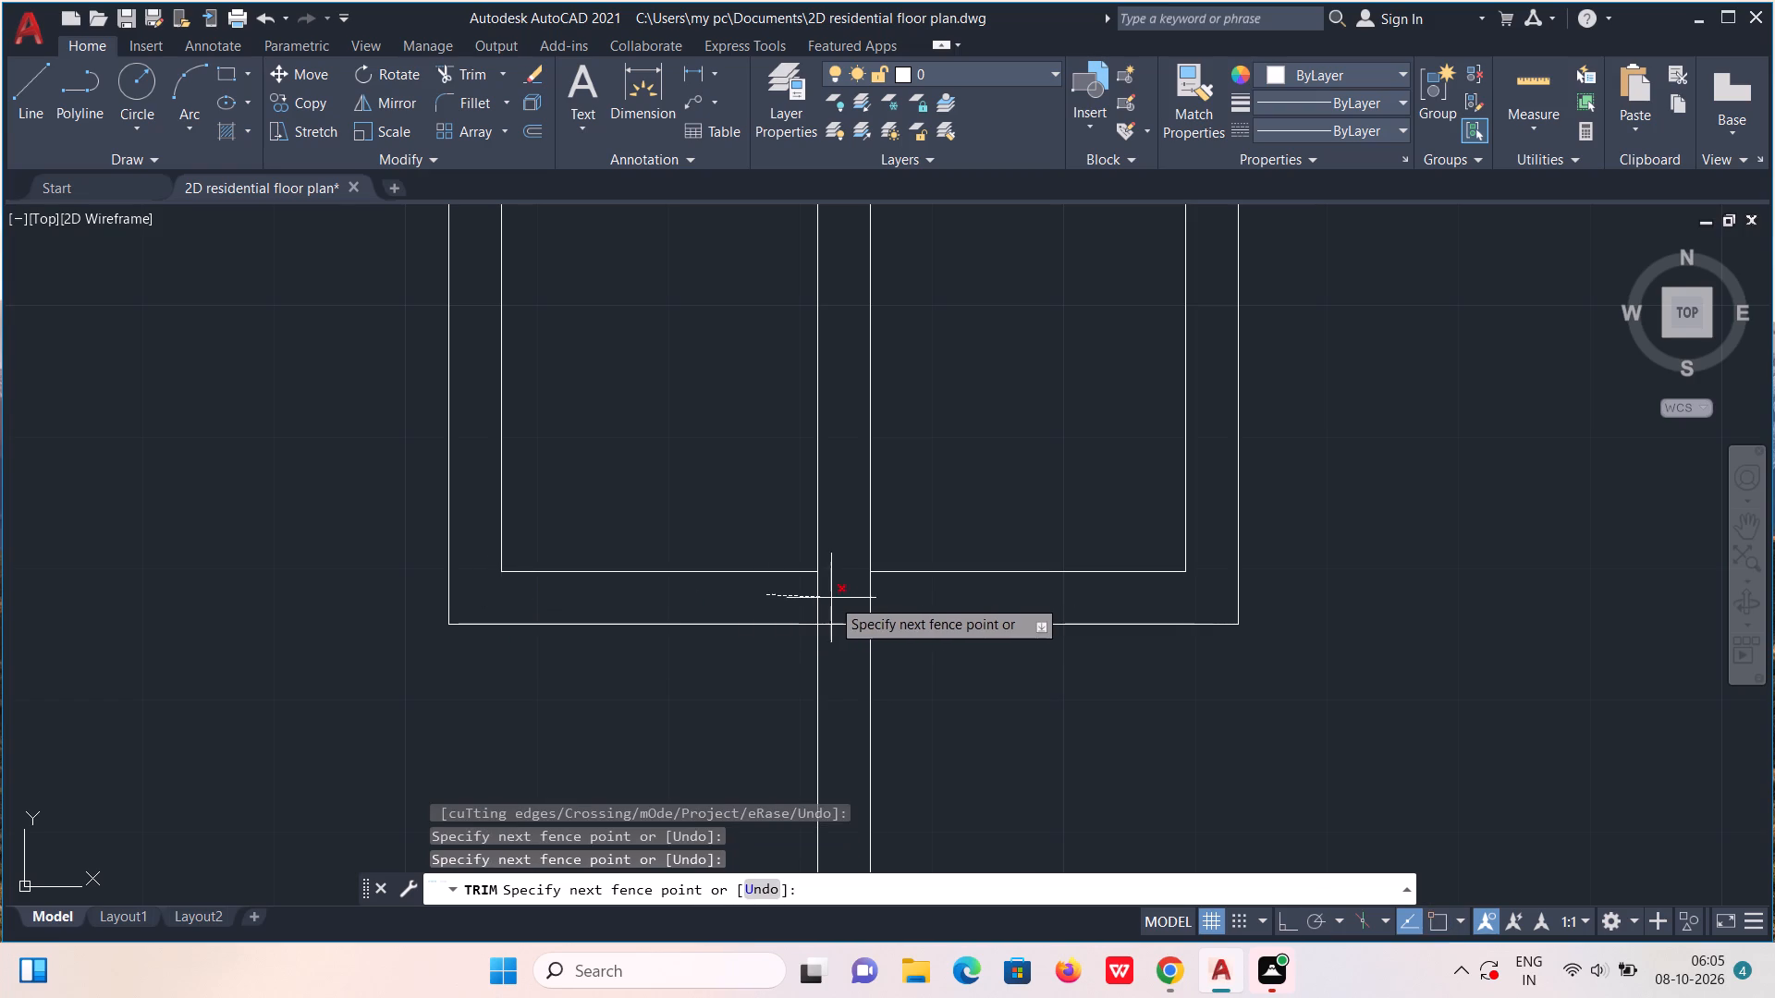
pyautogui.click(963, 593)
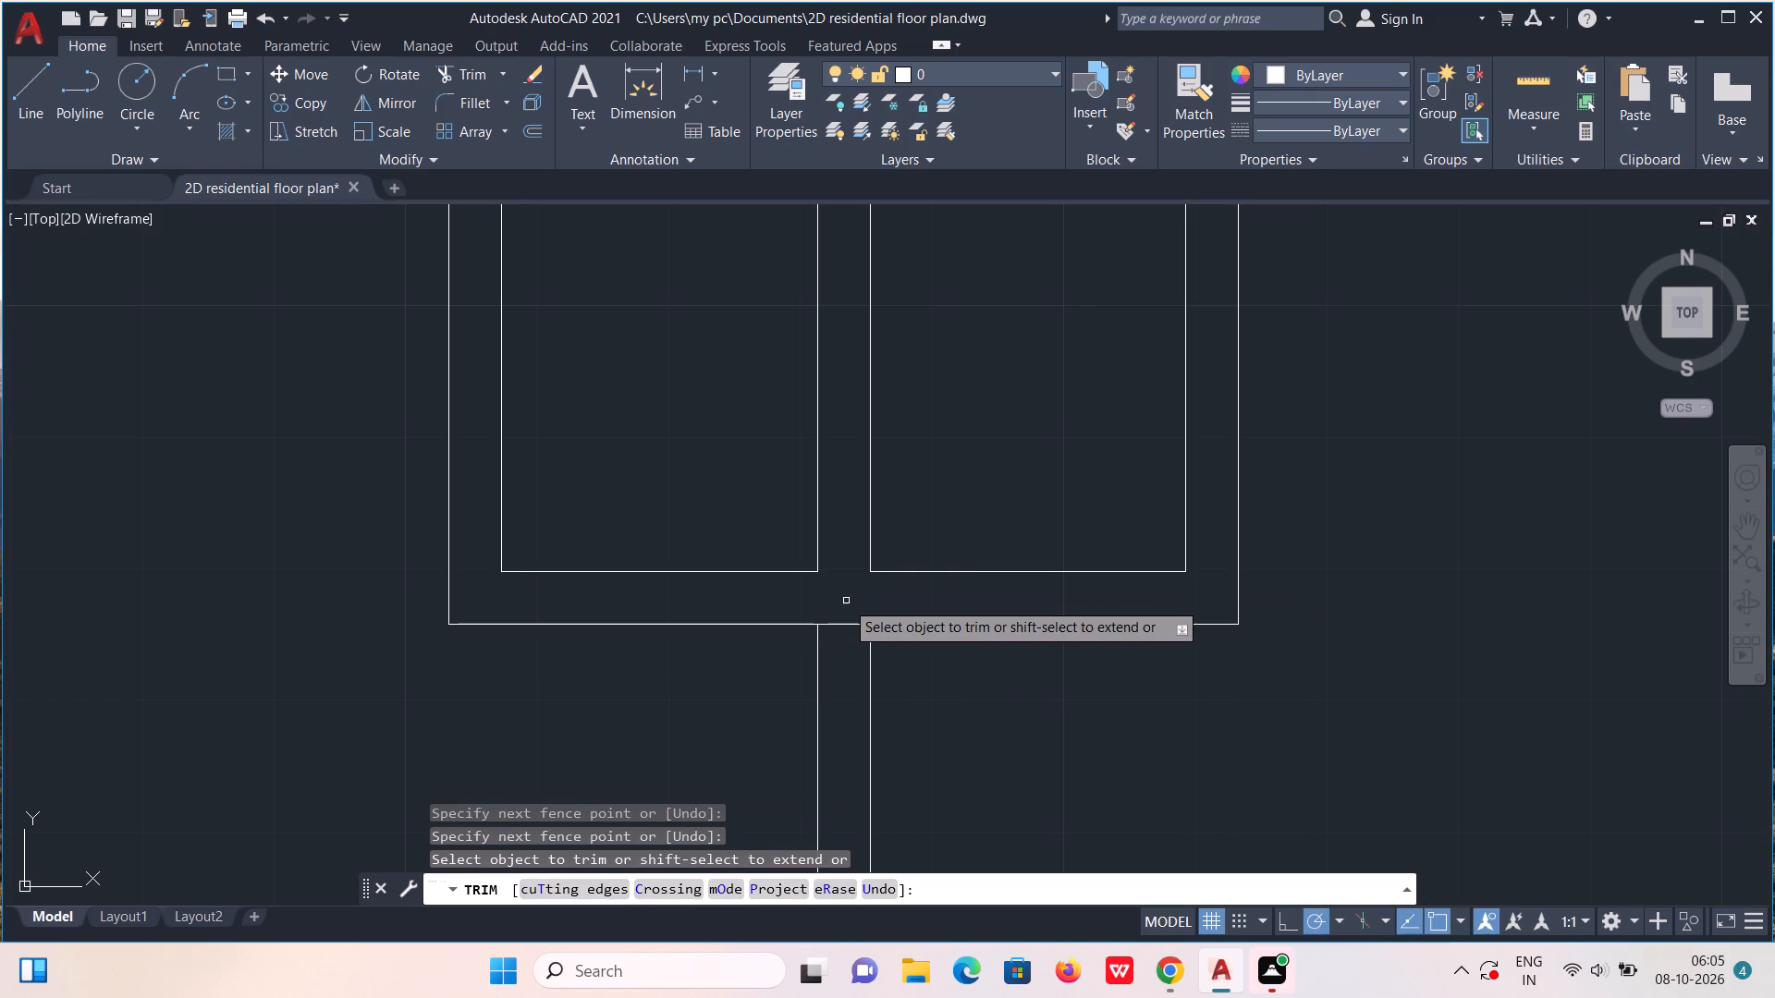
pyautogui.moveTo(849, 606); pyautogui.dragTo(856, 659)
pyautogui.scroll(-3, 851, 658)
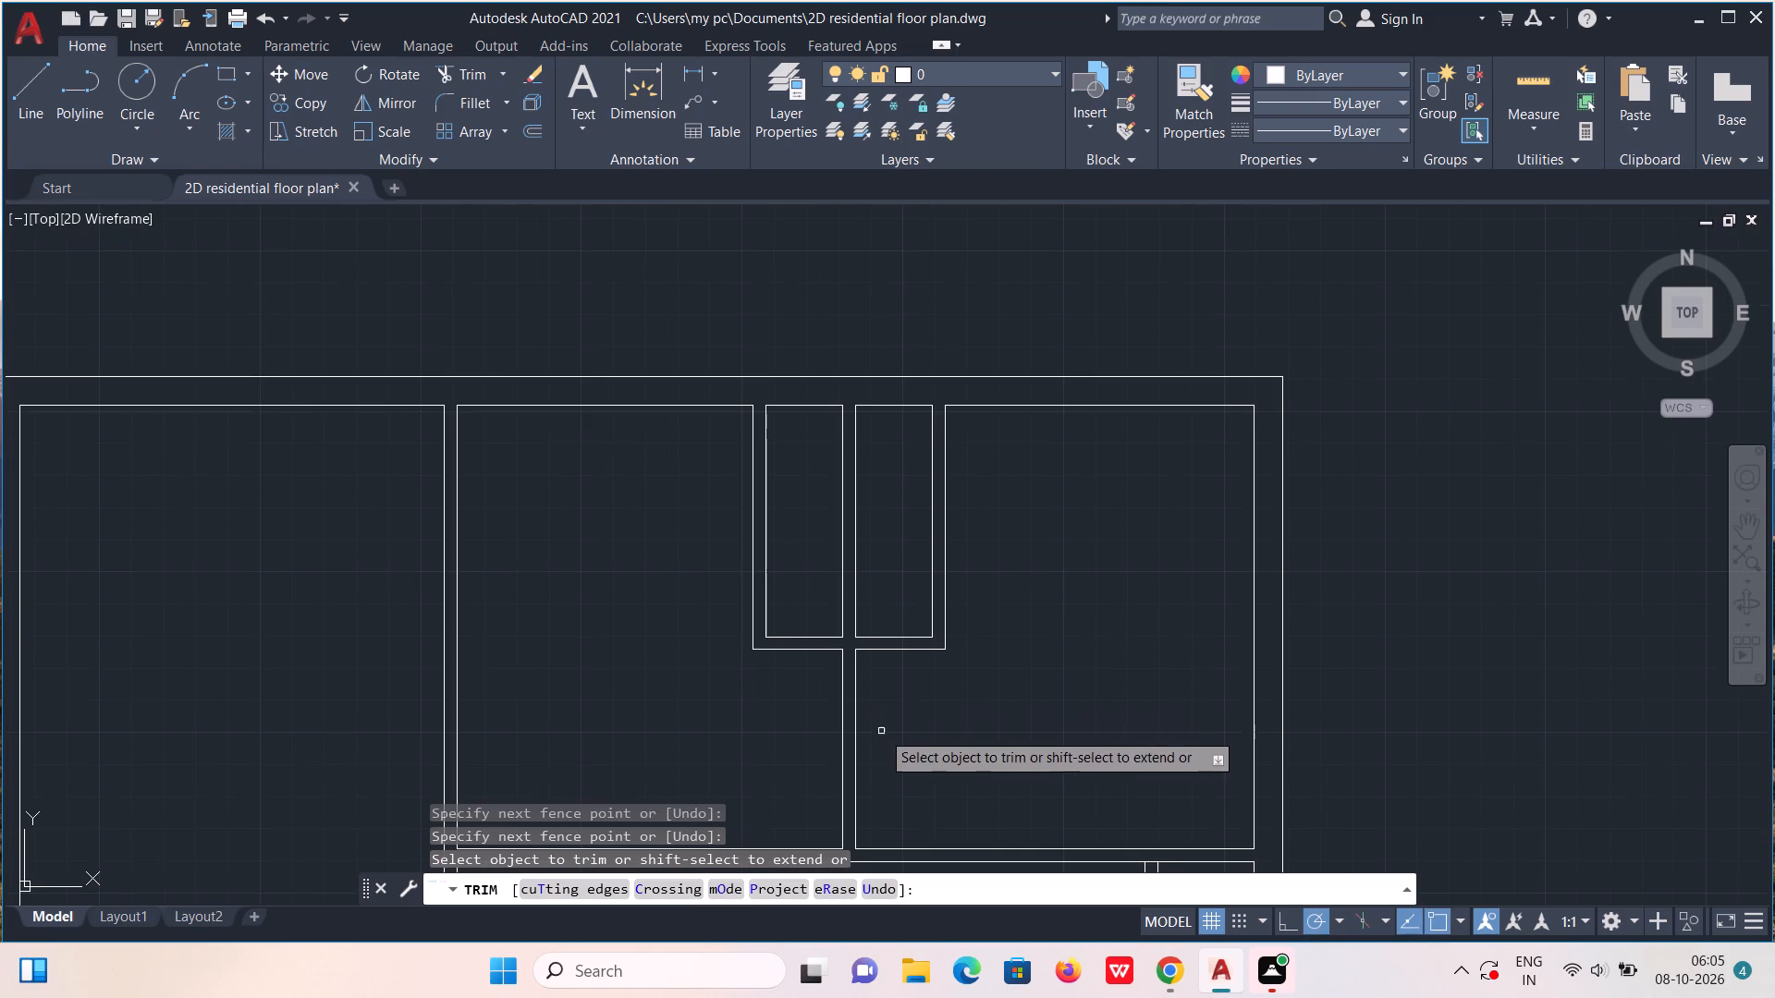
pyautogui.press('Escape')
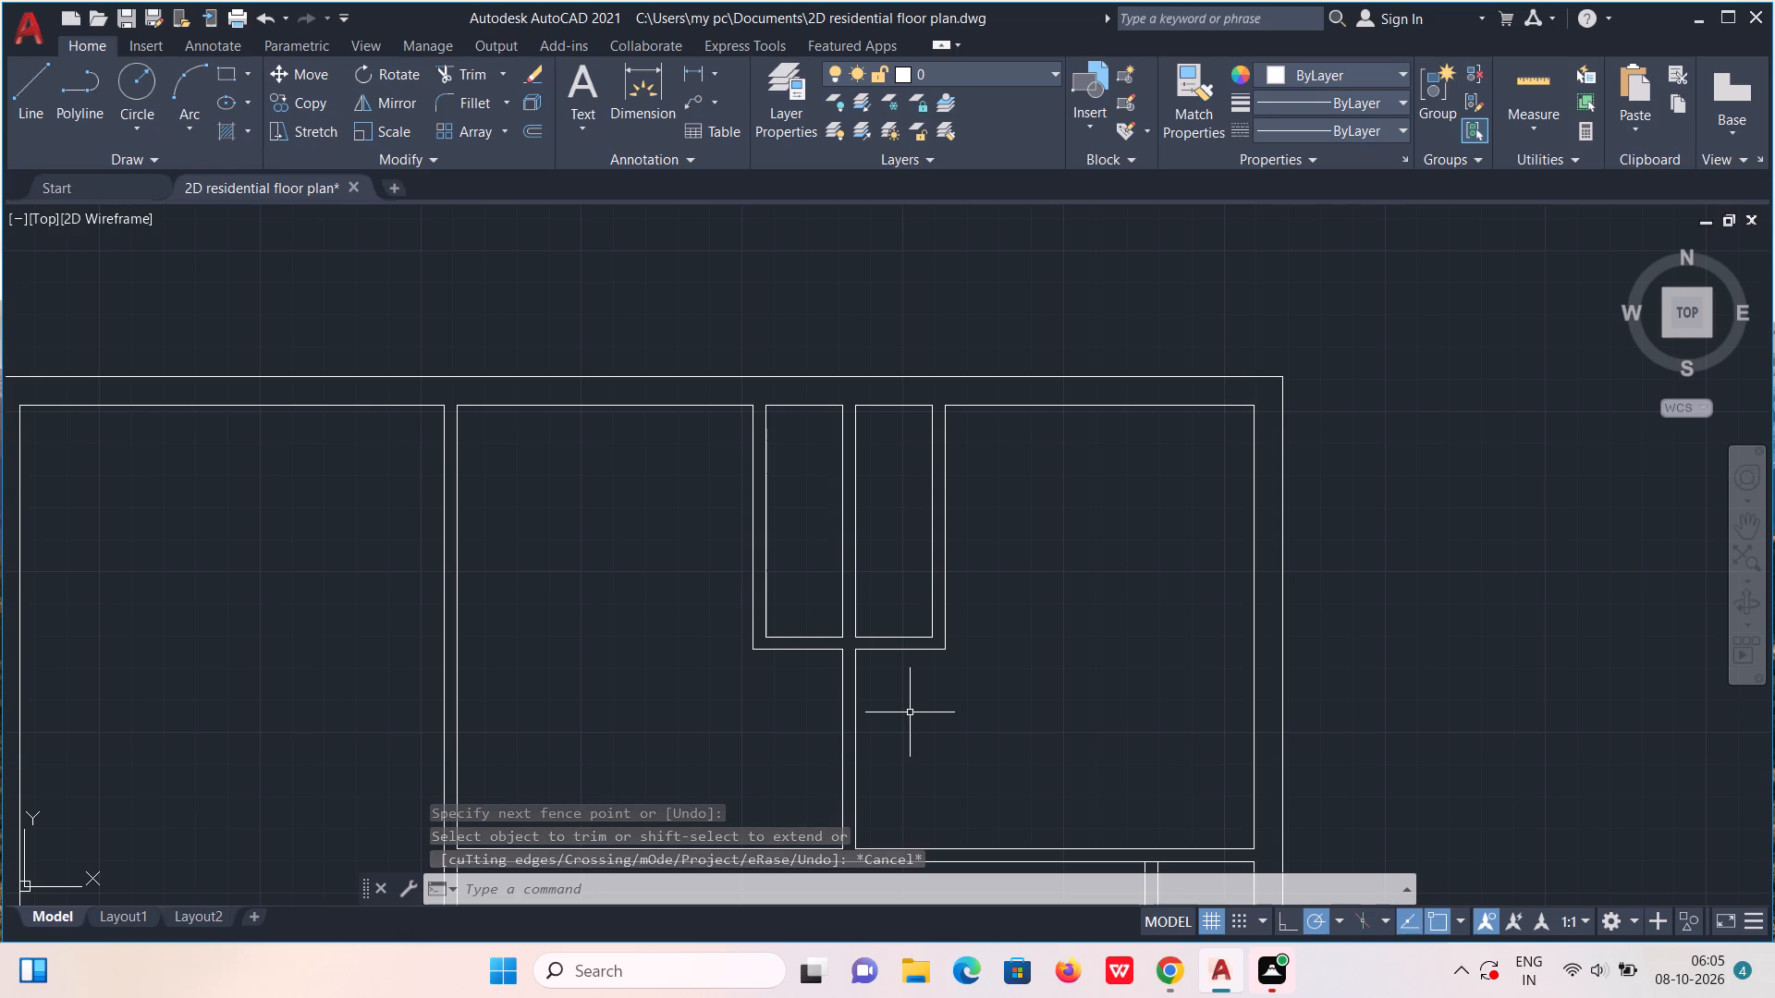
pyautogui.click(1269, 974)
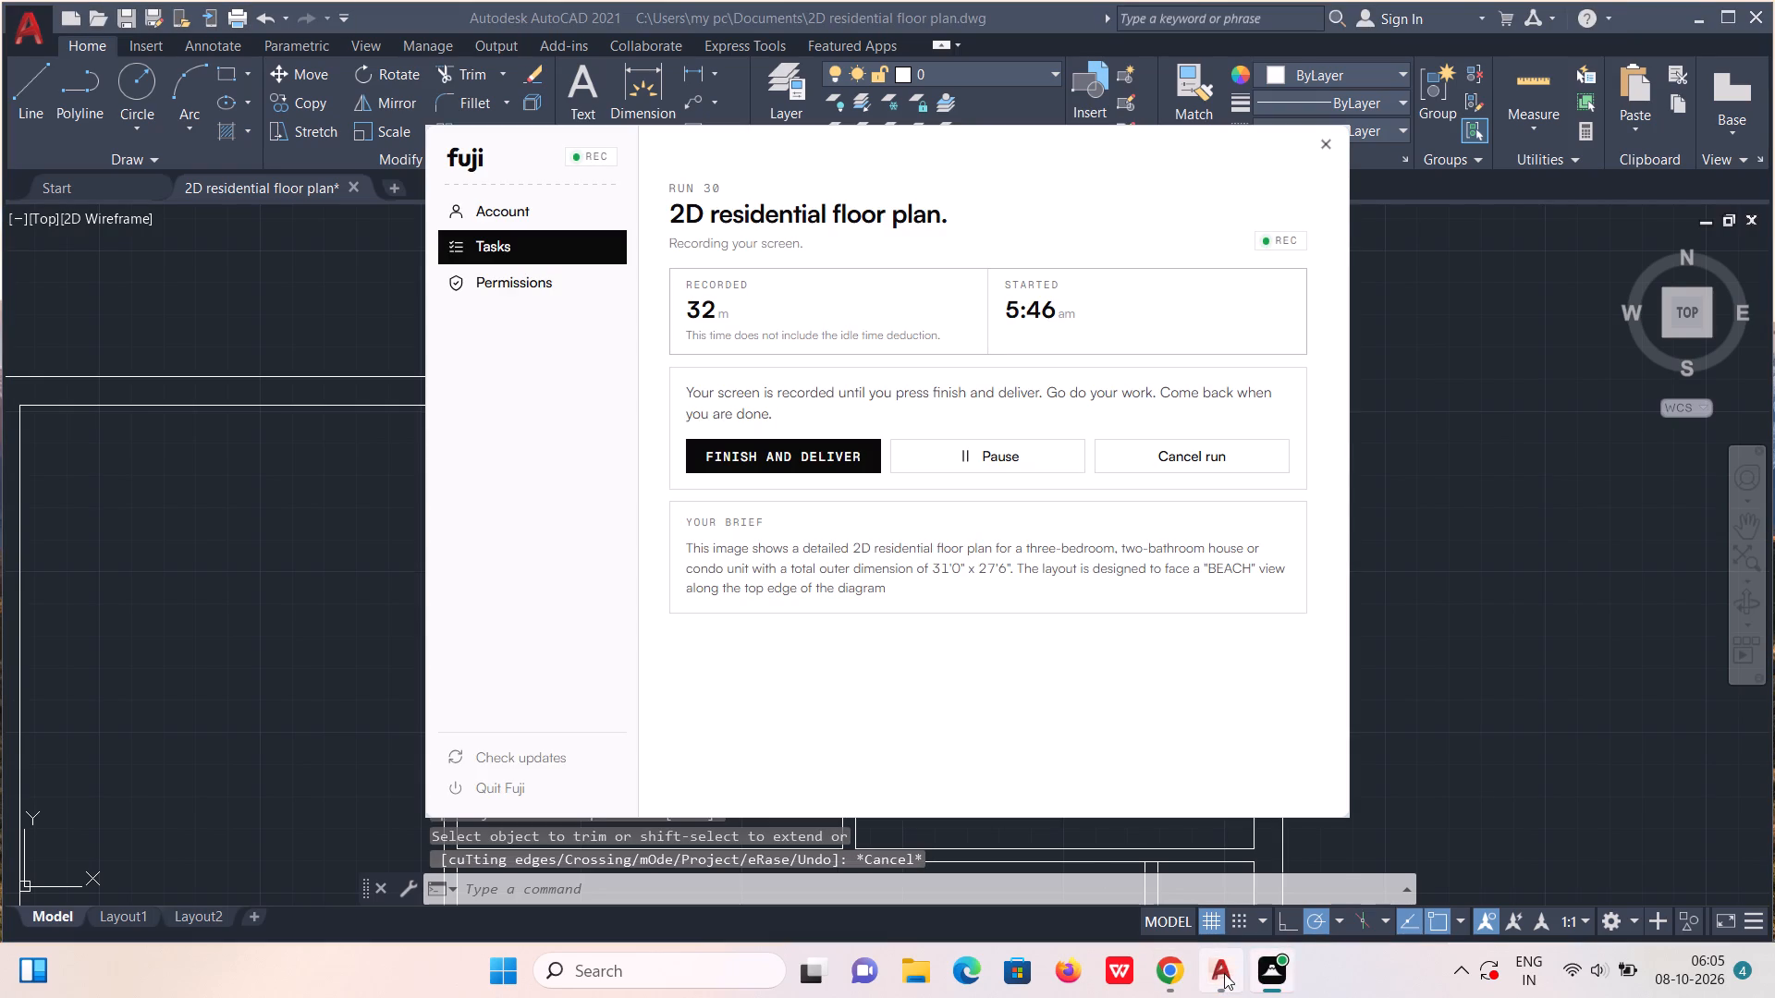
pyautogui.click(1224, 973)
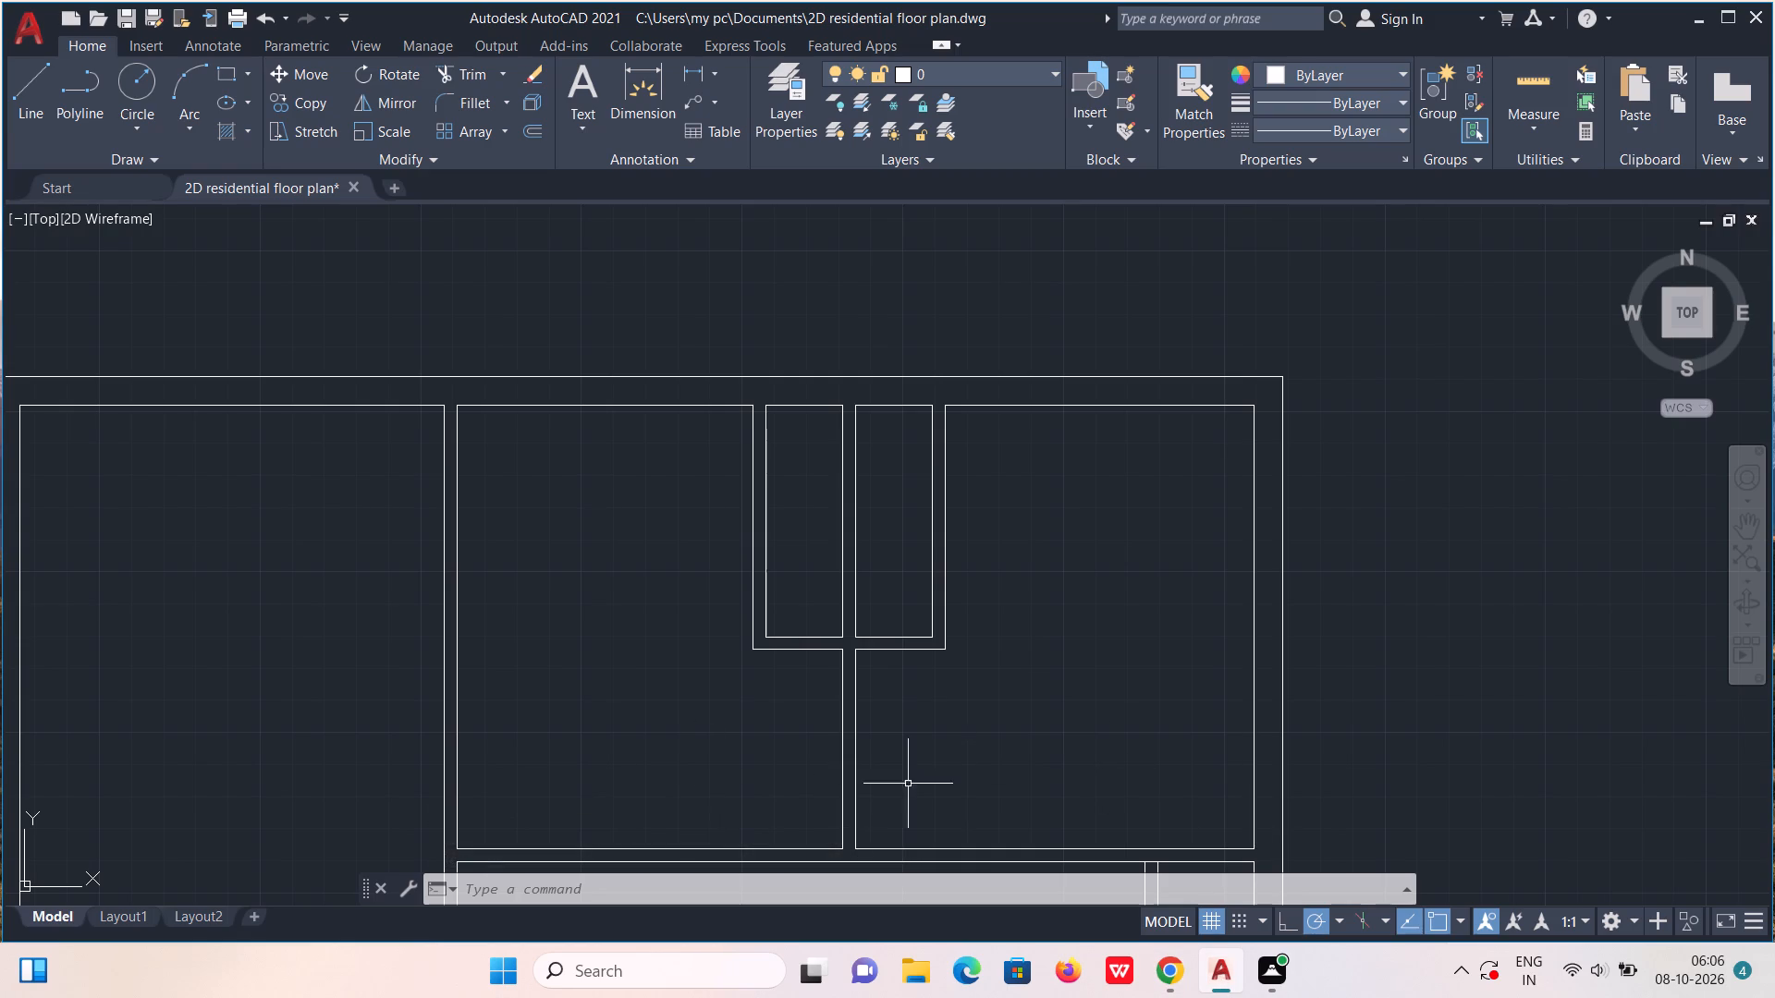
# Measure the space above the small square compartment below the top left room.
pyautogui.scroll(-3, 749, 773)
pyautogui.moveTo(714, 856); pyautogui.dragTo(821, 667, button='middle')
pyautogui.scroll(4, 755, 642)
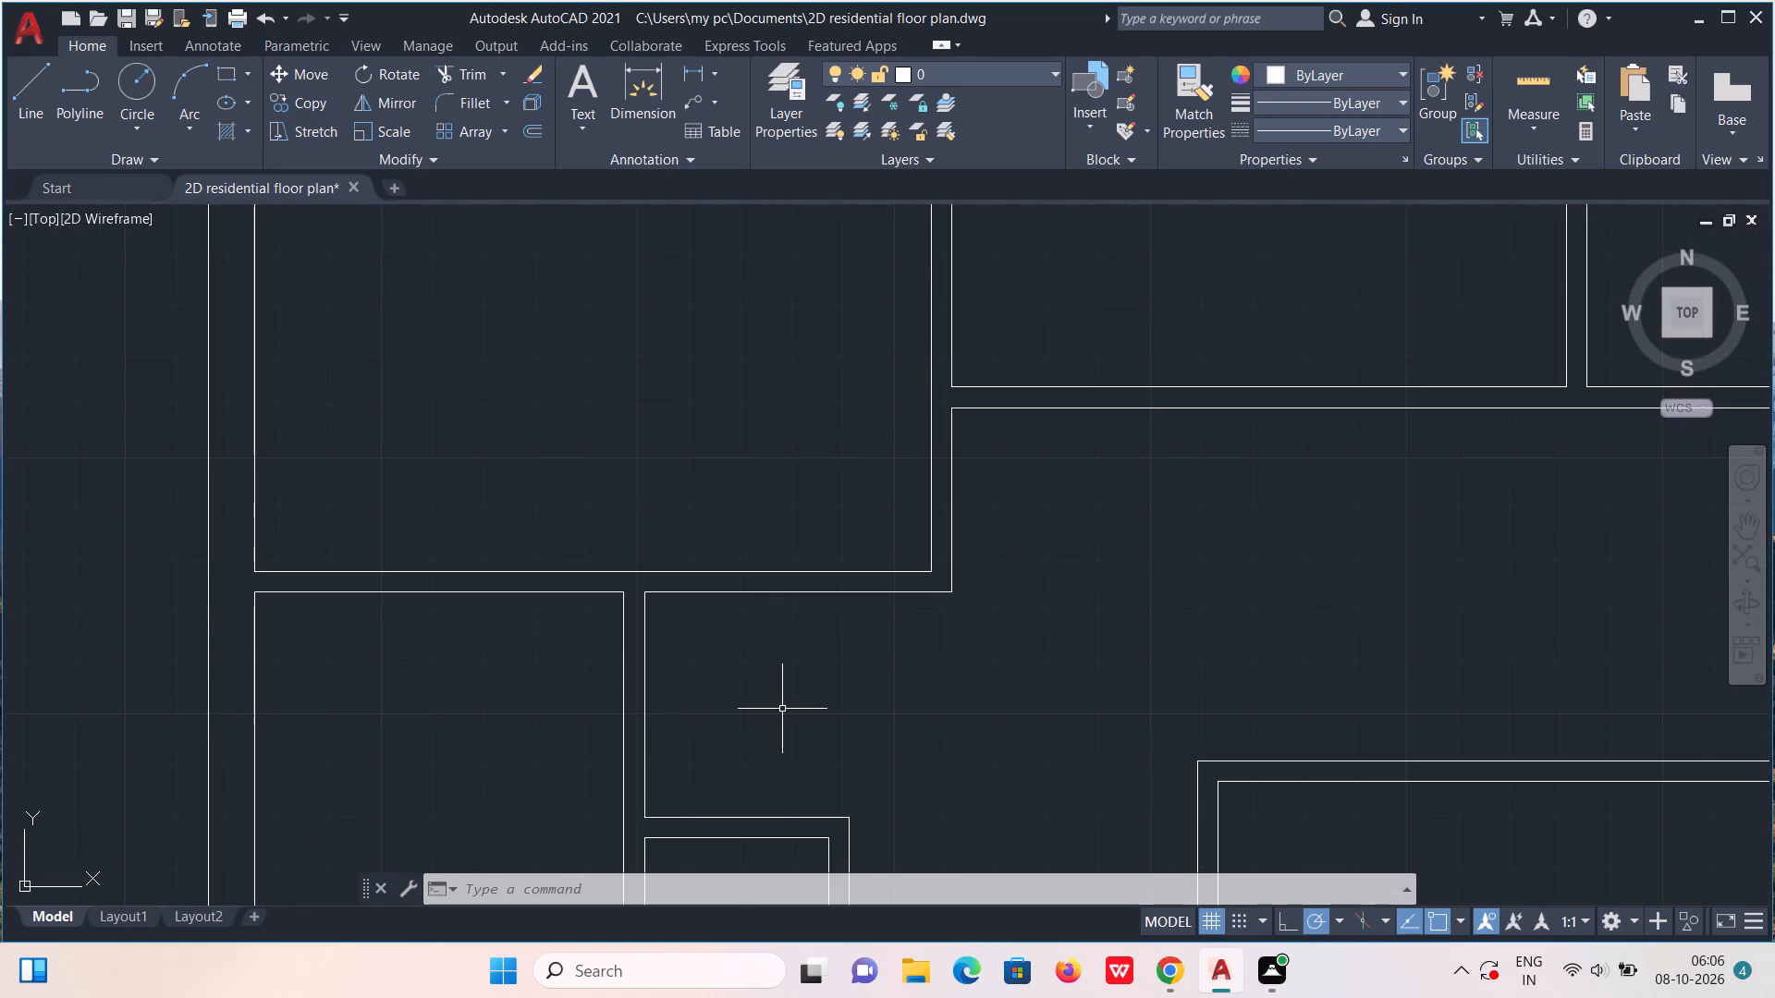
pyautogui.scroll(-1, 781, 712)
pyautogui.moveTo(783, 721); pyautogui.dragTo(830, 580, button='middle')
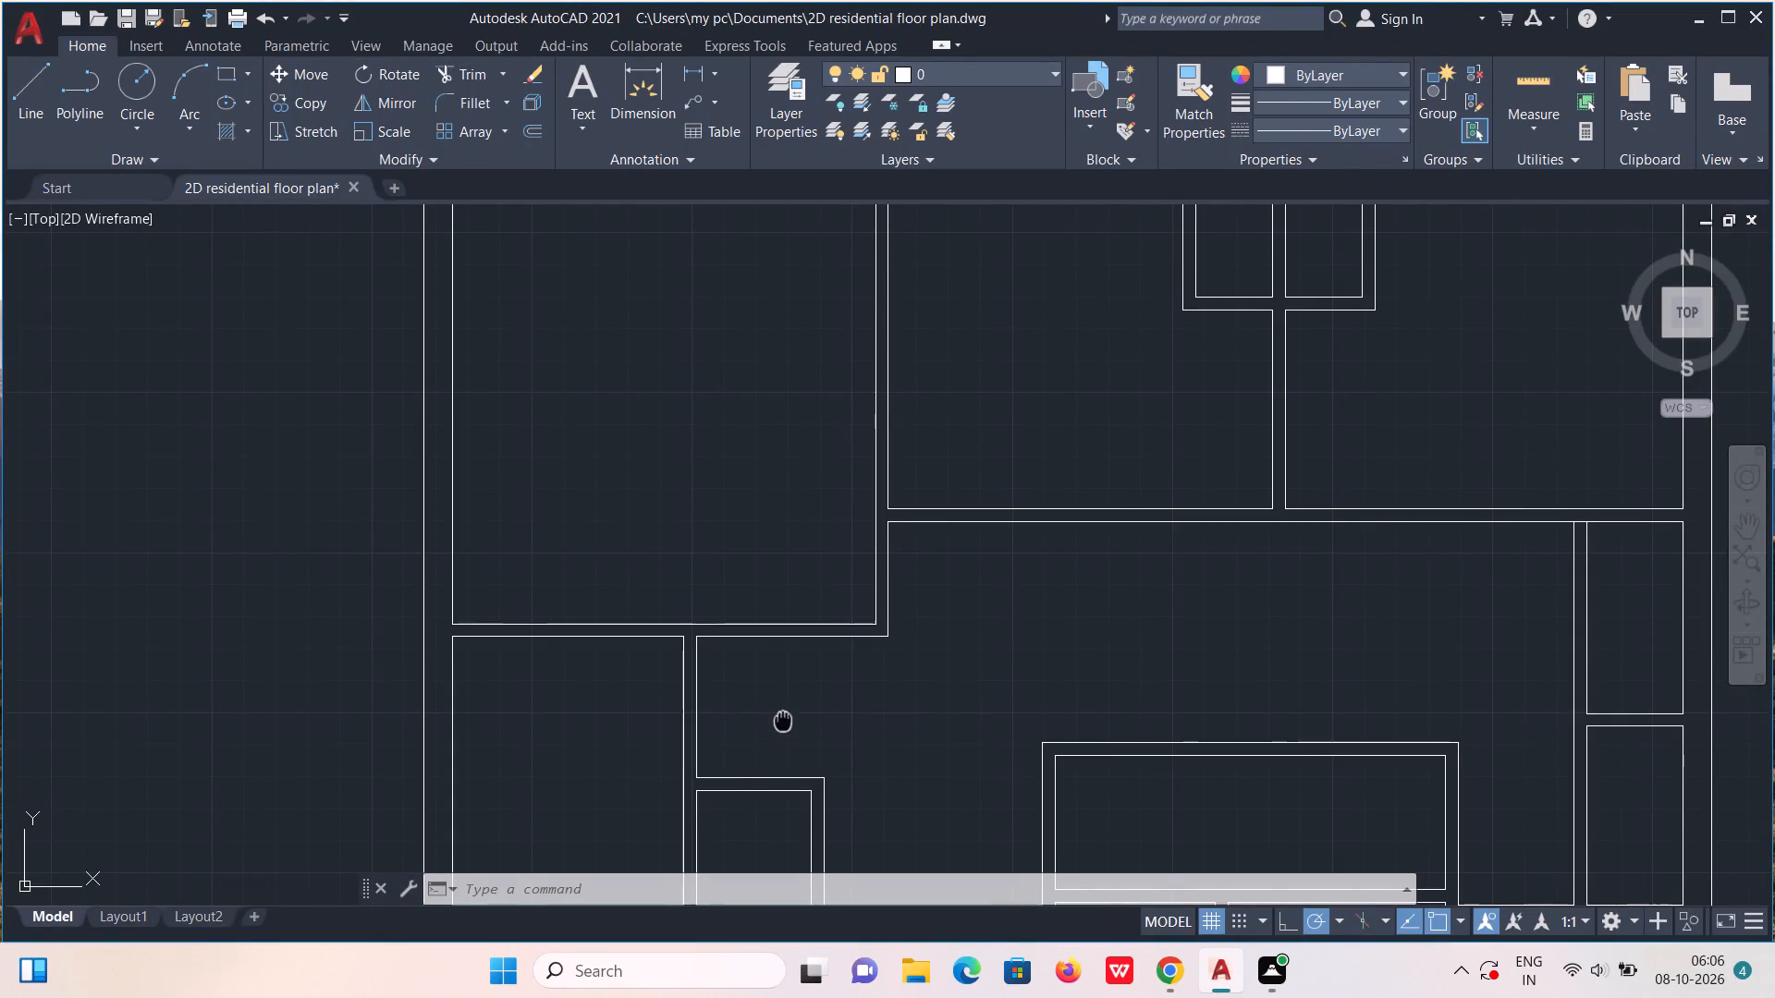
pyautogui.moveTo(830, 580); pyautogui.dragTo(861, 433, button='middle')
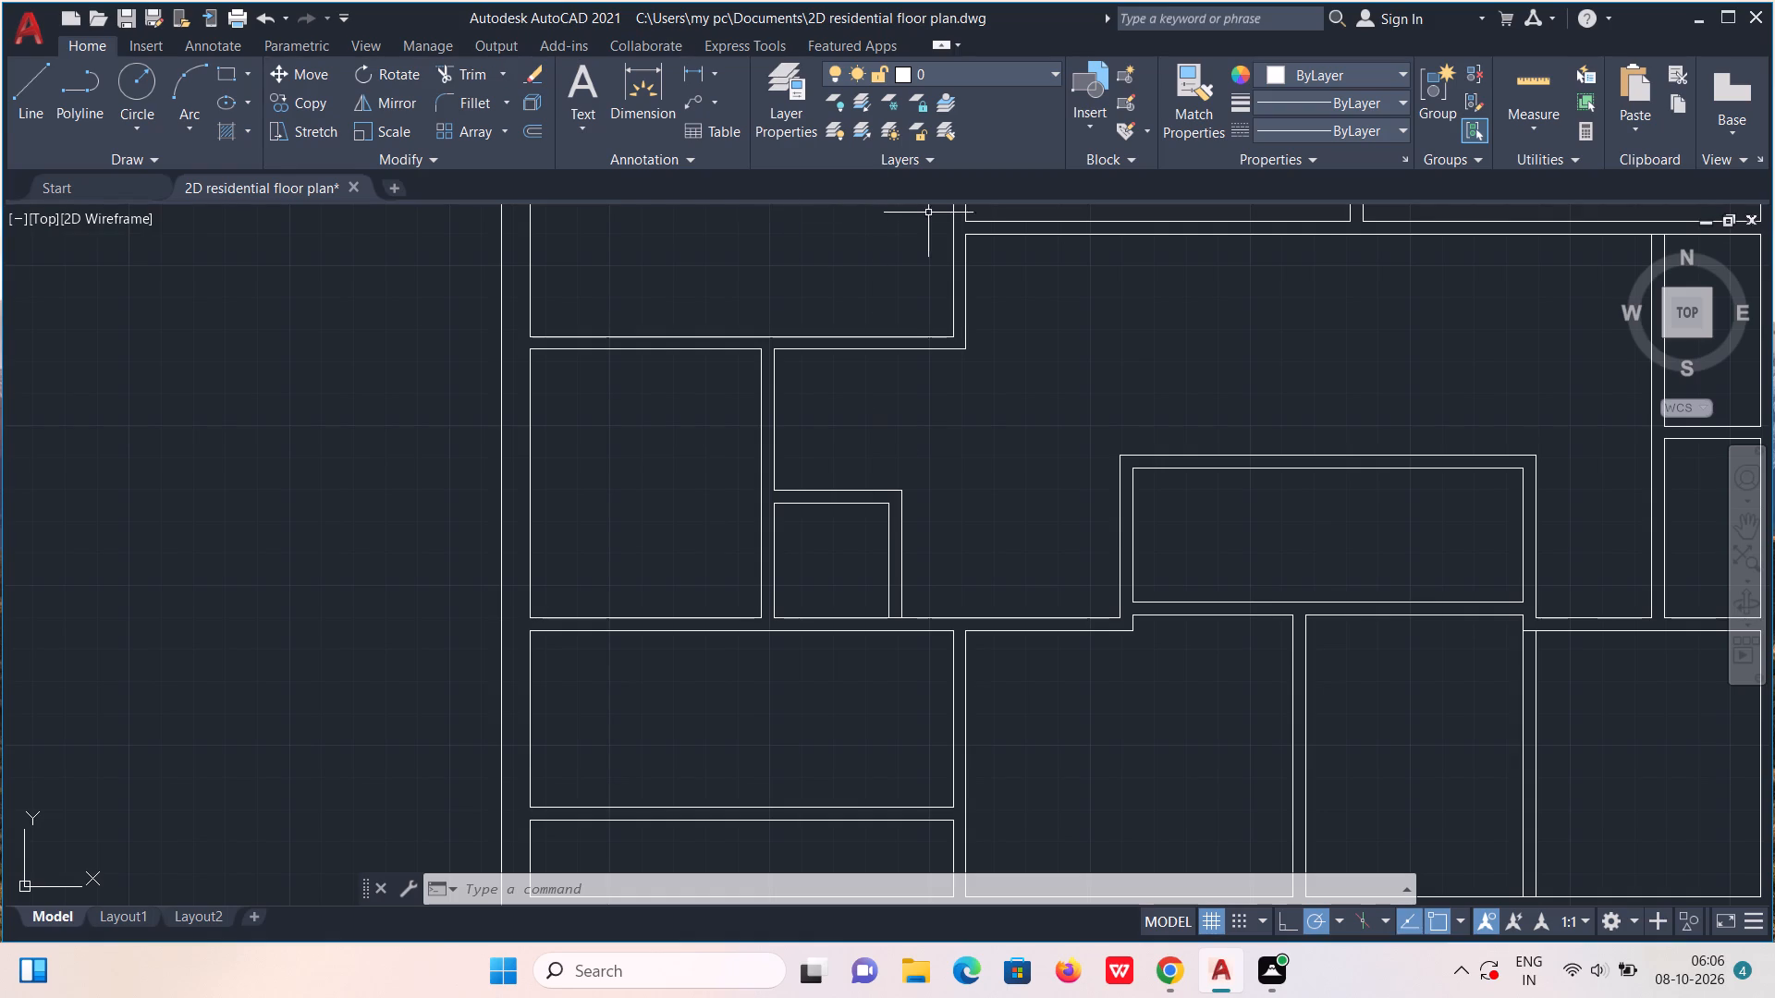
pyautogui.click(1542, 88)
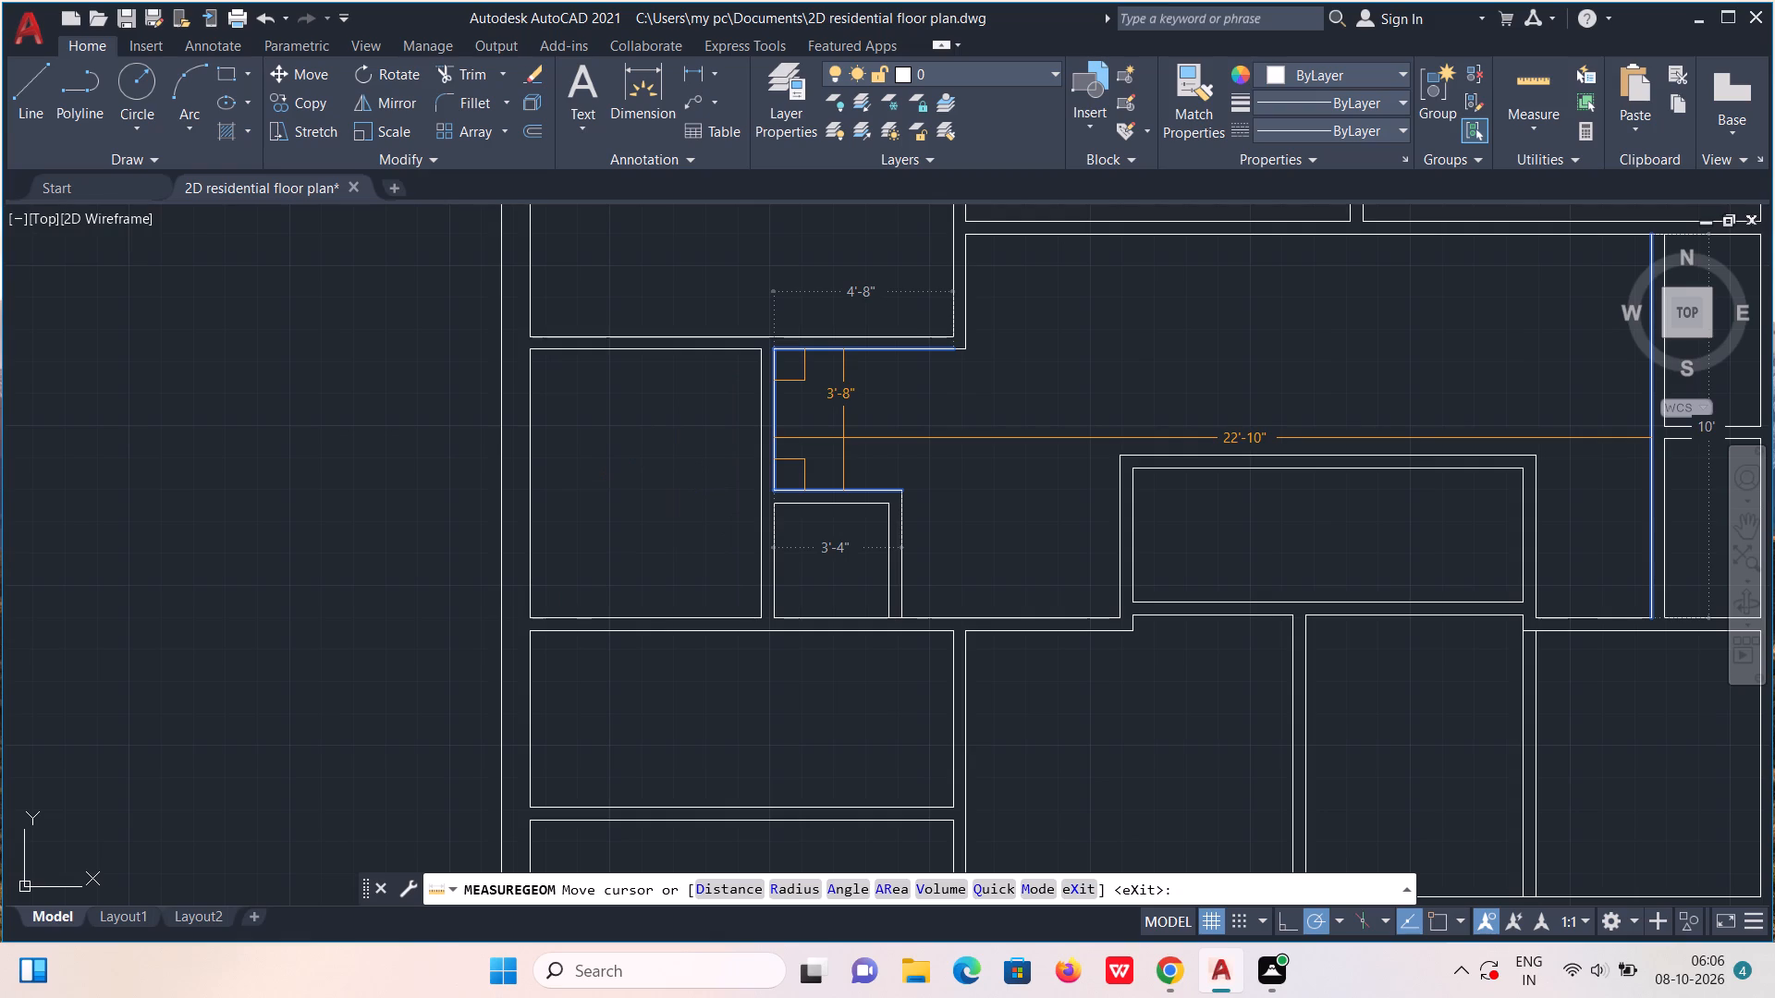
pyautogui.press('Escape')
# Draw a vertical line about 7'-4" long from the top left room's lower right outer wall corner to the lower wall's bottom face.
pyautogui.press('l')
pyautogui.press('Return')
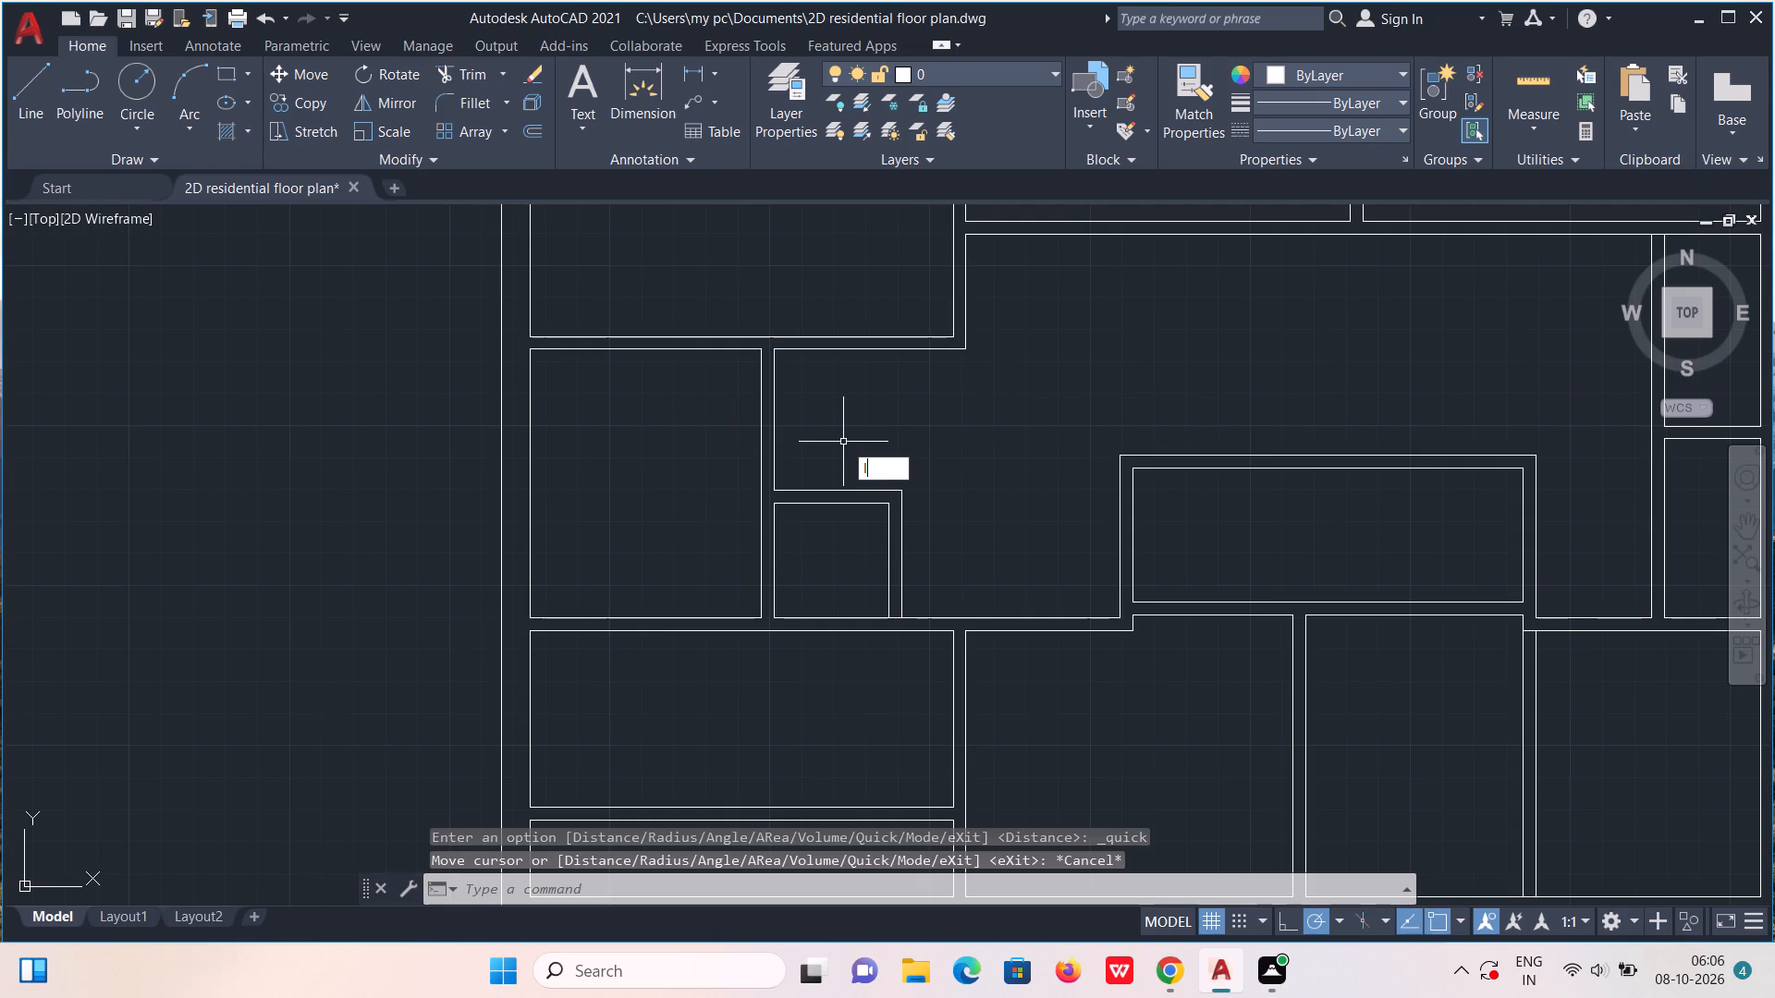
pyautogui.click(968, 352)
pyautogui.click(967, 629)
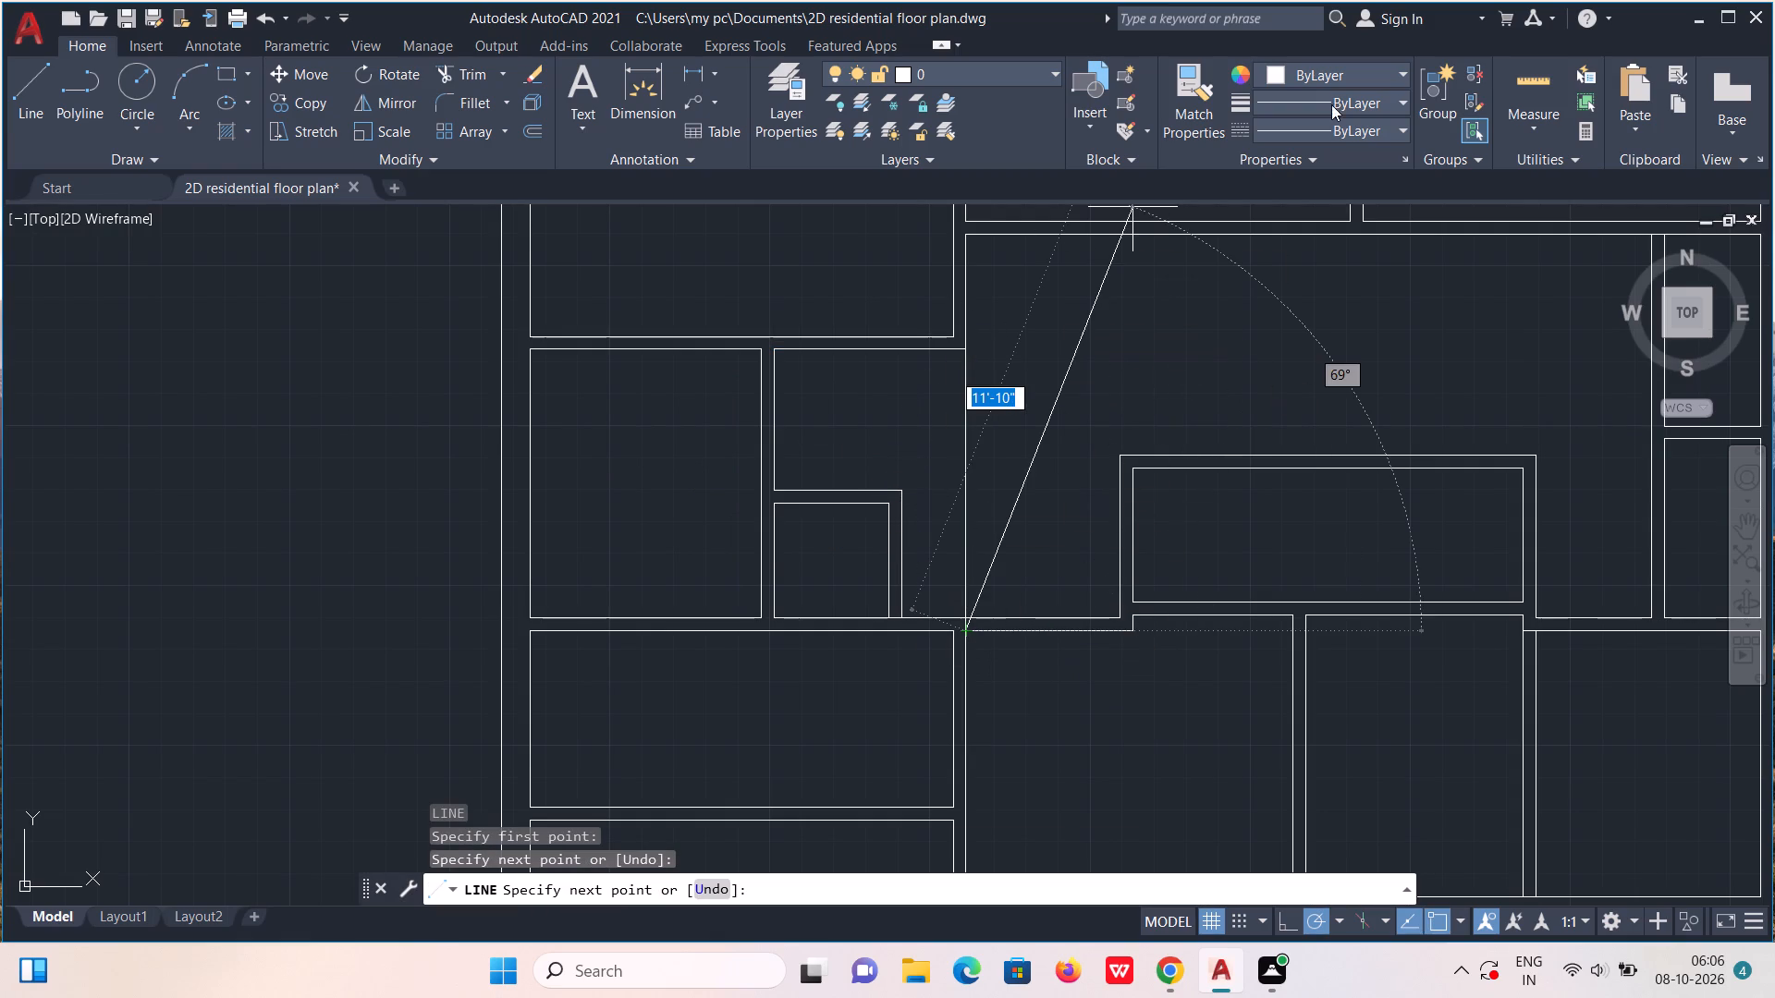
# Measure the space between the new vertical line and the small compartment's surrounding walls.
pyautogui.click(1537, 79)
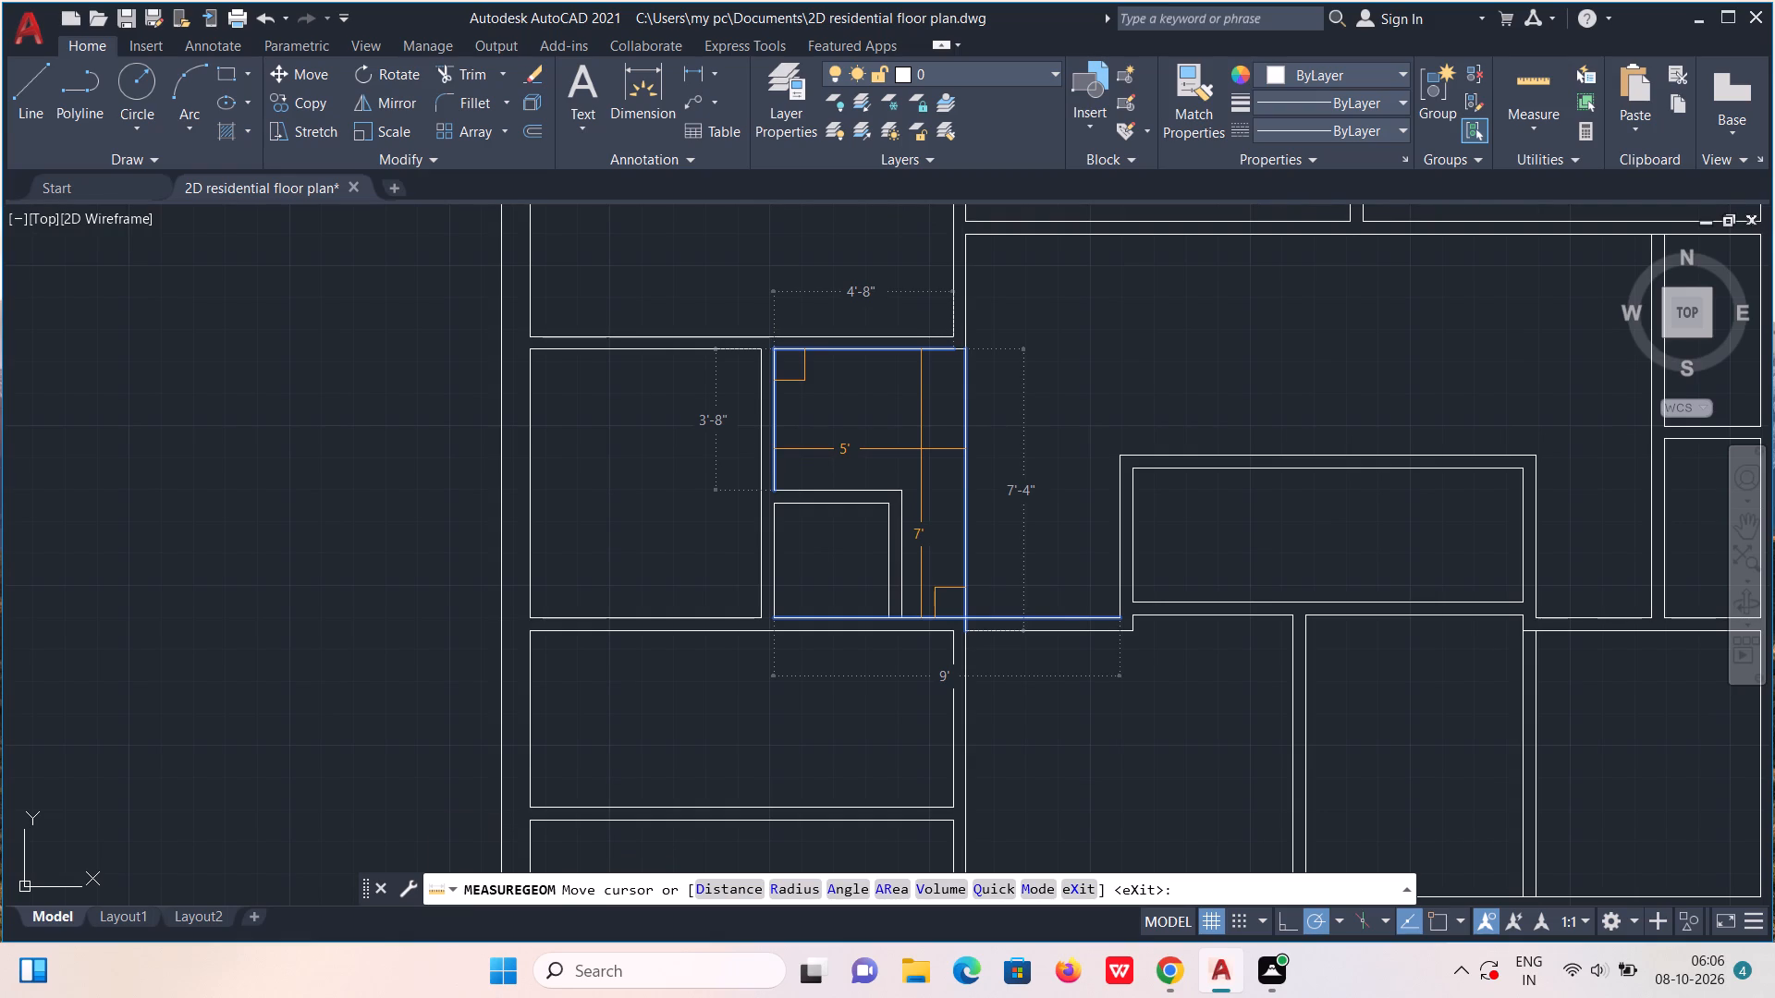
pyautogui.press('Escape')
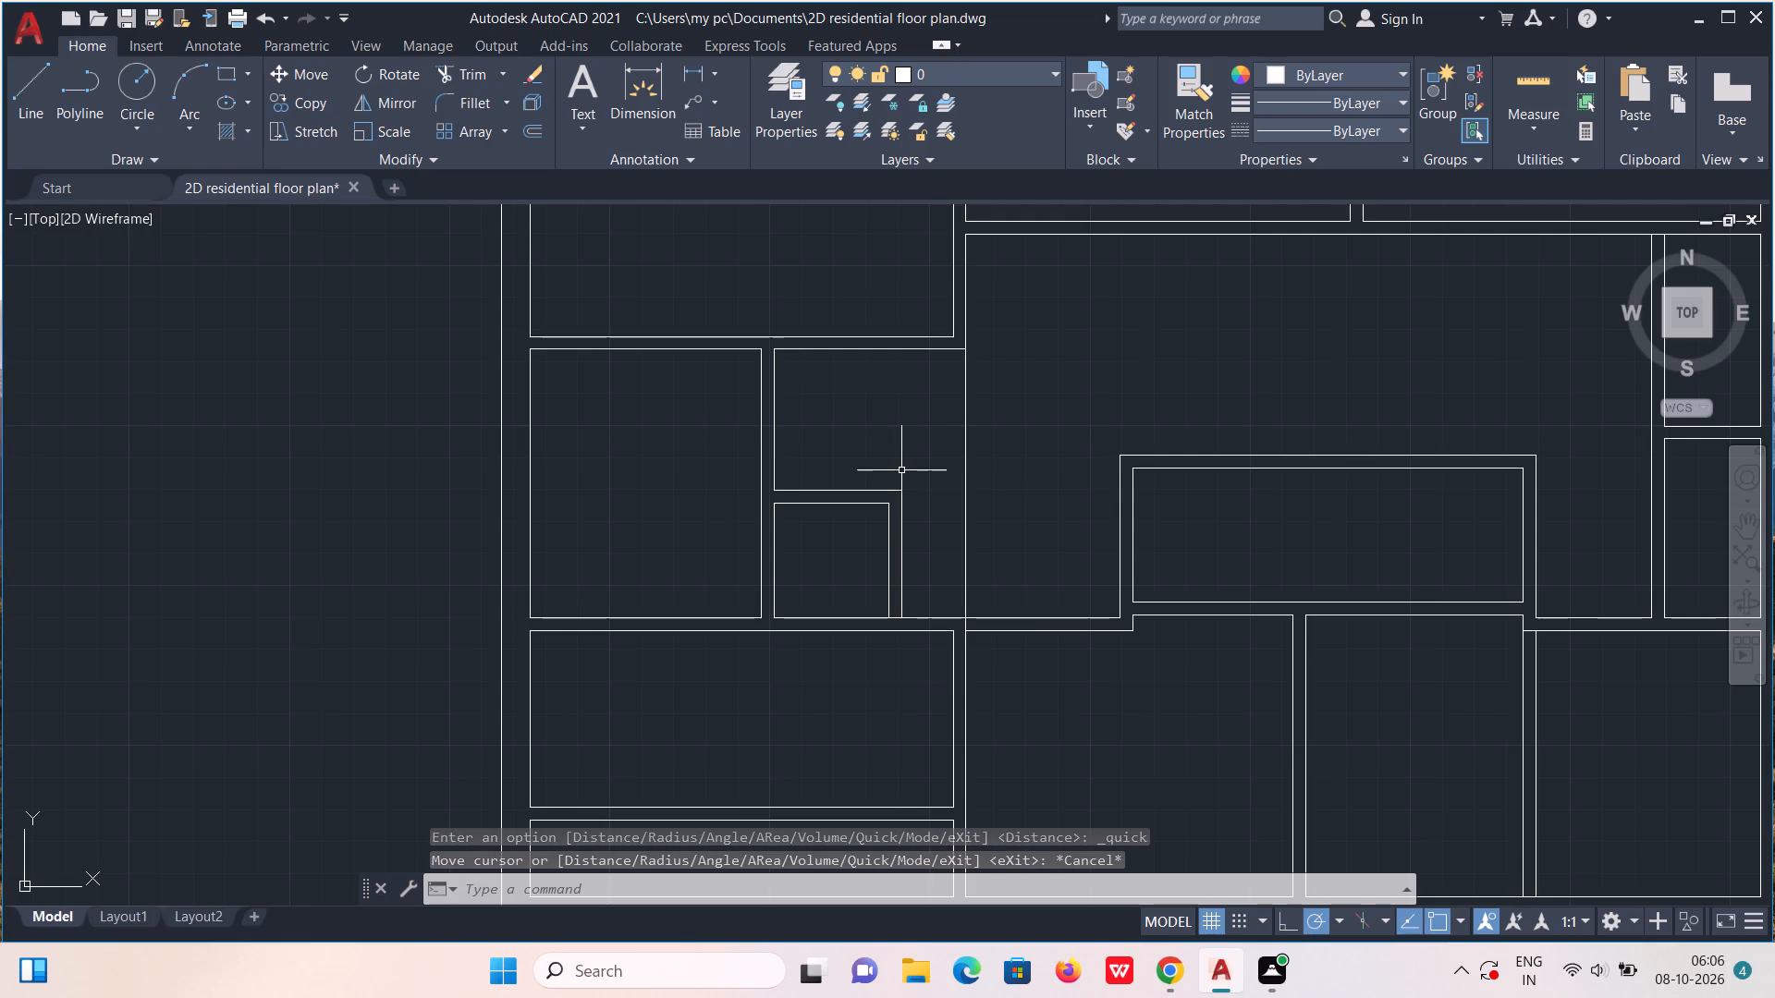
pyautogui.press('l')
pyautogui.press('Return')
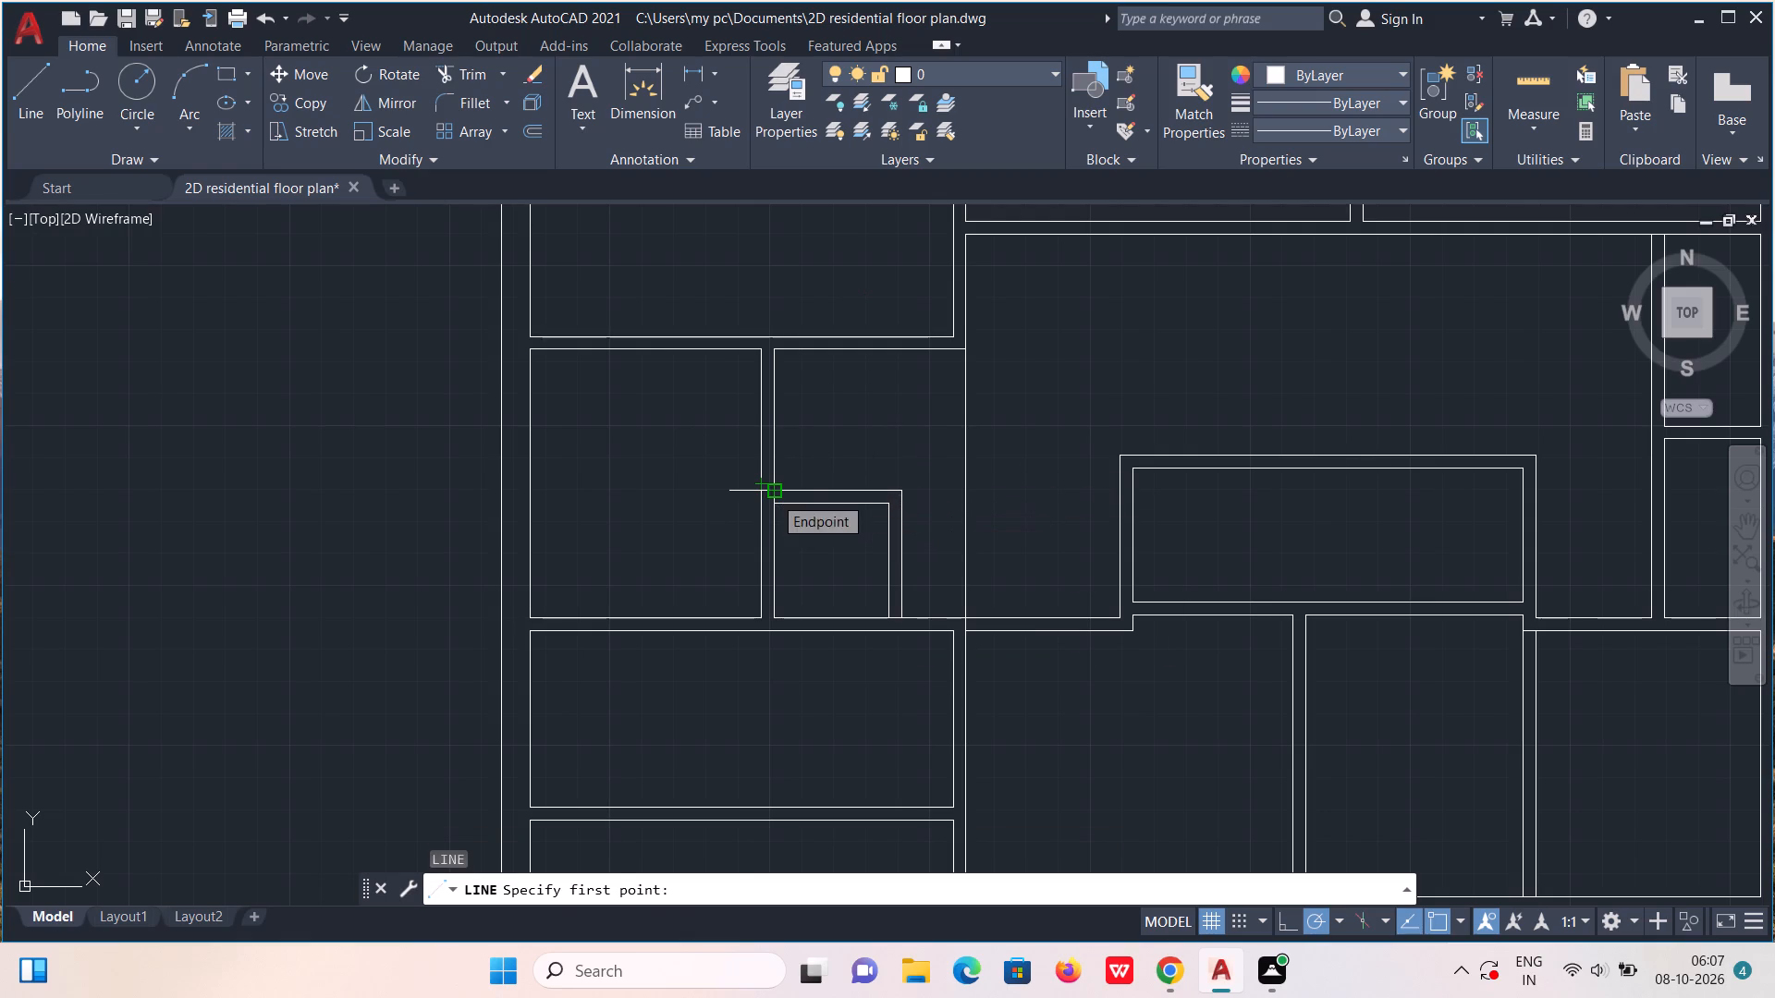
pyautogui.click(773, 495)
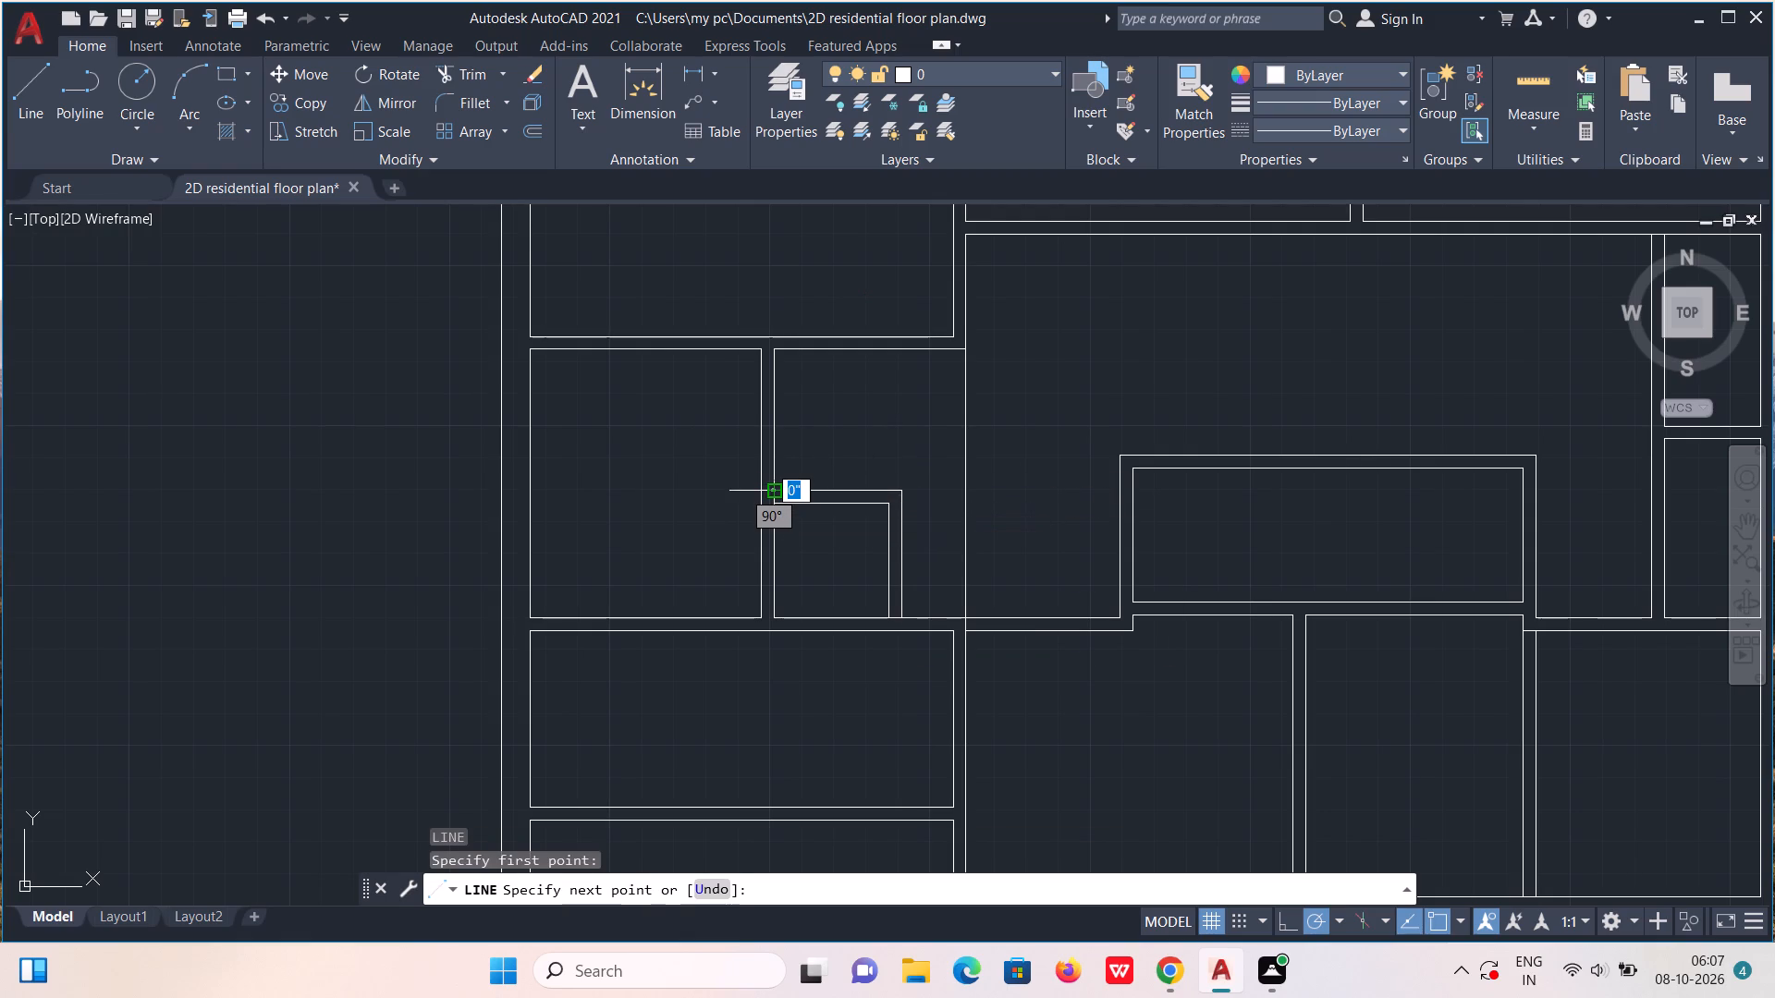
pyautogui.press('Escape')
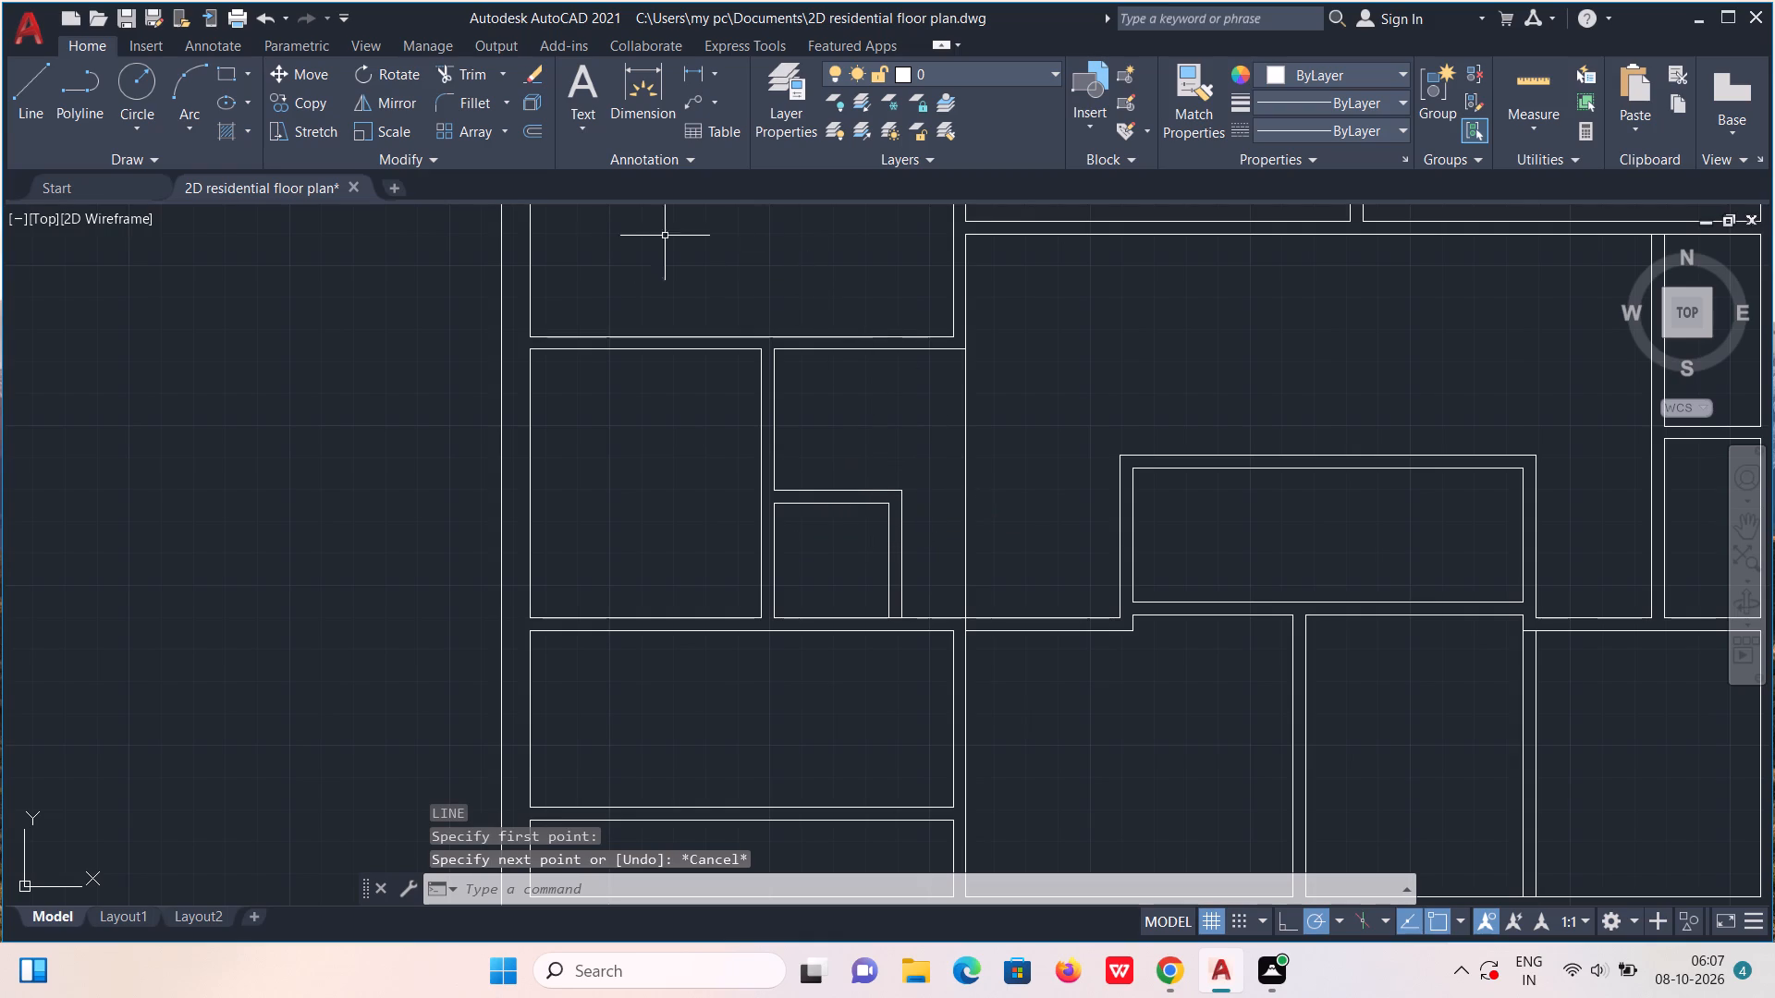
# Offset the new vertical line 4" to the left, through the top left room's lower right inner corner.
pyautogui.click(538, 128)
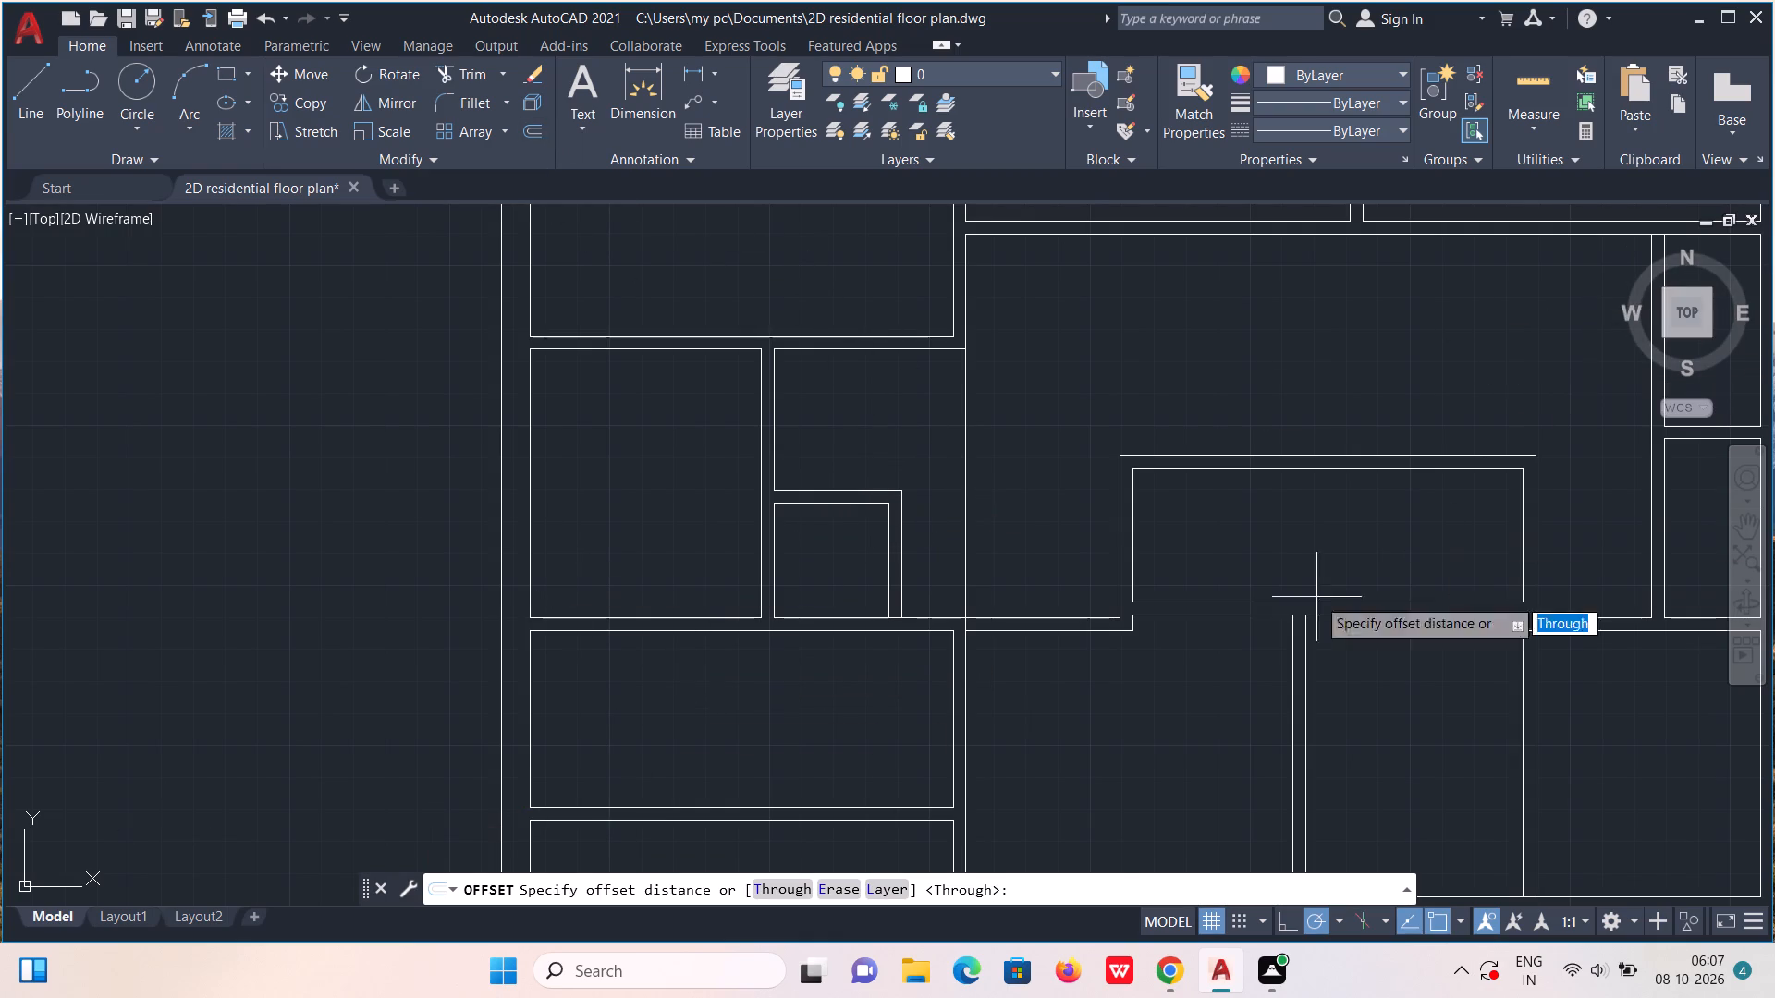
pyautogui.click(760, 877)
pyautogui.click(770, 887)
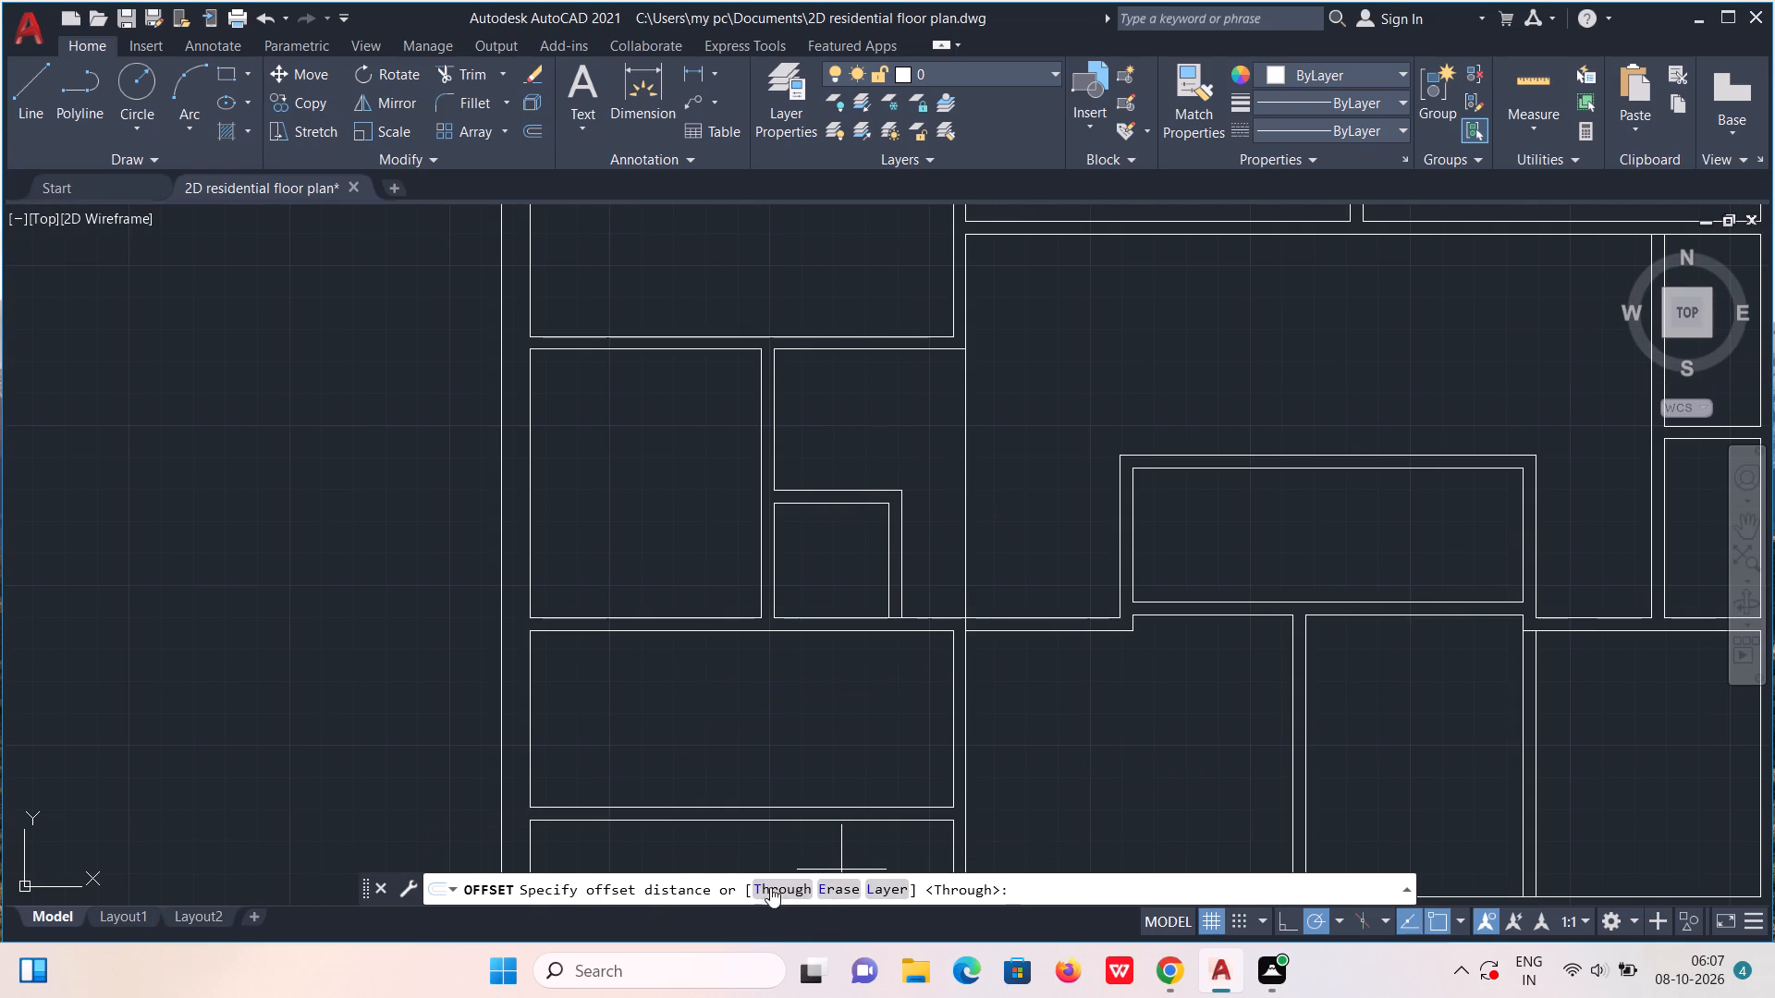
pyautogui.click(964, 390)
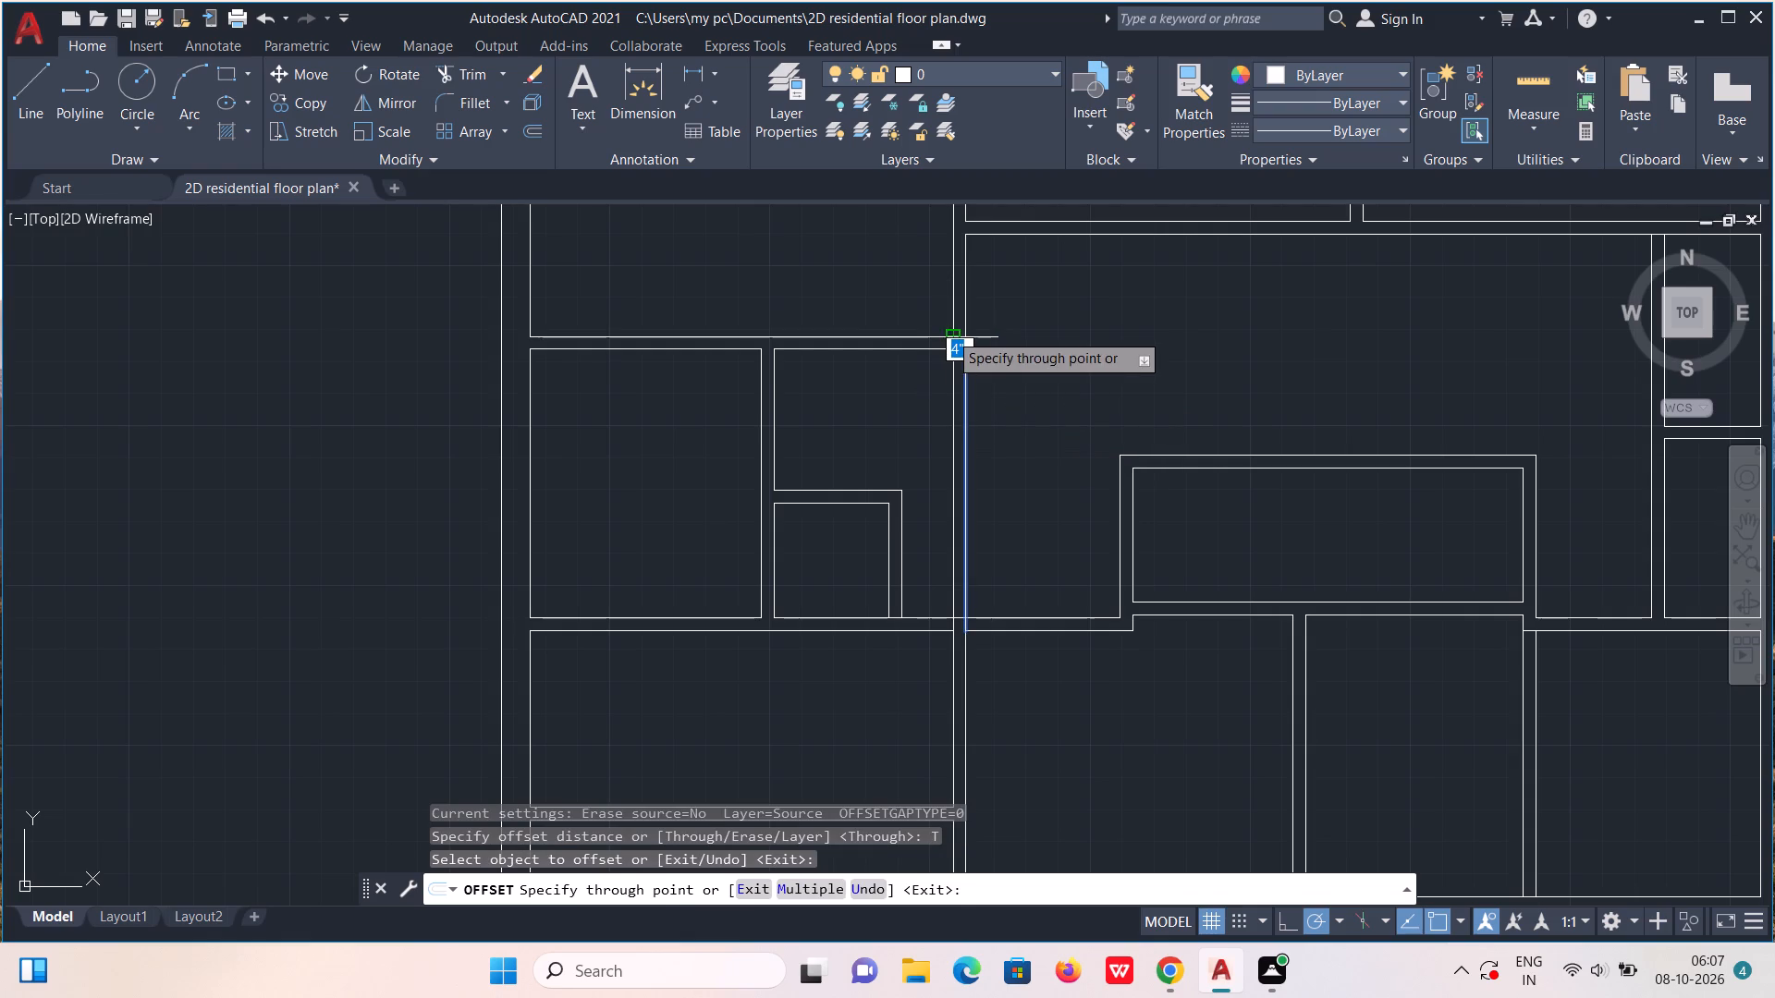
pyautogui.click(949, 332)
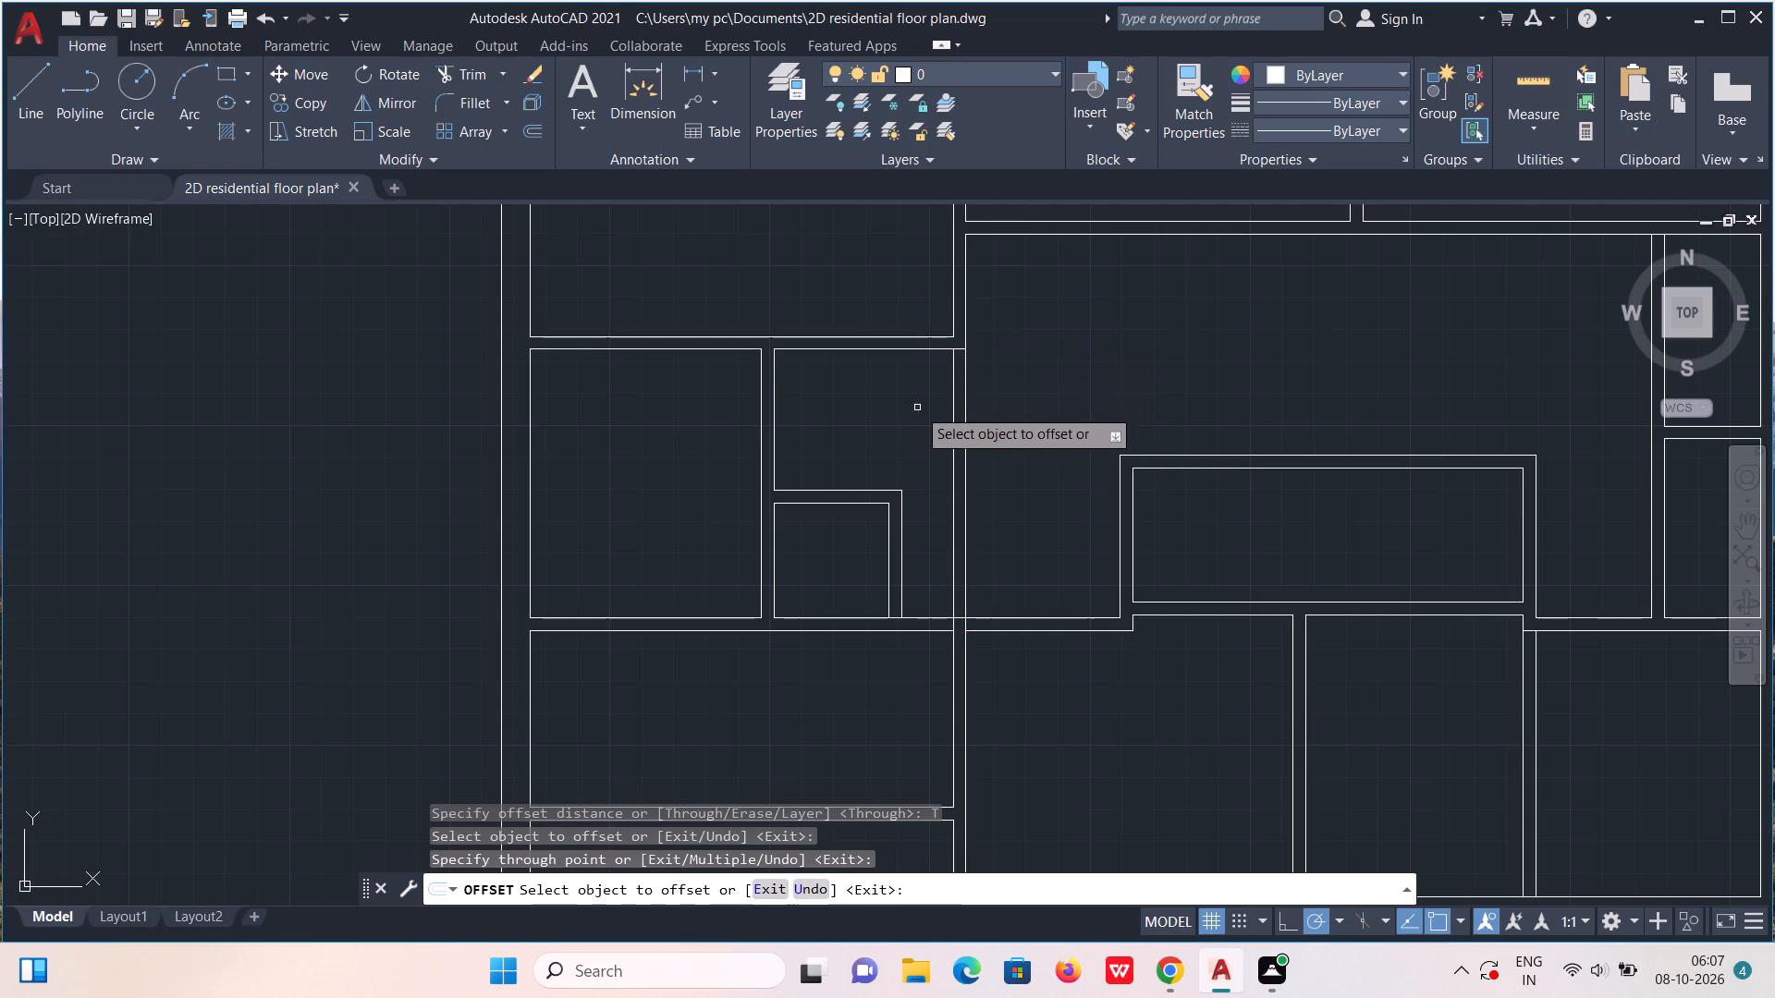
pyautogui.press('Escape')
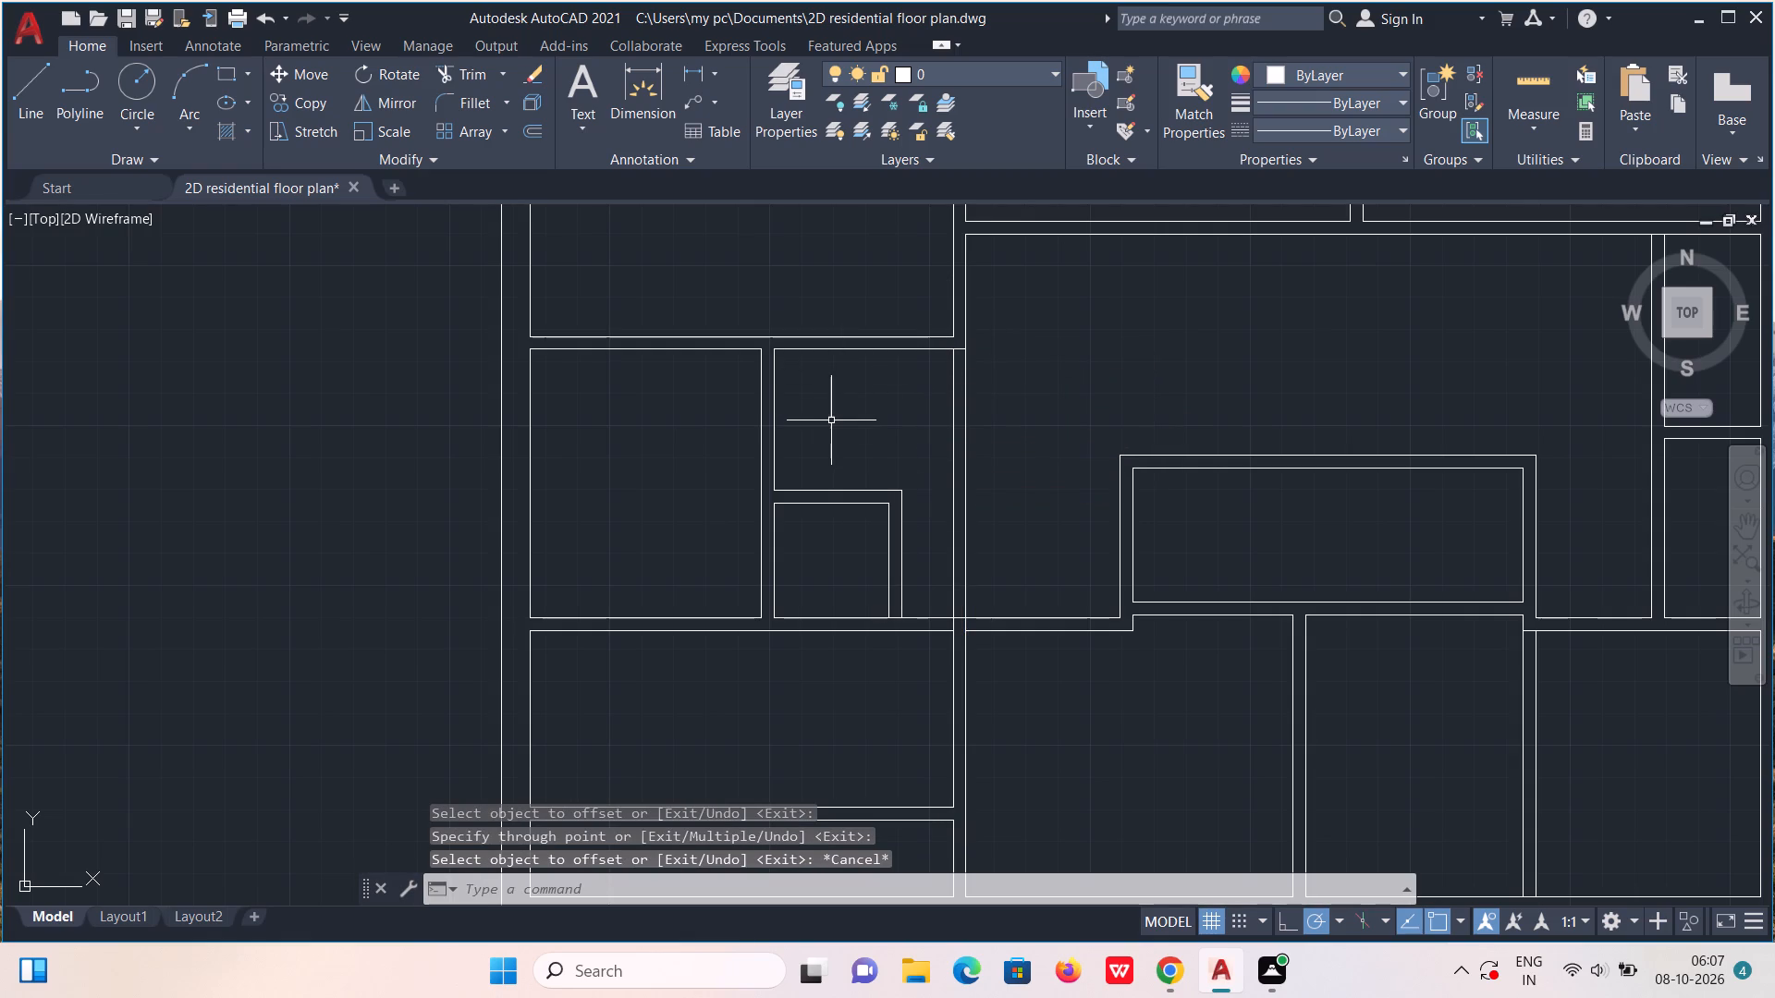
# Extend the small square compartment's upper outer wall line across both lines of the new vertical partition.
pyautogui.click(503, 73)
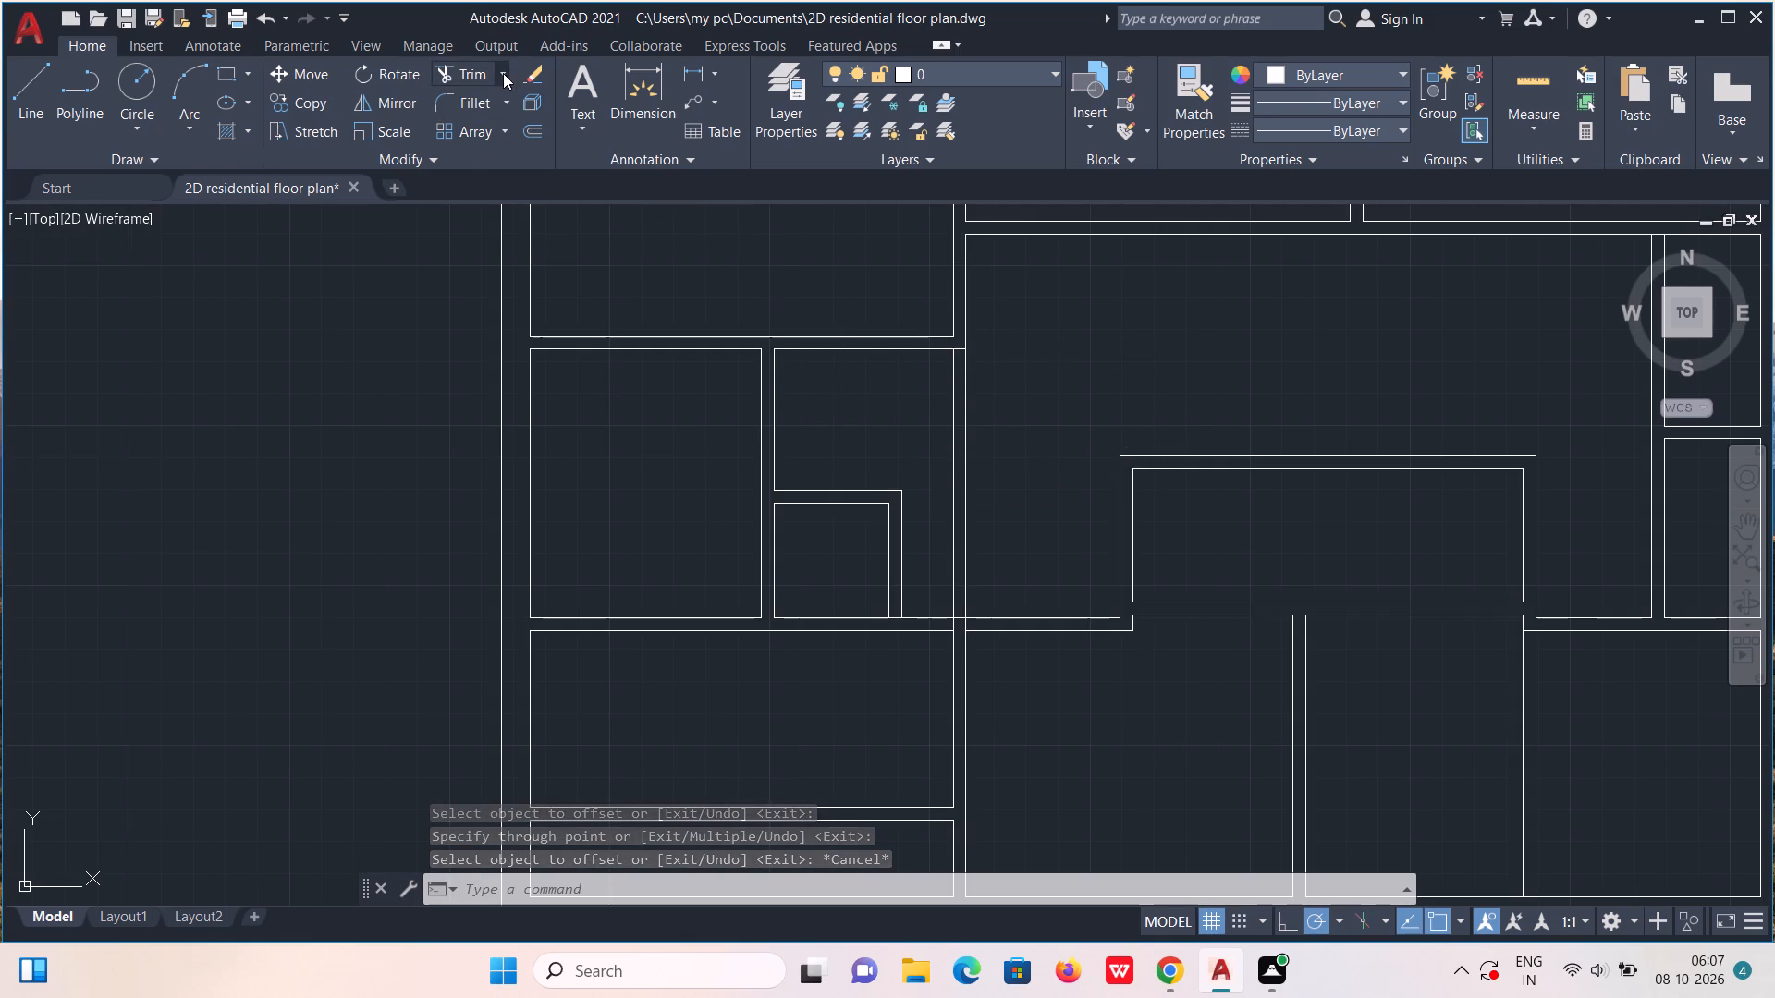
pyautogui.click(496, 159)
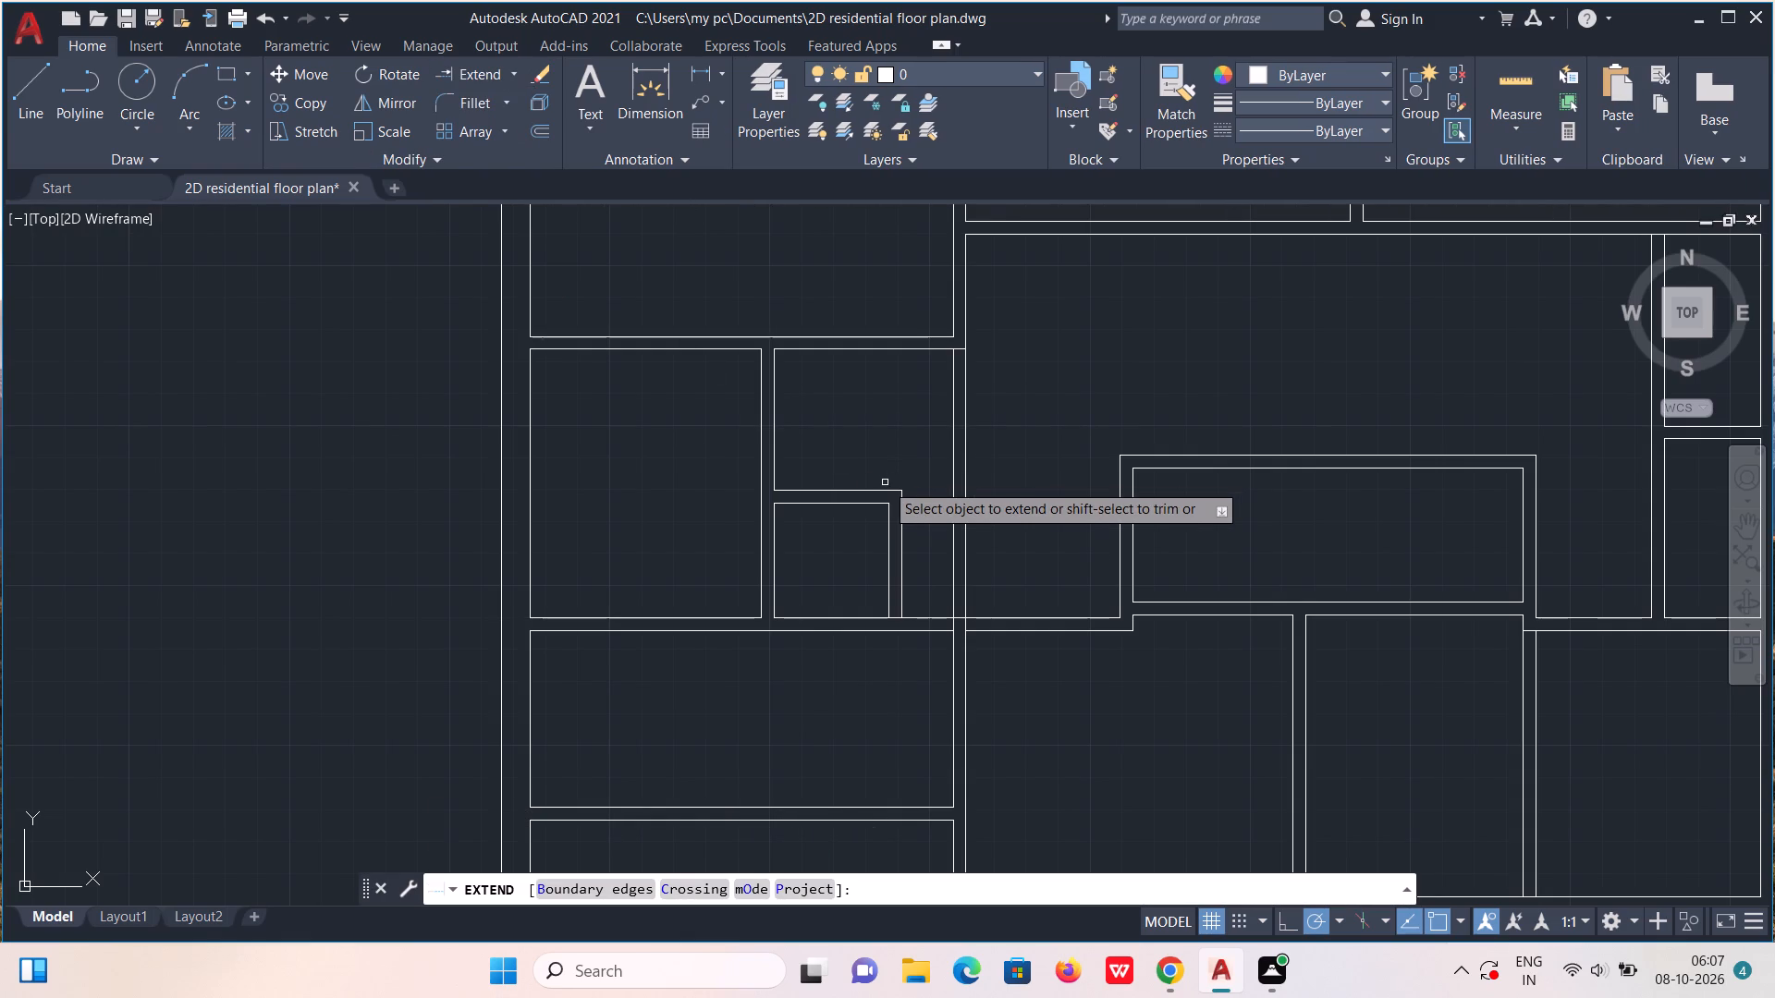
pyautogui.click(885, 489)
pyautogui.click(885, 489)
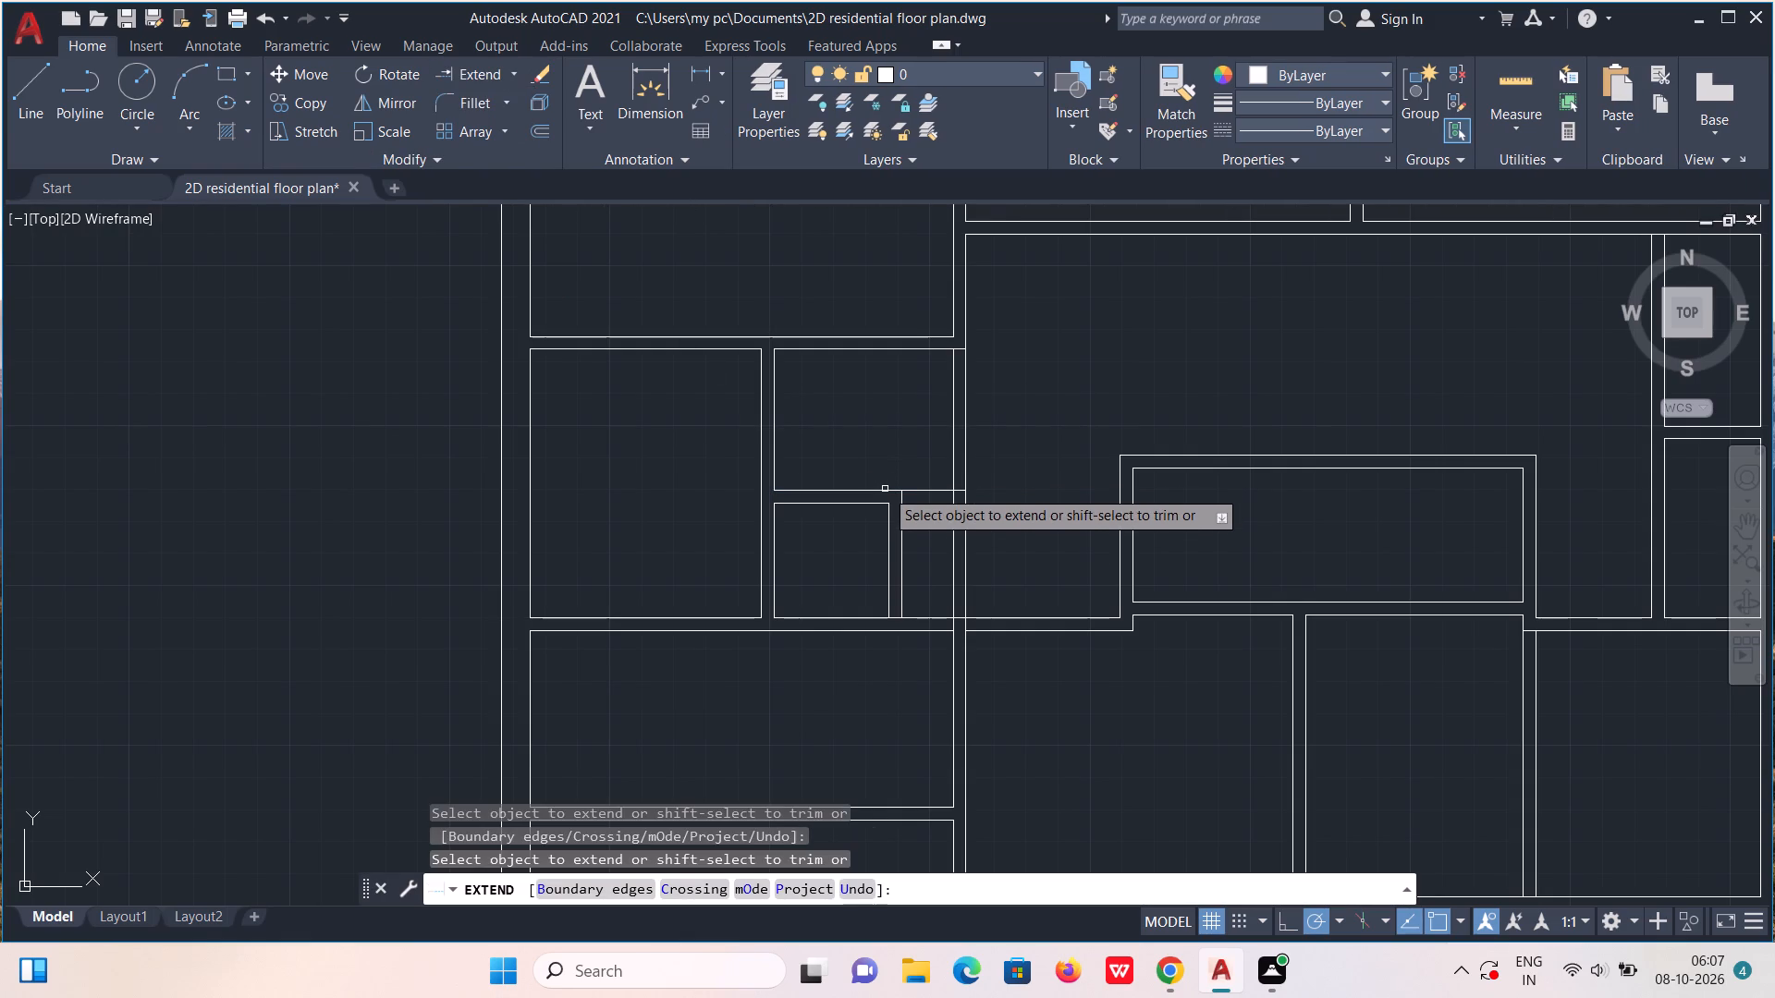
# Extend the small square compartment's upper inner wall line to the inner line of the 4" vertical partition.
pyautogui.click(866, 504)
pyautogui.click(866, 504)
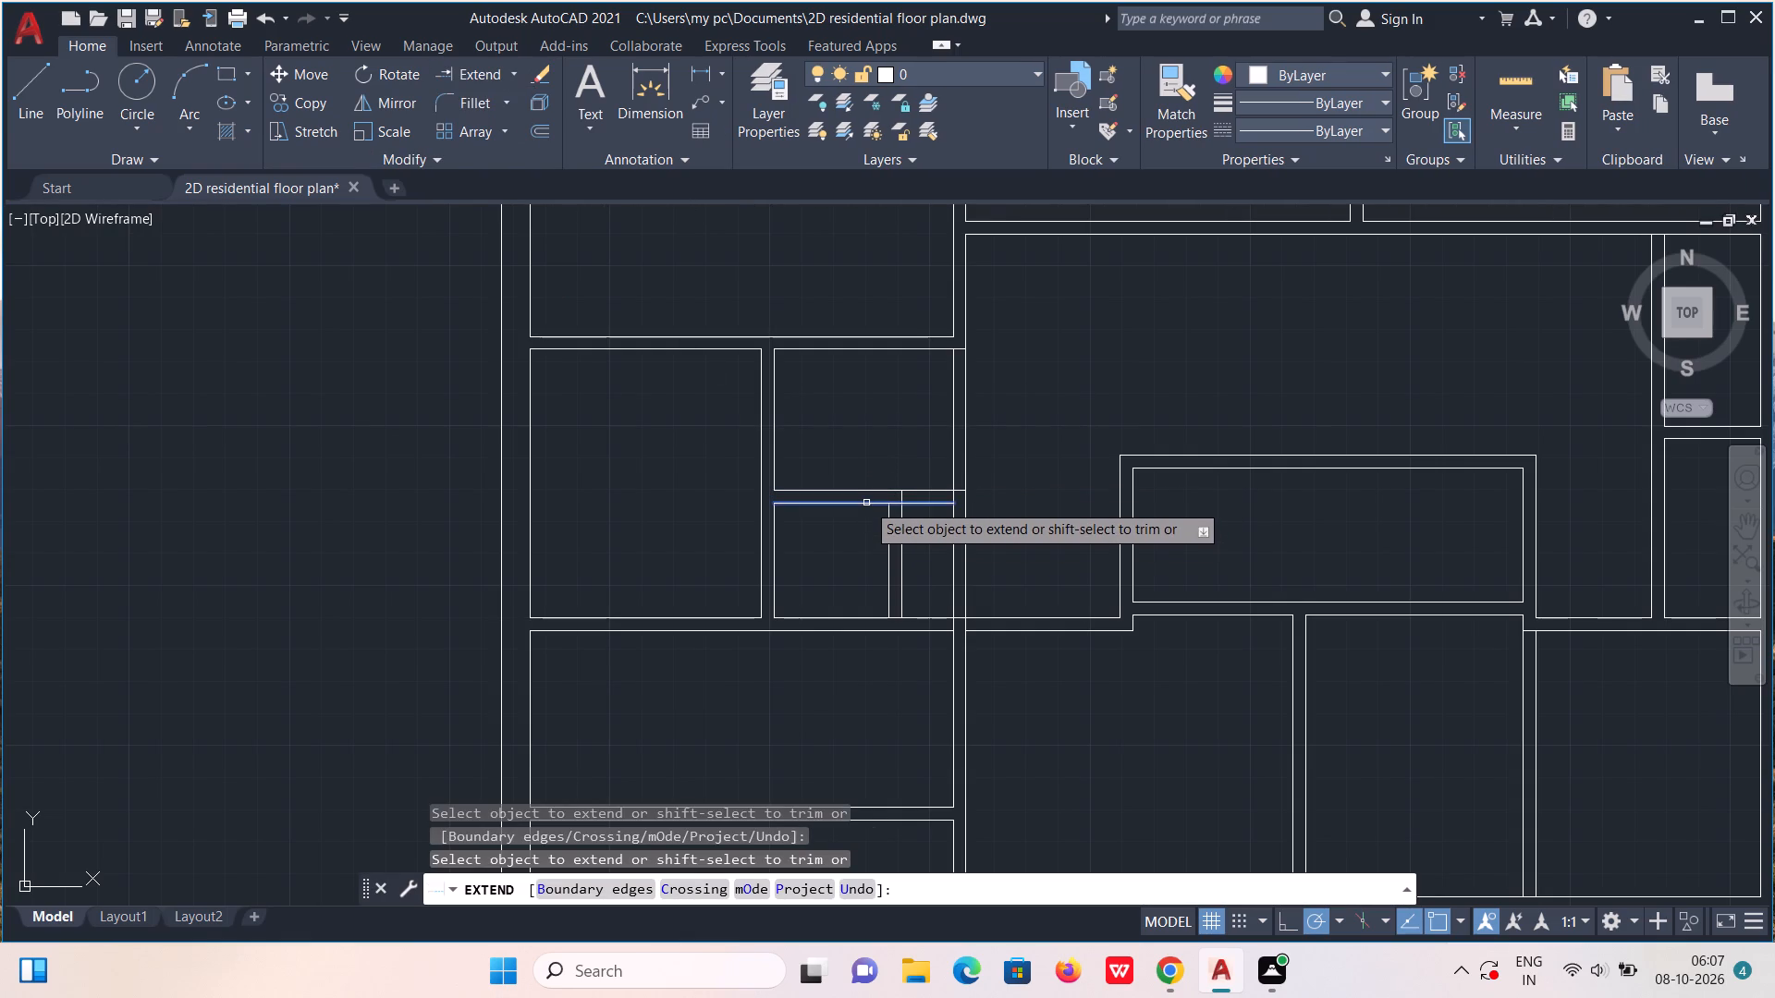
pyautogui.click(866, 503)
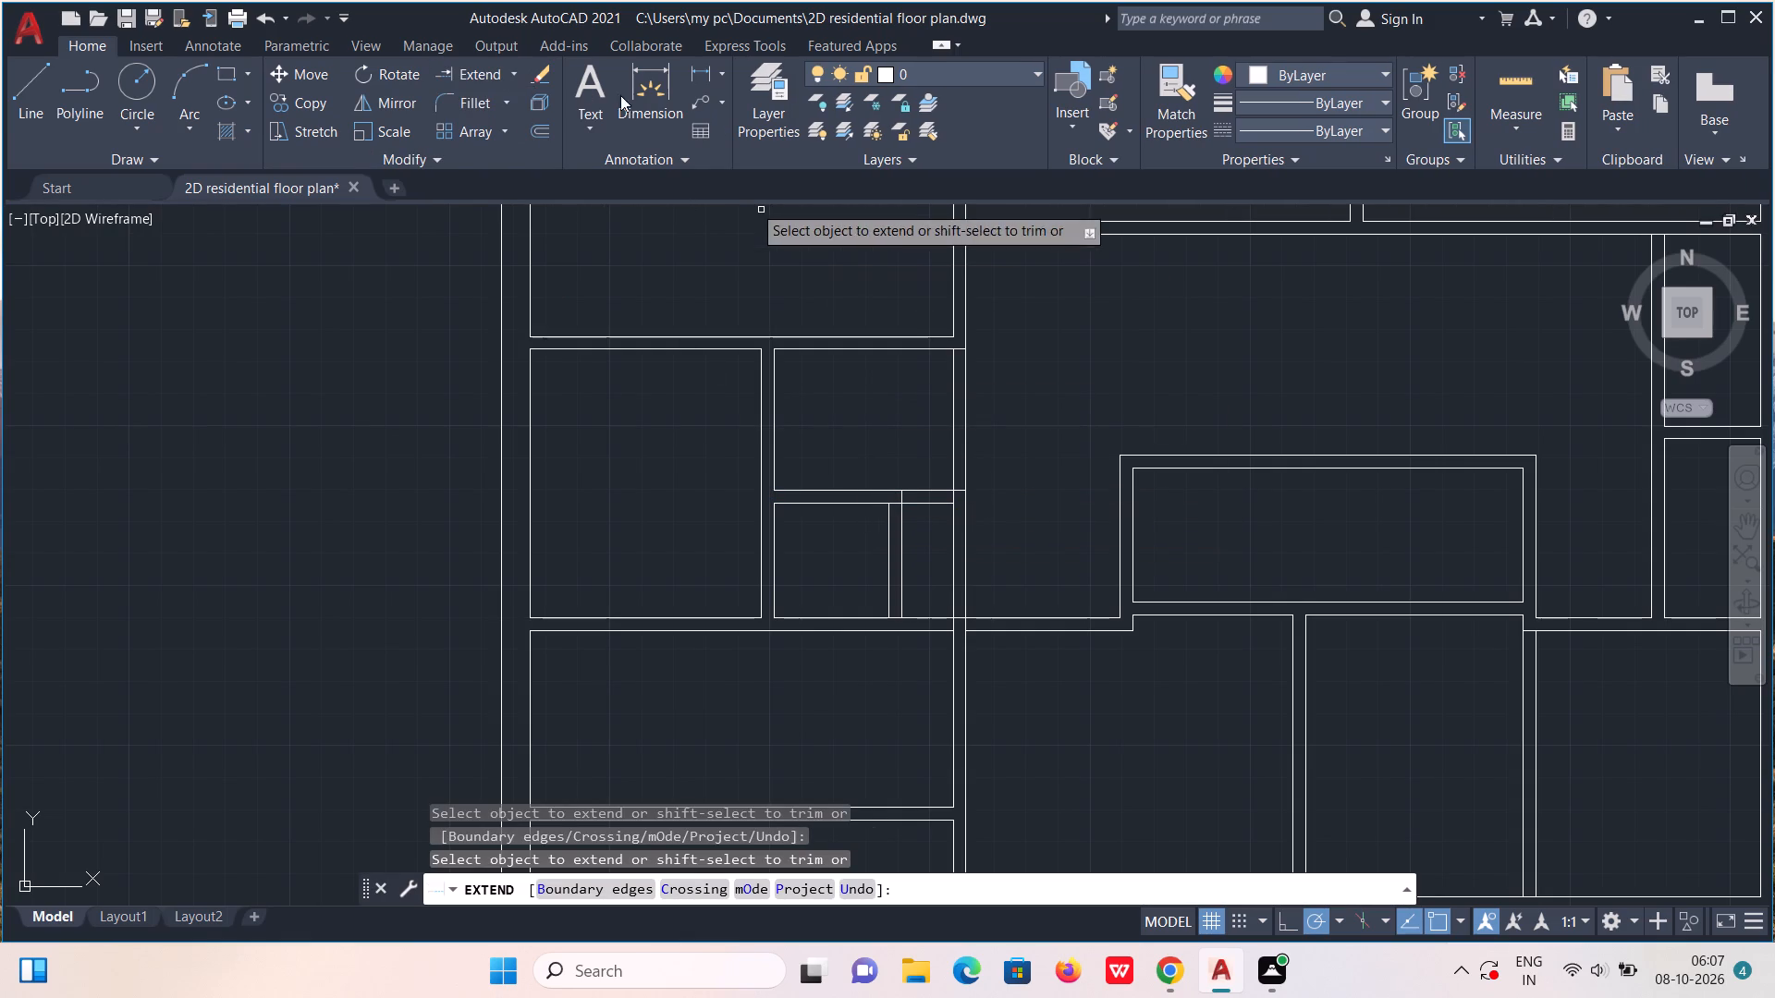
# Trim the lines crossing the compartment's upper wall junction with the 4" partition, plus the compartment side wall's stub between the upper wall lines.
pyautogui.click(515, 76)
pyautogui.click(504, 106)
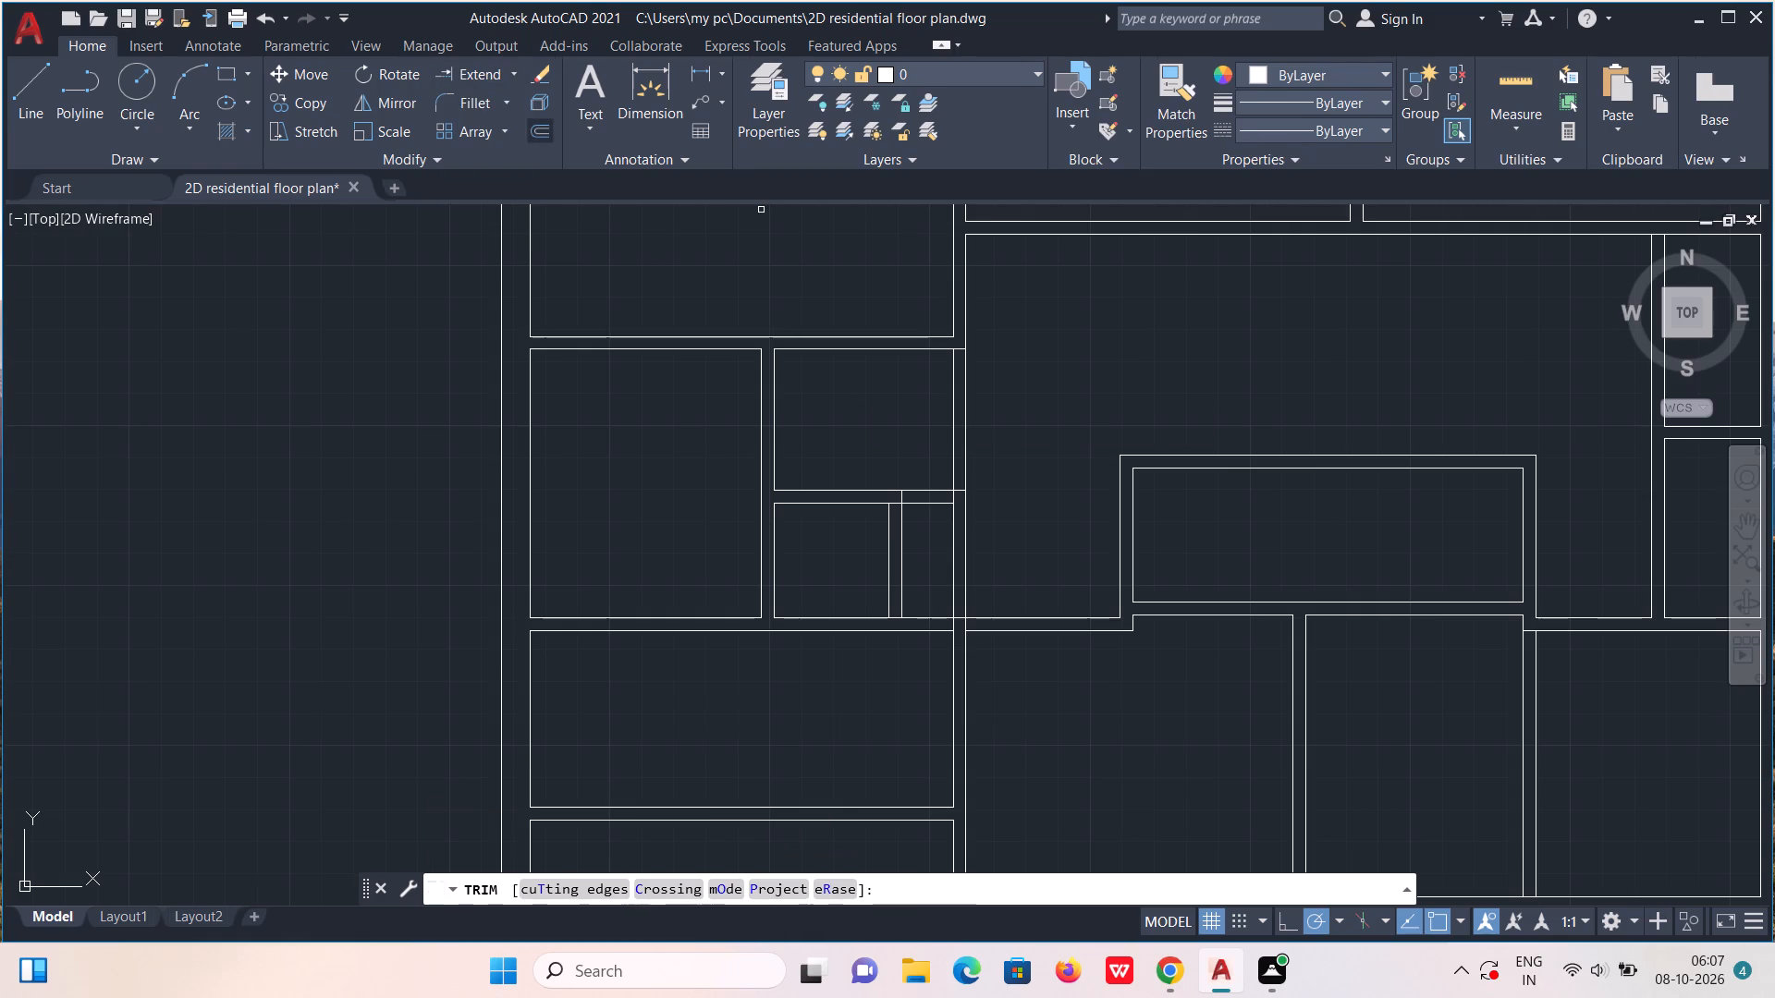
pyautogui.scroll(1, 912, 481)
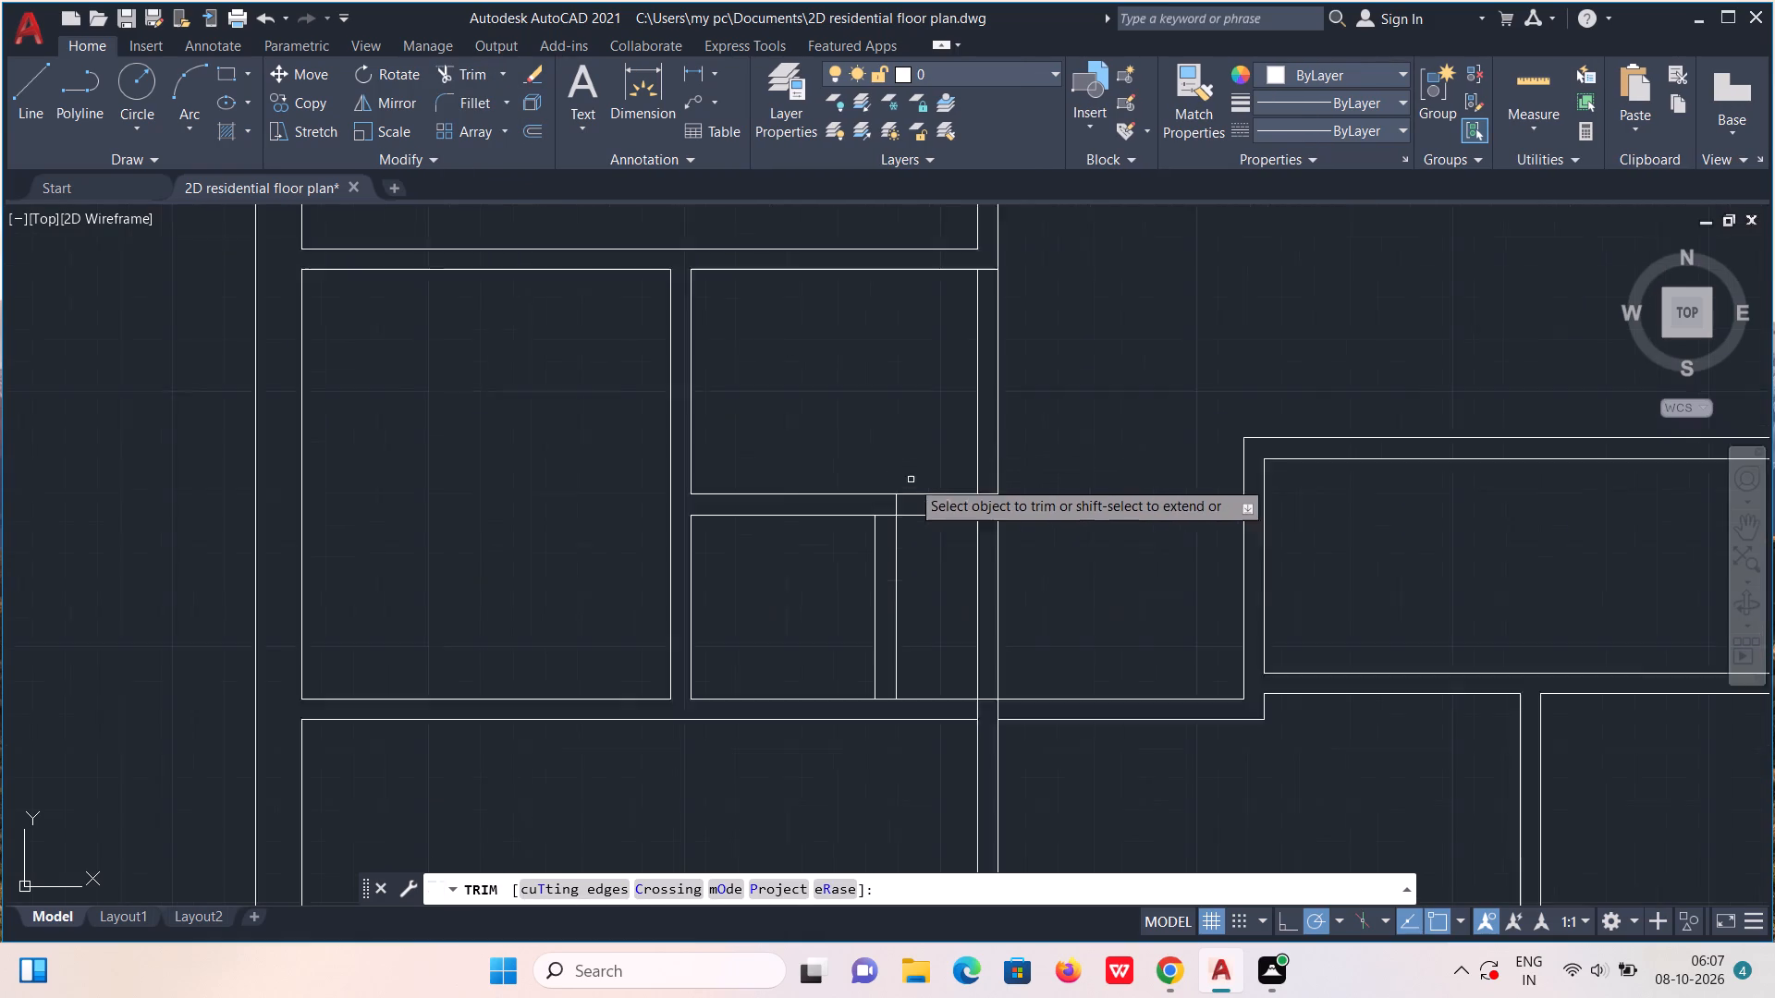
pyautogui.scroll(3, 911, 480)
pyautogui.moveTo(1079, 592); pyautogui.dragTo(1214, 524)
pyautogui.scroll(-2, 1100, 554)
pyautogui.moveTo(993, 566); pyautogui.dragTo(1070, 565)
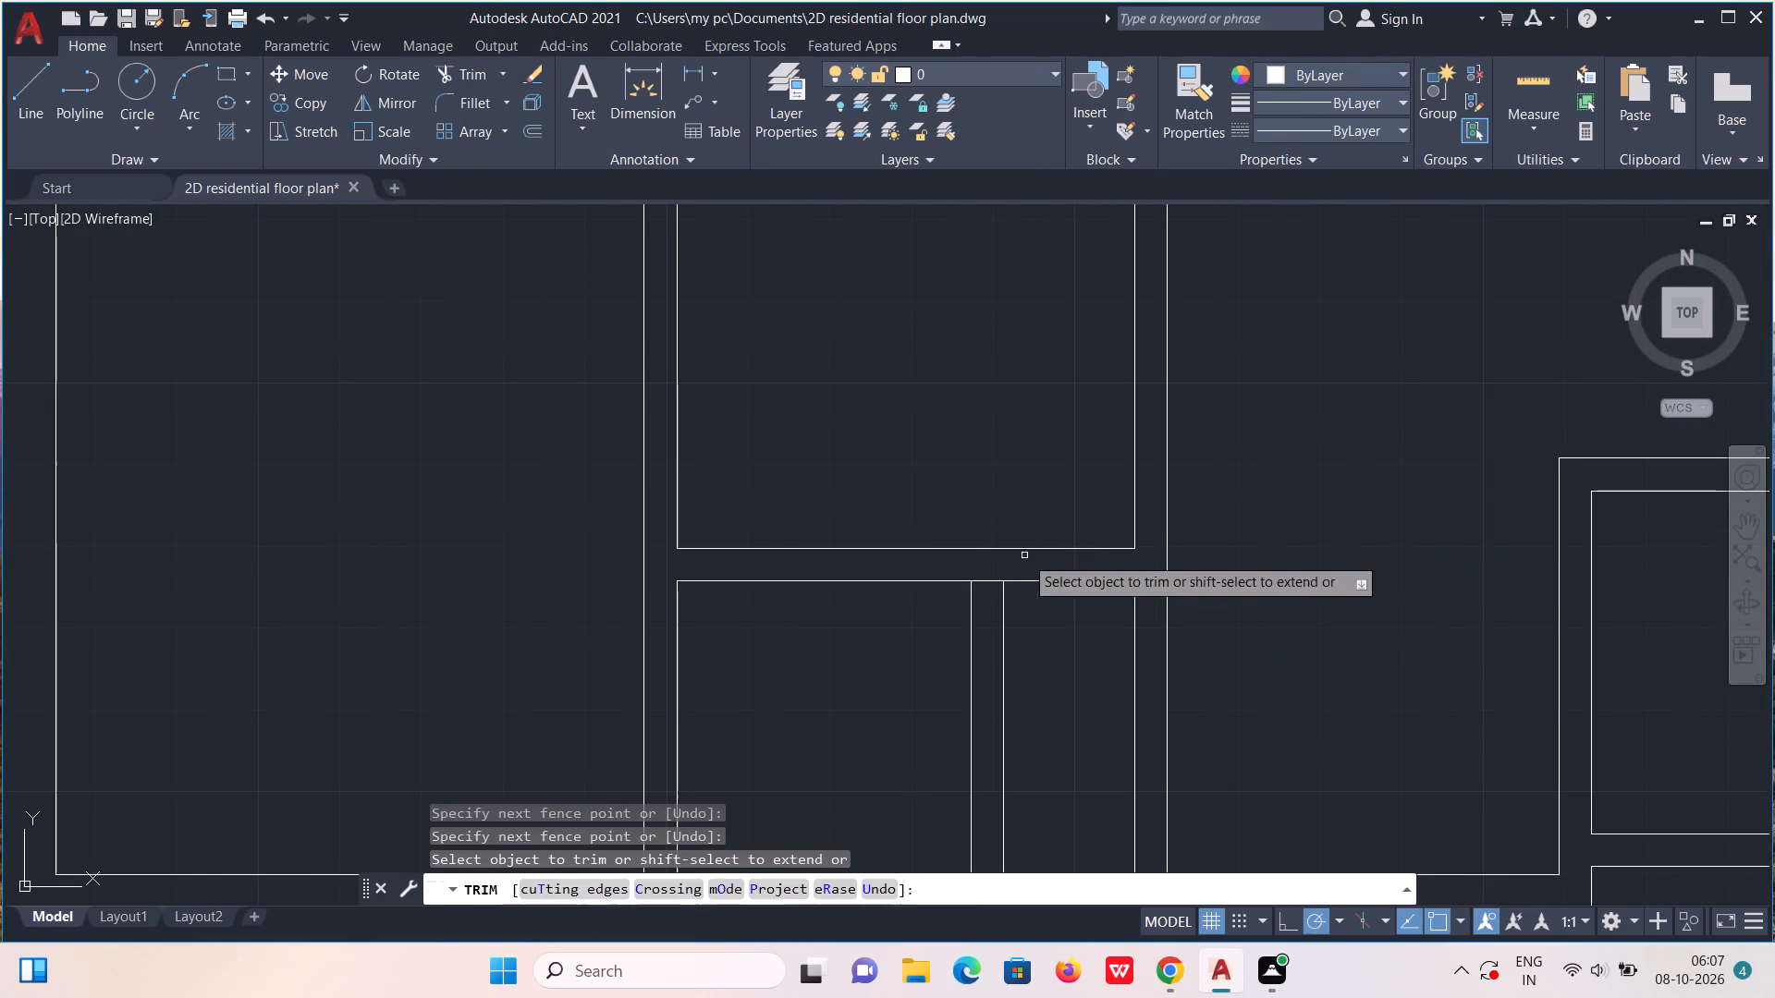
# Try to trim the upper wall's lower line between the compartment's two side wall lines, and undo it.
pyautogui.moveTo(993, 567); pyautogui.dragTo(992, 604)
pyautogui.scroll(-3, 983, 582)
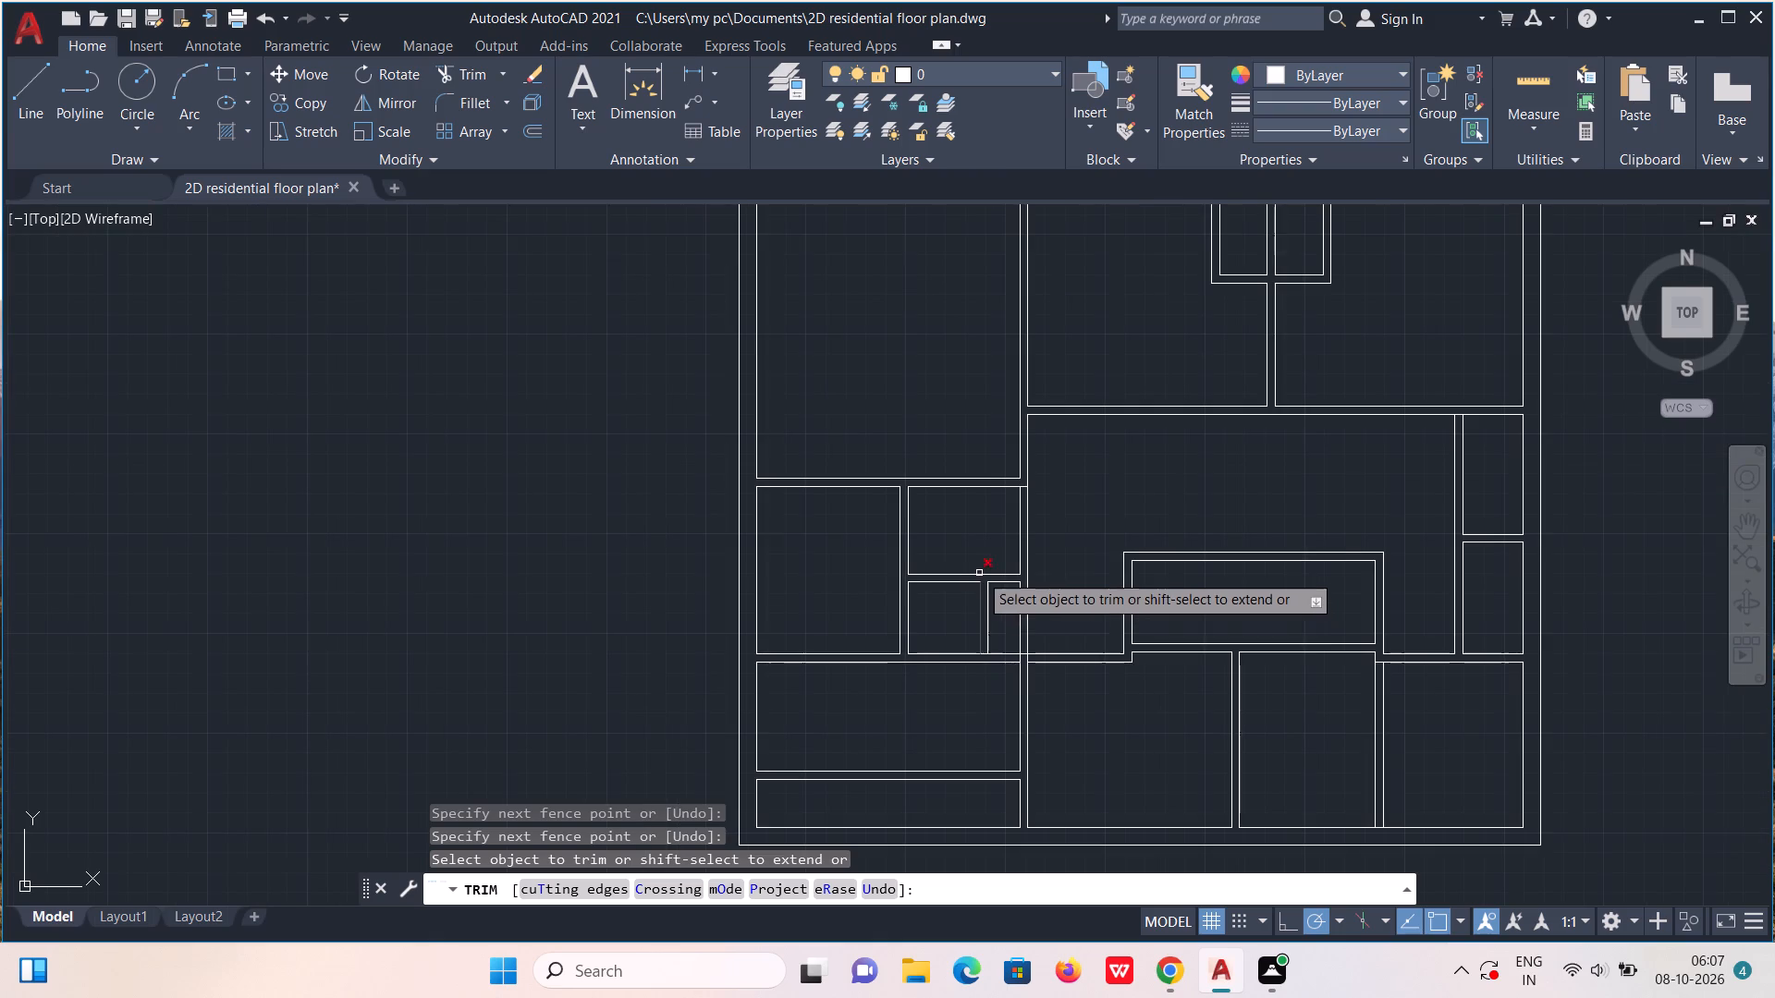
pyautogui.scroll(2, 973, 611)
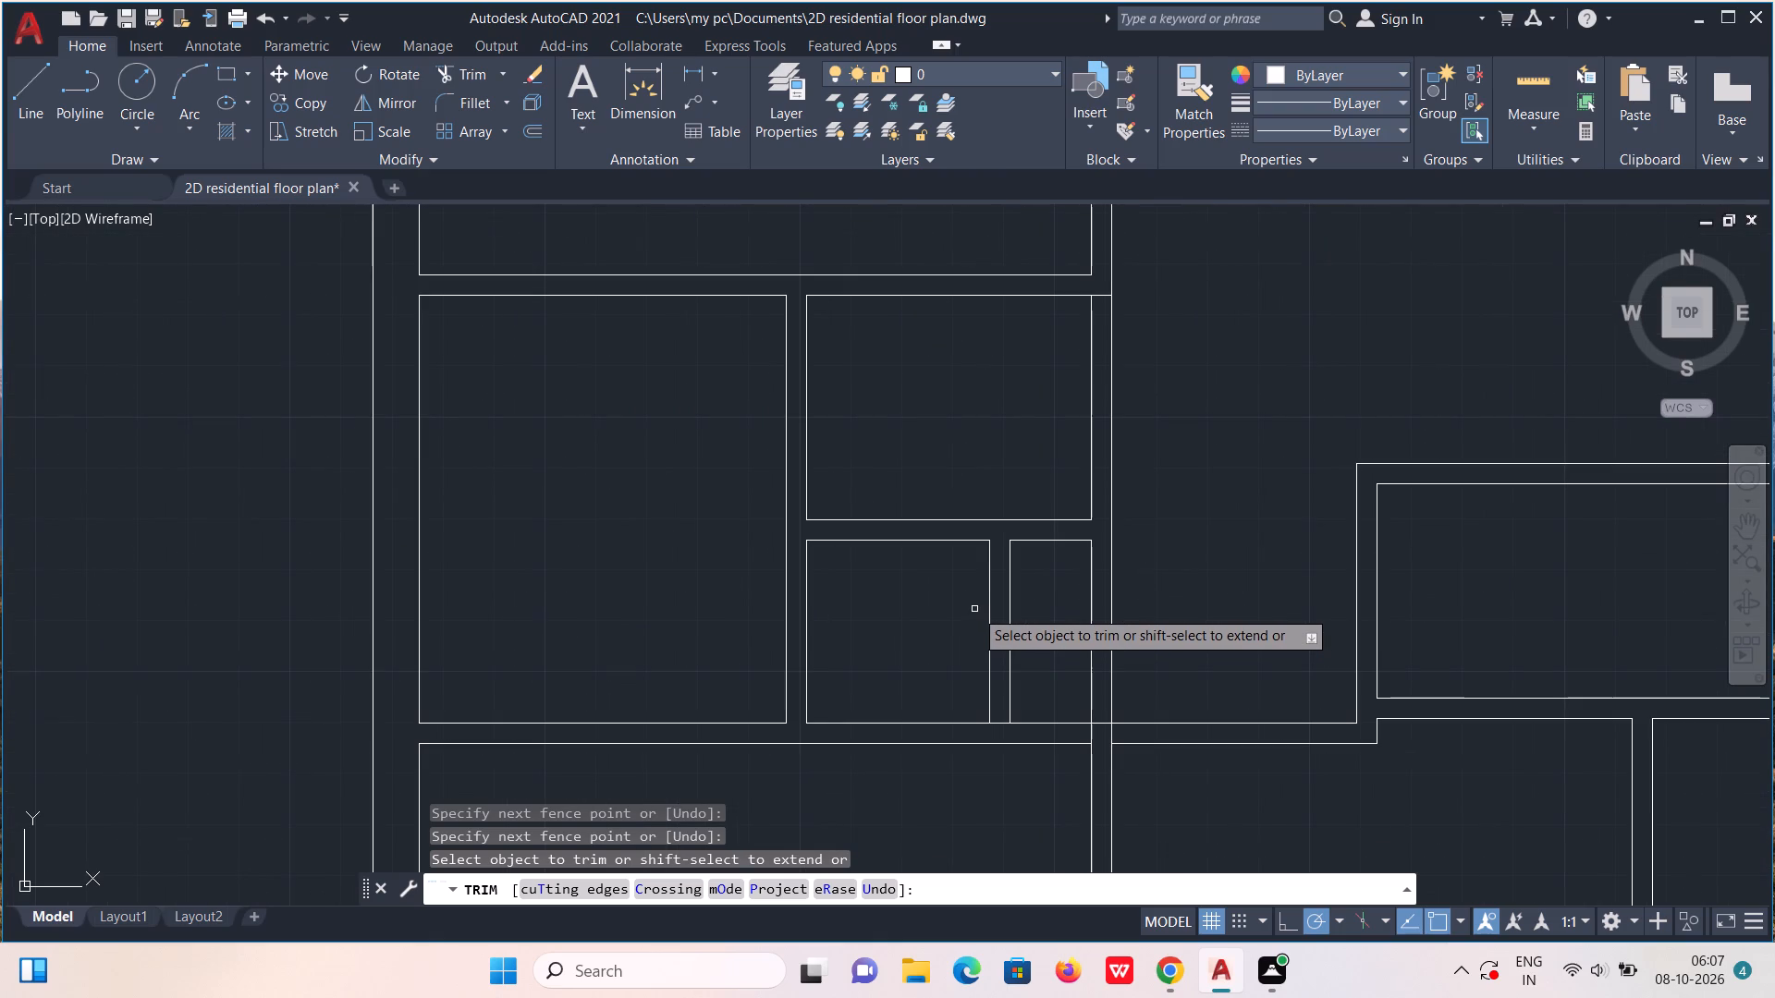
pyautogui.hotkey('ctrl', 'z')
# Trim away both vertical lines of the small compartment's side wall, merging it with the narrow space beside the partition.
pyautogui.moveTo(958, 655); pyautogui.dragTo(1009, 660)
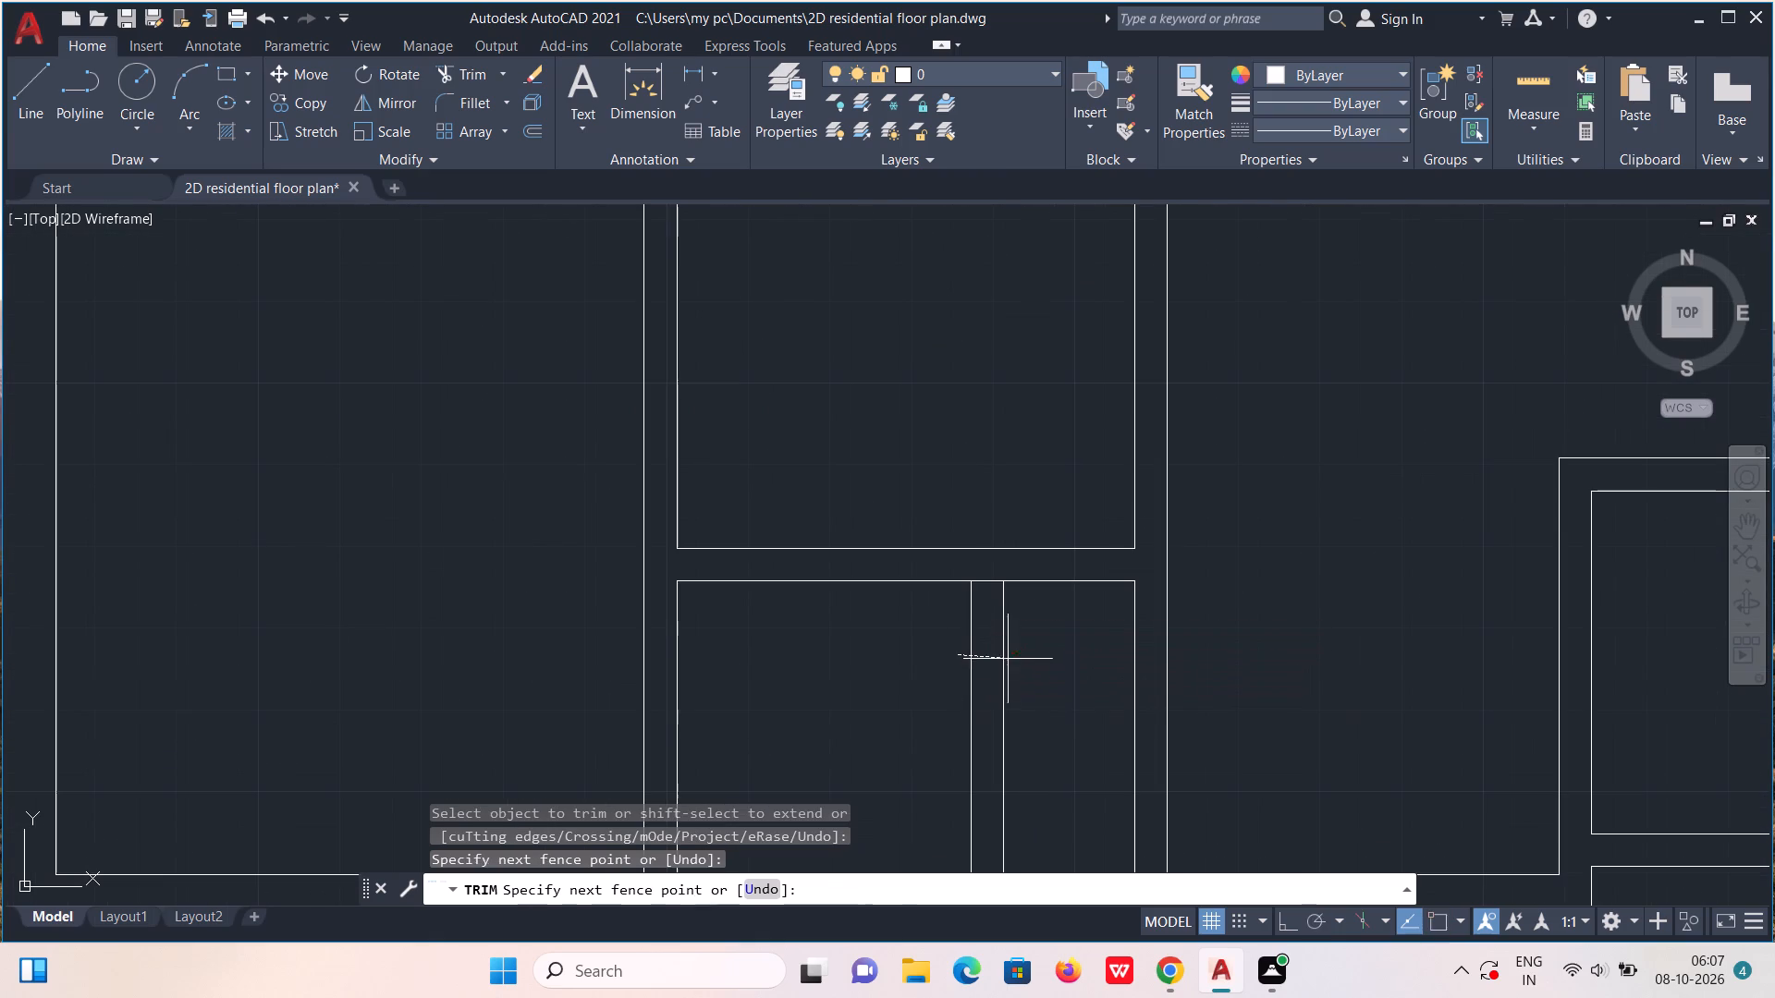
pyautogui.moveTo(1009, 660); pyautogui.dragTo(1010, 660)
pyautogui.scroll(-3, 1010, 660)
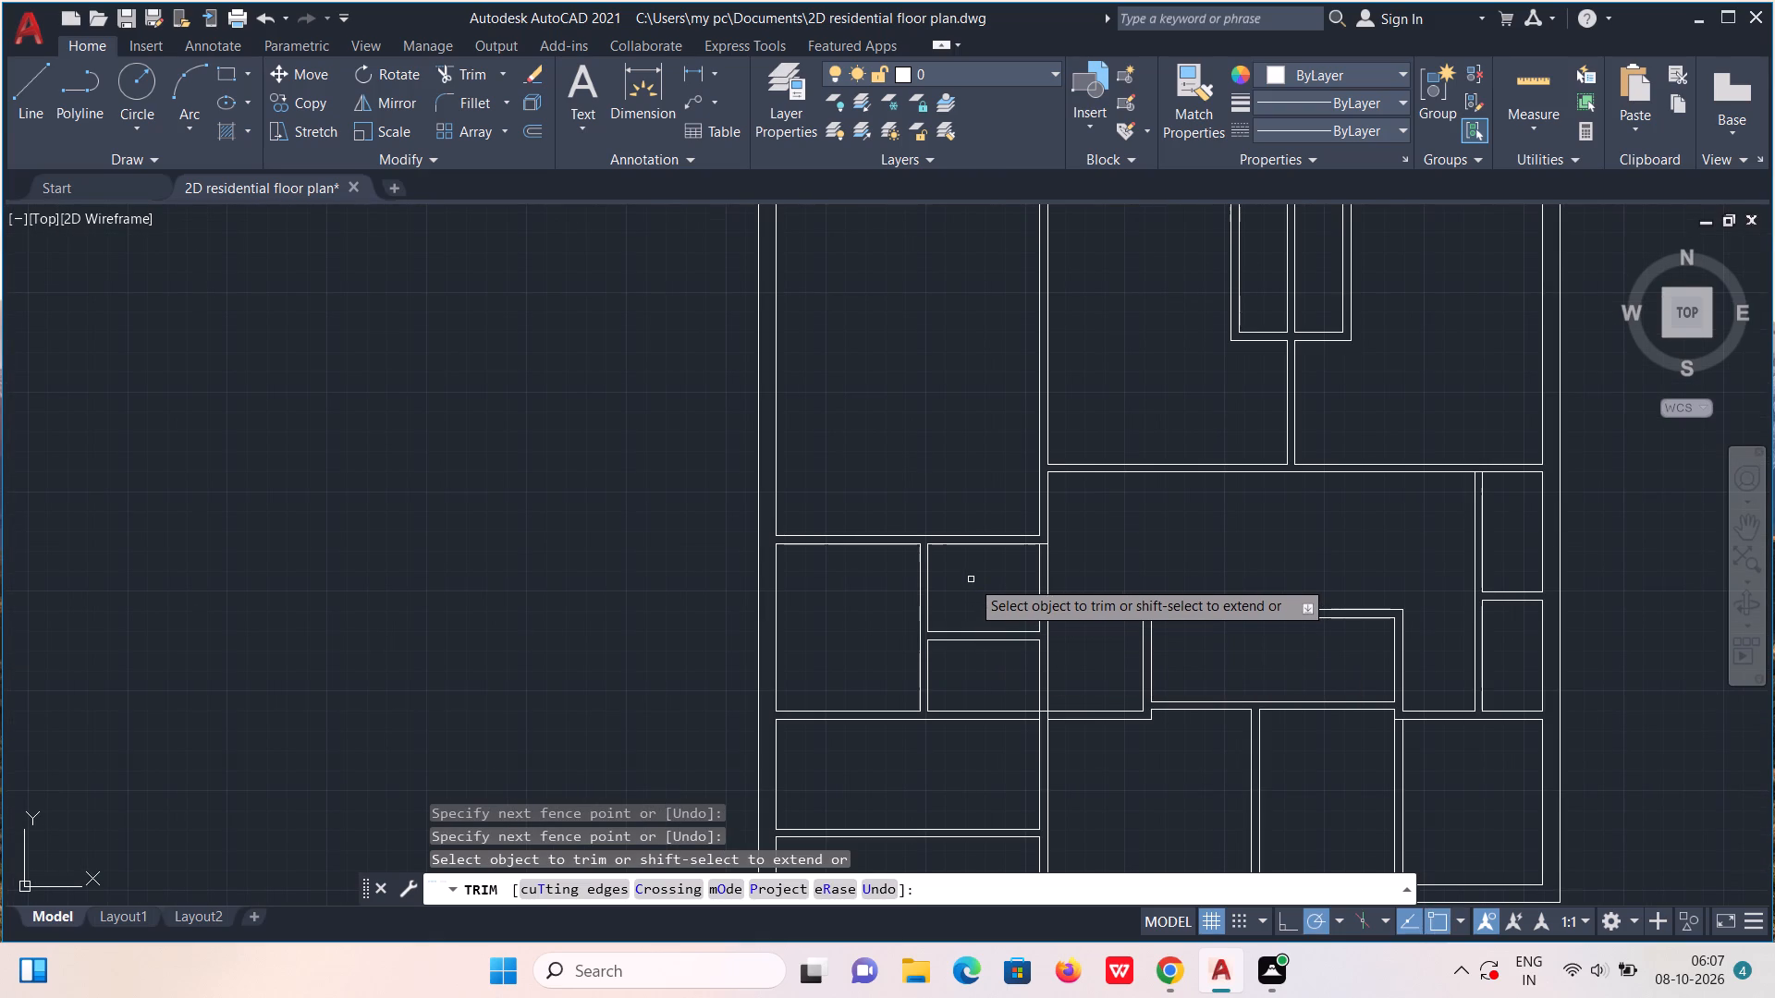
# Trim the short stub of the small compartment's upper wall line crossing the main vertical wall on its east side.
pyautogui.press('Escape')
pyautogui.scroll(-1, 973, 579)
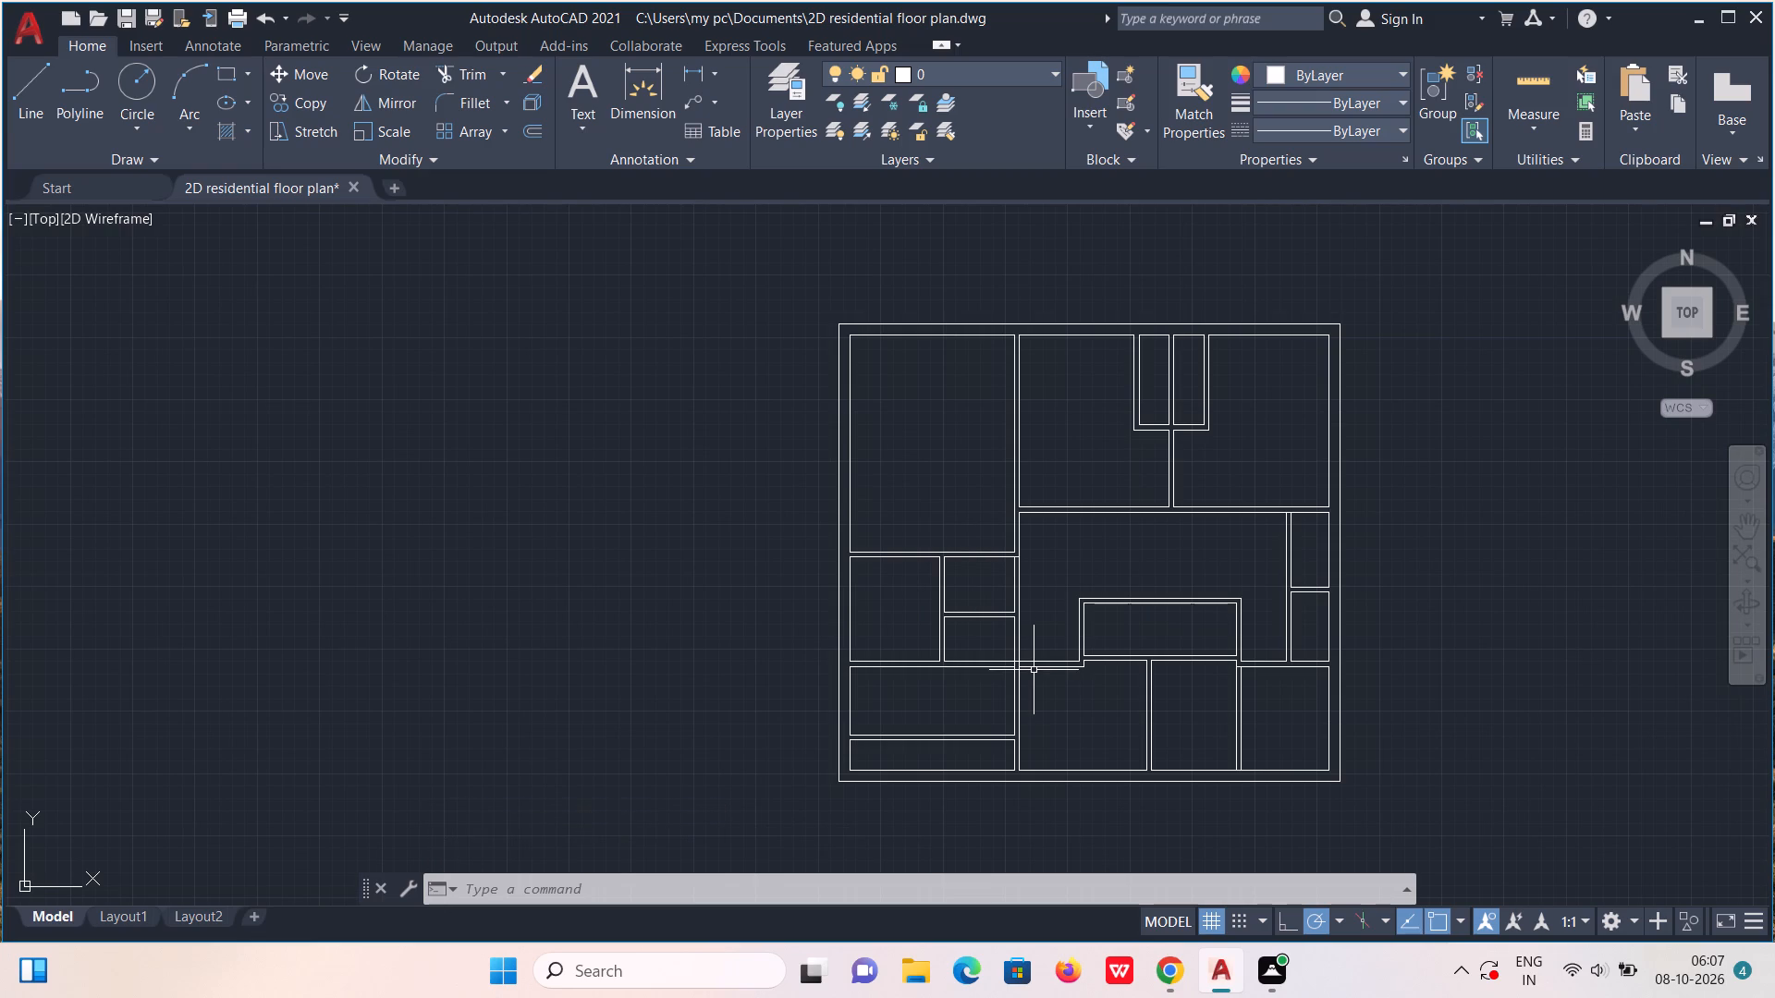
pyautogui.press('Escape')
pyautogui.scroll(3, 1010, 565)
pyautogui.moveTo(1013, 562); pyautogui.dragTo(779, 522, button='middle')
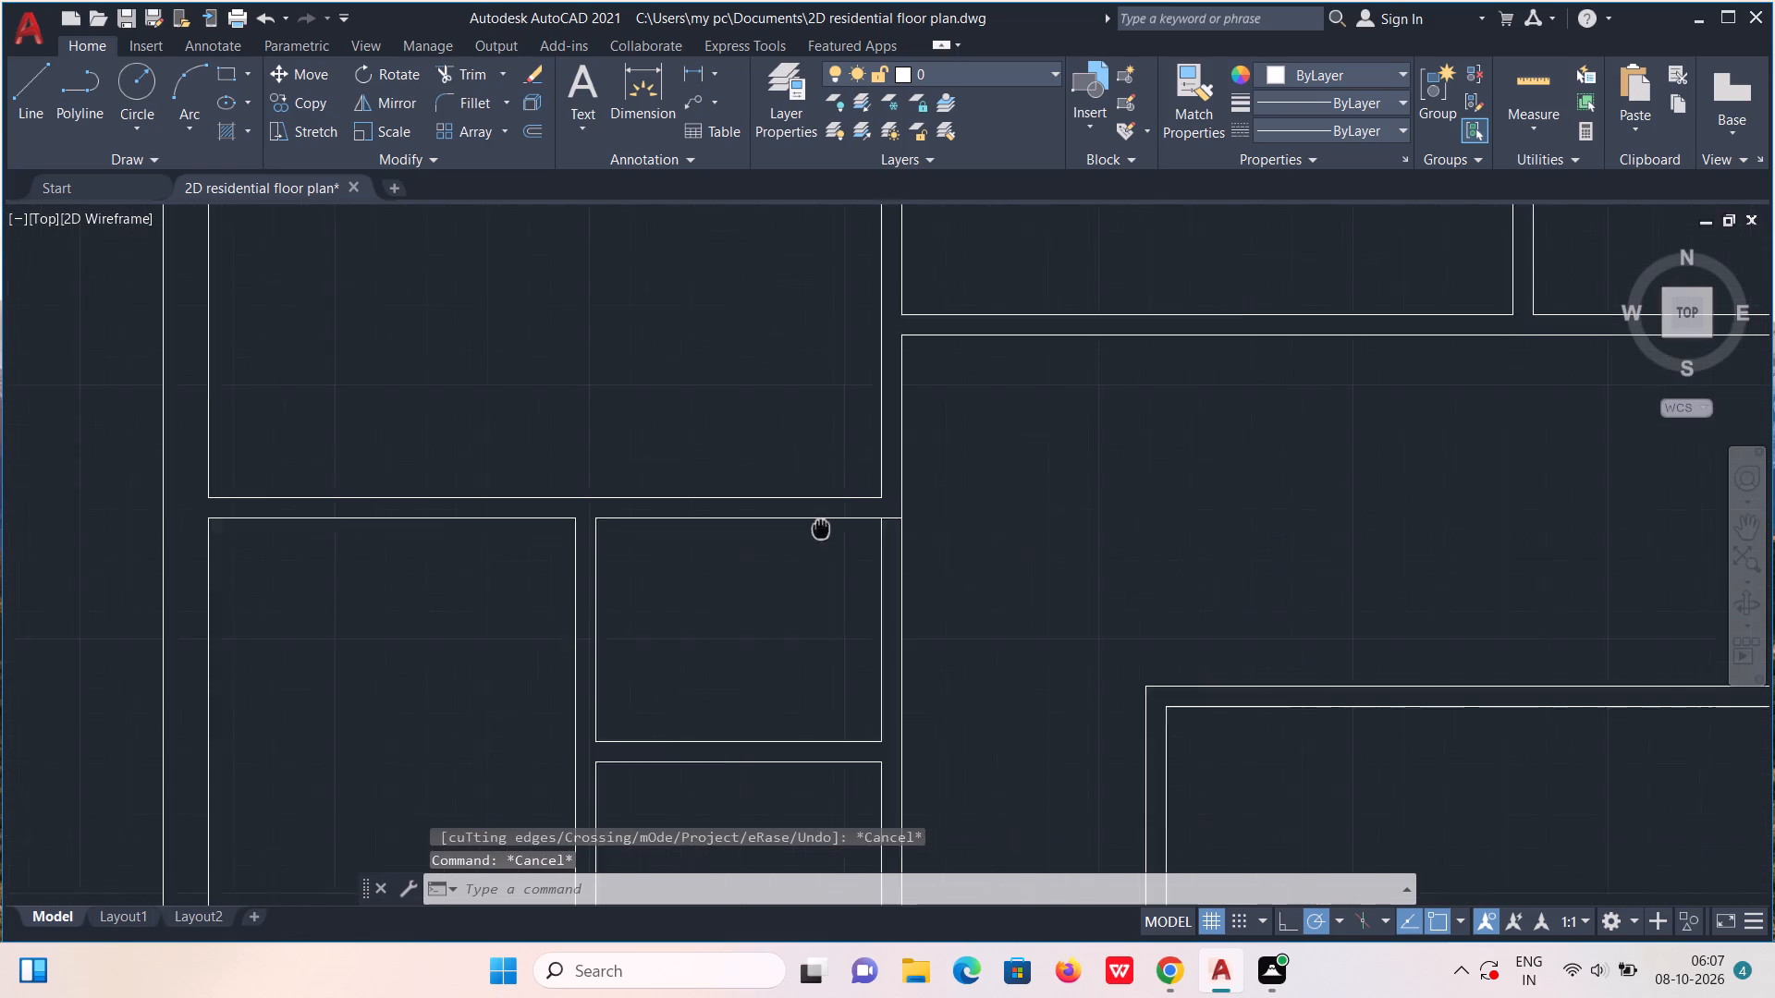
pyautogui.moveTo(779, 522); pyautogui.dragTo(758, 557, button='middle')
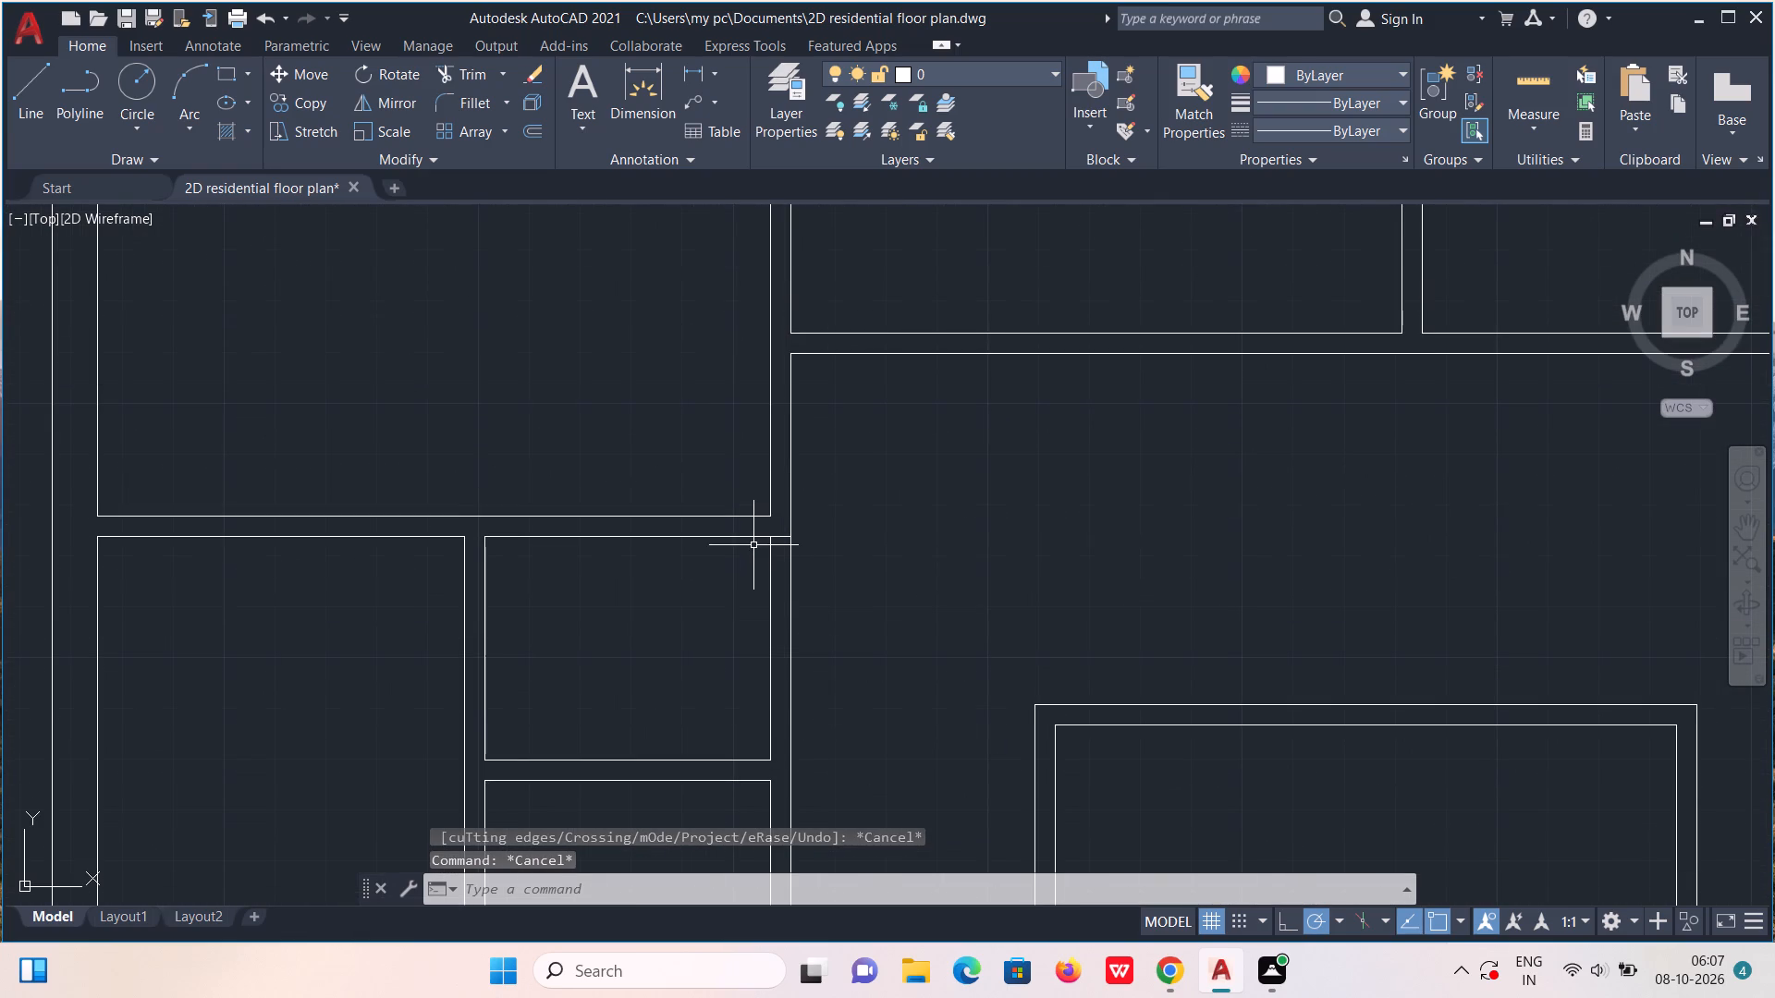
pyautogui.click(466, 67)
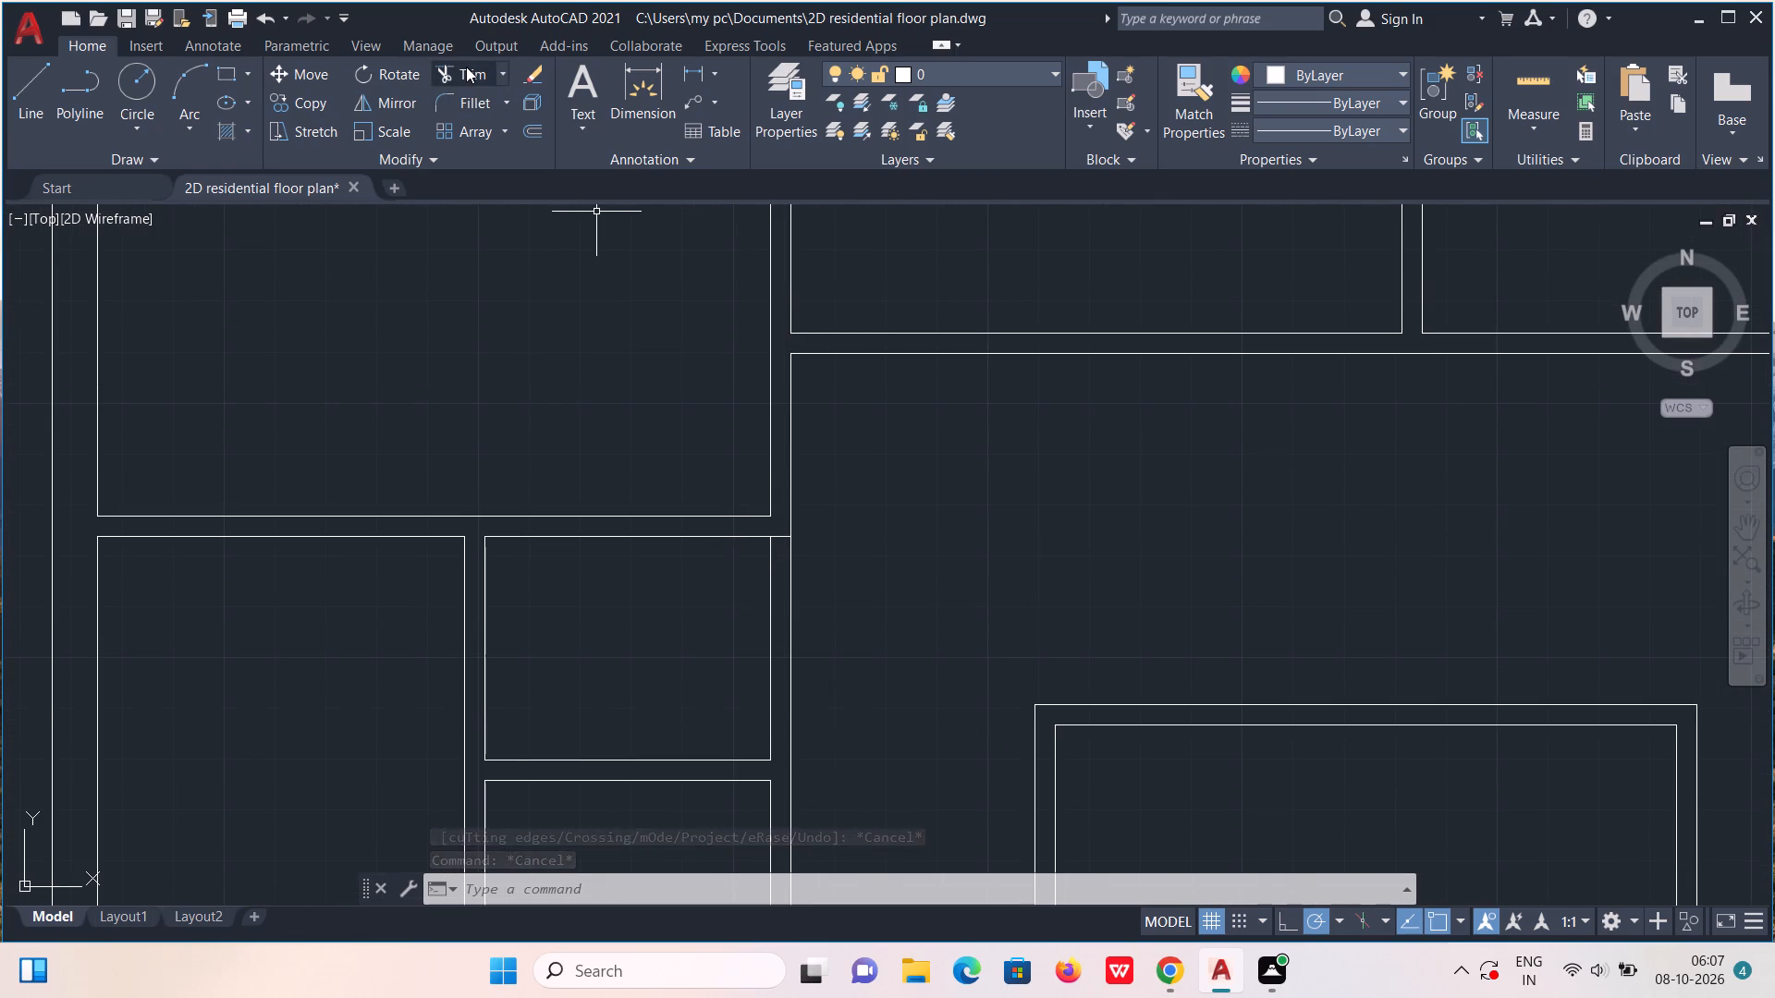
pyautogui.click(782, 537)
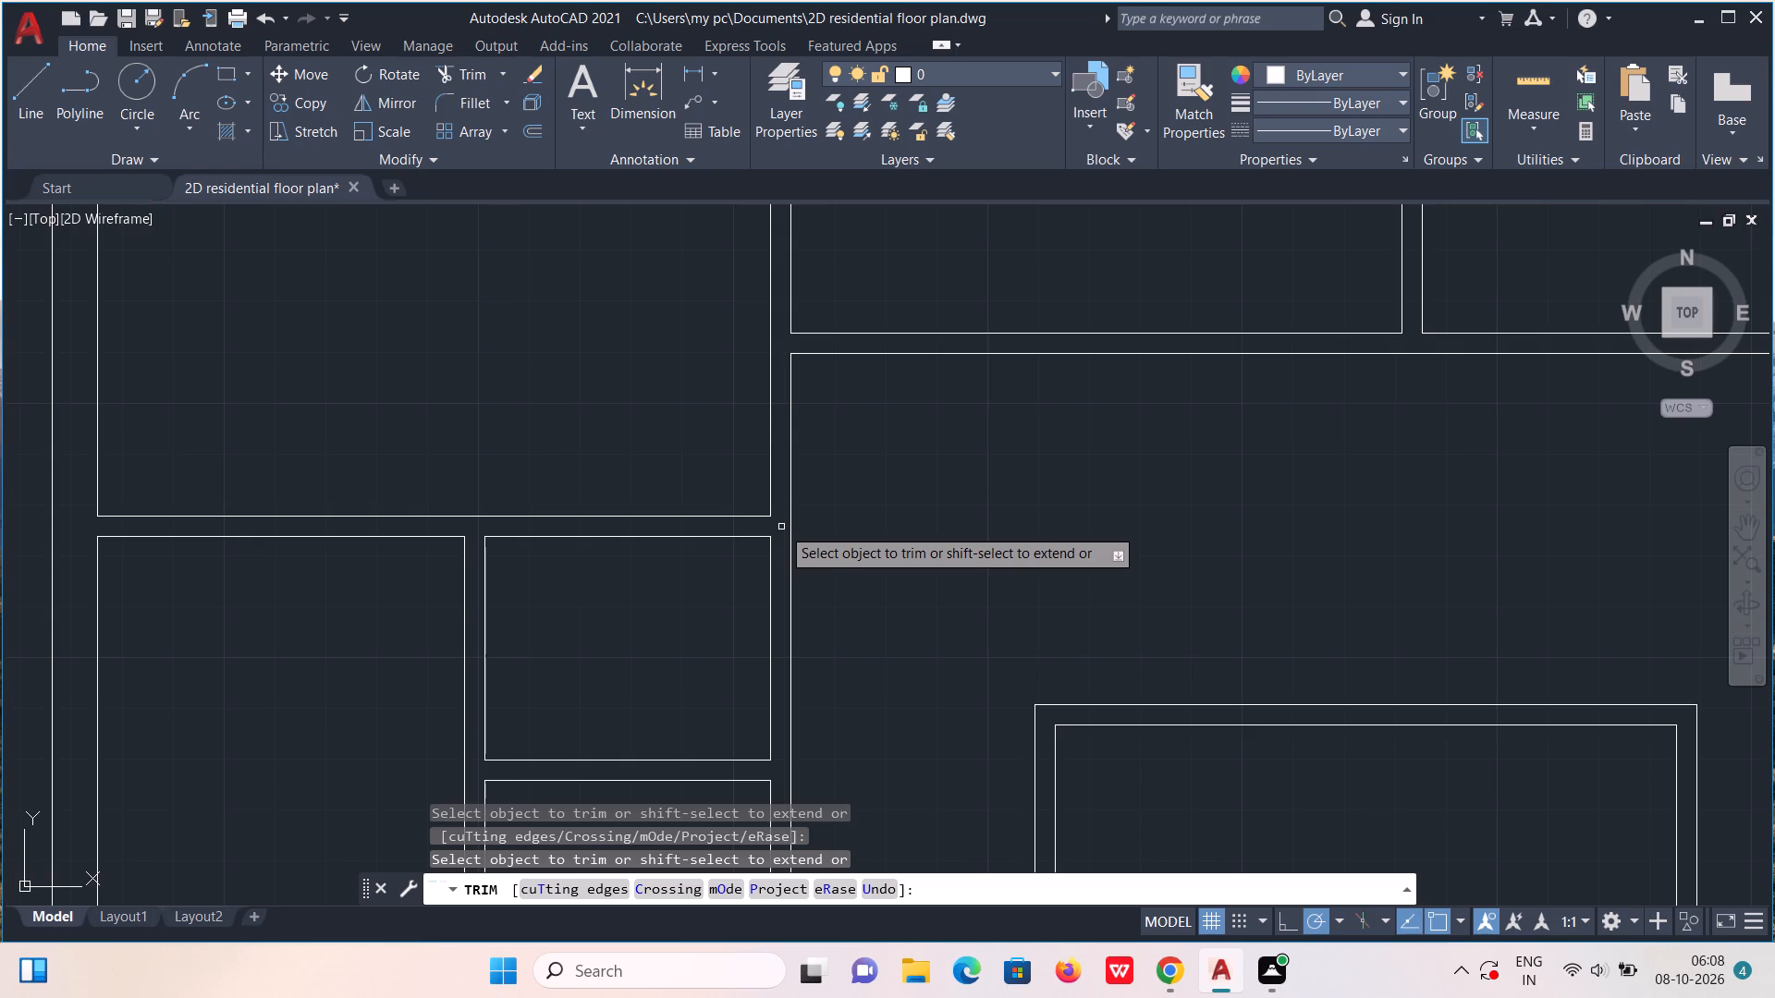
pyautogui.press('Escape')
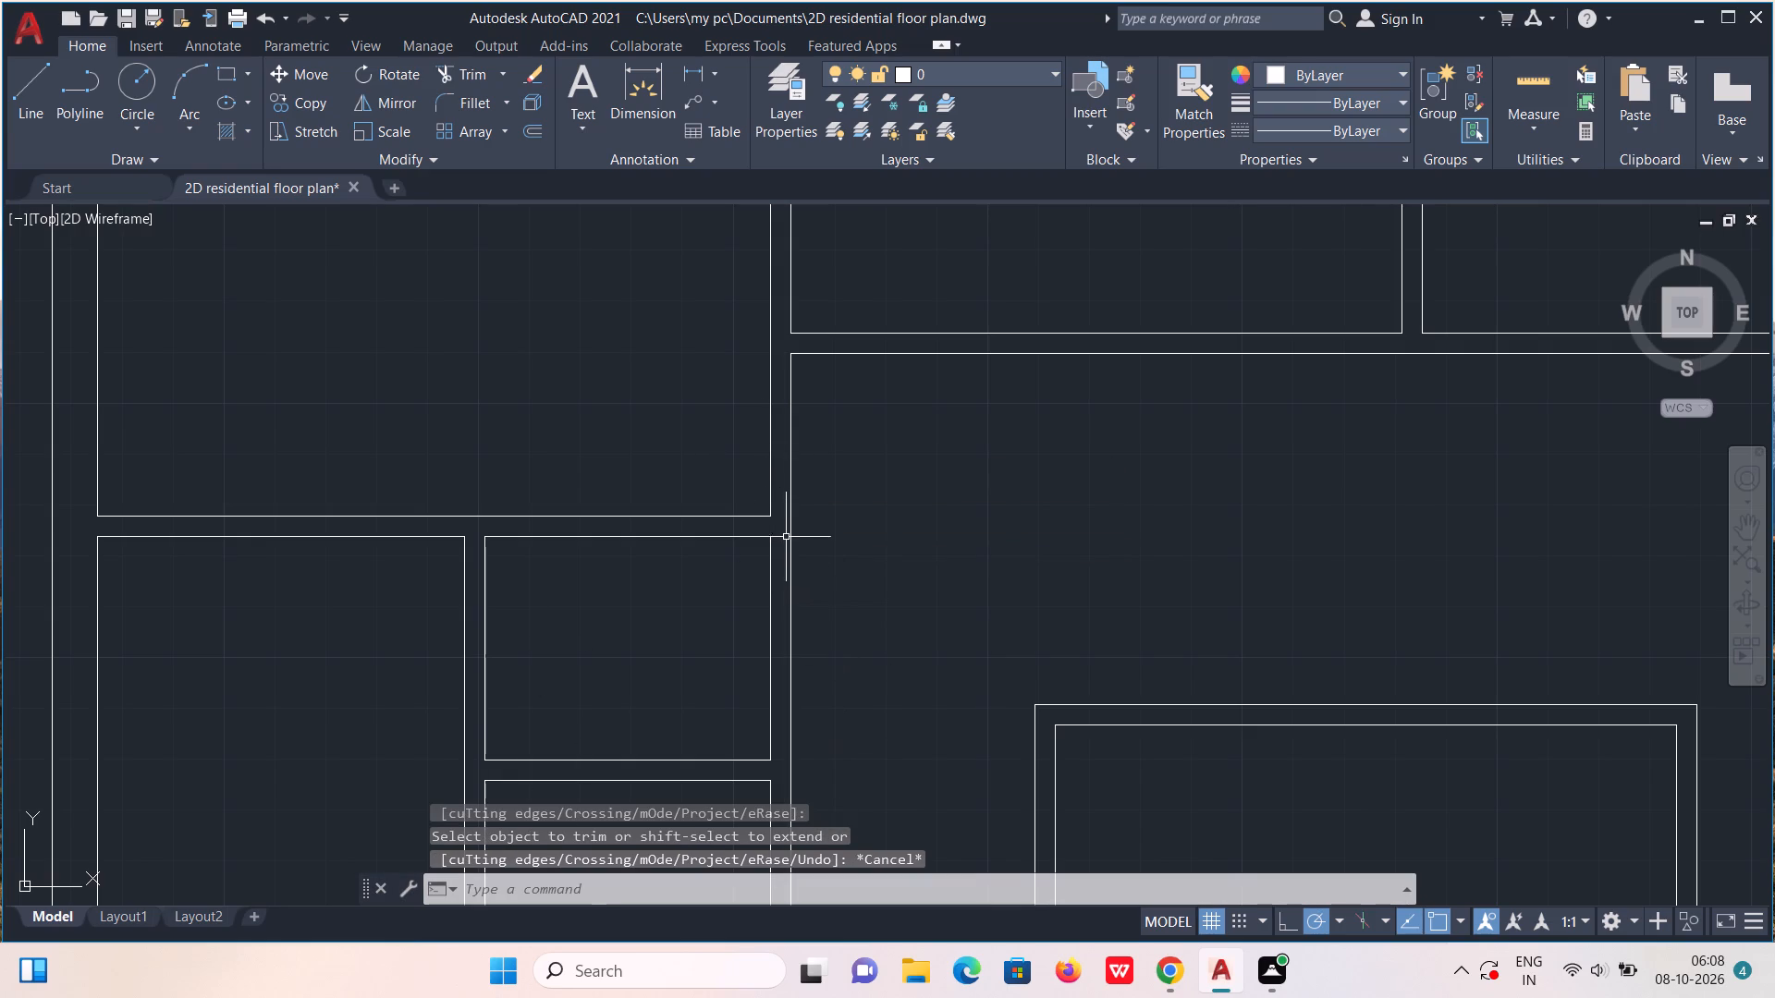
# Measure the lower small compartment's width and height with Quick measure.
pyautogui.moveTo(775, 521); pyautogui.dragTo(879, 458, button='middle')
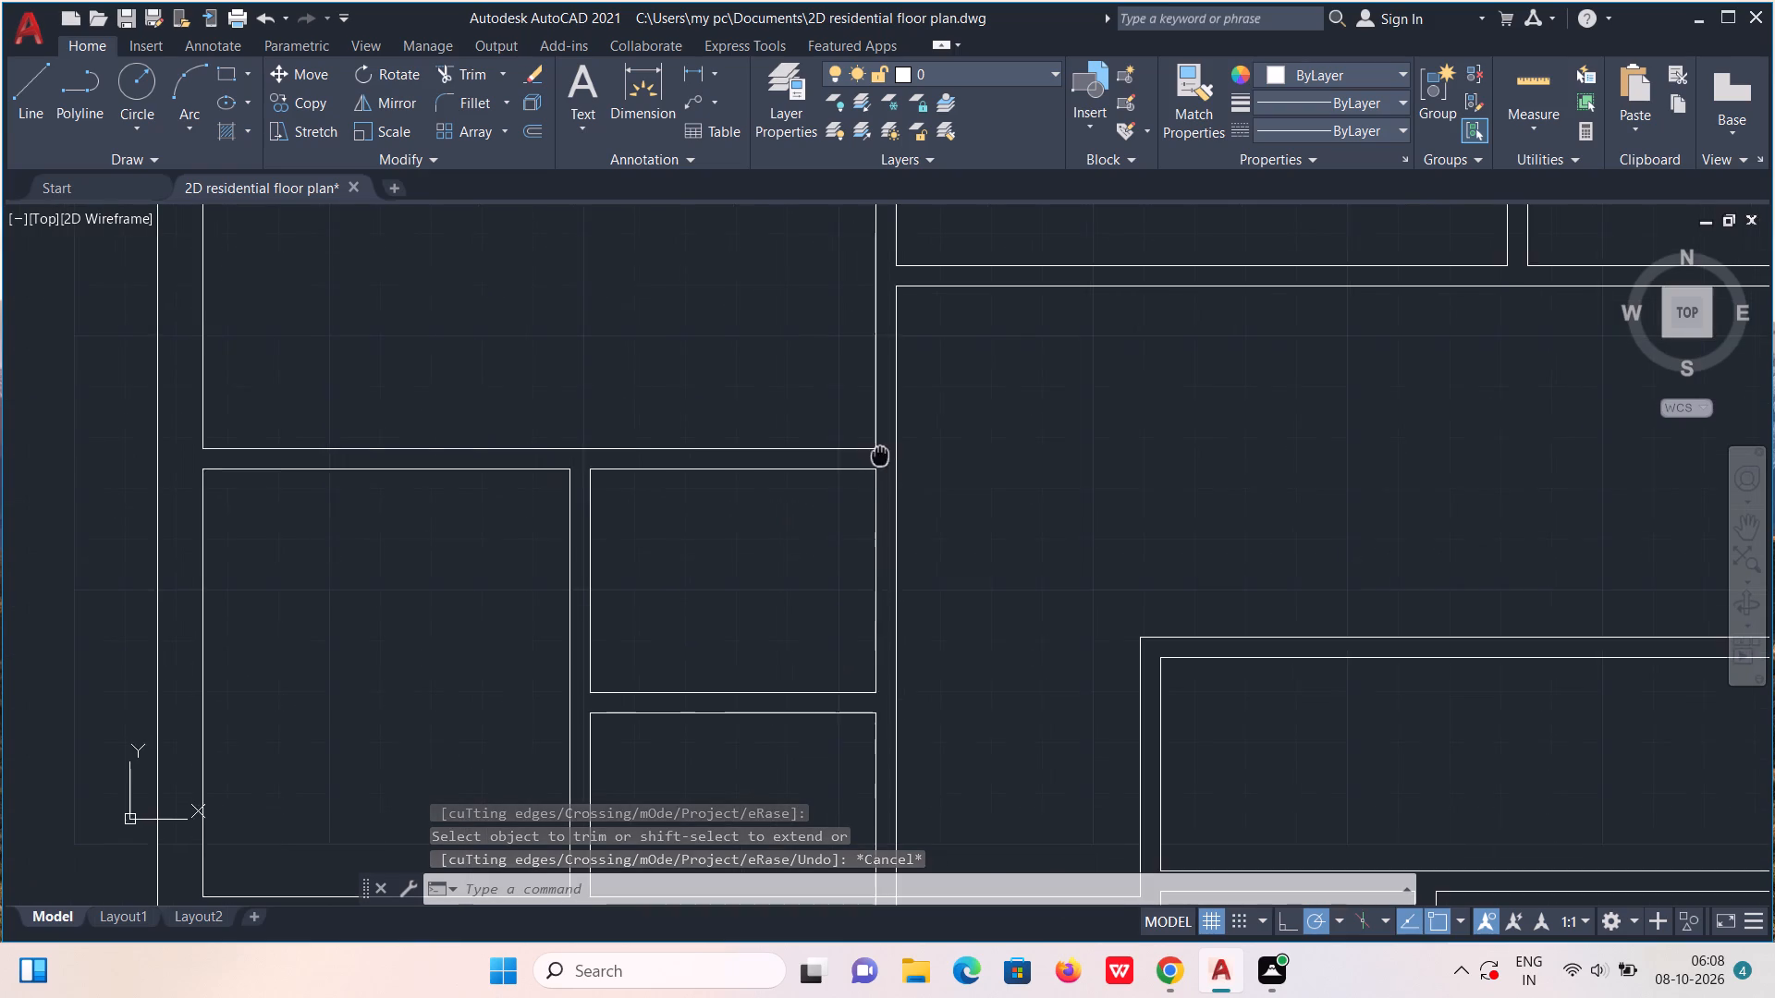
pyautogui.moveTo(879, 458); pyautogui.dragTo(871, 483, button='middle')
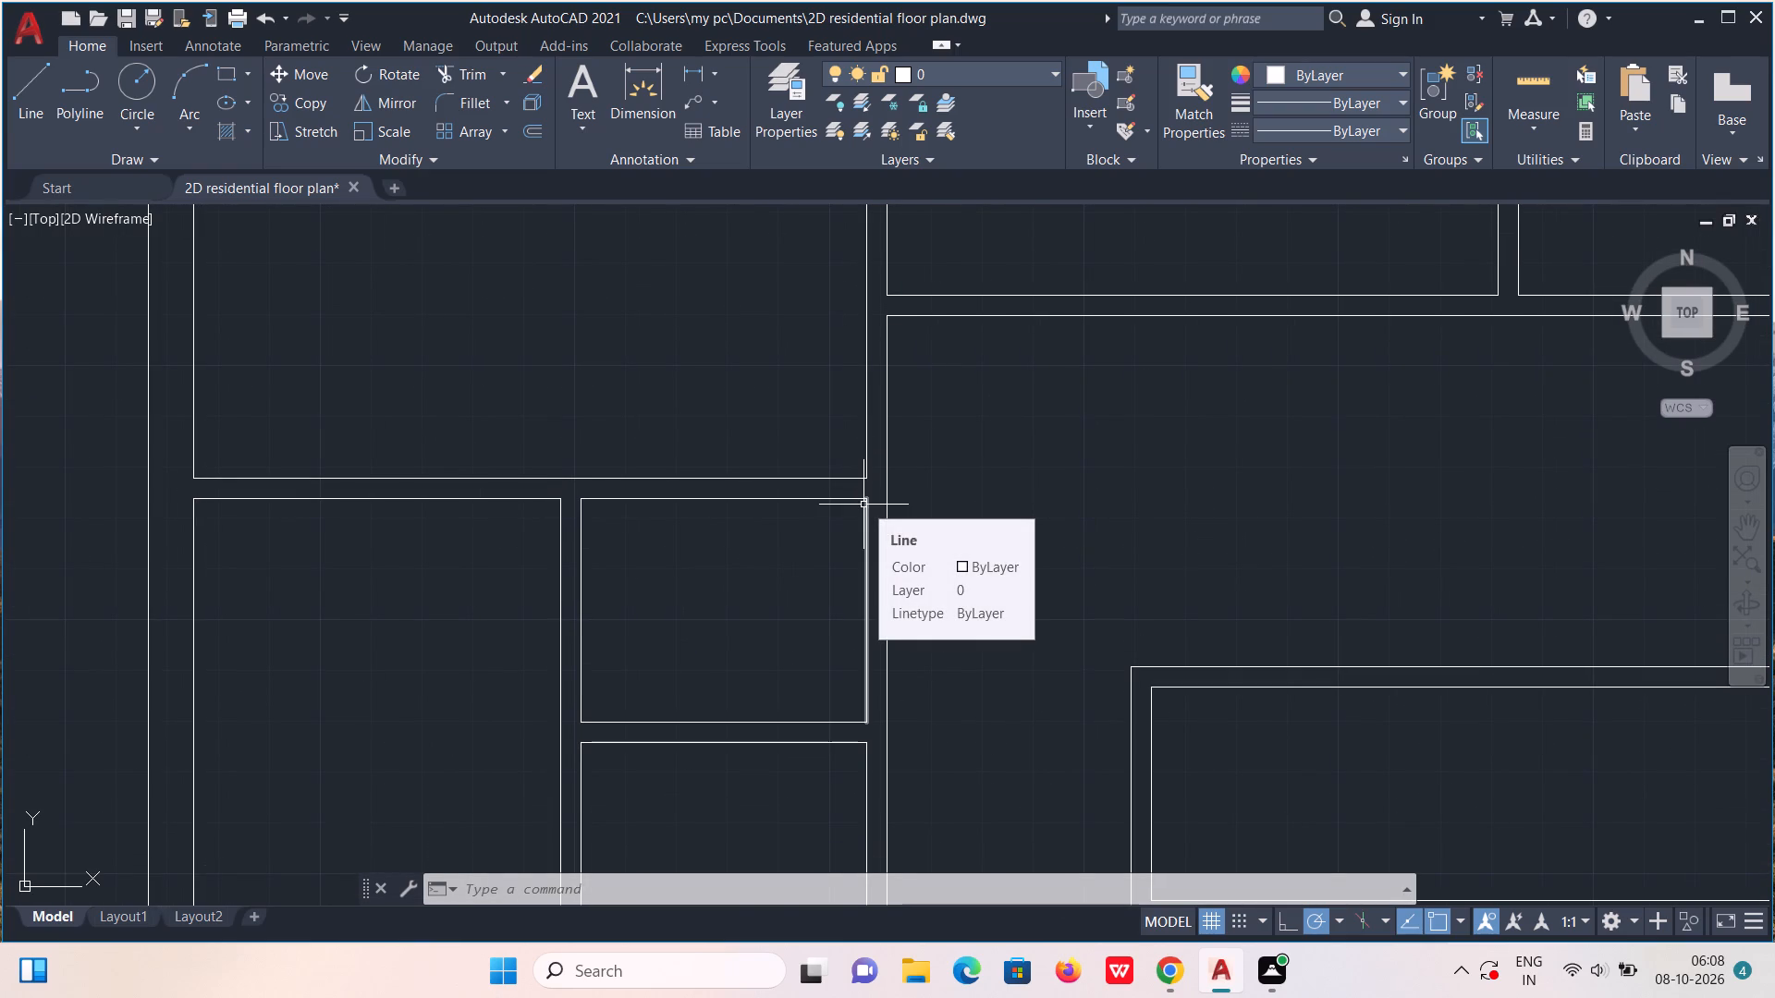
pyautogui.scroll(-1, 863, 505)
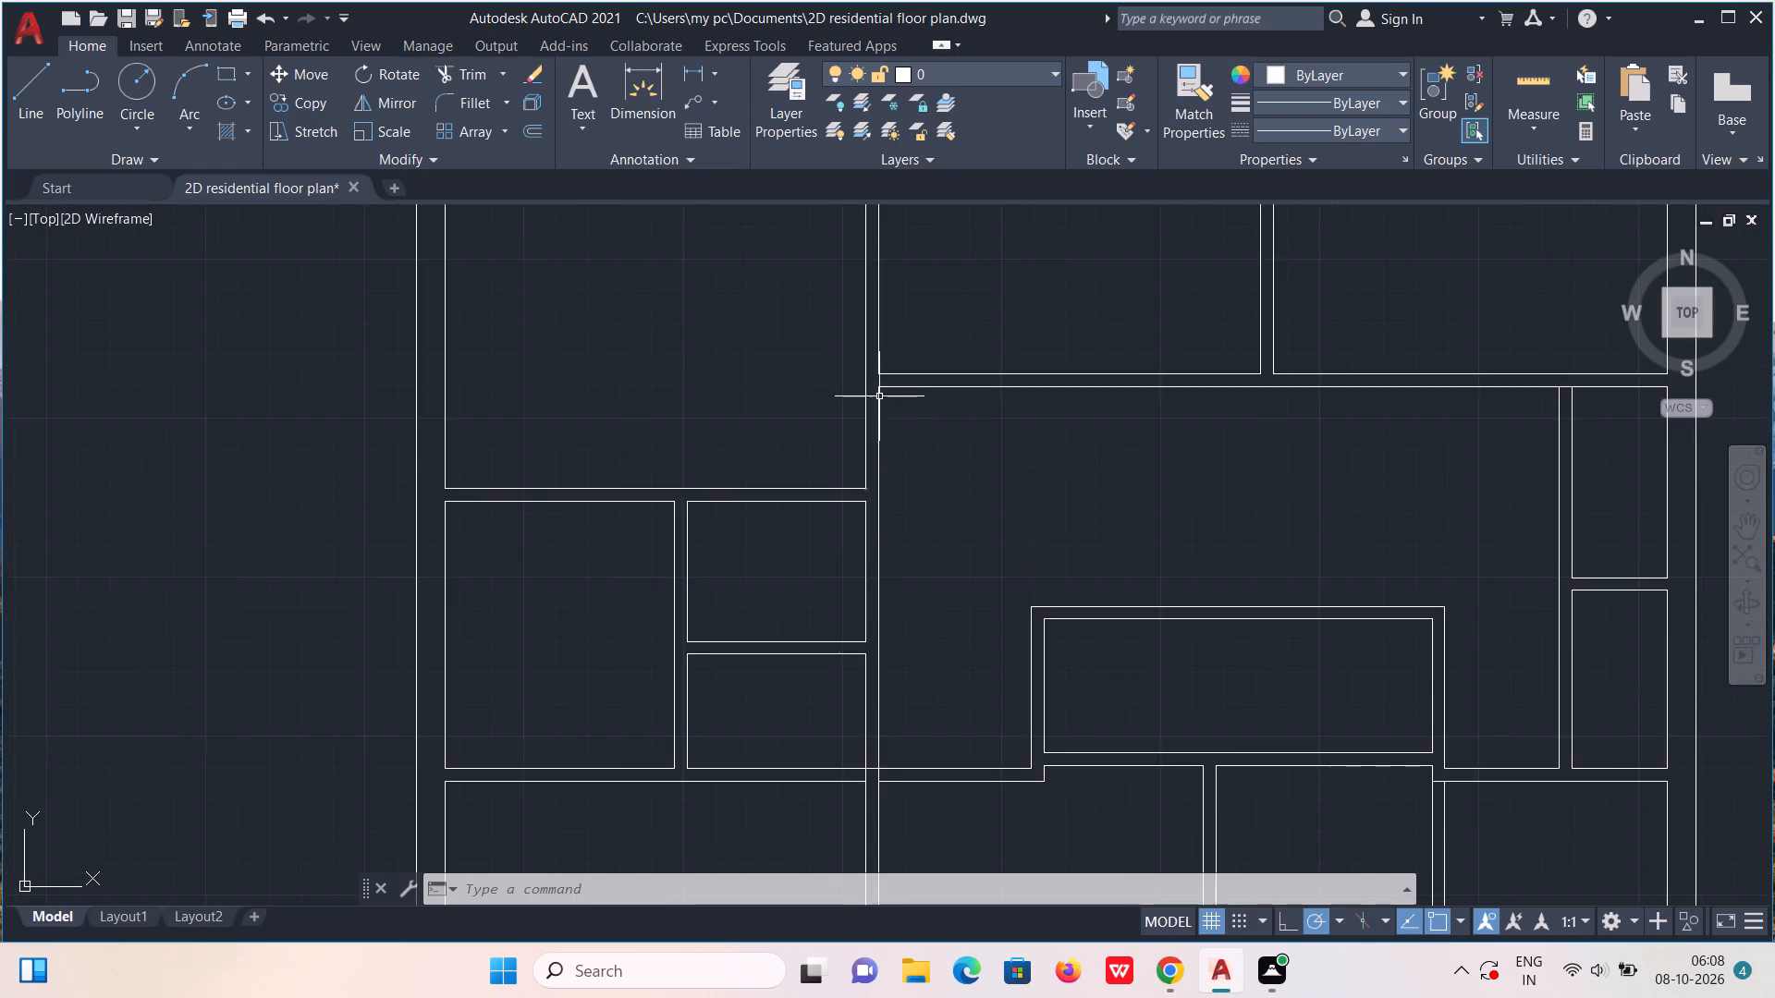
pyautogui.scroll(-2, 874, 396)
pyautogui.moveTo(821, 392); pyautogui.dragTo(887, 467, button='middle')
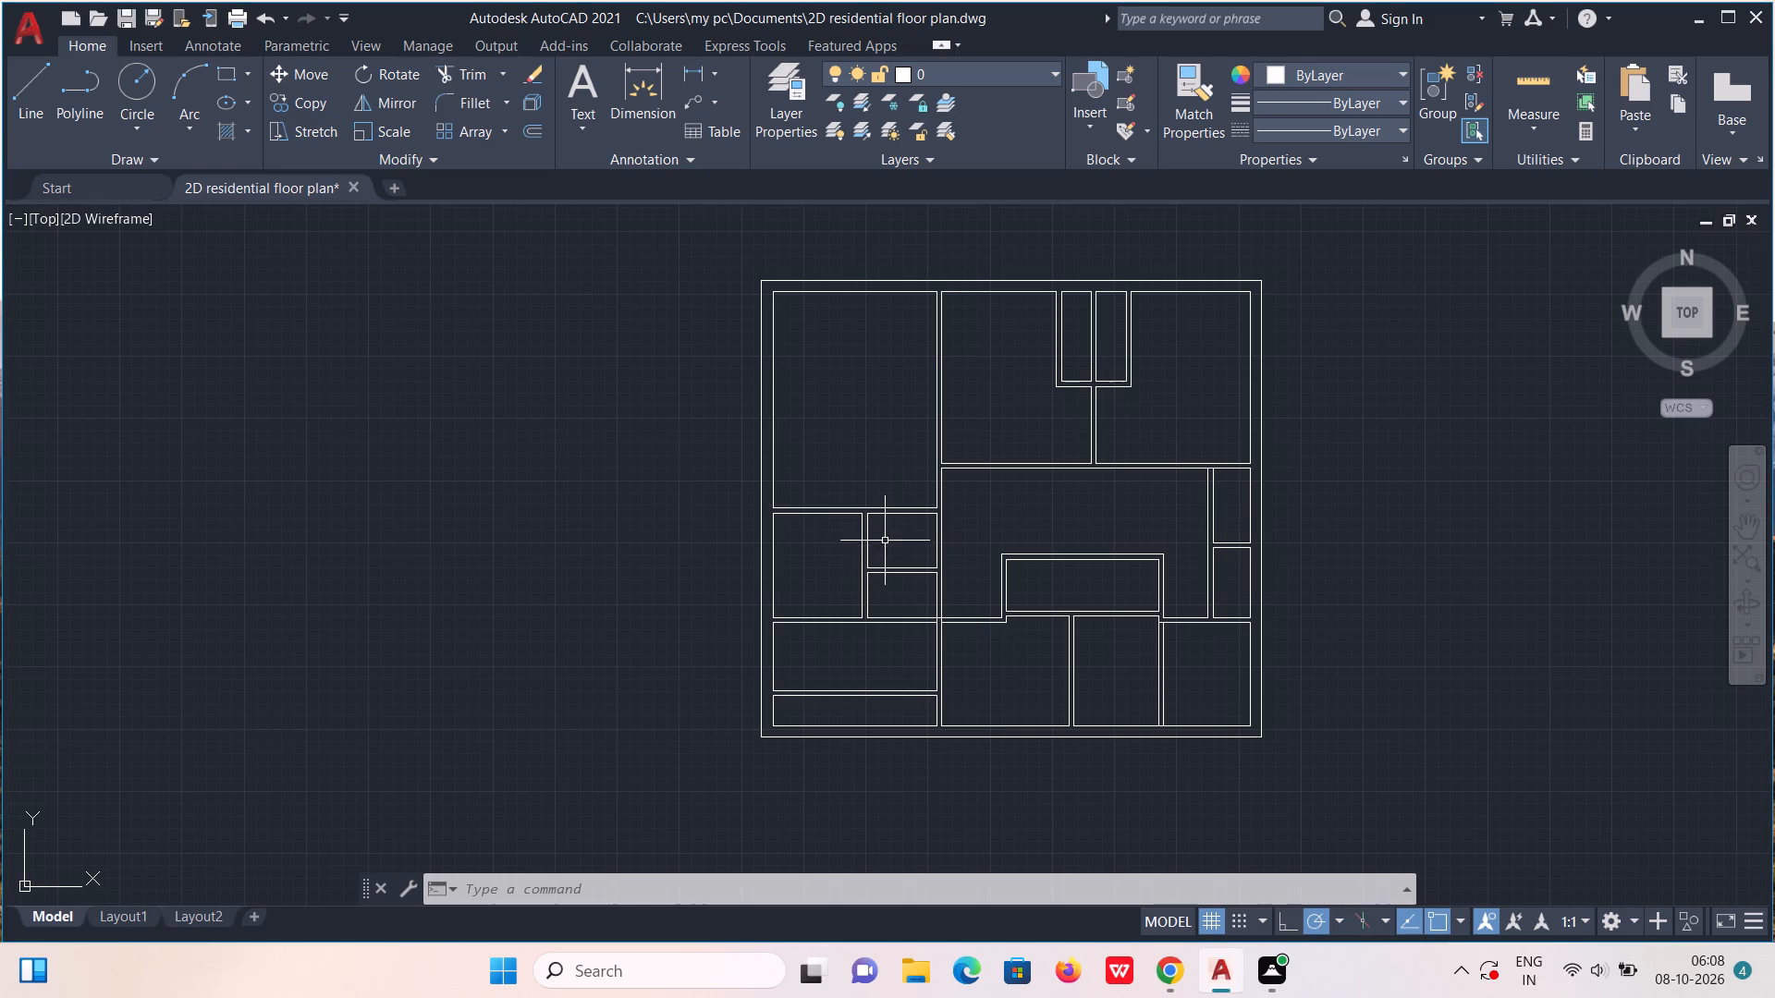
pyautogui.scroll(2, 899, 597)
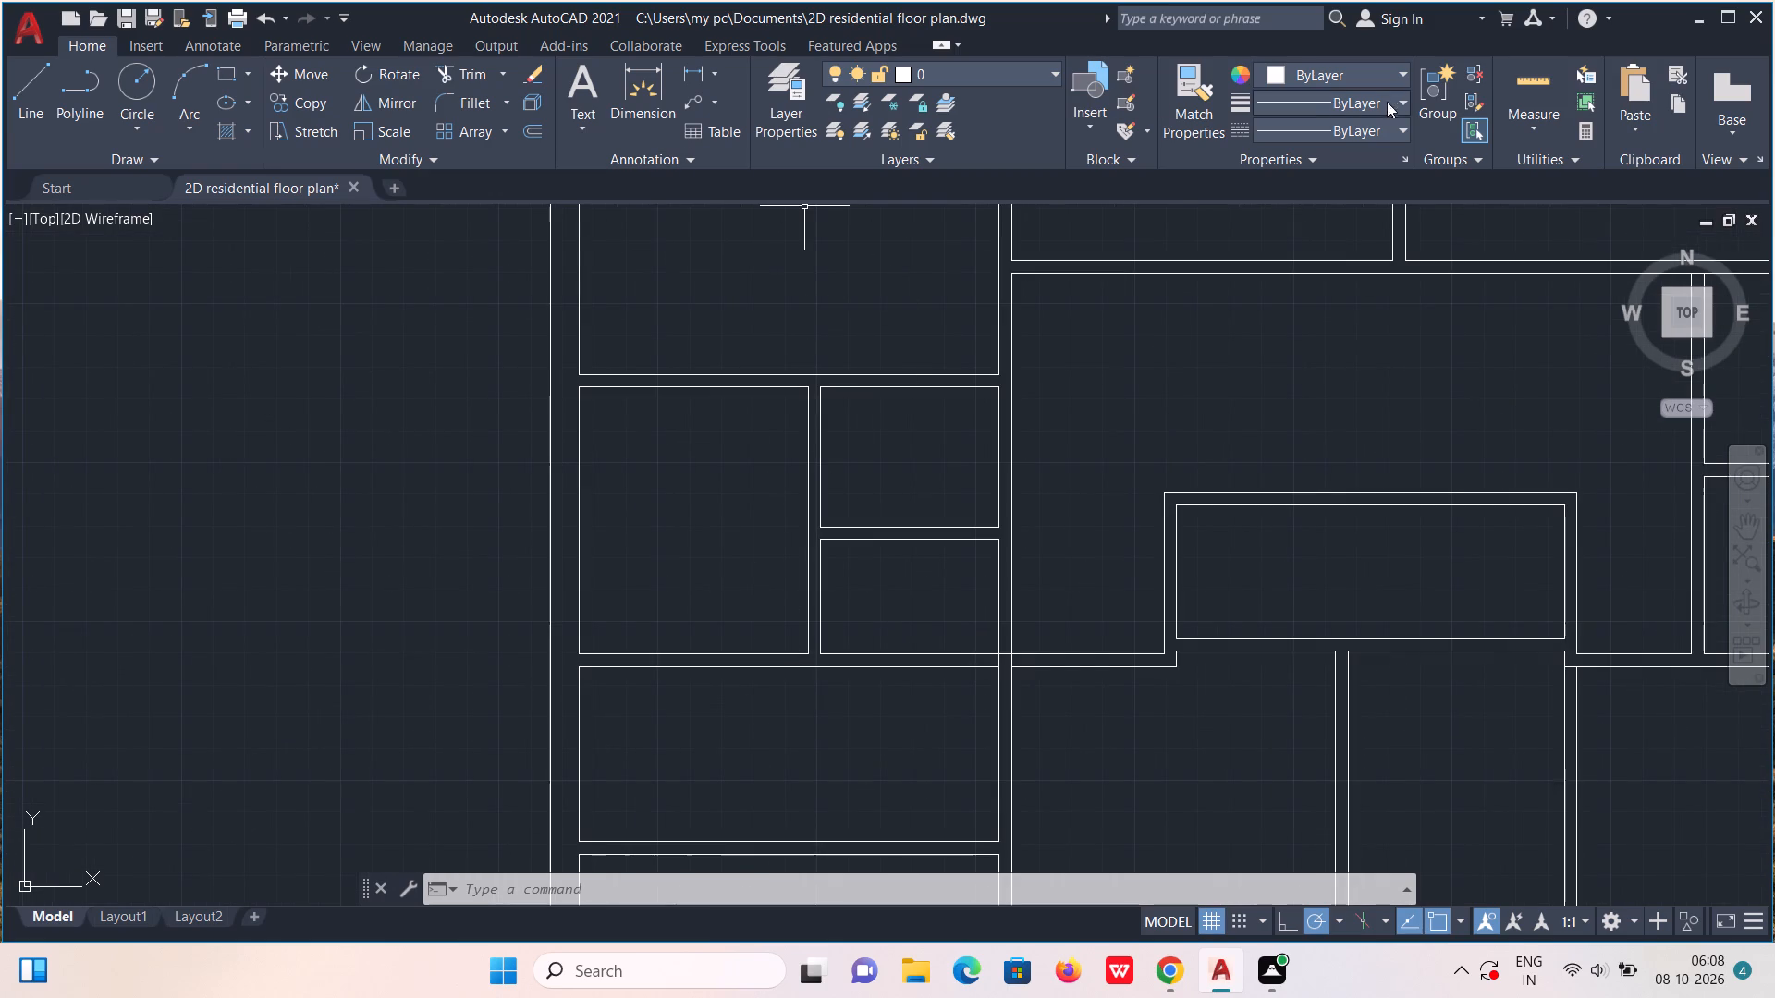
pyautogui.click(1536, 79)
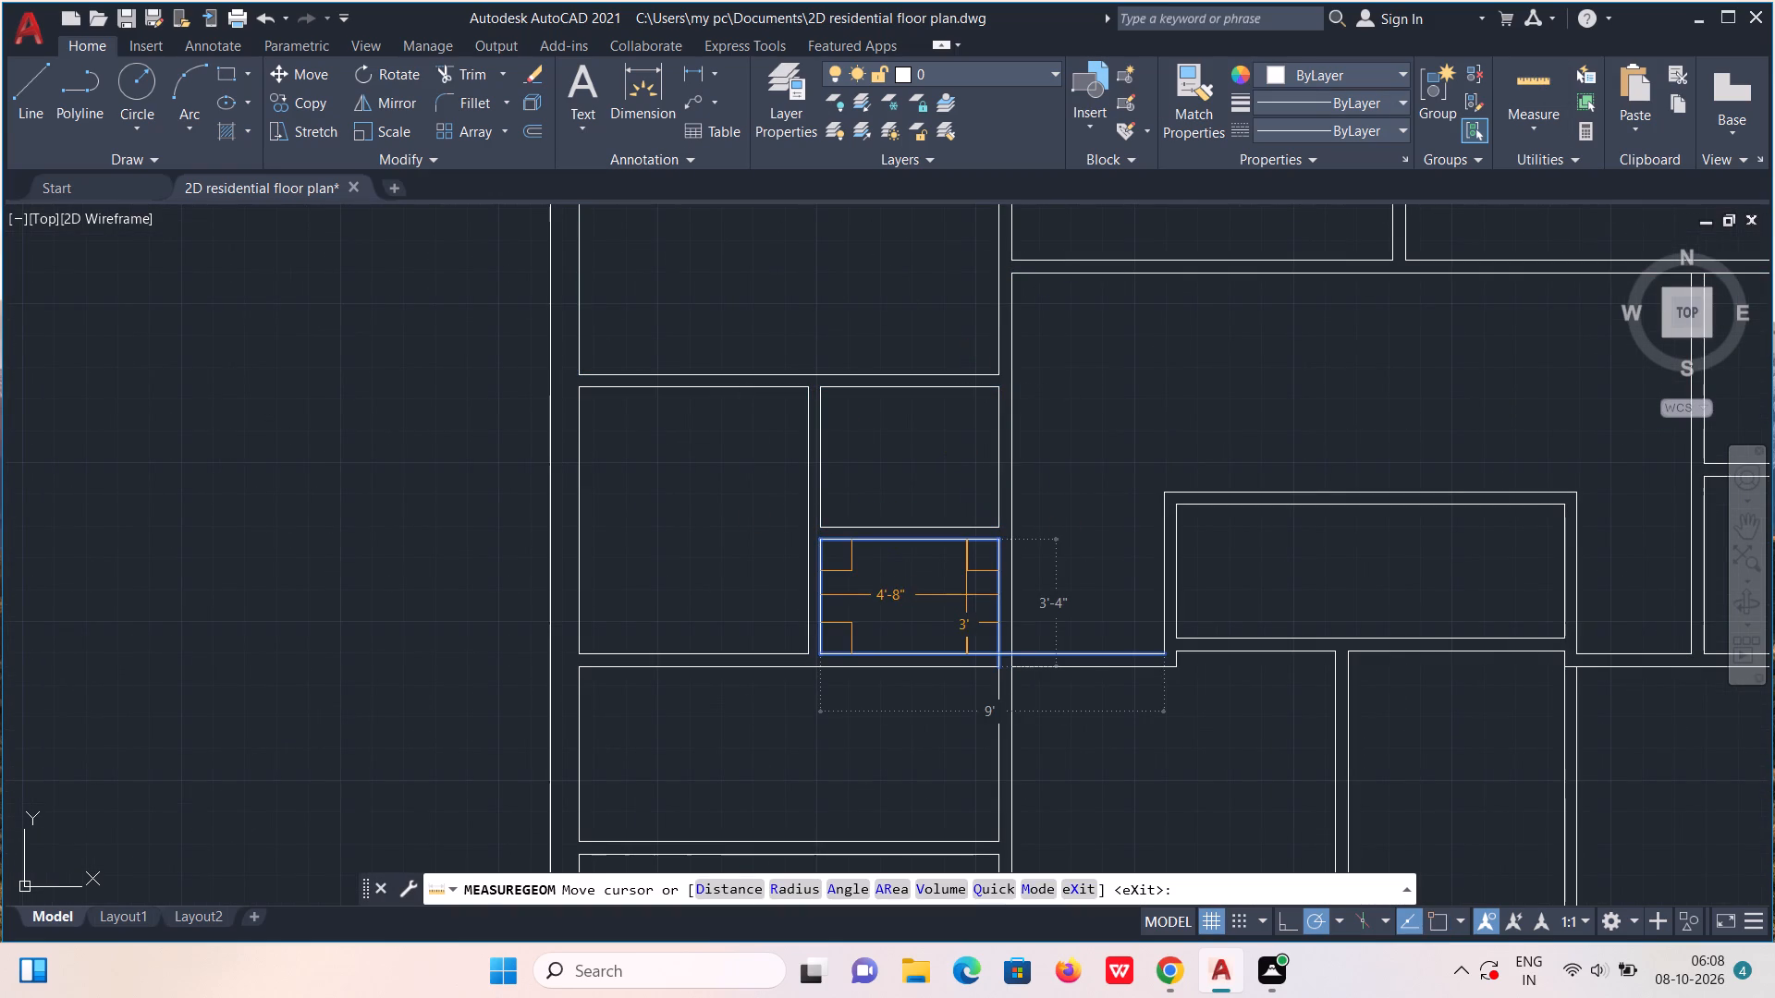
pyautogui.press('Escape')
# Draw a 5'-4" line along the upper compartment's bottom edge, spanning the full thickness of both side walls.
pyautogui.scroll(1, 941, 537)
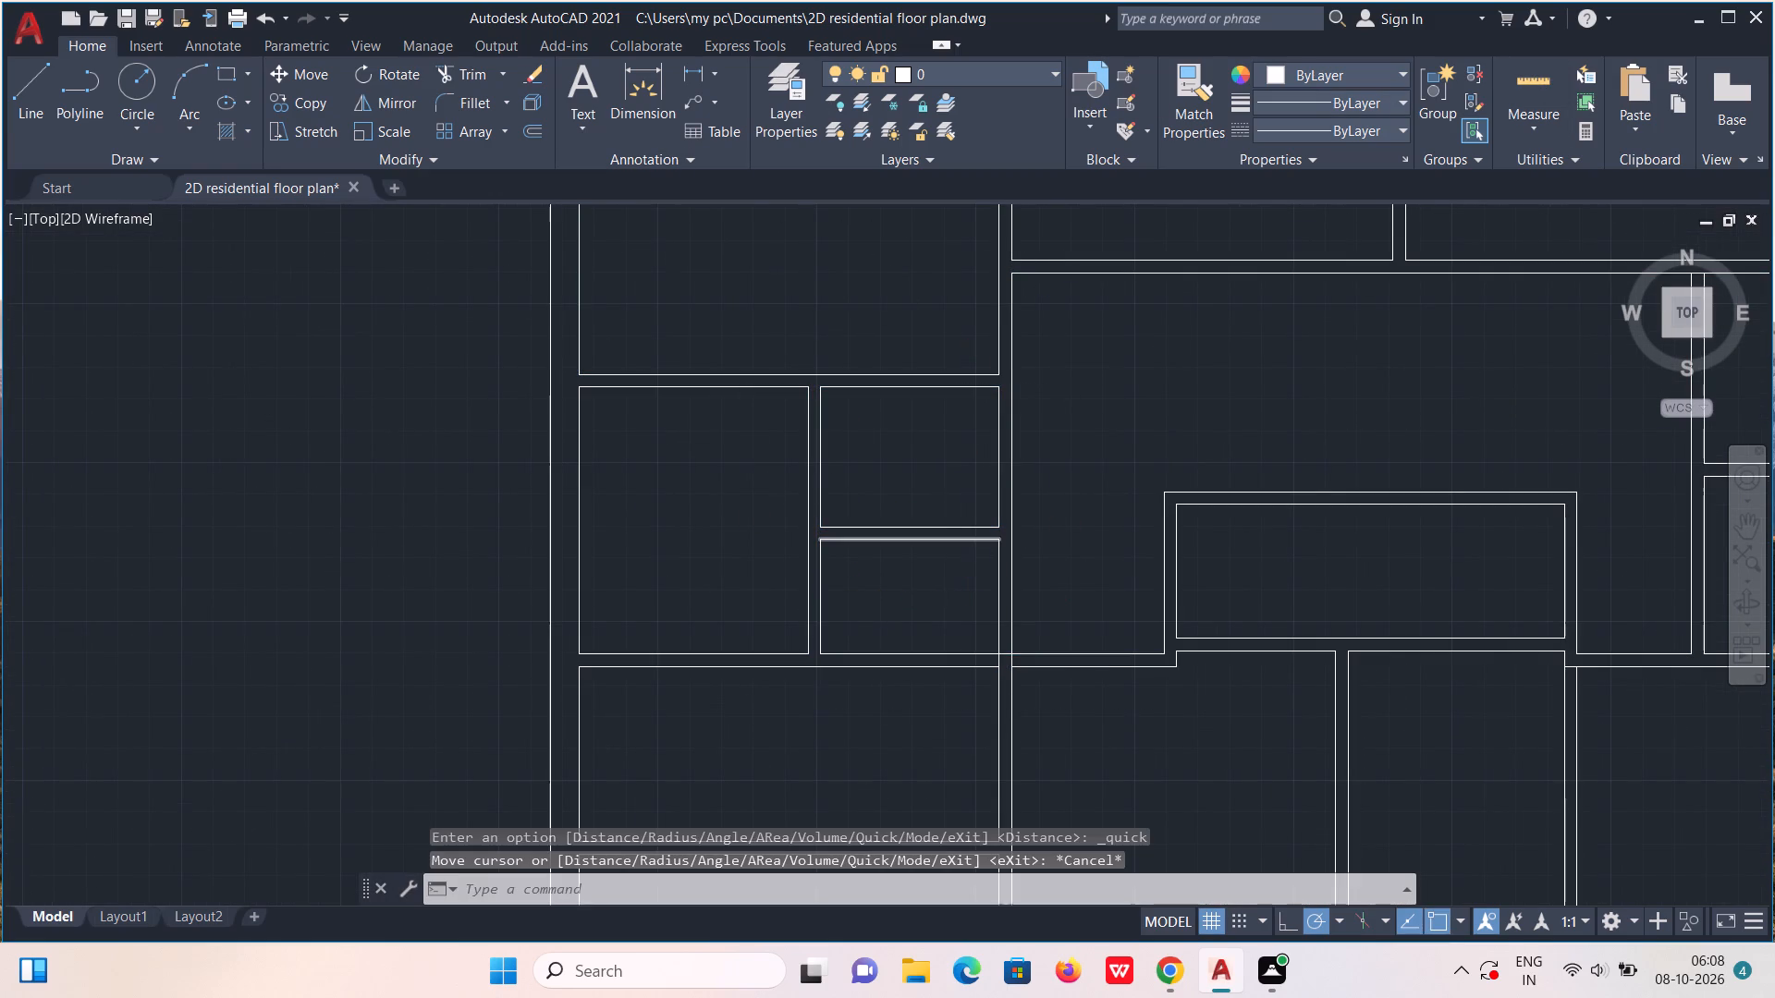
pyautogui.scroll(1, 941, 537)
pyautogui.press('l')
pyautogui.press('Return')
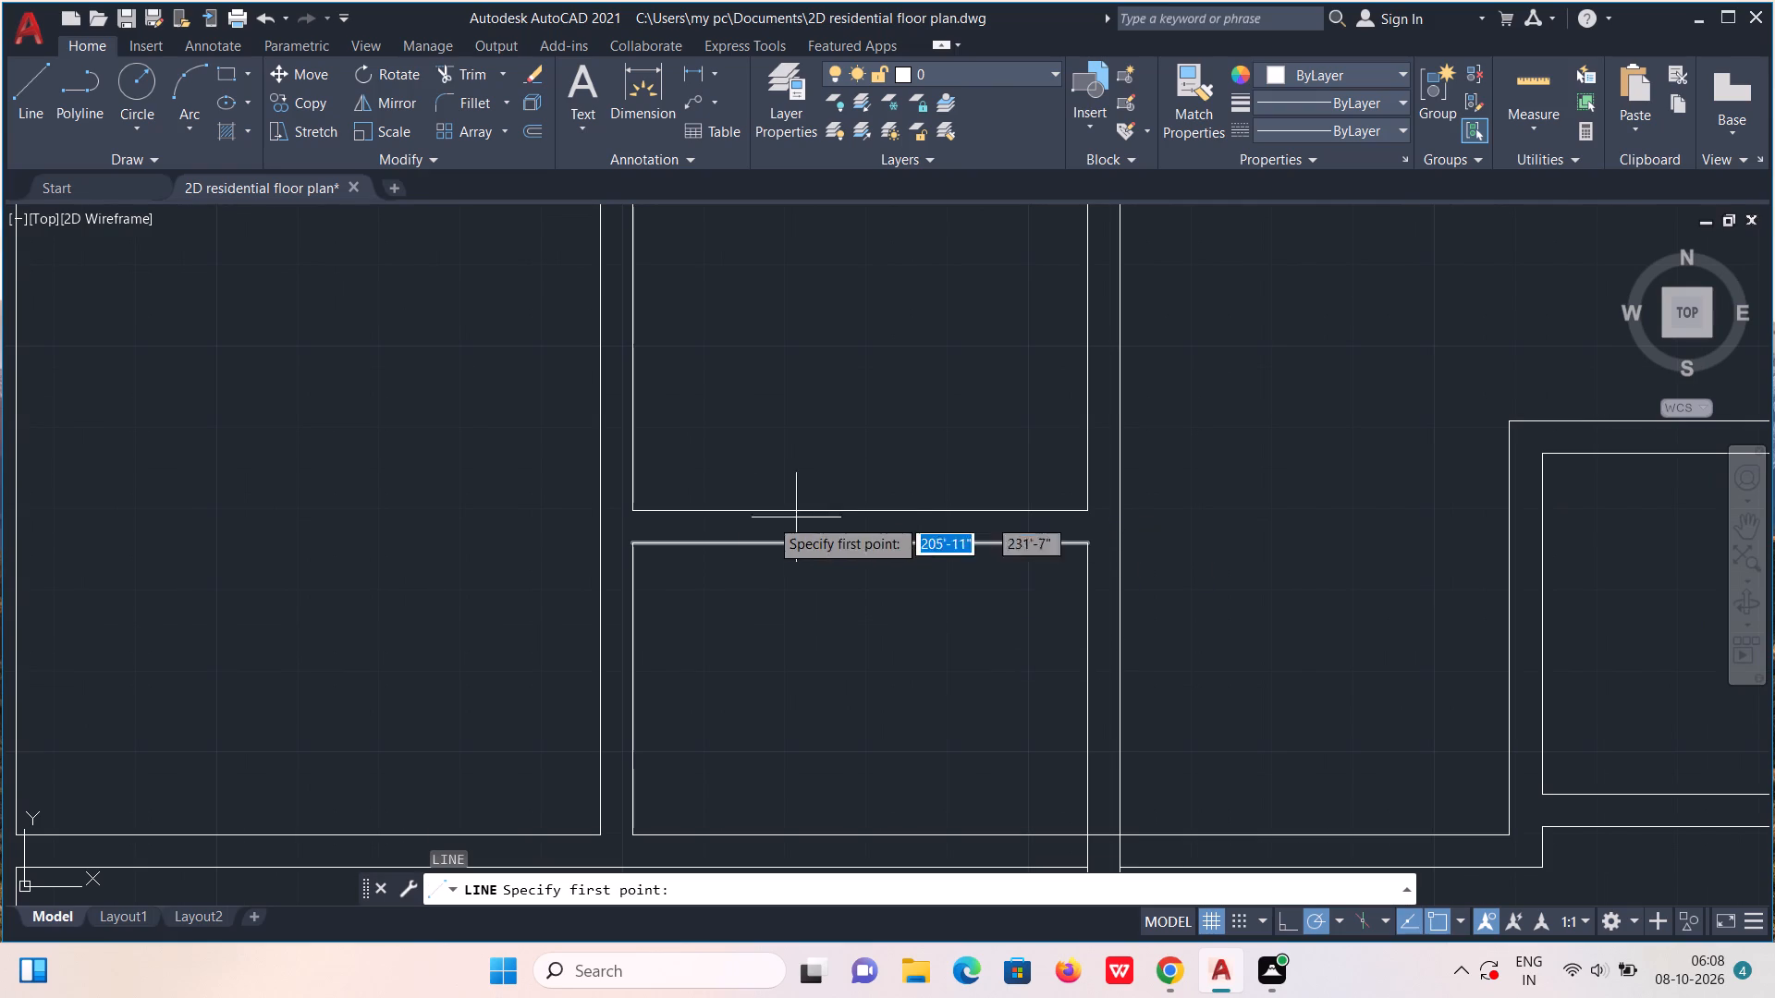
pyautogui.click(635, 507)
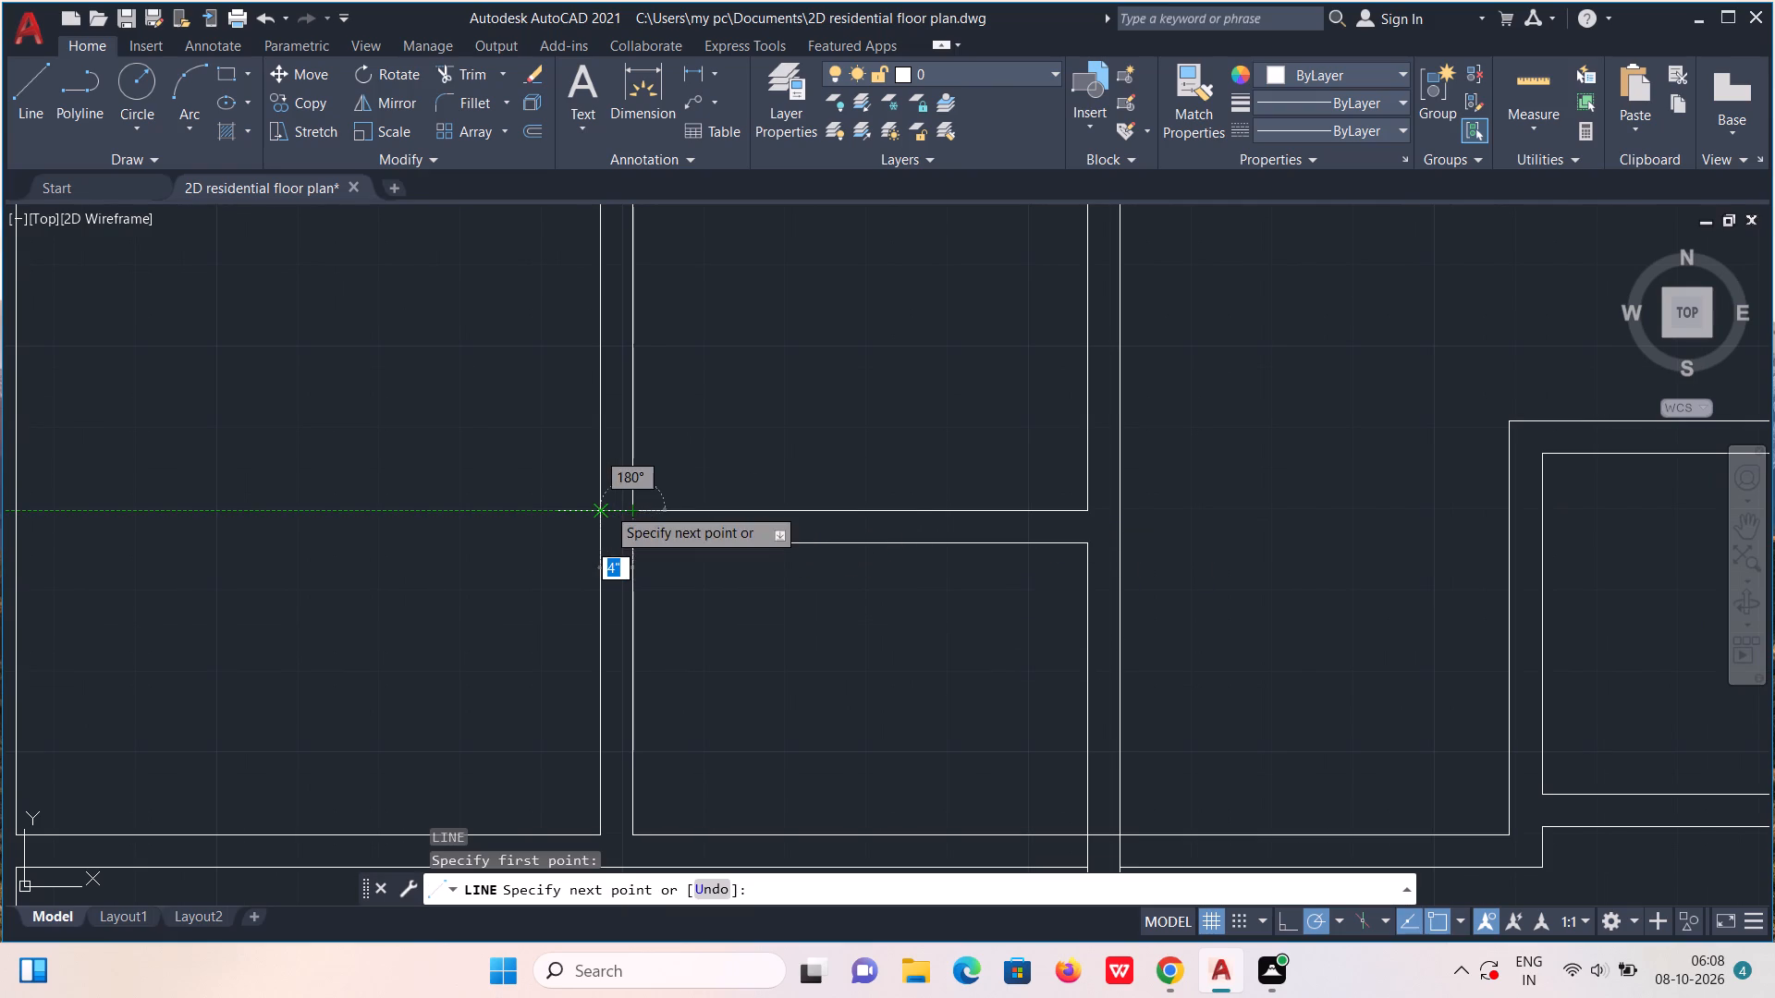
pyautogui.click(604, 505)
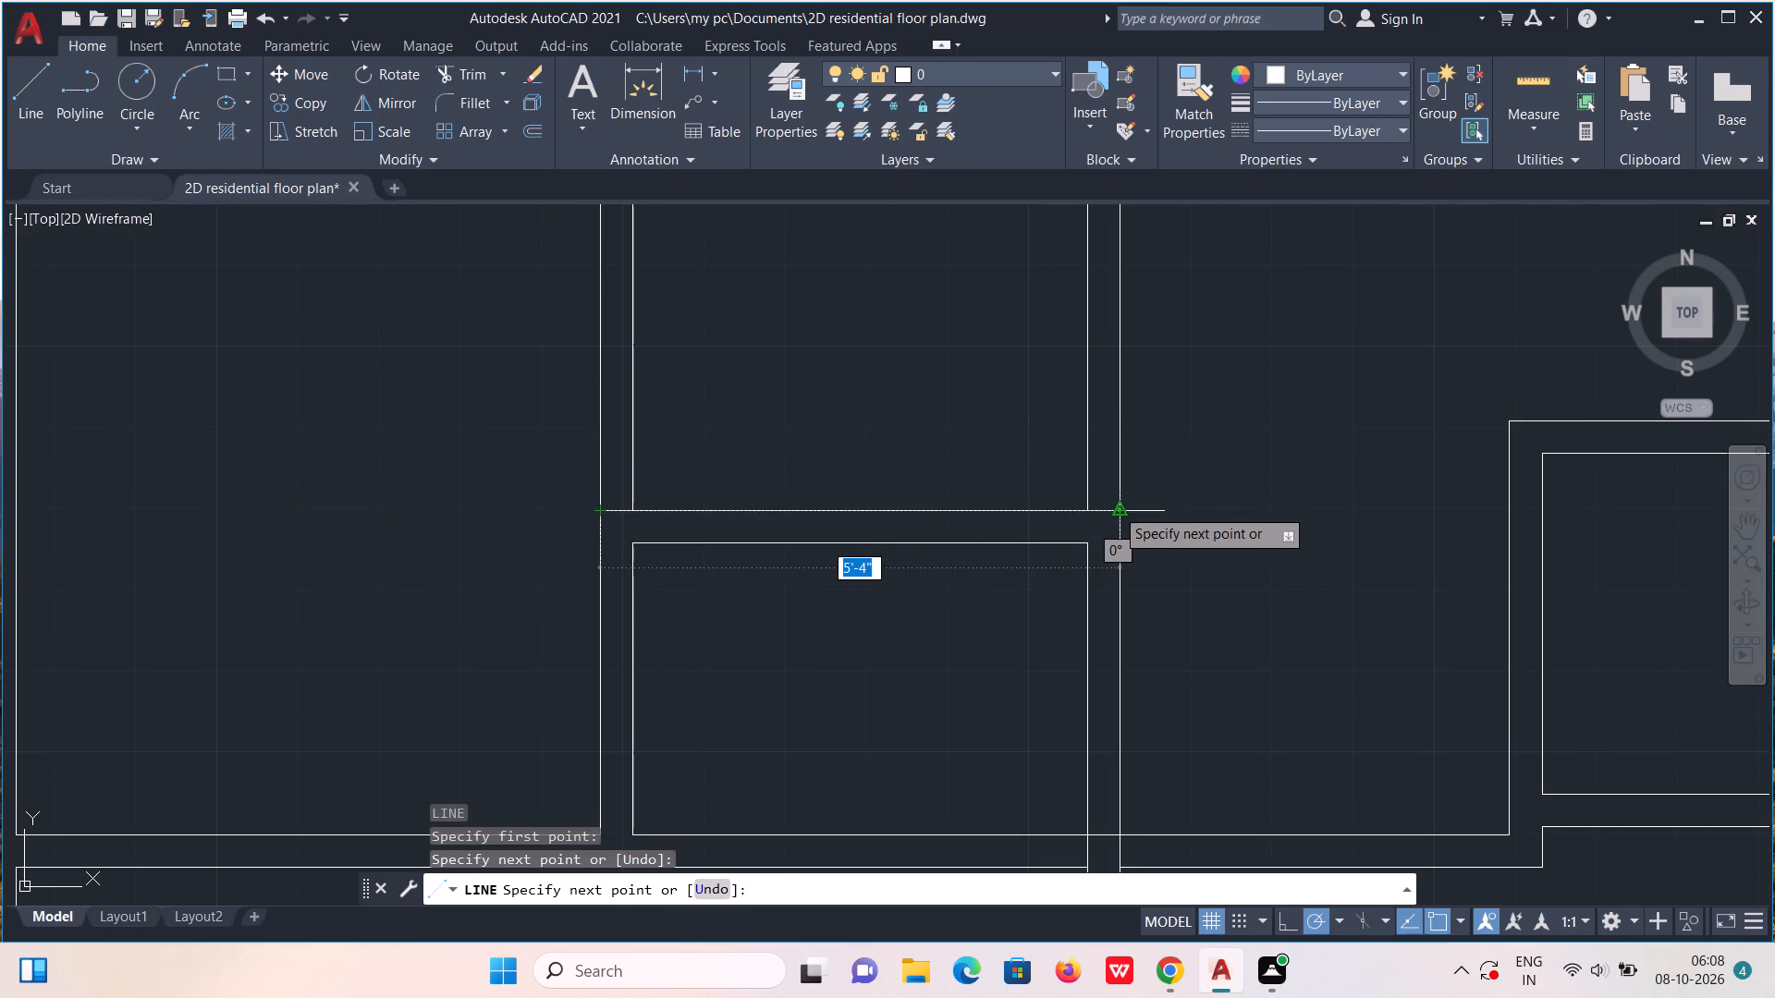
pyautogui.click(1115, 507)
pyautogui.press('Escape')
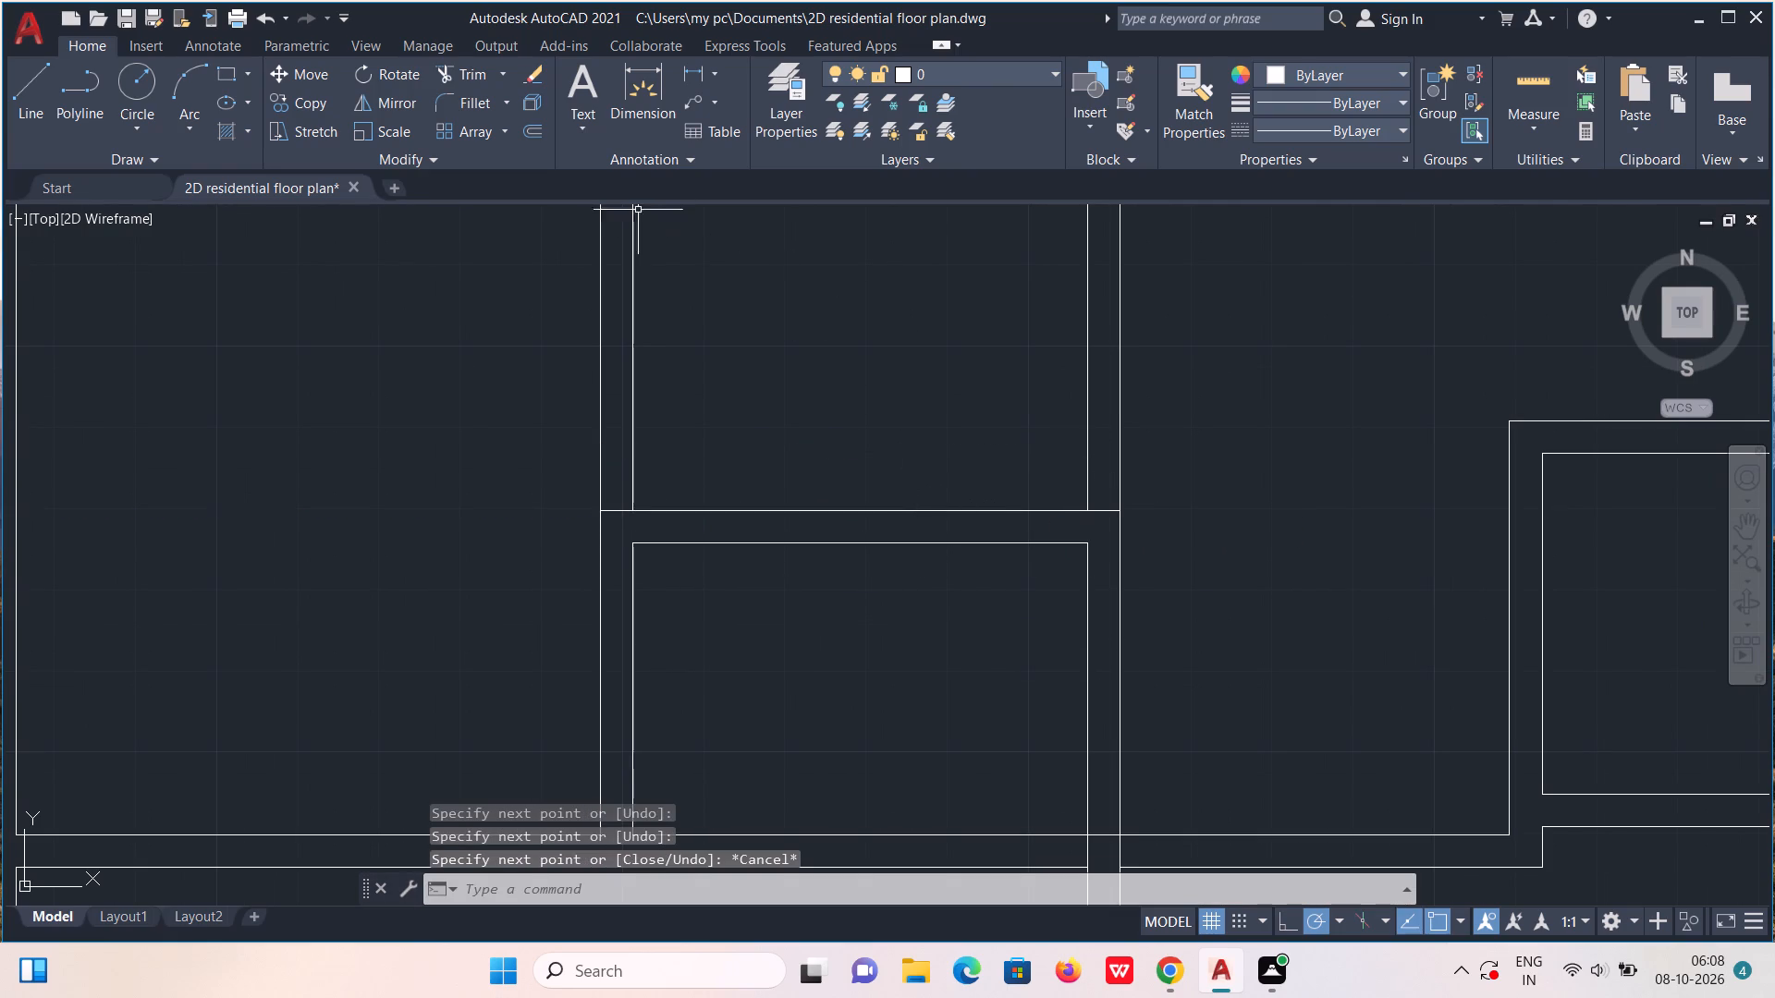
# Offset the spanning line 1' upward, then offset the resulting line another 4" upward to form a new partition.
pyautogui.click(520, 127)
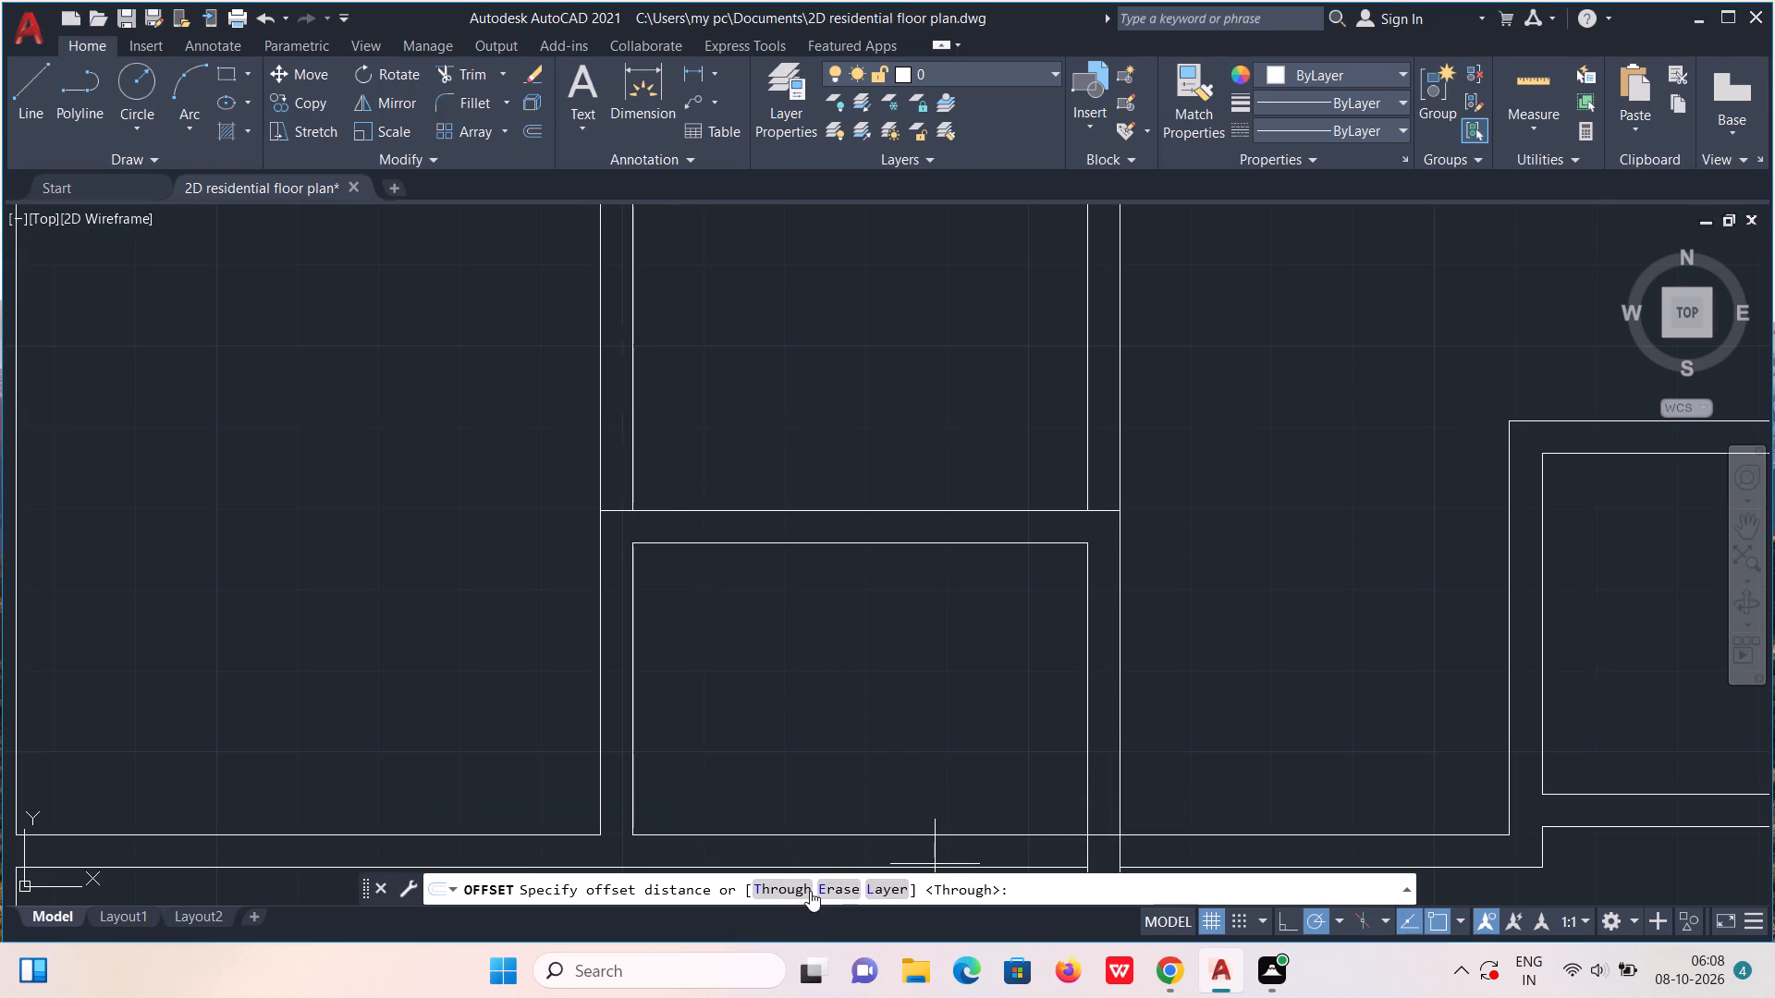
pyautogui.click(799, 883)
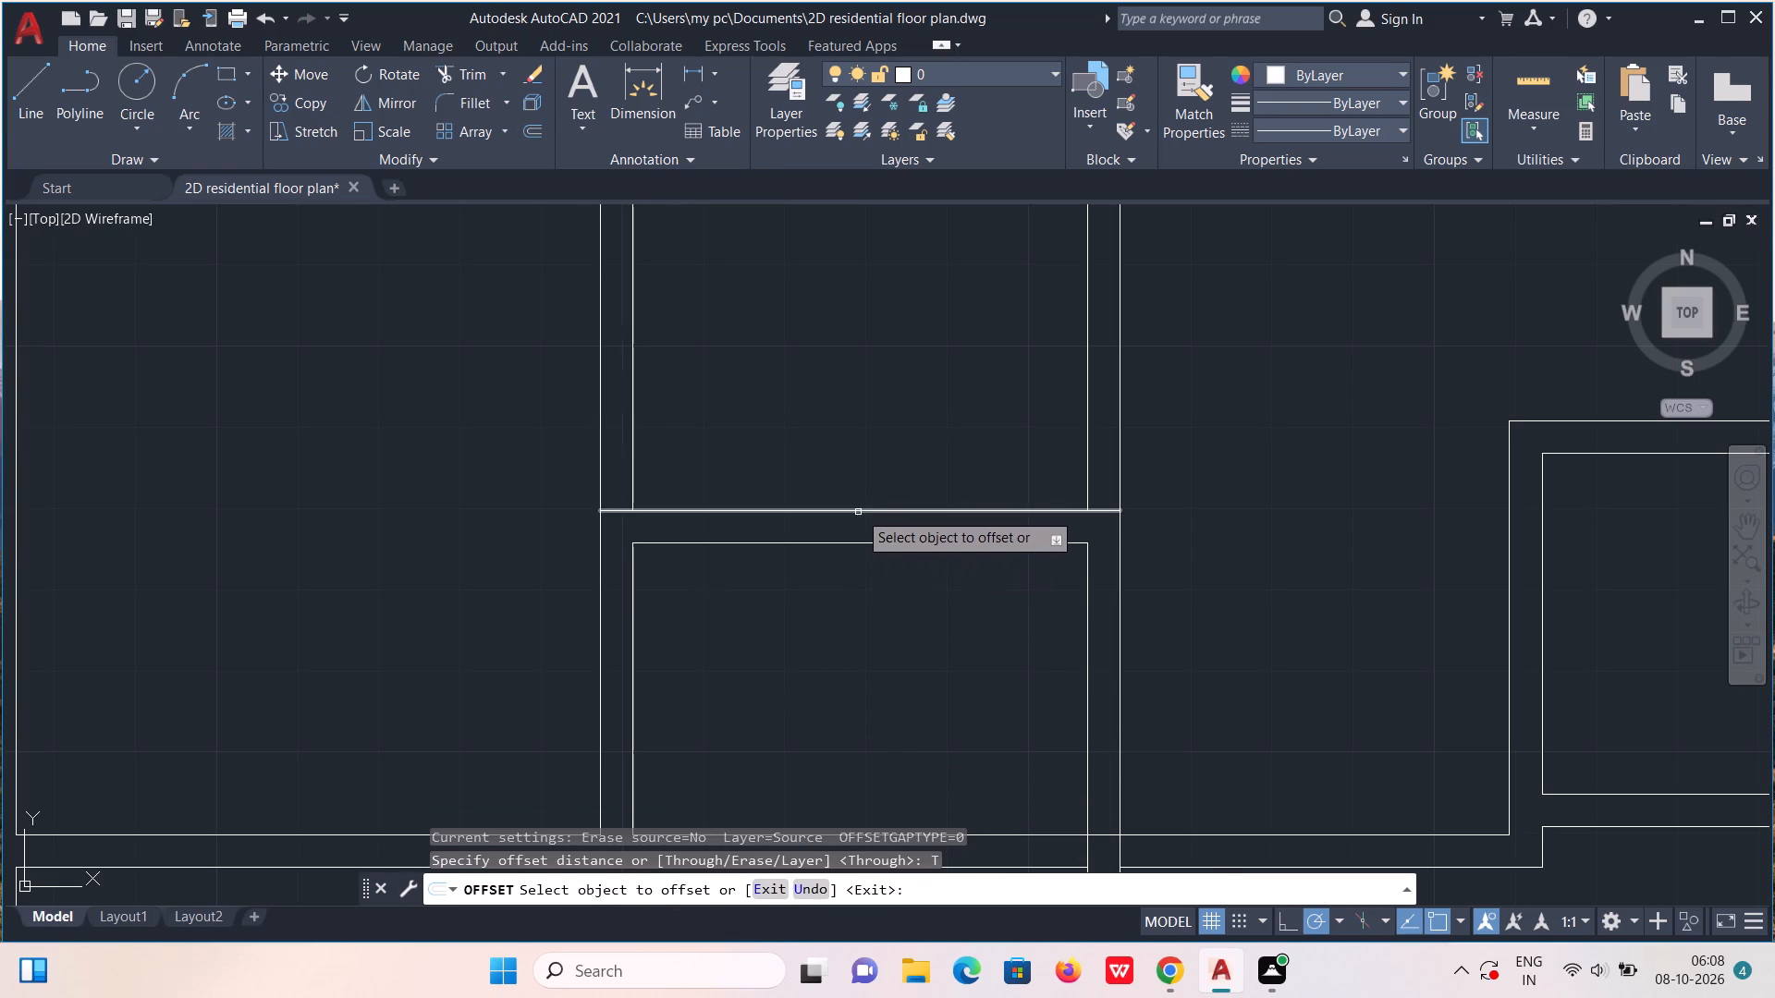
pyautogui.click(858, 511)
pyautogui.write("1'")
pyautogui.press('Return')
pyautogui.click(896, 410)
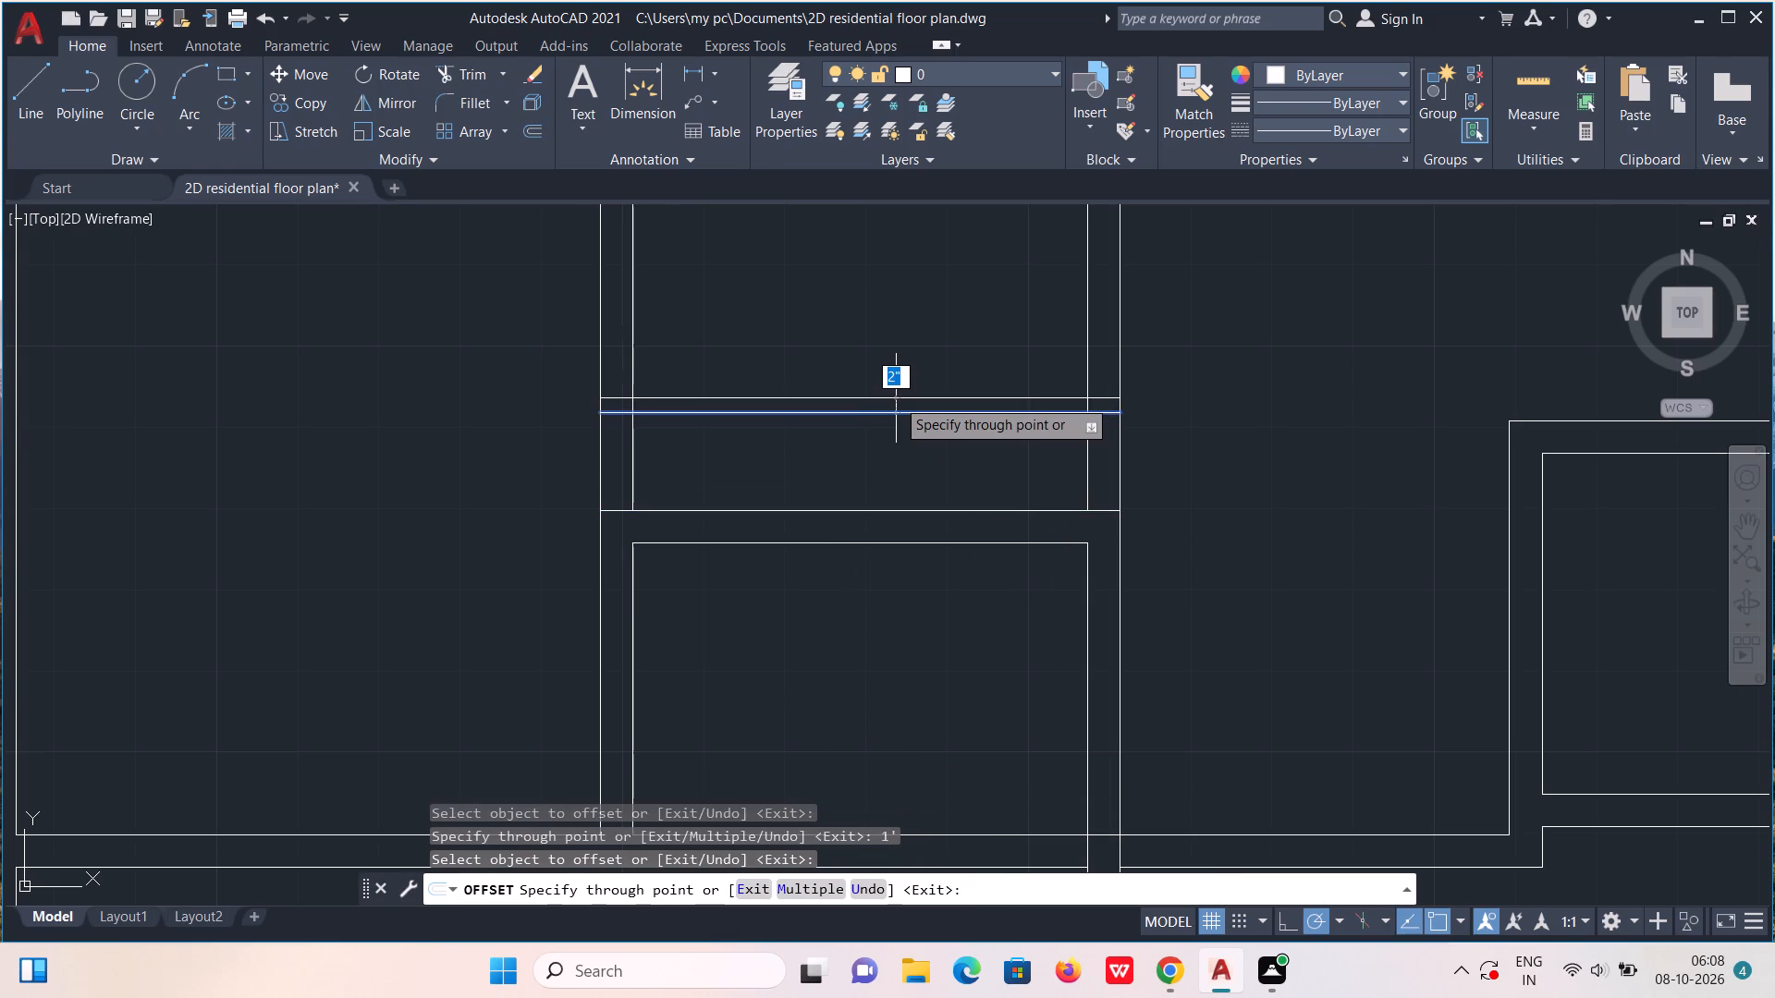
pyautogui.write('4"')
pyautogui.press('Return')
pyautogui.scroll(-2, 893, 397)
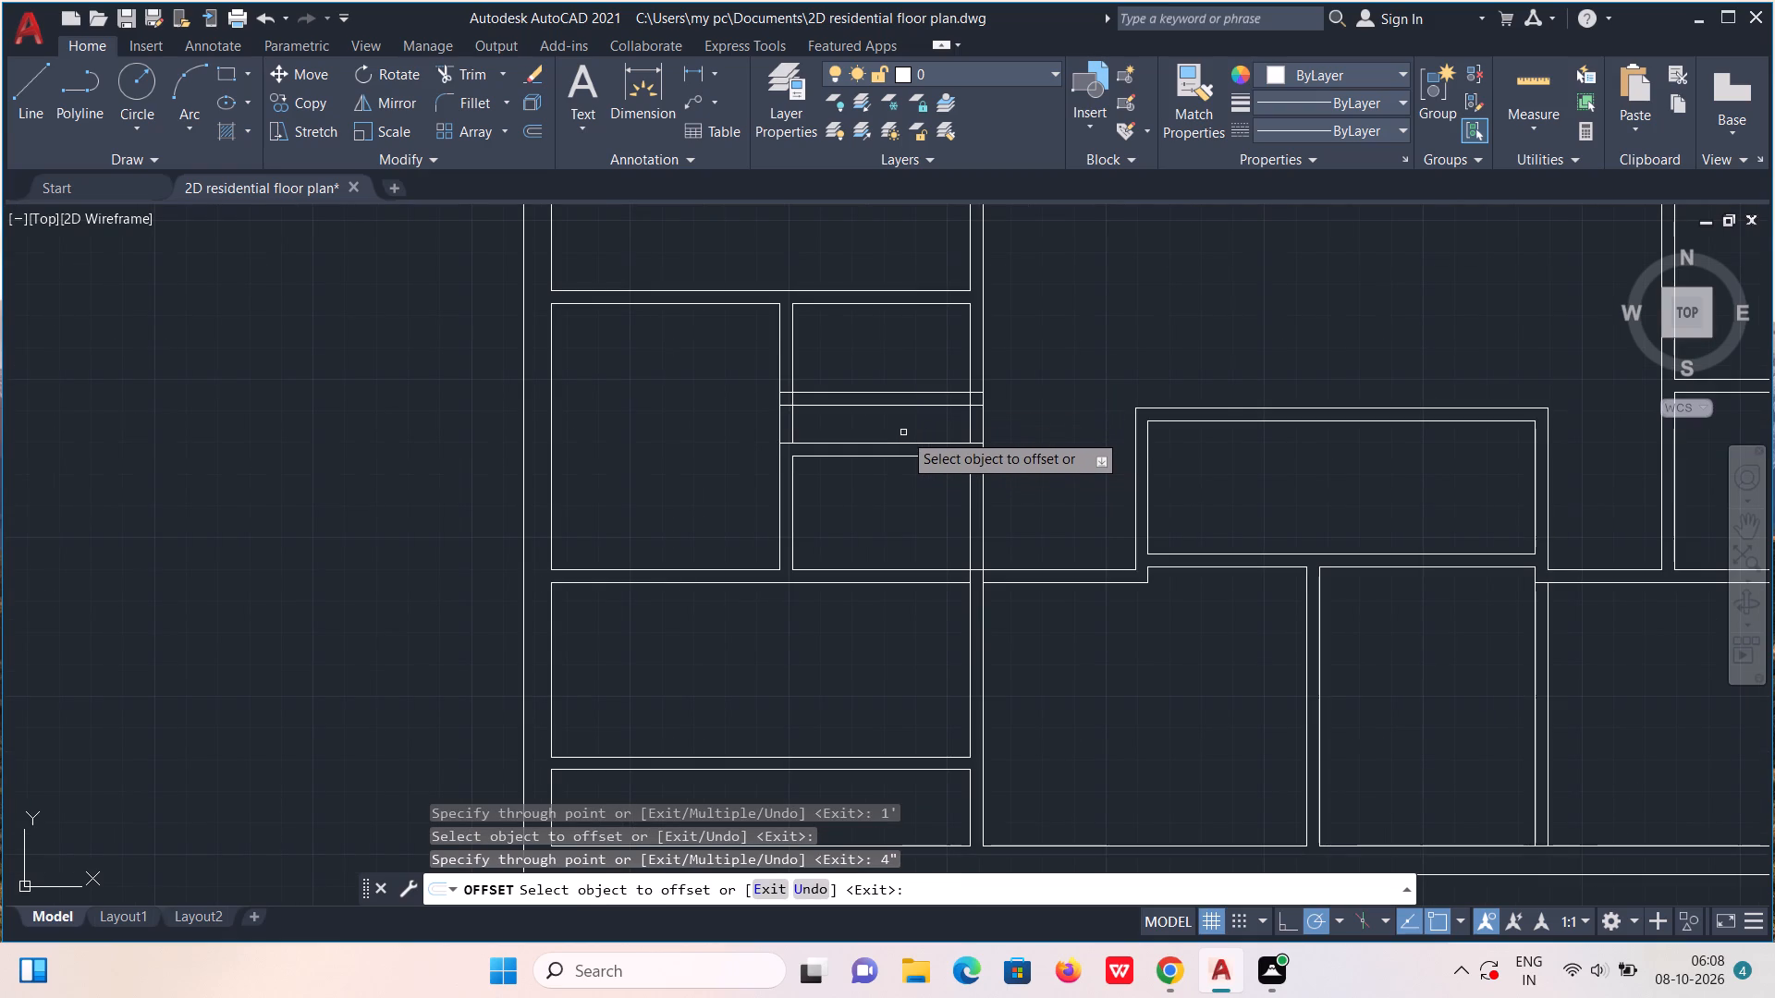
pyautogui.press('Escape')
# Draw a line along the lower compartment's top edge, from the west partition's far line to the east wall's far line.
pyautogui.moveTo(899, 343); pyautogui.dragTo(943, 533, button='middle')
pyautogui.scroll(1, 943, 533)
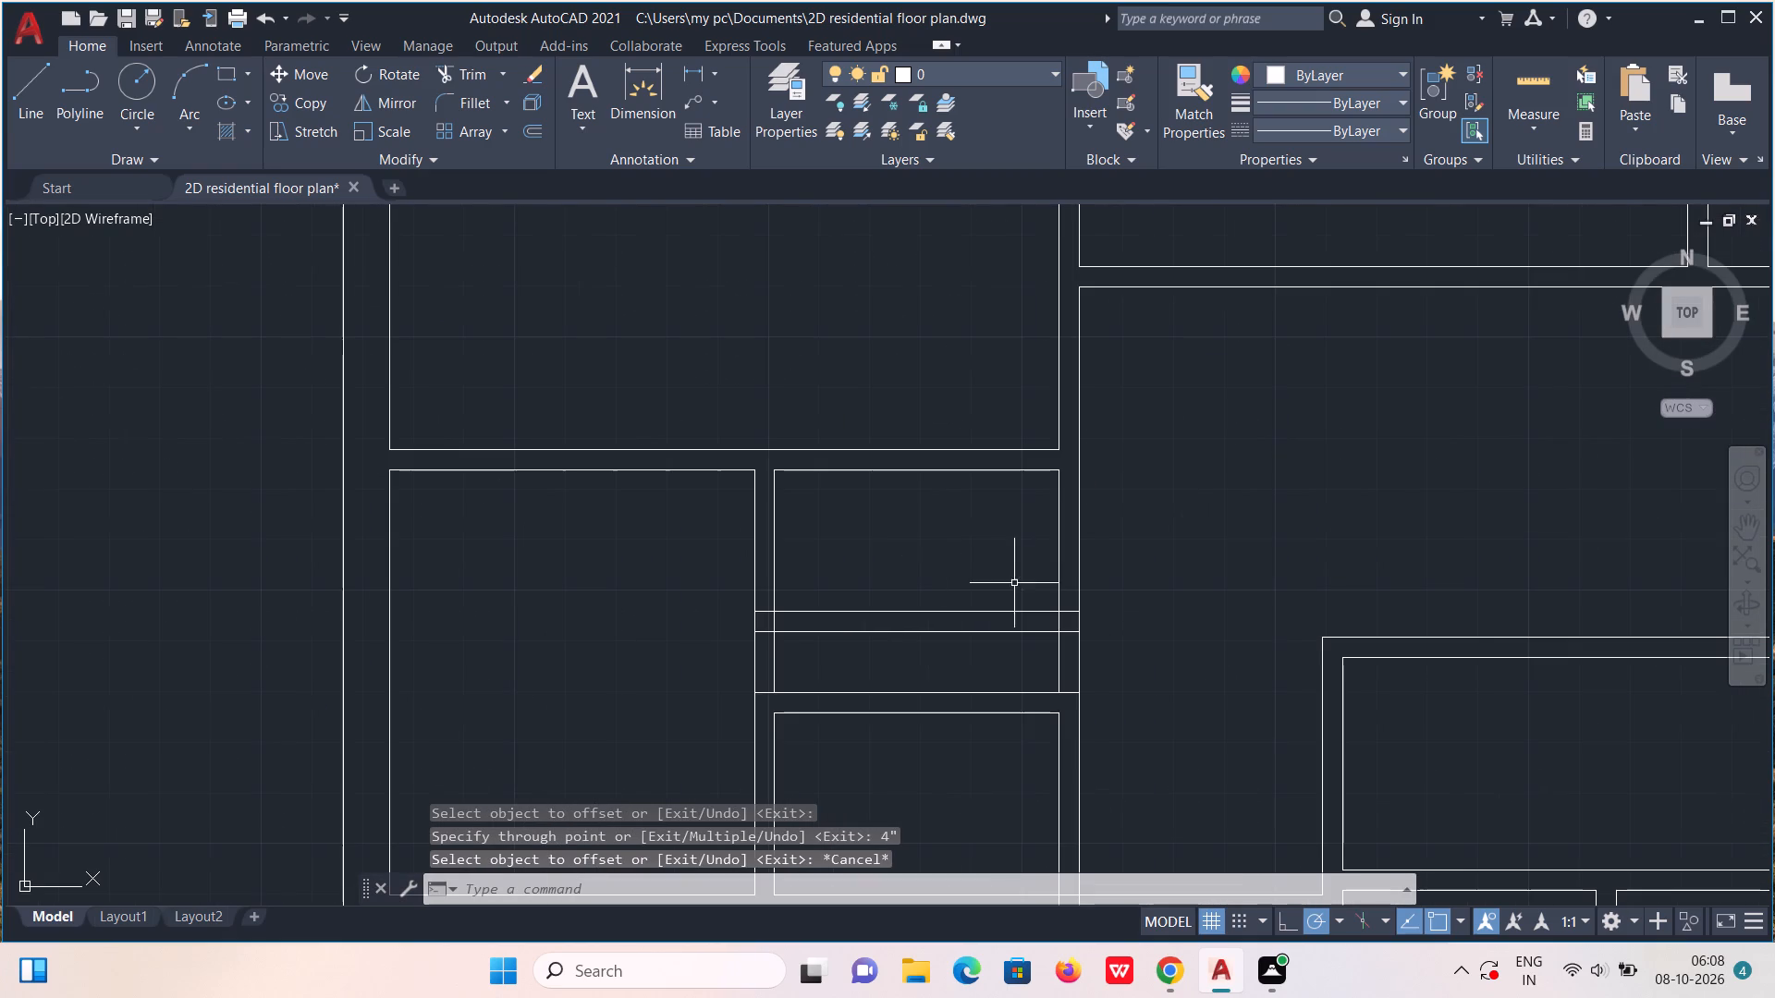
pyautogui.scroll(-1, 982, 516)
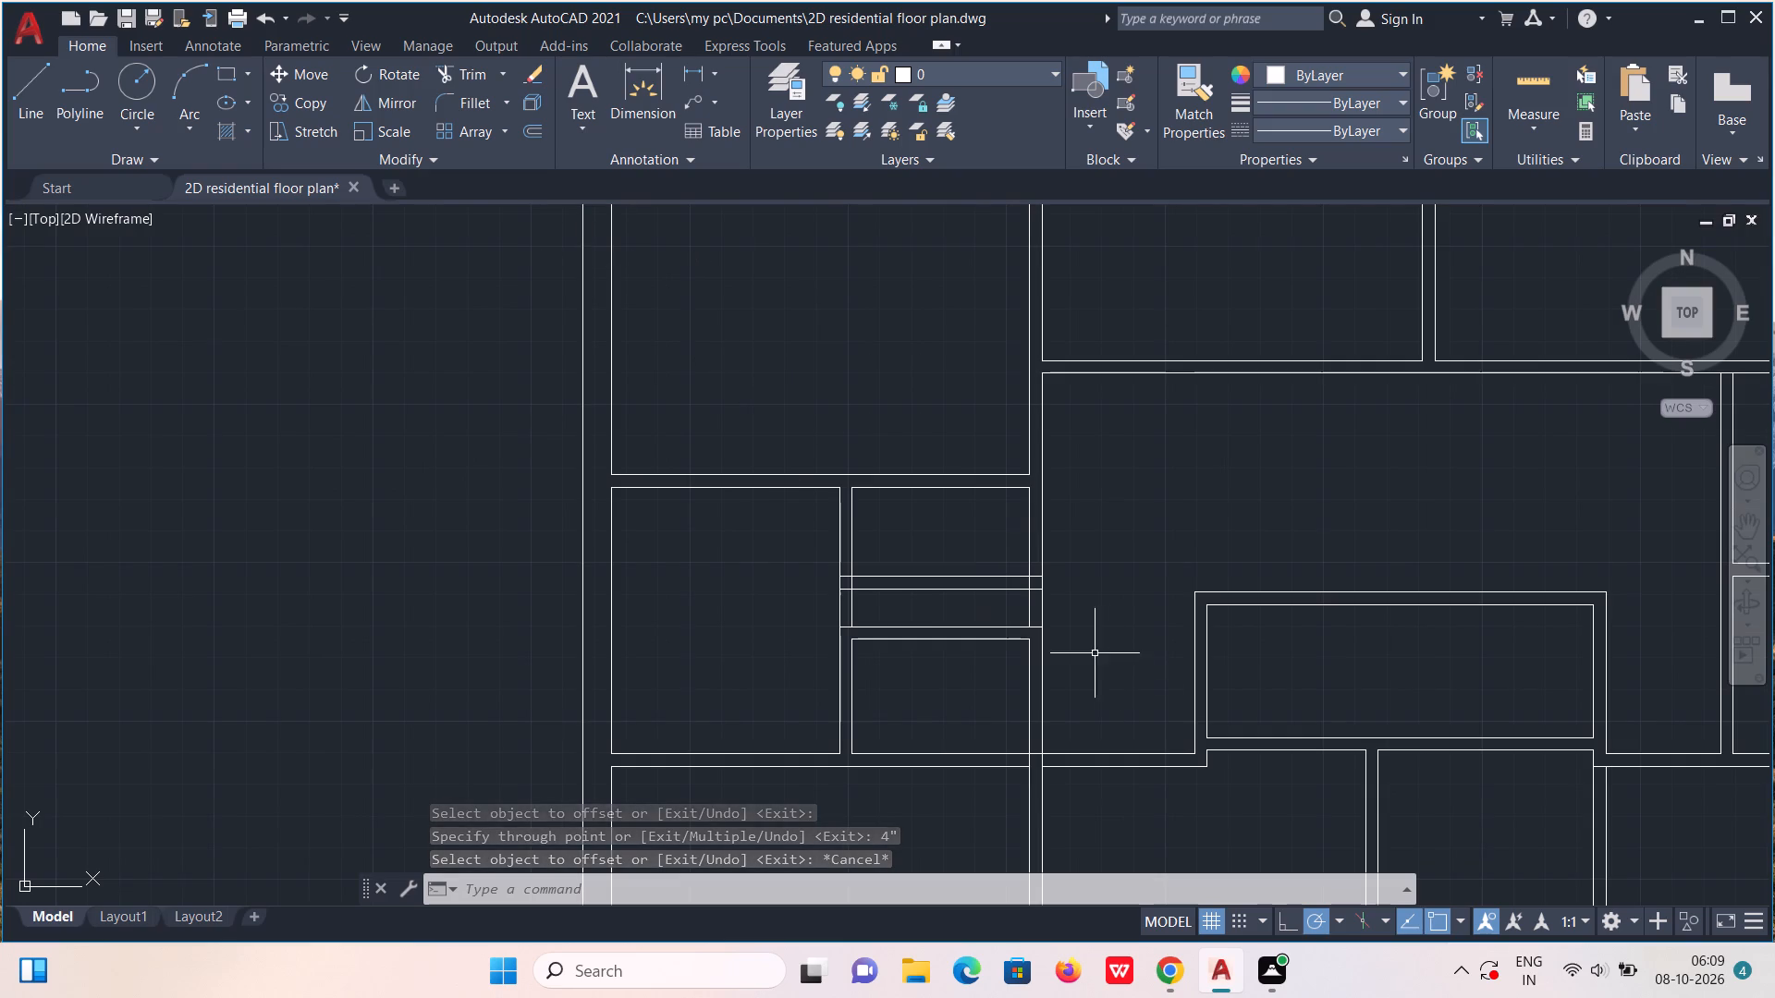
pyautogui.scroll(2, 1089, 649)
pyautogui.press('l')
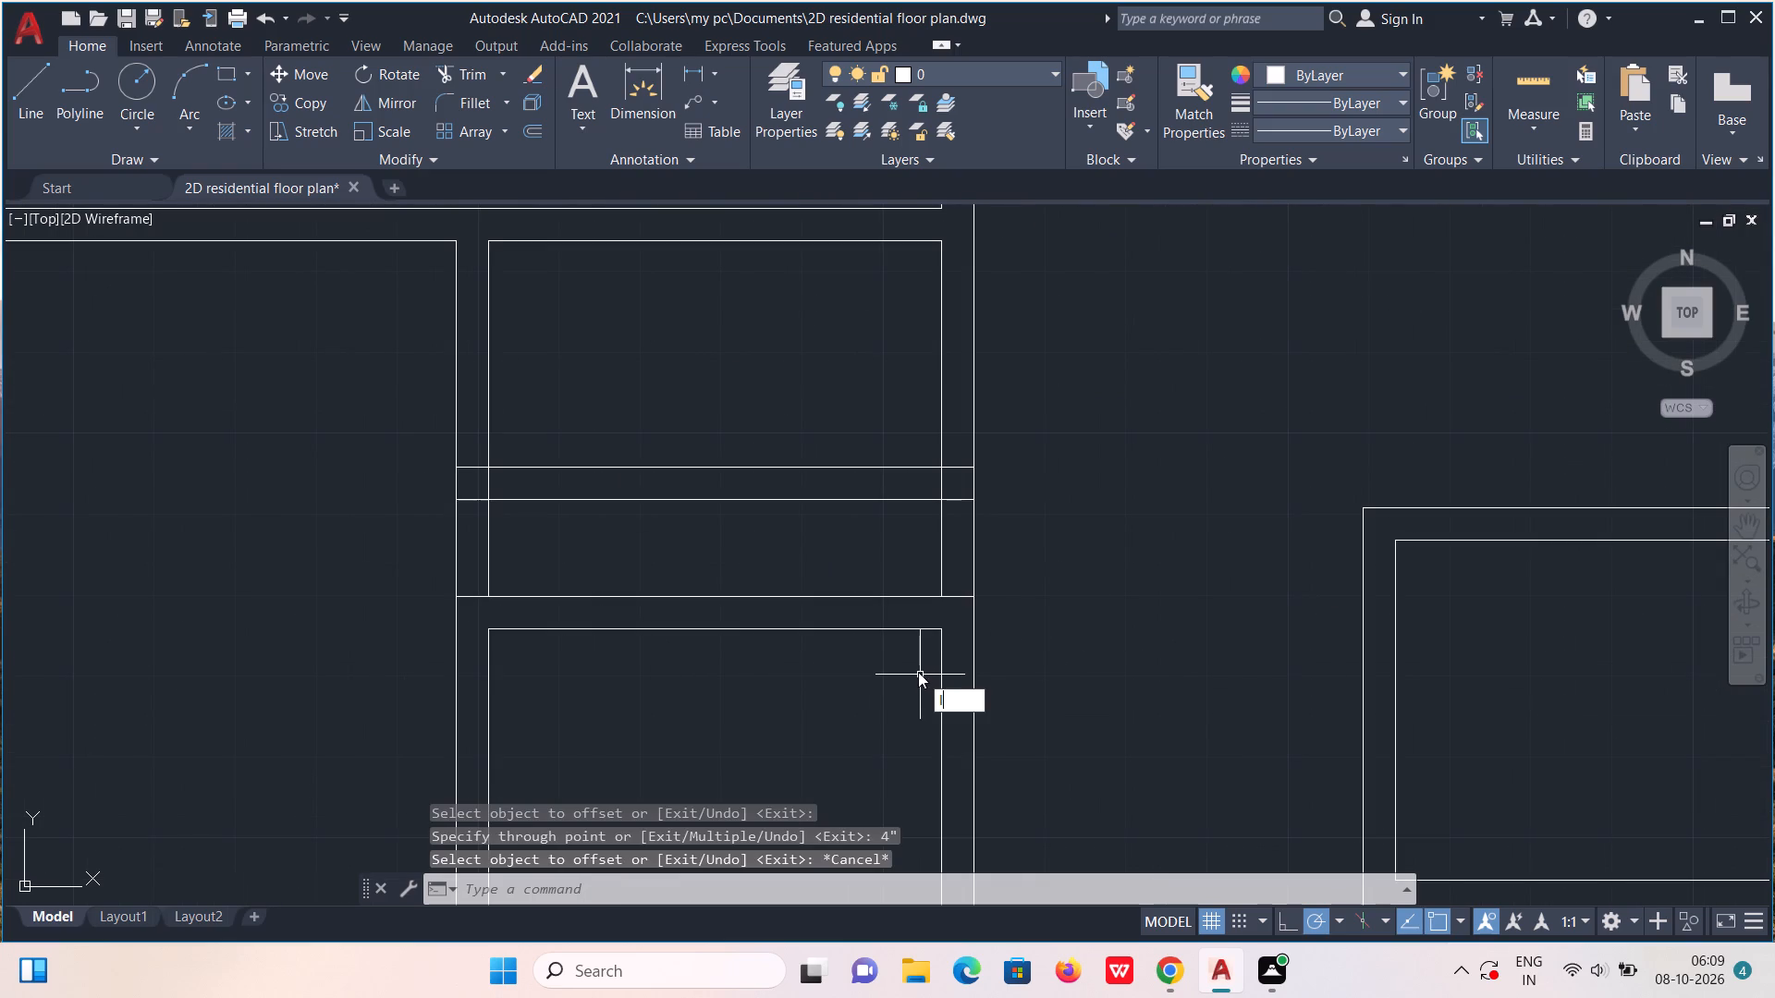
pyautogui.press('Return')
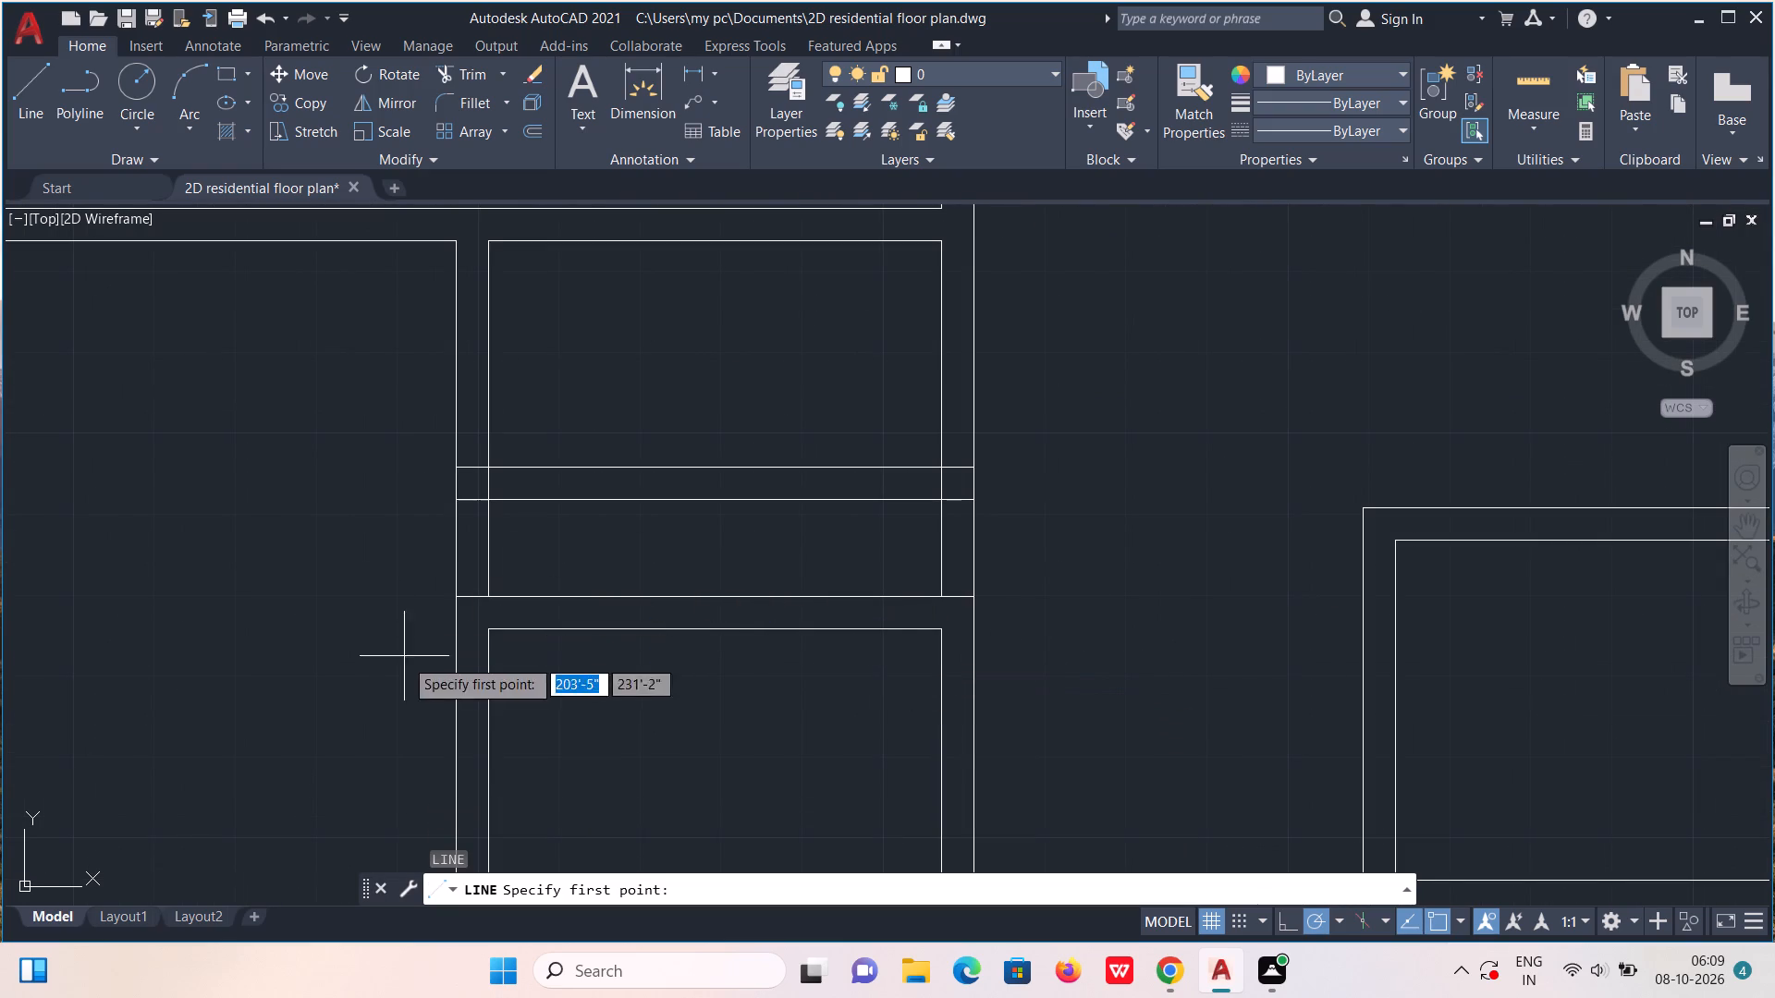
pyautogui.click(486, 632)
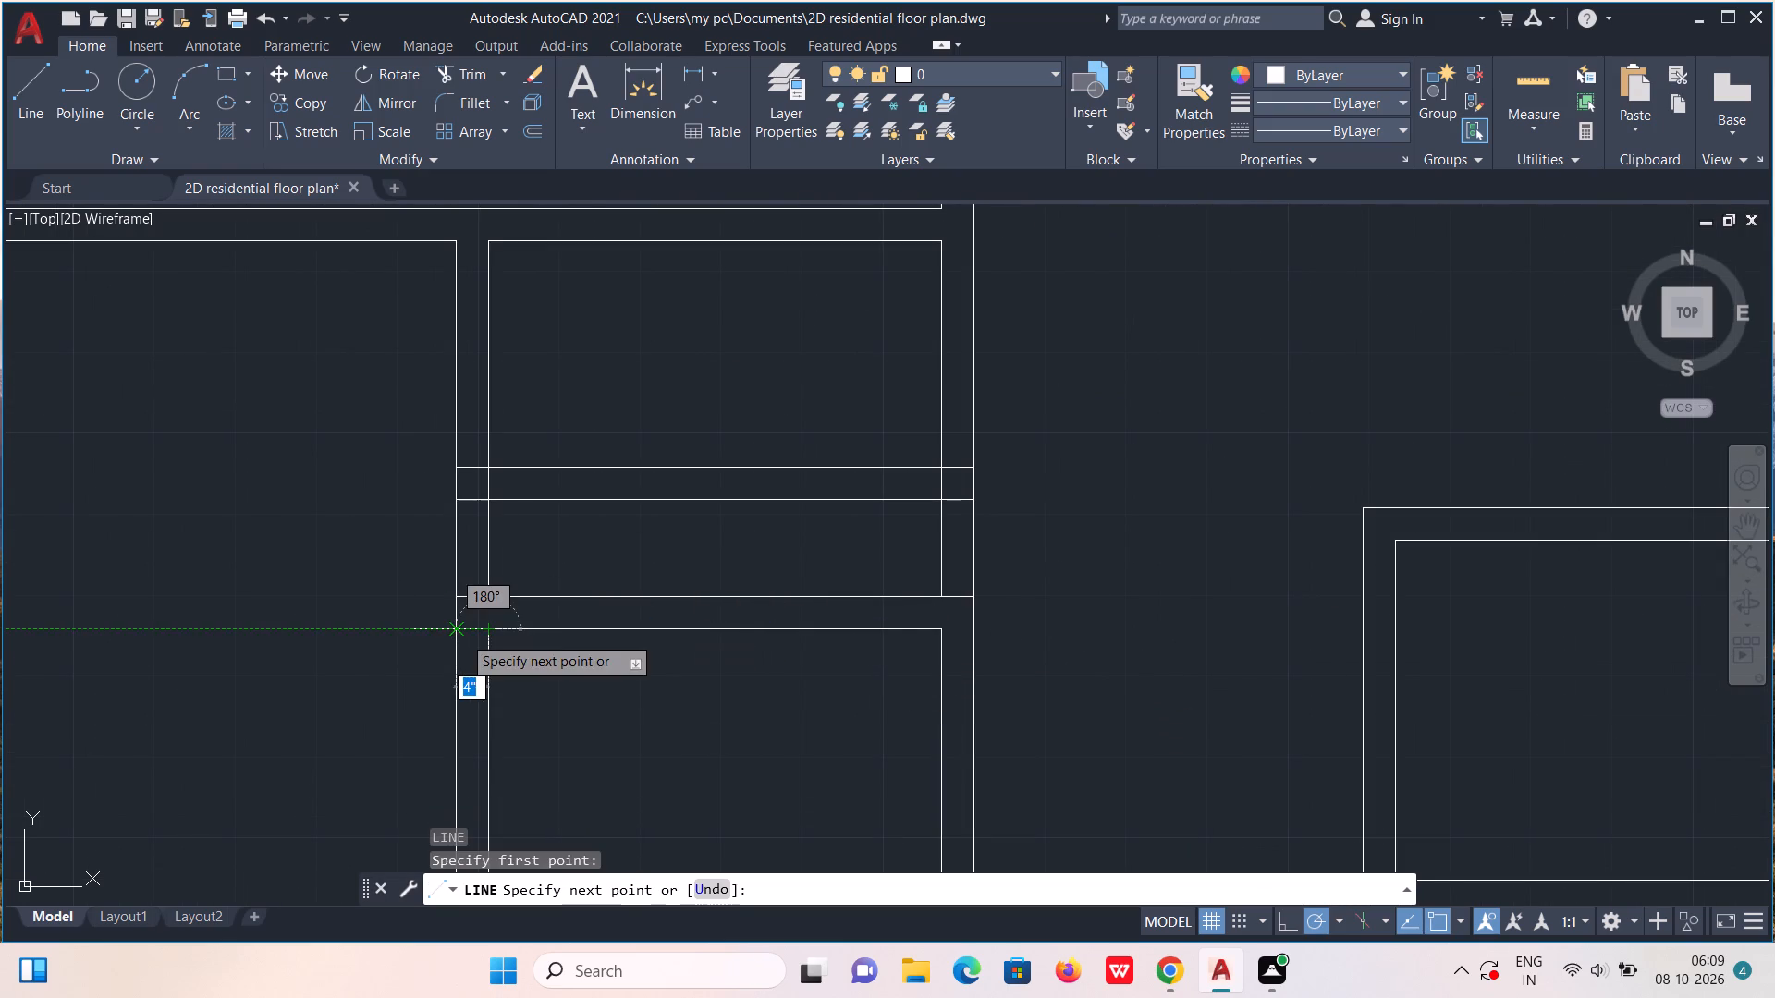
pyautogui.click(462, 635)
pyautogui.click(977, 636)
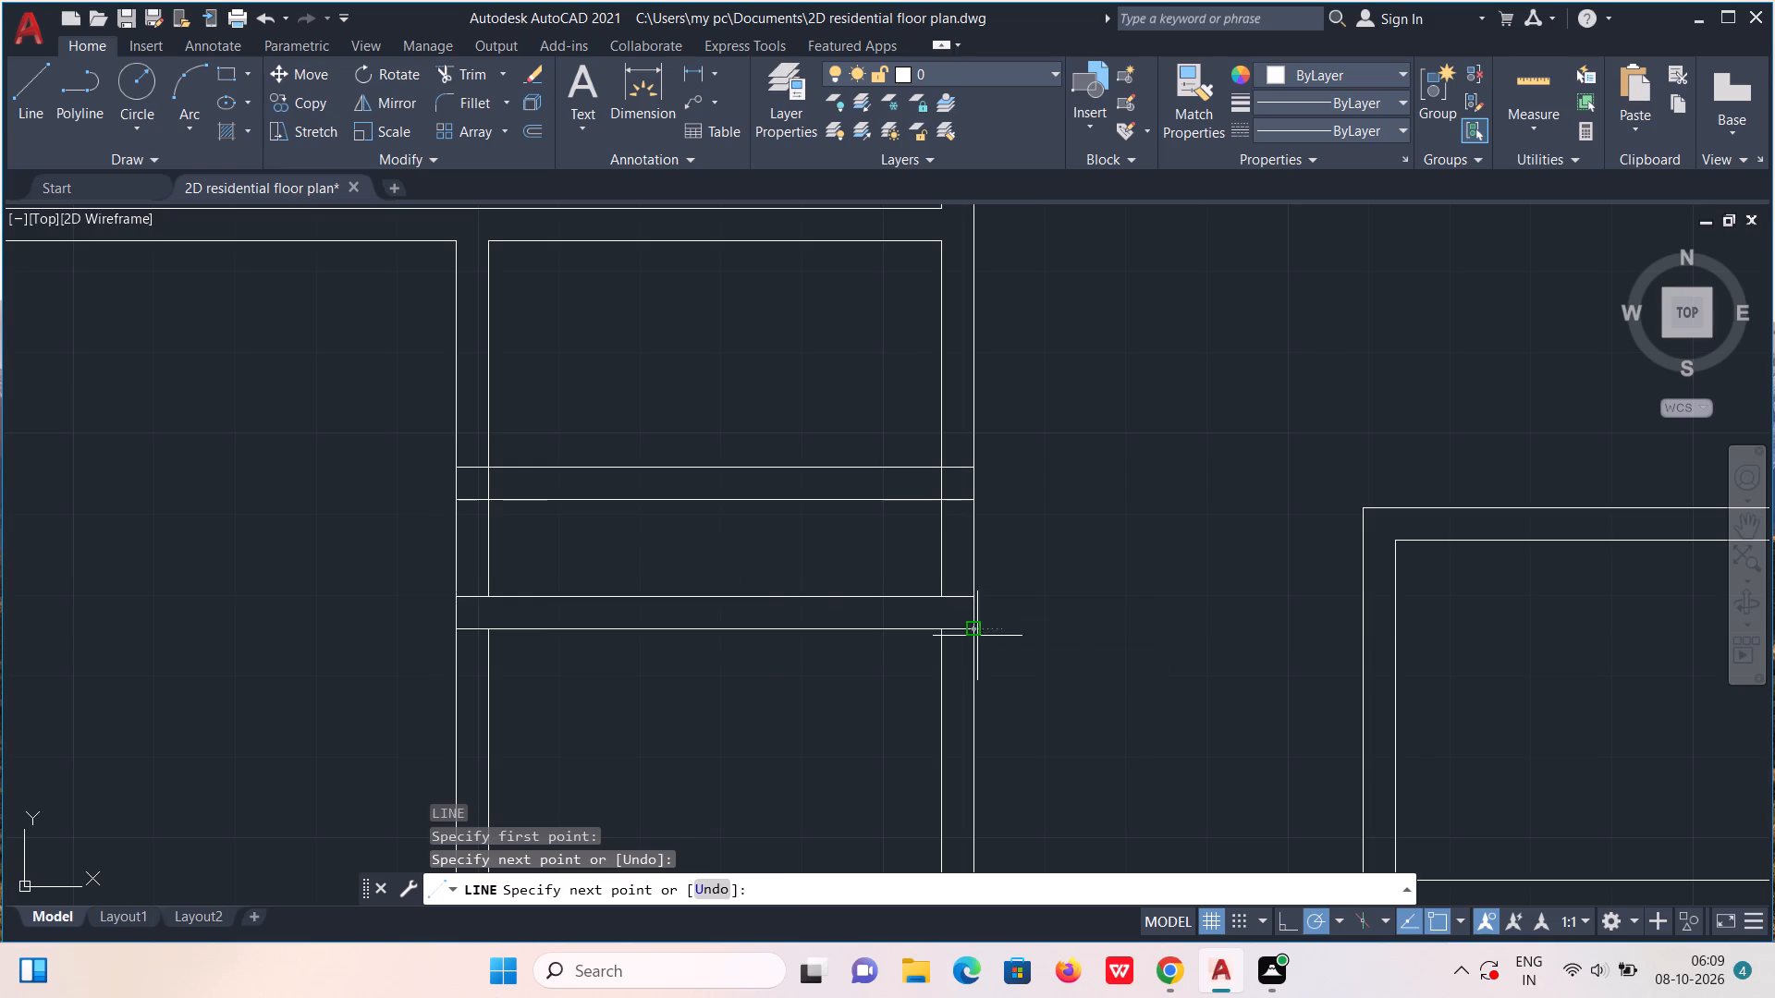
pyautogui.press('Escape')
# Trim away both horizontal lines of the old partition between the two small compartments, including their stubs inside the side walls.
pyautogui.click(459, 70)
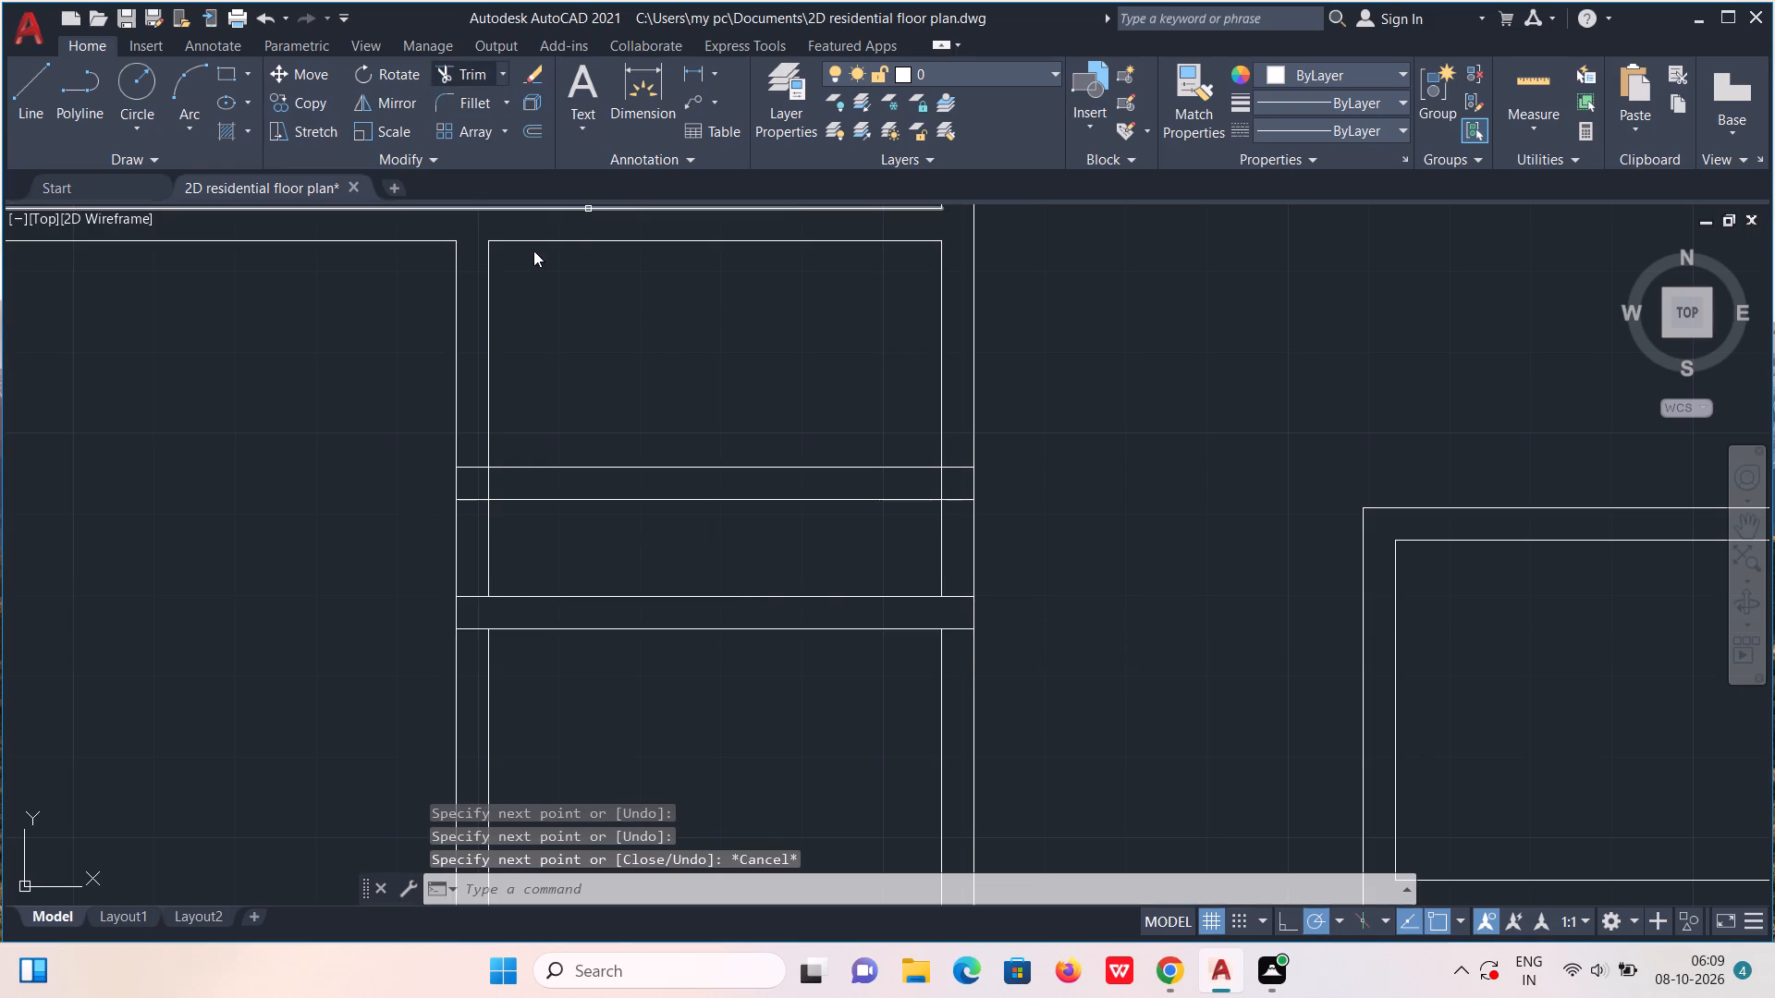
pyautogui.moveTo(750, 561); pyautogui.dragTo(765, 694)
pyautogui.moveTo(471, 583); pyautogui.dragTo(483, 658)
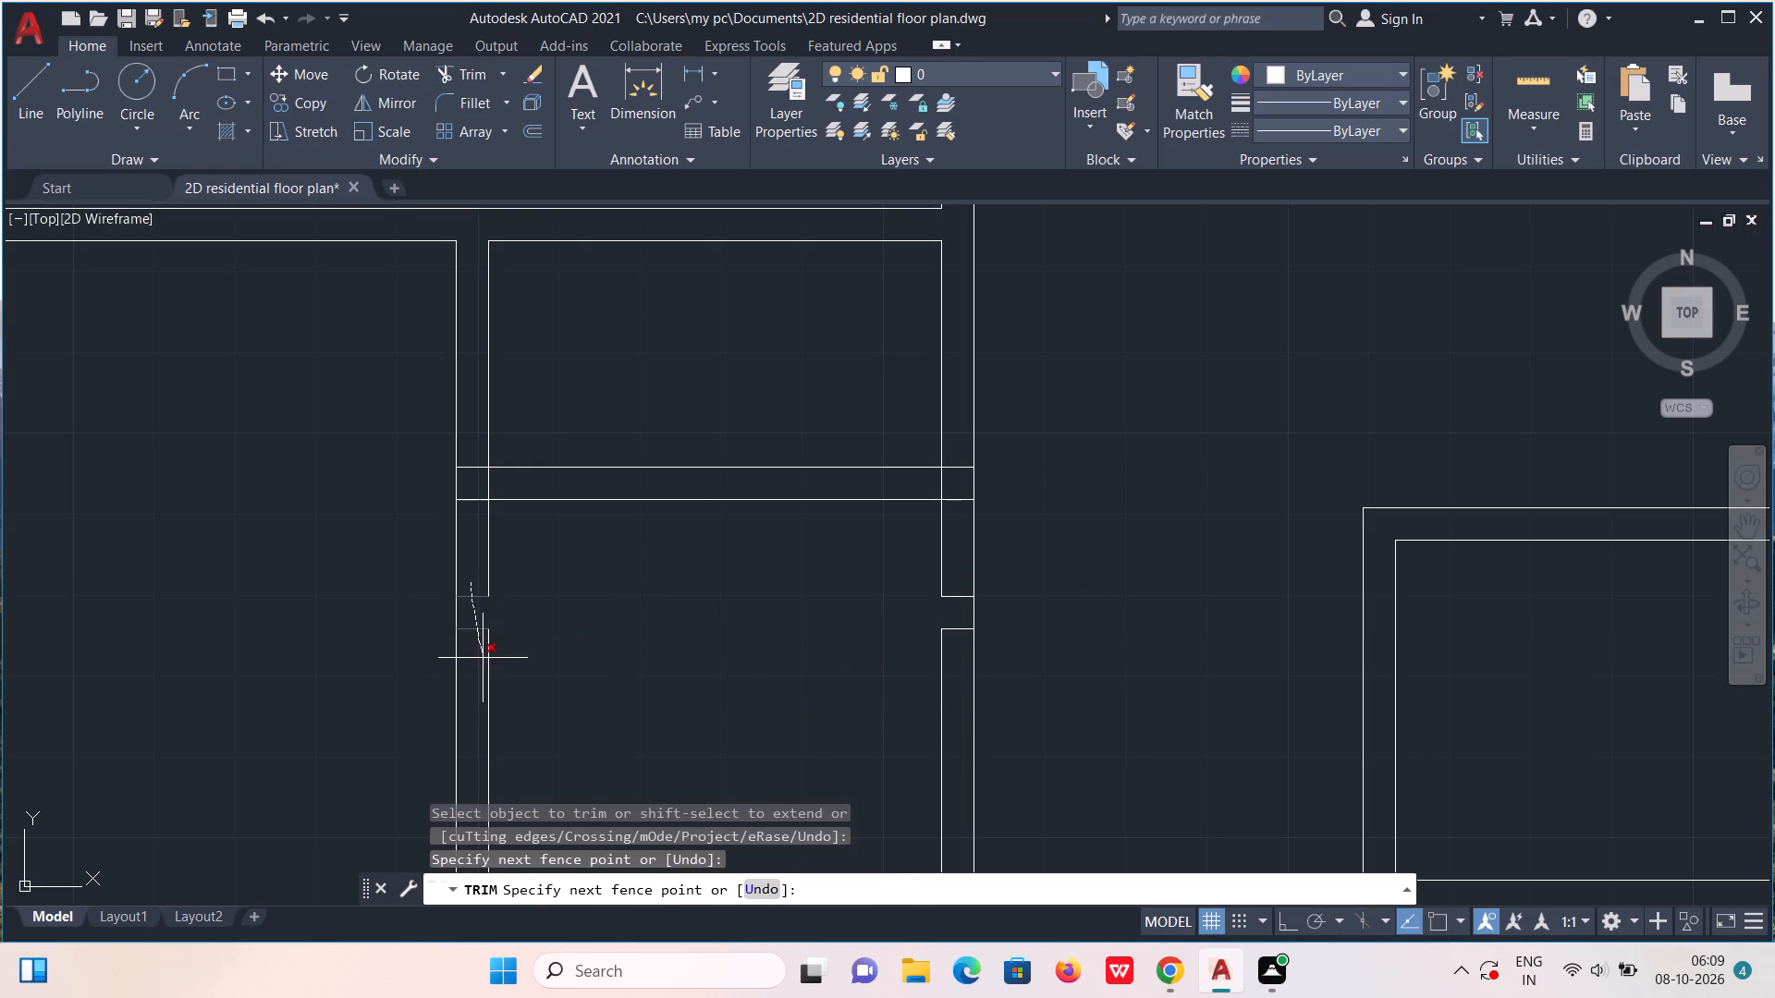
pyautogui.moveTo(483, 658); pyautogui.dragTo(483, 659)
pyautogui.moveTo(959, 586); pyautogui.dragTo(966, 655)
# Trim the new 4" partition's line ends inside both side walls and the side wall lines crossing between its two lines.
pyautogui.moveTo(953, 456); pyautogui.dragTo(961, 505)
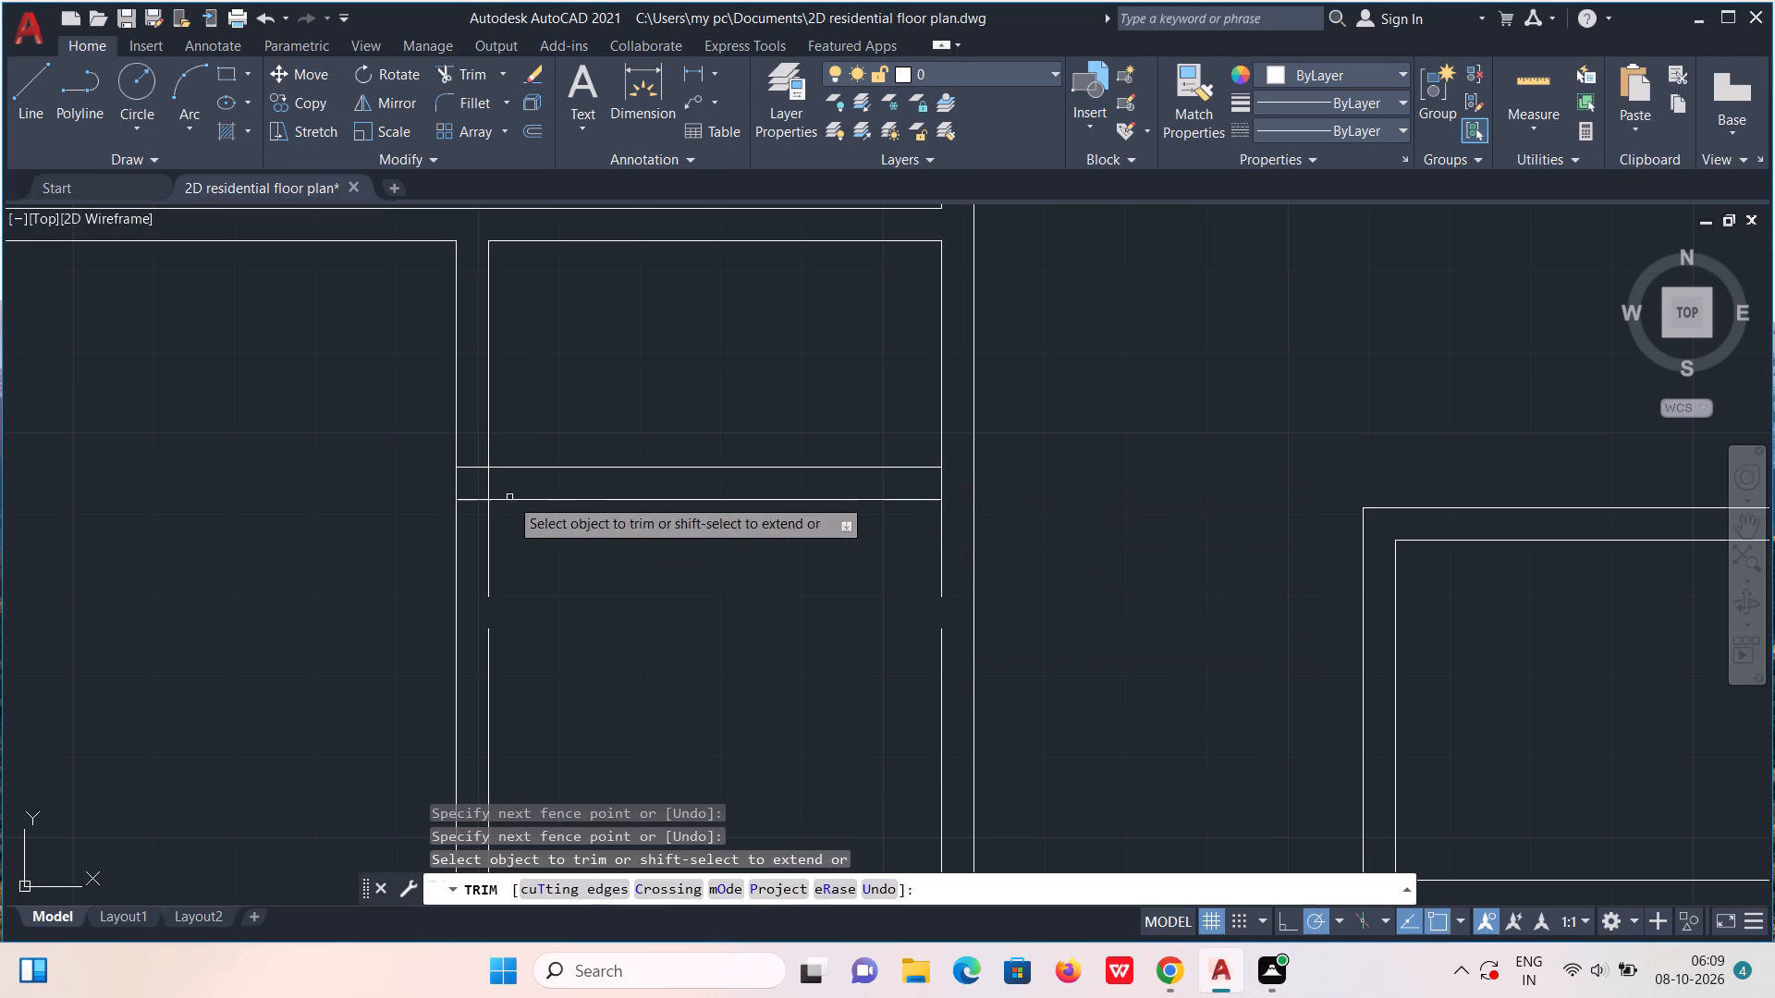
pyautogui.moveTo(469, 465); pyautogui.dragTo(473, 519)
pyautogui.click(474, 500)
pyautogui.moveTo(476, 489); pyautogui.dragTo(492, 490)
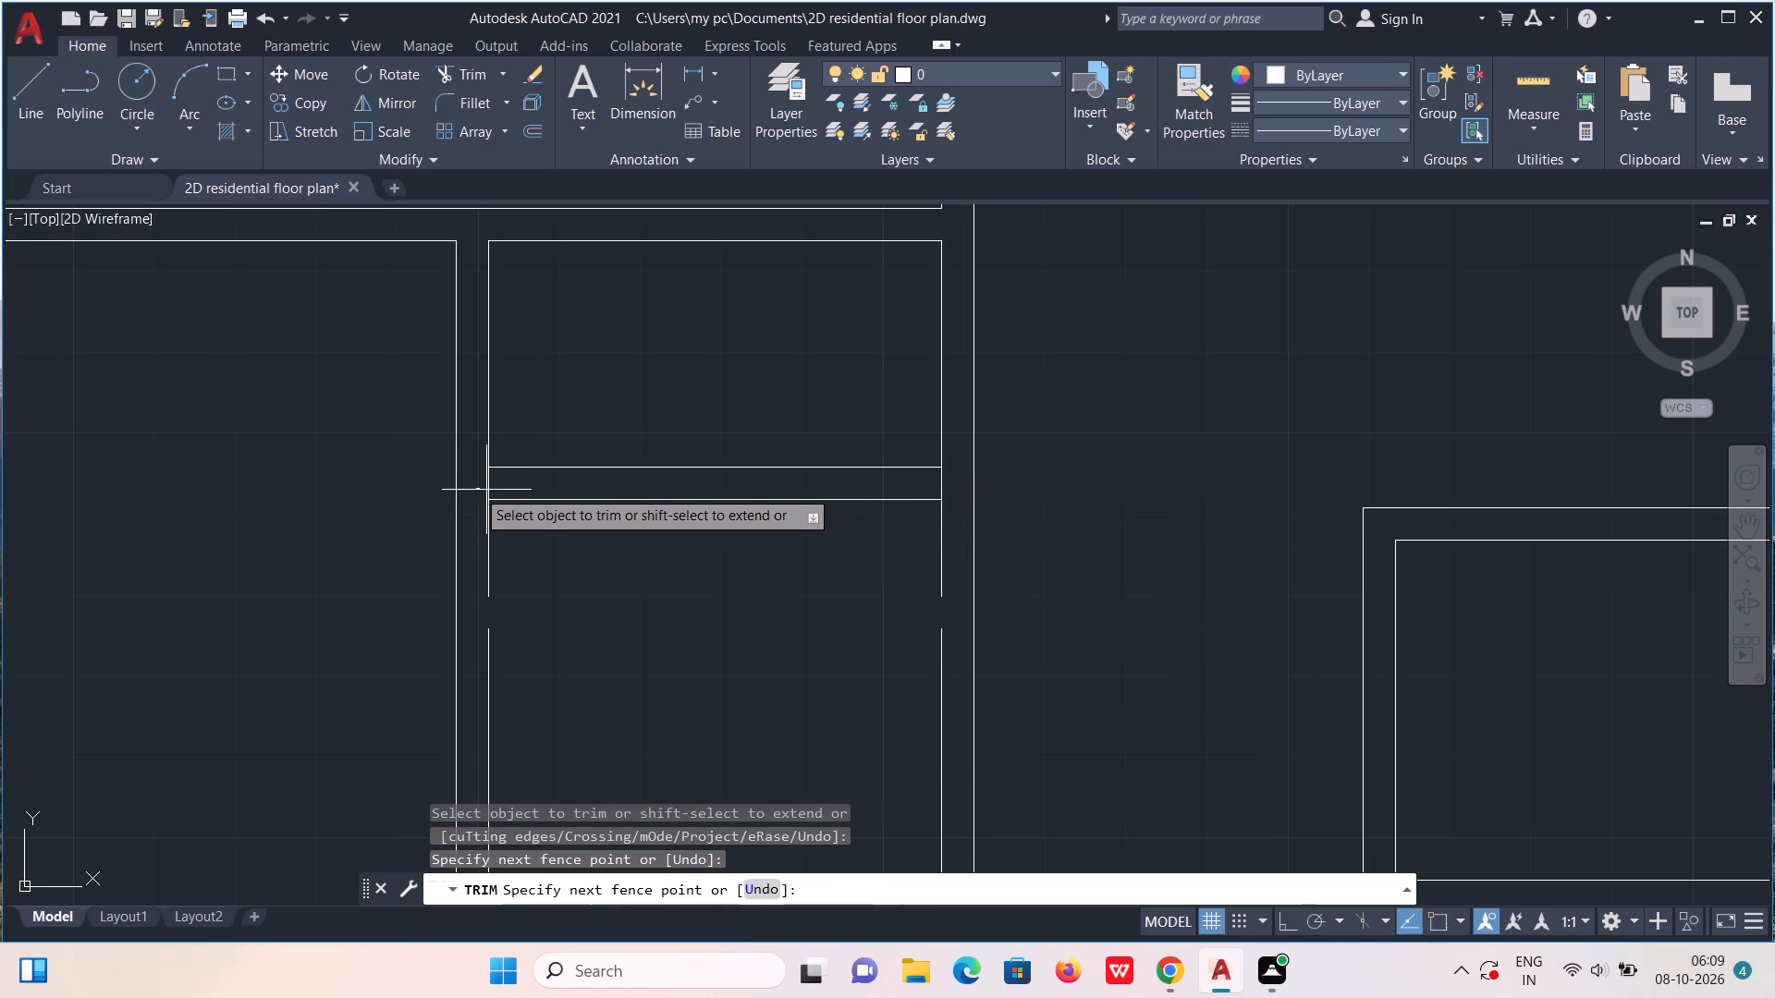
pyautogui.moveTo(492, 490); pyautogui.dragTo(545, 491)
pyautogui.moveTo(935, 479); pyautogui.dragTo(949, 481)
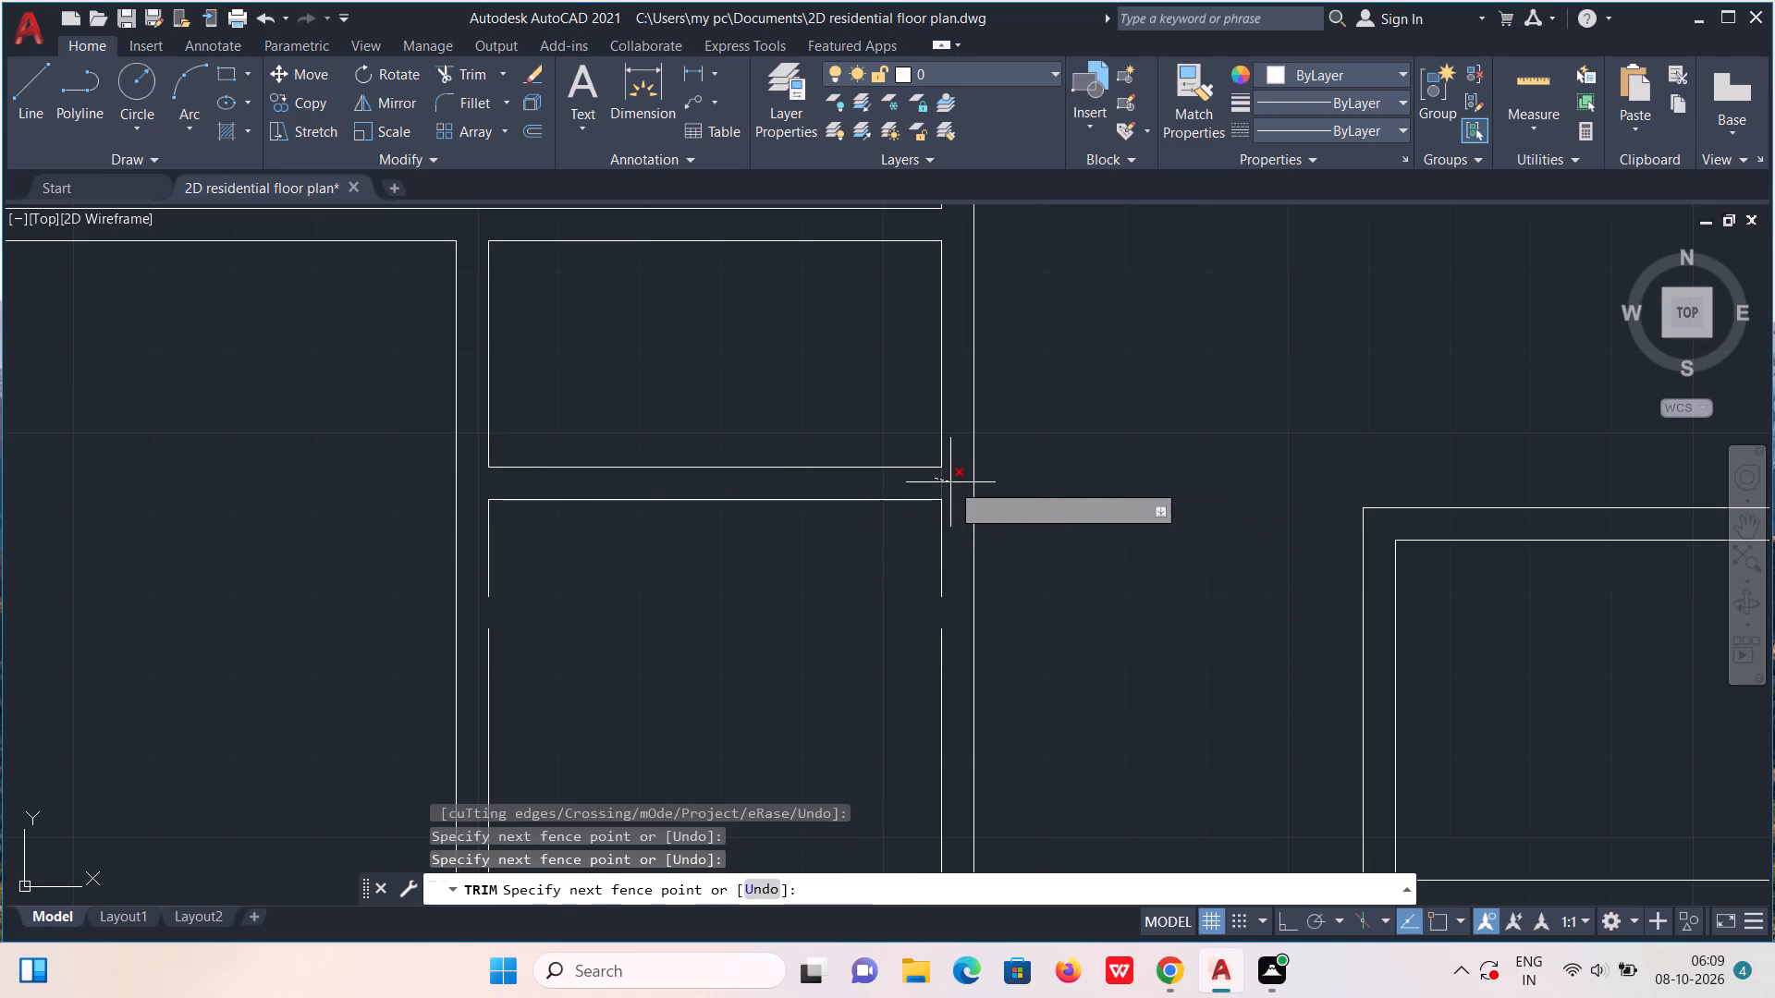
pyautogui.press('Escape')
# Draw a line closing the gap in the lower small compartment's east wall line where the old partition was.
pyautogui.scroll(-2, 938, 553)
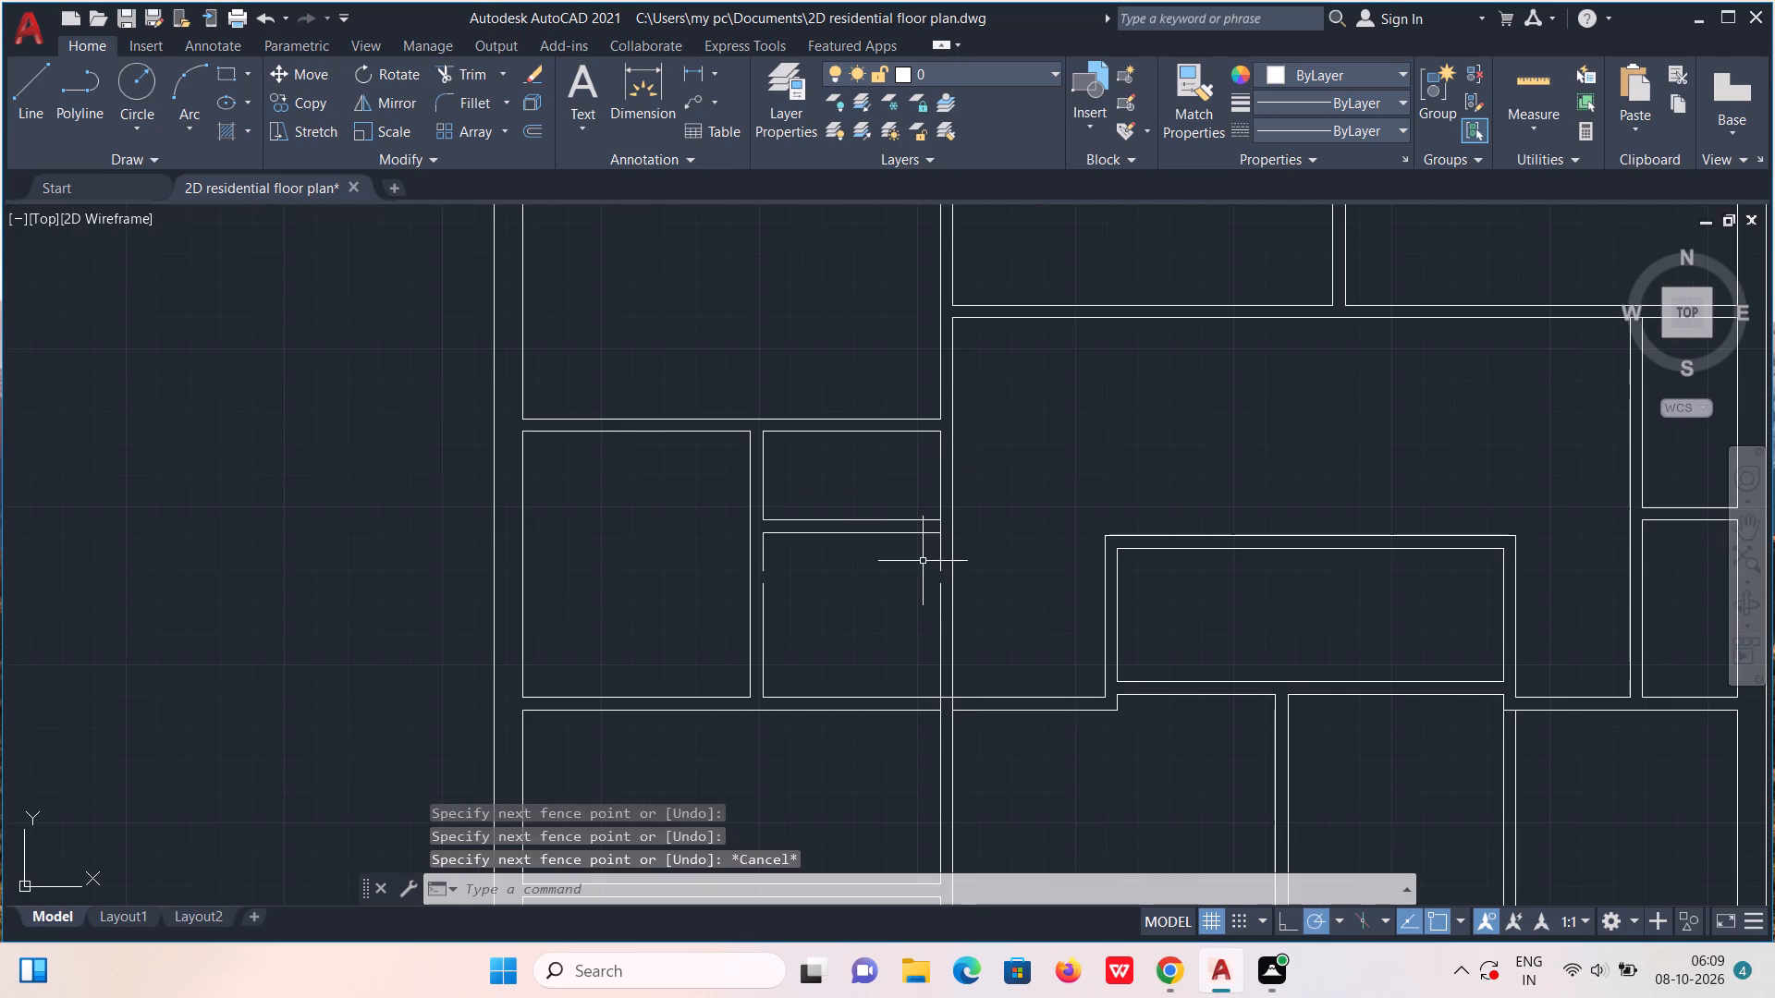
pyautogui.press('l')
pyautogui.press('Return')
pyautogui.scroll(5, 928, 566)
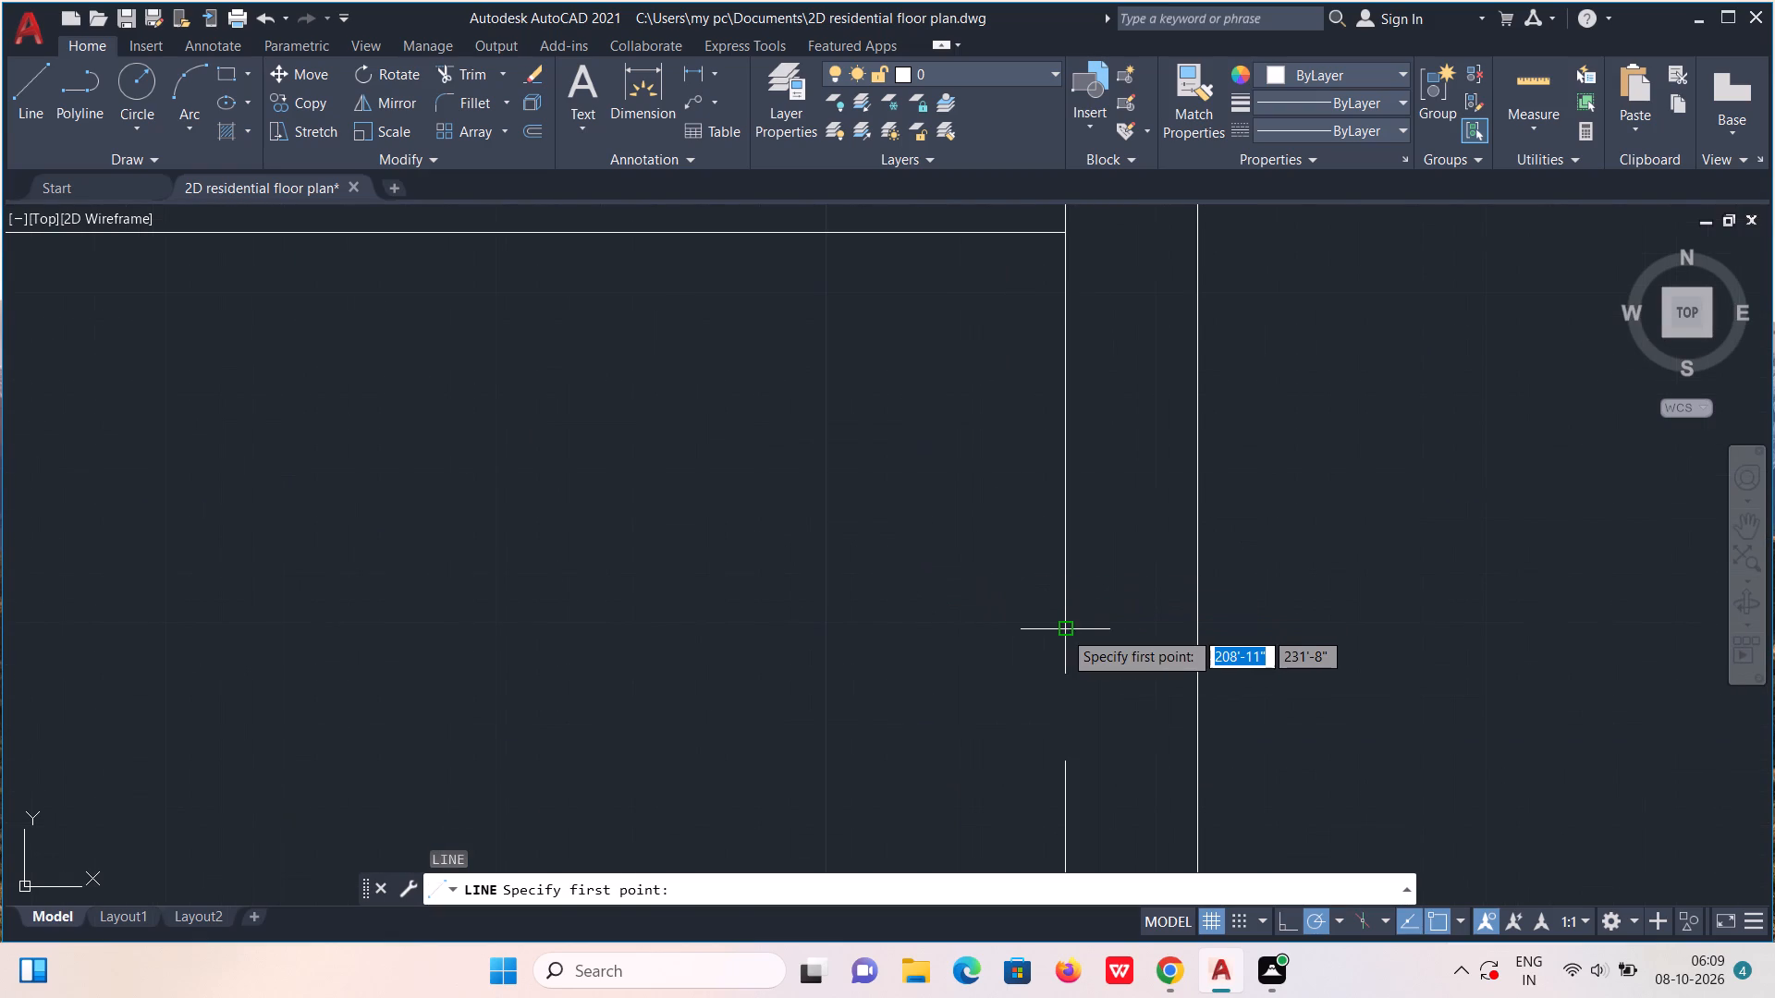
pyautogui.click(1063, 630)
pyautogui.click(1068, 804)
pyautogui.scroll(-3, 1068, 804)
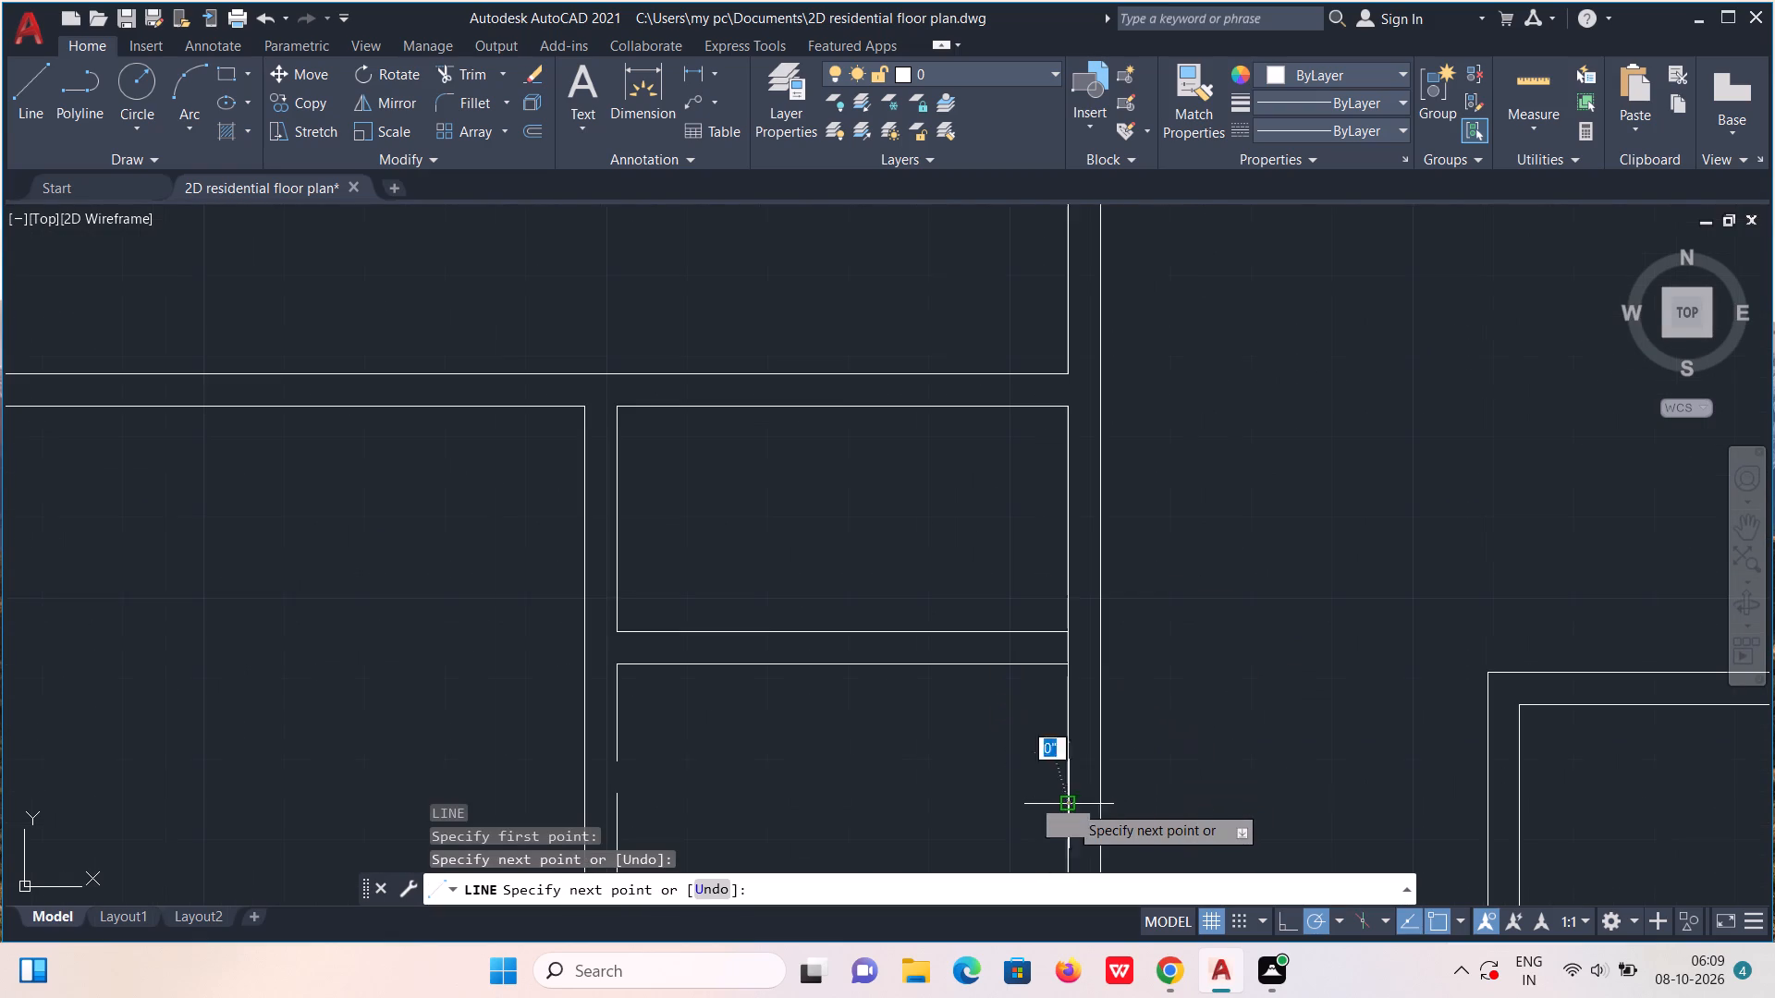
pyautogui.press('Escape')
# Draw a line closing the matching gap in the lower small compartment's west wall line.
pyautogui.moveTo(1083, 718); pyautogui.dragTo(1357, 463, button='middle')
pyautogui.scroll(3, 898, 536)
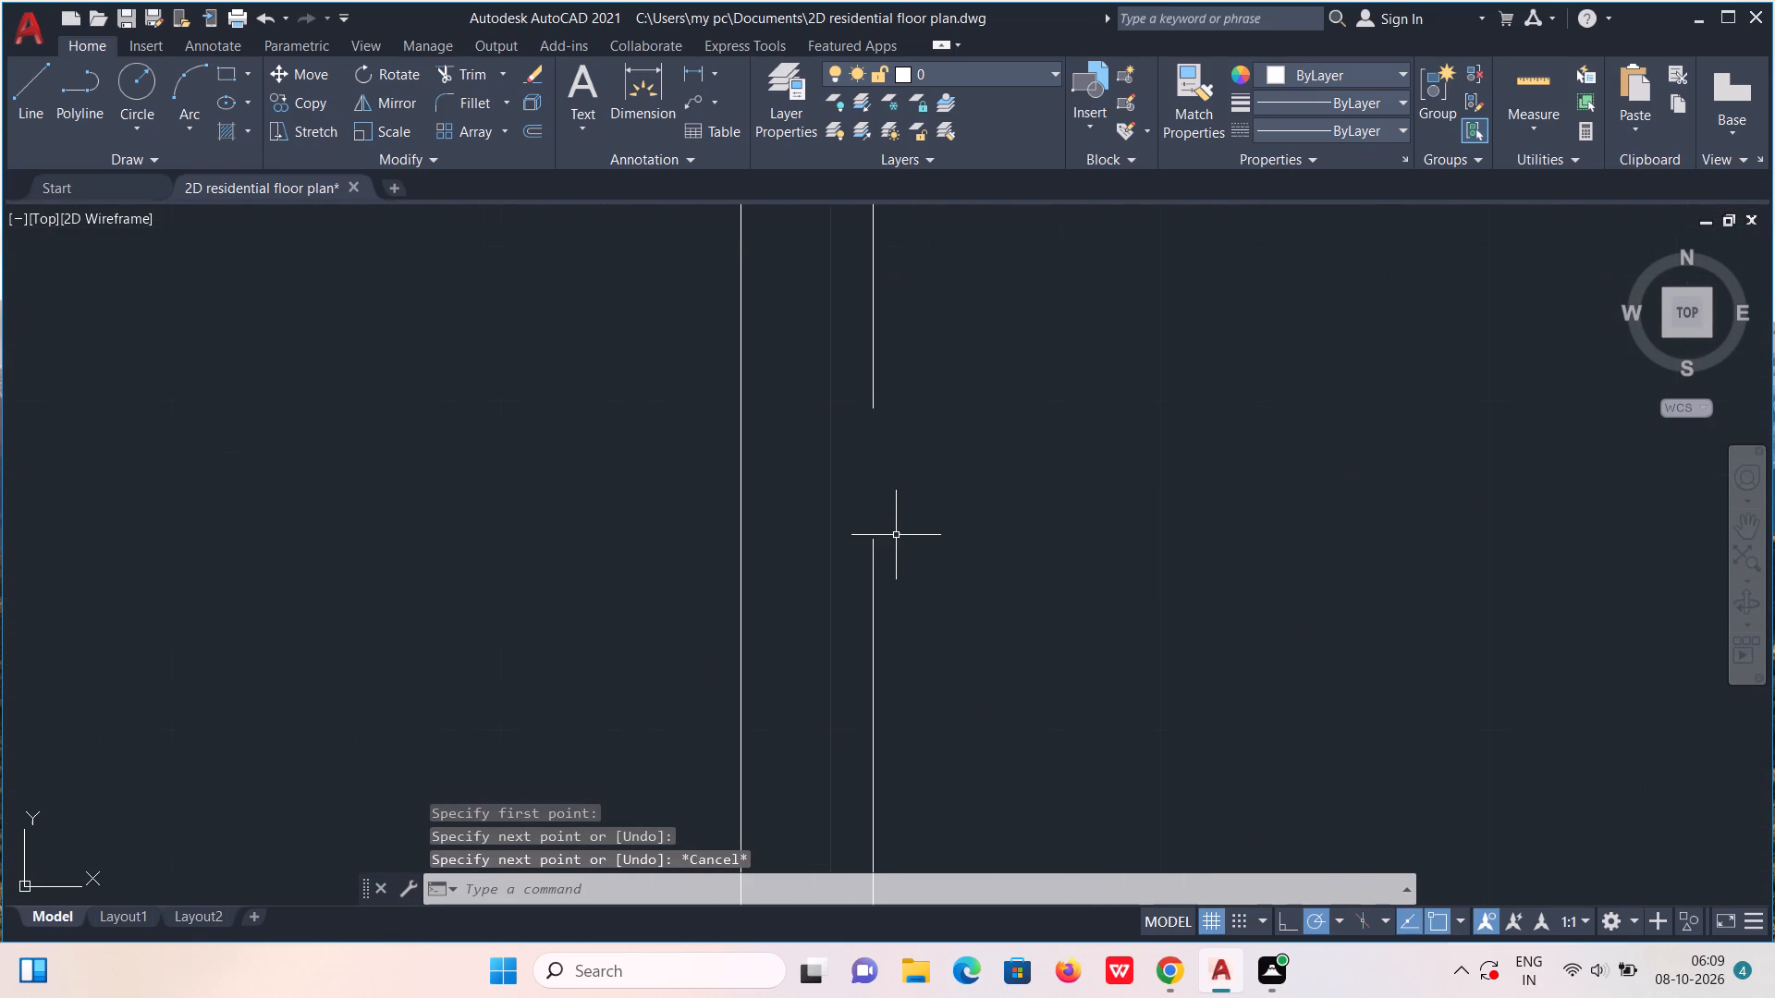
pyautogui.press('l')
pyautogui.press('Return')
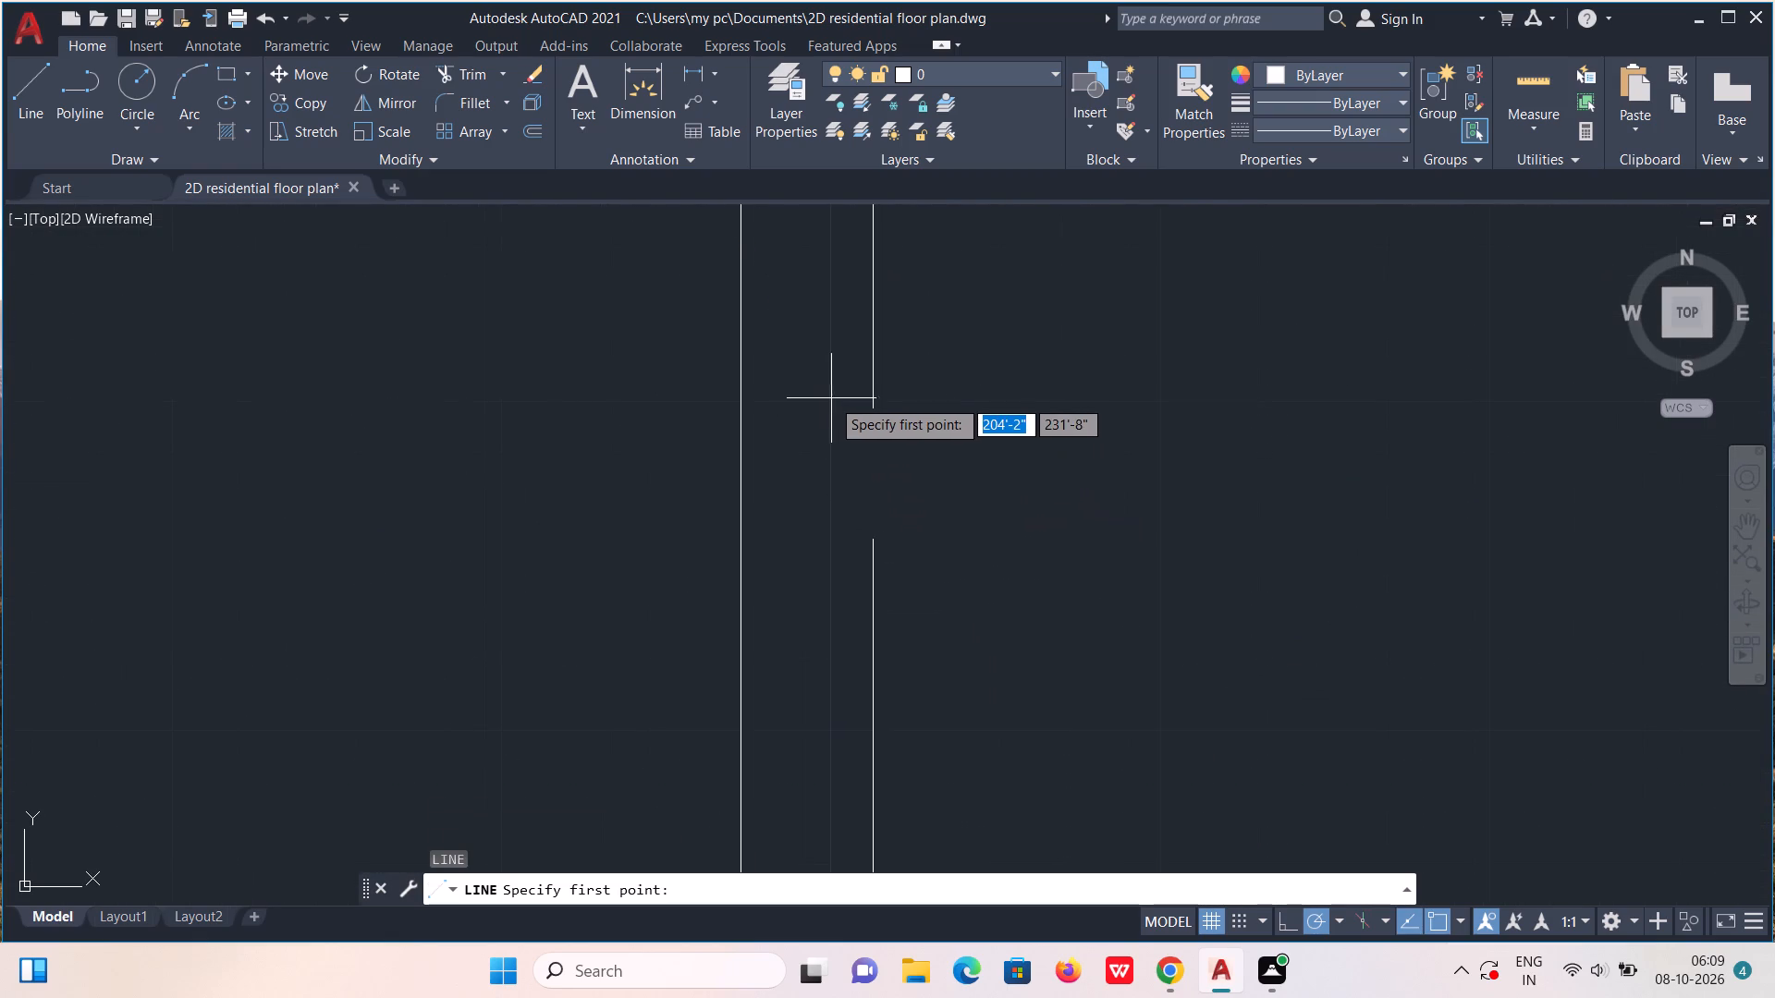
pyautogui.click(882, 404)
pyautogui.click(872, 564)
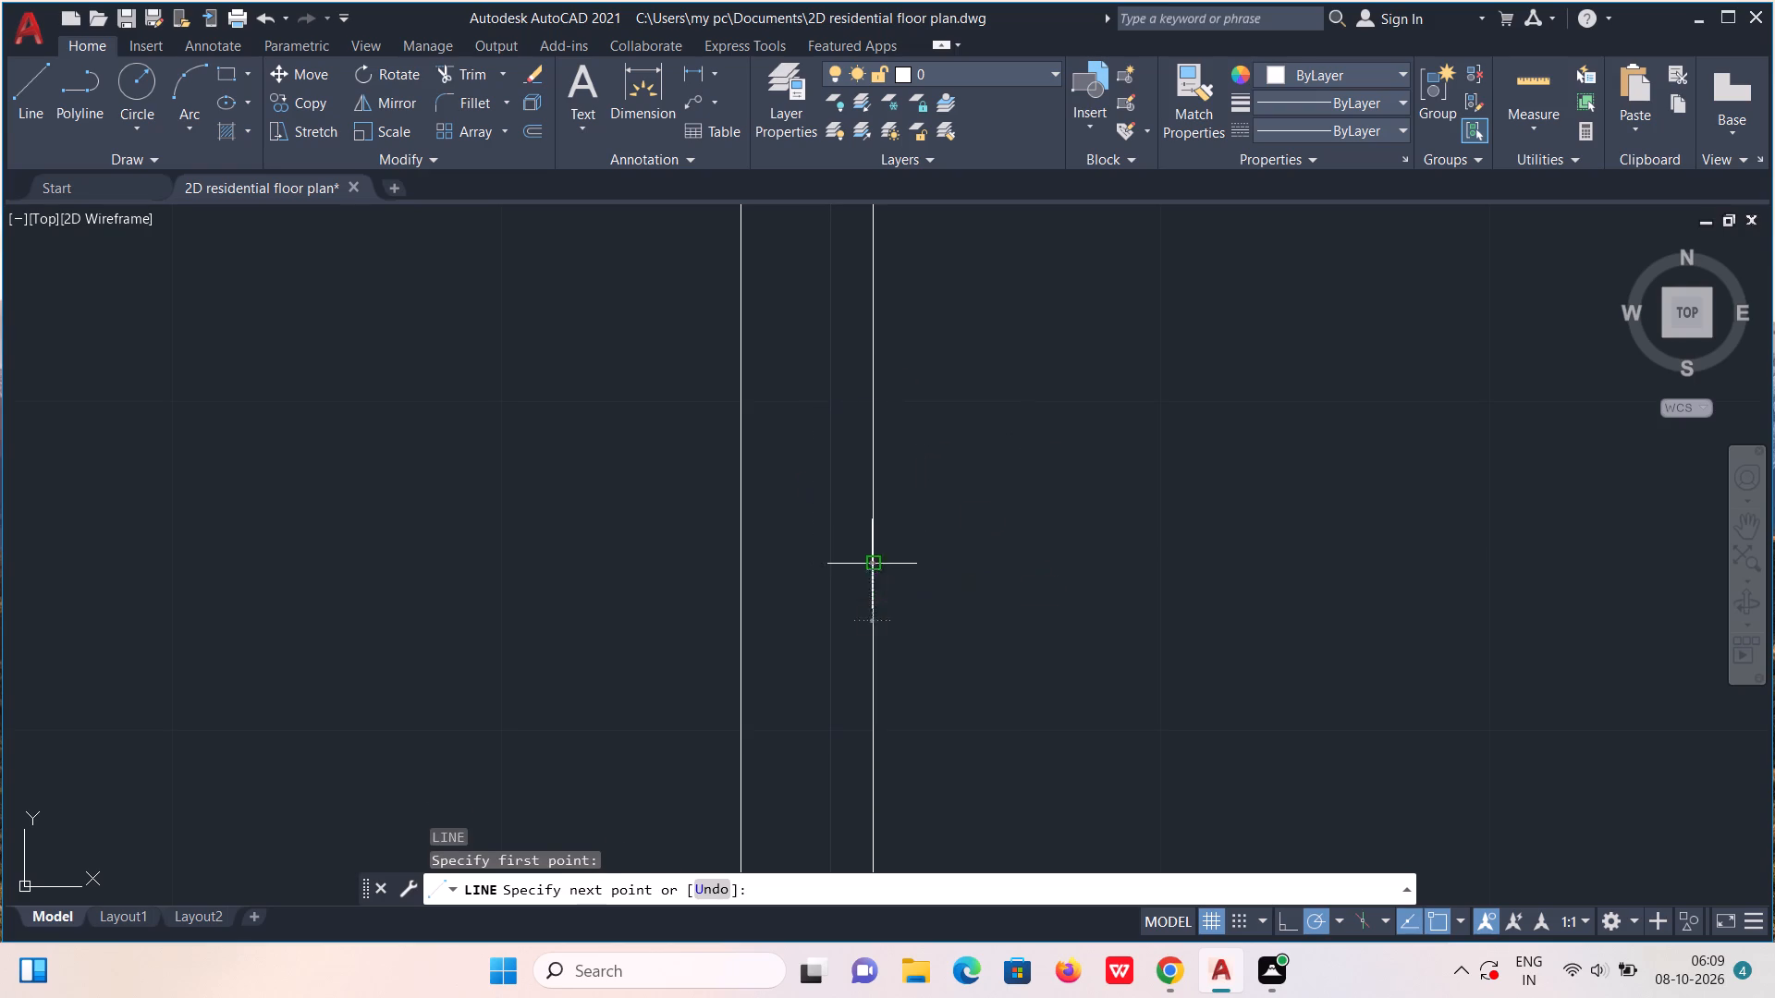
pyautogui.press('Escape')
# Offset the central room's outer and inner top wall lines upward with Through, aligning them with the new 4" partition's two lines.
pyautogui.scroll(-3, 872, 564)
pyautogui.moveTo(999, 542); pyautogui.dragTo(600, 551, button='middle')
pyautogui.scroll(-2, 1049, 520)
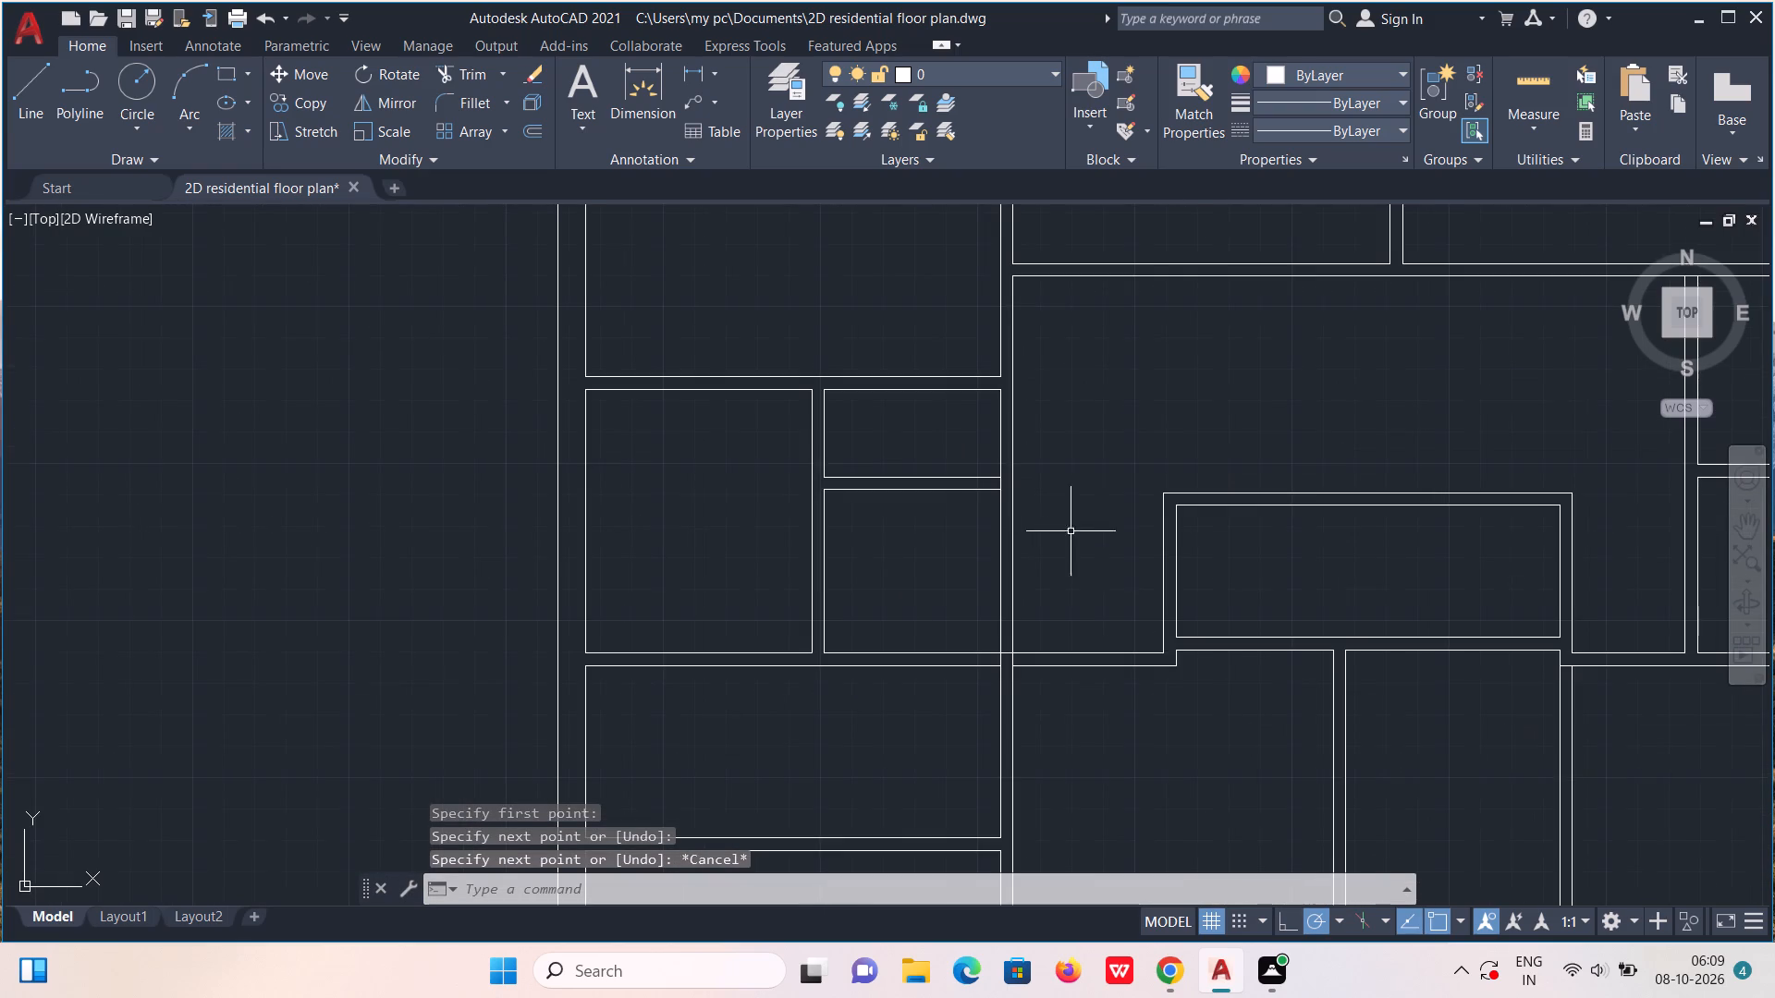
pyautogui.moveTo(1151, 554); pyautogui.dragTo(1060, 623, button='middle')
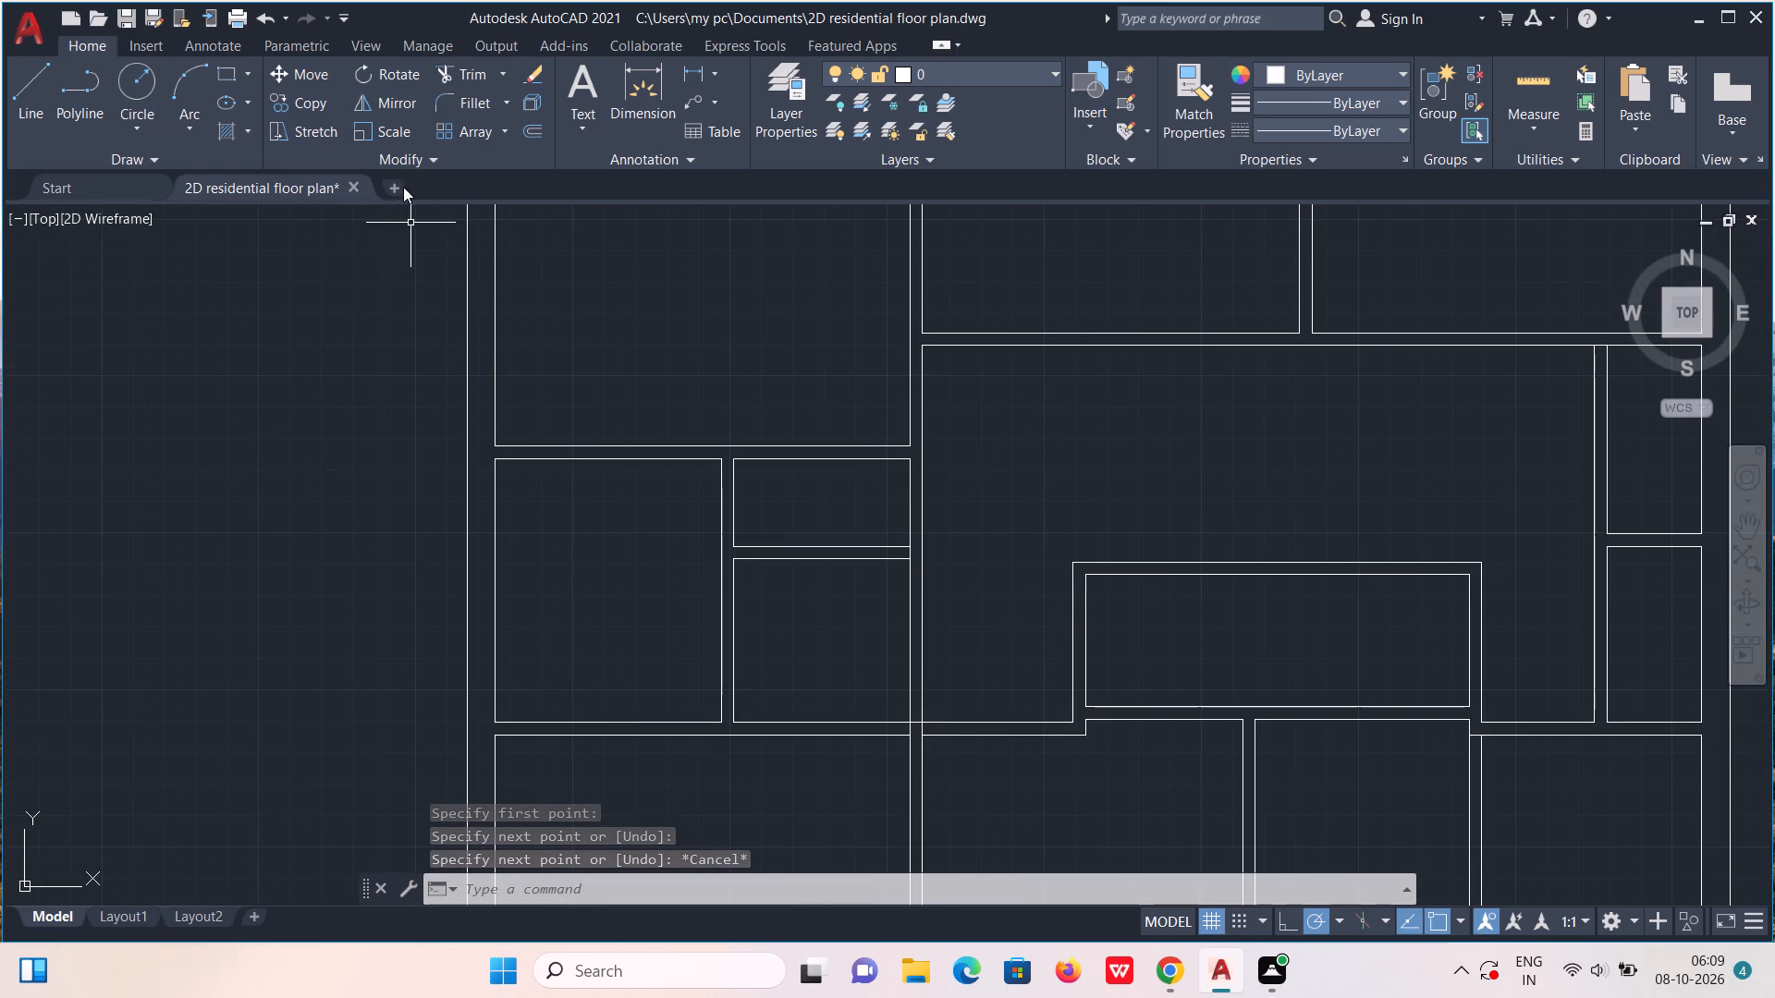
pyautogui.click(529, 133)
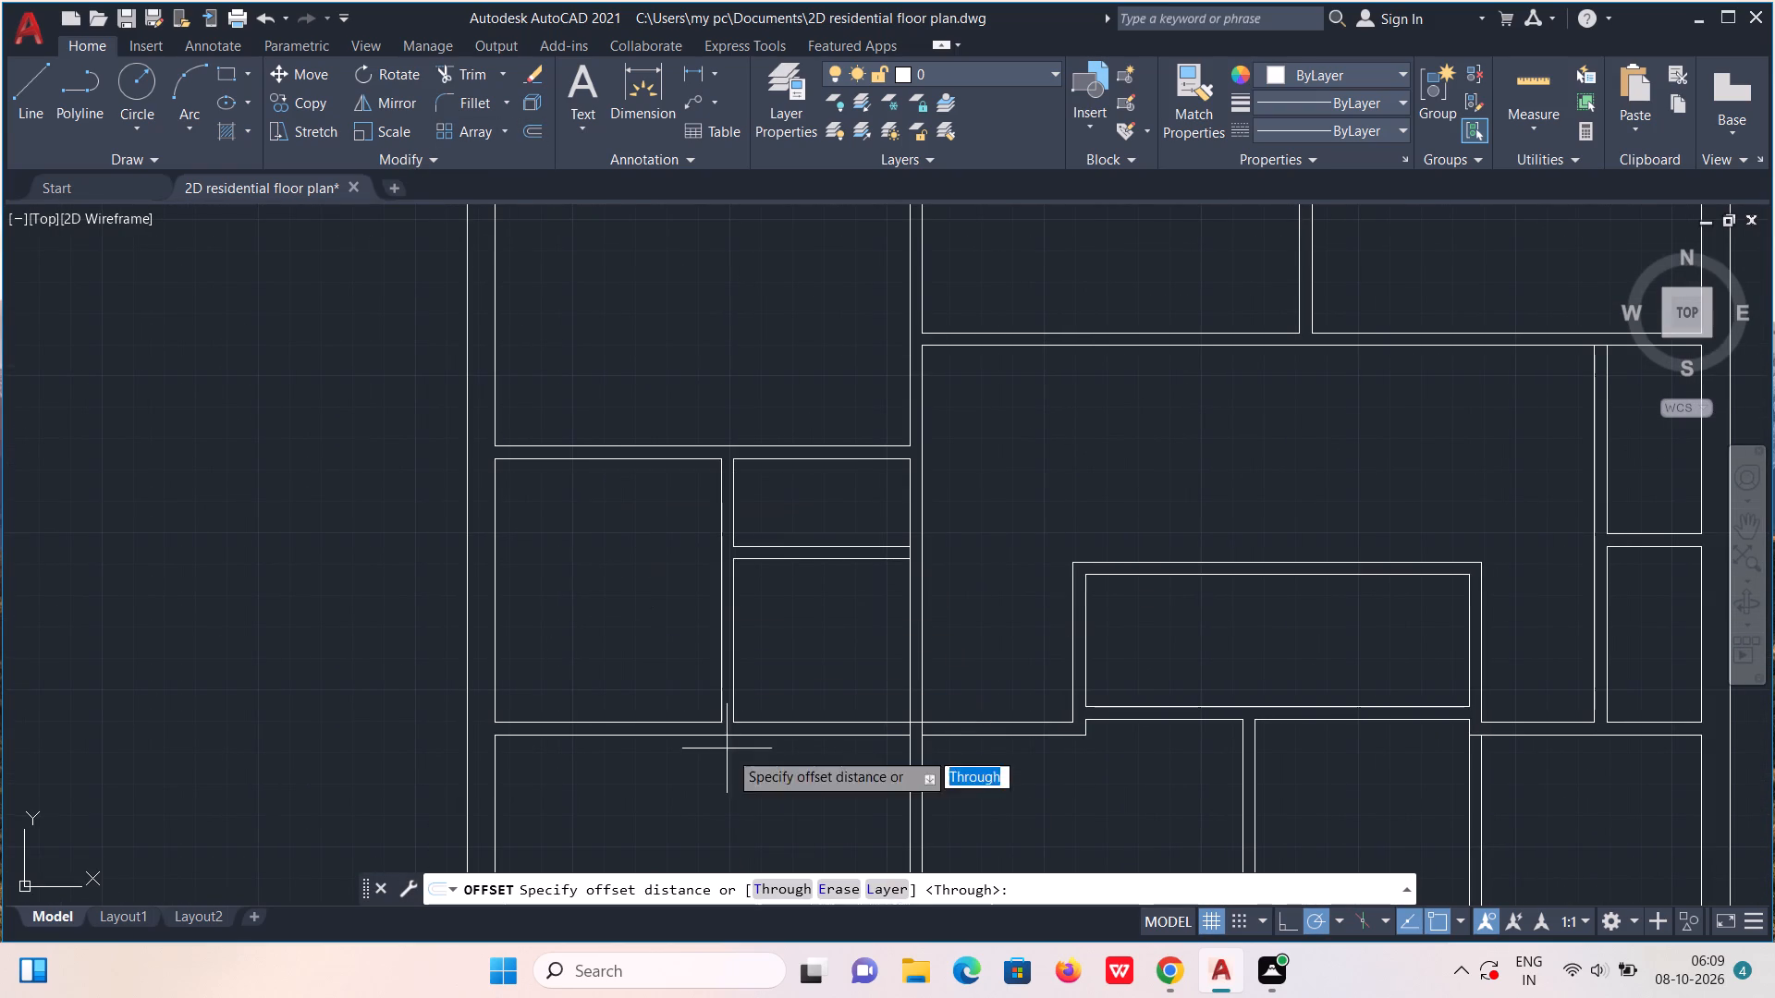
pyautogui.click(763, 894)
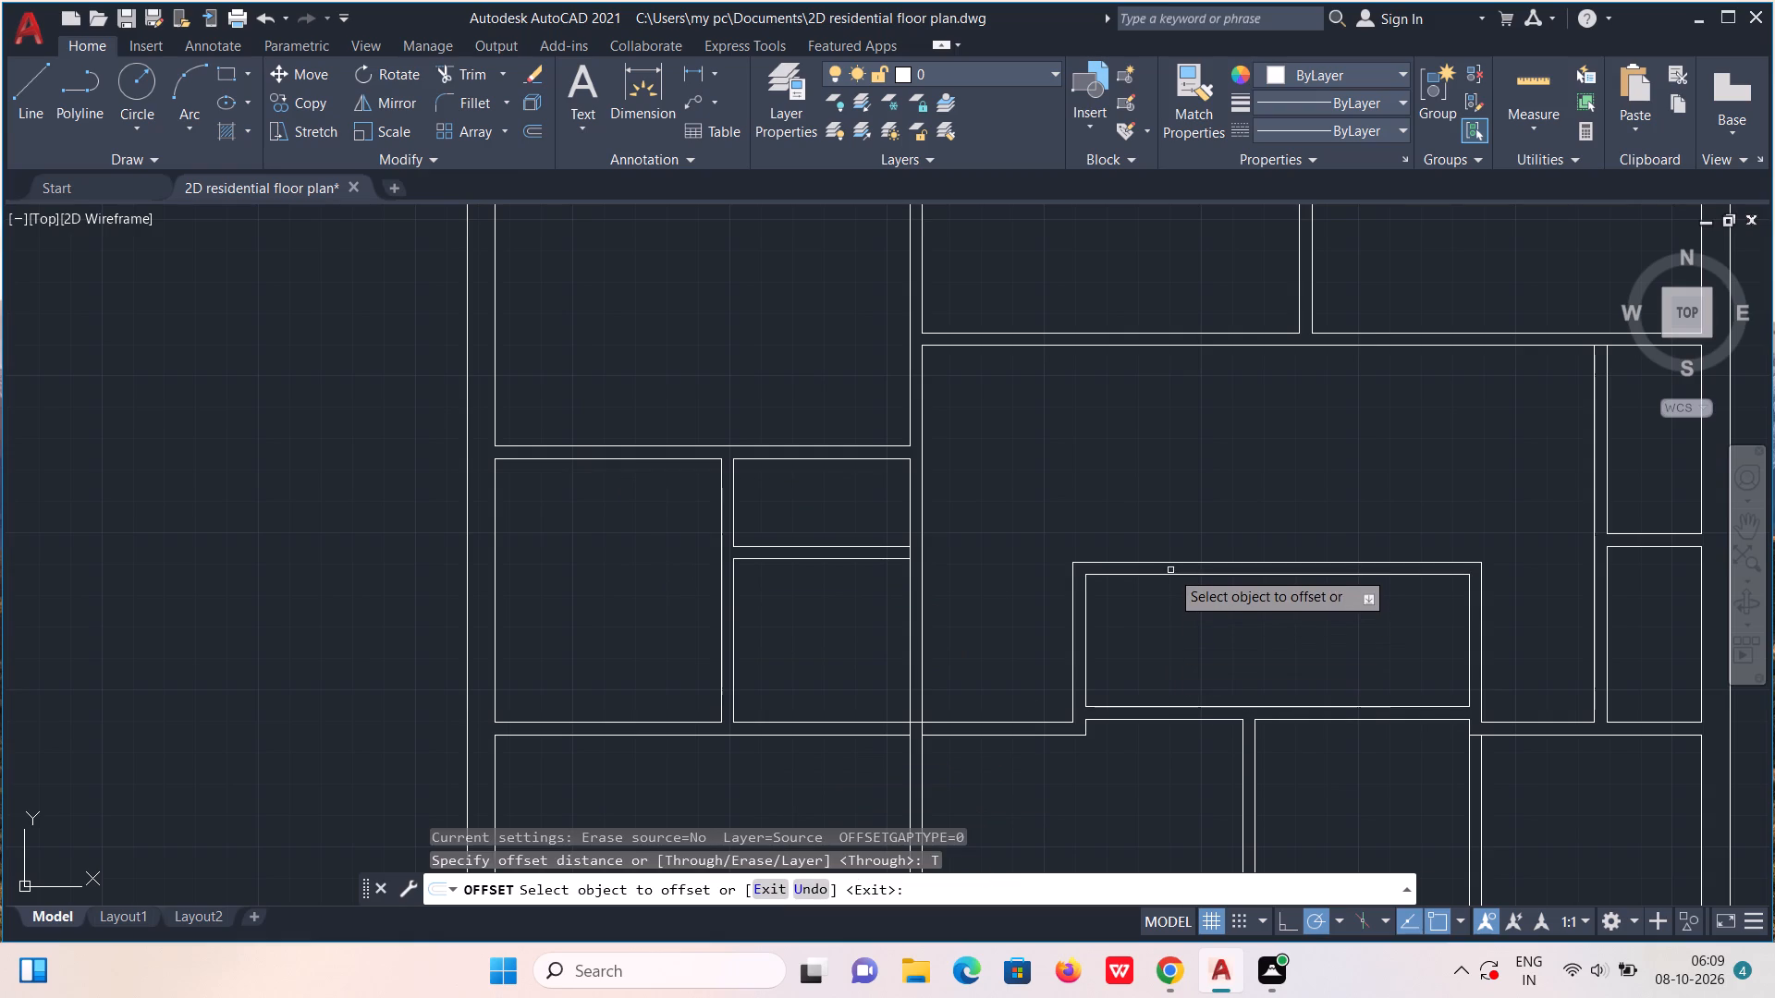
pyautogui.click(1171, 564)
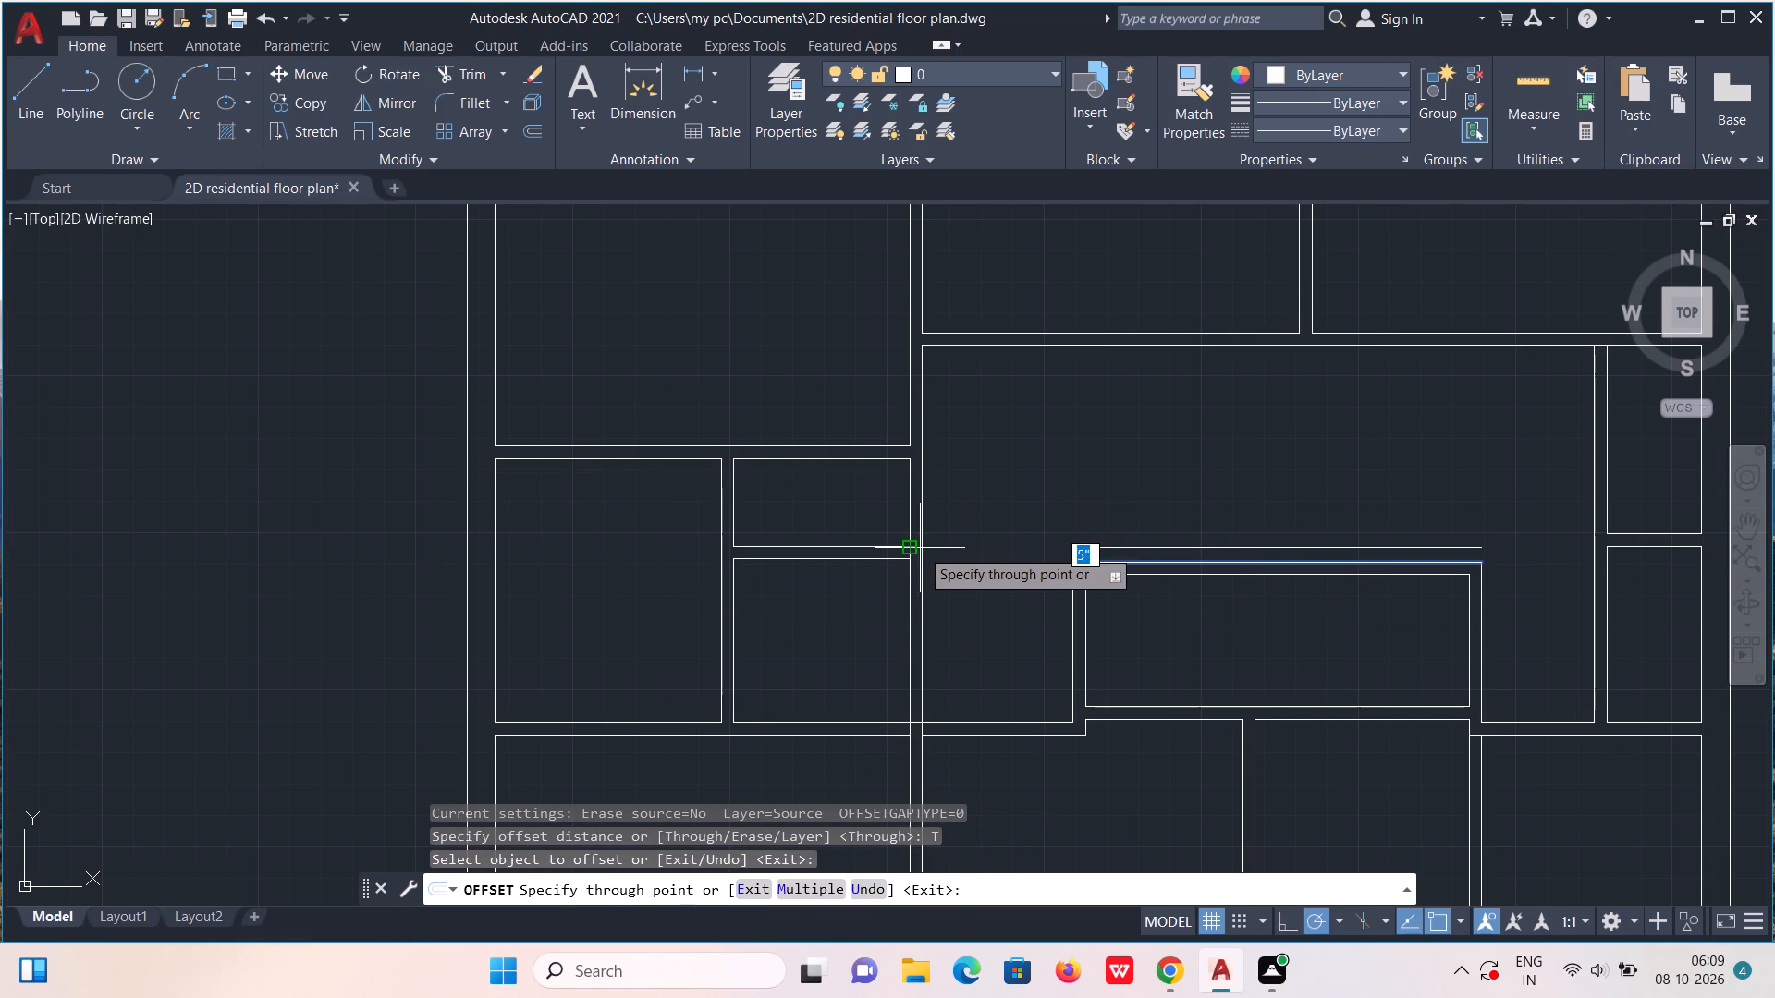
pyautogui.click(920, 548)
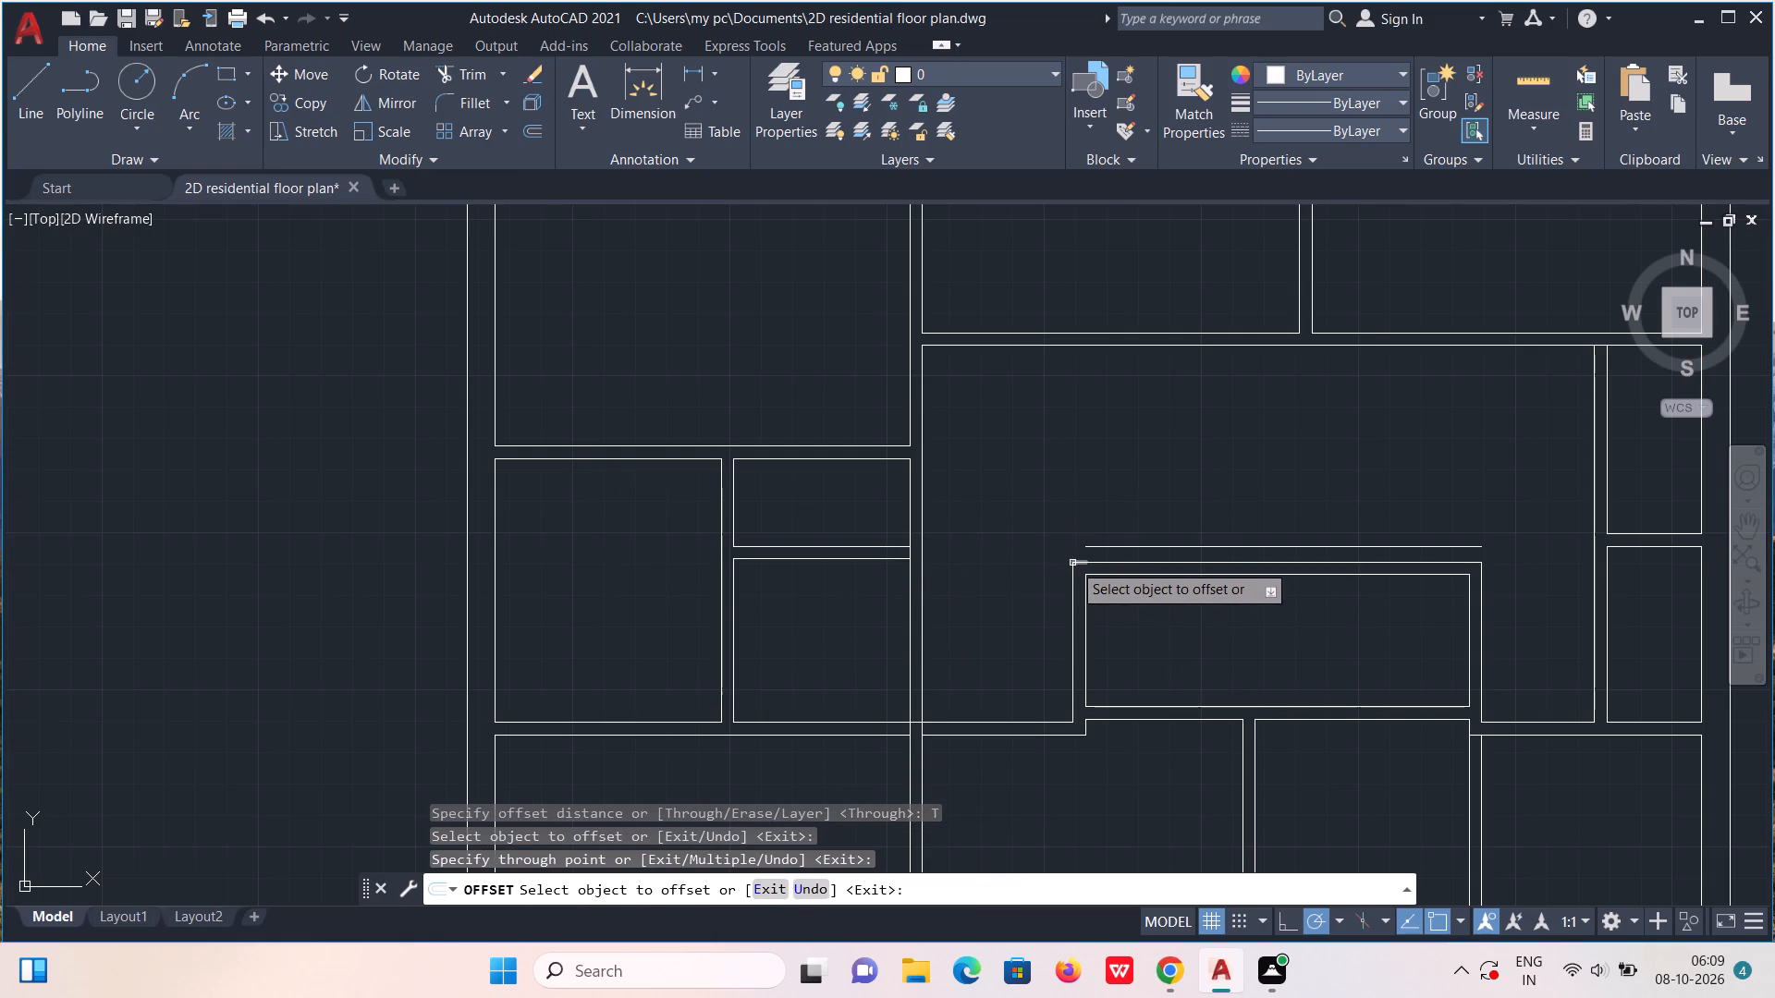
pyautogui.click(1090, 578)
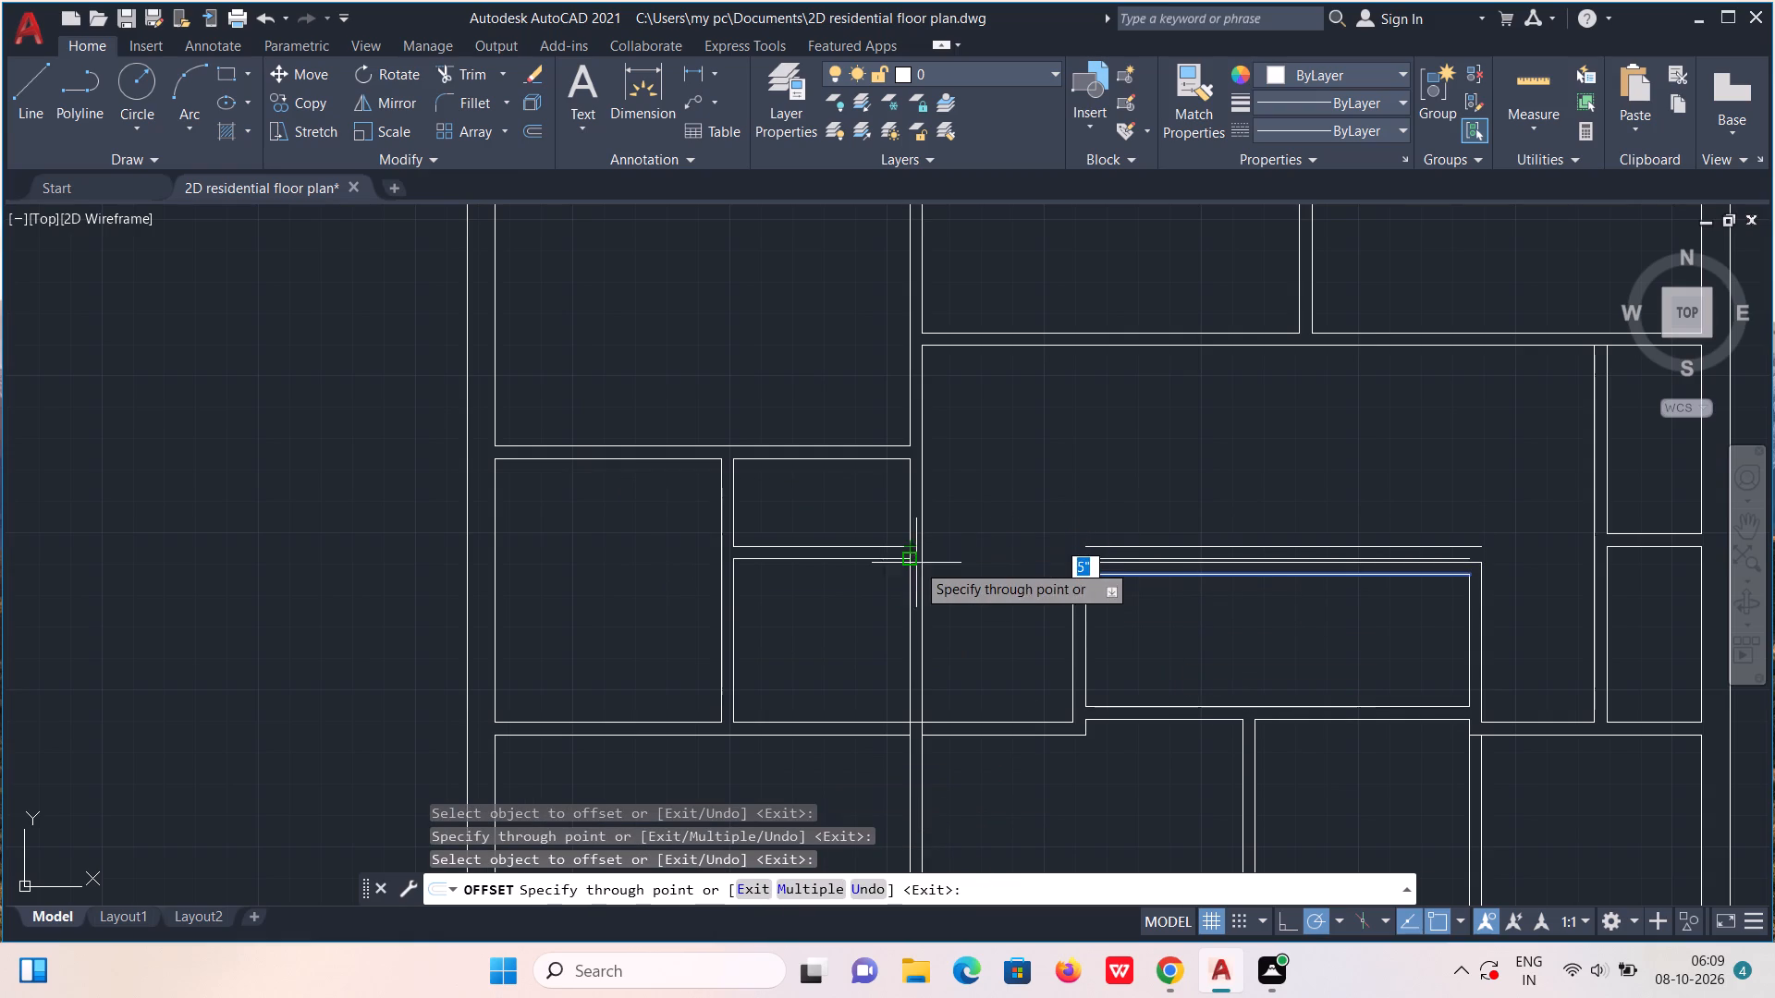
pyautogui.click(916, 563)
pyautogui.press('Escape')
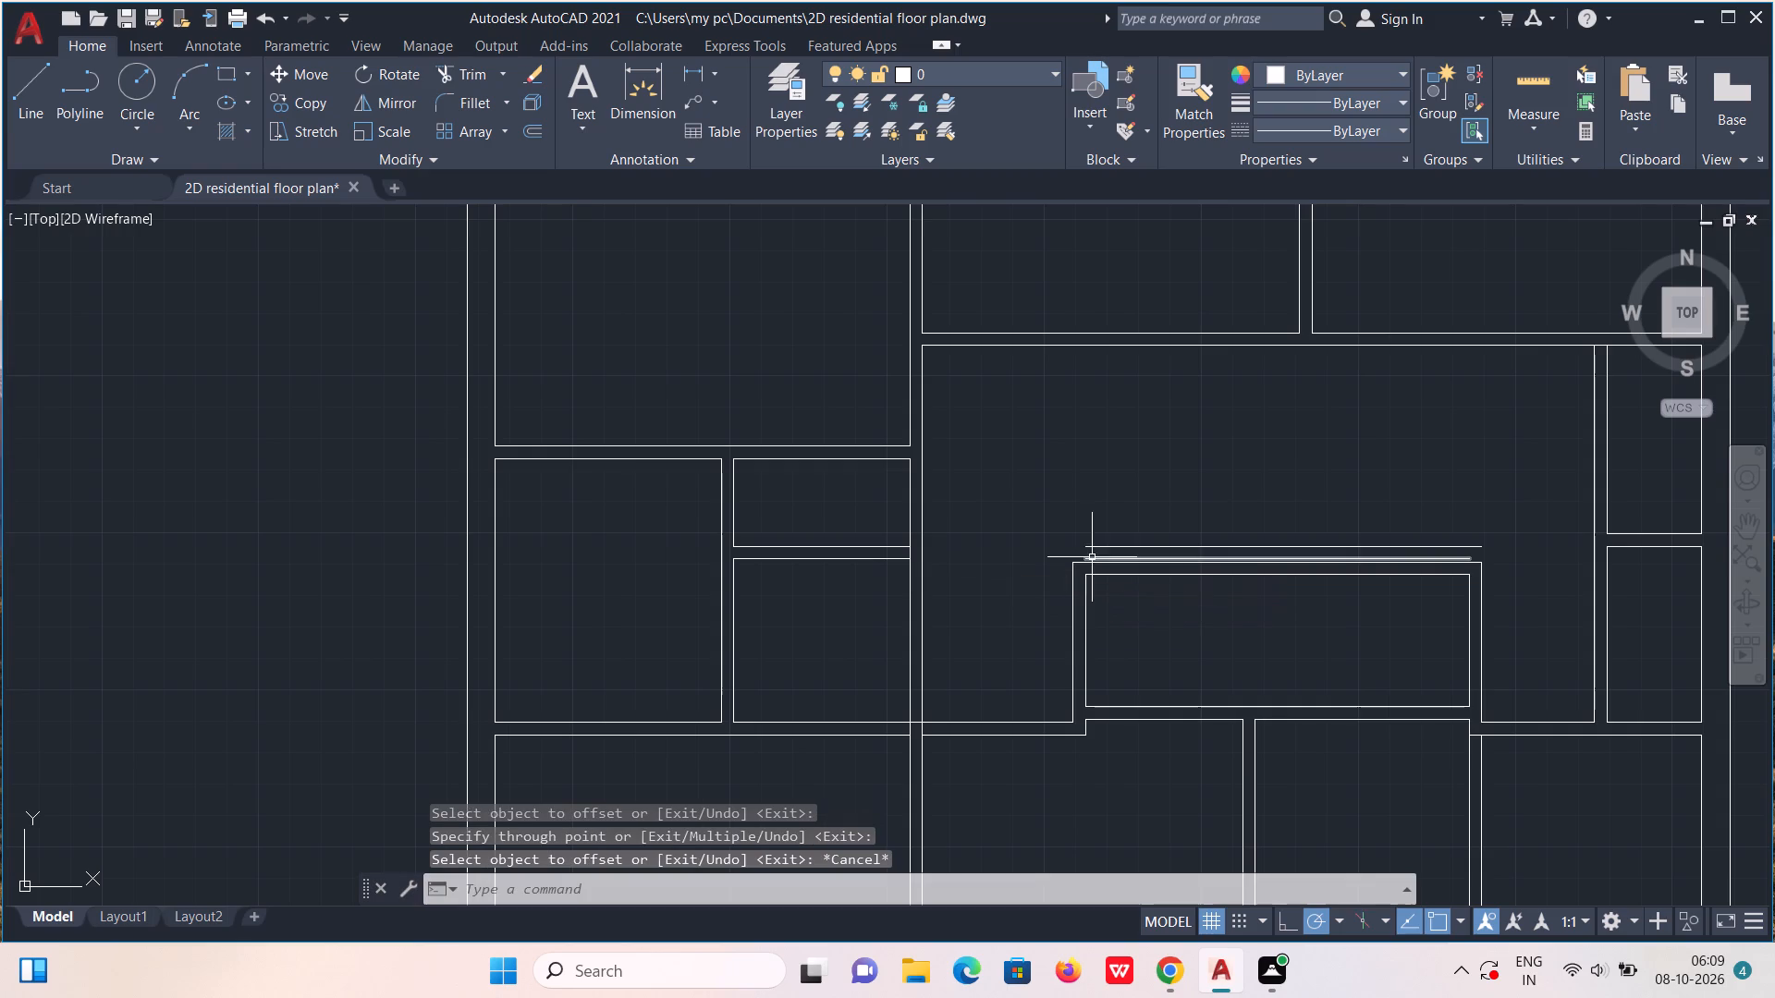
# Draw lines at the central room's northwest corner extending the outer and inner west wall lines to the raised top wall.
pyautogui.scroll(3, 1093, 556)
pyautogui.press('l')
pyautogui.press('Return')
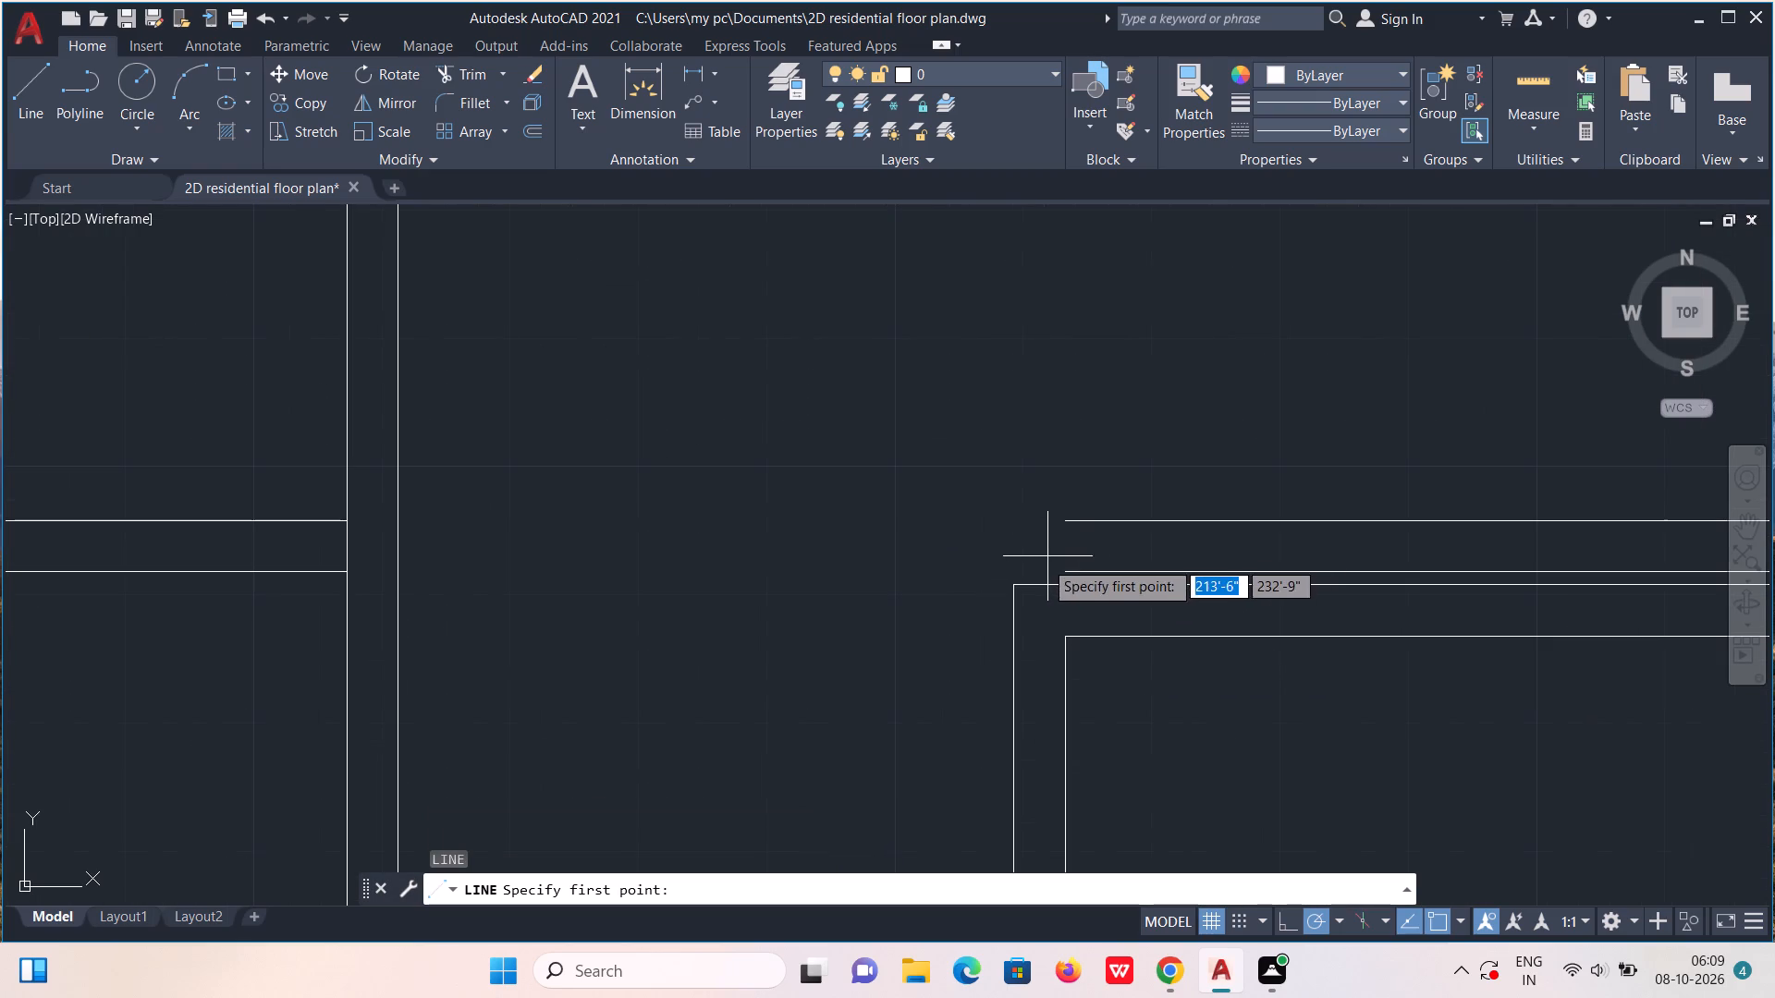
pyautogui.click(1012, 595)
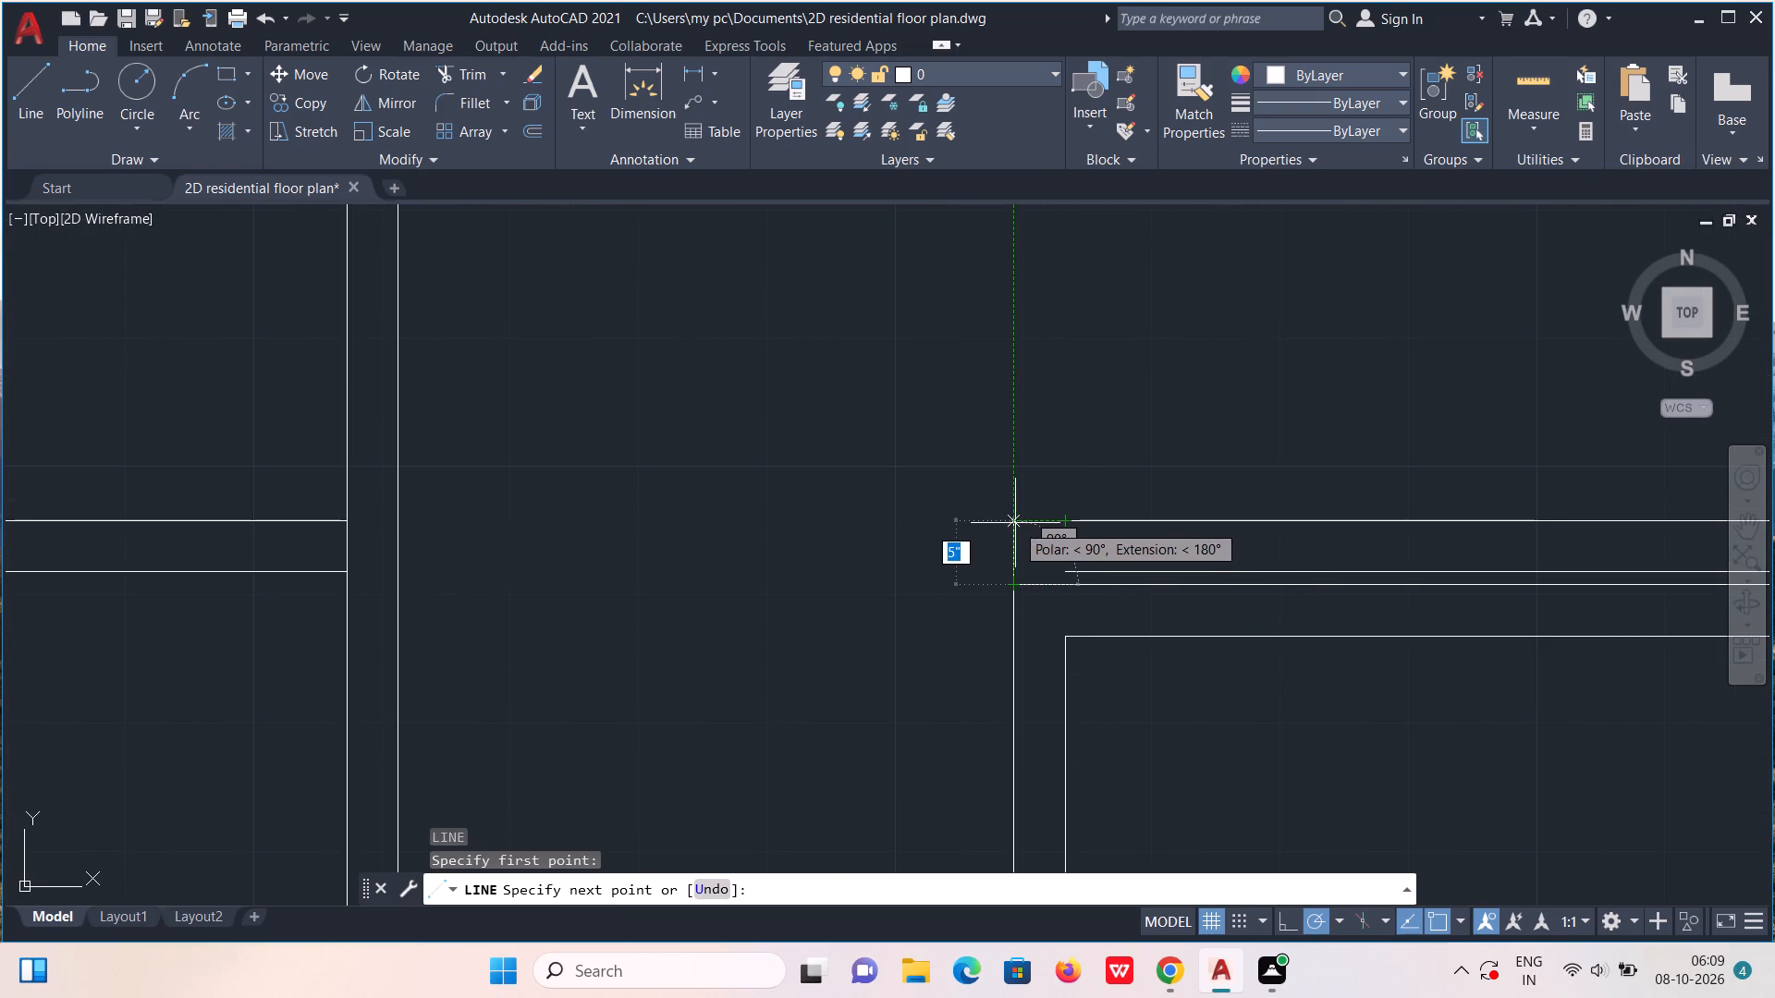
pyautogui.click(1015, 523)
pyautogui.click(1073, 523)
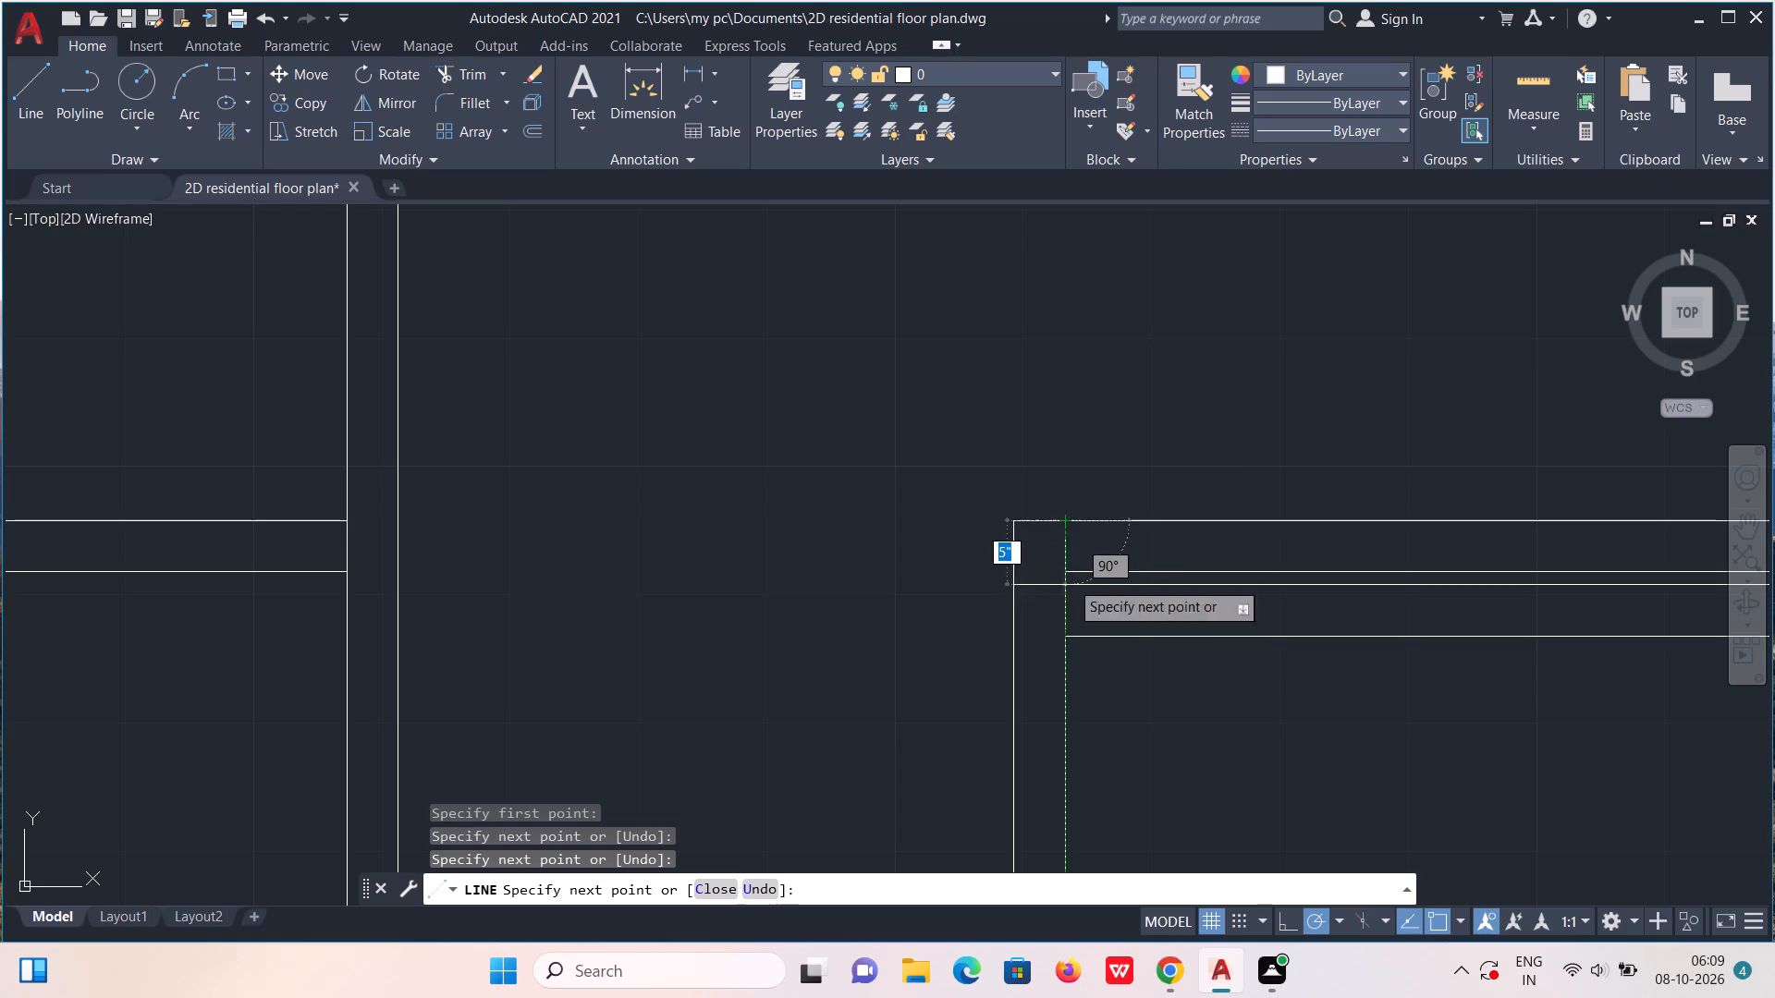
pyautogui.click(1069, 634)
# Continue the line to the central room's northeast corner, joining the outer and inner east wall lines to the raised top wall.
pyautogui.scroll(-3, 1070, 629)
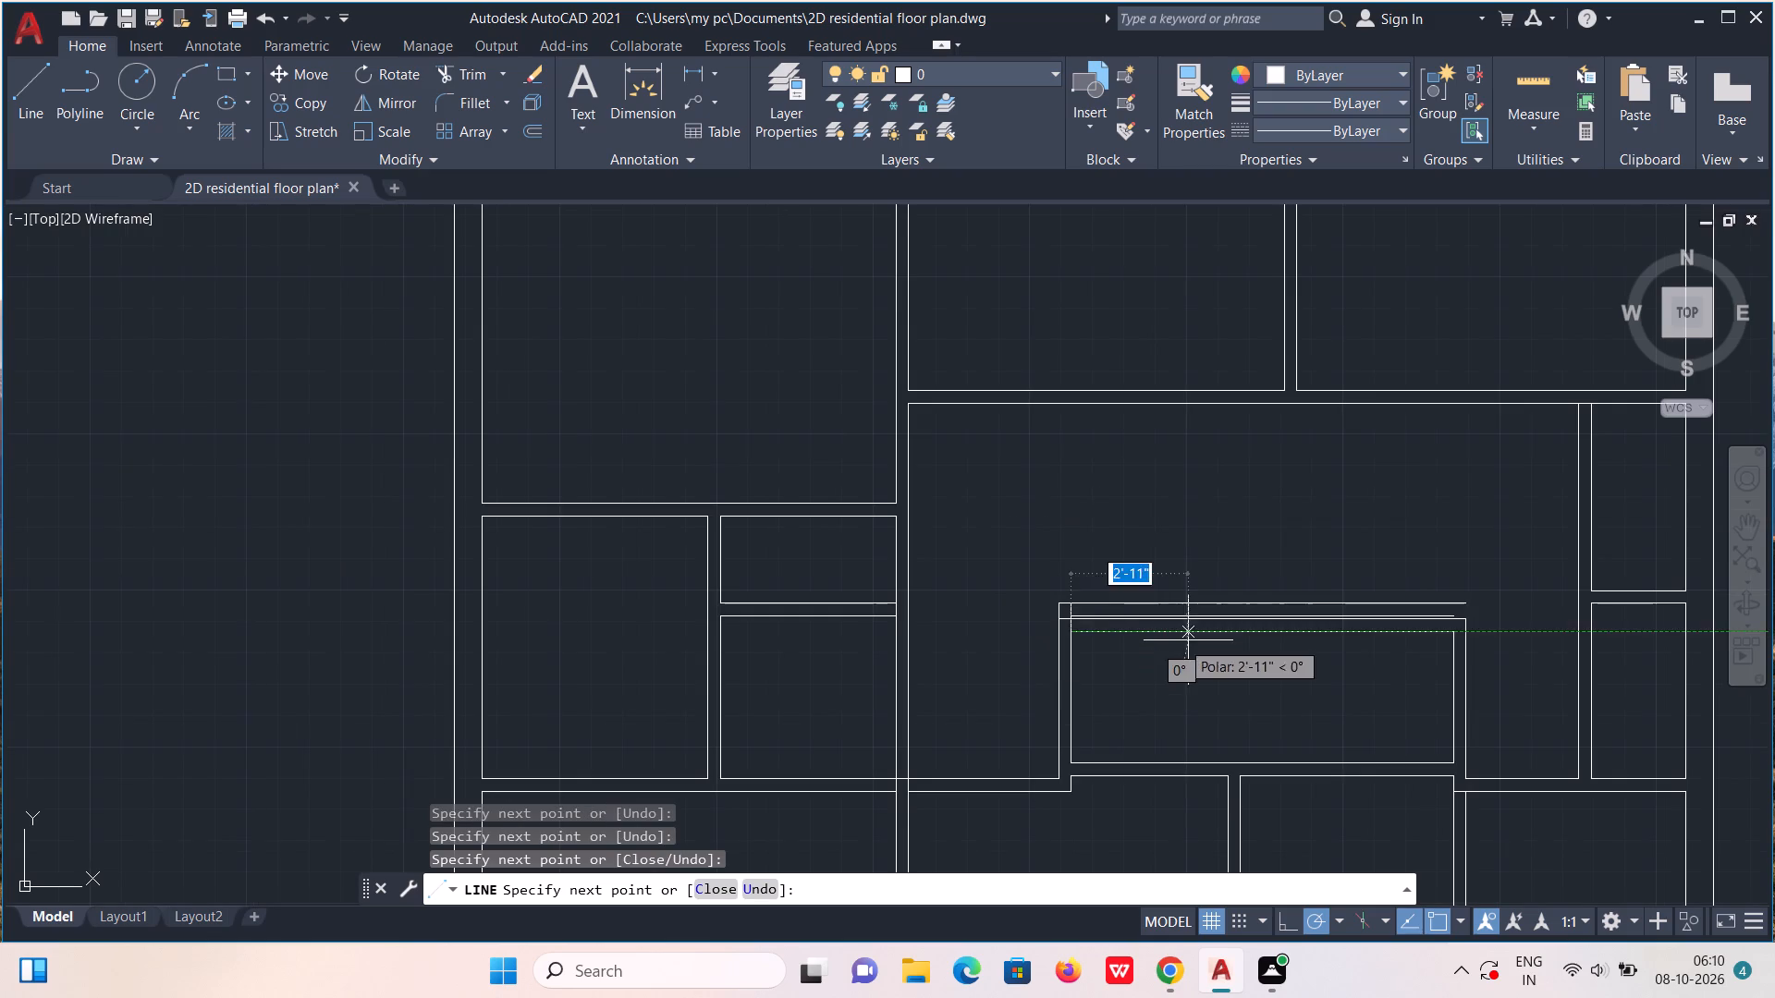
pyautogui.scroll(3, 1448, 621)
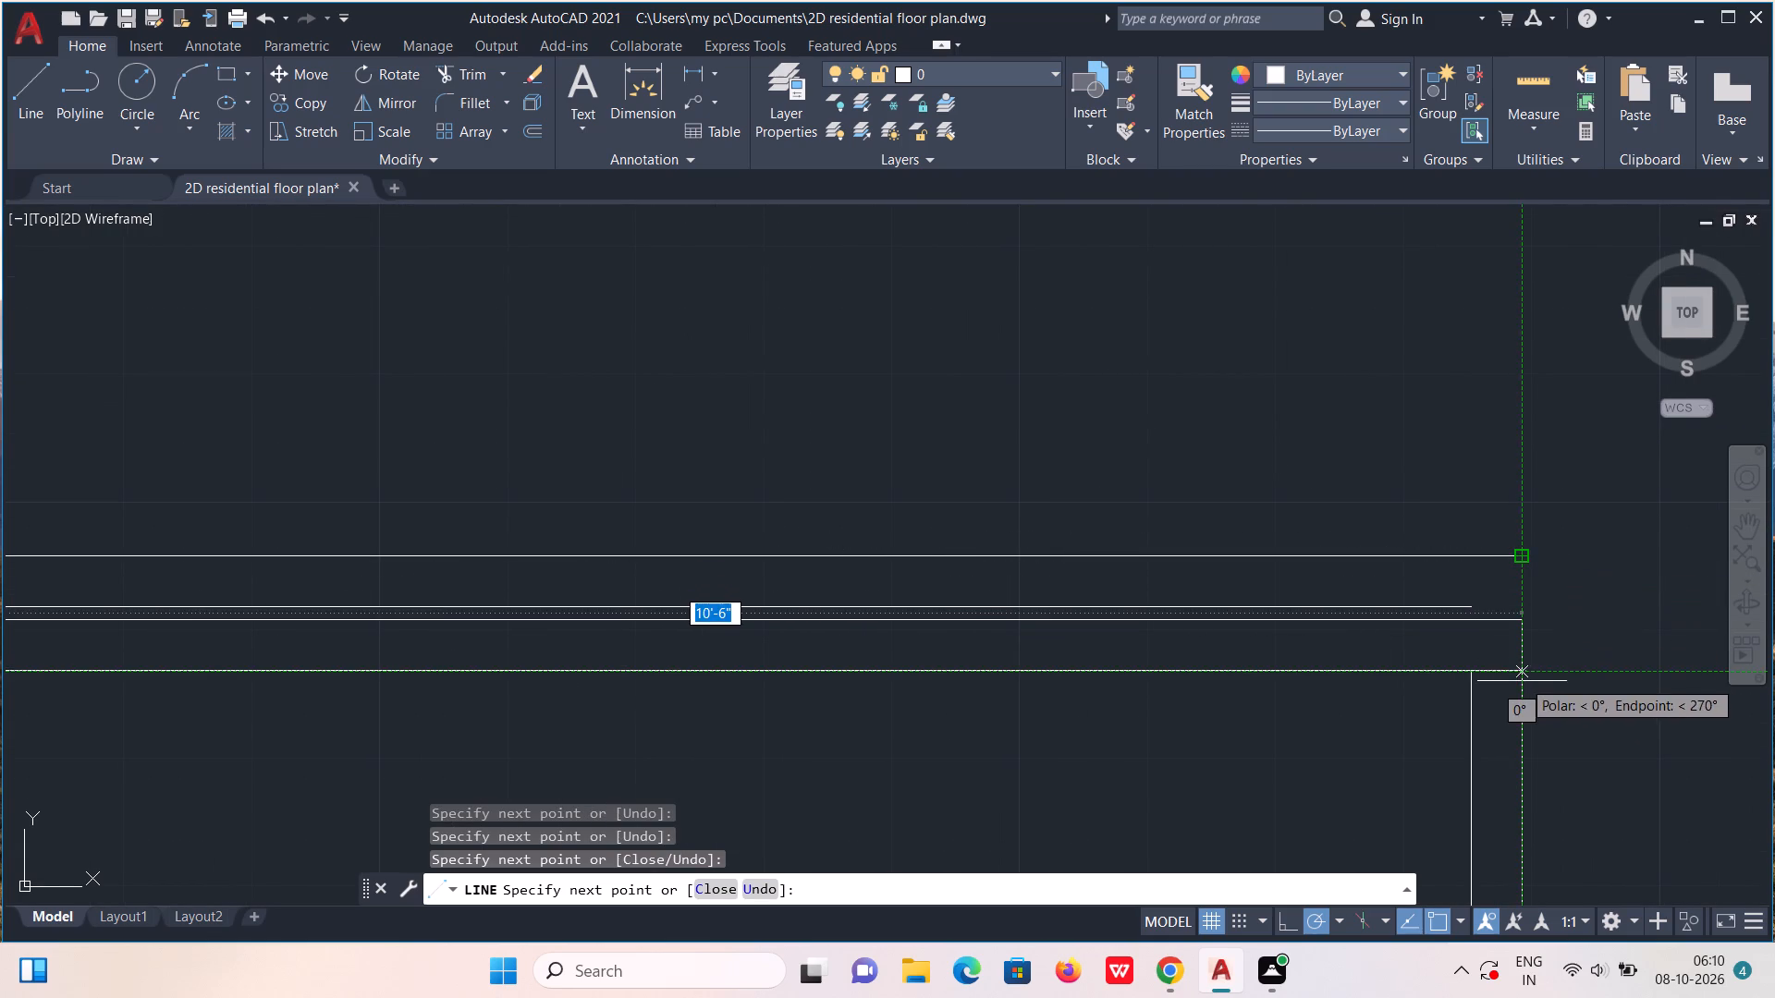
pyautogui.click(1522, 681)
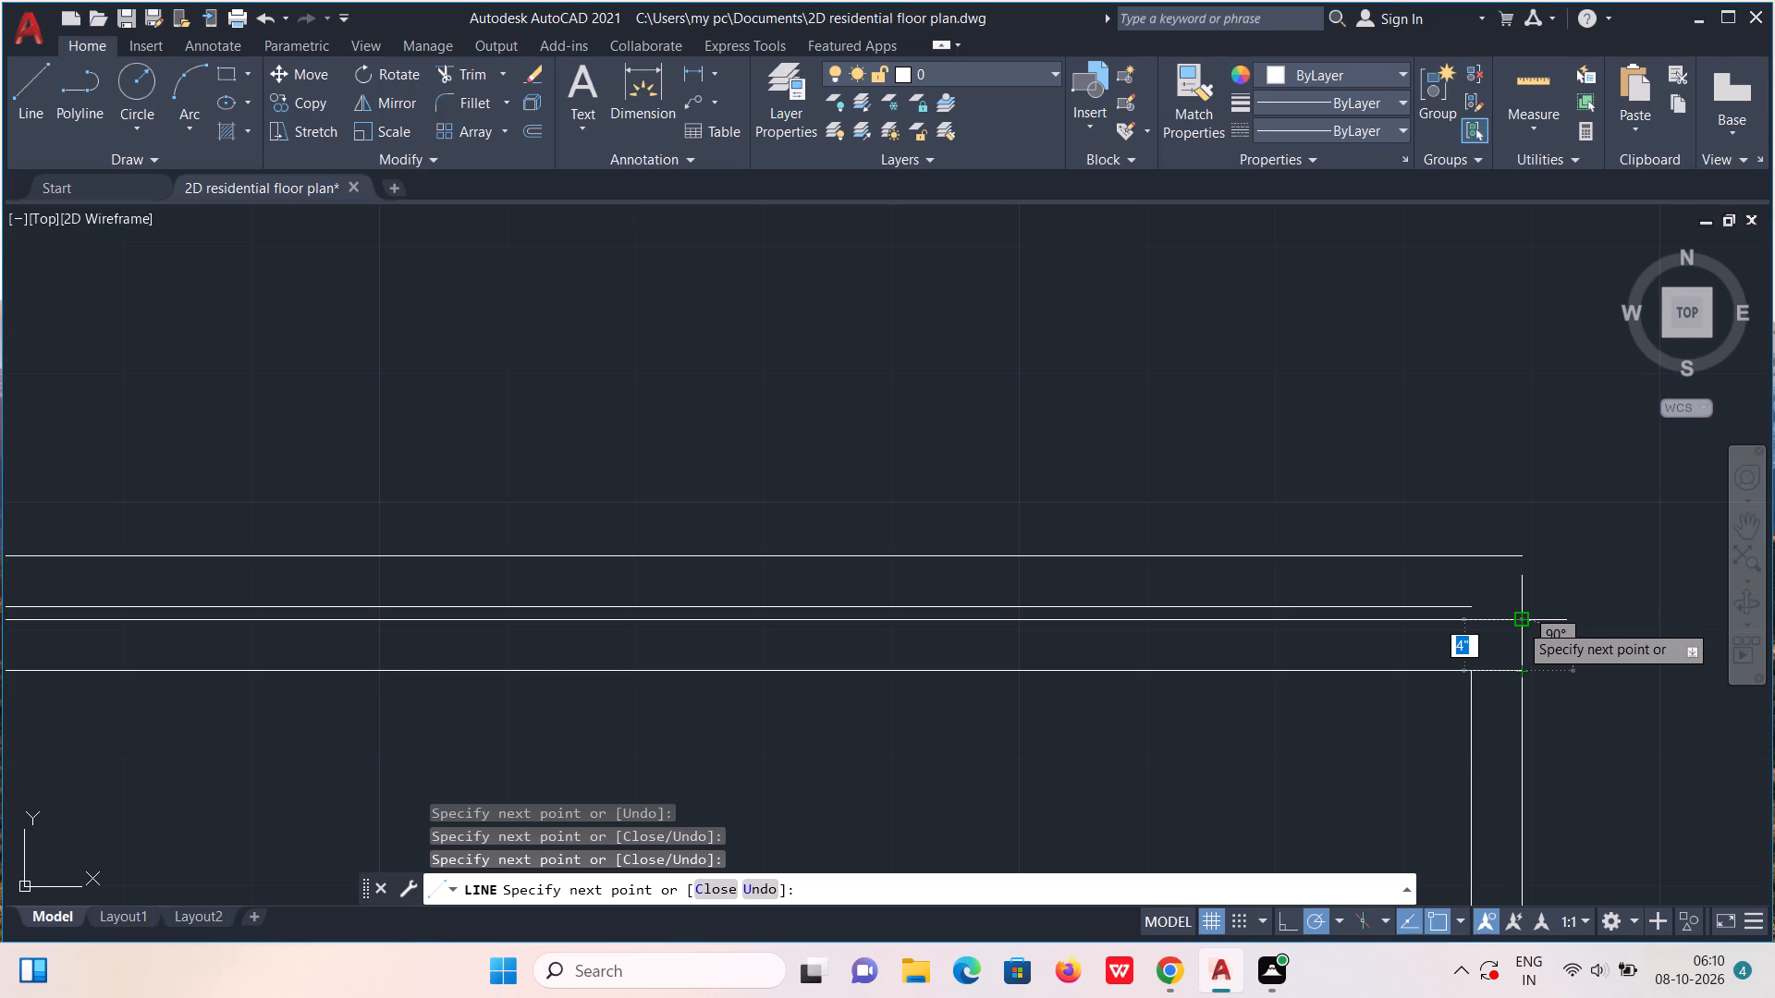
pyautogui.click(1522, 562)
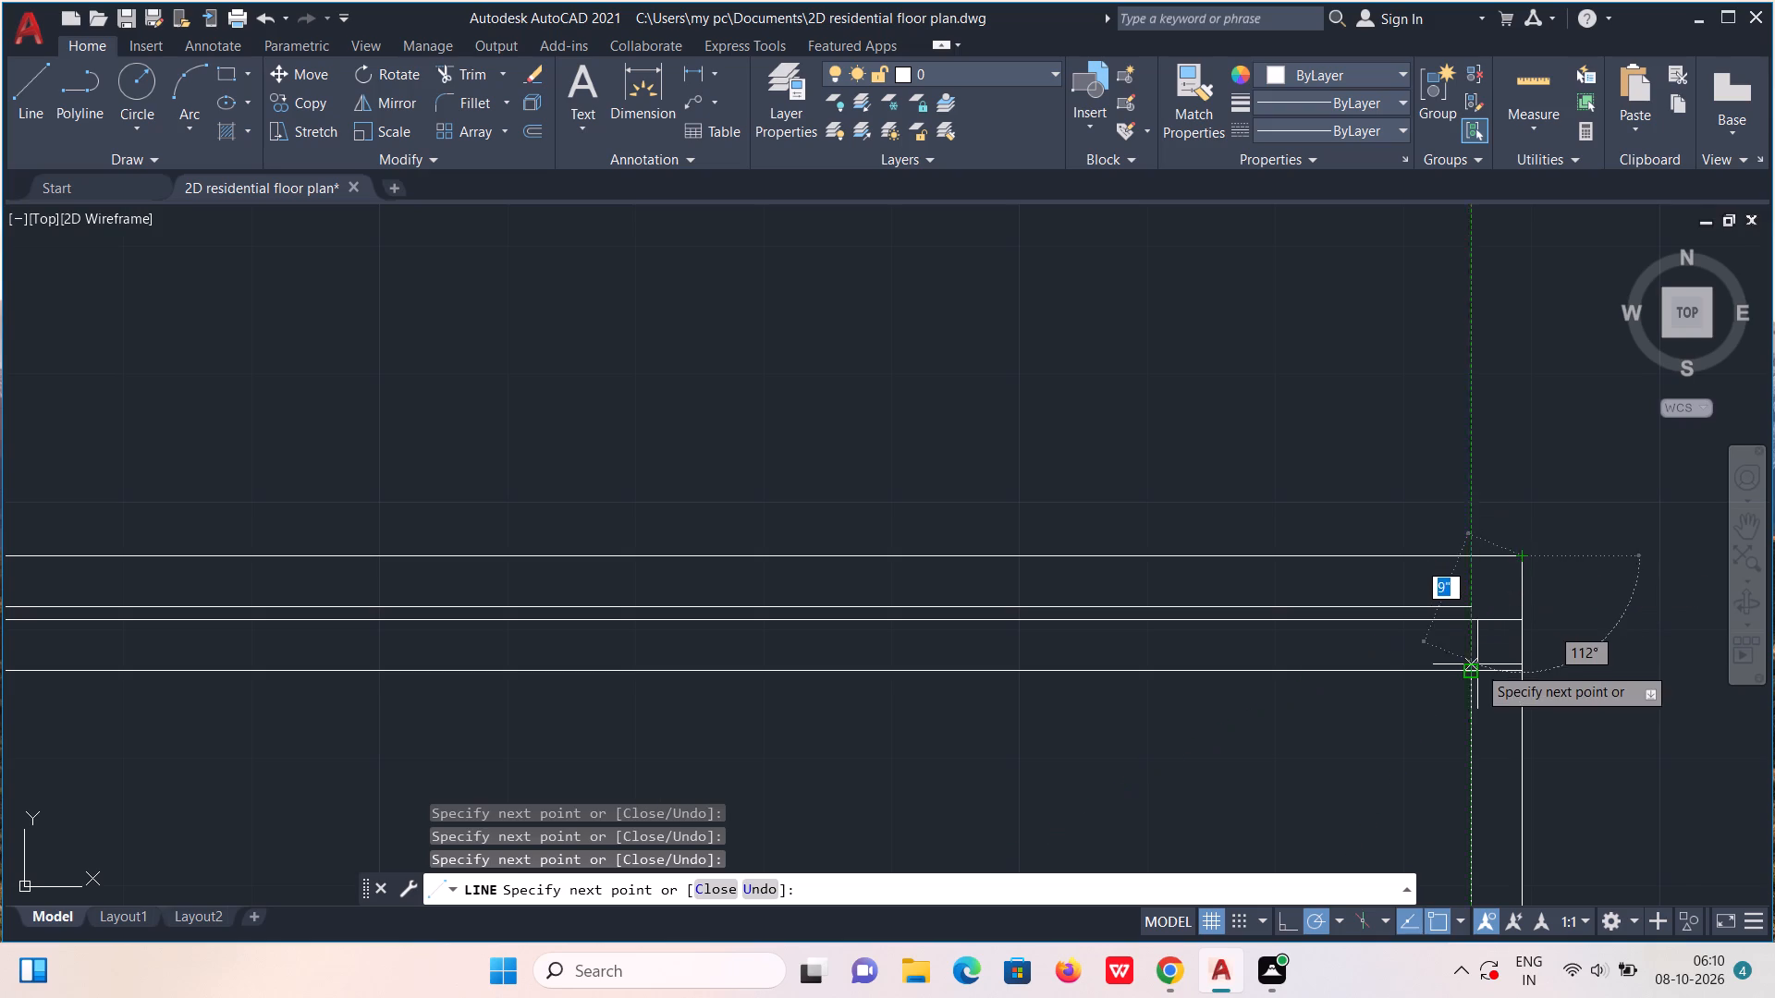
pyautogui.click(1475, 554)
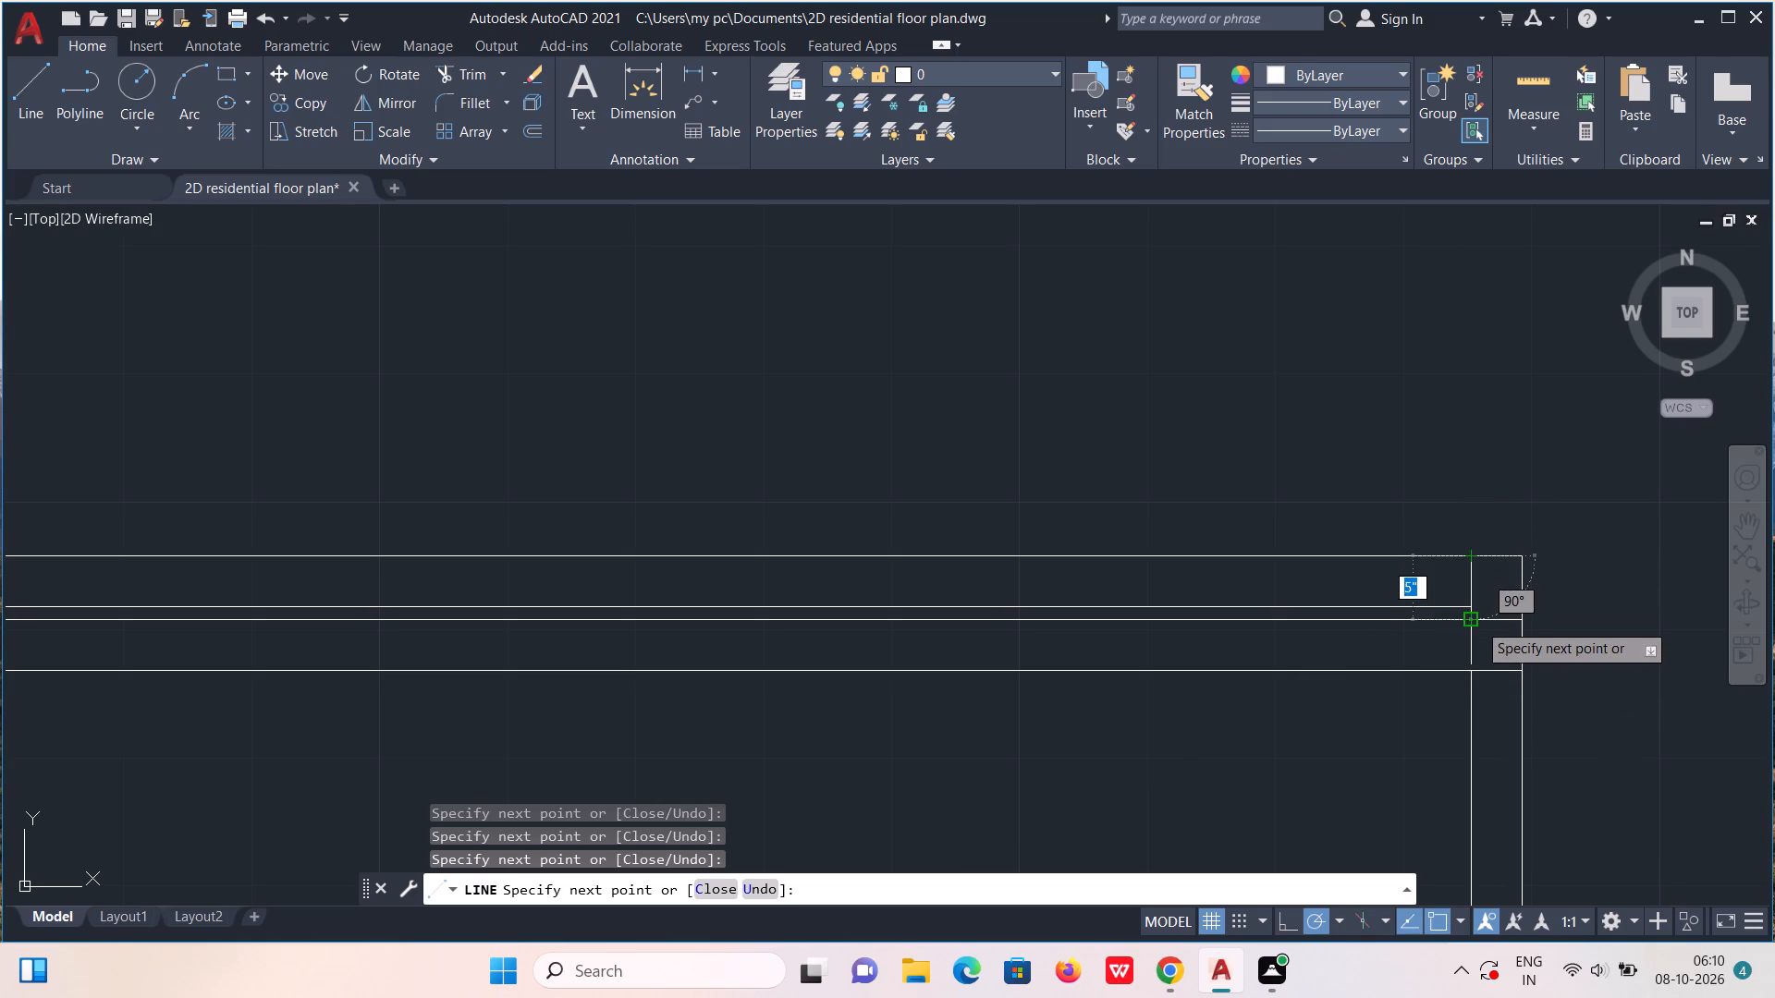
pyautogui.click(1477, 622)
pyautogui.press('Escape')
# Trim away both old top wall lines of the central room and their leftover pieces inside the two upper corners.
pyautogui.scroll(-3, 1480, 621)
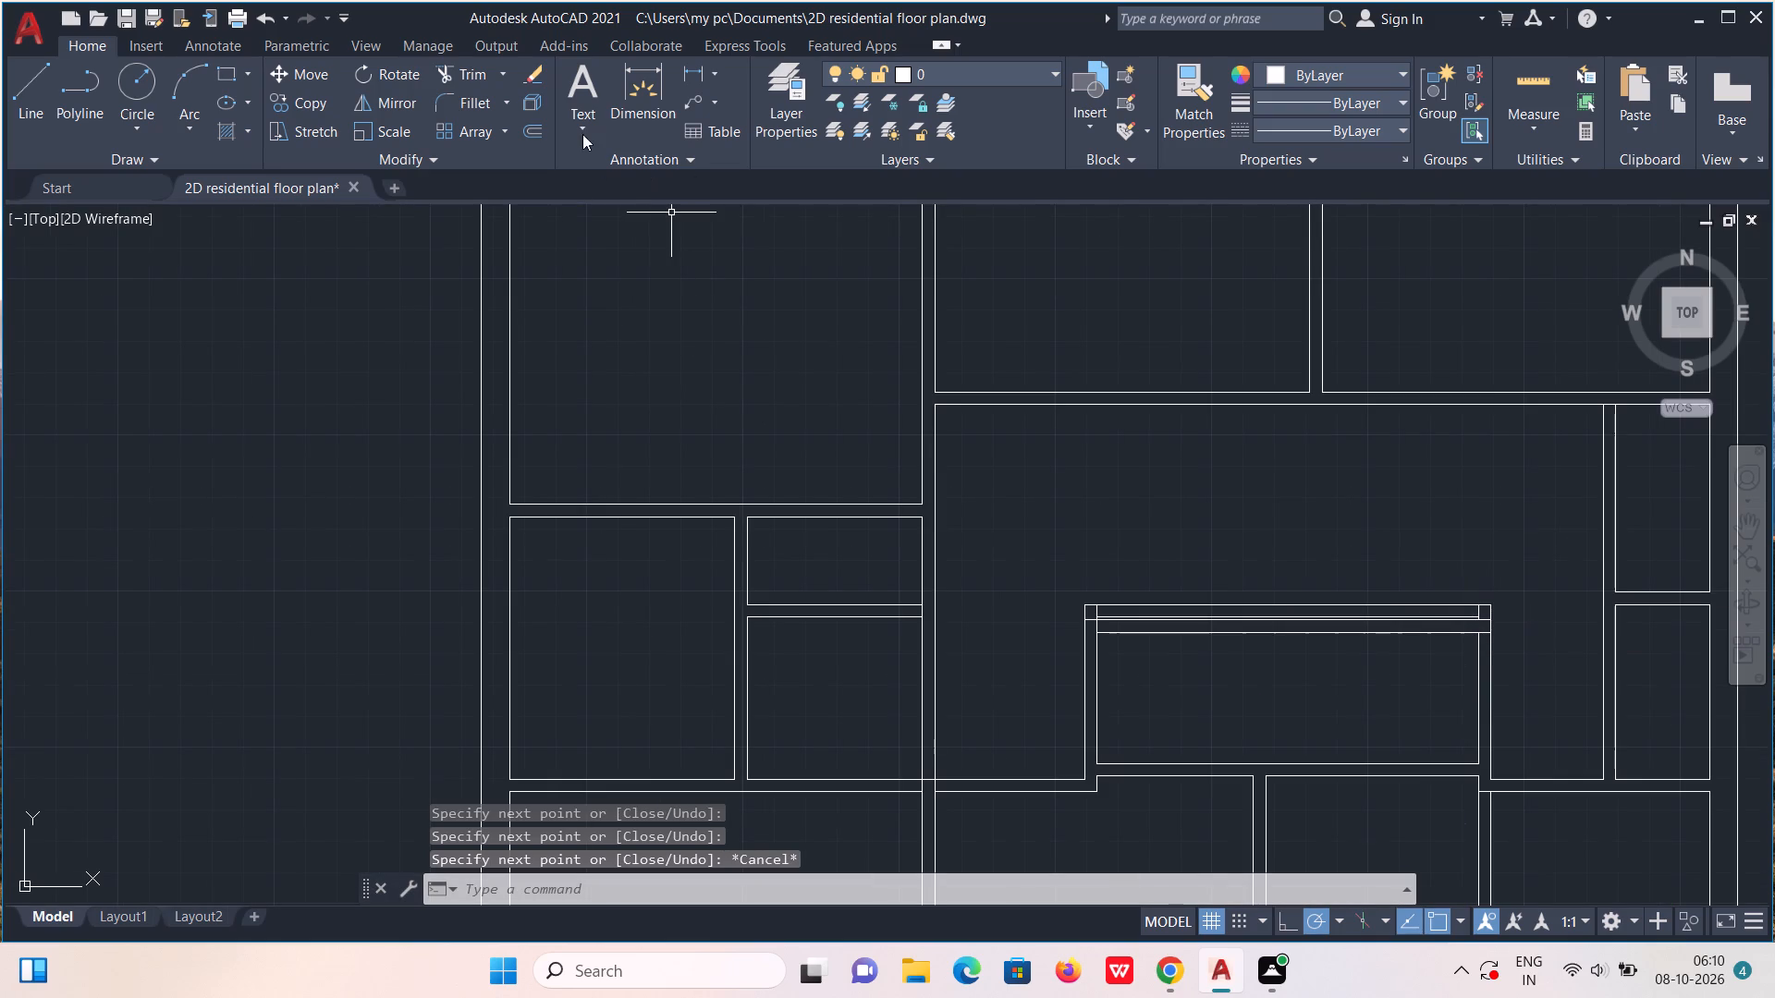
pyautogui.click(478, 84)
pyautogui.scroll(4, 1221, 613)
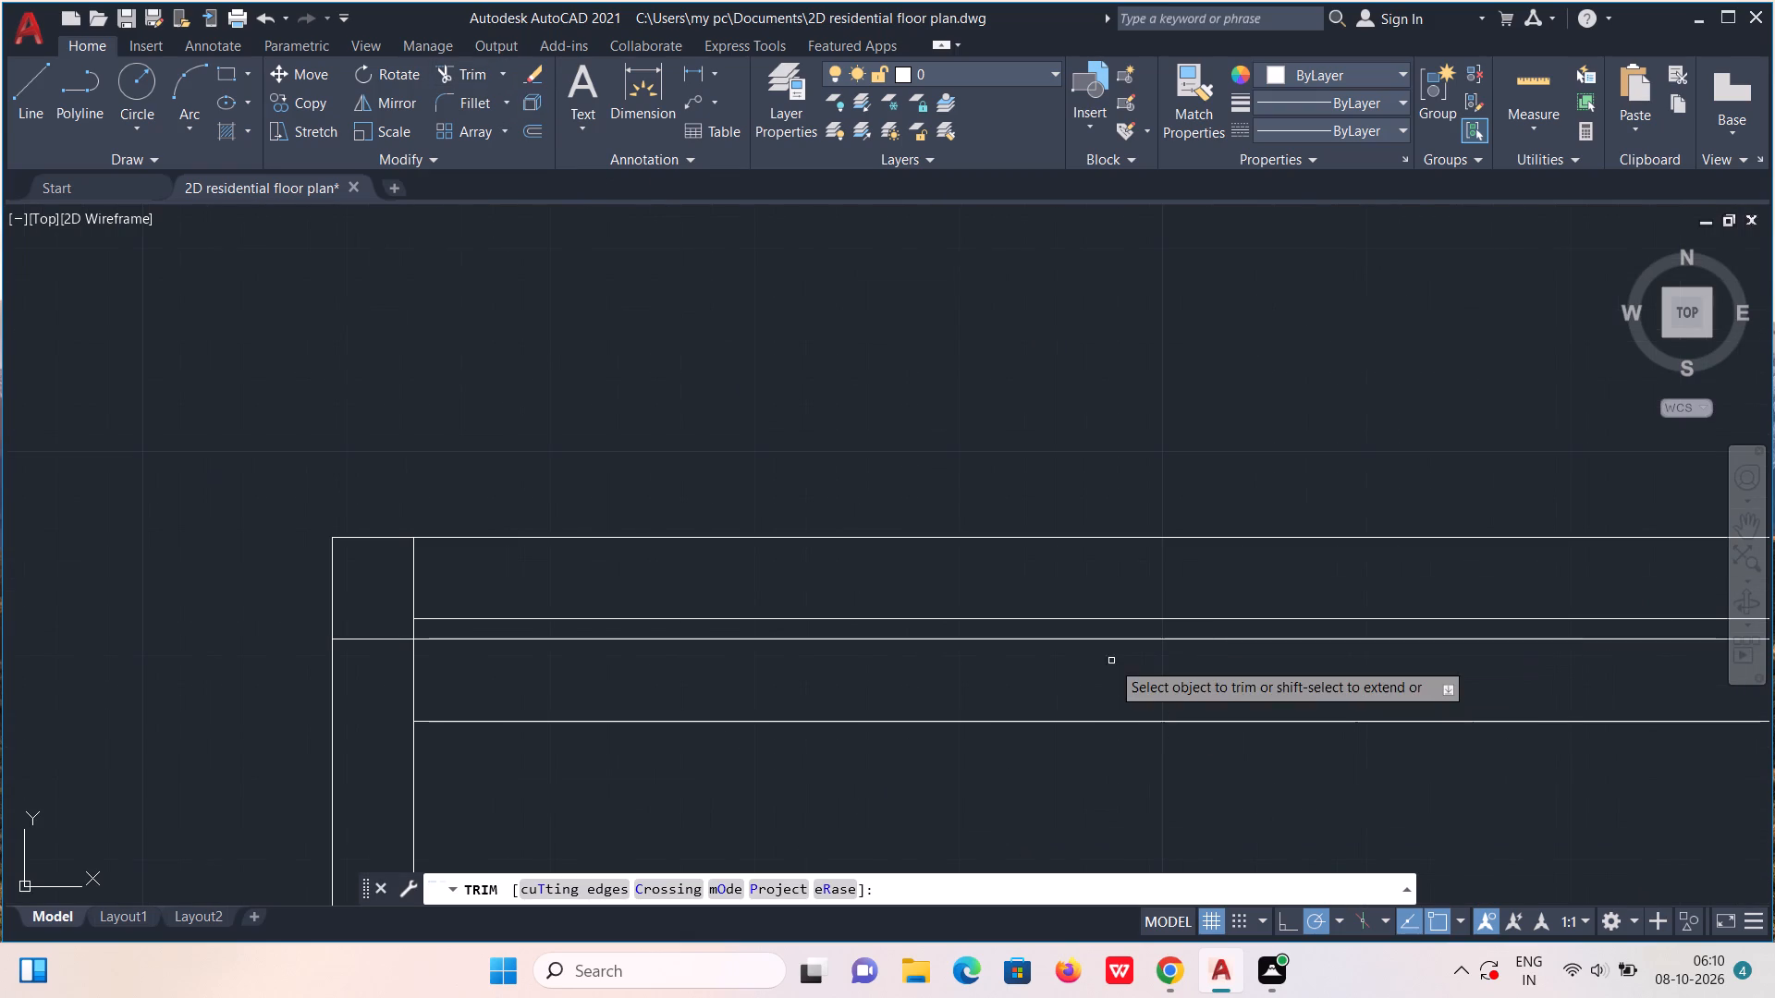
pyautogui.click(1103, 638)
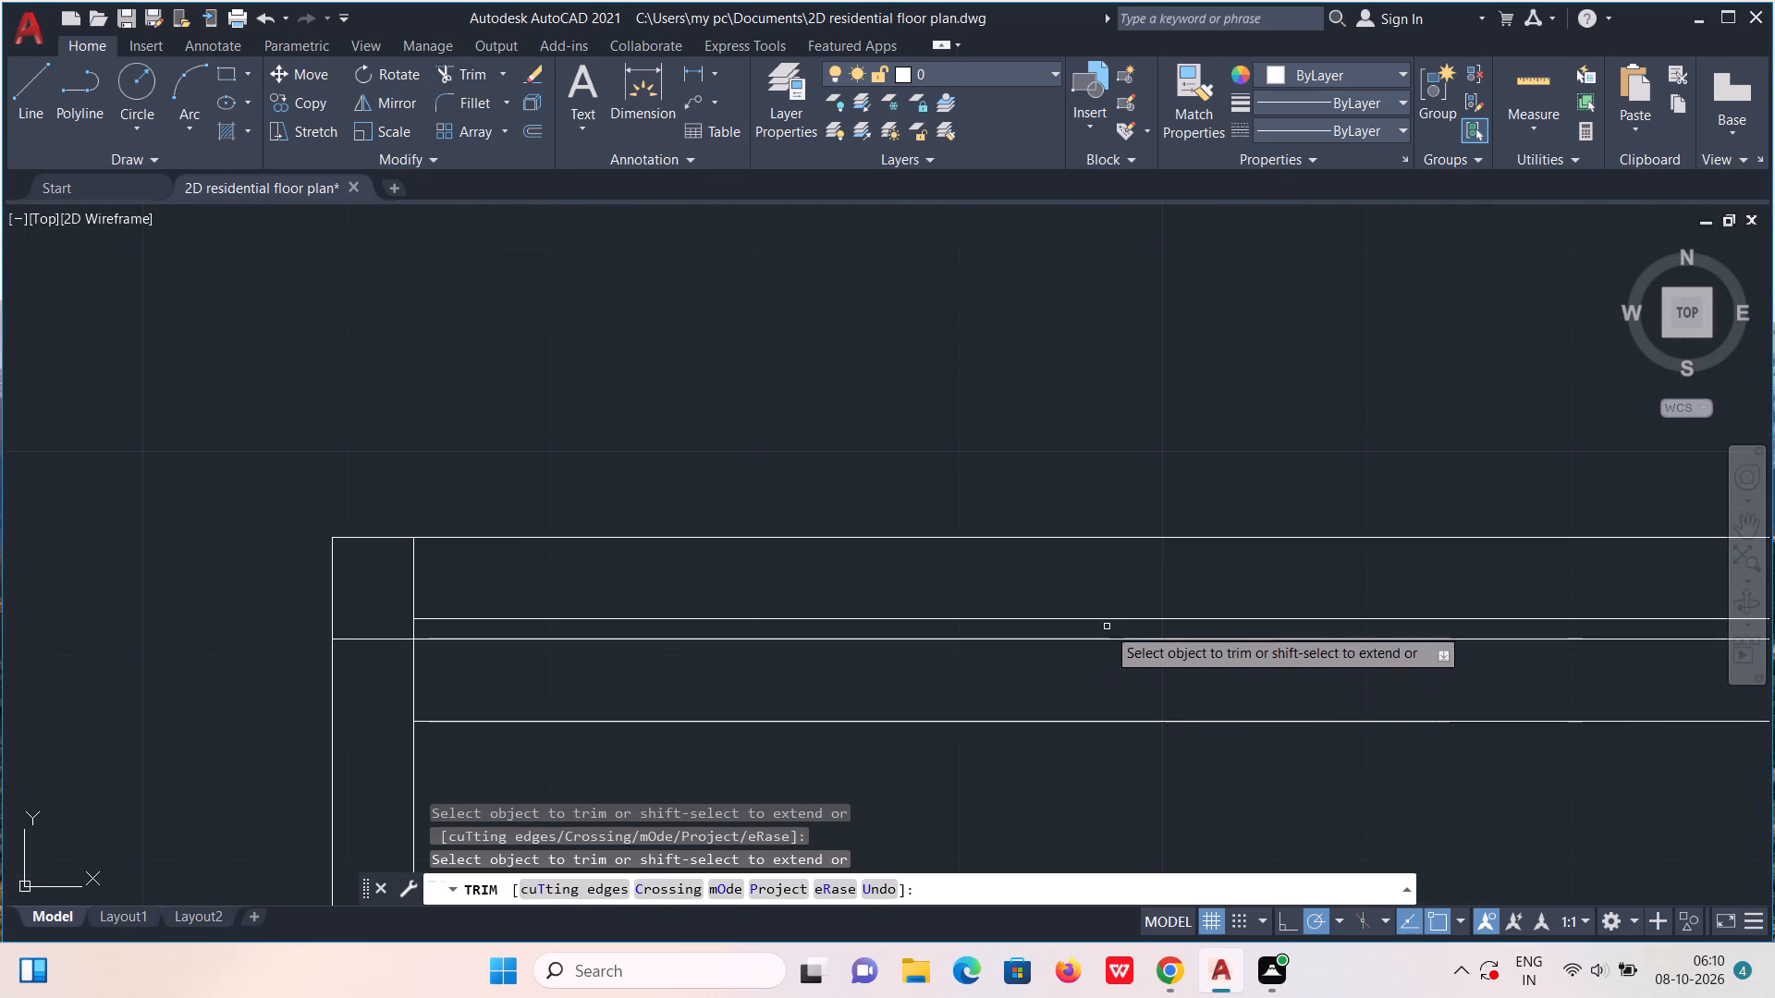
pyautogui.moveTo(1107, 627); pyautogui.dragTo(1123, 755)
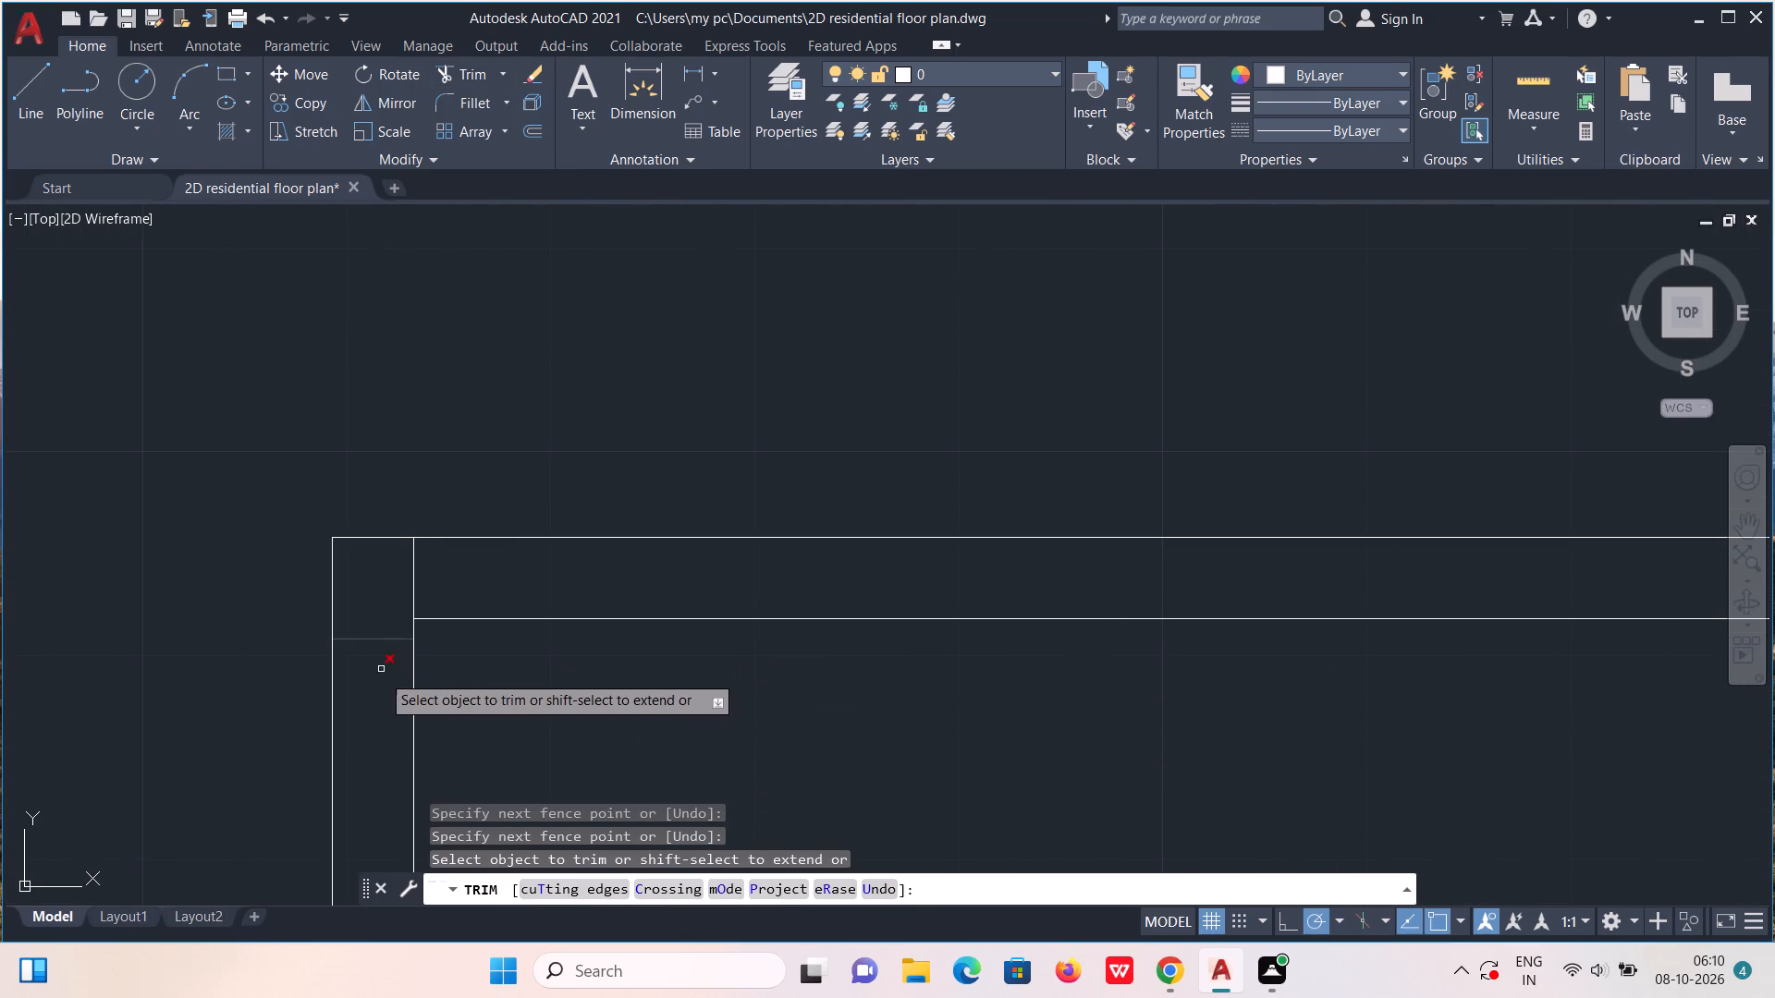
pyautogui.moveTo(381, 697); pyautogui.dragTo(435, 574)
pyautogui.scroll(-4, 437, 585)
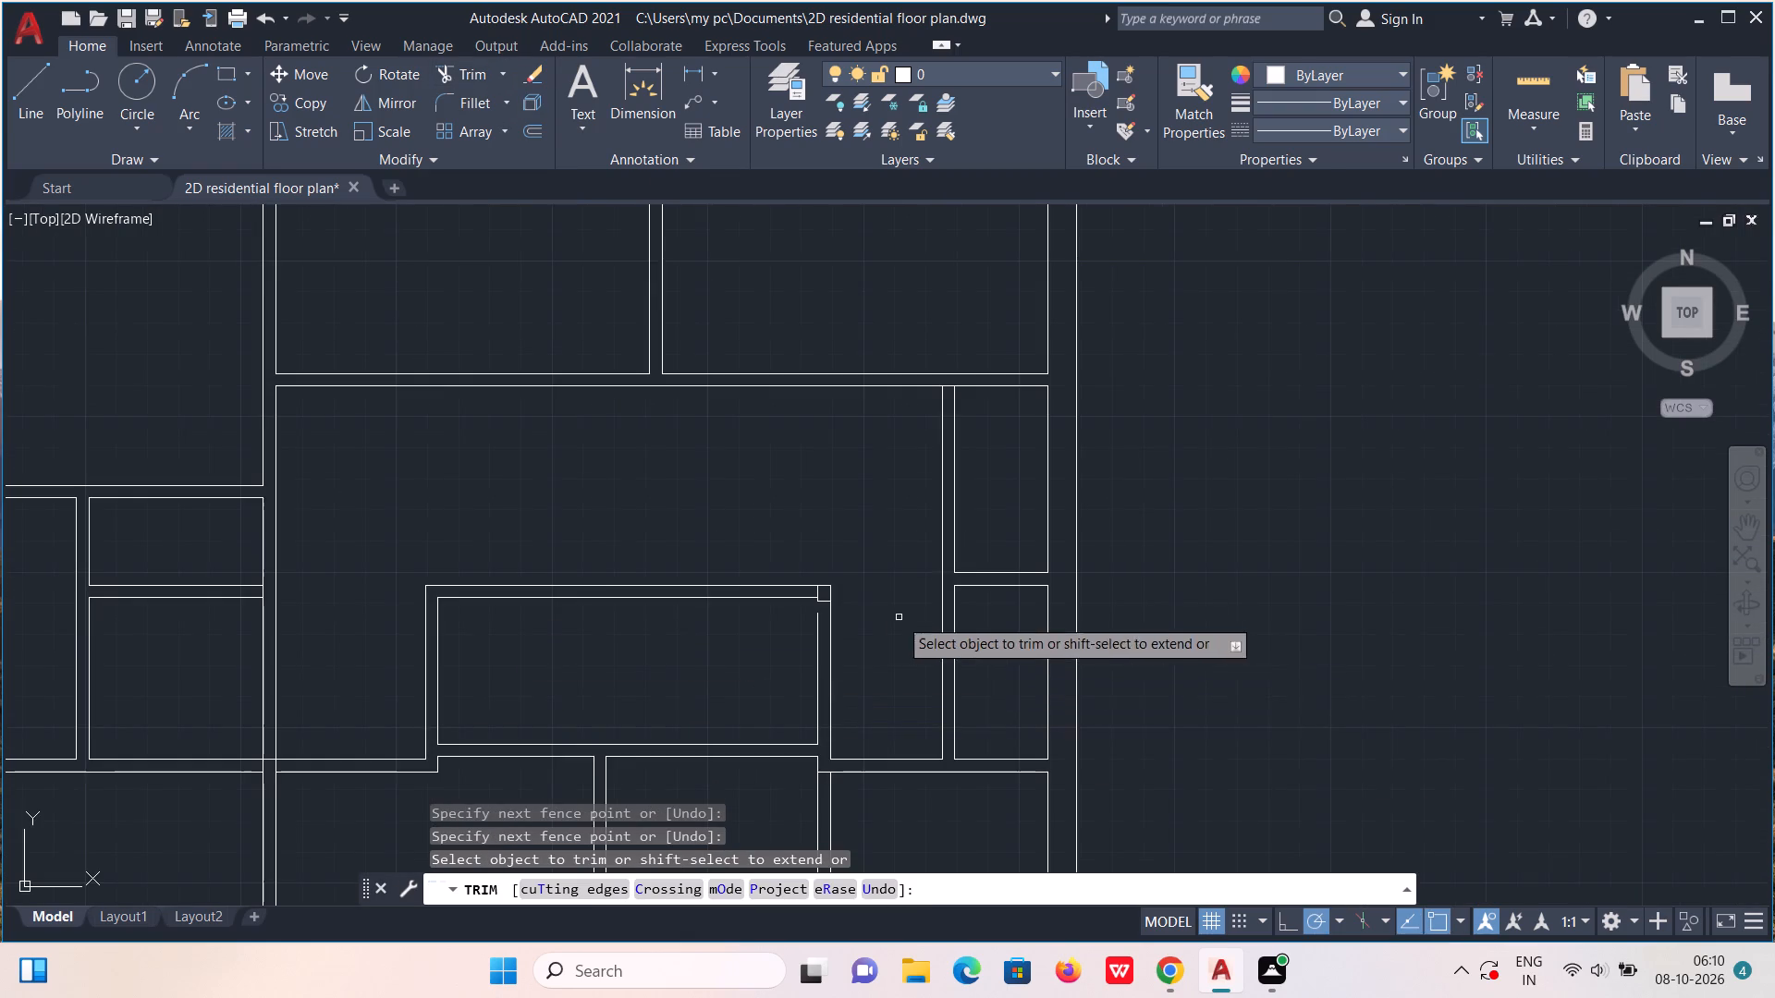
pyautogui.scroll(5, 861, 598)
pyautogui.moveTo(357, 527); pyautogui.dragTo(483, 695)
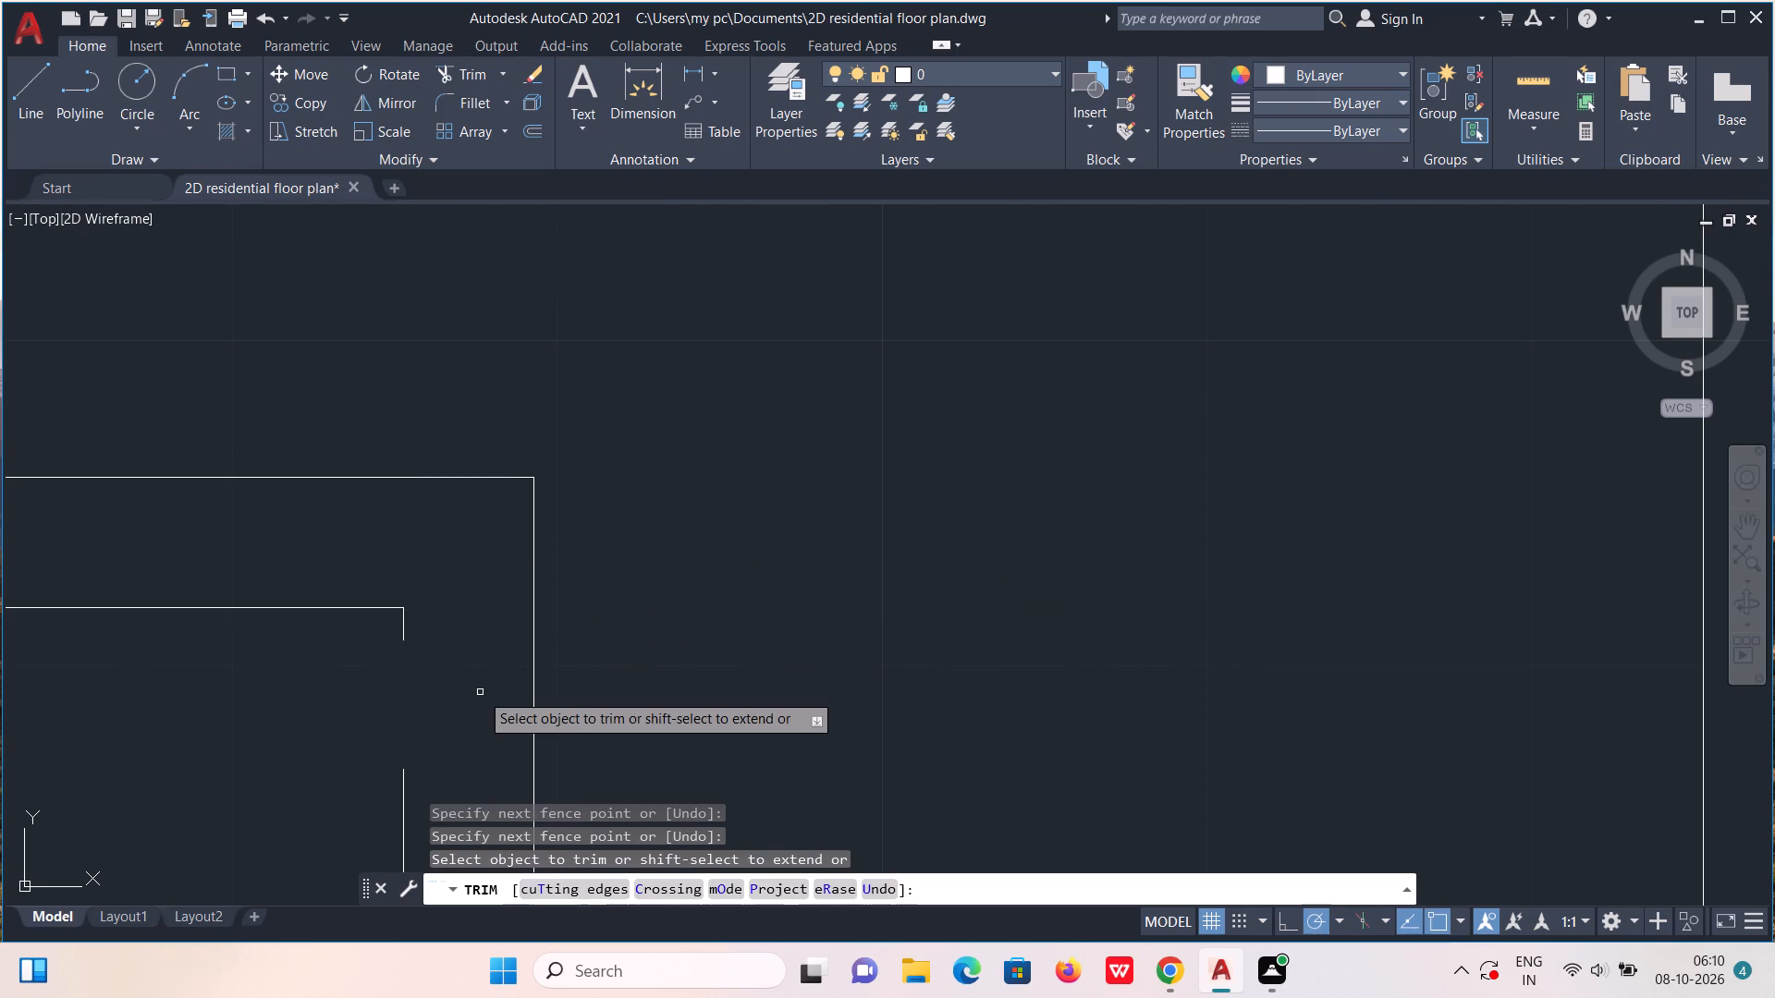
pyautogui.press('Escape')
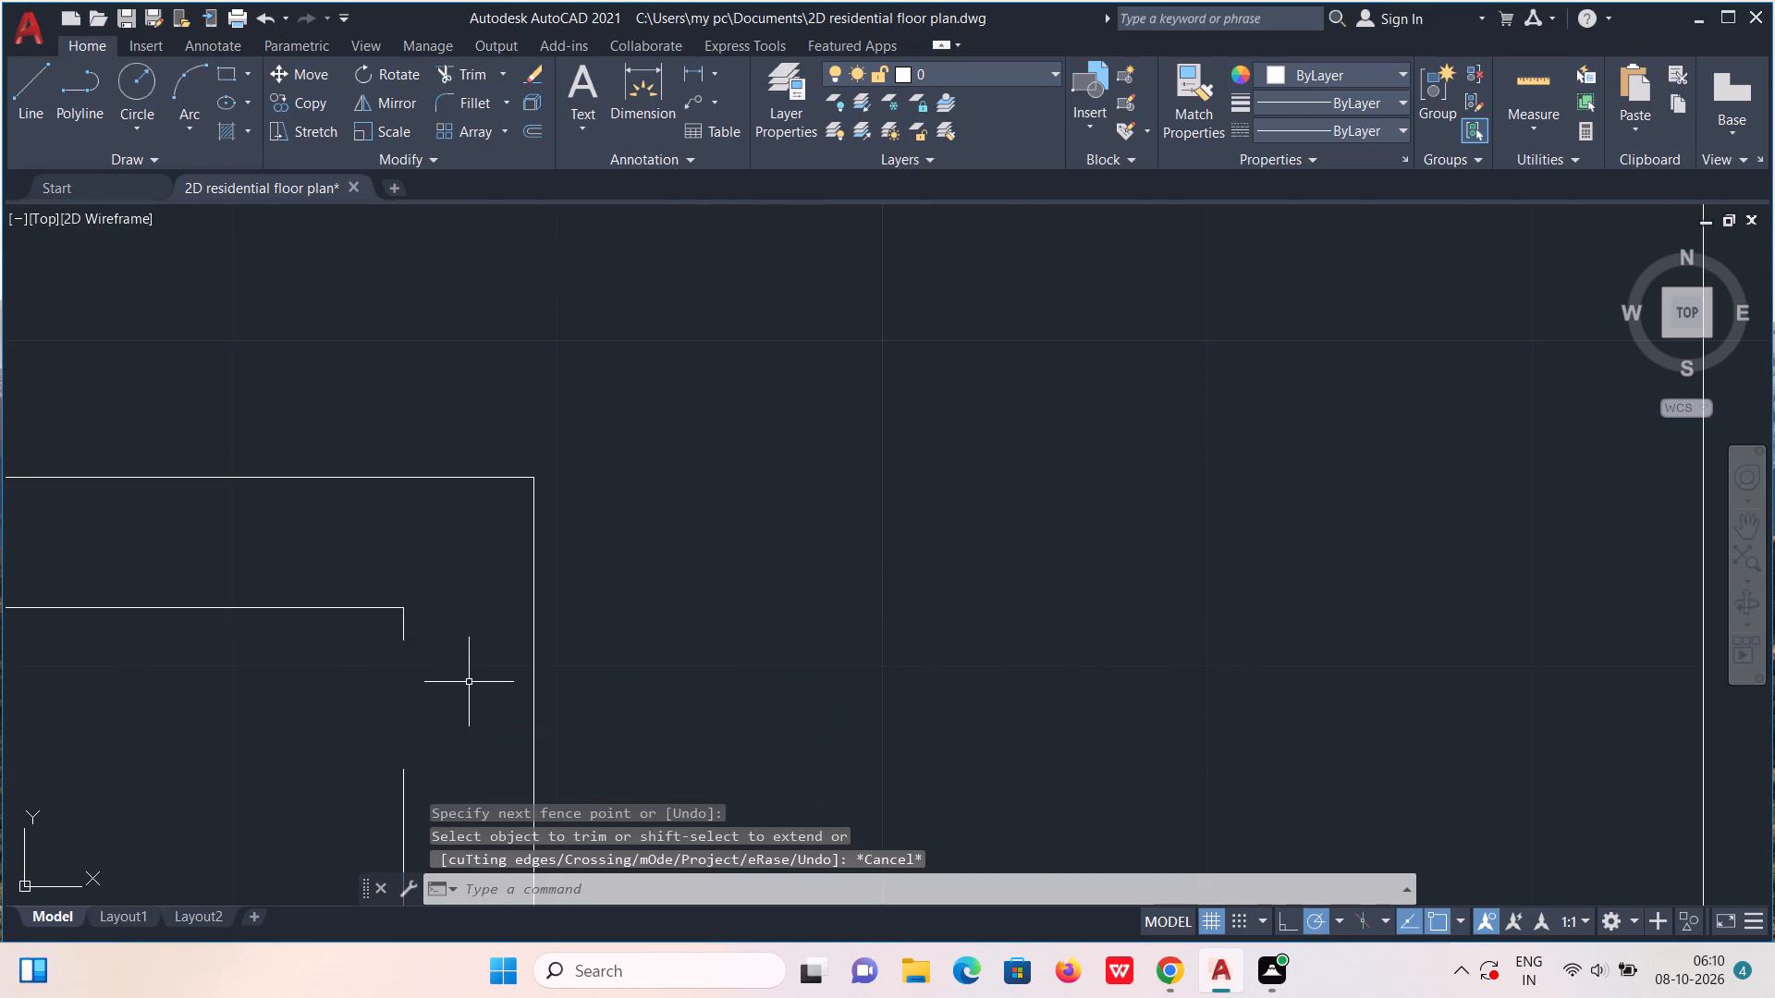
# Draw a line closing the gap in the central room's inner east wall line below its upper corner.
pyautogui.scroll(-2, 480, 682)
pyautogui.moveTo(417, 710); pyautogui.dragTo(500, 580, button='middle')
pyautogui.press('l')
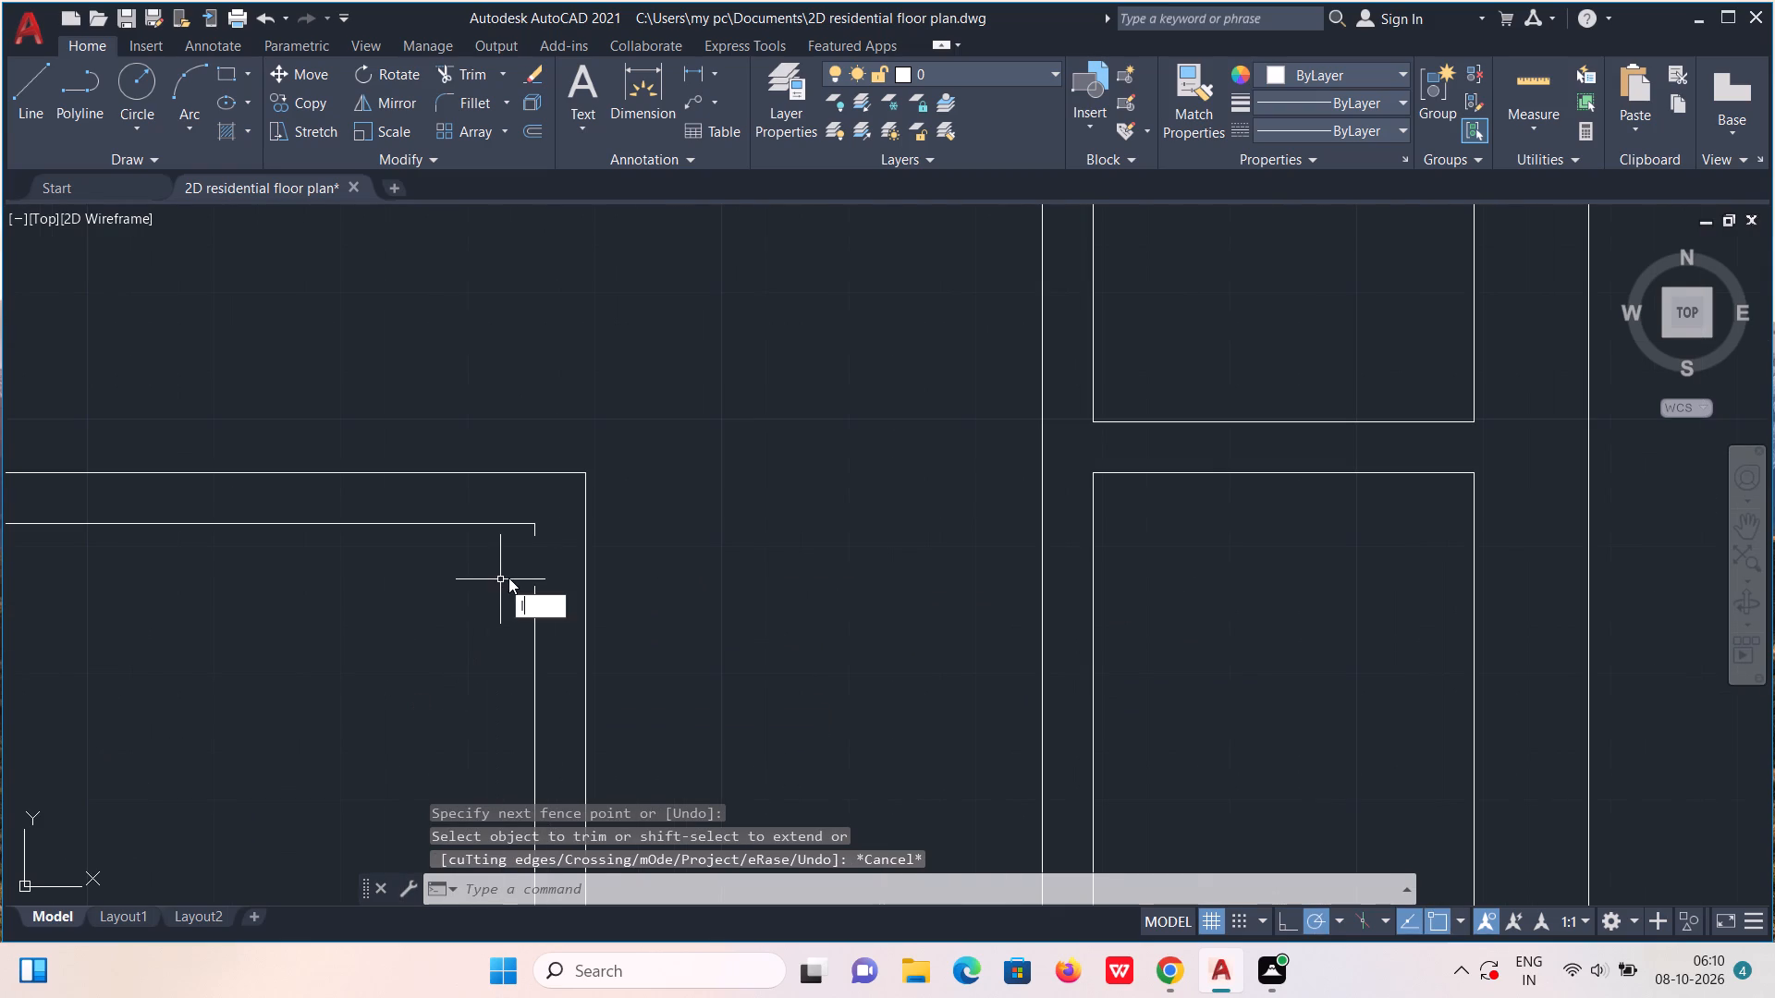
pyautogui.press('Return')
pyautogui.moveTo(537, 542); pyautogui.dragTo(536, 574)
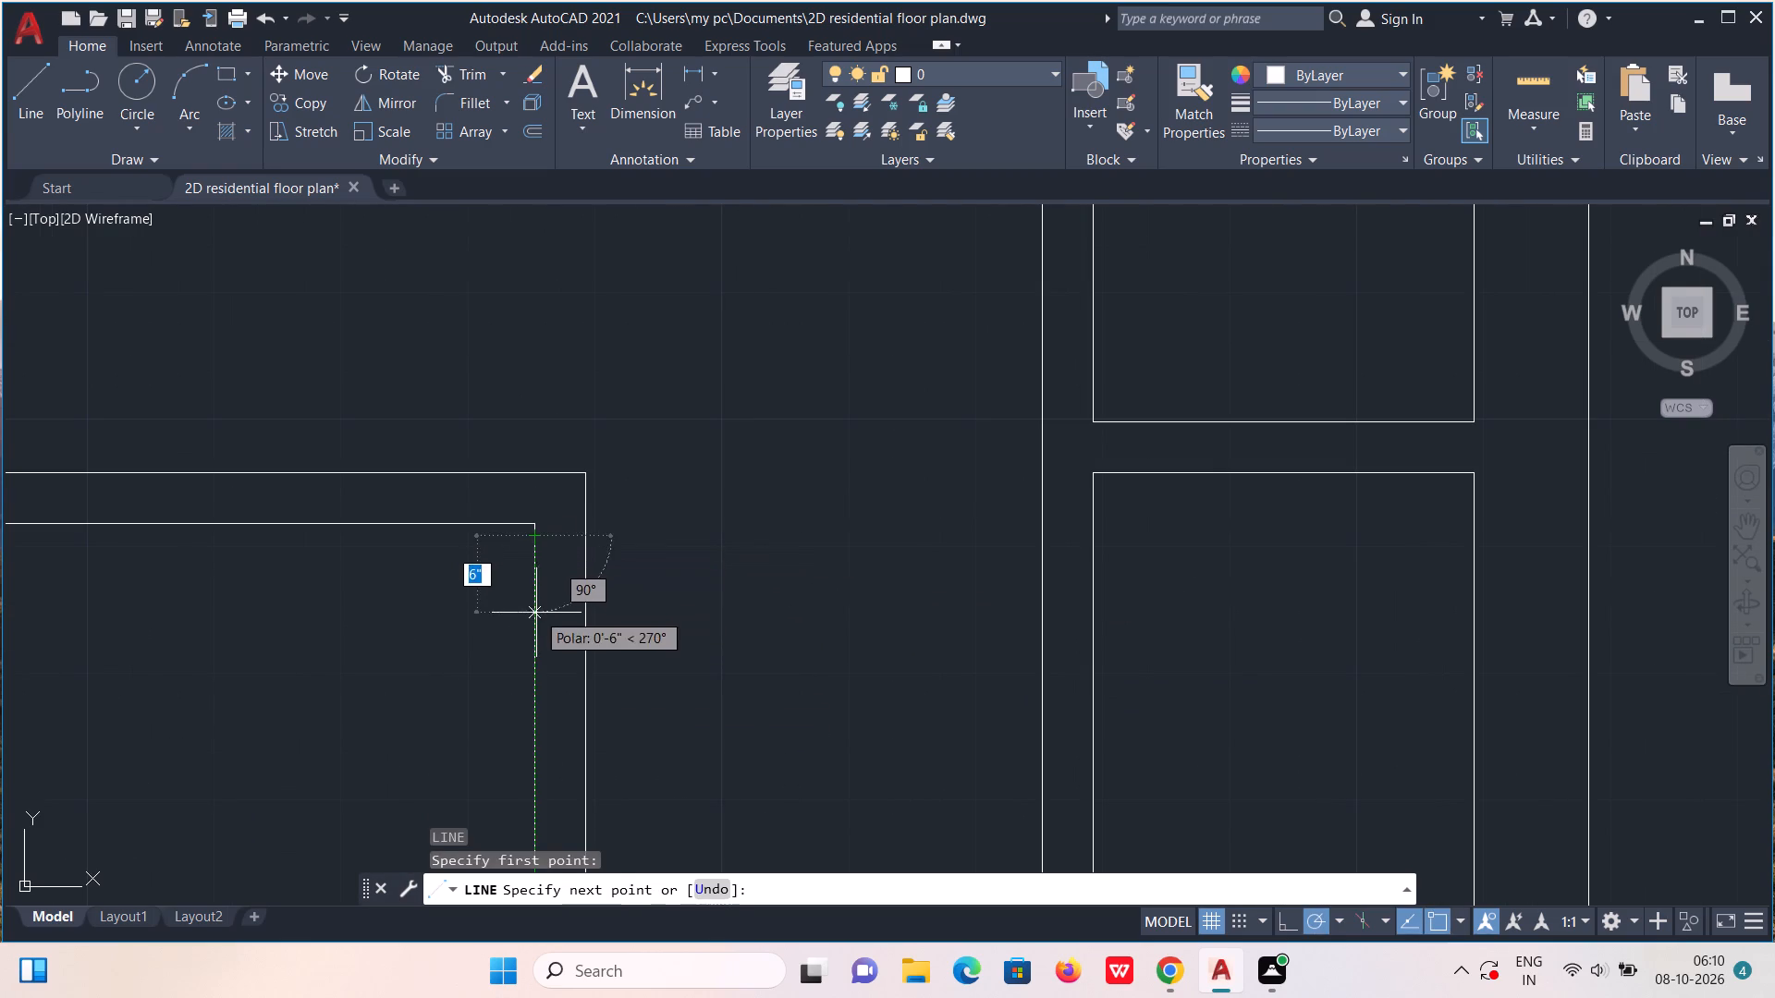
pyautogui.click(536, 613)
pyautogui.scroll(-3, 536, 613)
pyautogui.moveTo(554, 666); pyautogui.dragTo(752, 526, button='middle')
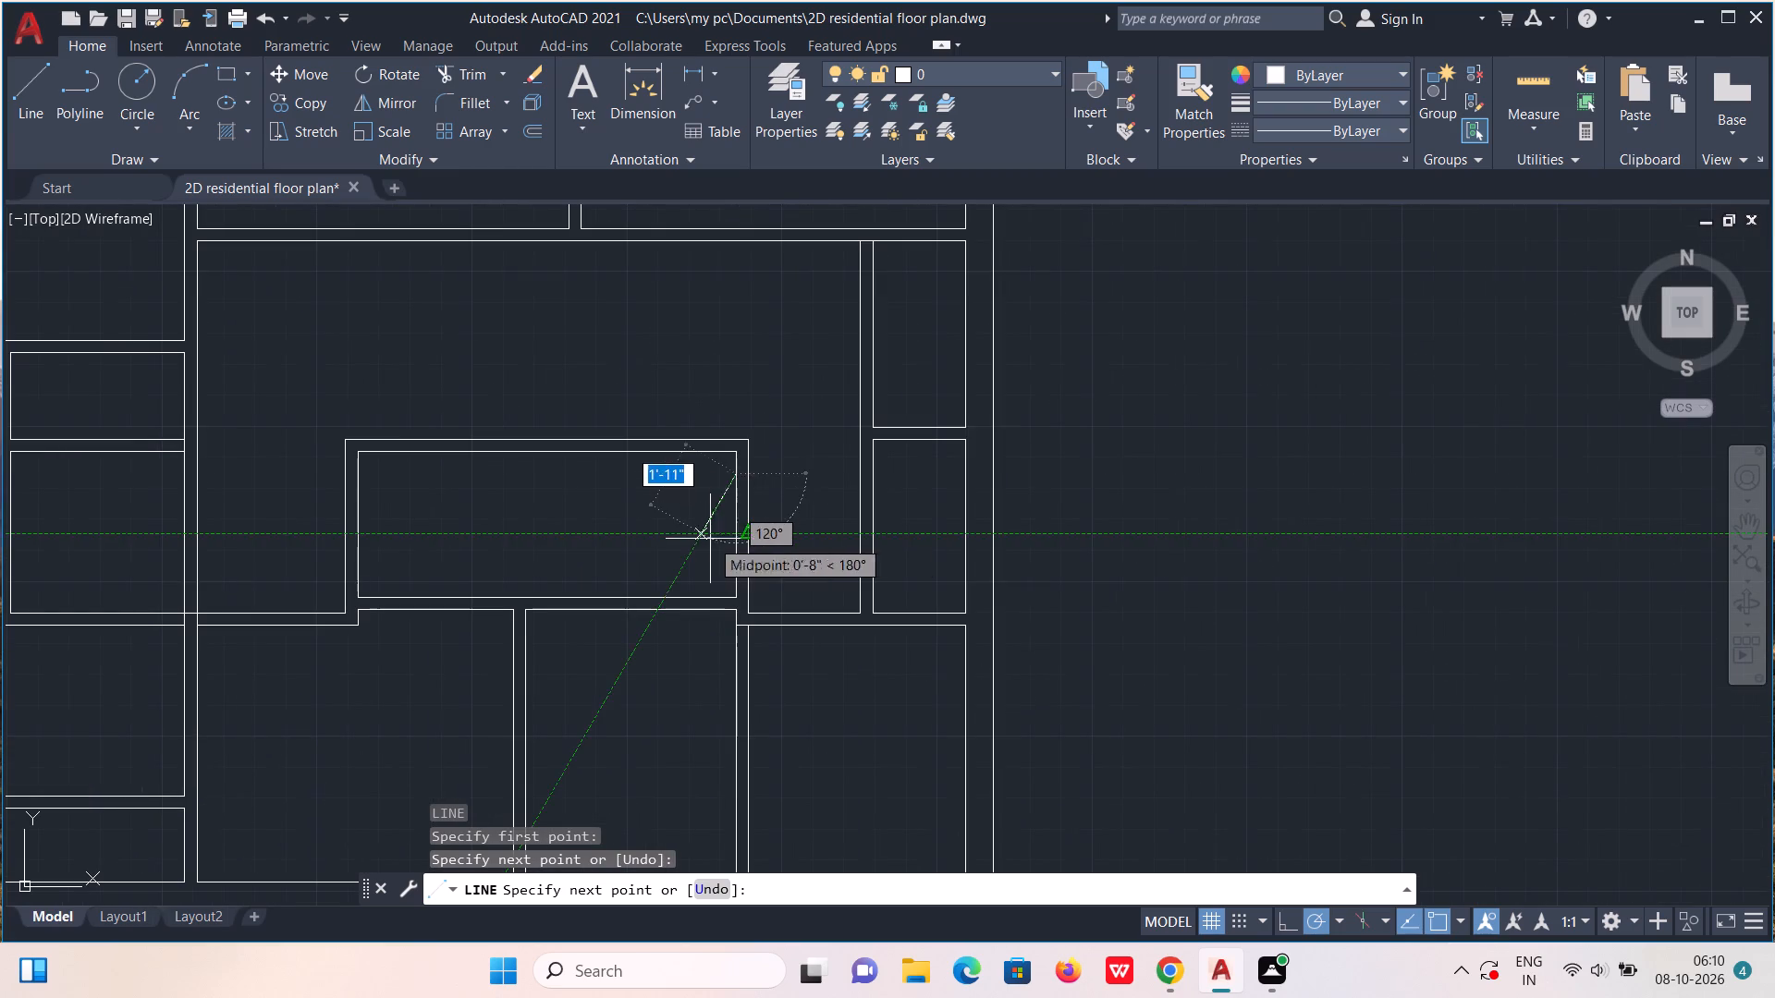
pyautogui.press('Escape')
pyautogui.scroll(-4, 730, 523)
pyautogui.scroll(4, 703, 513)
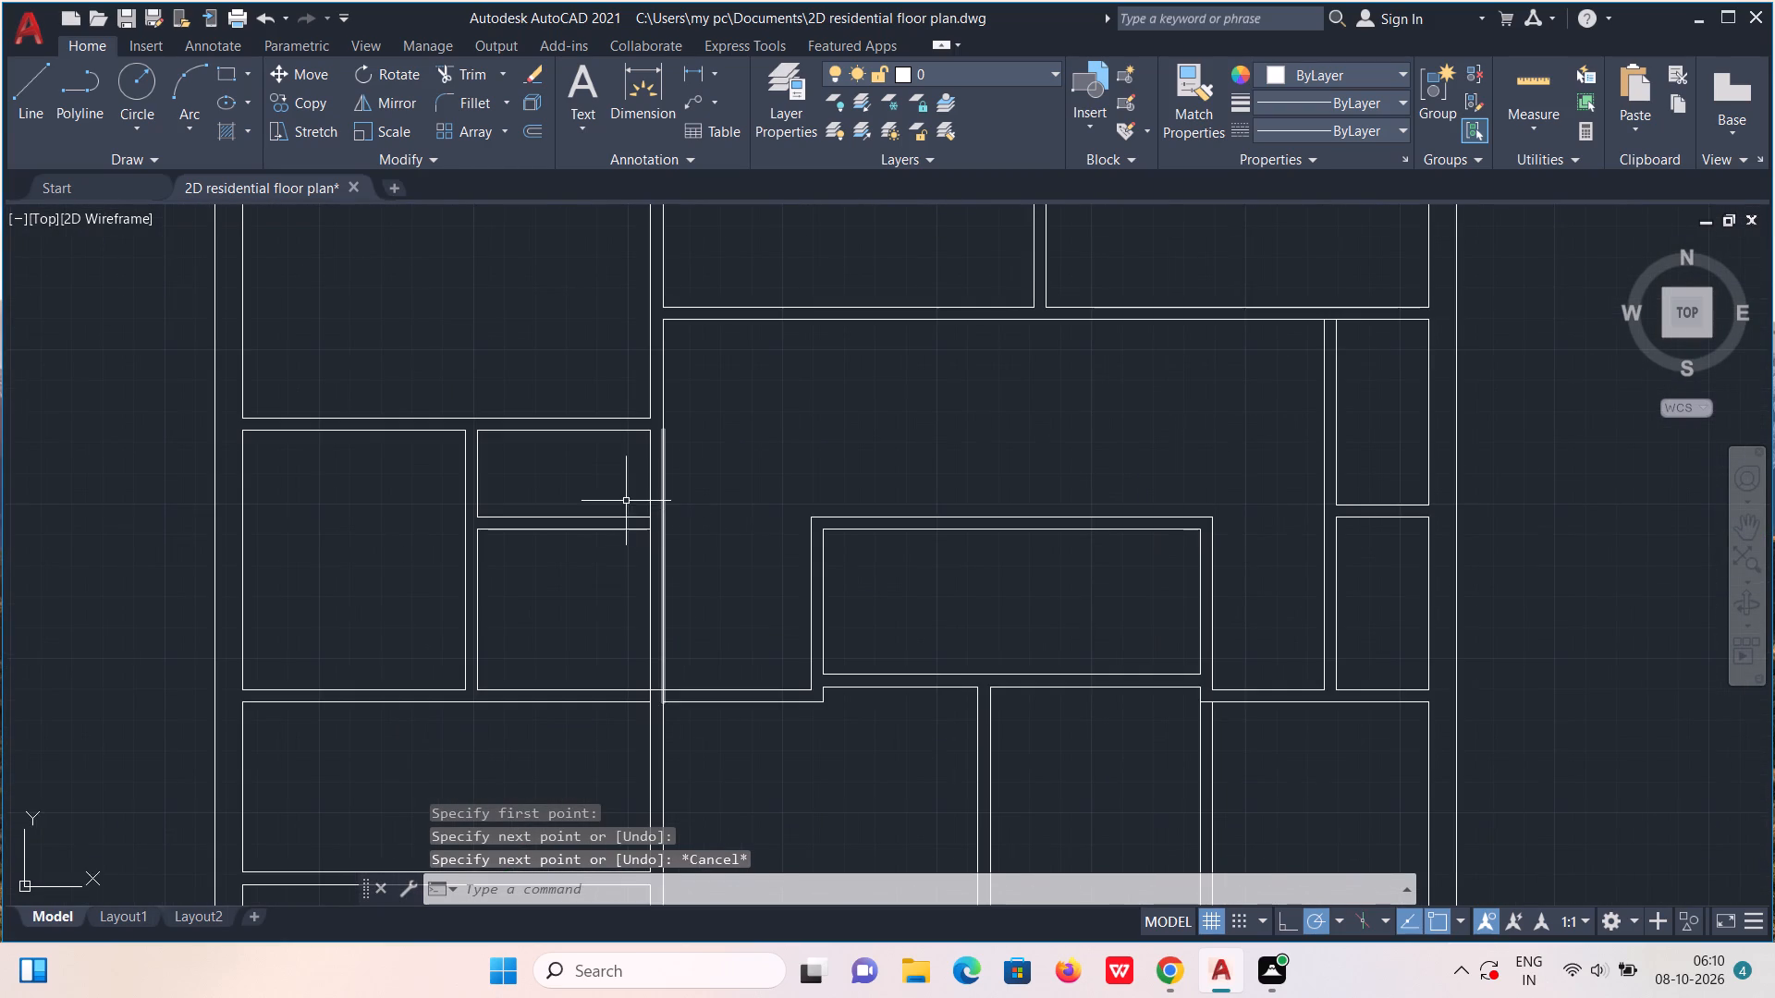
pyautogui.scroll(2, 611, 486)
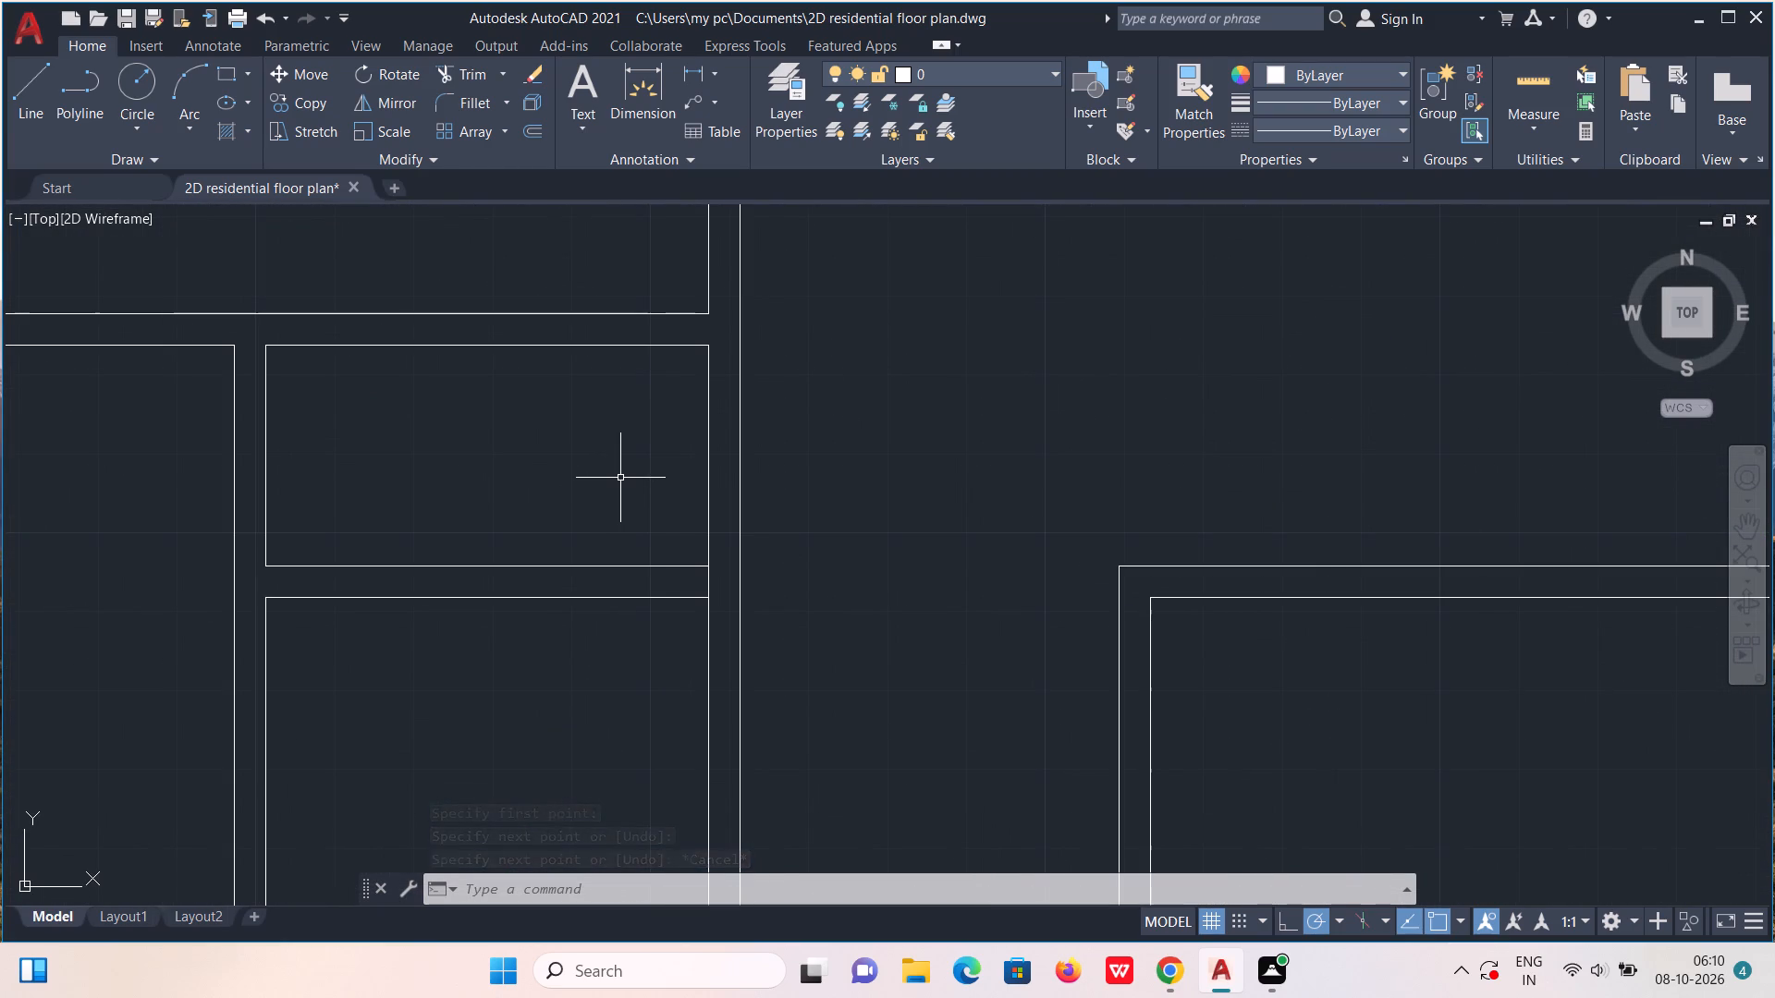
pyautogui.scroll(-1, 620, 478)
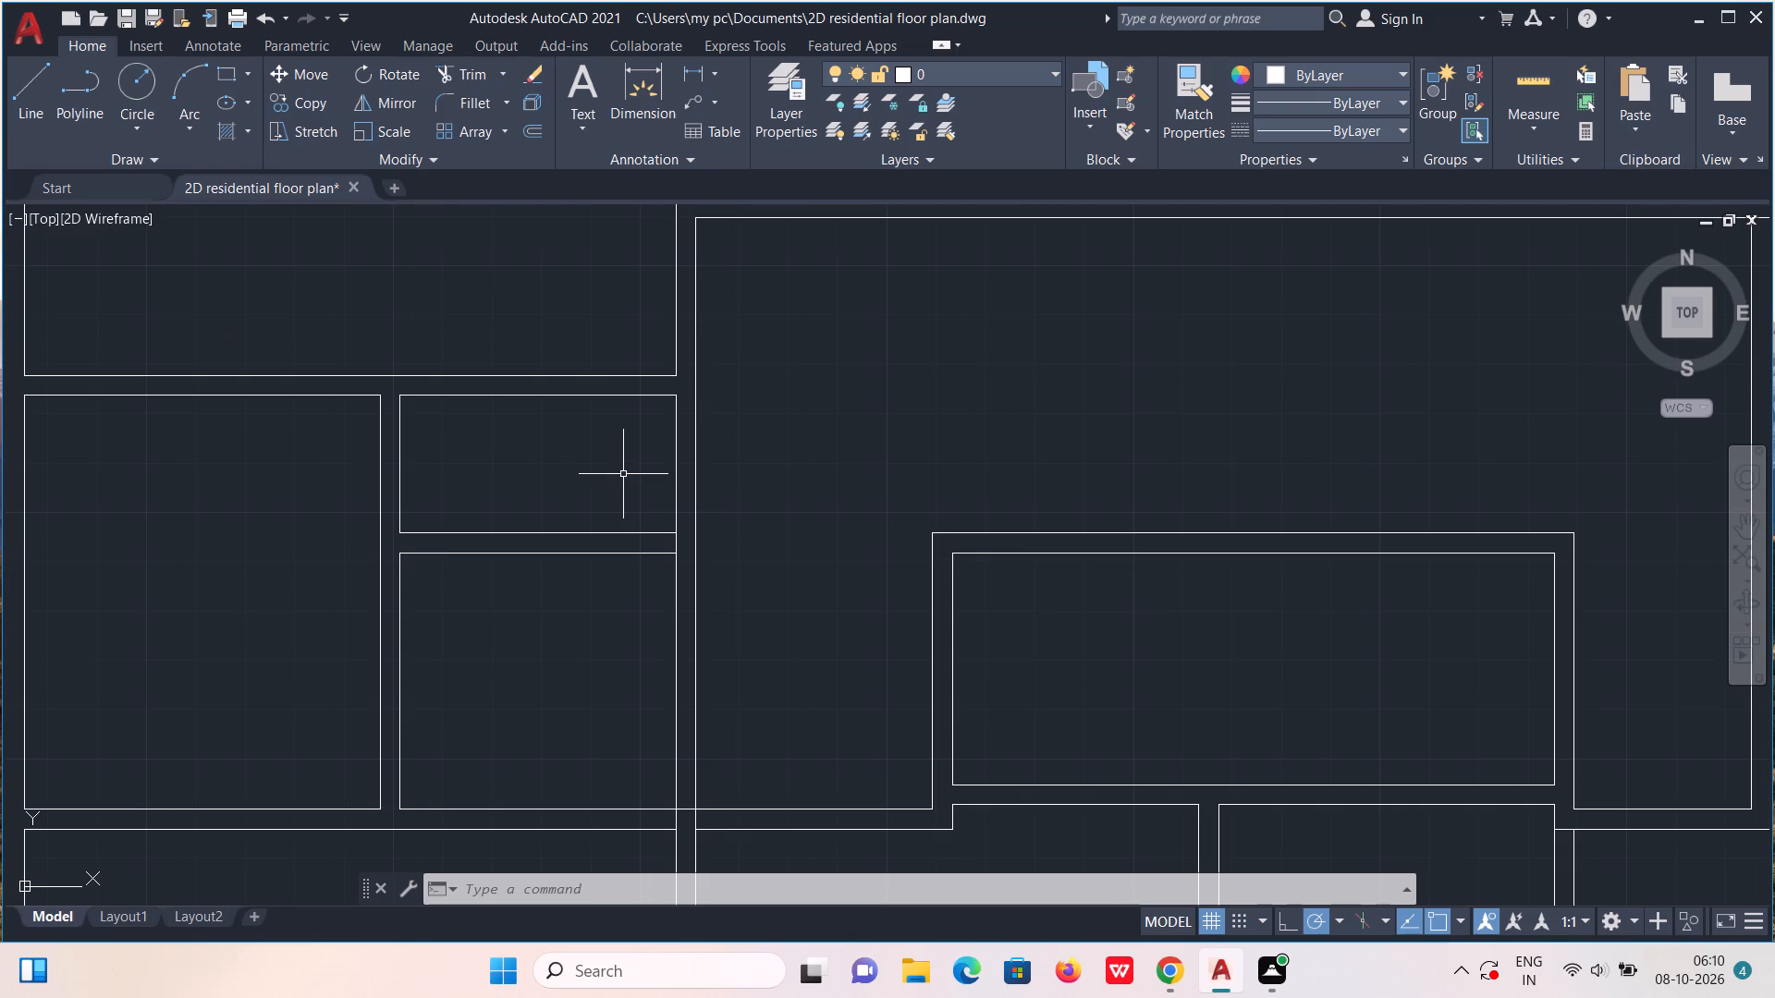
# Draw a line about 4" long extending the small west room's west wall line up to the upper line of the partition above it.
pyautogui.scroll(-1, 633, 439)
pyautogui.moveTo(619, 456); pyautogui.dragTo(859, 512, button='middle')
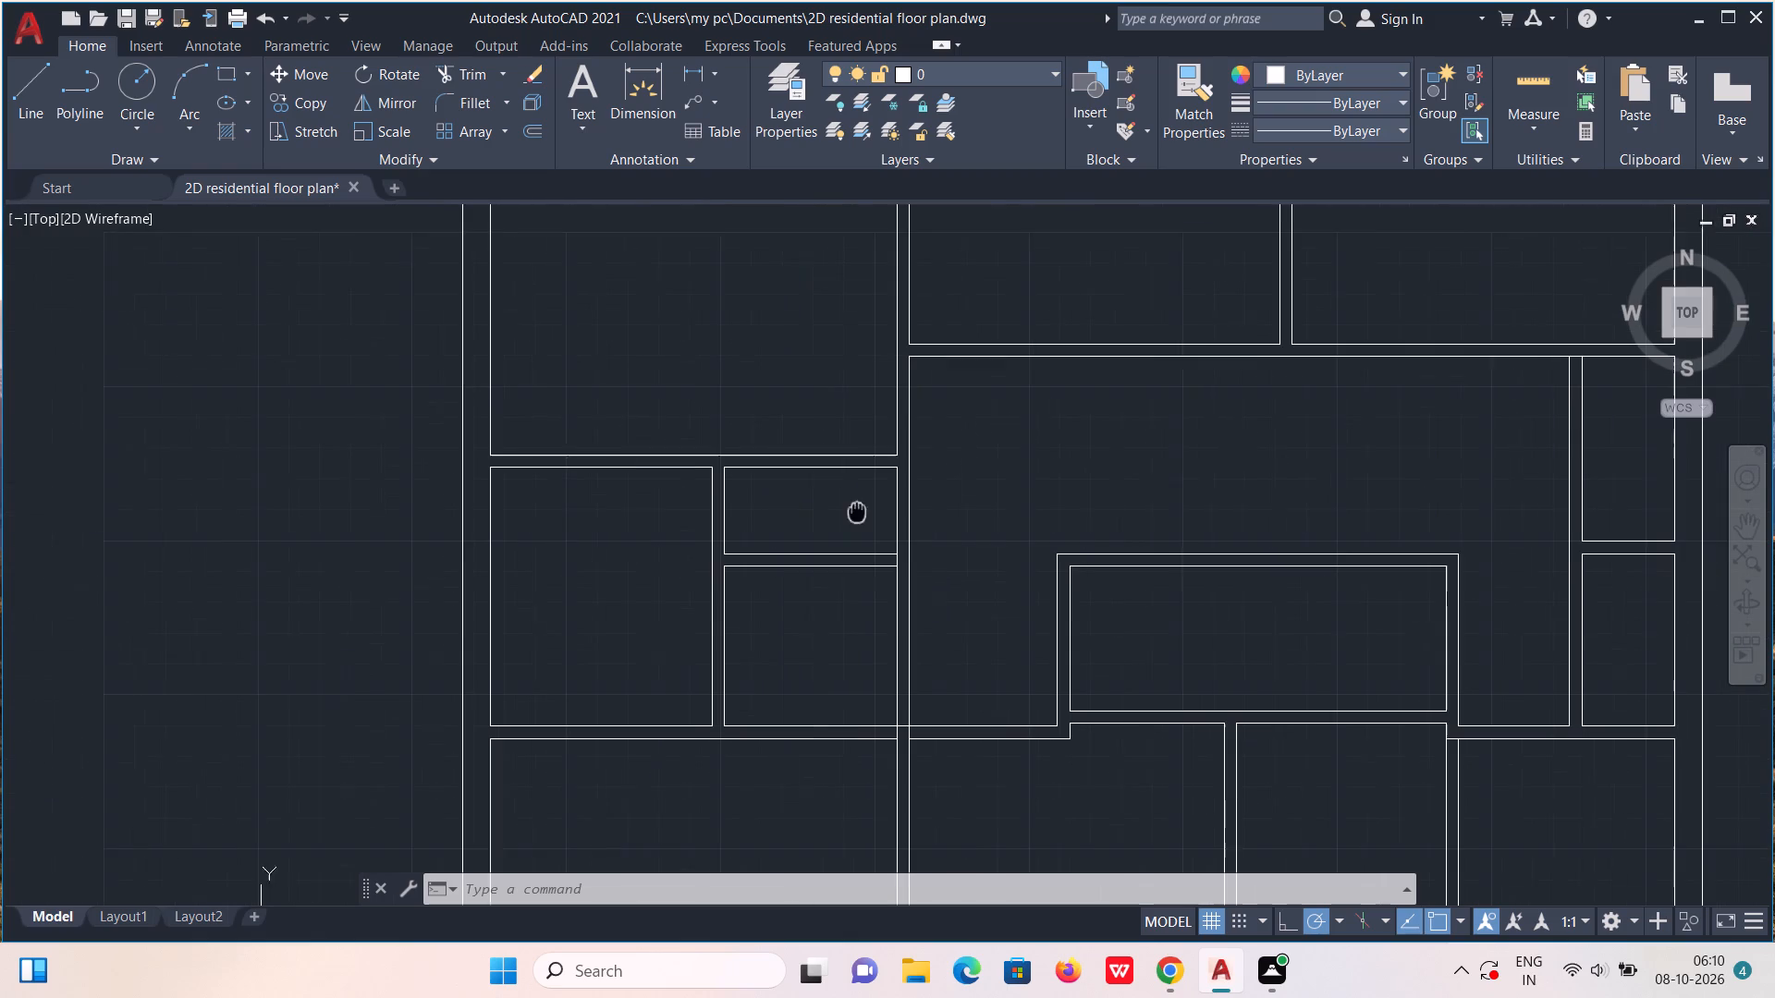
pyautogui.press('l')
pyautogui.press('Return')
pyautogui.scroll(4, 681, 464)
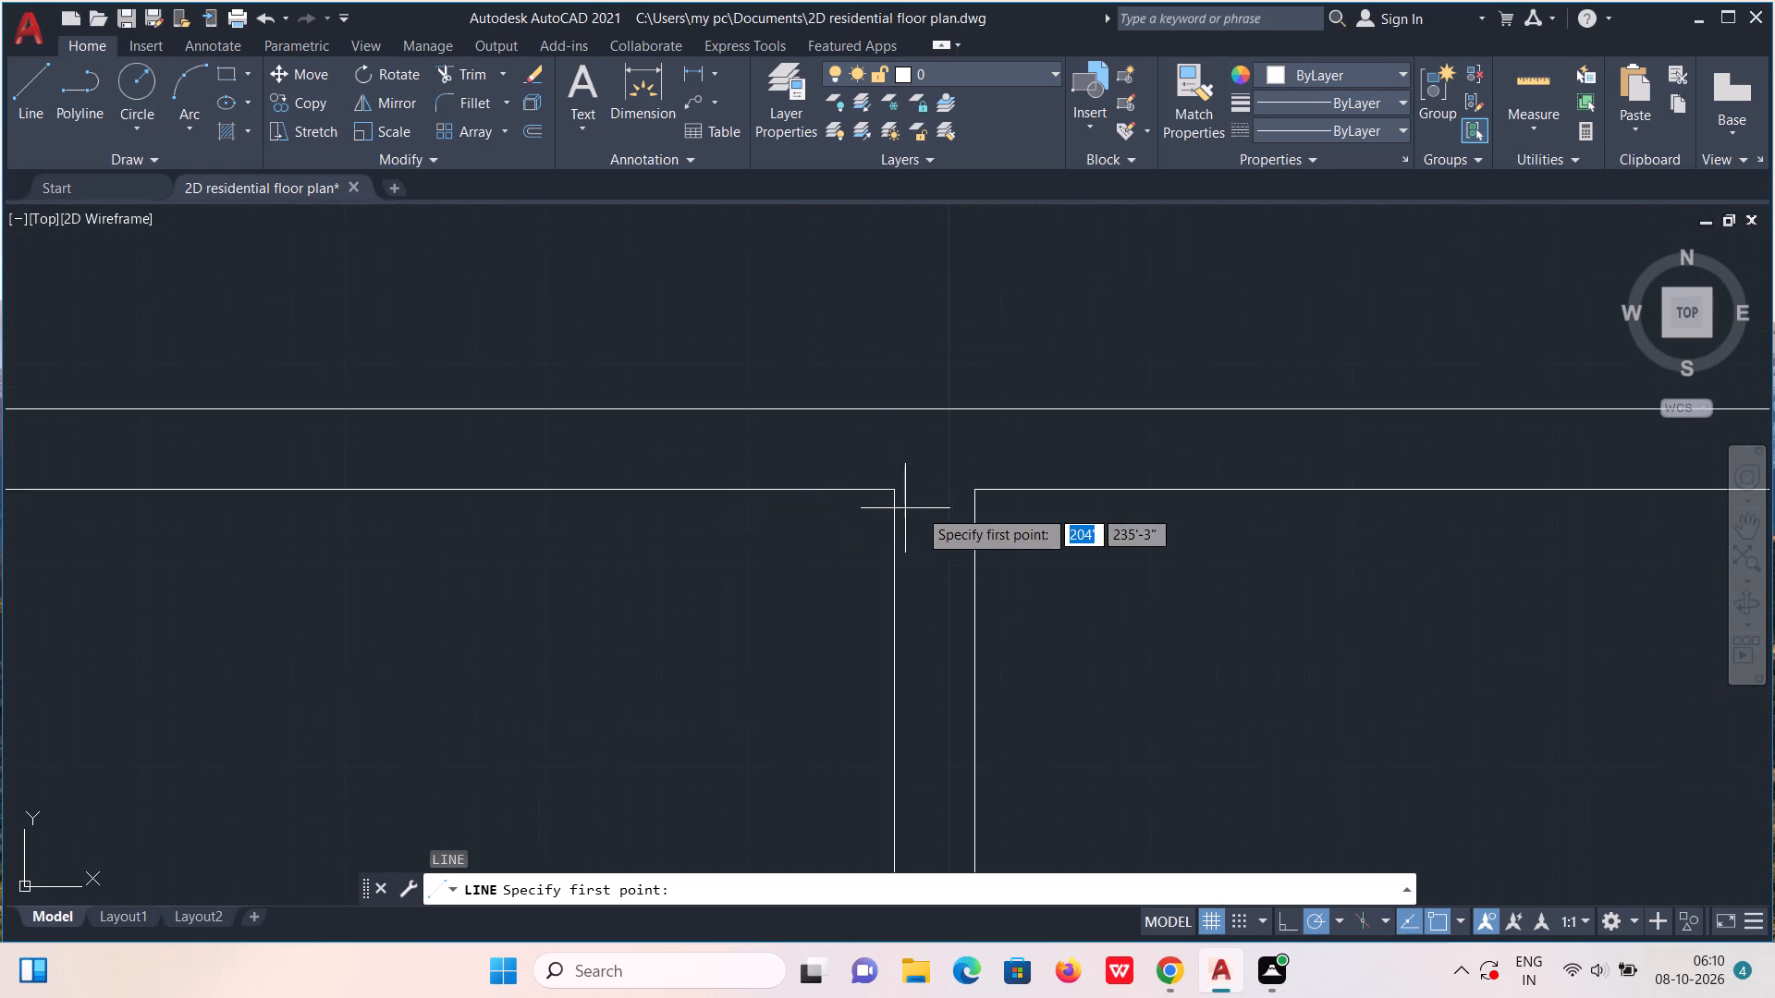
pyautogui.click(982, 491)
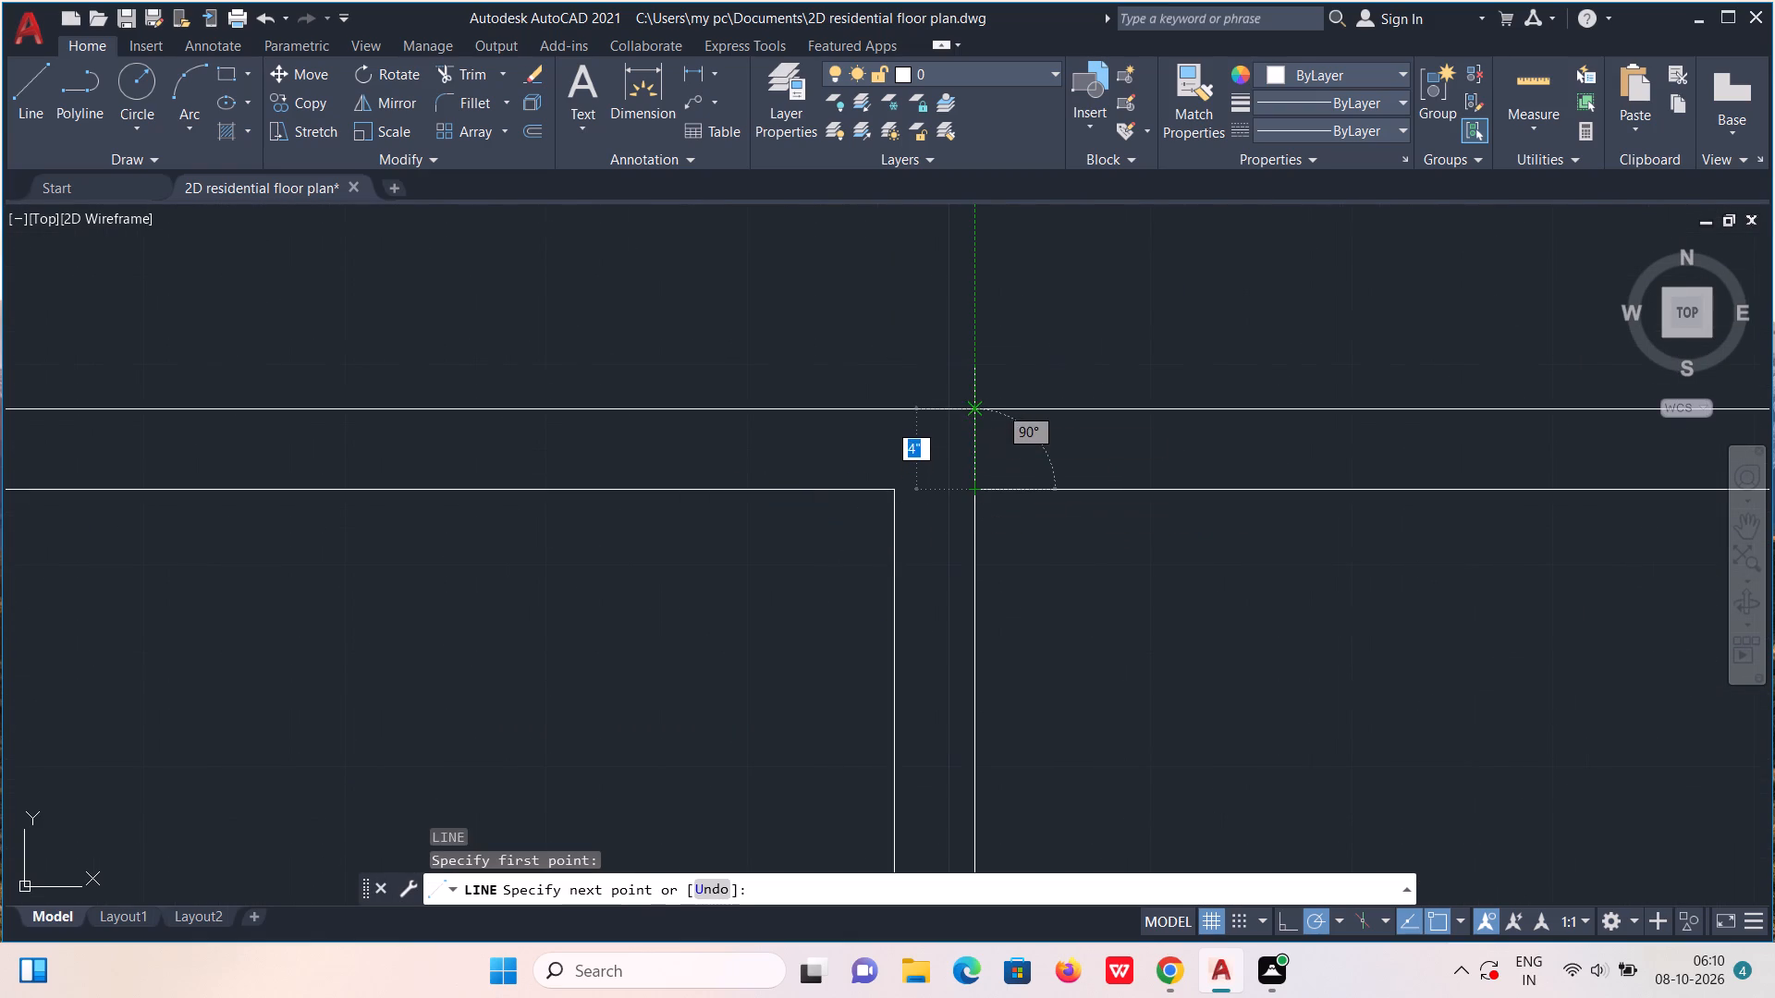
pyautogui.click(975, 410)
pyautogui.scroll(-3, 974, 405)
pyautogui.press('Escape')
# Draw a line about 5" long bridging the gap in the long north-south wall's west line at the small room's northeast corner.
pyautogui.scroll(2, 1293, 421)
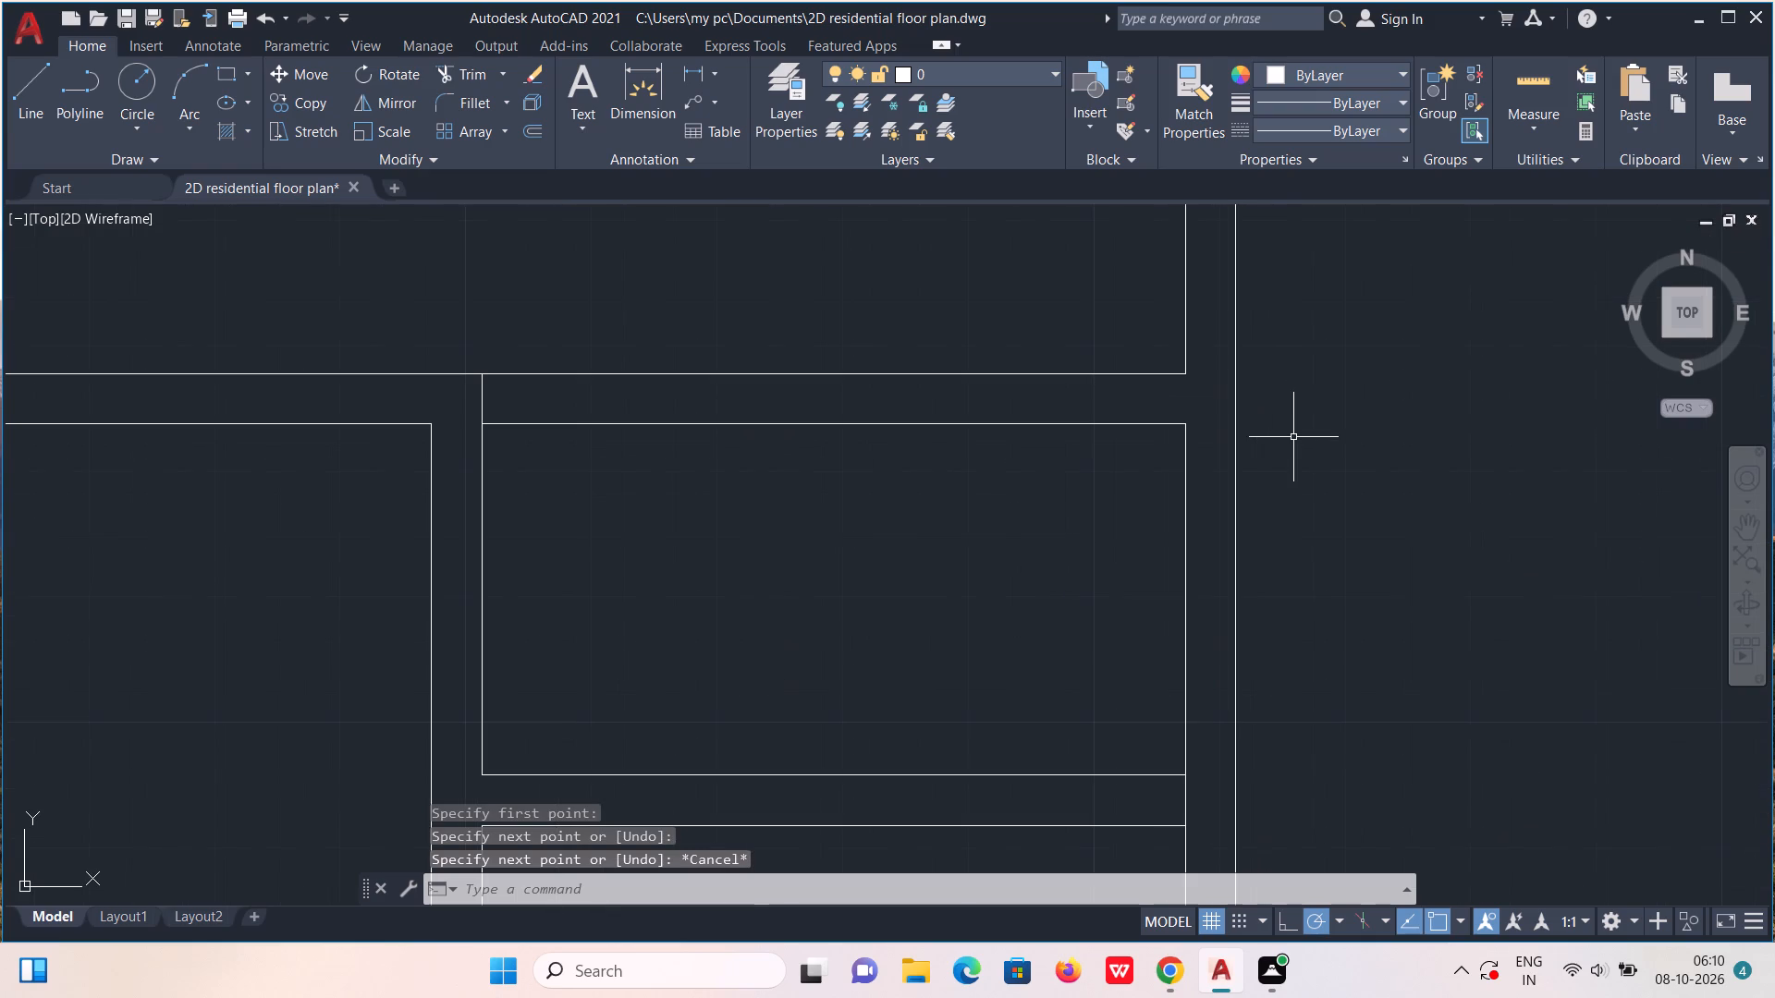
pyautogui.press('l')
pyautogui.press('Return')
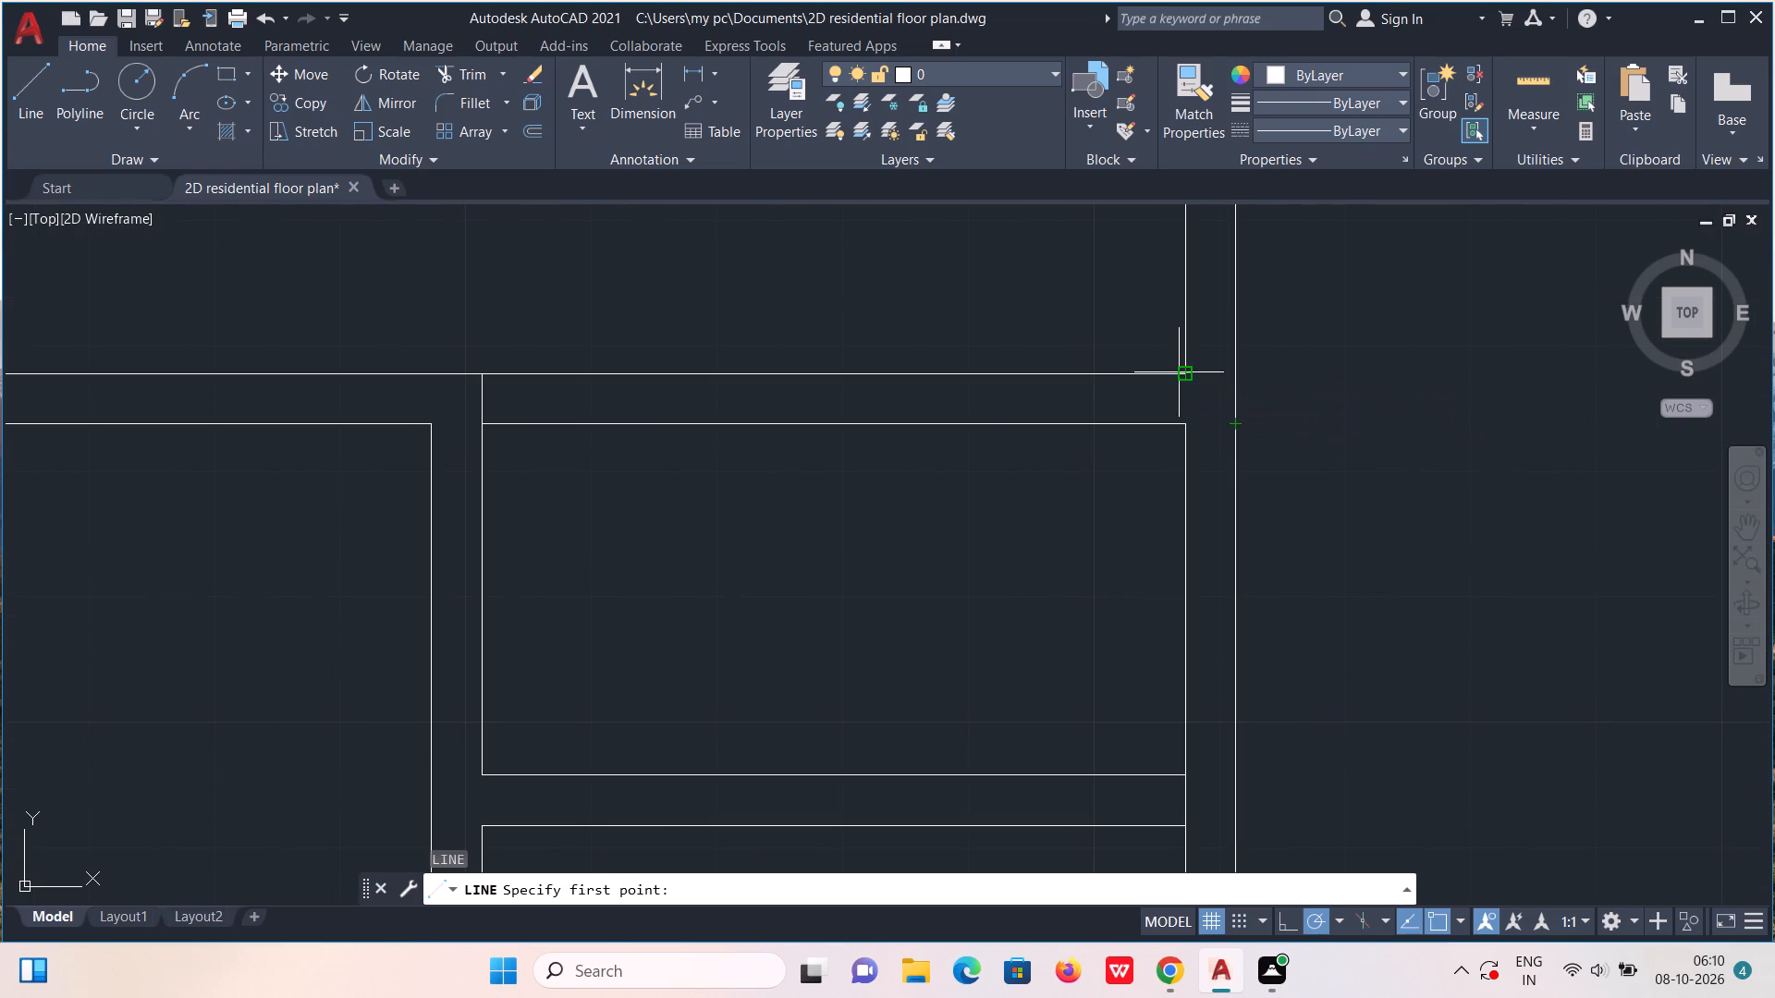
pyautogui.click(1183, 372)
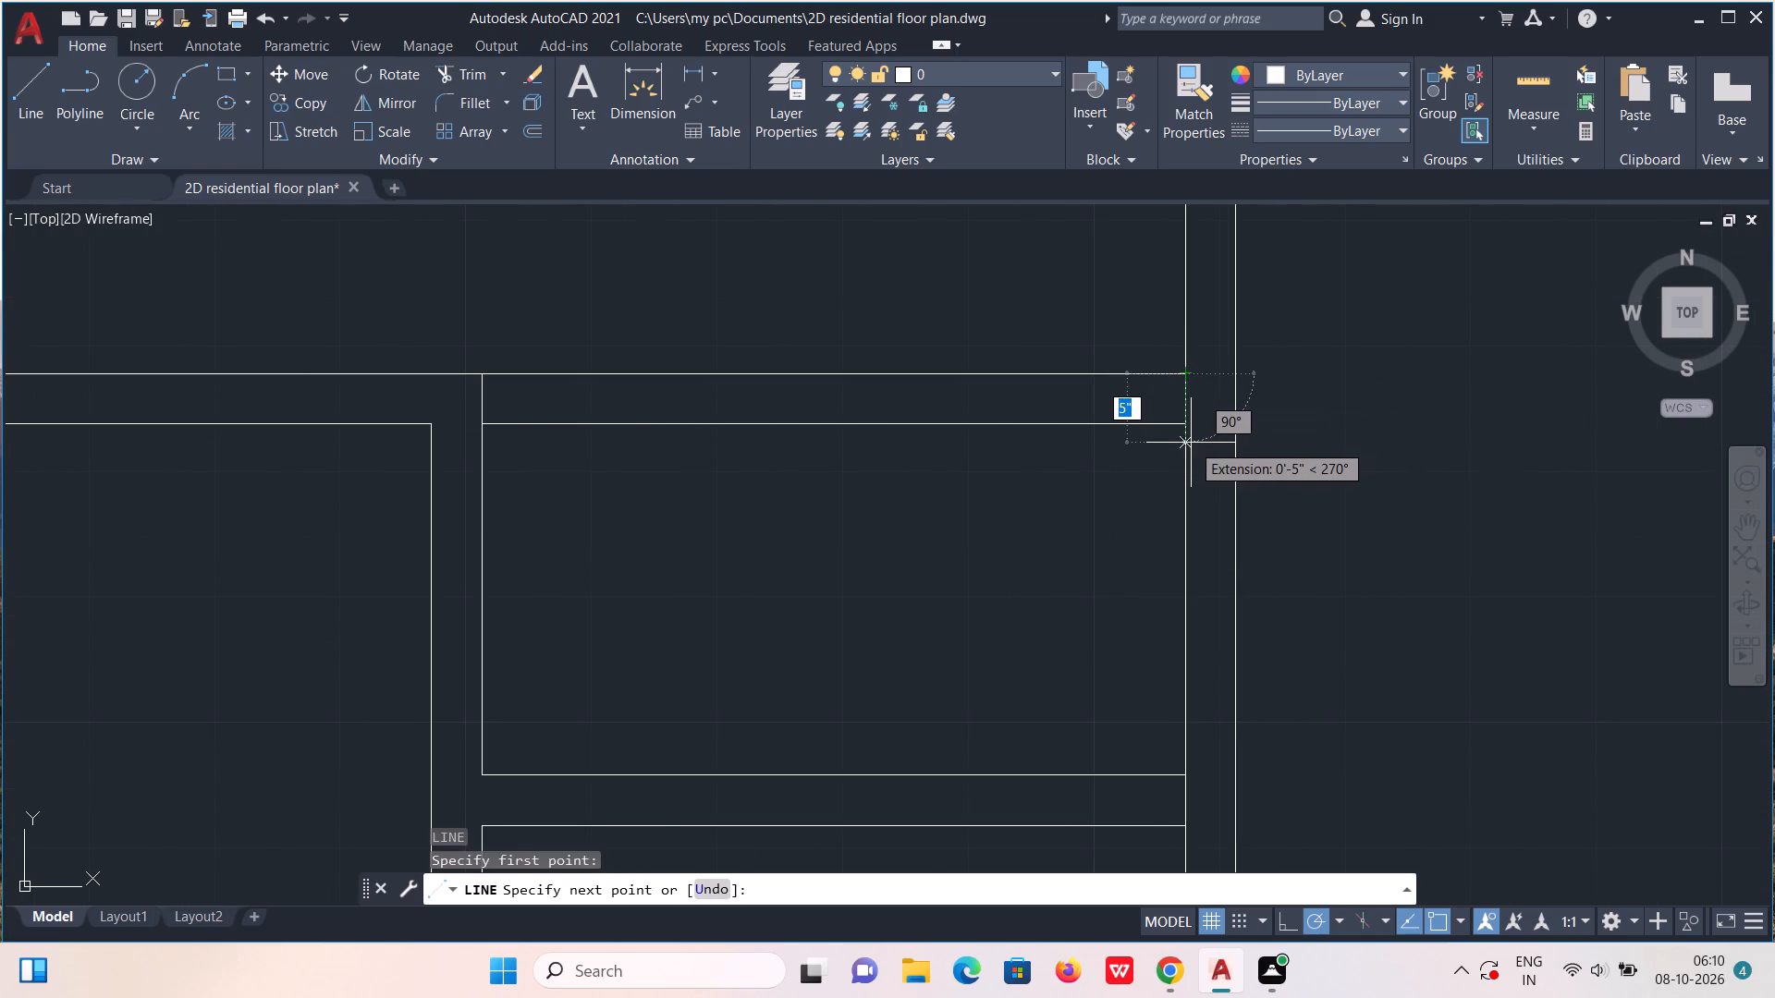
pyautogui.click(1191, 443)
pyautogui.press('Escape')
# Trim away both partition lines above the small west room to open it into the large room above.
pyautogui.click(472, 70)
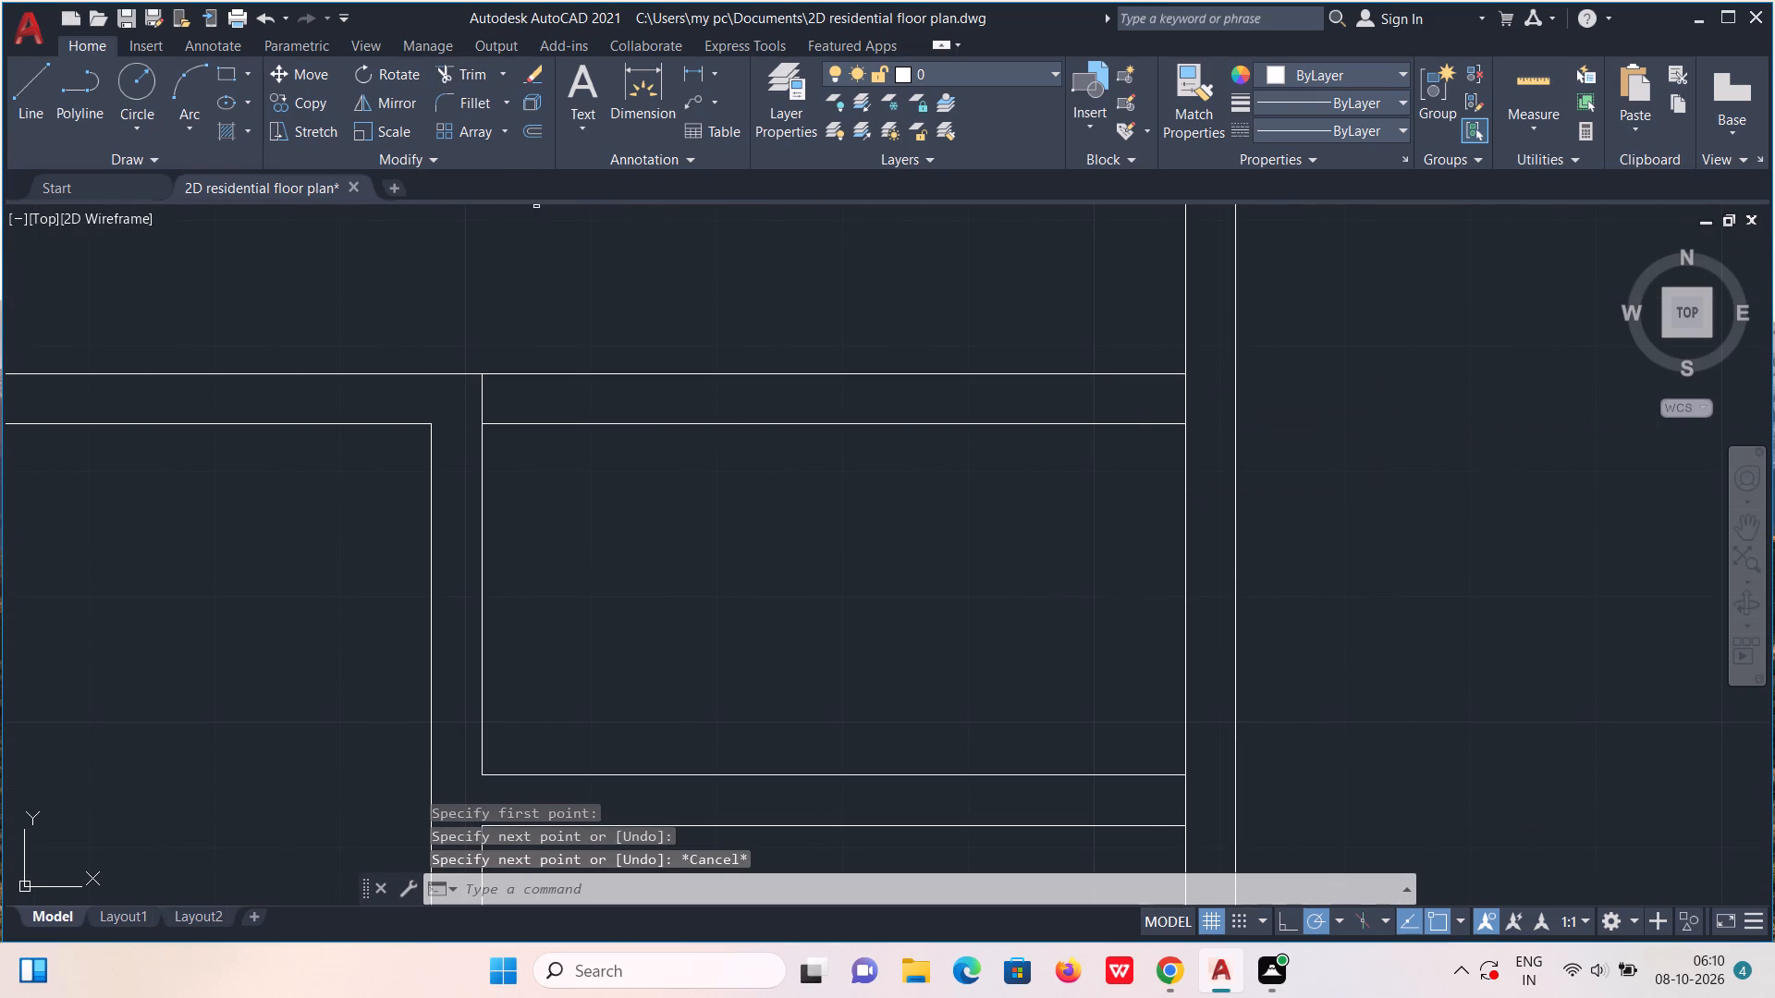
pyautogui.moveTo(956, 324); pyautogui.dragTo(962, 437)
pyautogui.scroll(-4, 962, 437)
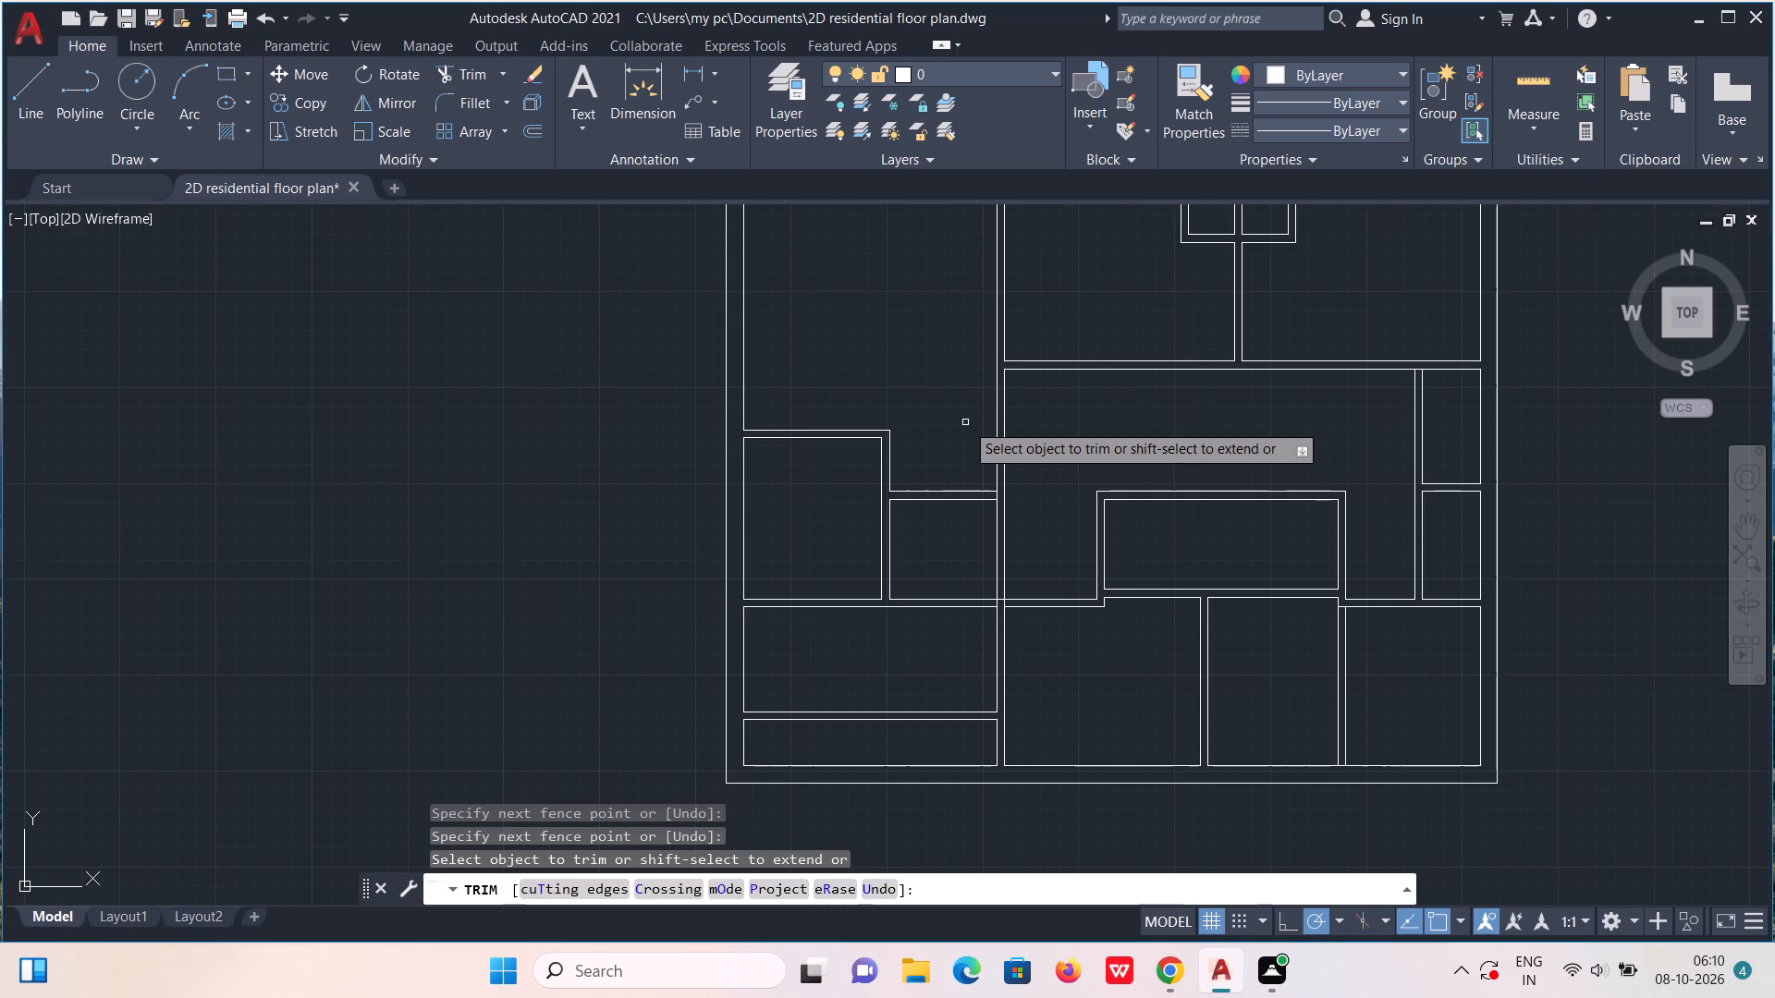
pyautogui.press('Escape')
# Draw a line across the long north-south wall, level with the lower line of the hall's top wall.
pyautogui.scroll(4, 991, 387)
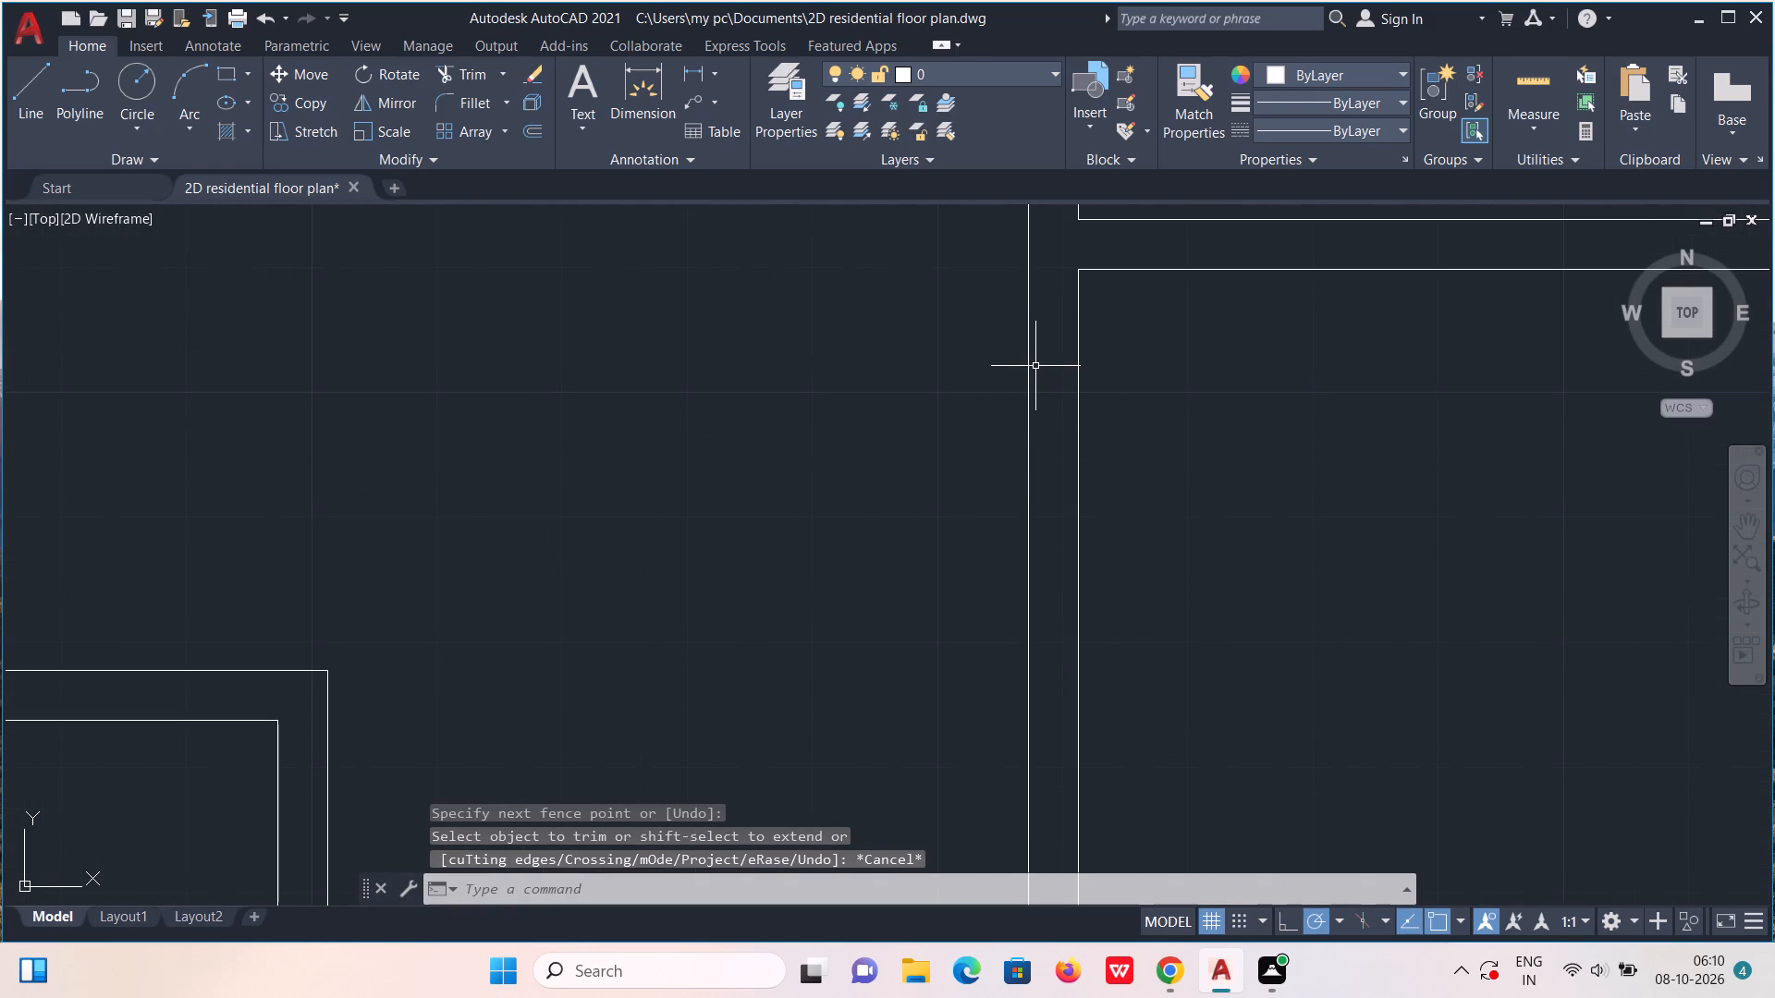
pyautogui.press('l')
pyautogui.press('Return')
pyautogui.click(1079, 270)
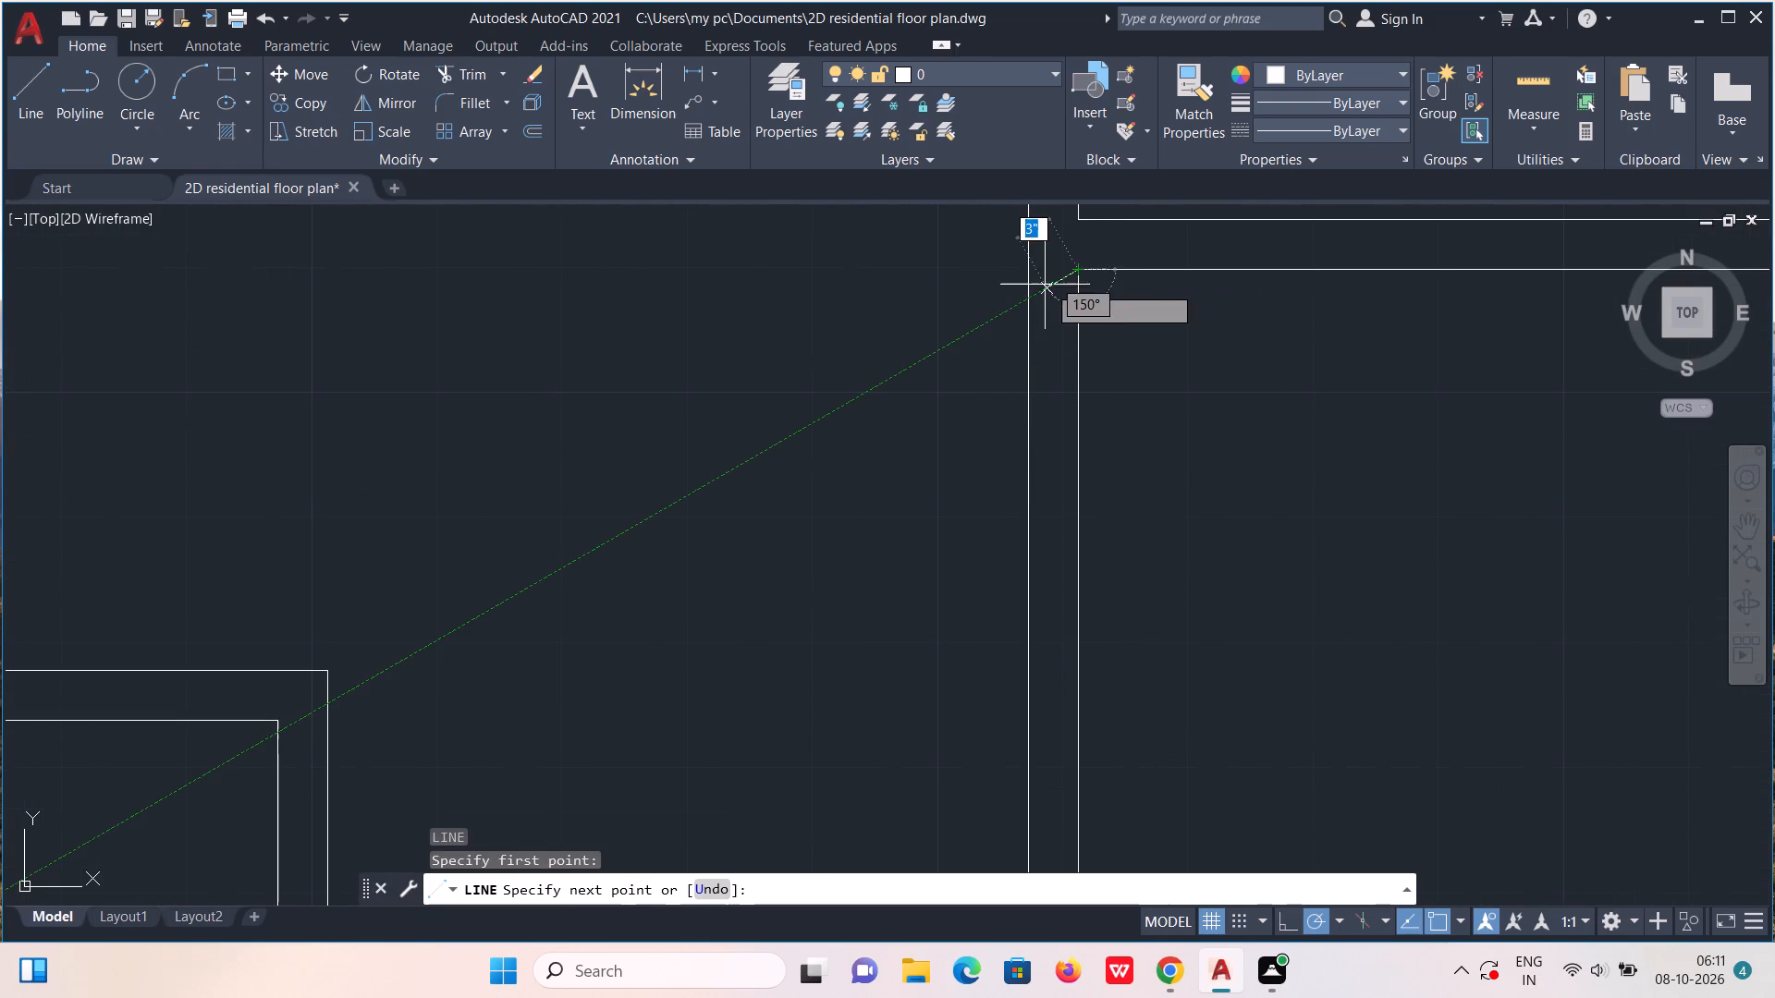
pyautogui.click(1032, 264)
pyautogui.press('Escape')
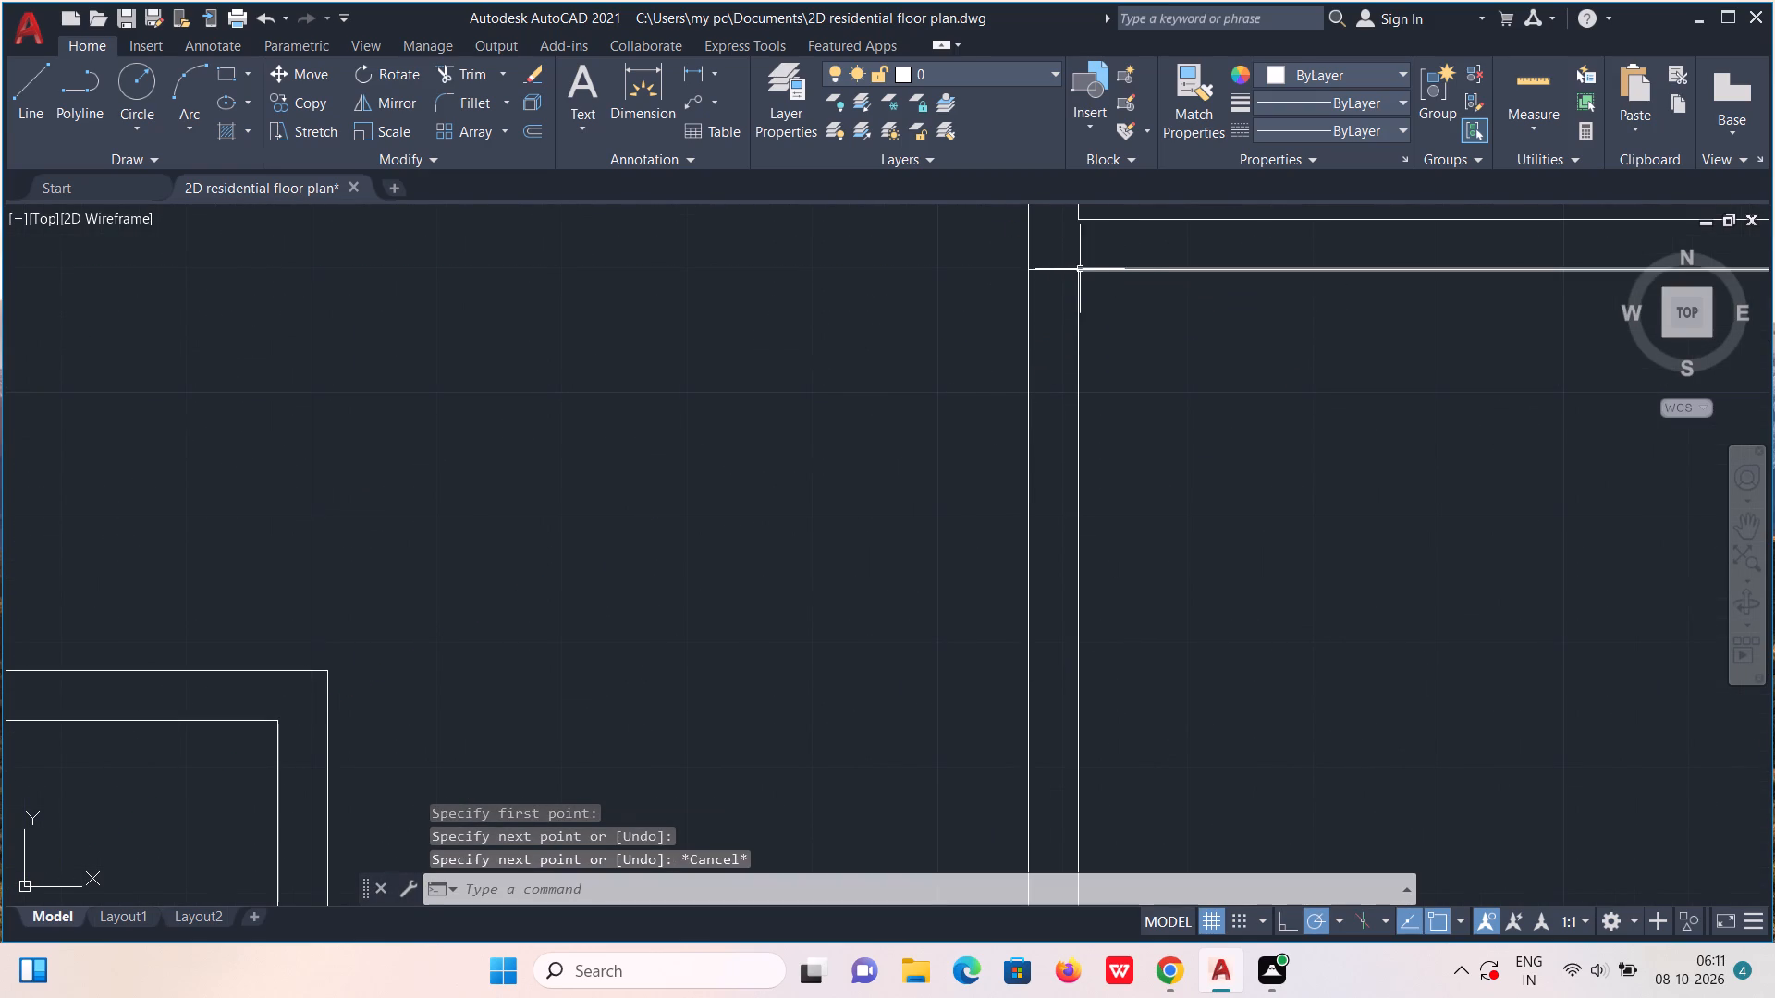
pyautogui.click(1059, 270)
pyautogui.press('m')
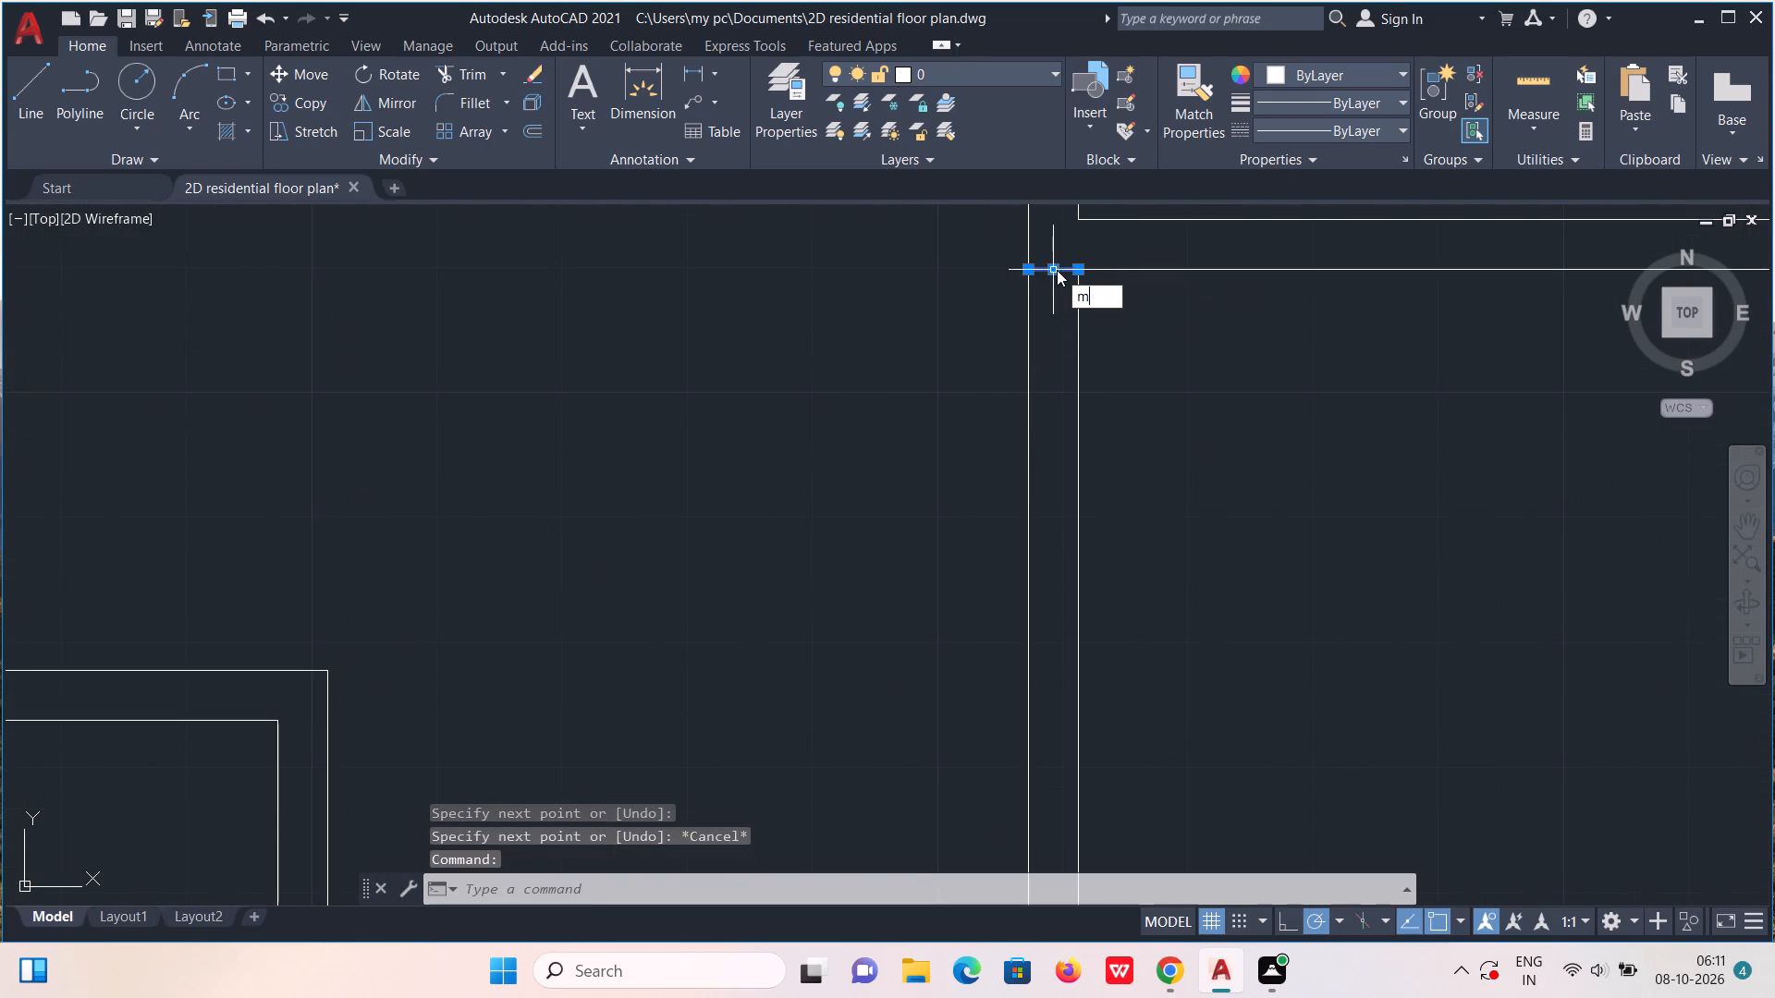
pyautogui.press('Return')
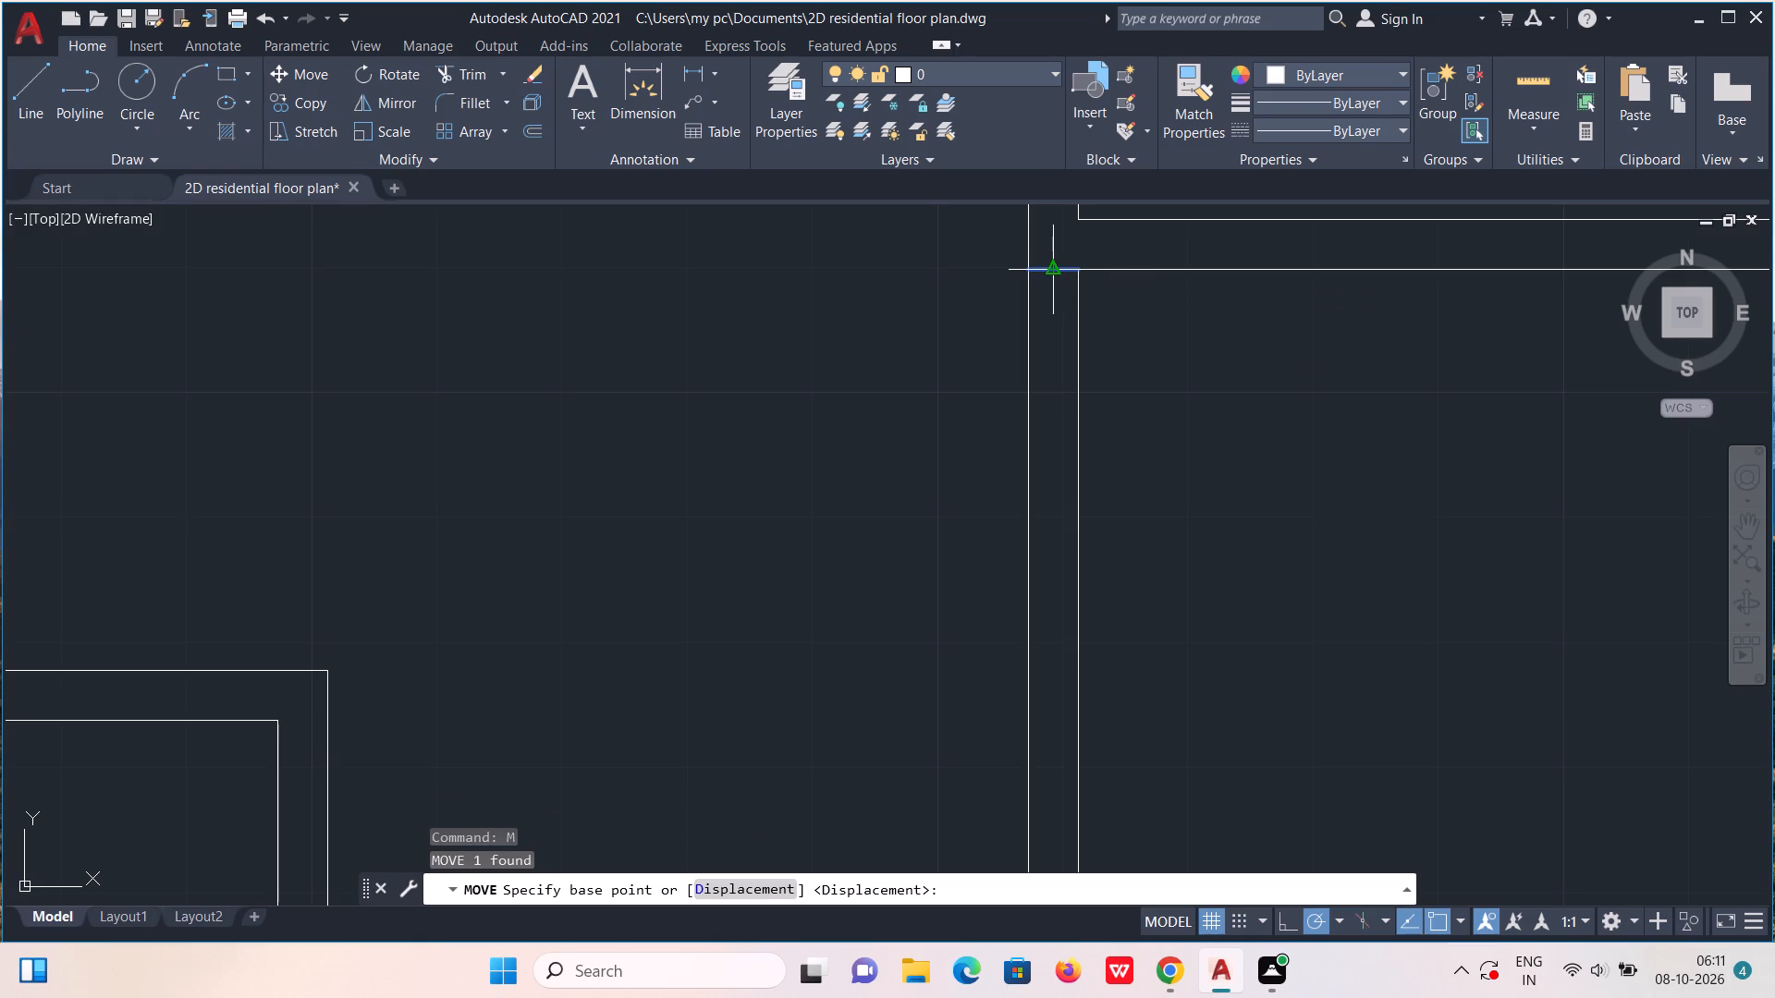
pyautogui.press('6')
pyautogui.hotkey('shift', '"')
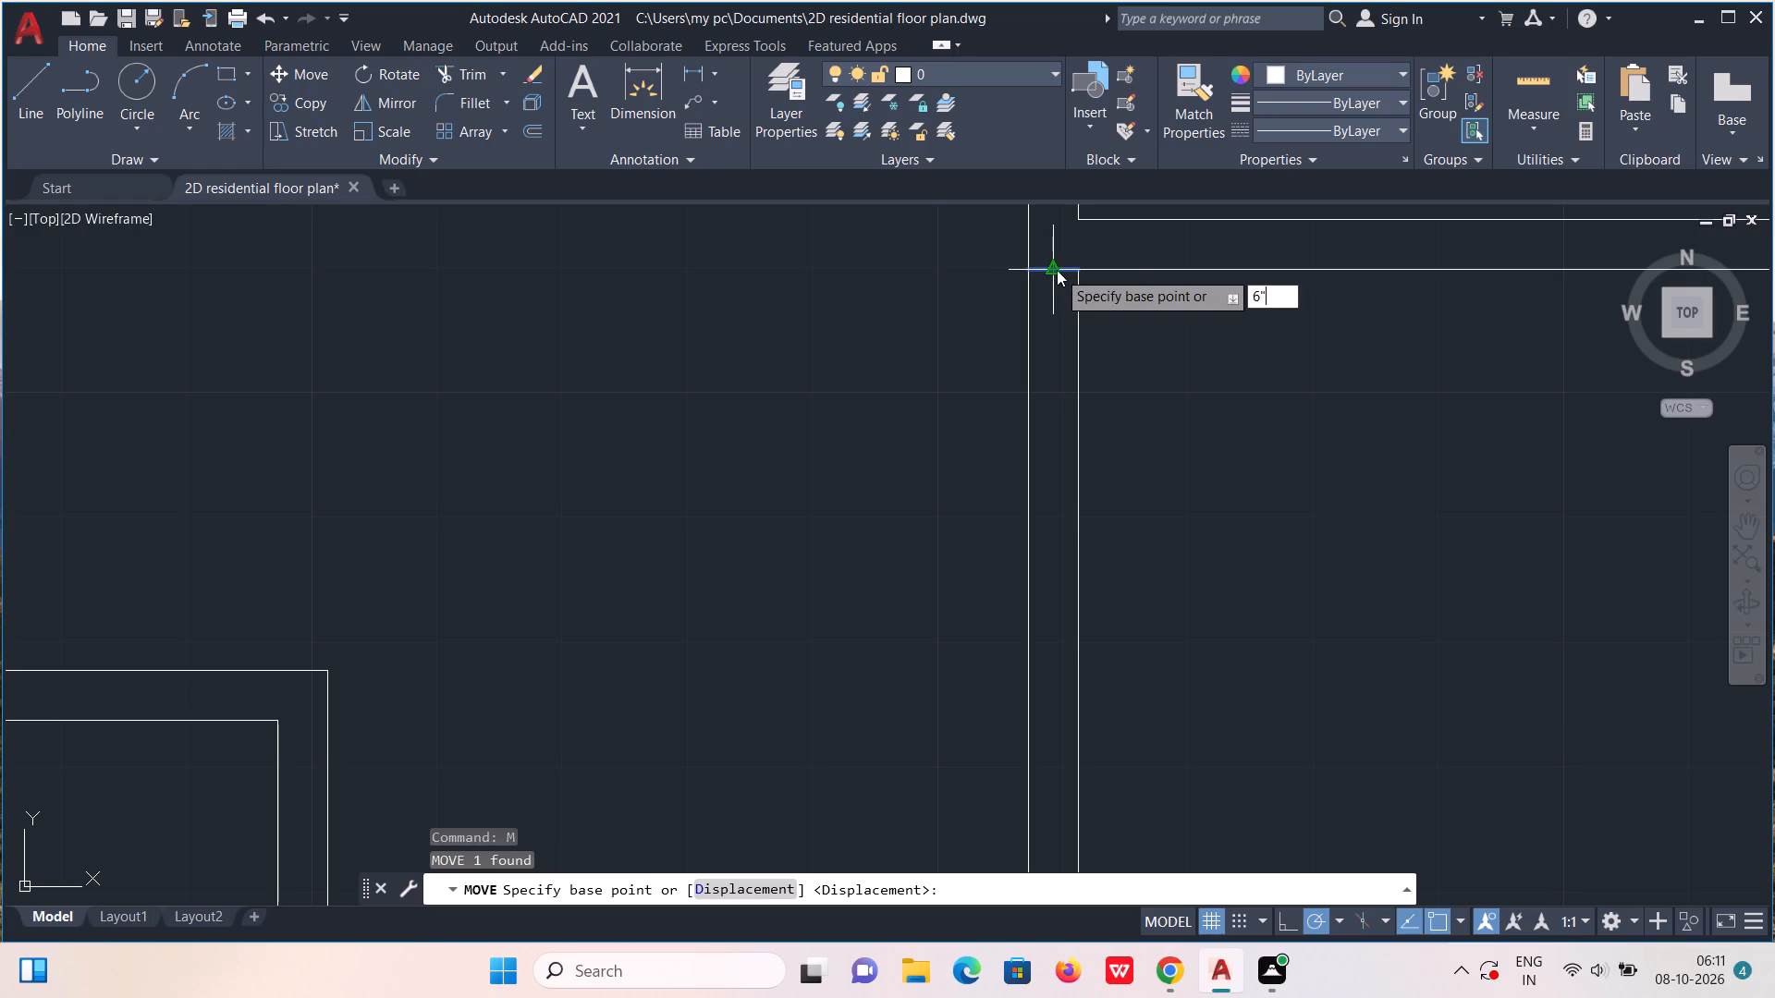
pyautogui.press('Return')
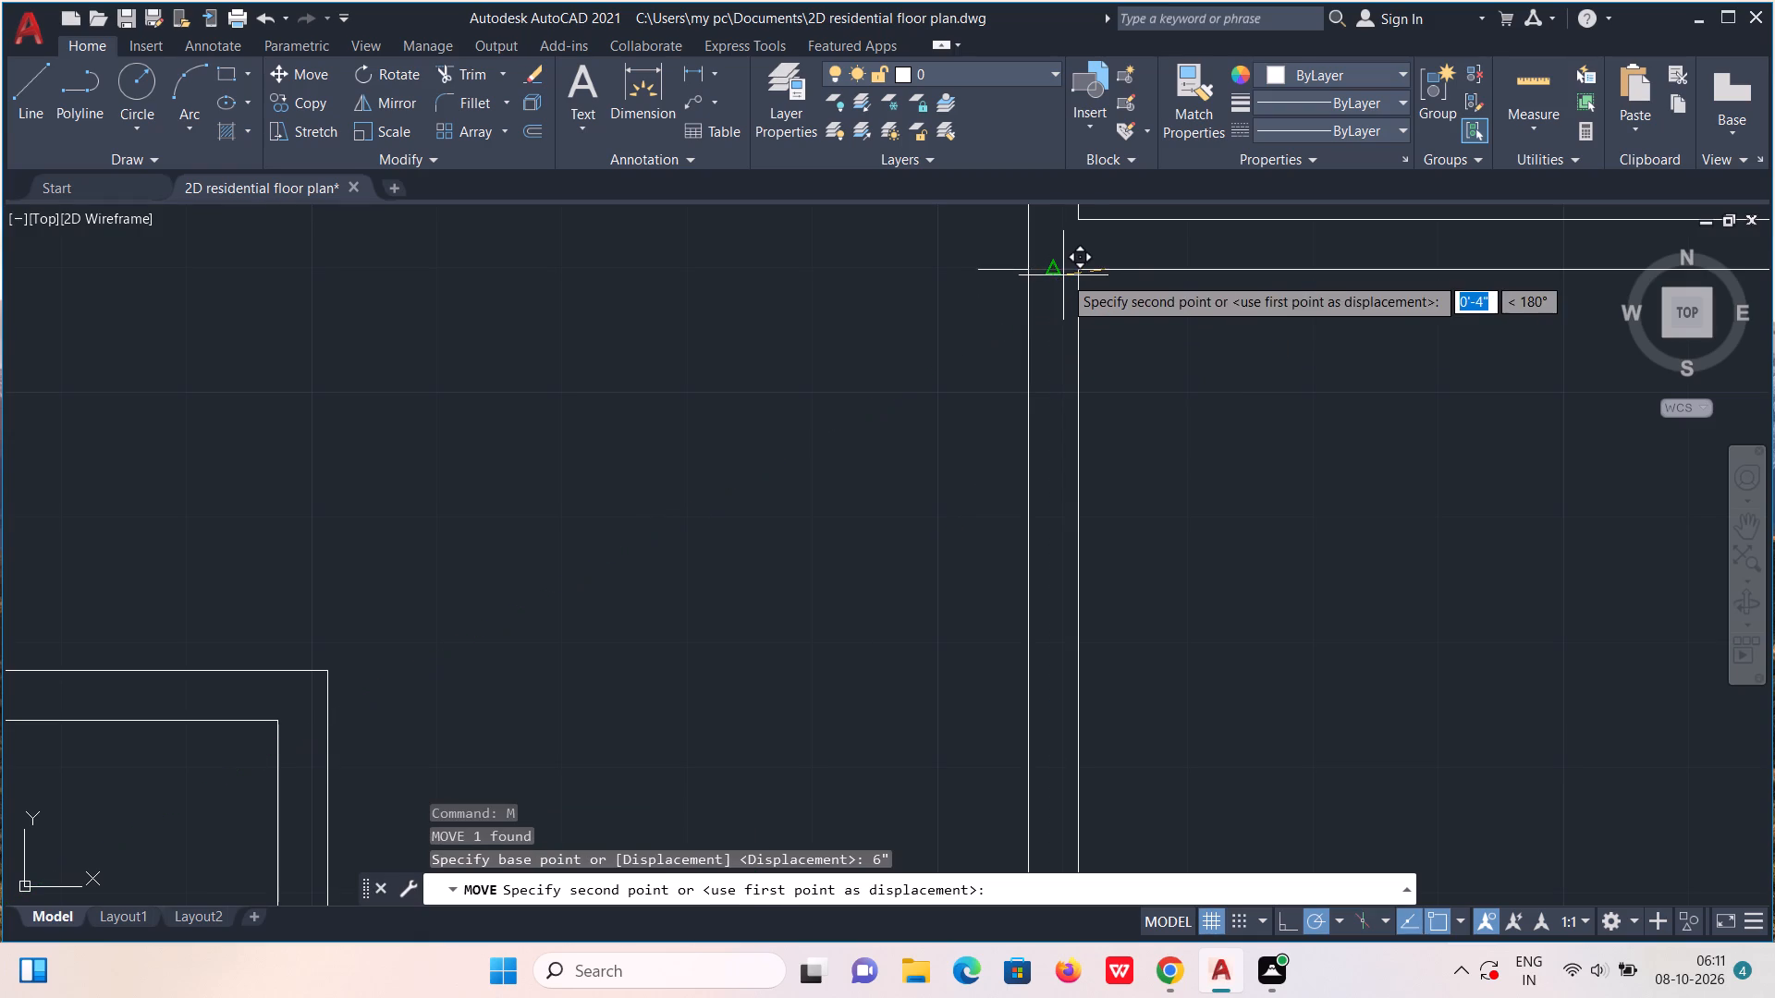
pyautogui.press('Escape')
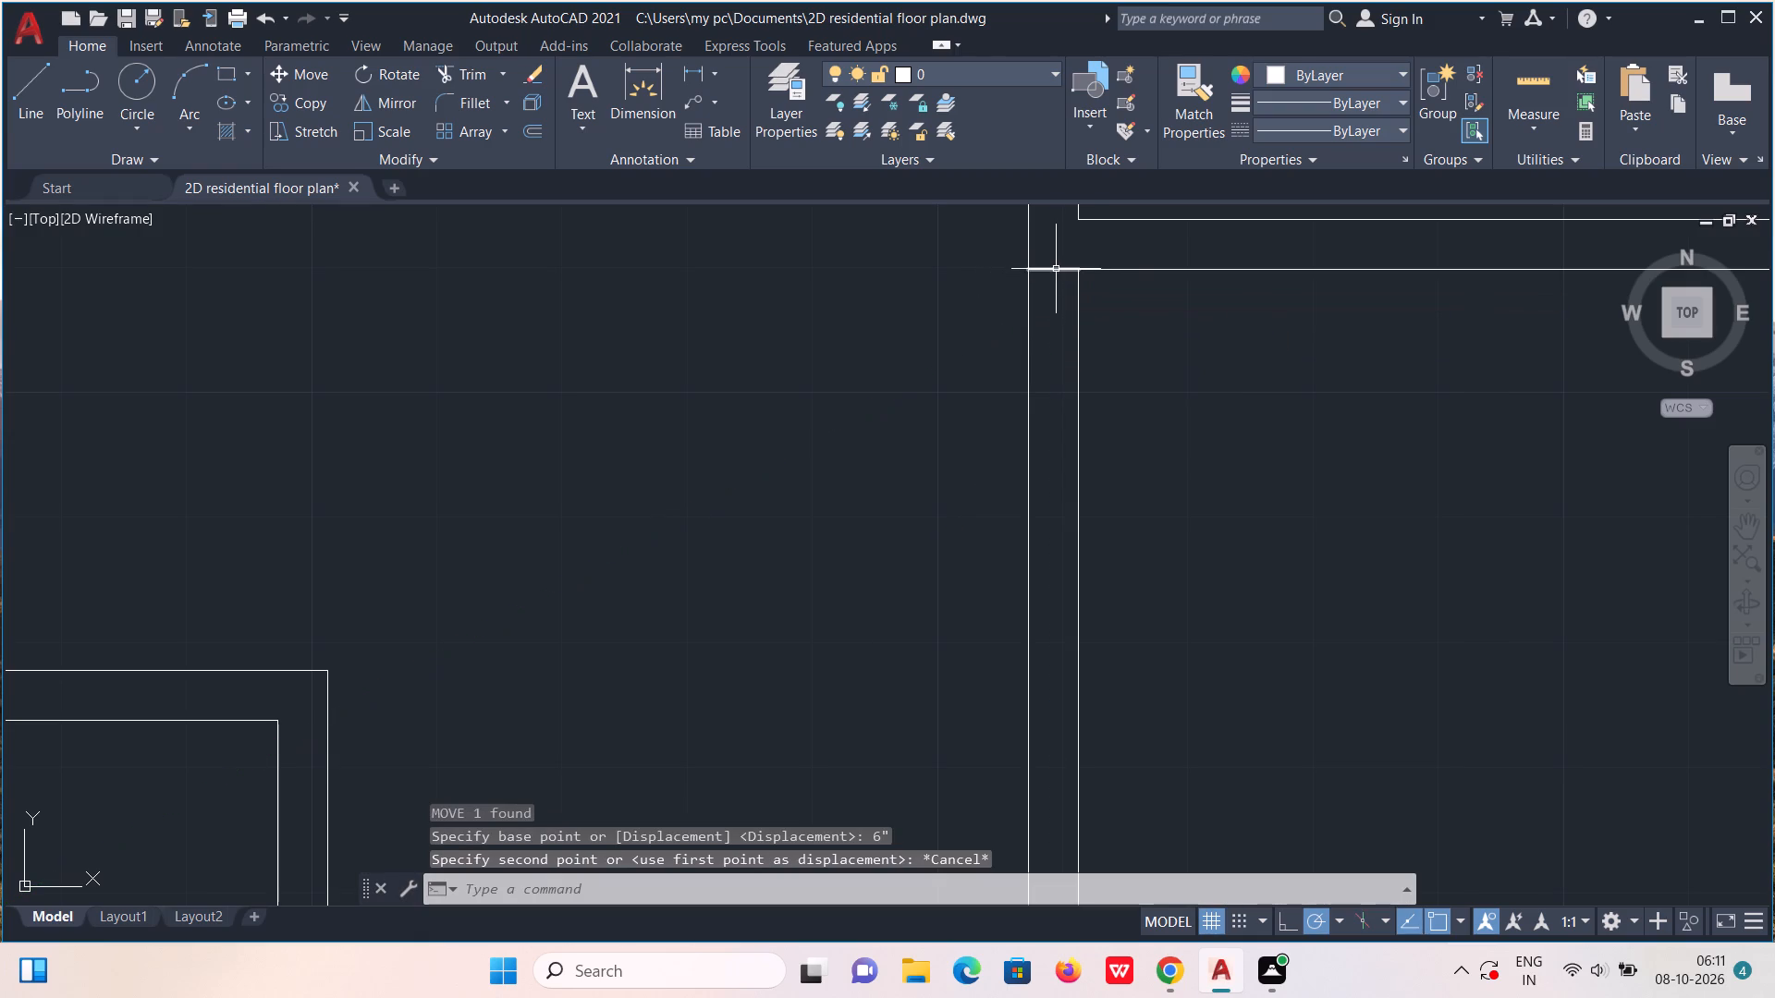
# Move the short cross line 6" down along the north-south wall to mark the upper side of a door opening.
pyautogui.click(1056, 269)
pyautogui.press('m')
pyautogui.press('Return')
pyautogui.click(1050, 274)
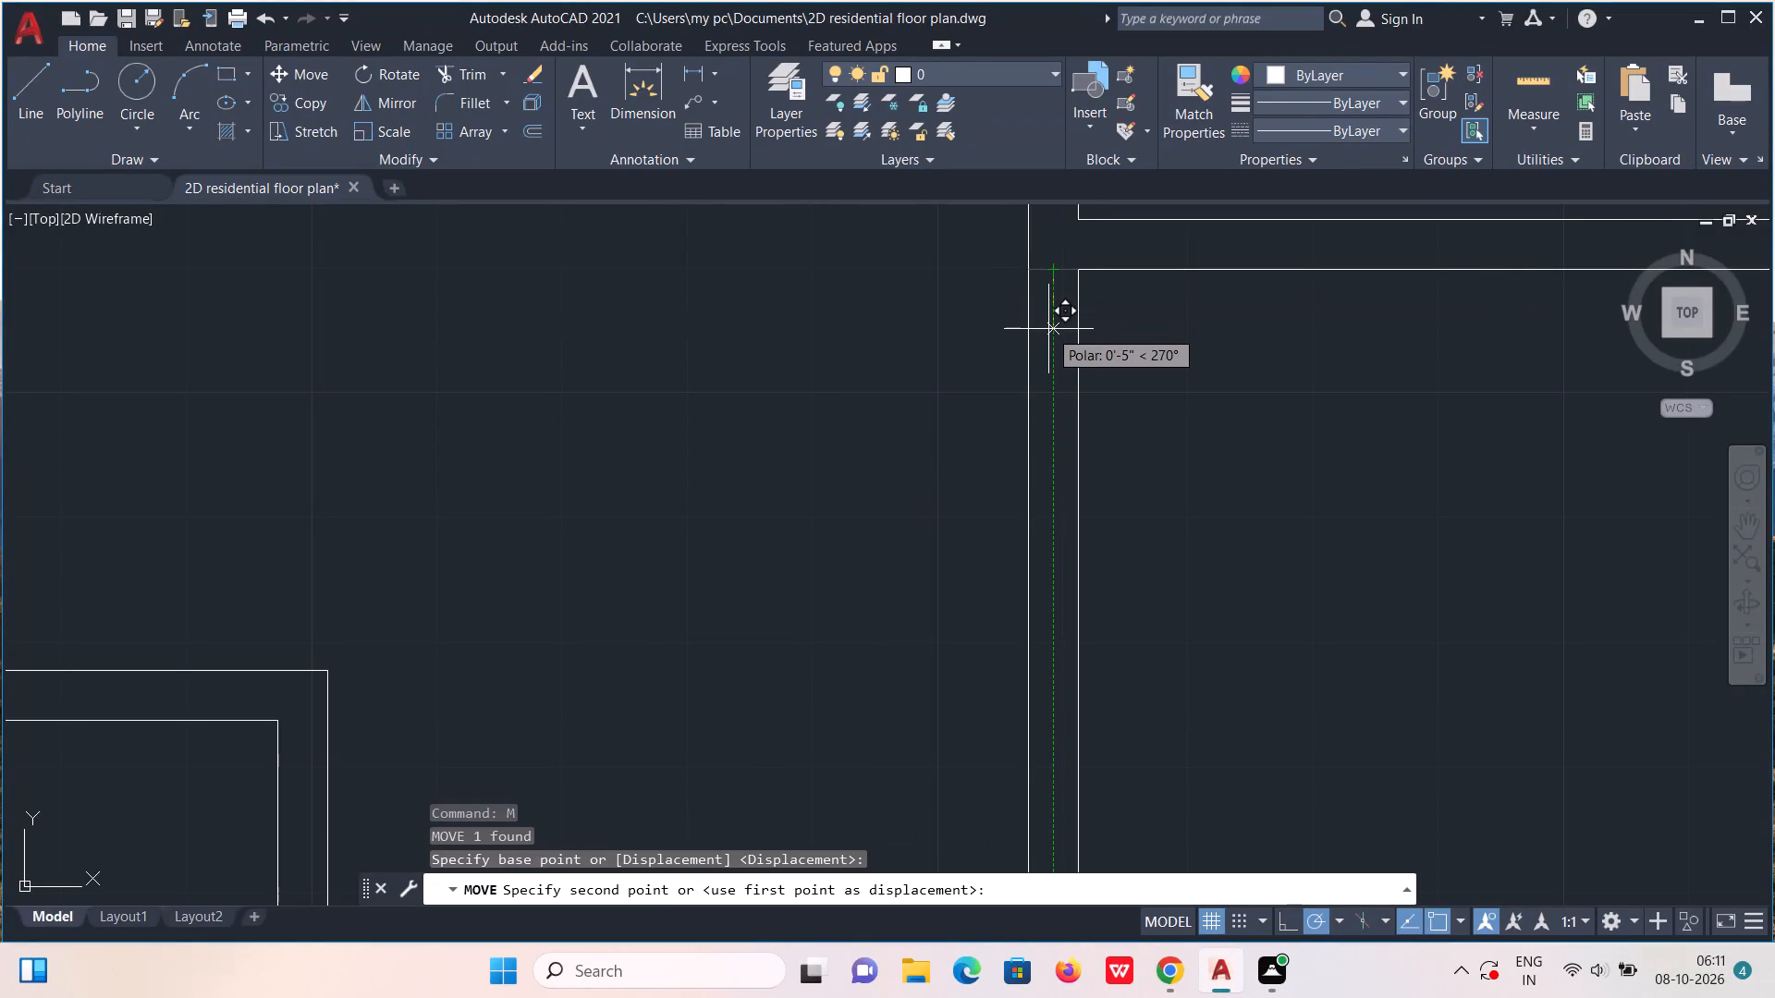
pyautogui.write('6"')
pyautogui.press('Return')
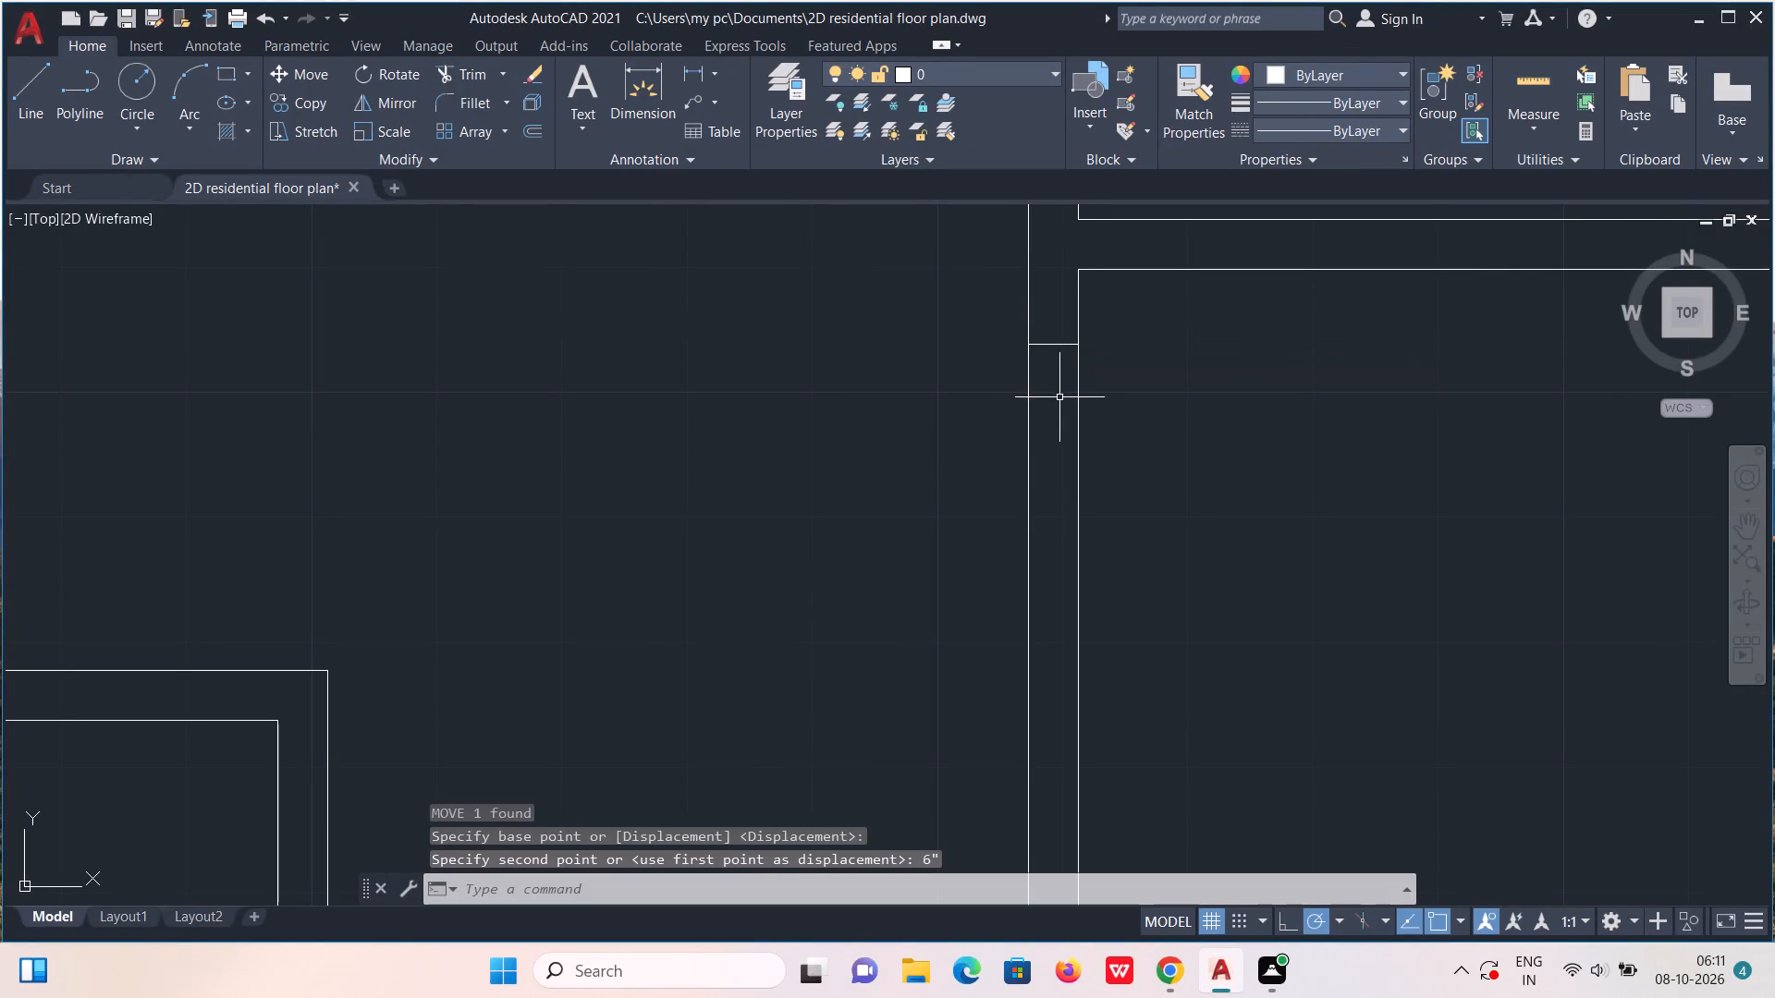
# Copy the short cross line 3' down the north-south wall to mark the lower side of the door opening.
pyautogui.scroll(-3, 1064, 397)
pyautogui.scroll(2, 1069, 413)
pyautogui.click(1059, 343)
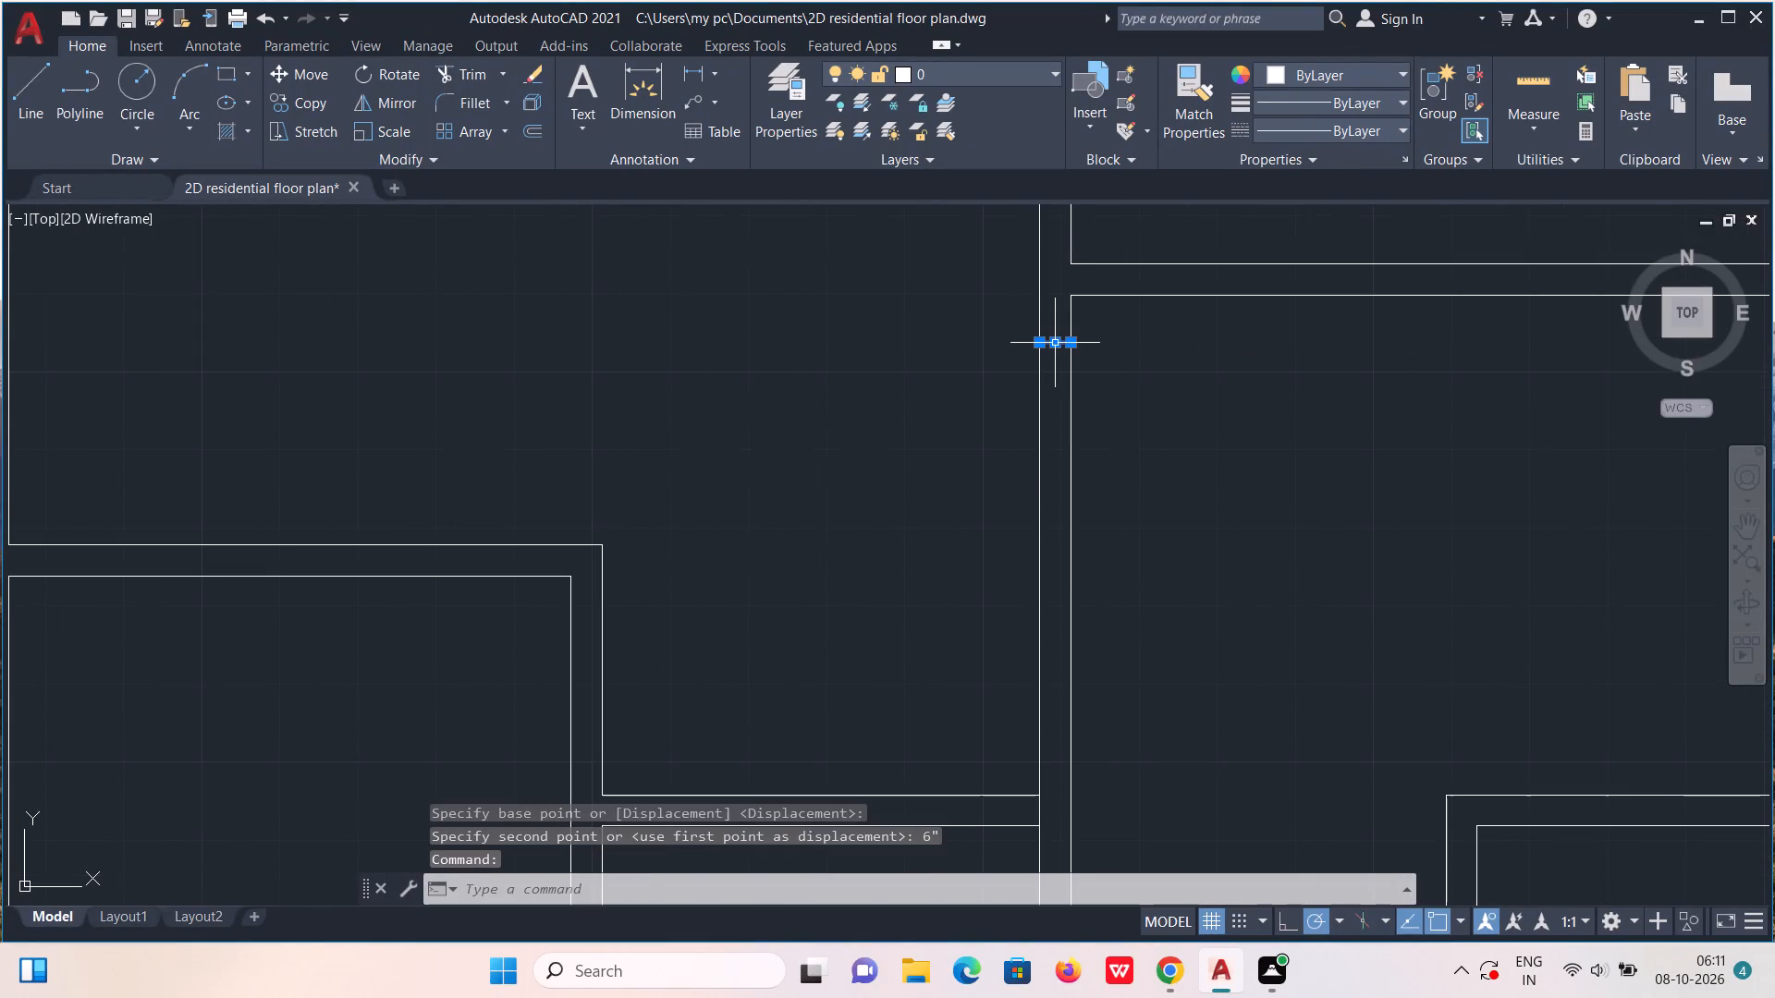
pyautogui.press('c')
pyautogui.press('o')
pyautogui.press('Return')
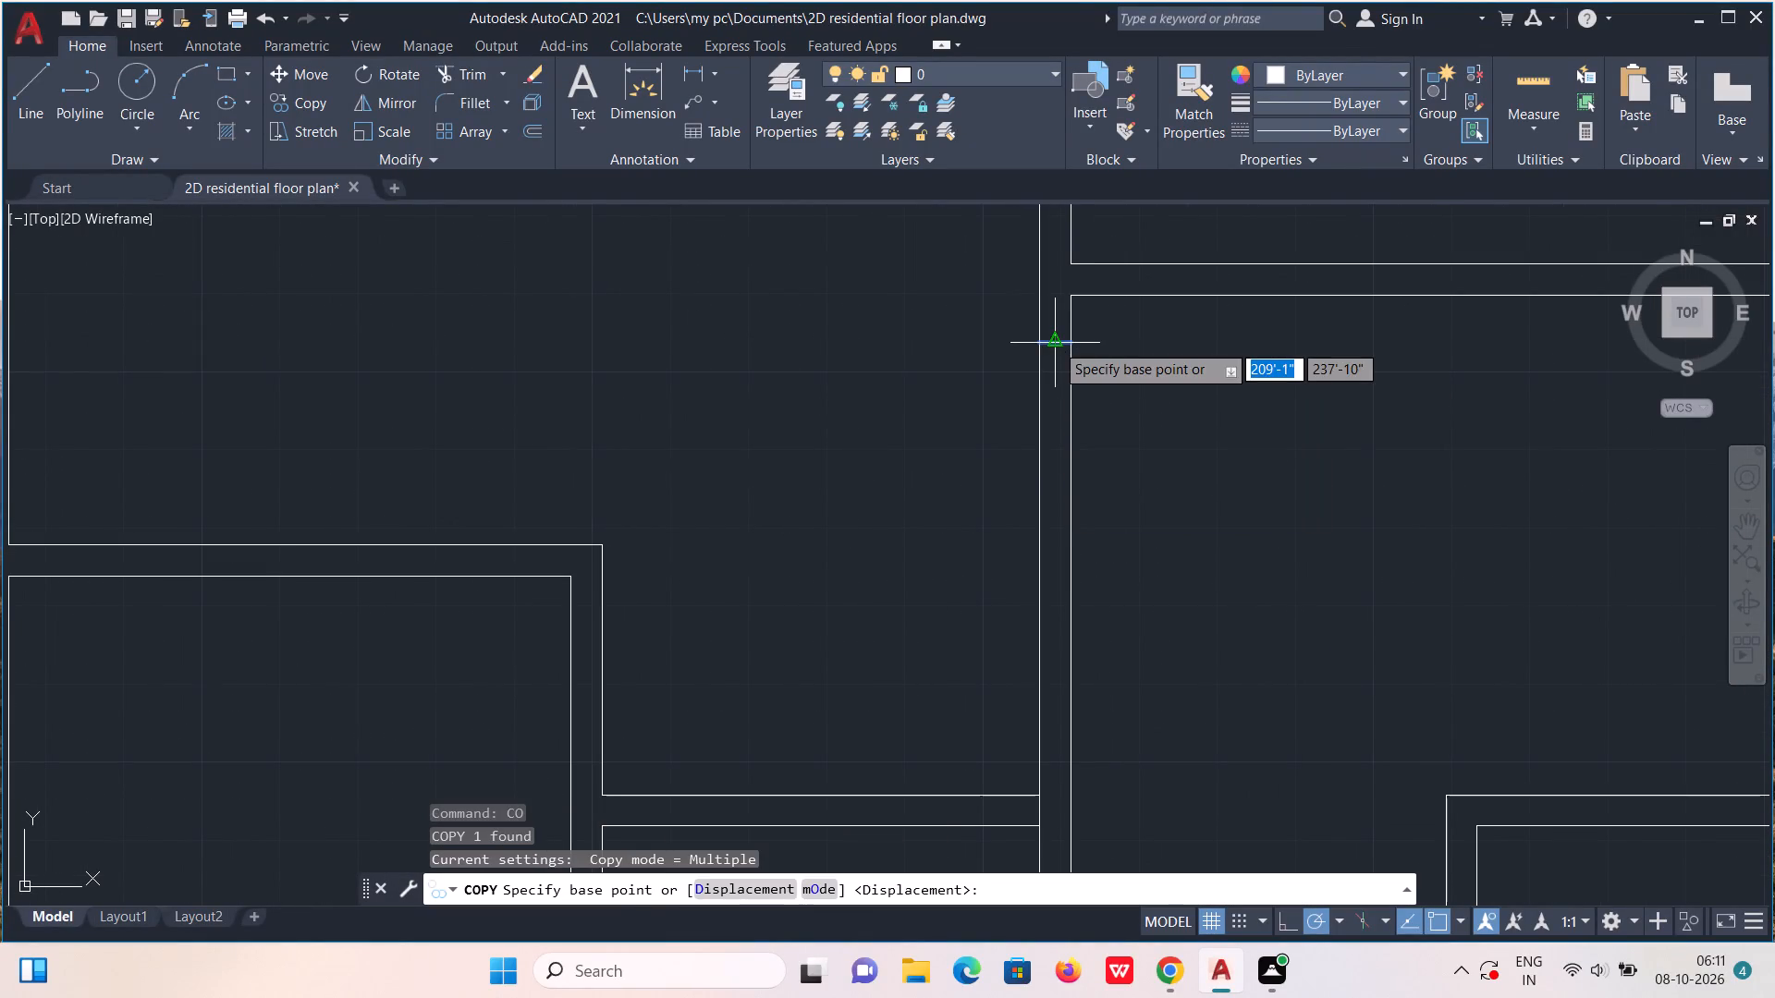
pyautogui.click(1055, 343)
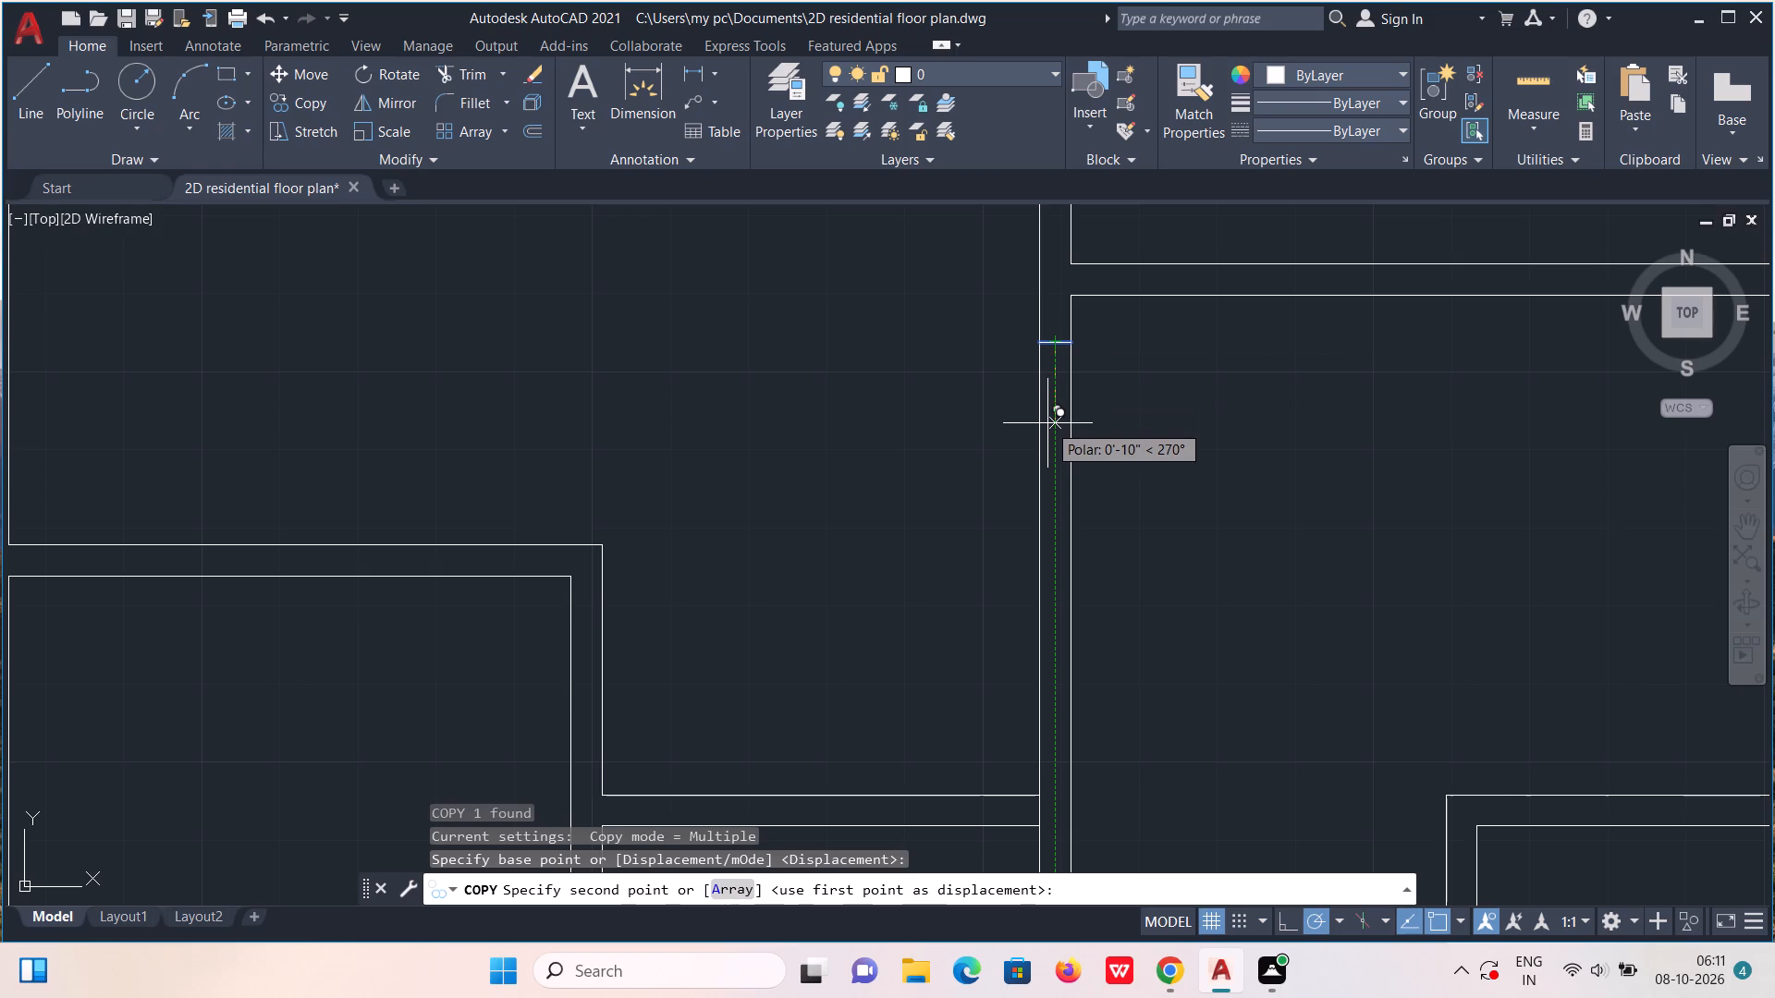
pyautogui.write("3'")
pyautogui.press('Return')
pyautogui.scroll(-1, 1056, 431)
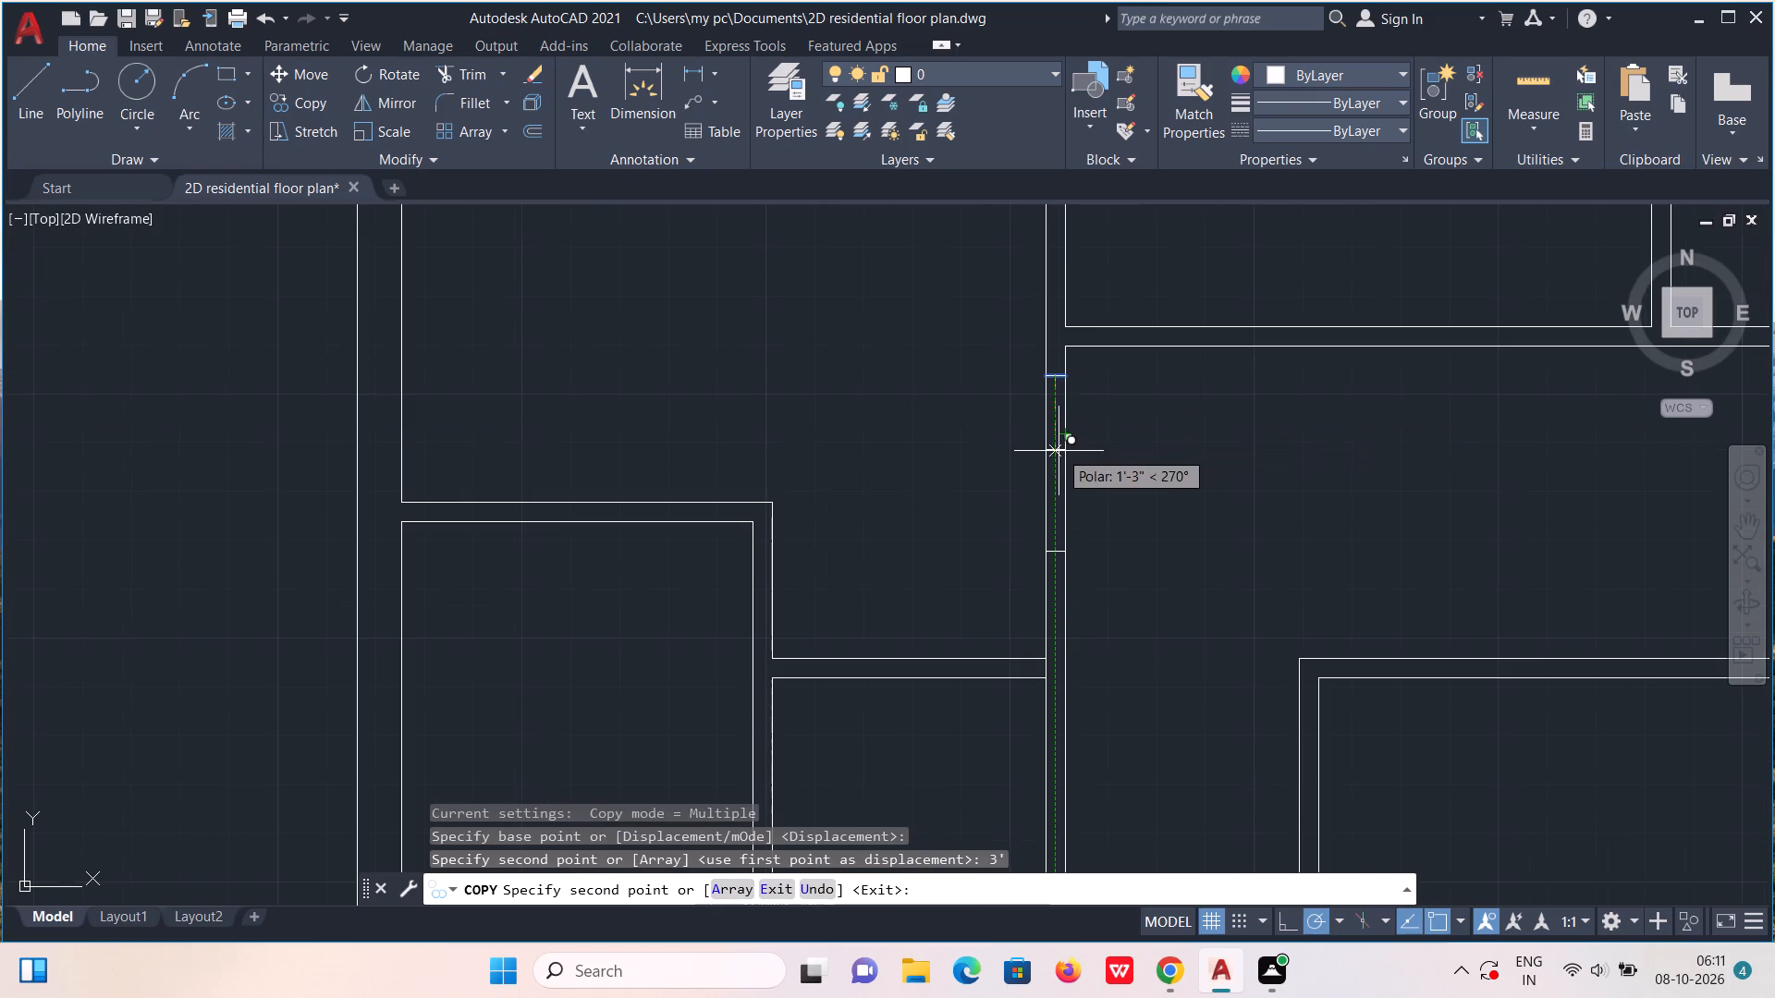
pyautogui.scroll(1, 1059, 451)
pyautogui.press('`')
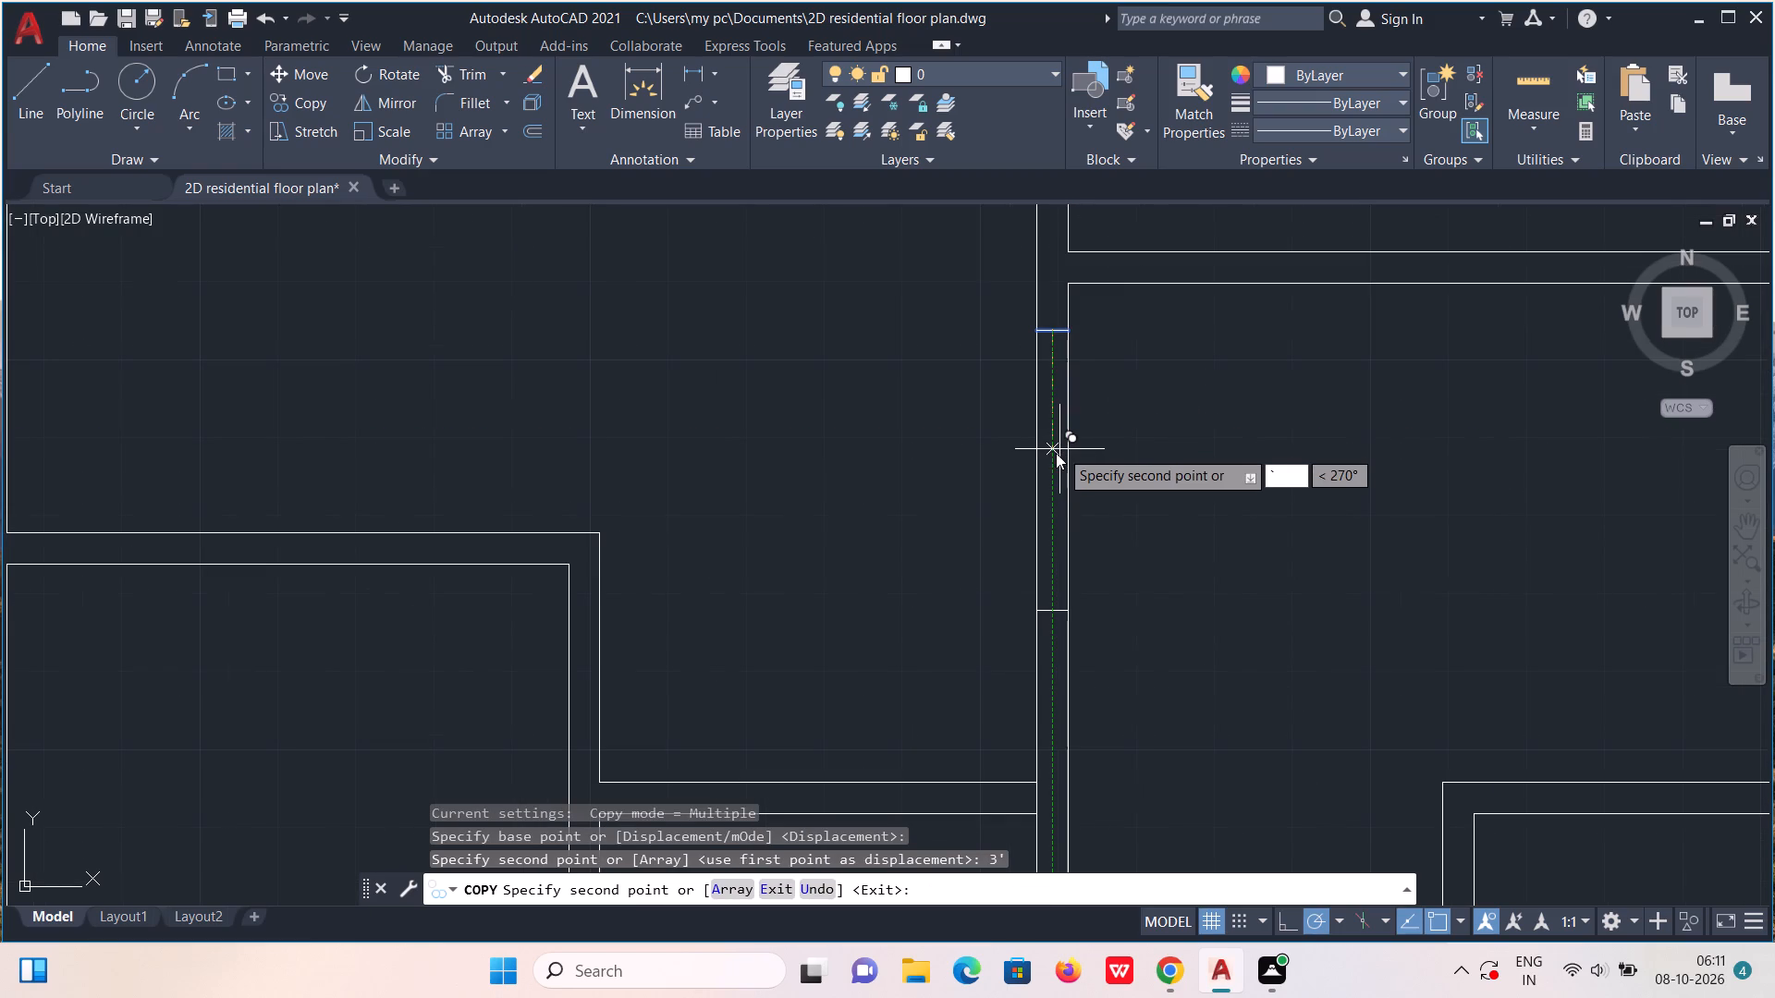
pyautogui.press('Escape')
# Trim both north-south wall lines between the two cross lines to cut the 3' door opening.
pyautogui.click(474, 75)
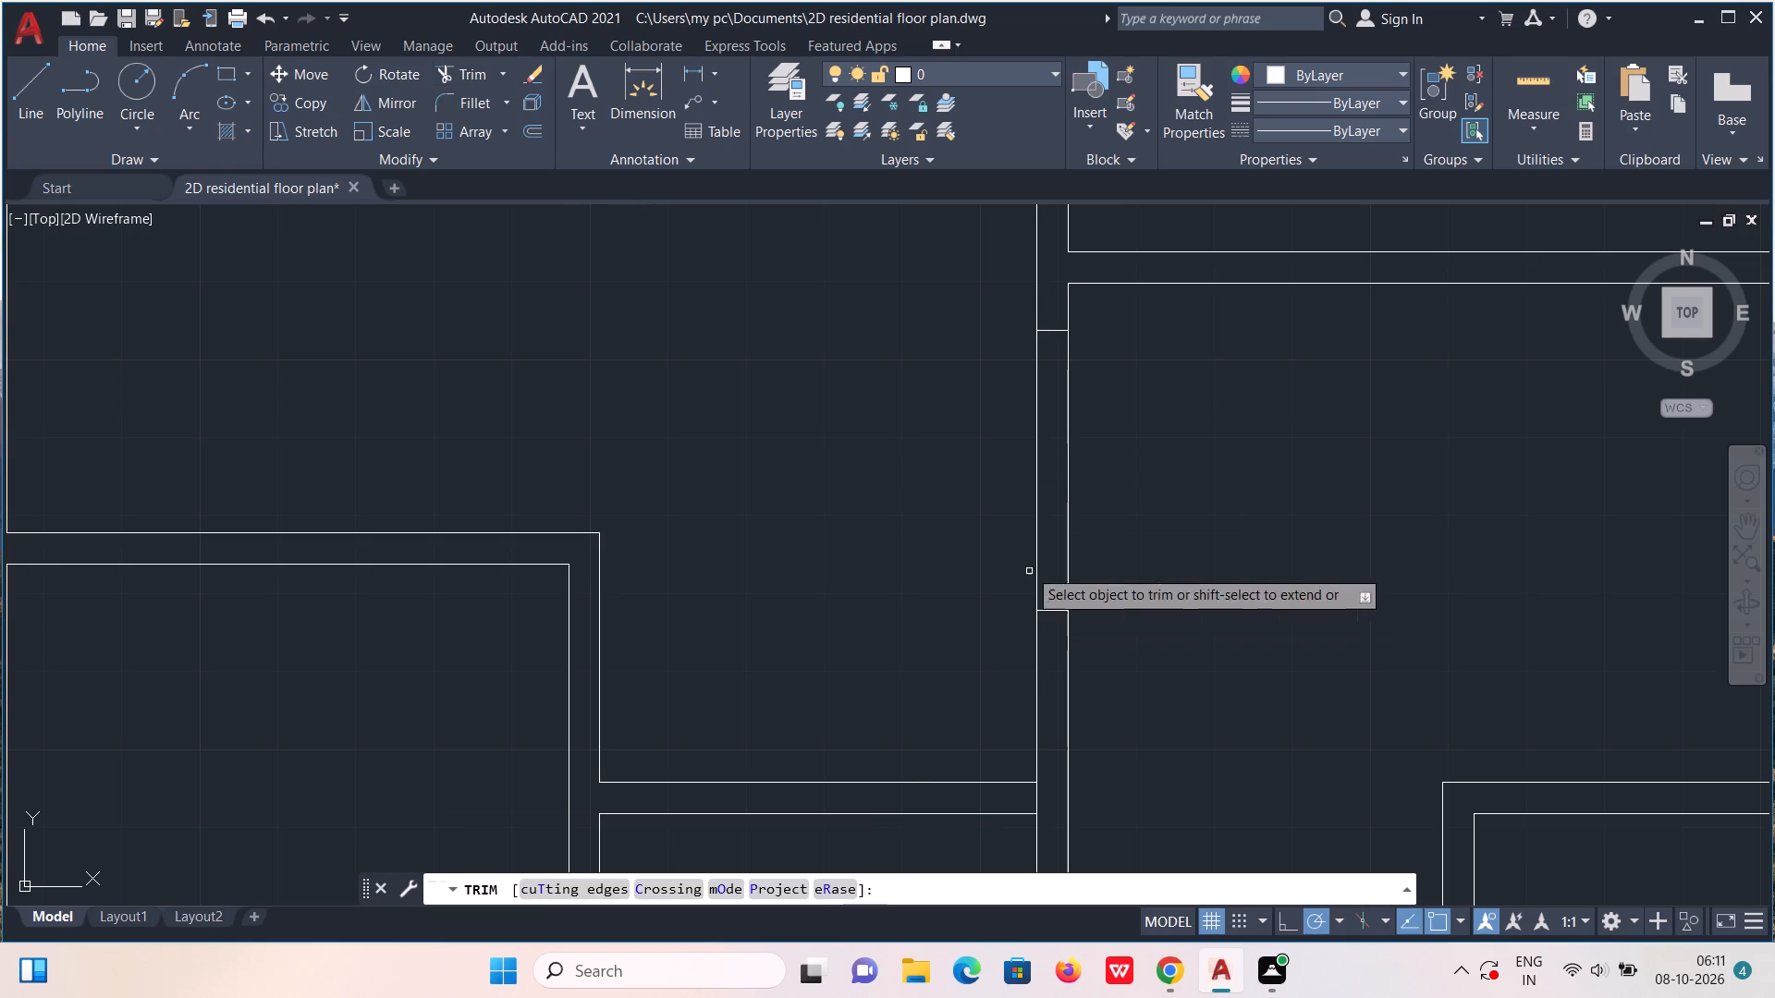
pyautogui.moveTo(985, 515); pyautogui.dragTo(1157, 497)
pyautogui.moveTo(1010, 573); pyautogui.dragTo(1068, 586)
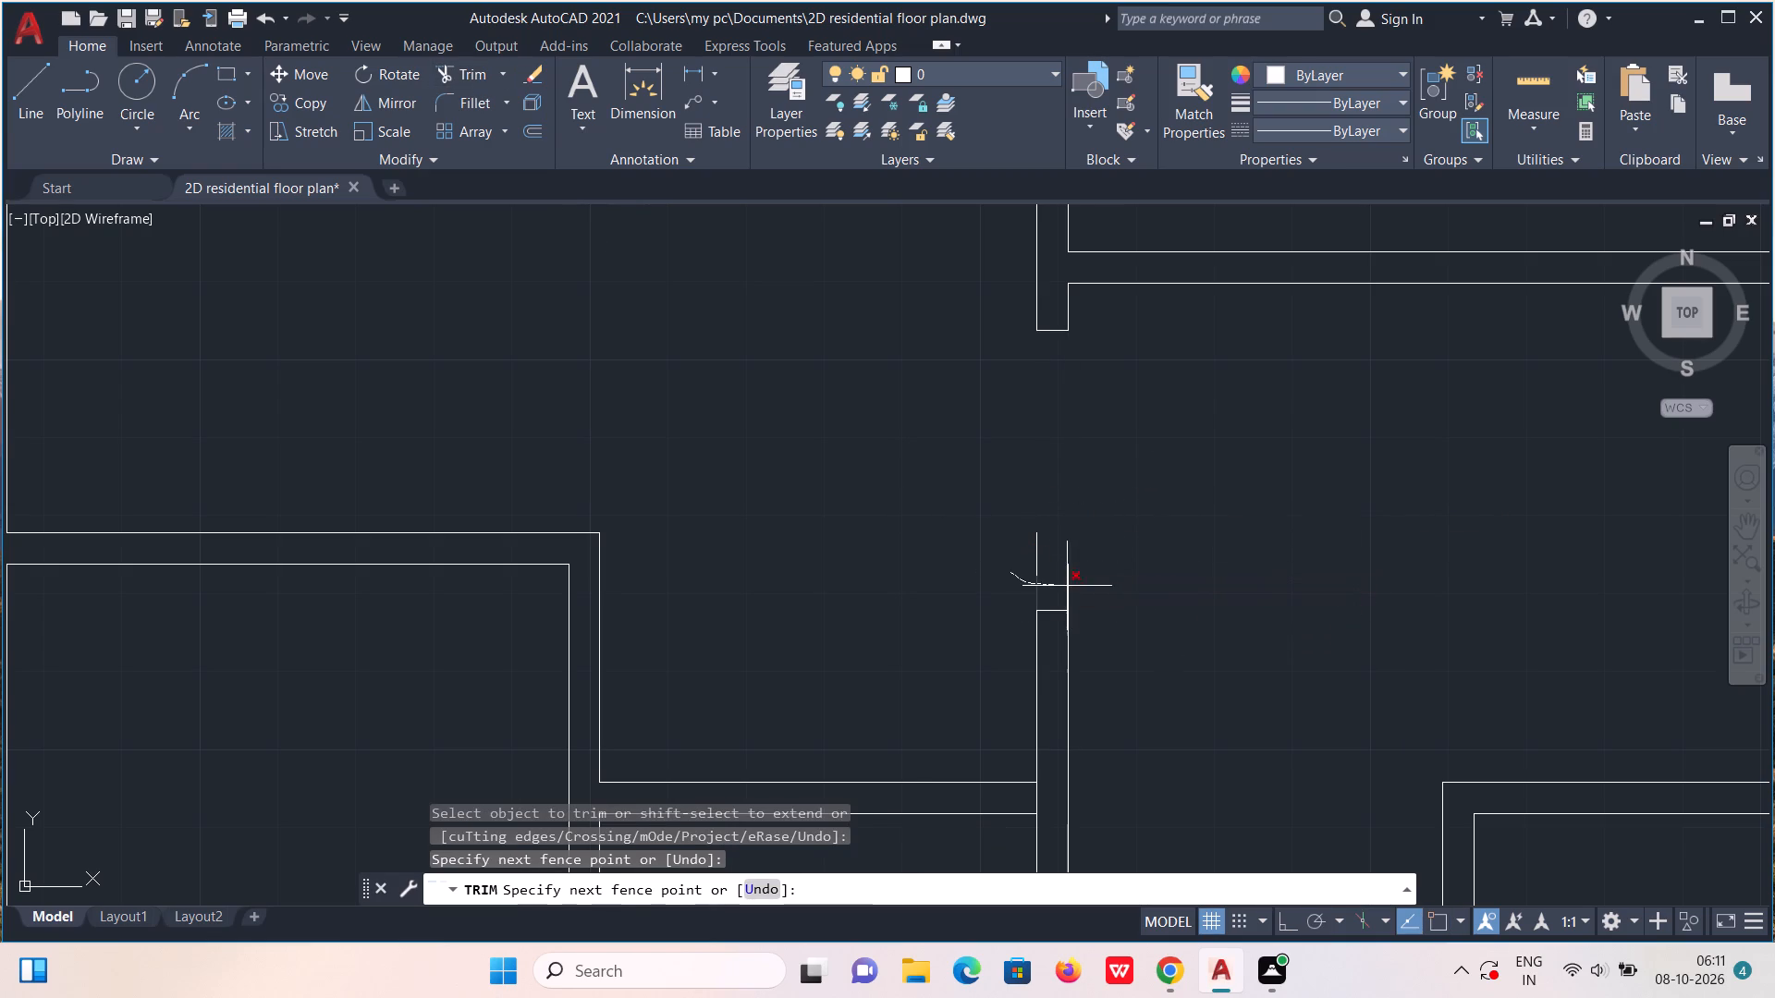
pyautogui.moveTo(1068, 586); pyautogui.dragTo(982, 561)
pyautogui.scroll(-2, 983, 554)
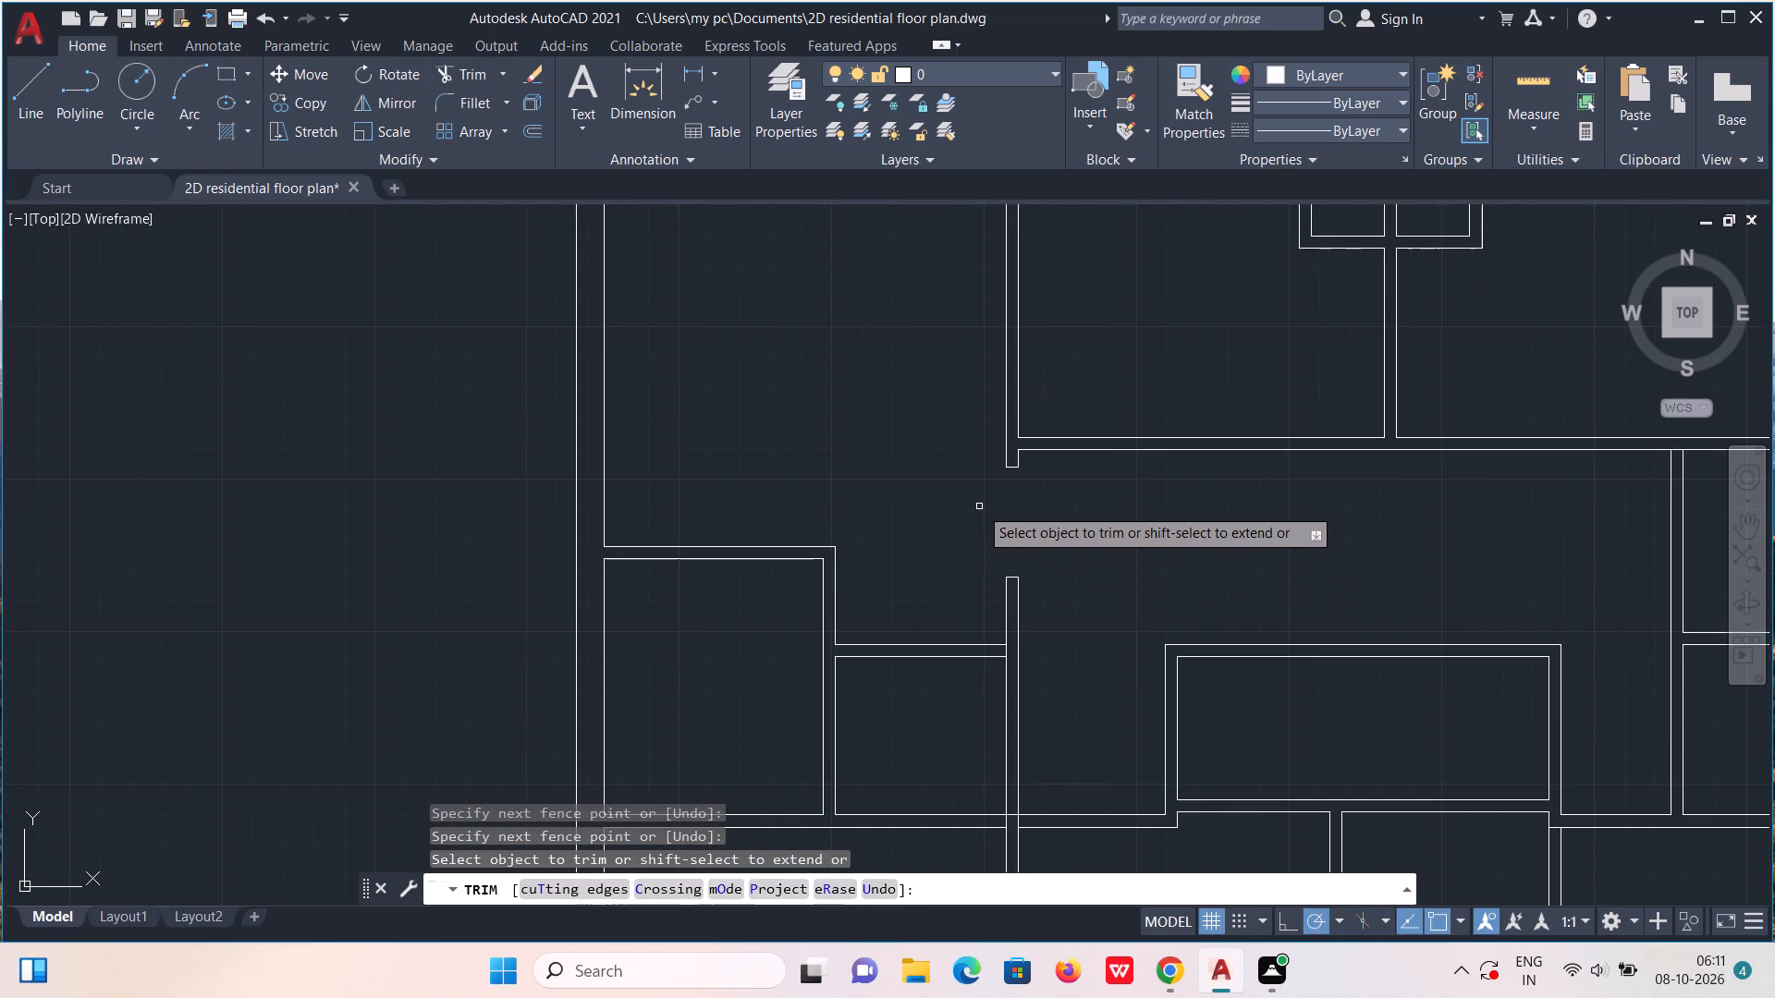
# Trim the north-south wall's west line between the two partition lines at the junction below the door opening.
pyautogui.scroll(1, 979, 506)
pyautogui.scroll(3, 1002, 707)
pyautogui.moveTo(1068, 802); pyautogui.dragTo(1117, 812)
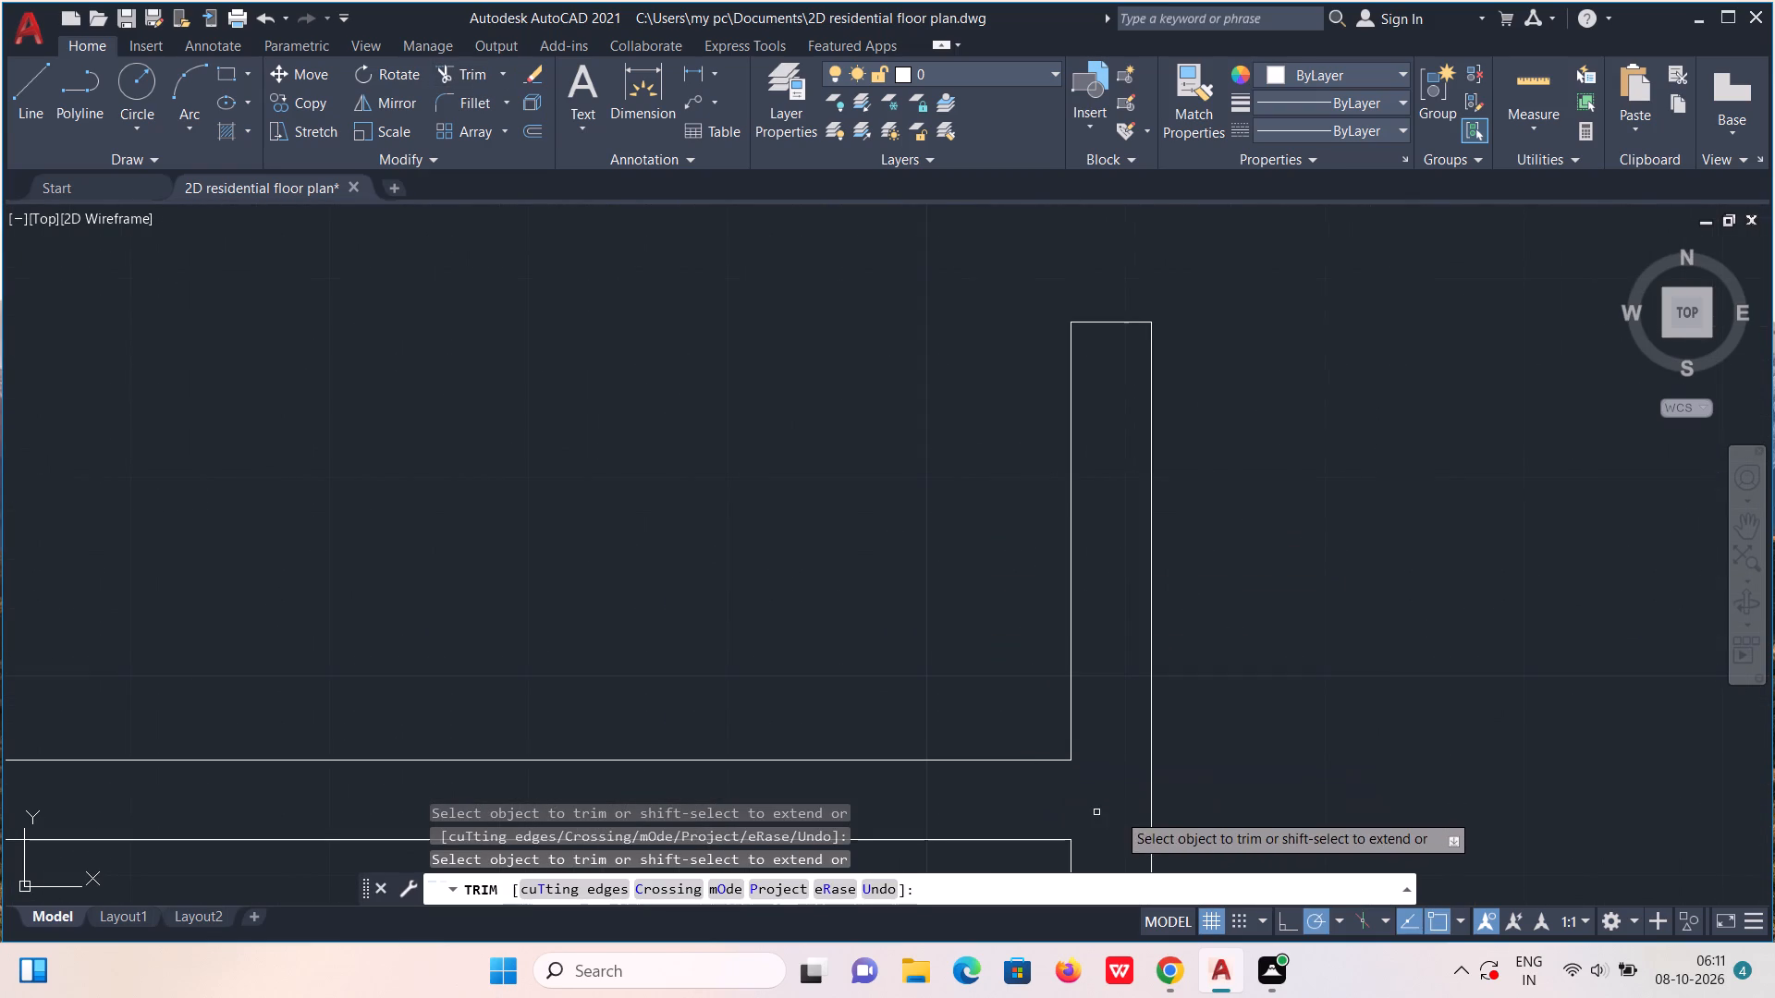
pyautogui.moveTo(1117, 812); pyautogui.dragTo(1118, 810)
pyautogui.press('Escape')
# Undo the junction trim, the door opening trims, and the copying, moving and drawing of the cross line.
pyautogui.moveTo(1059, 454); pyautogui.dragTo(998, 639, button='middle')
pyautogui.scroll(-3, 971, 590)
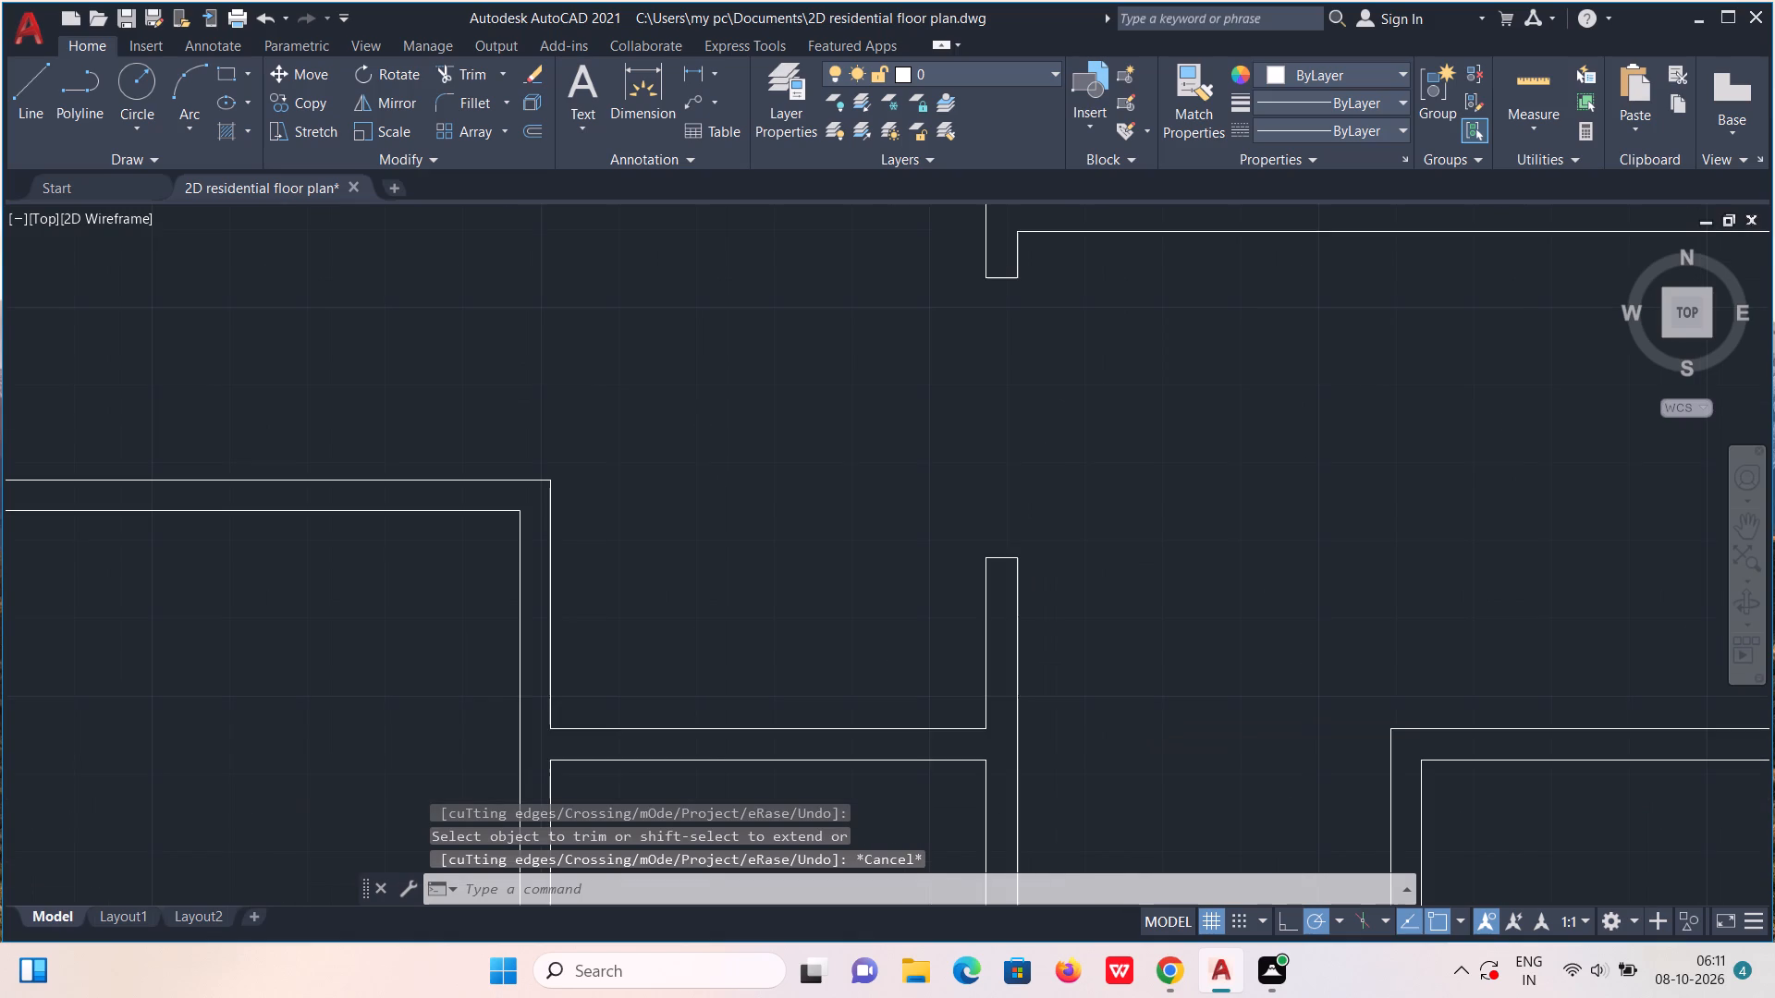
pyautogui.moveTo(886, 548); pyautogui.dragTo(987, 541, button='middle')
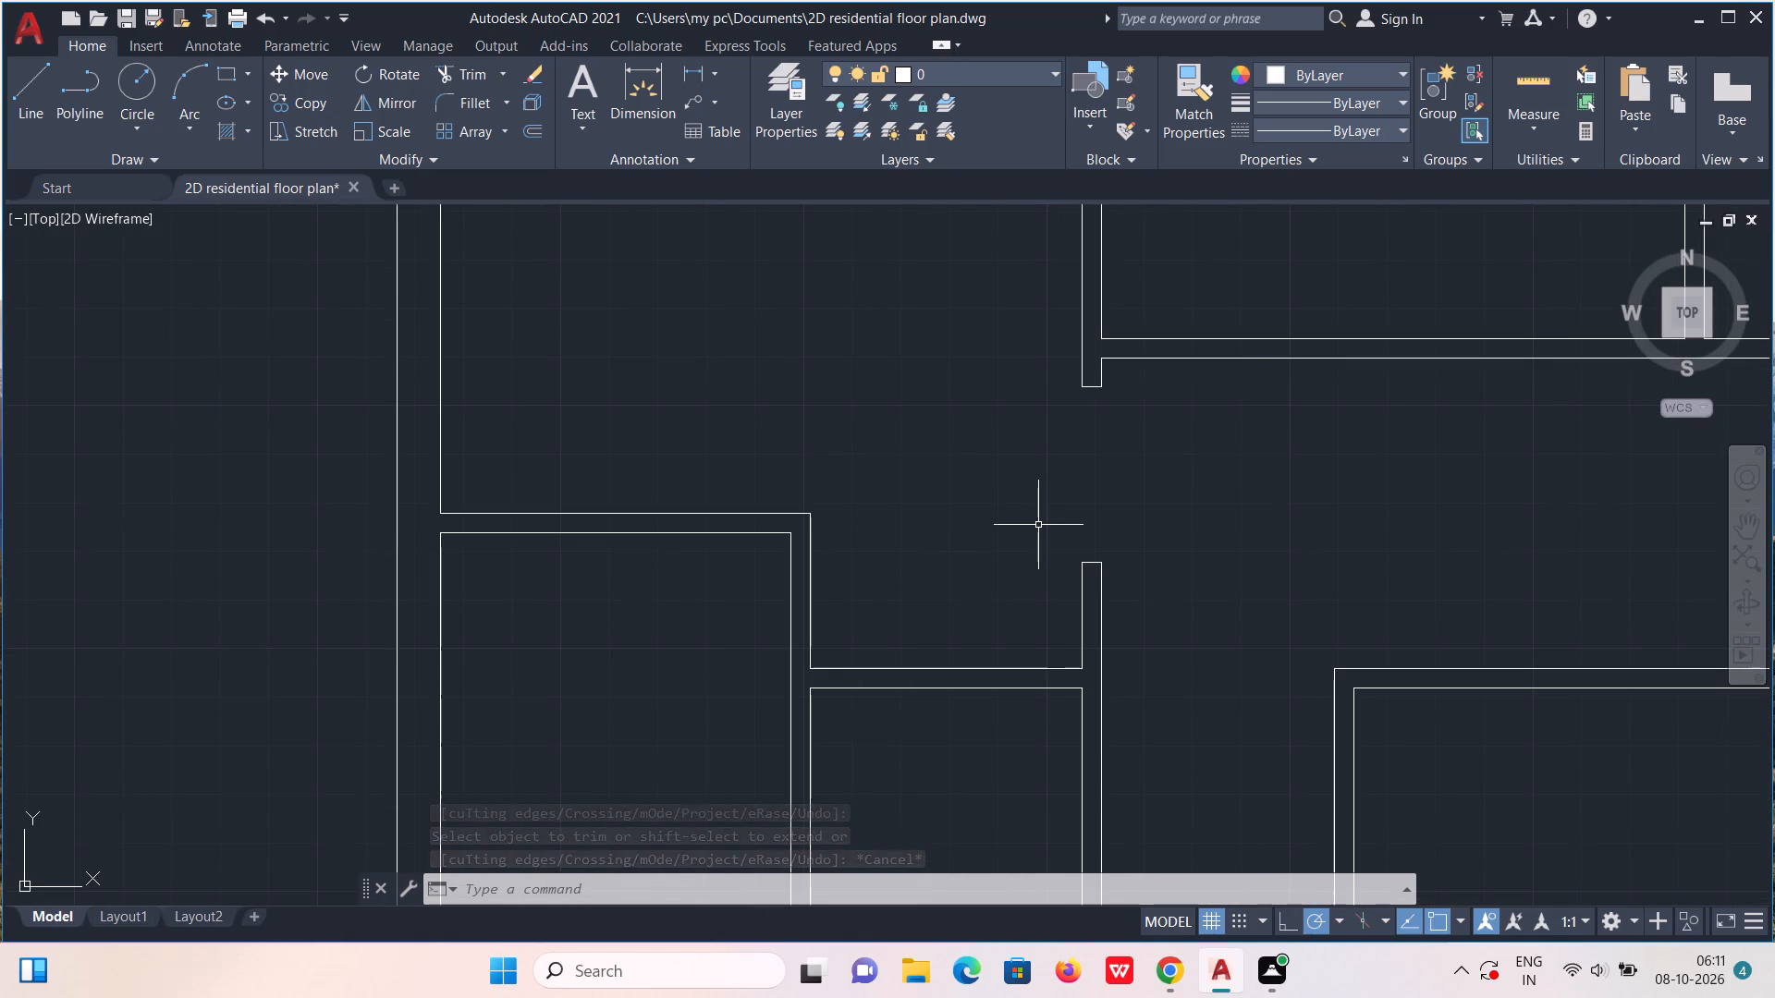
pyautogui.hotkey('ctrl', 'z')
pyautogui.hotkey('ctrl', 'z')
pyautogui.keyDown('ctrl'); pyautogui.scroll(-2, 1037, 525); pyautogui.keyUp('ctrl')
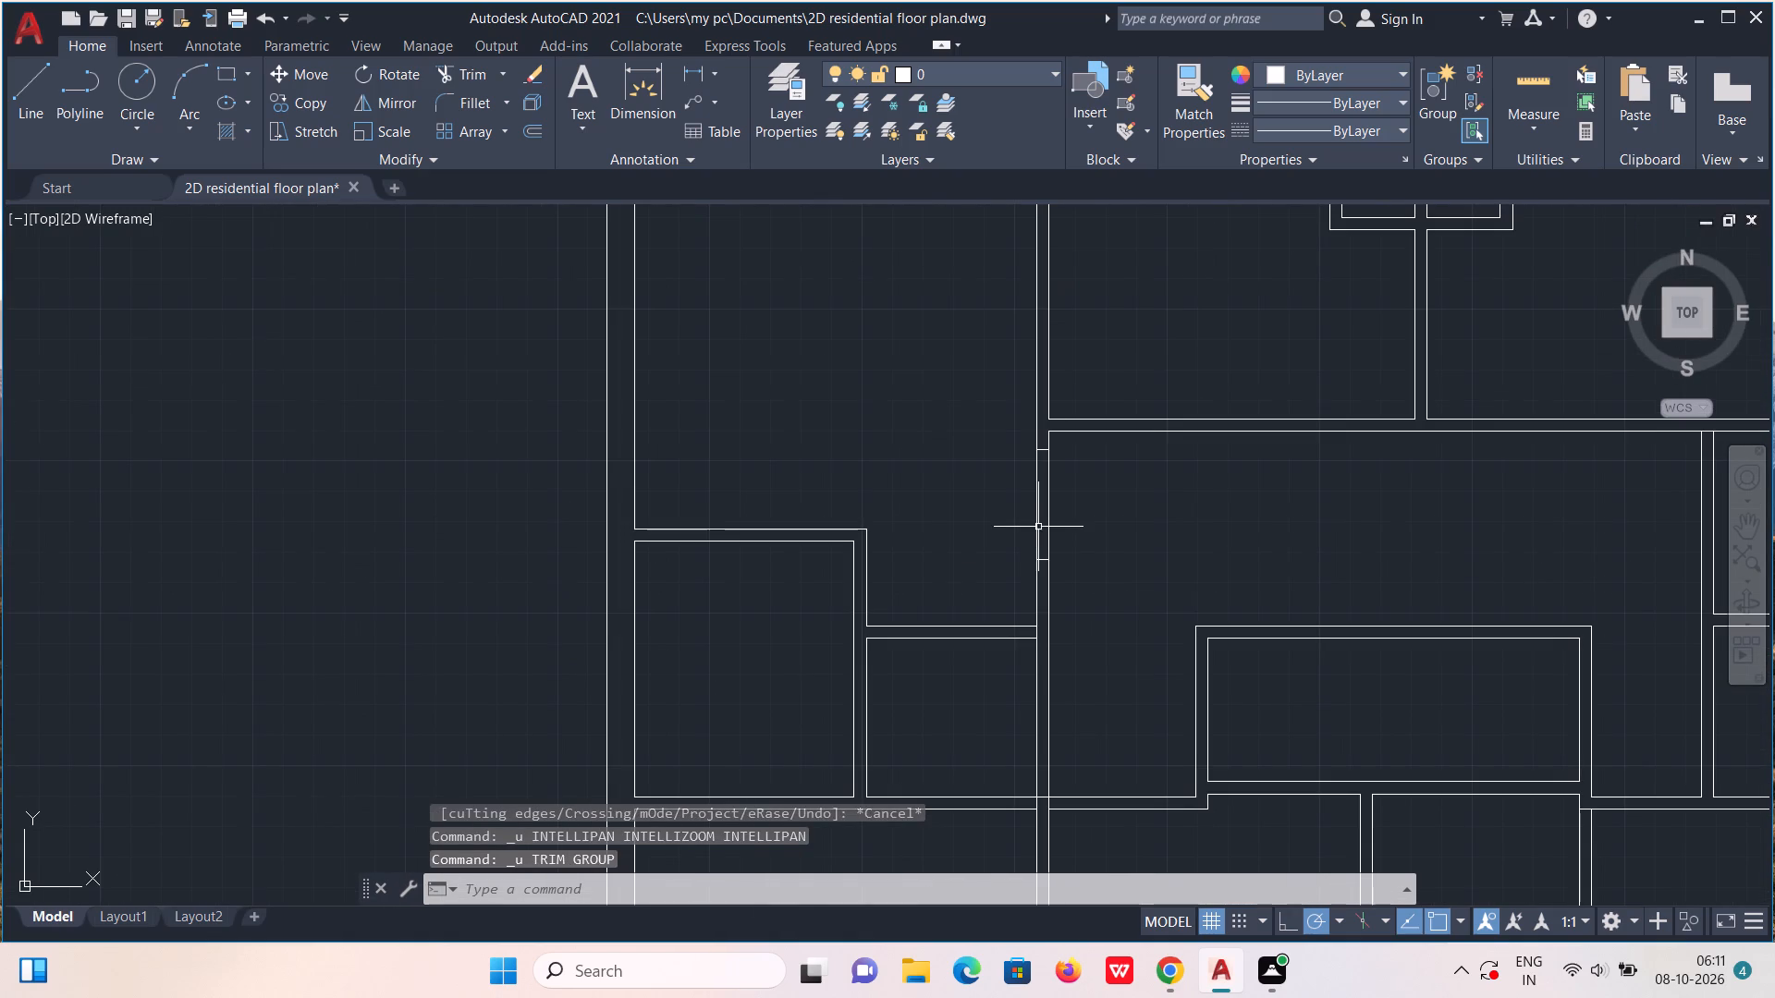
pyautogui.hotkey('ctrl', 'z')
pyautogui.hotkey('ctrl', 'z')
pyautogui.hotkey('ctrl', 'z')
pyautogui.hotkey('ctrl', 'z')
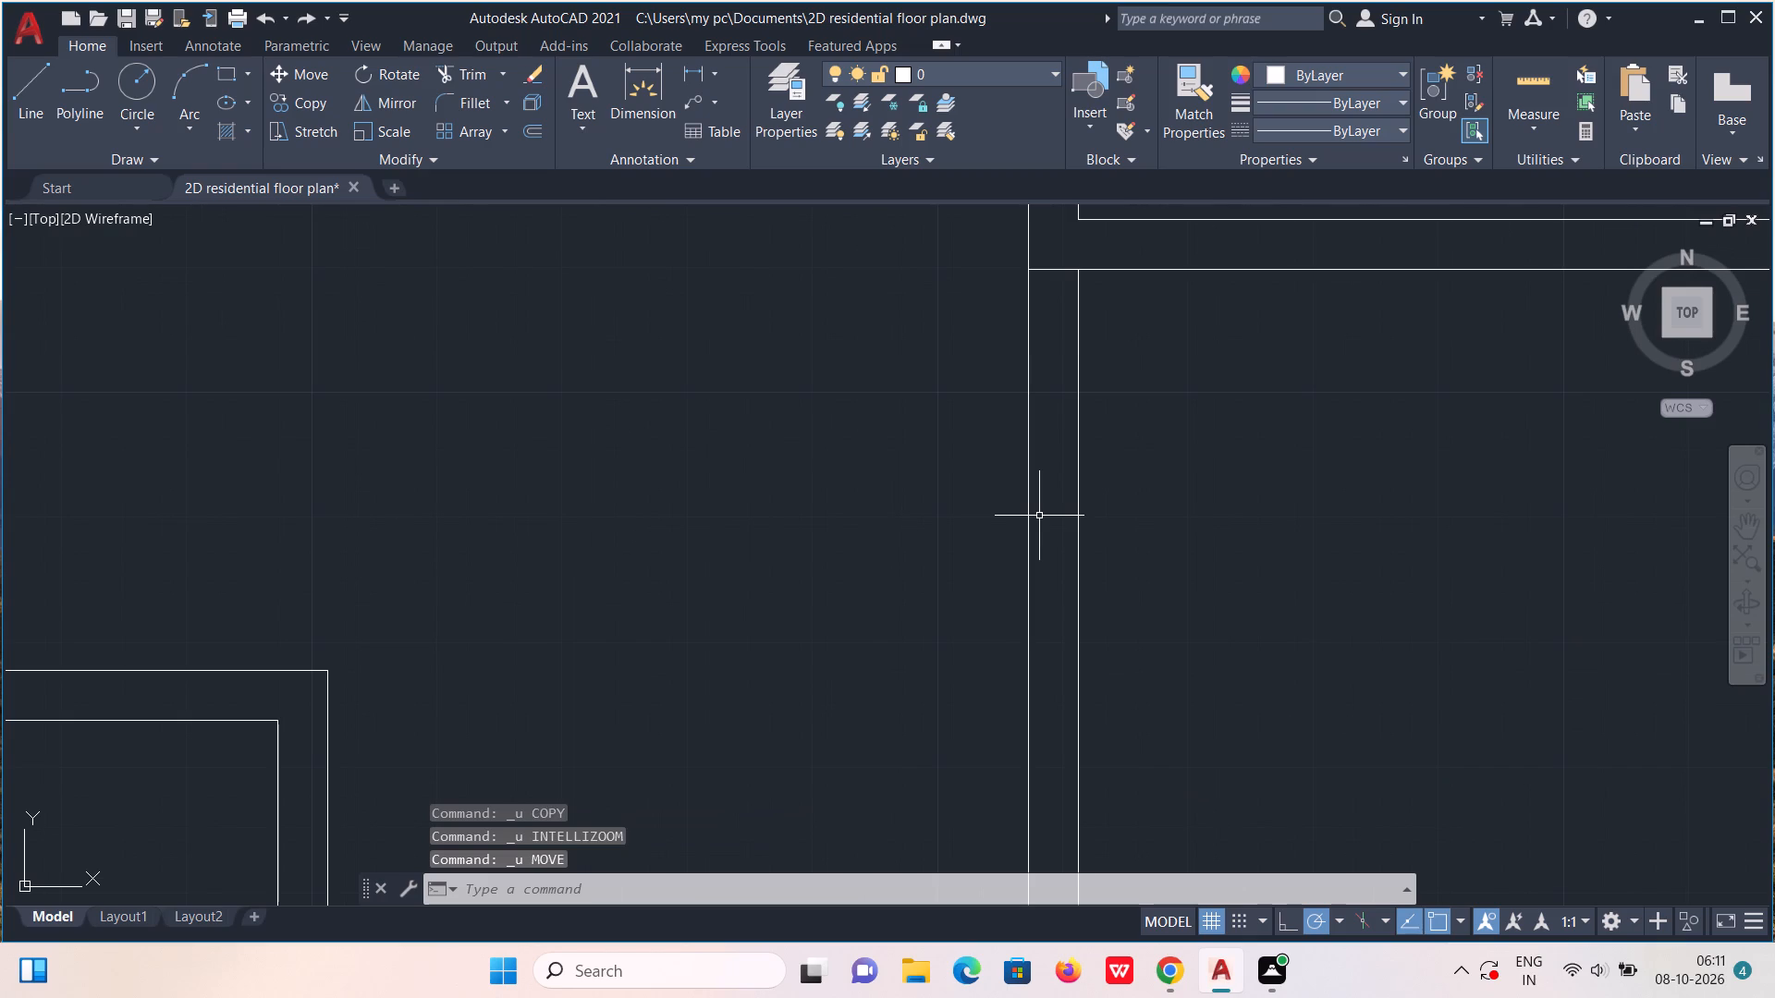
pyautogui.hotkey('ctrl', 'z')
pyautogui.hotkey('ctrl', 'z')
# Trim the north-south wall's west line between the two lines of the partition at the opened area's lower edge.
pyautogui.scroll(-2, 1040, 515)
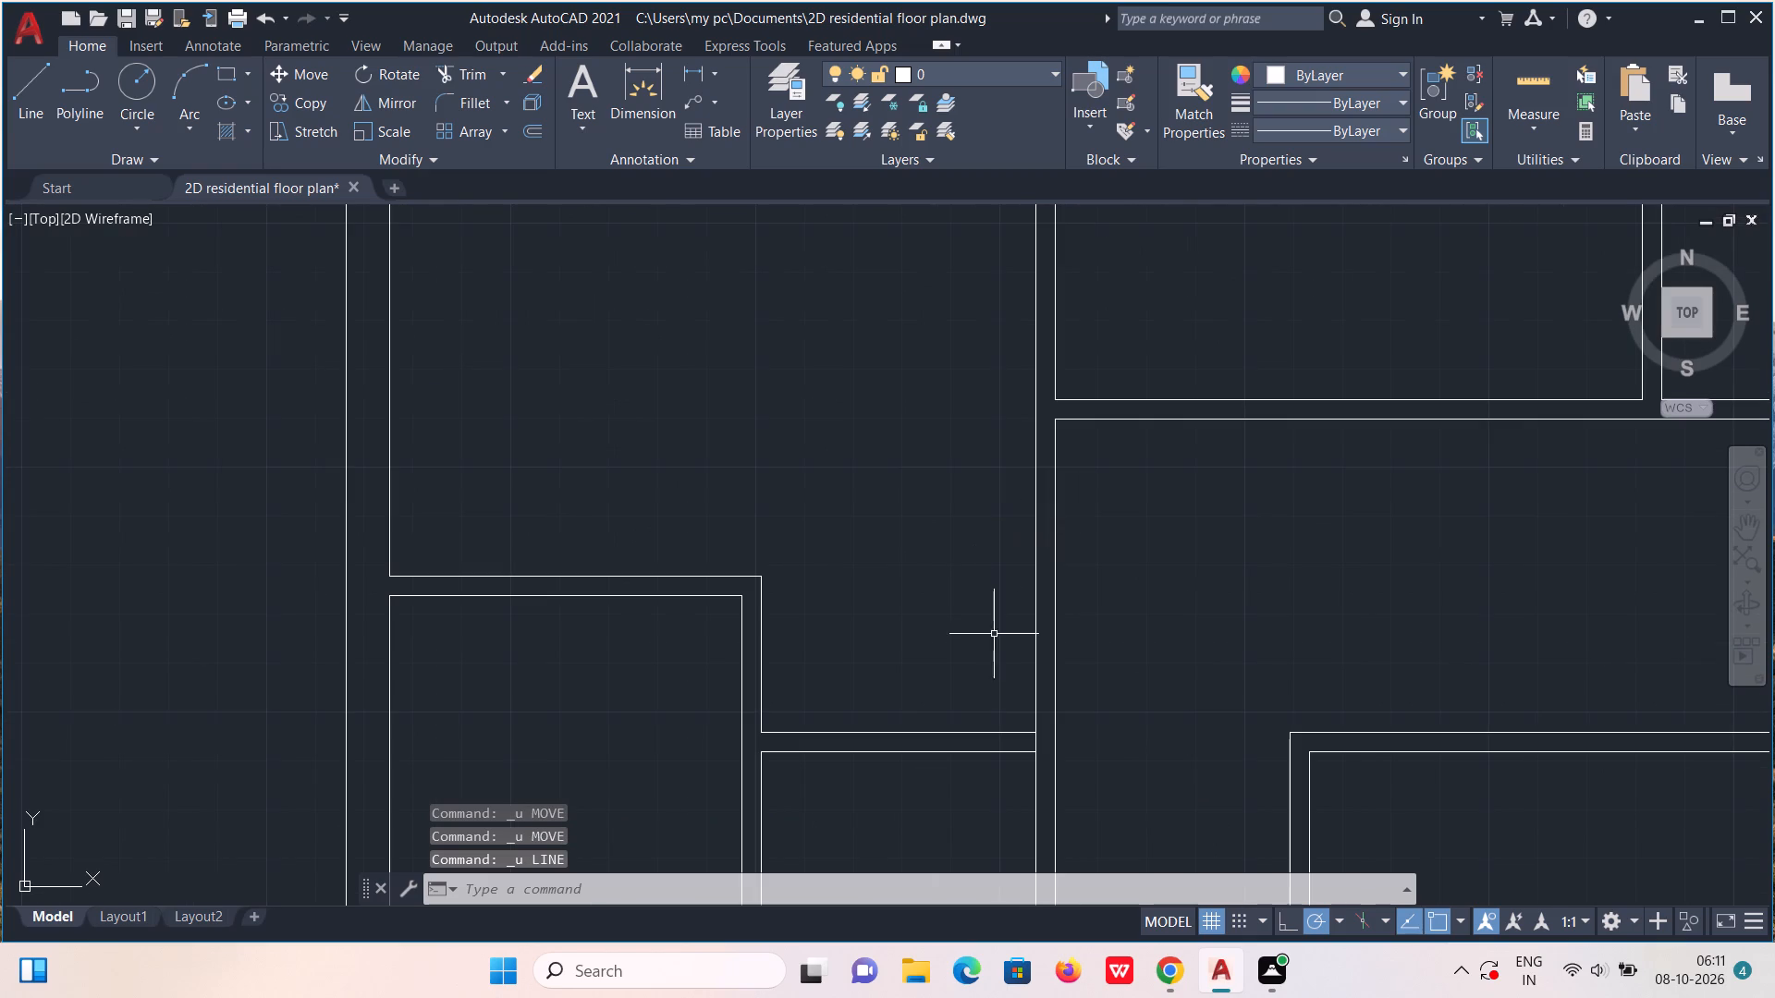
pyautogui.moveTo(986, 610); pyautogui.dragTo(979, 464, button='middle')
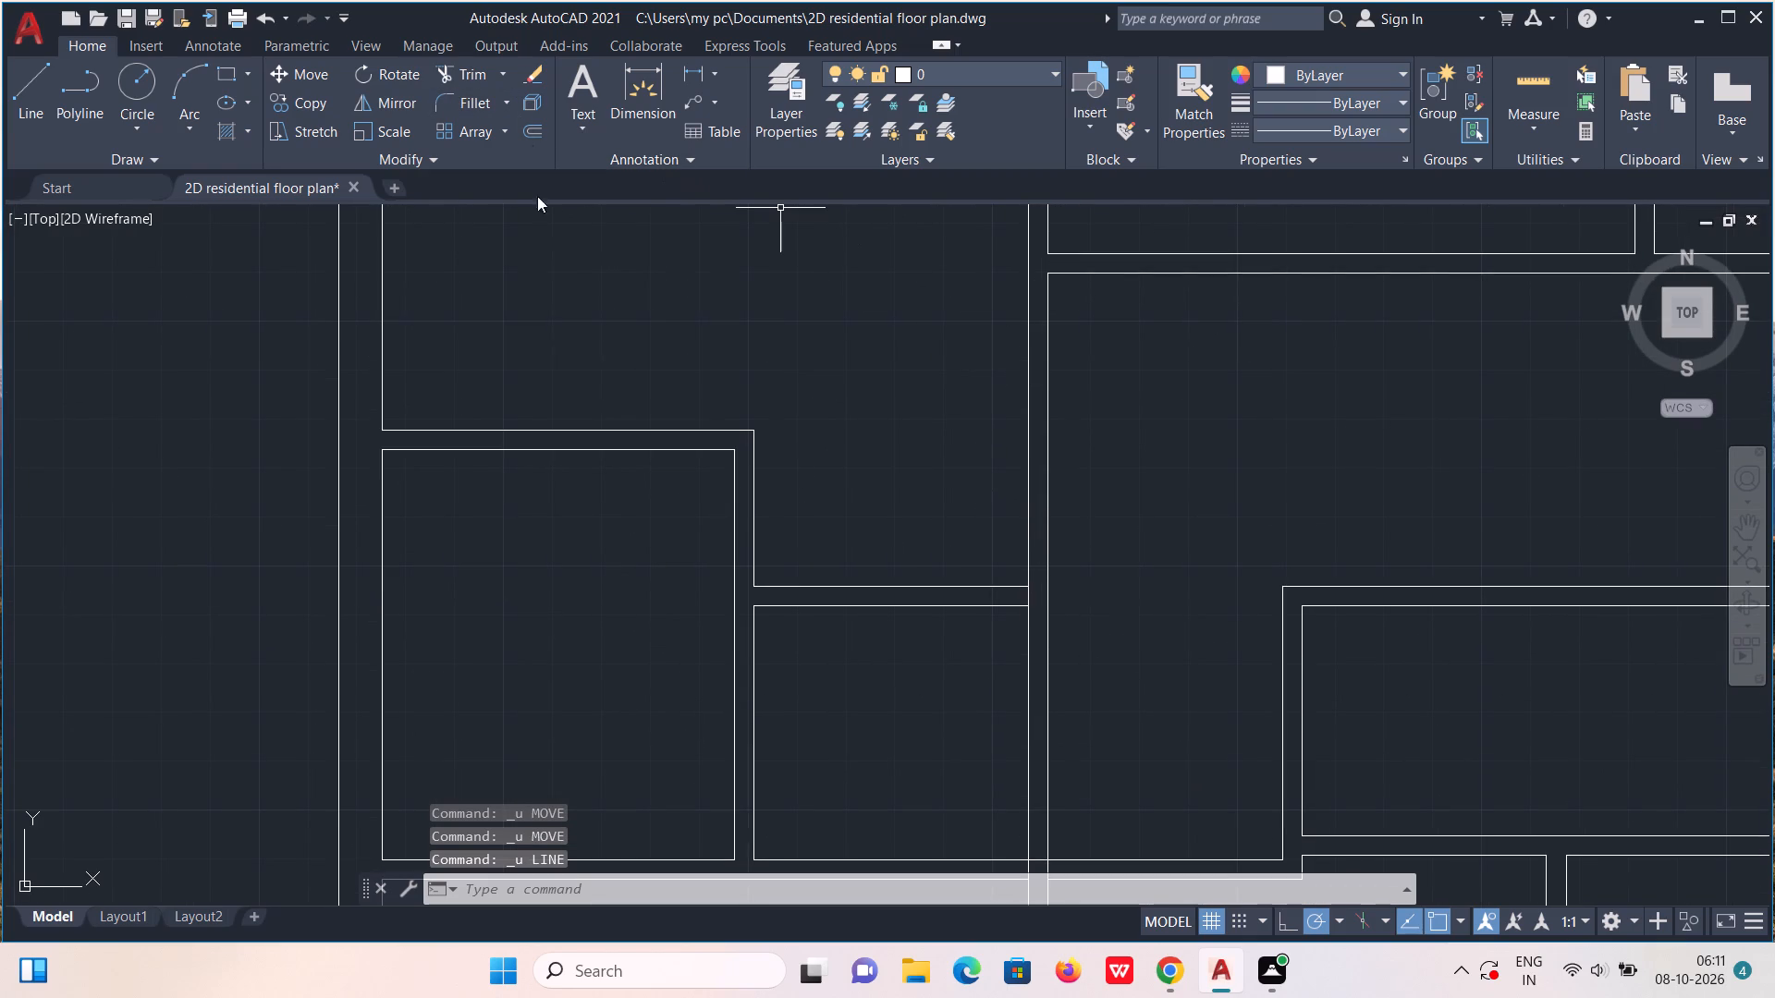
pyautogui.click(459, 75)
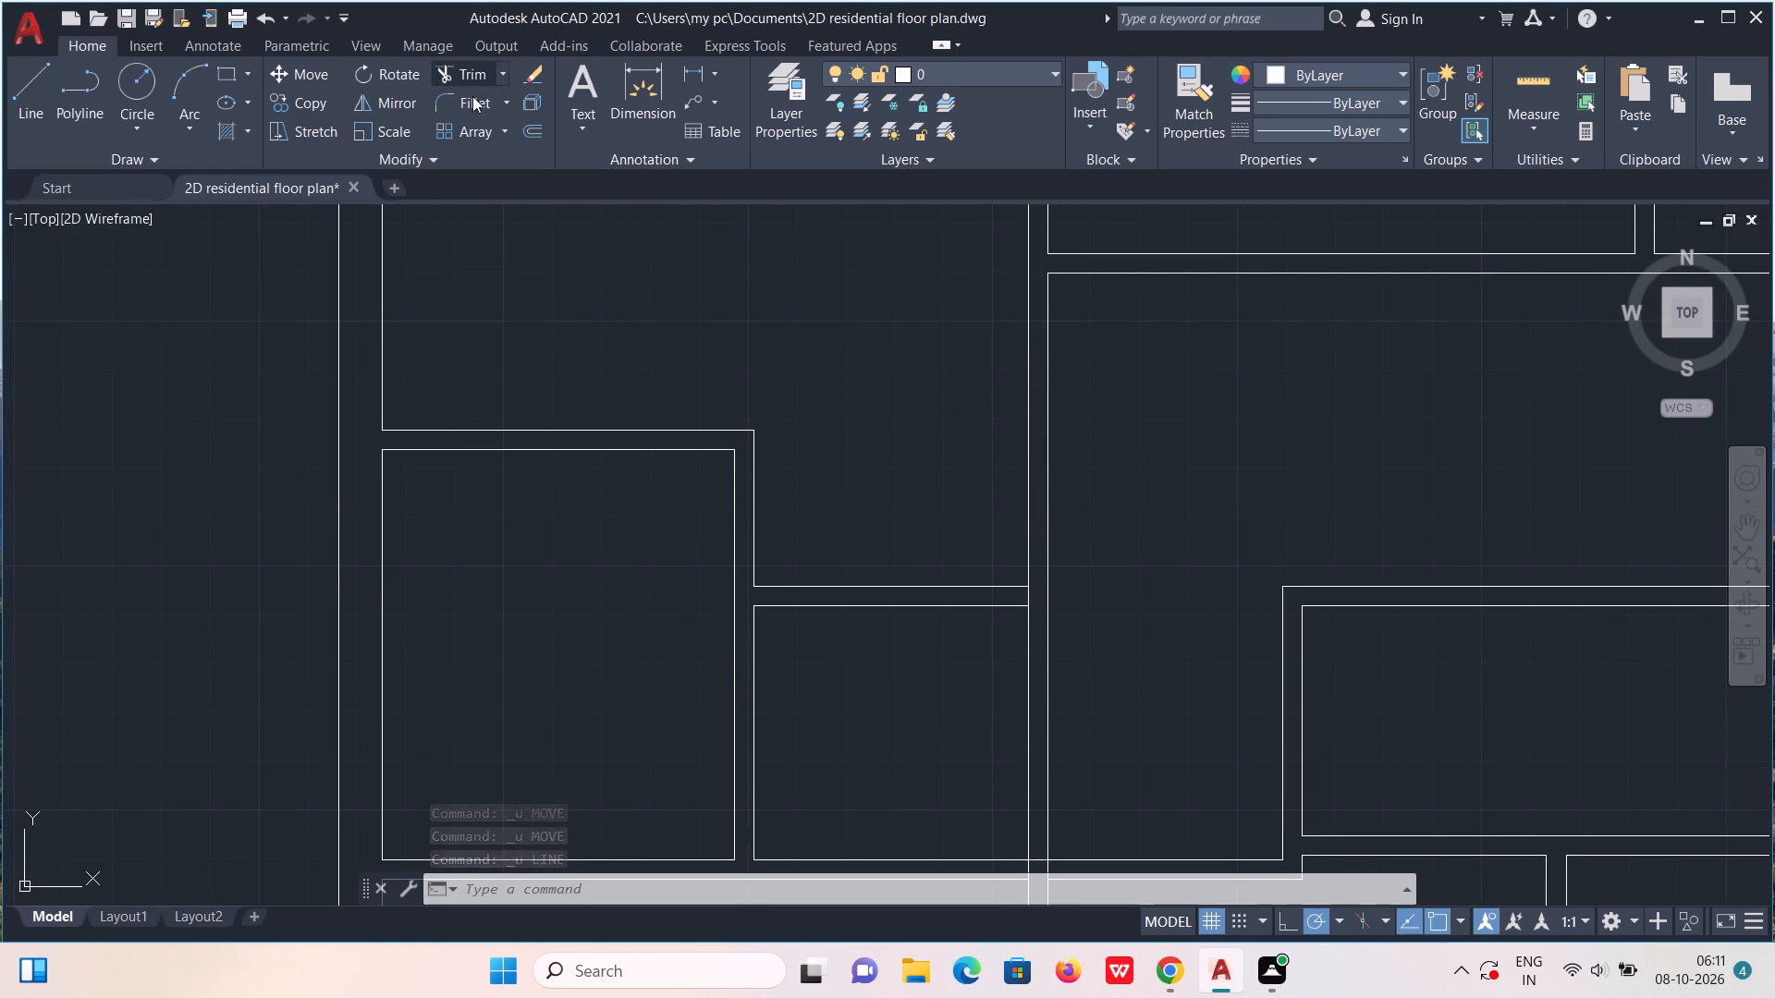
pyautogui.scroll(3, 1004, 602)
pyautogui.moveTo(1075, 588); pyautogui.dragTo(1129, 576)
pyautogui.scroll(-4, 1120, 566)
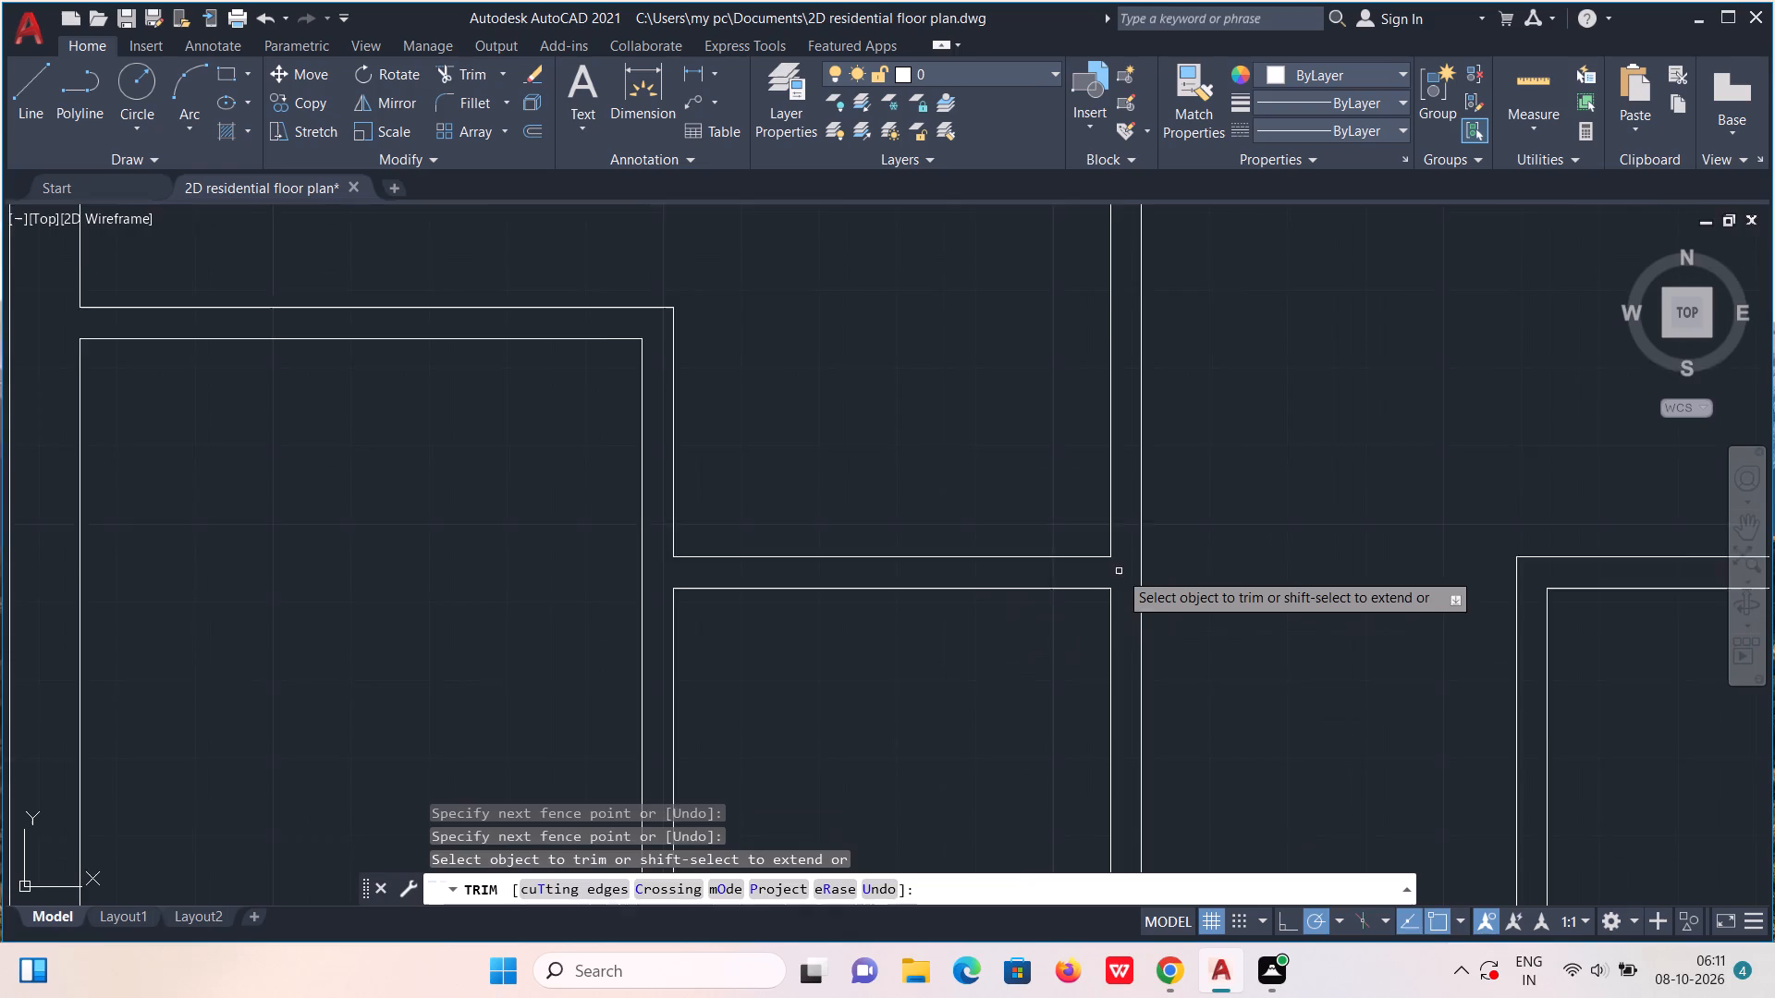
# Draw a cross line over the north-south wall, continuing the partition's upper line to the wall's east line.
pyautogui.press('Escape')
pyautogui.scroll(1, 1128, 596)
pyautogui.press('l')
pyautogui.press('Return')
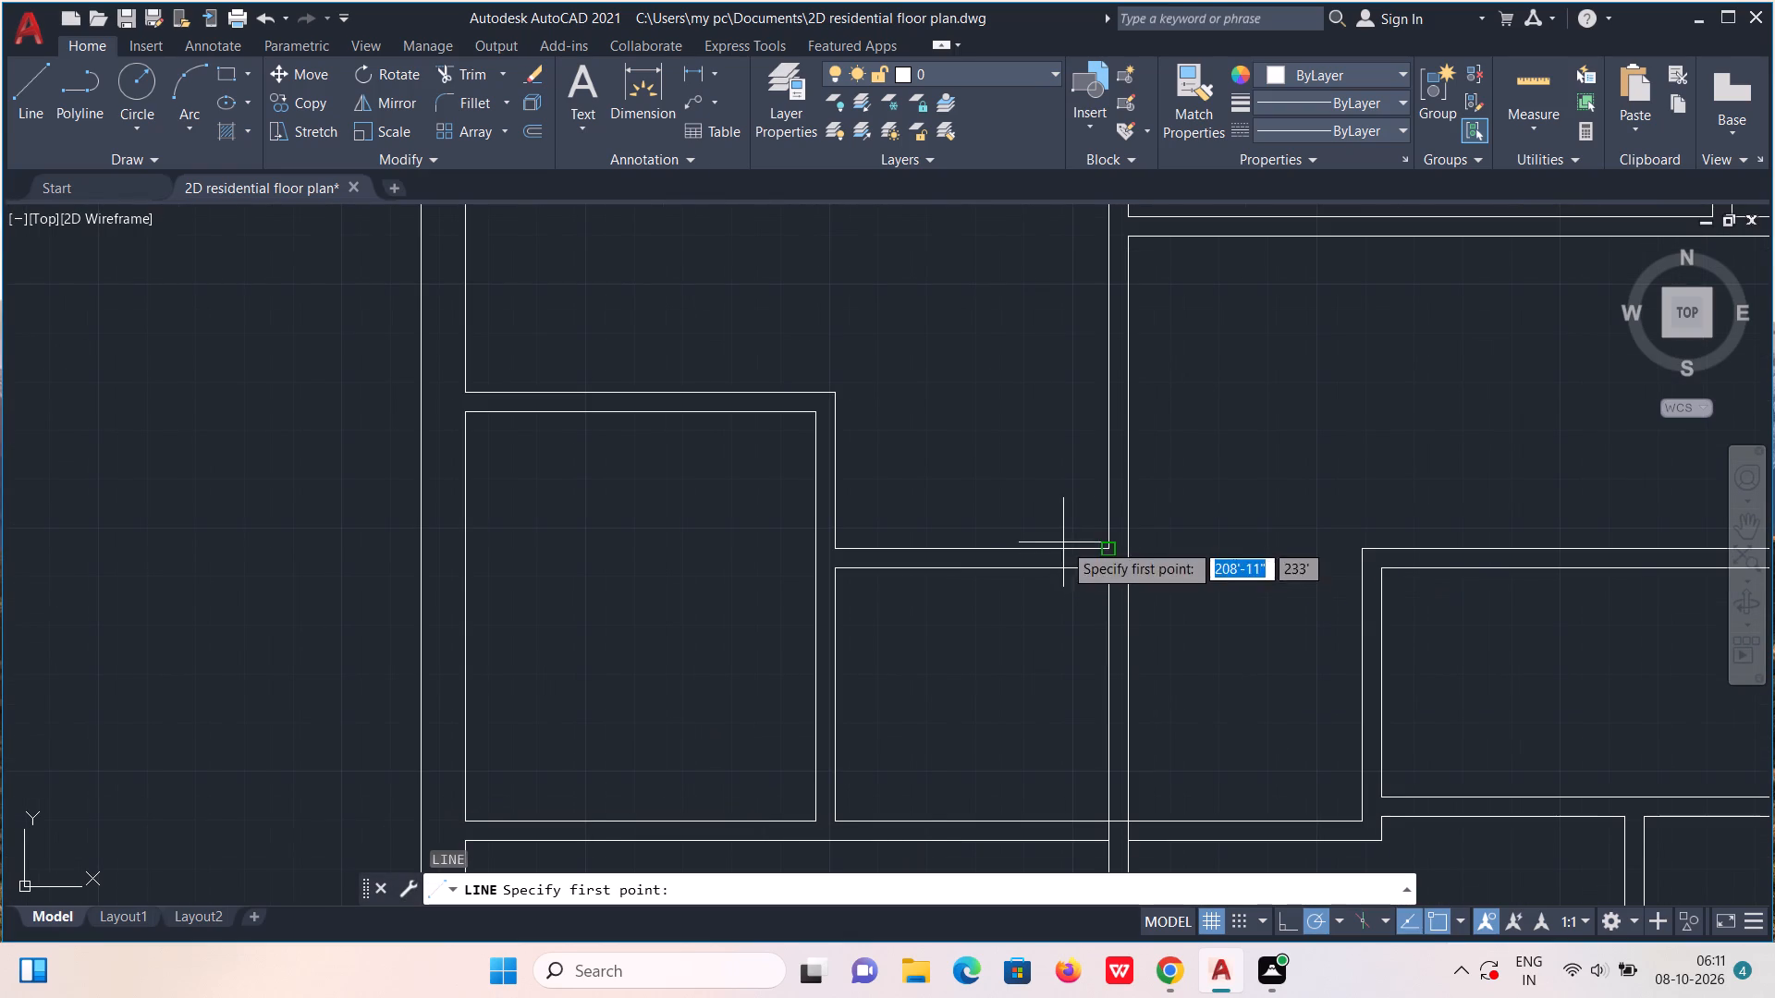
pyautogui.scroll(3, 1100, 540)
pyautogui.click(1135, 576)
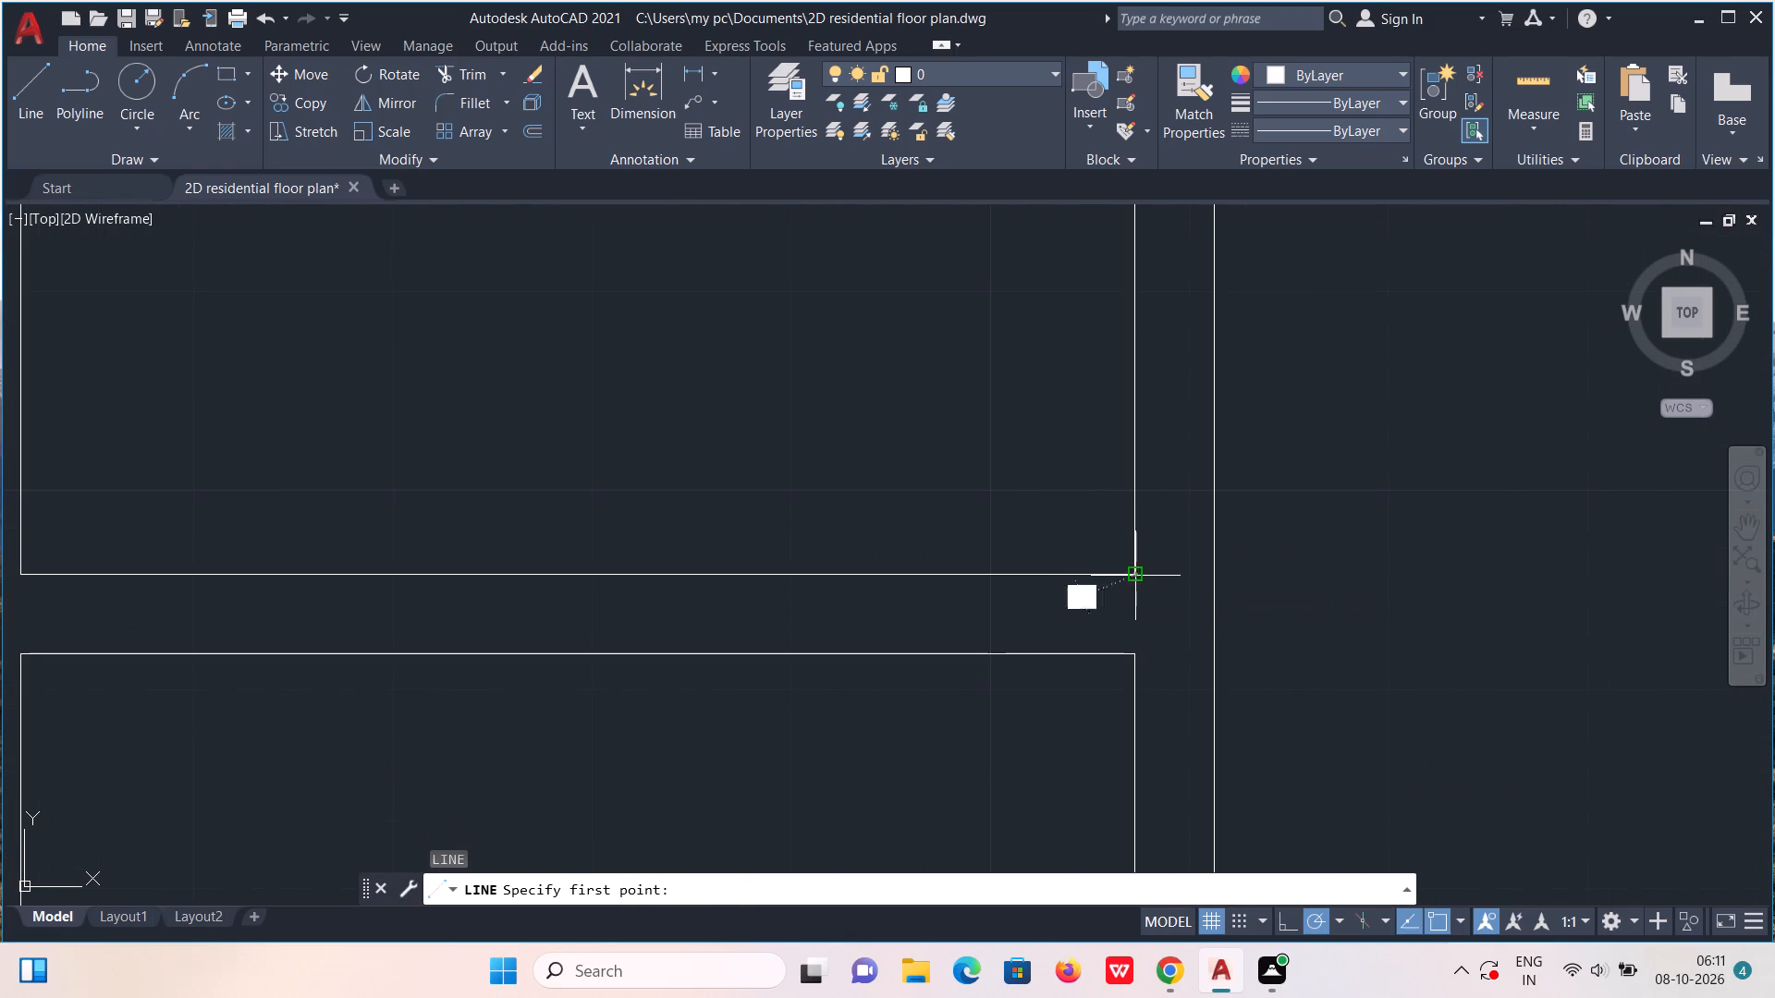
pyautogui.click(1217, 577)
pyautogui.press('Escape')
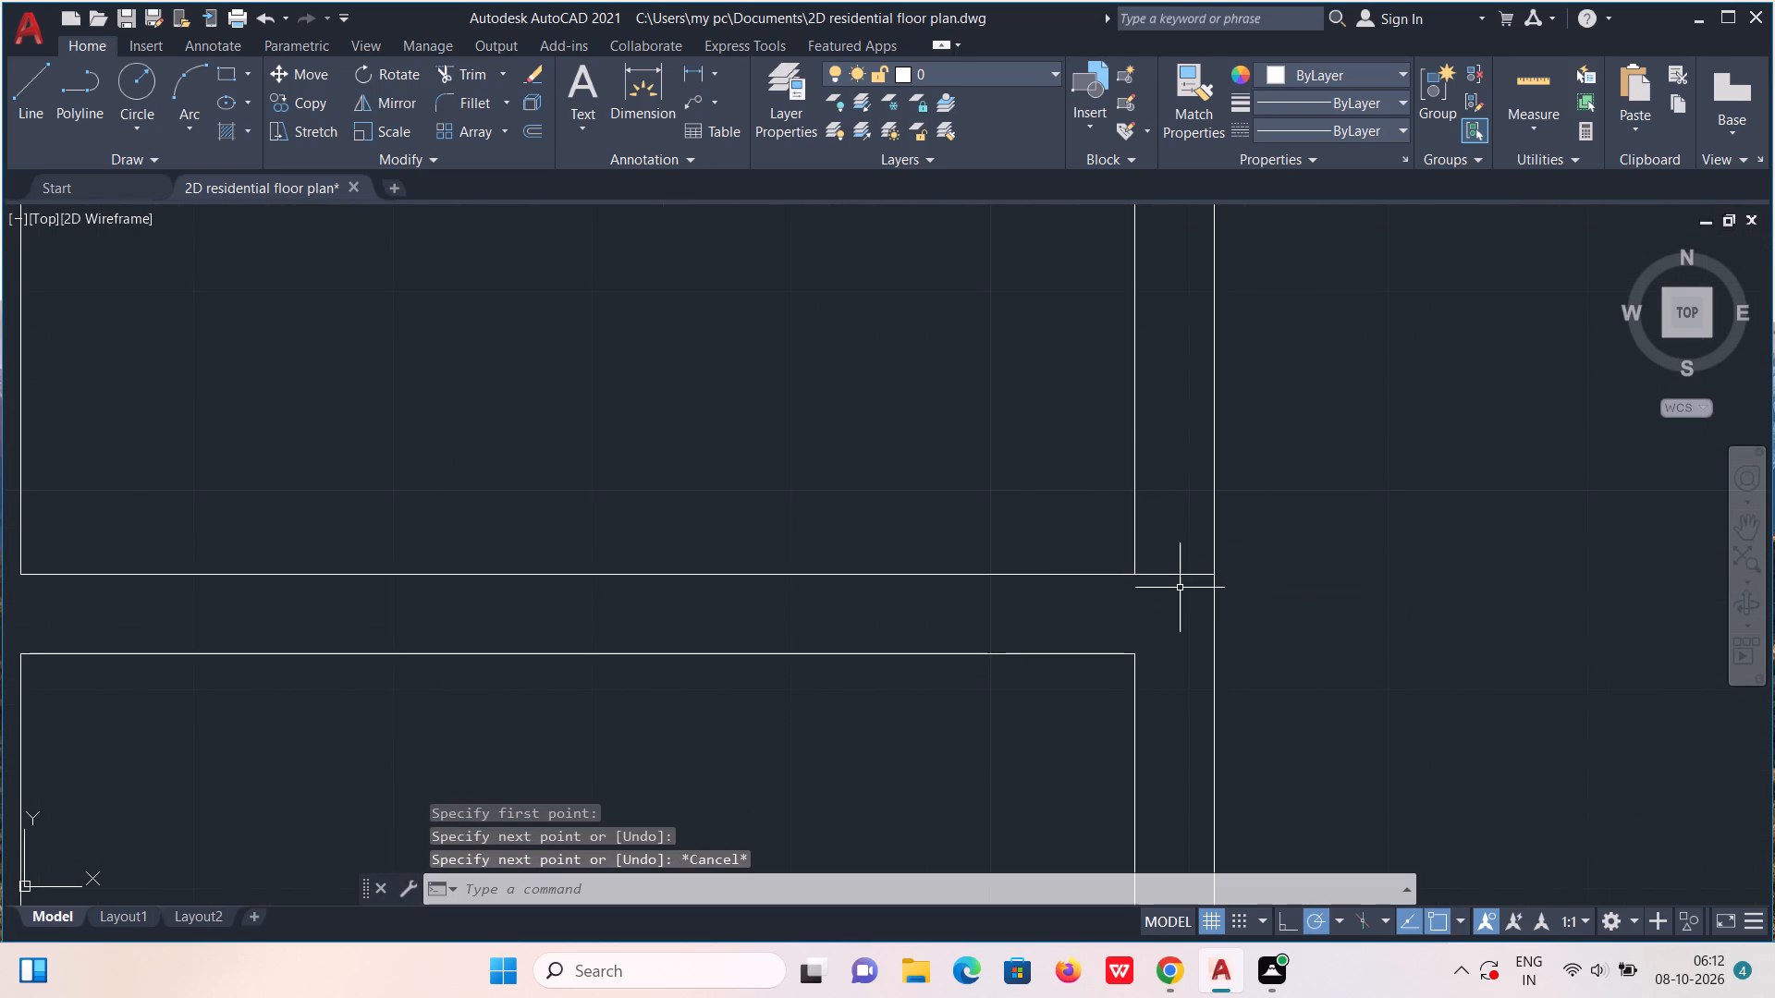
# Move the new cross line 6" north along the north-south wall.
pyautogui.click(1177, 573)
pyautogui.press('m')
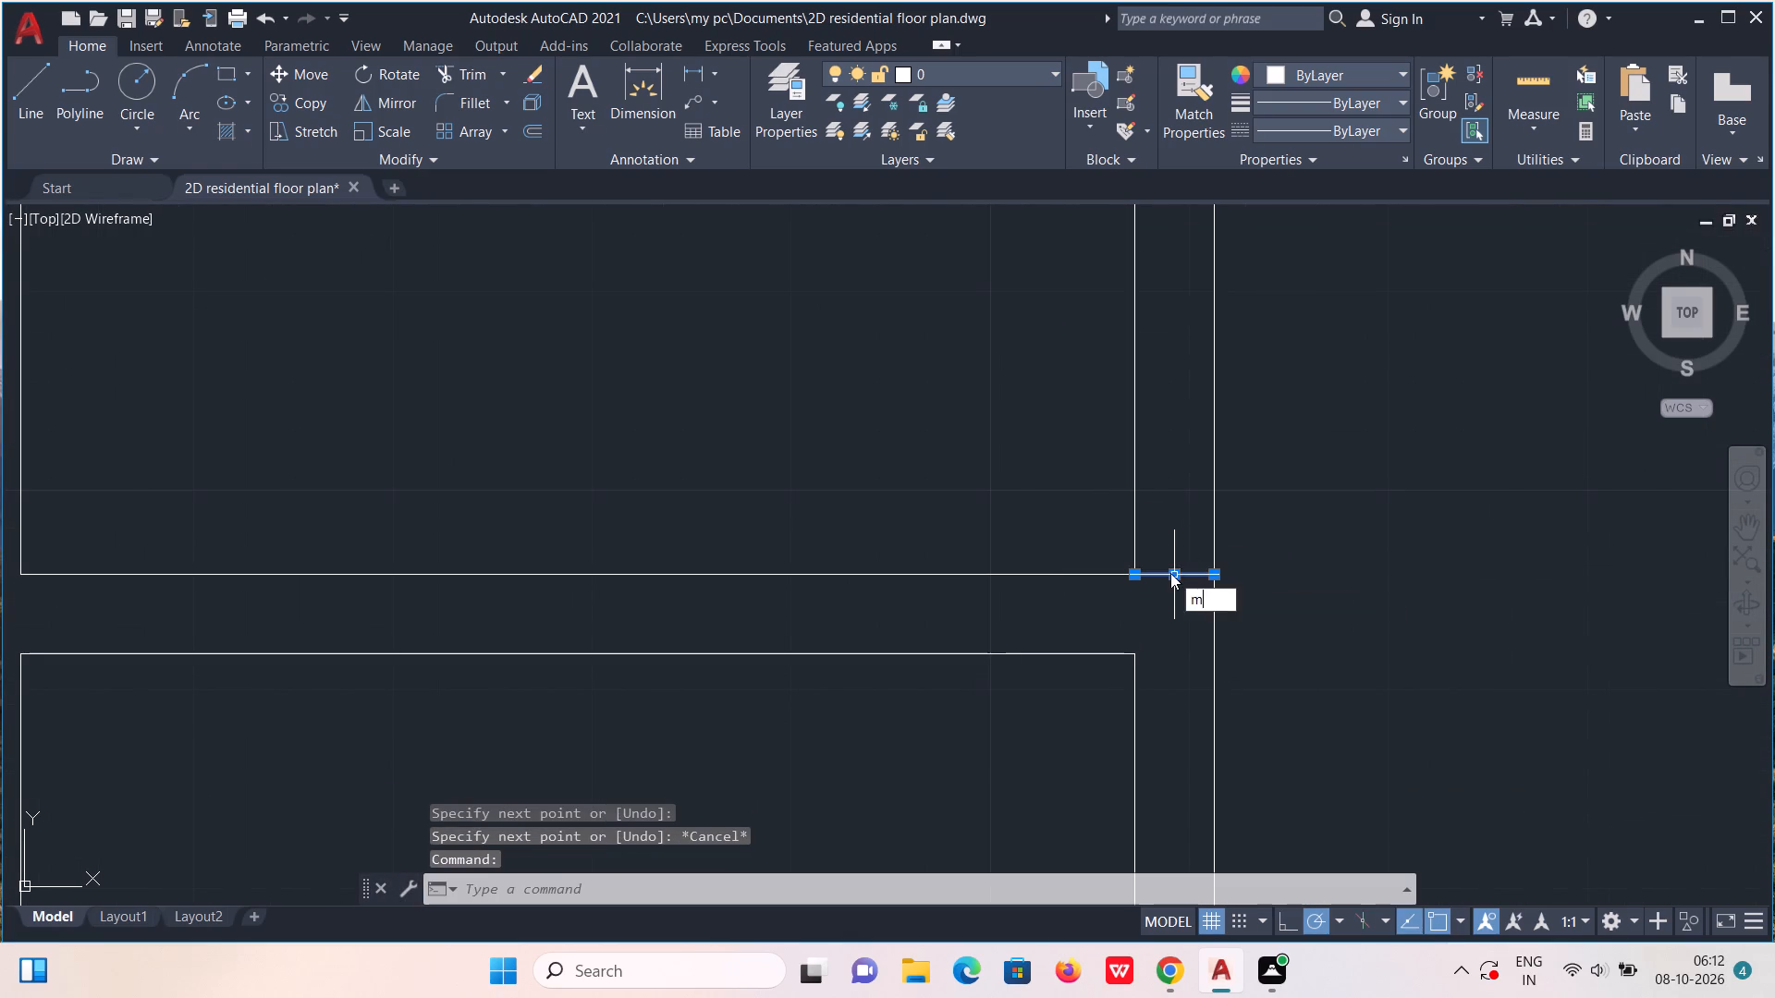
pyautogui.press('Return')
pyautogui.click(1169, 573)
pyautogui.write('6"')
pyautogui.press('Return')
# Copy the cross line 3' north to mark the far side of the door opening.
pyautogui.scroll(-1, 1187, 459)
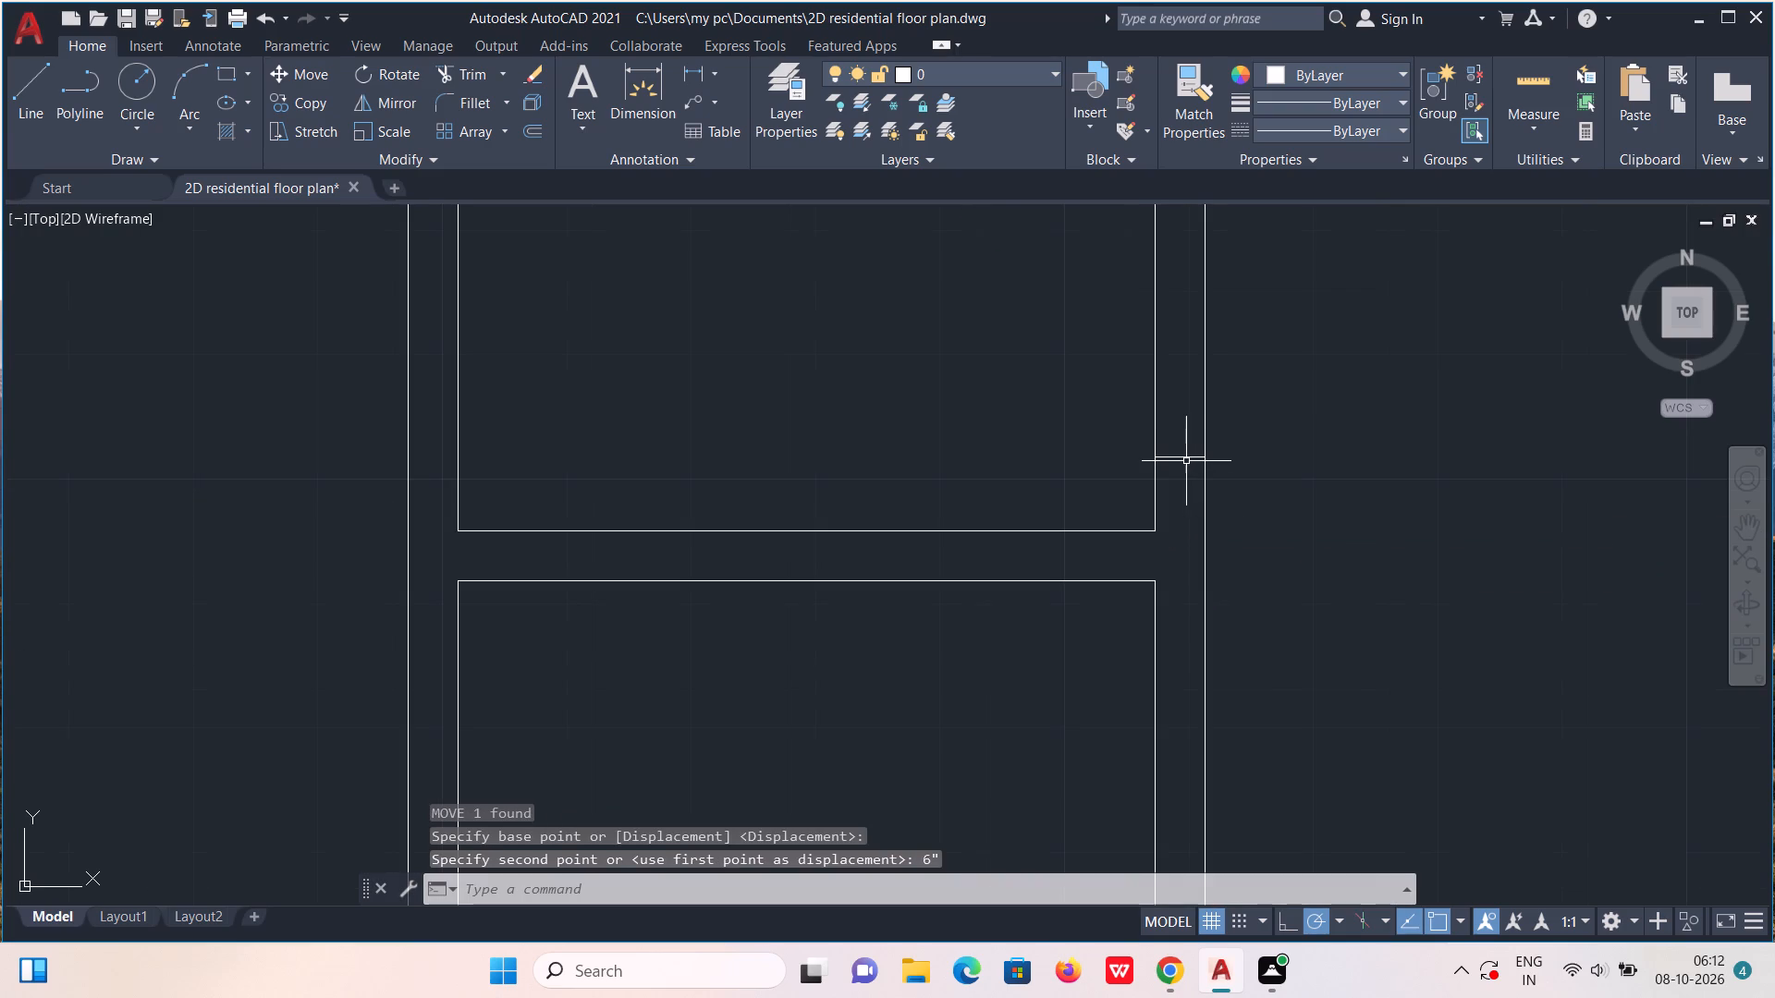
pyautogui.click(1184, 457)
pyautogui.write('co')
pyautogui.press('Return')
pyautogui.click(1182, 456)
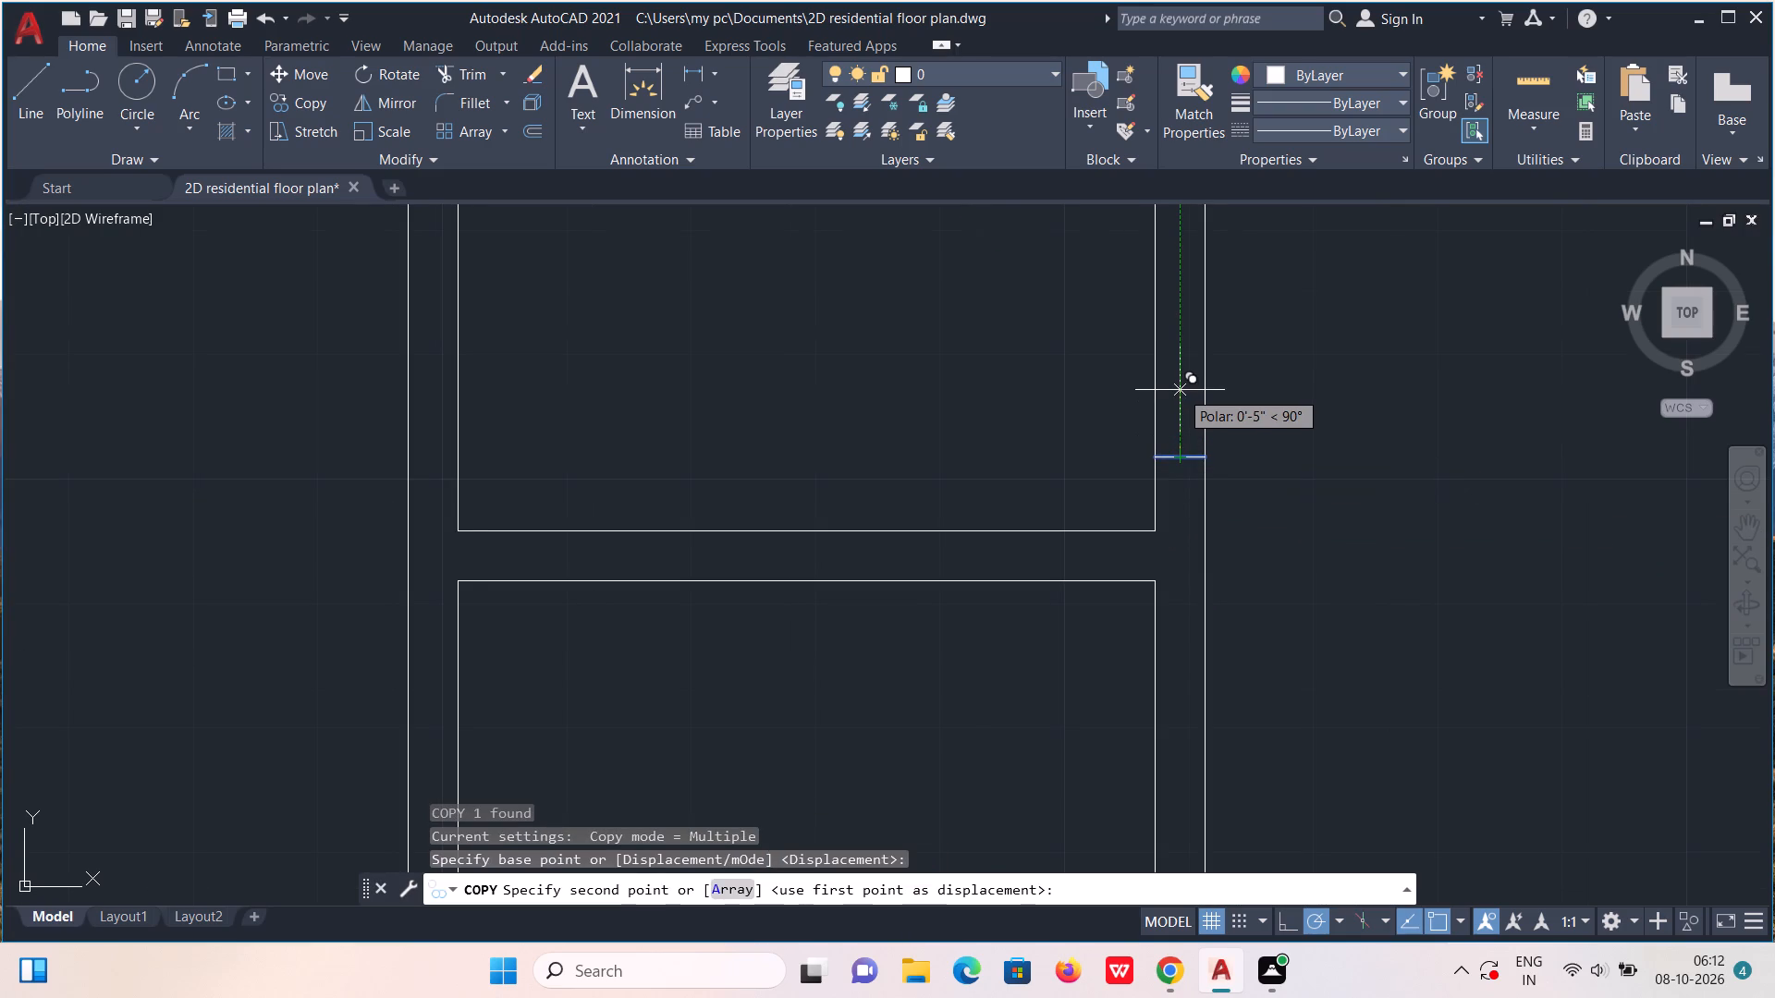
pyautogui.press('3')
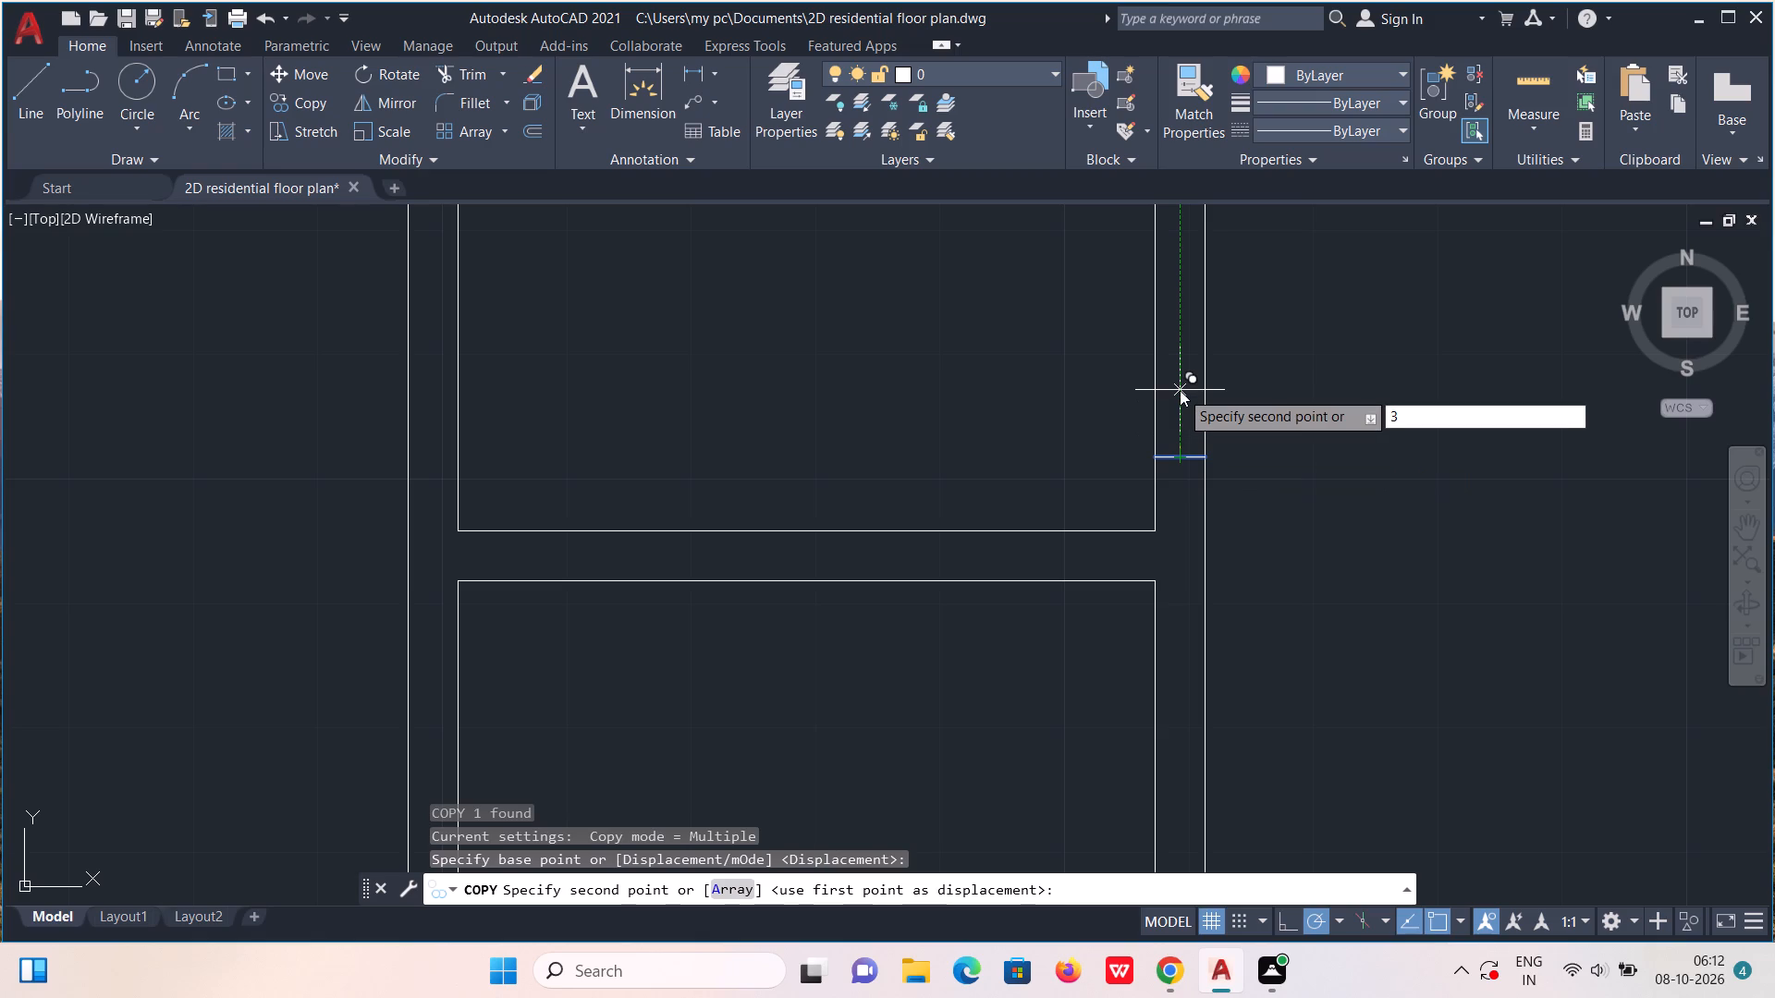
pyautogui.press("'")
pyautogui.press('Return')
pyautogui.scroll(-2, 1181, 415)
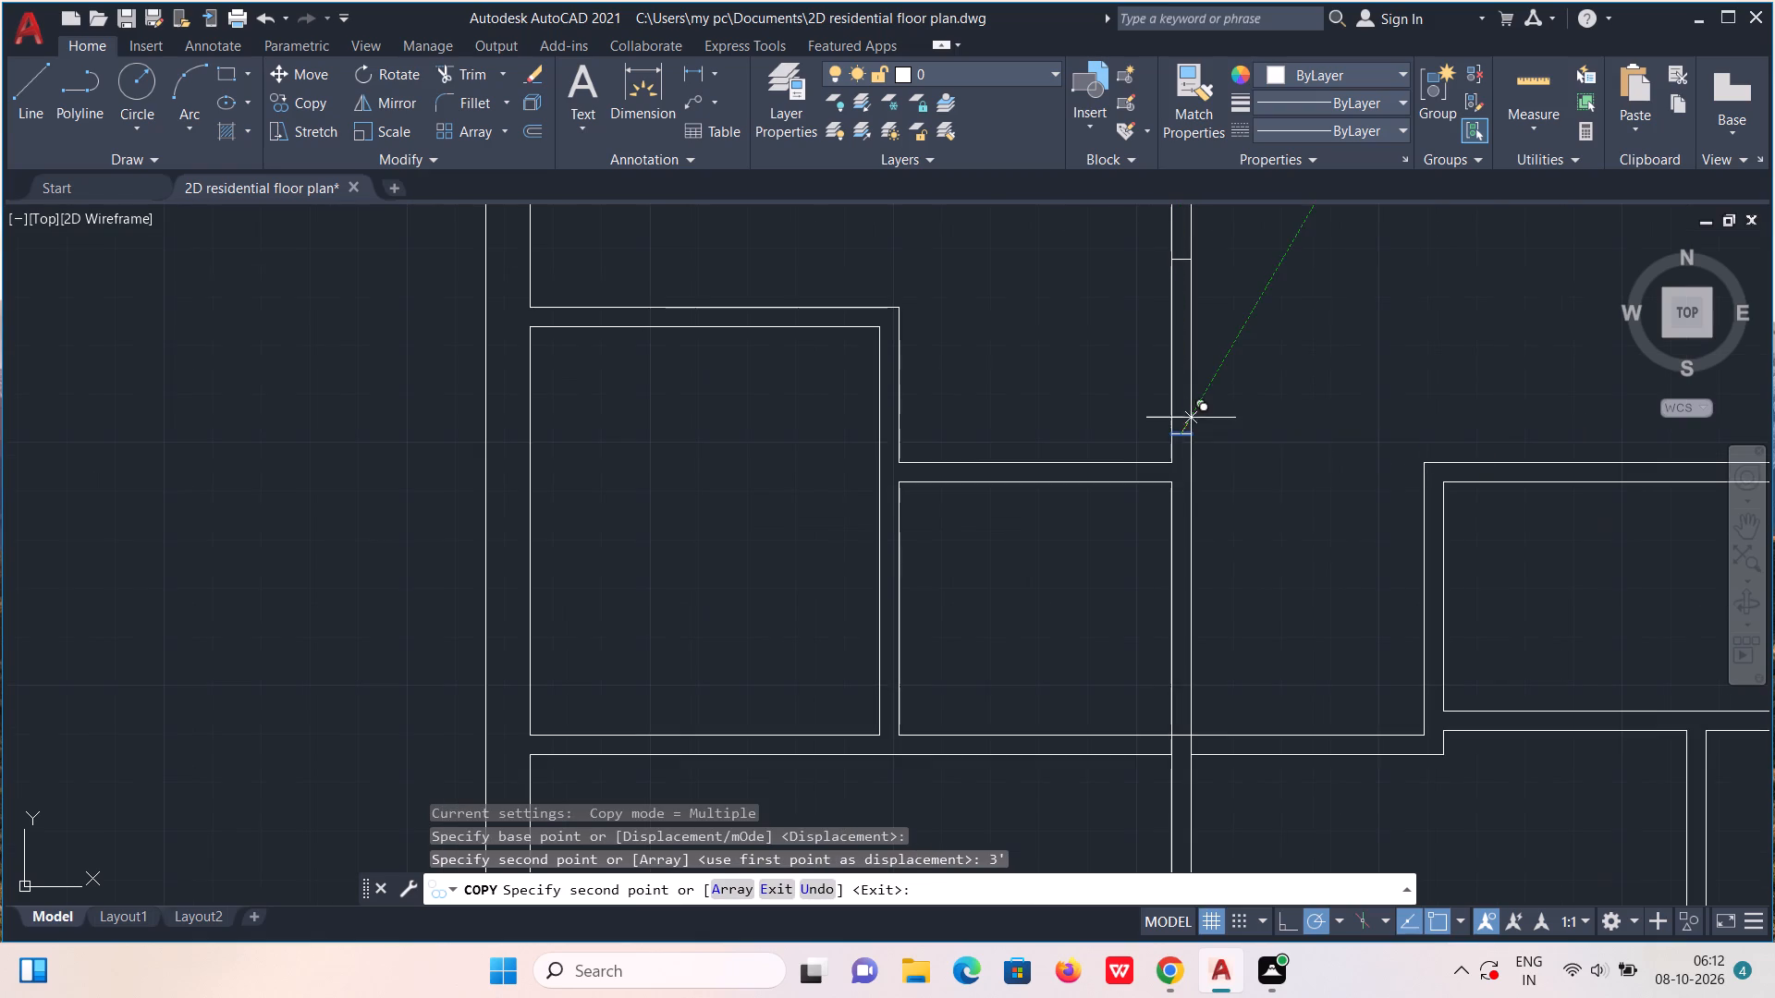
pyautogui.moveTo(1206, 628); pyautogui.dragTo(1198, 772, button='middle')
pyautogui.press('Escape')
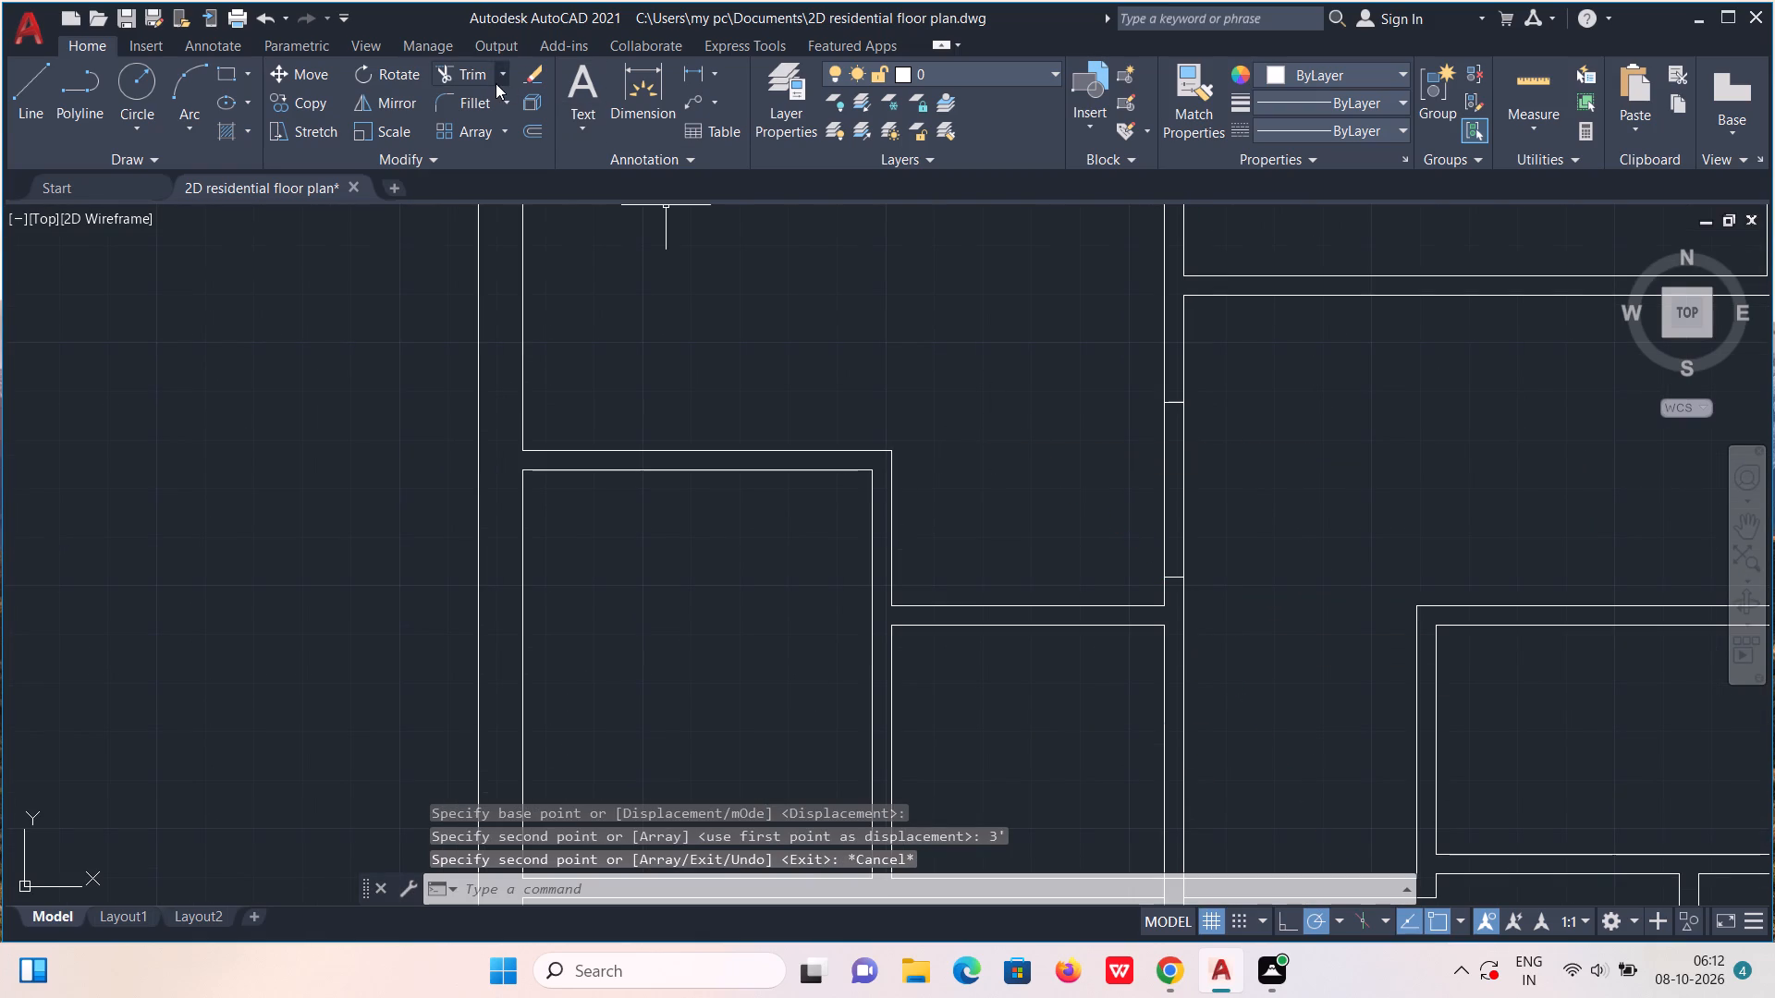
# Trim both north-south wall lines between the two cross lines to cut the 3' door opening.
pyautogui.click(492, 80)
pyautogui.moveTo(1127, 456); pyautogui.dragTo(1206, 456)
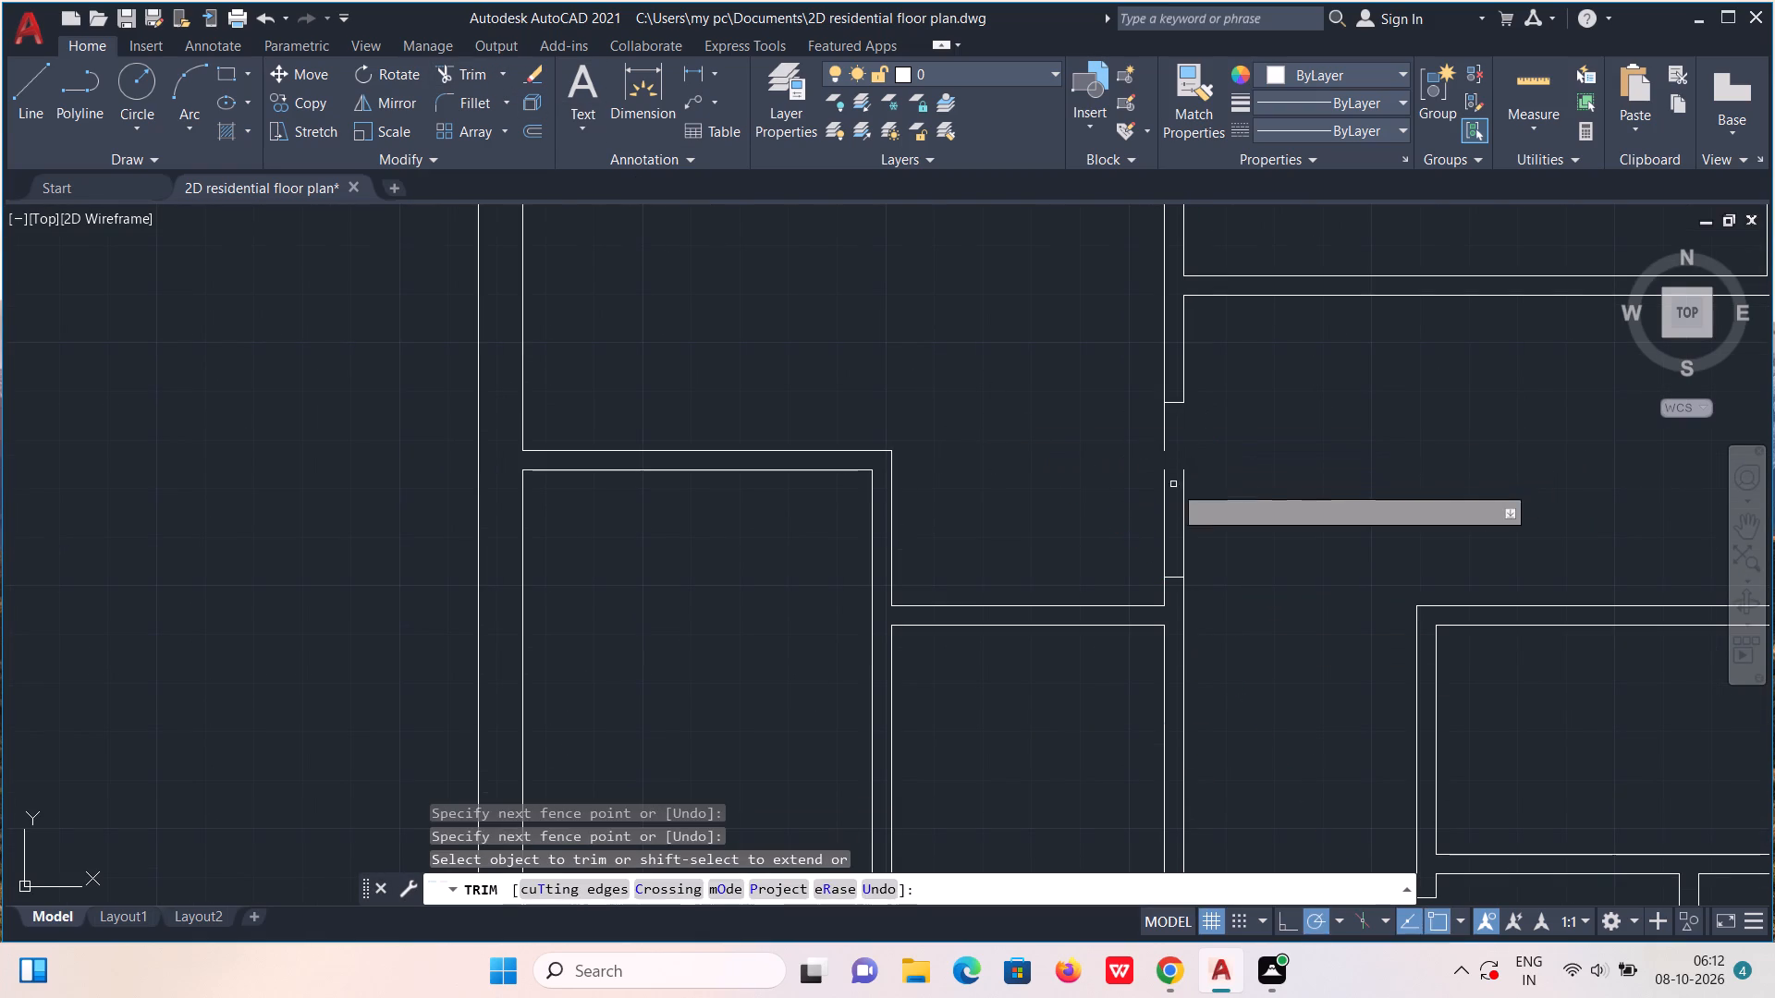
pyautogui.moveTo(1146, 524); pyautogui.dragTo(1296, 528)
pyautogui.scroll(3, 1194, 444)
pyautogui.moveTo(1114, 410); pyautogui.dragTo(1034, 411)
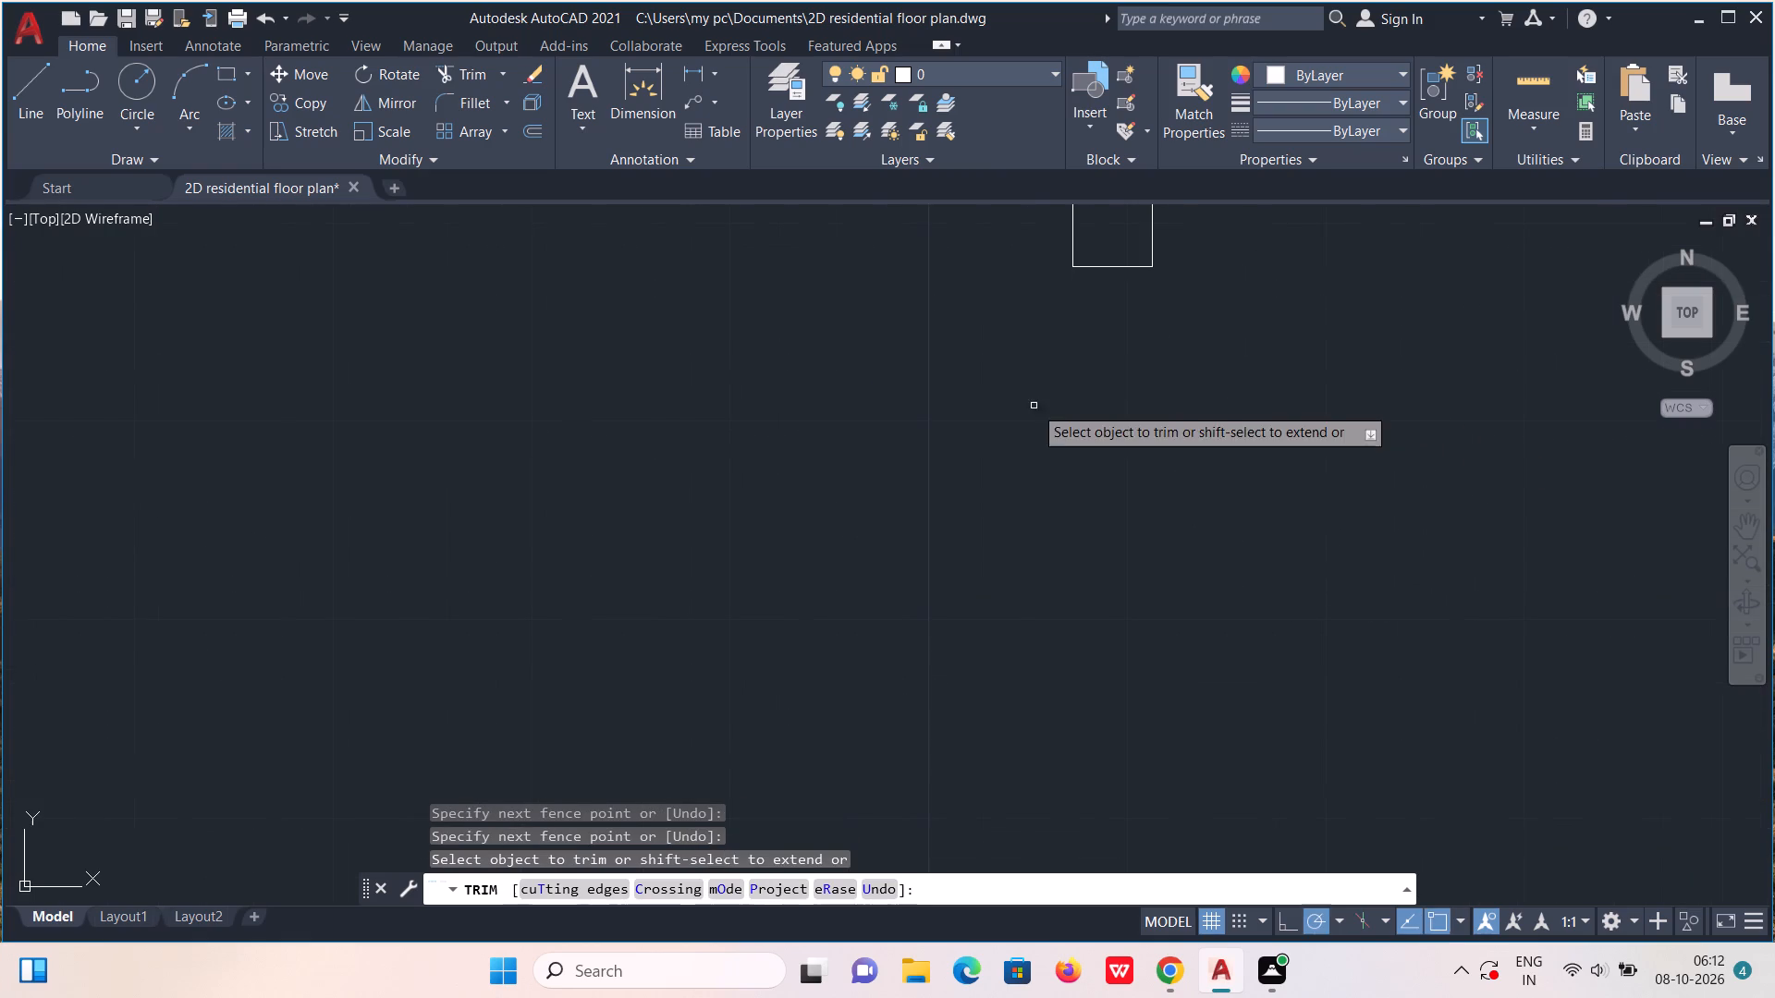
pyautogui.scroll(-5, 1034, 404)
pyautogui.press('Escape')
# Start the door leaf outline at the lower jamb's west corner with lines 2" north and 3' west.
pyautogui.scroll(3, 1050, 437)
pyautogui.moveTo(1055, 479); pyautogui.dragTo(1148, 464, button='middle')
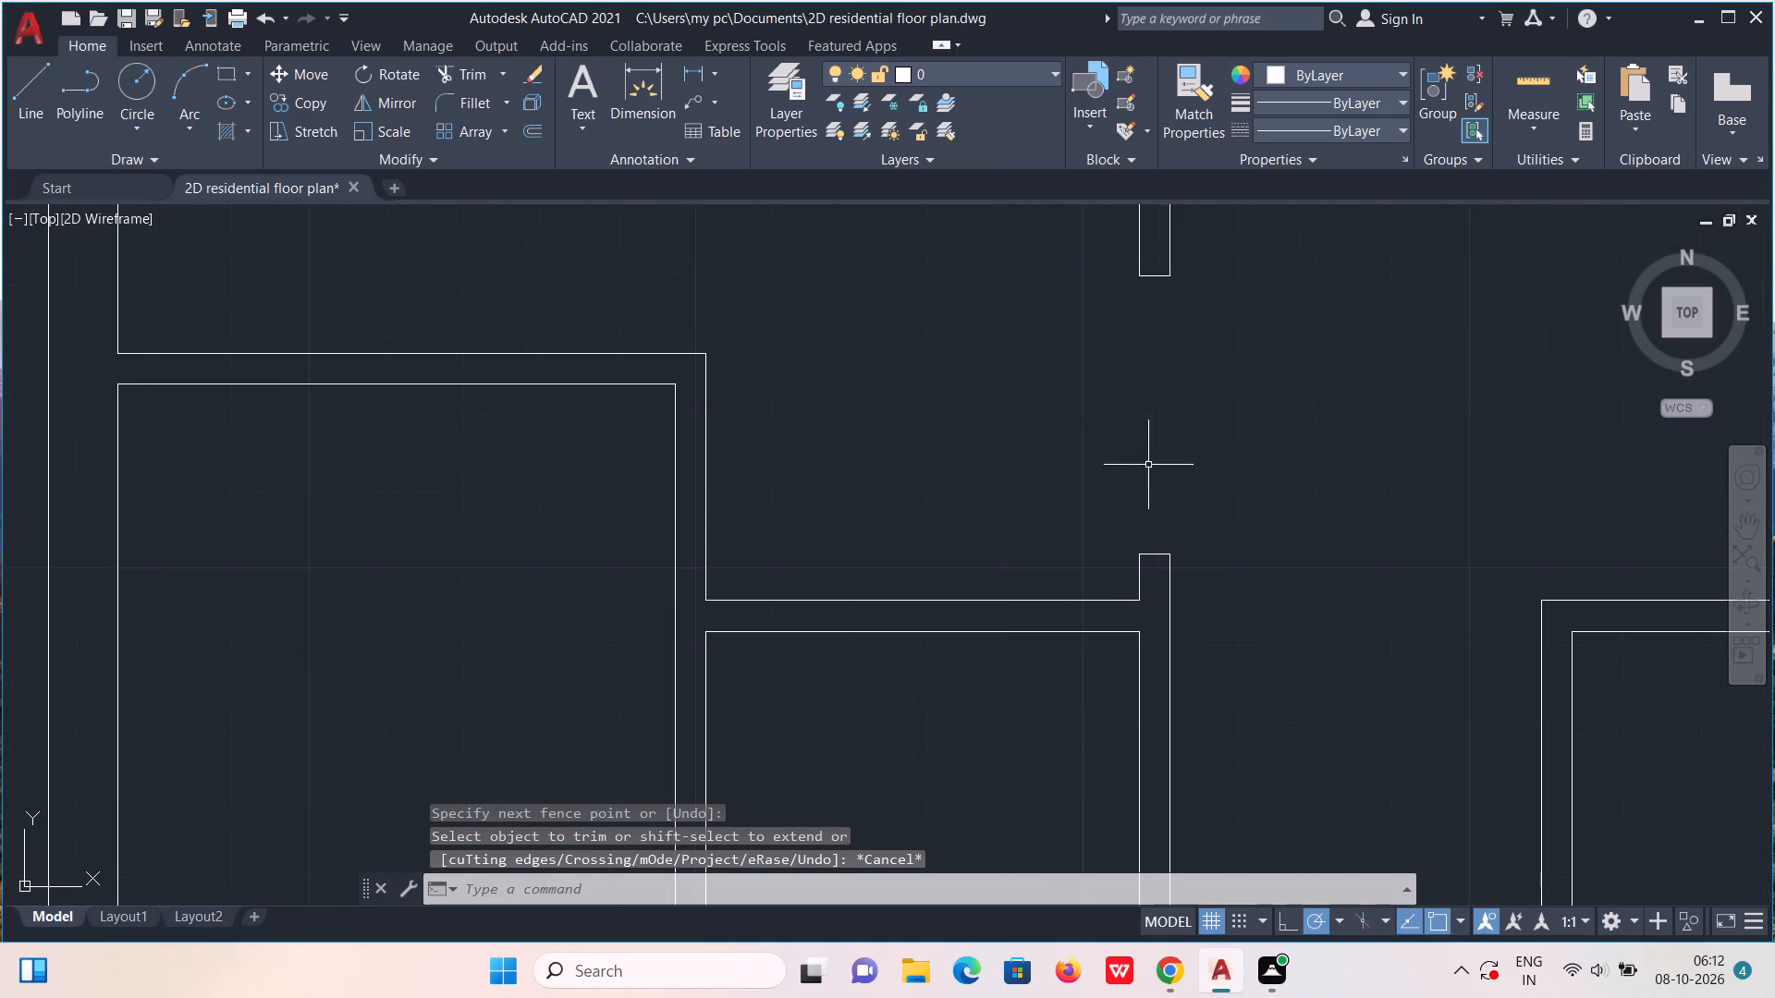
pyautogui.scroll(1, 1147, 526)
pyautogui.press('l')
pyautogui.press('Return')
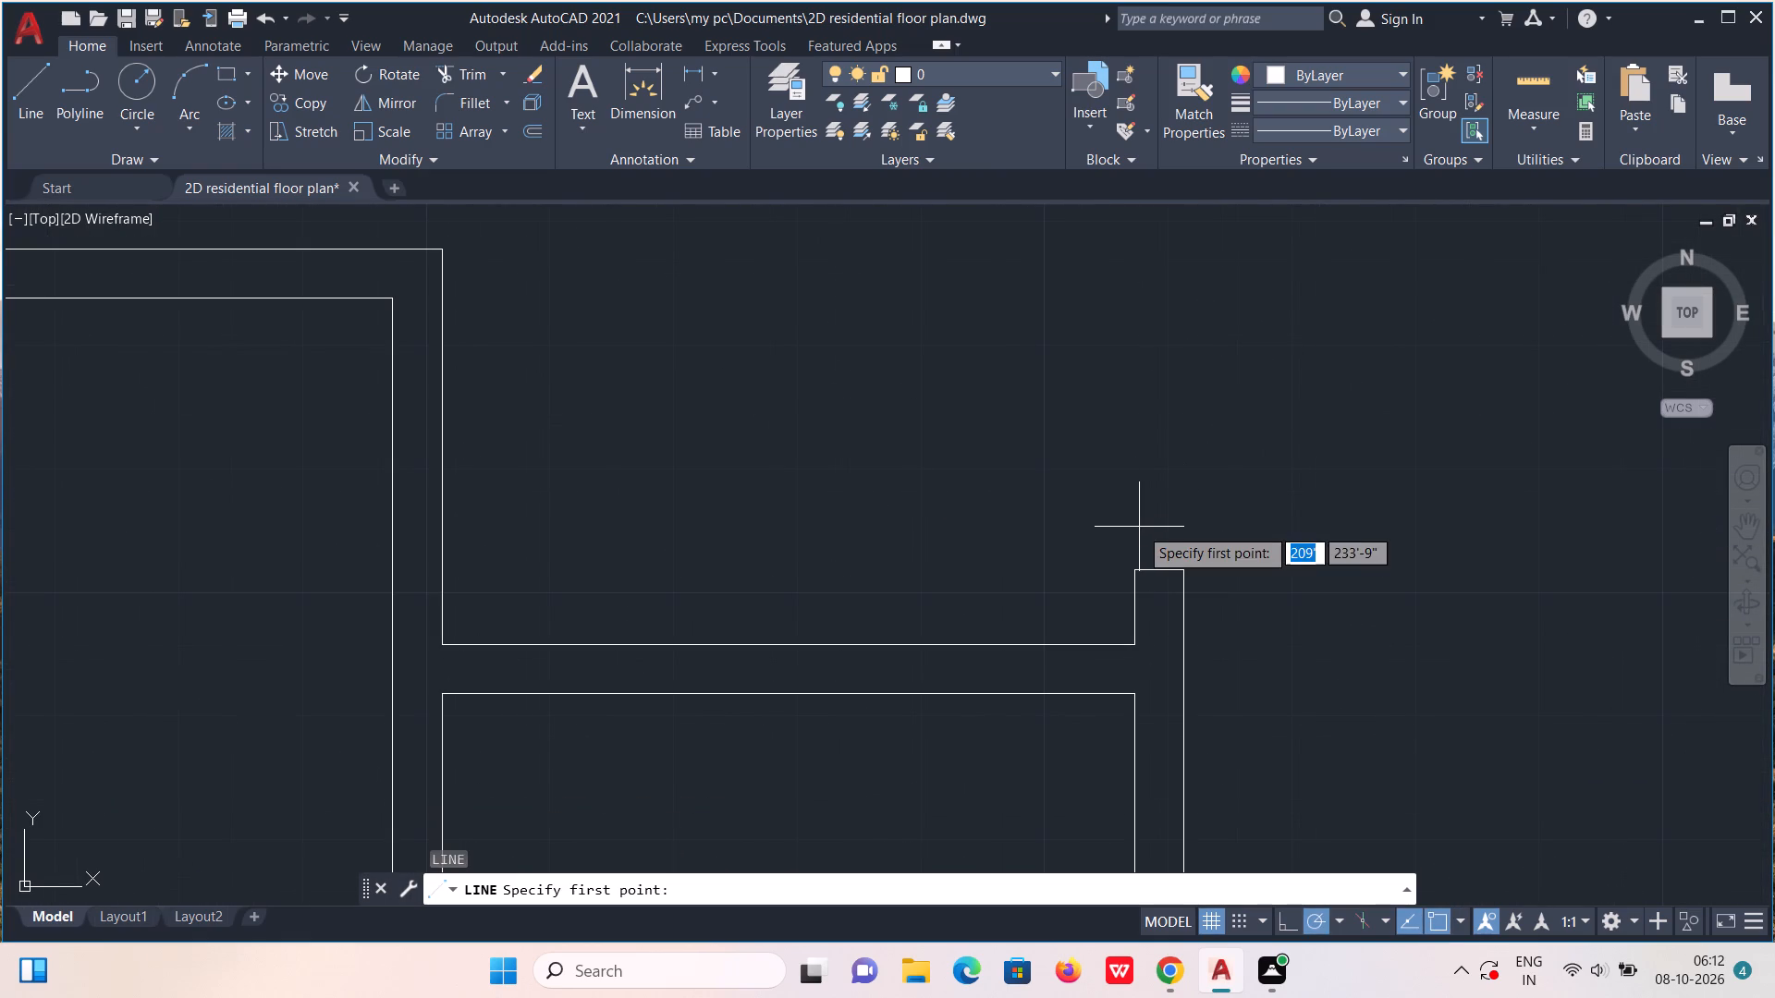
pyautogui.scroll(2, 1150, 542)
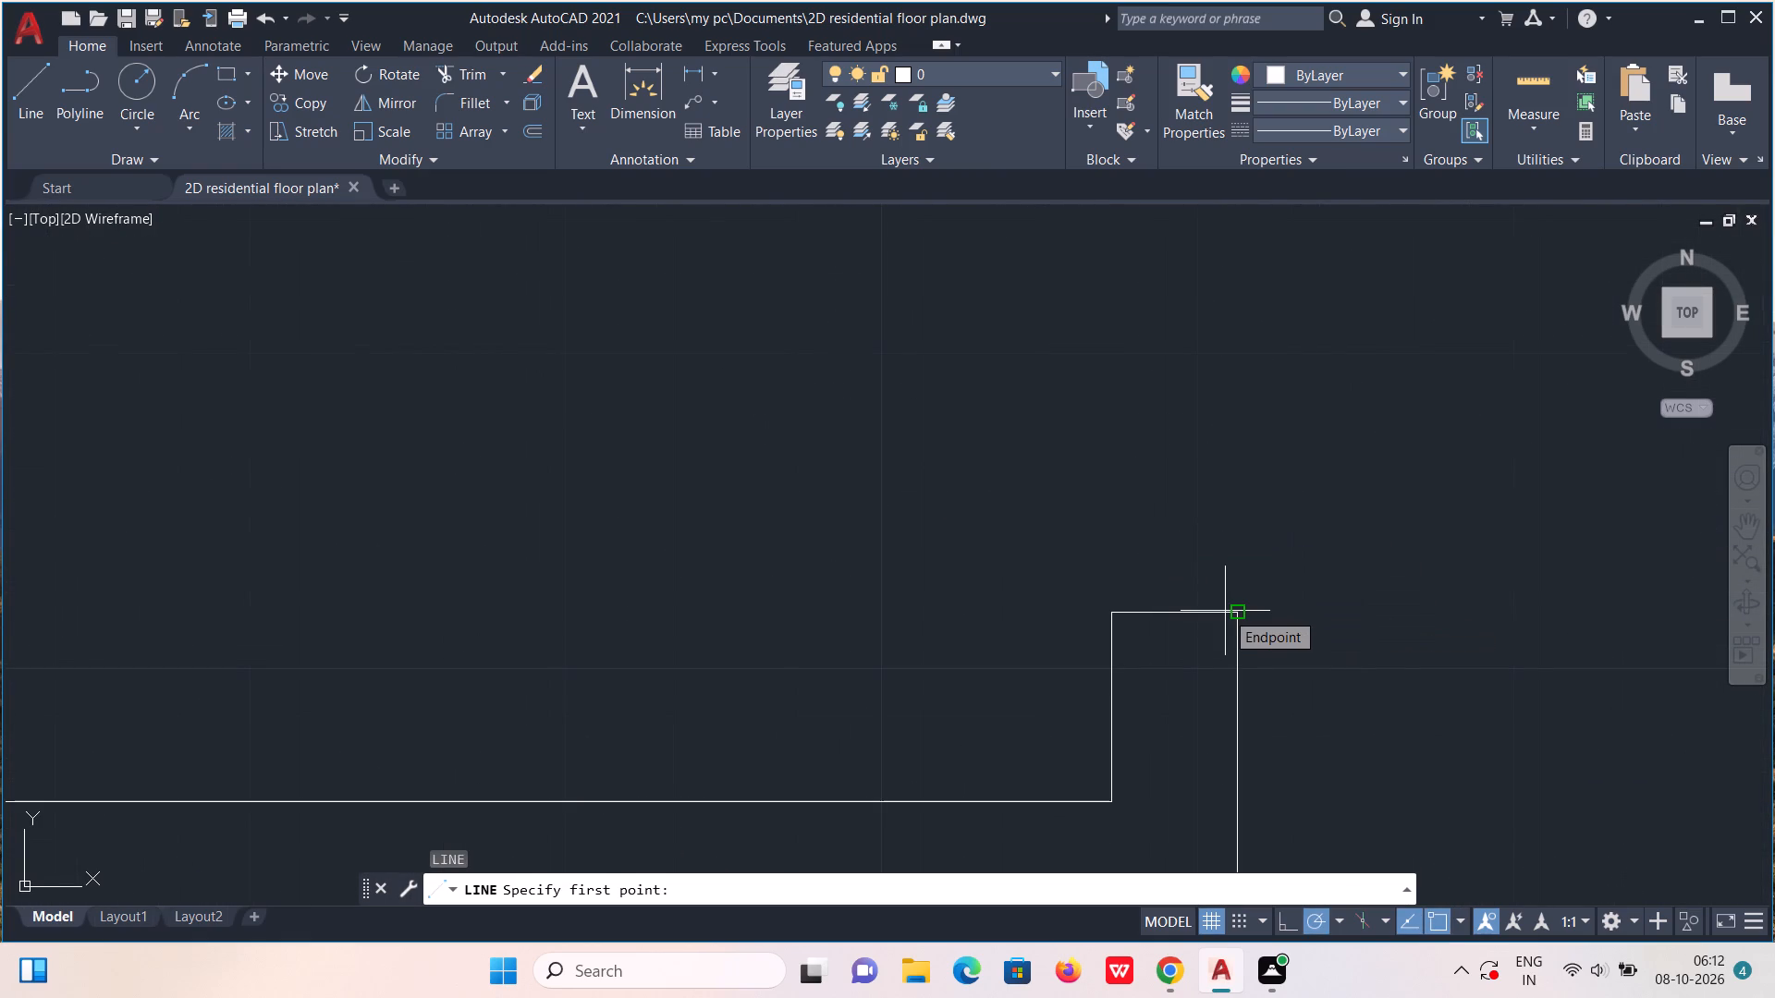
pyautogui.click(1109, 616)
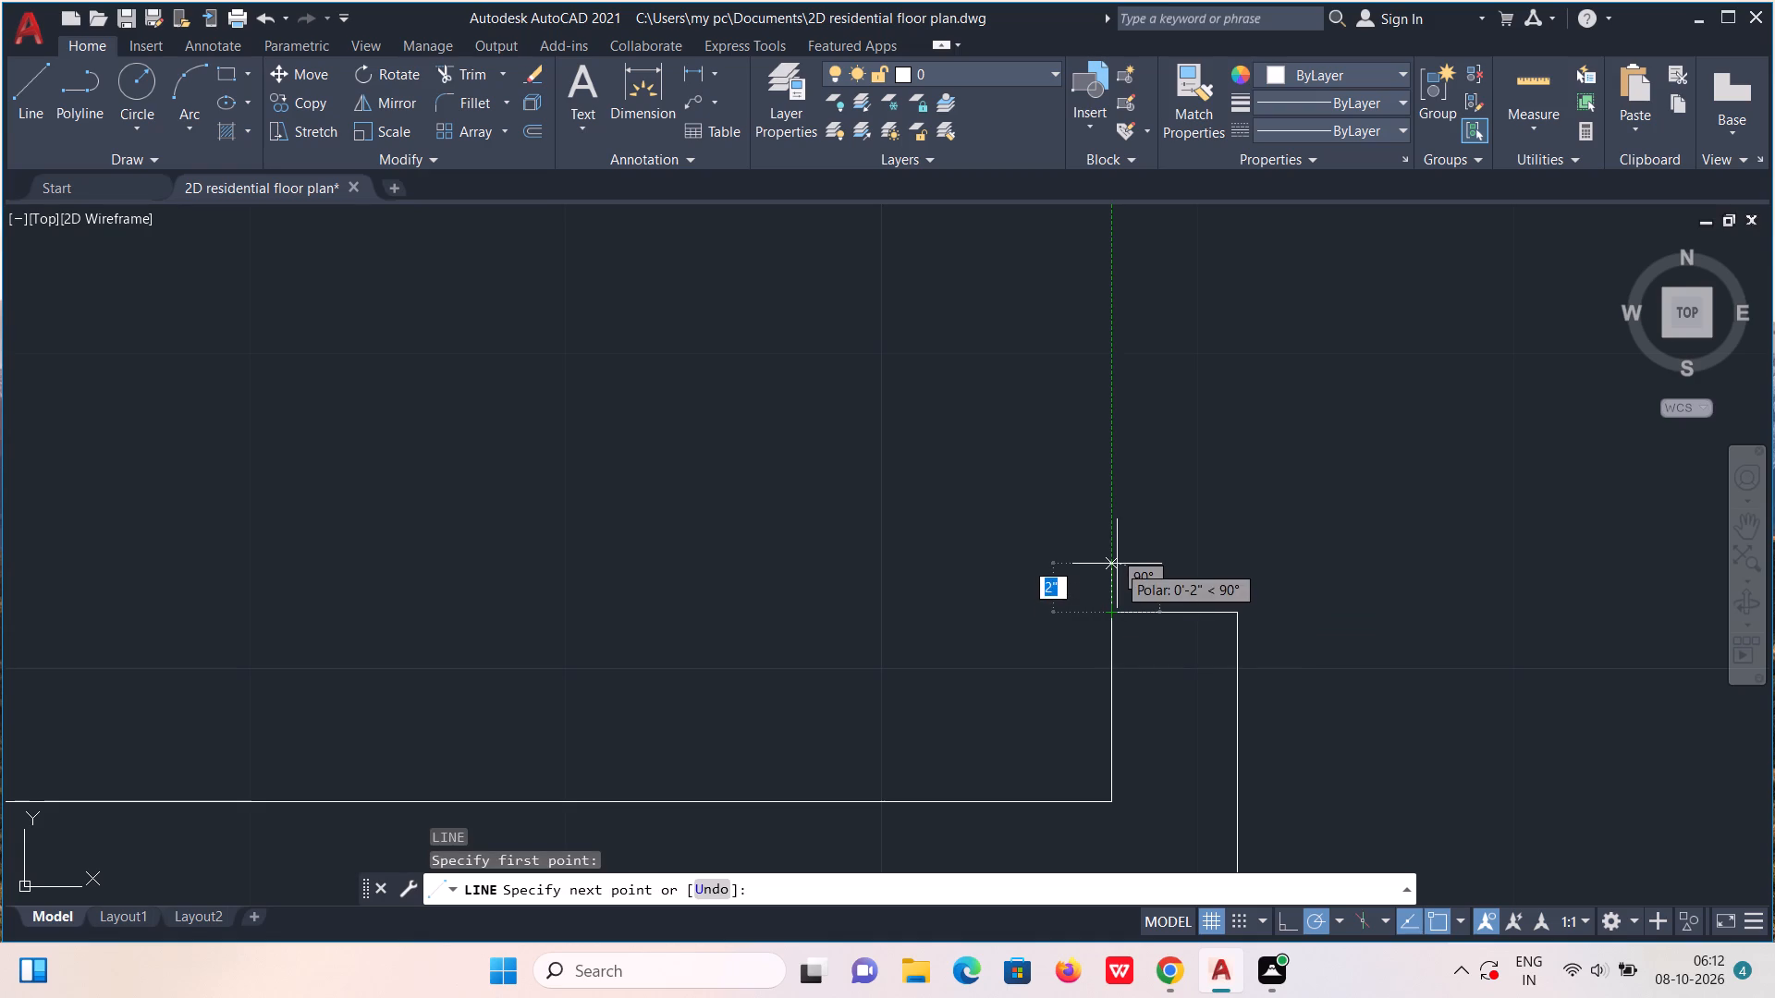
pyautogui.write('2"')
pyautogui.press('Return')
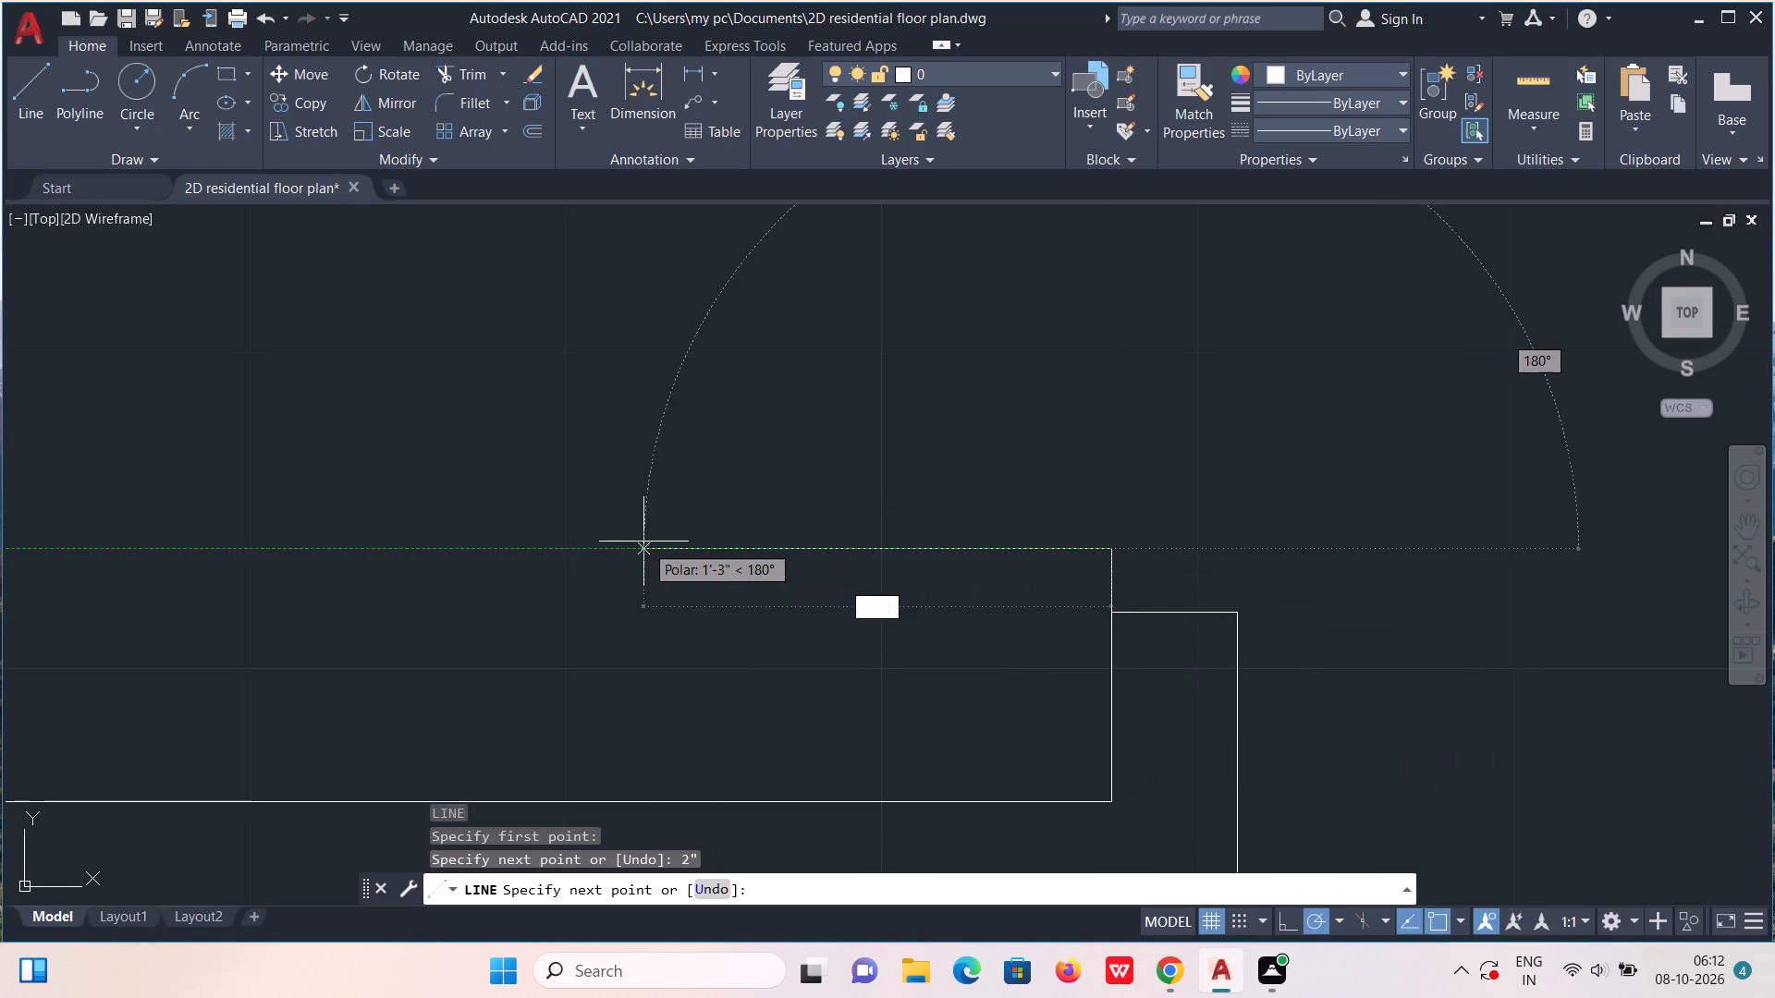
pyautogui.write("3'")
pyautogui.press('Return')
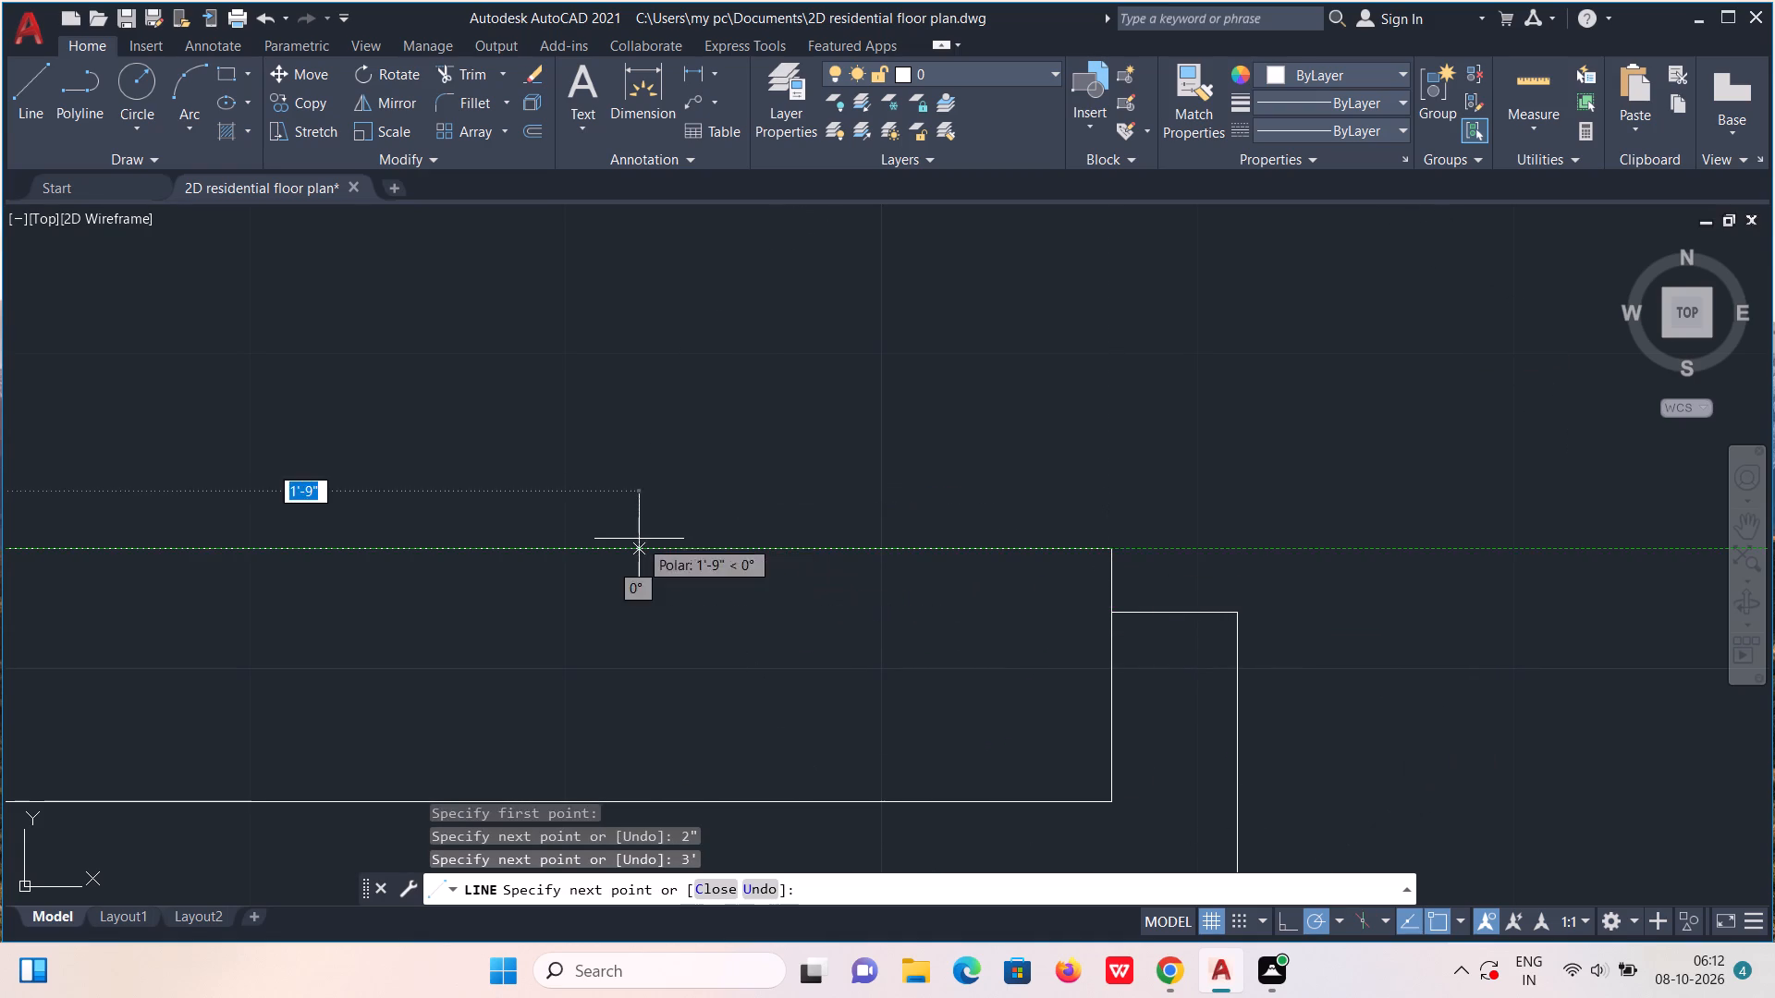
# Complete the leaf outline with a 2" line north, a line back east above the hinge, and a 2" closing line south.
pyautogui.scroll(-3, 650, 539)
pyautogui.moveTo(779, 532); pyautogui.dragTo(1000, 620, button='middle')
pyautogui.scroll(1, 890, 526)
pyautogui.moveTo(890, 525); pyautogui.dragTo(1115, 613, button='middle')
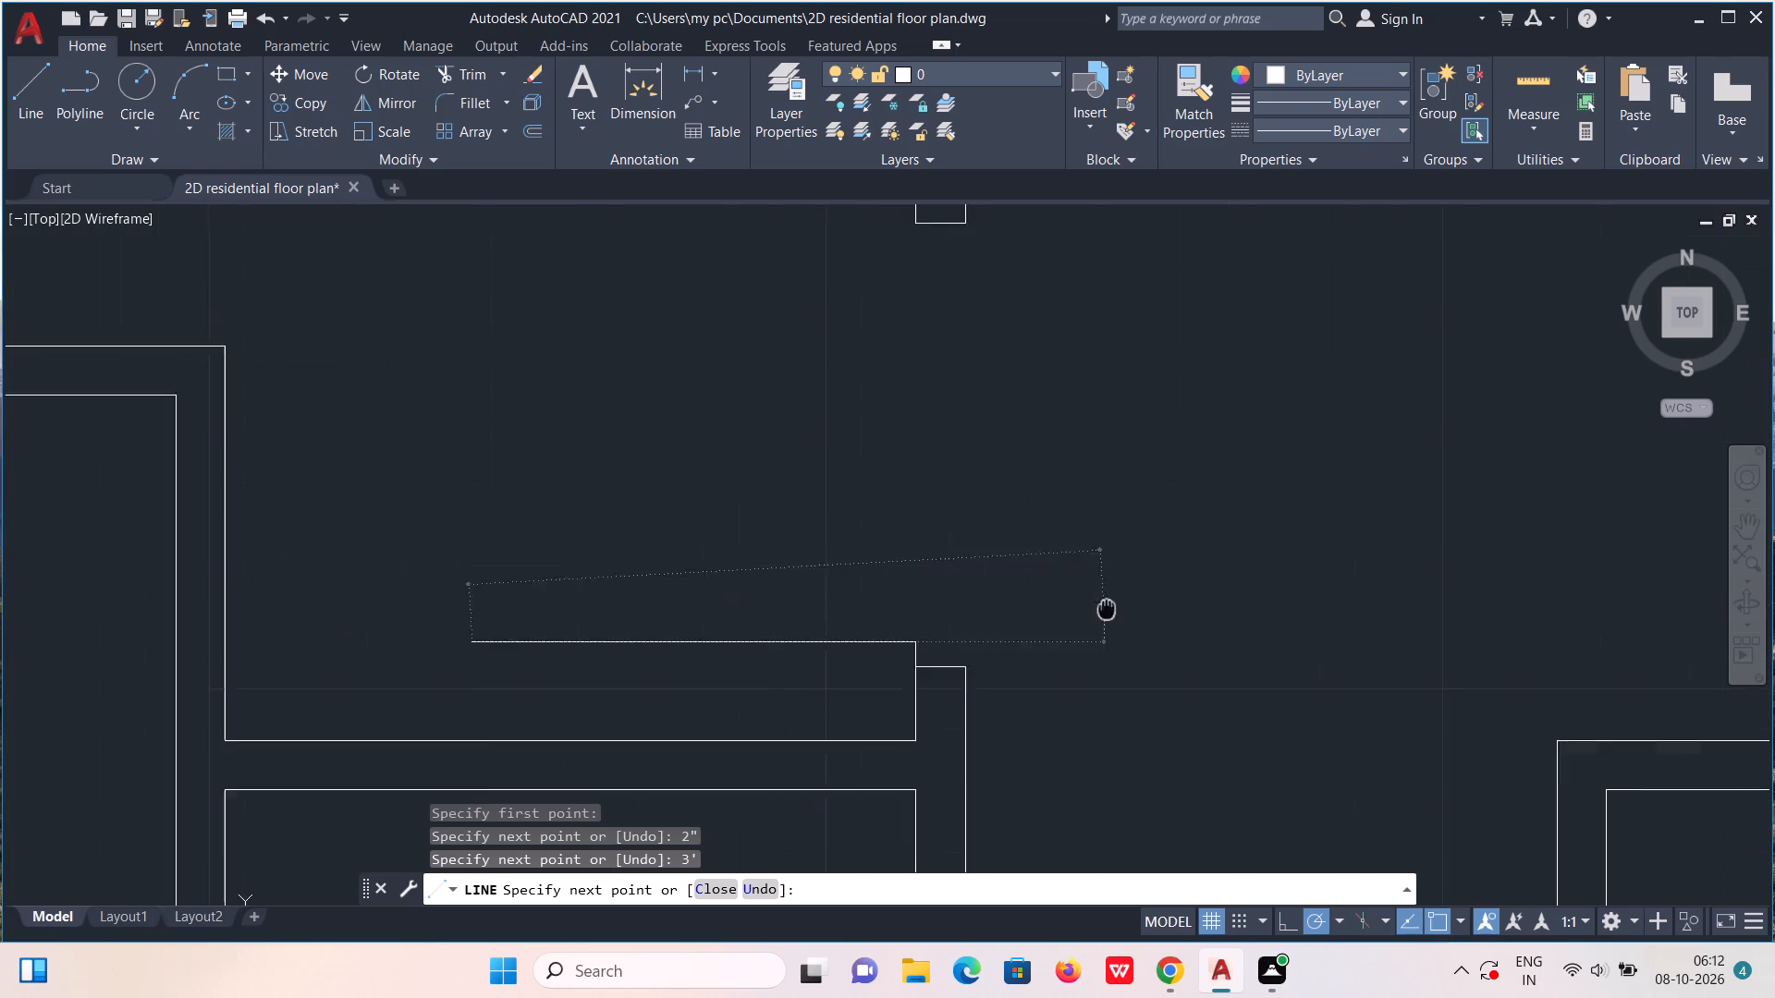
pyautogui.moveTo(1115, 613); pyautogui.dragTo(1148, 624, button='middle')
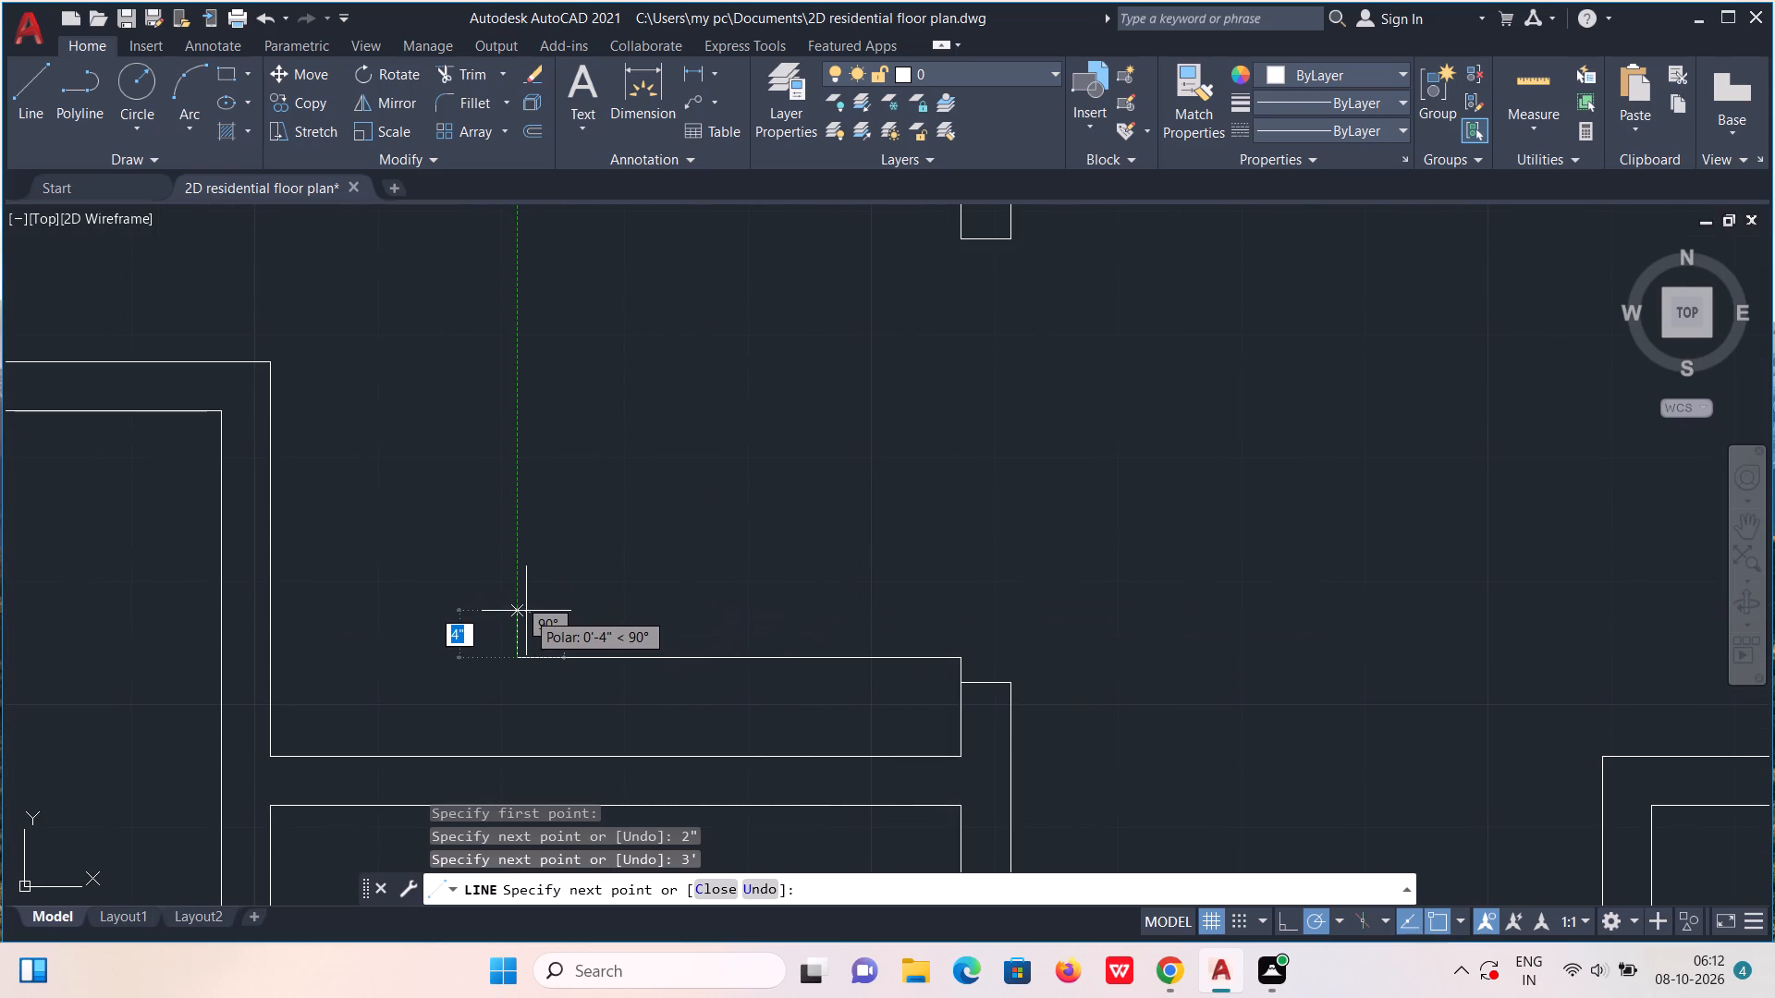
pyautogui.press('2')
pyautogui.hotkey('shift', '"')
pyautogui.press('Return')
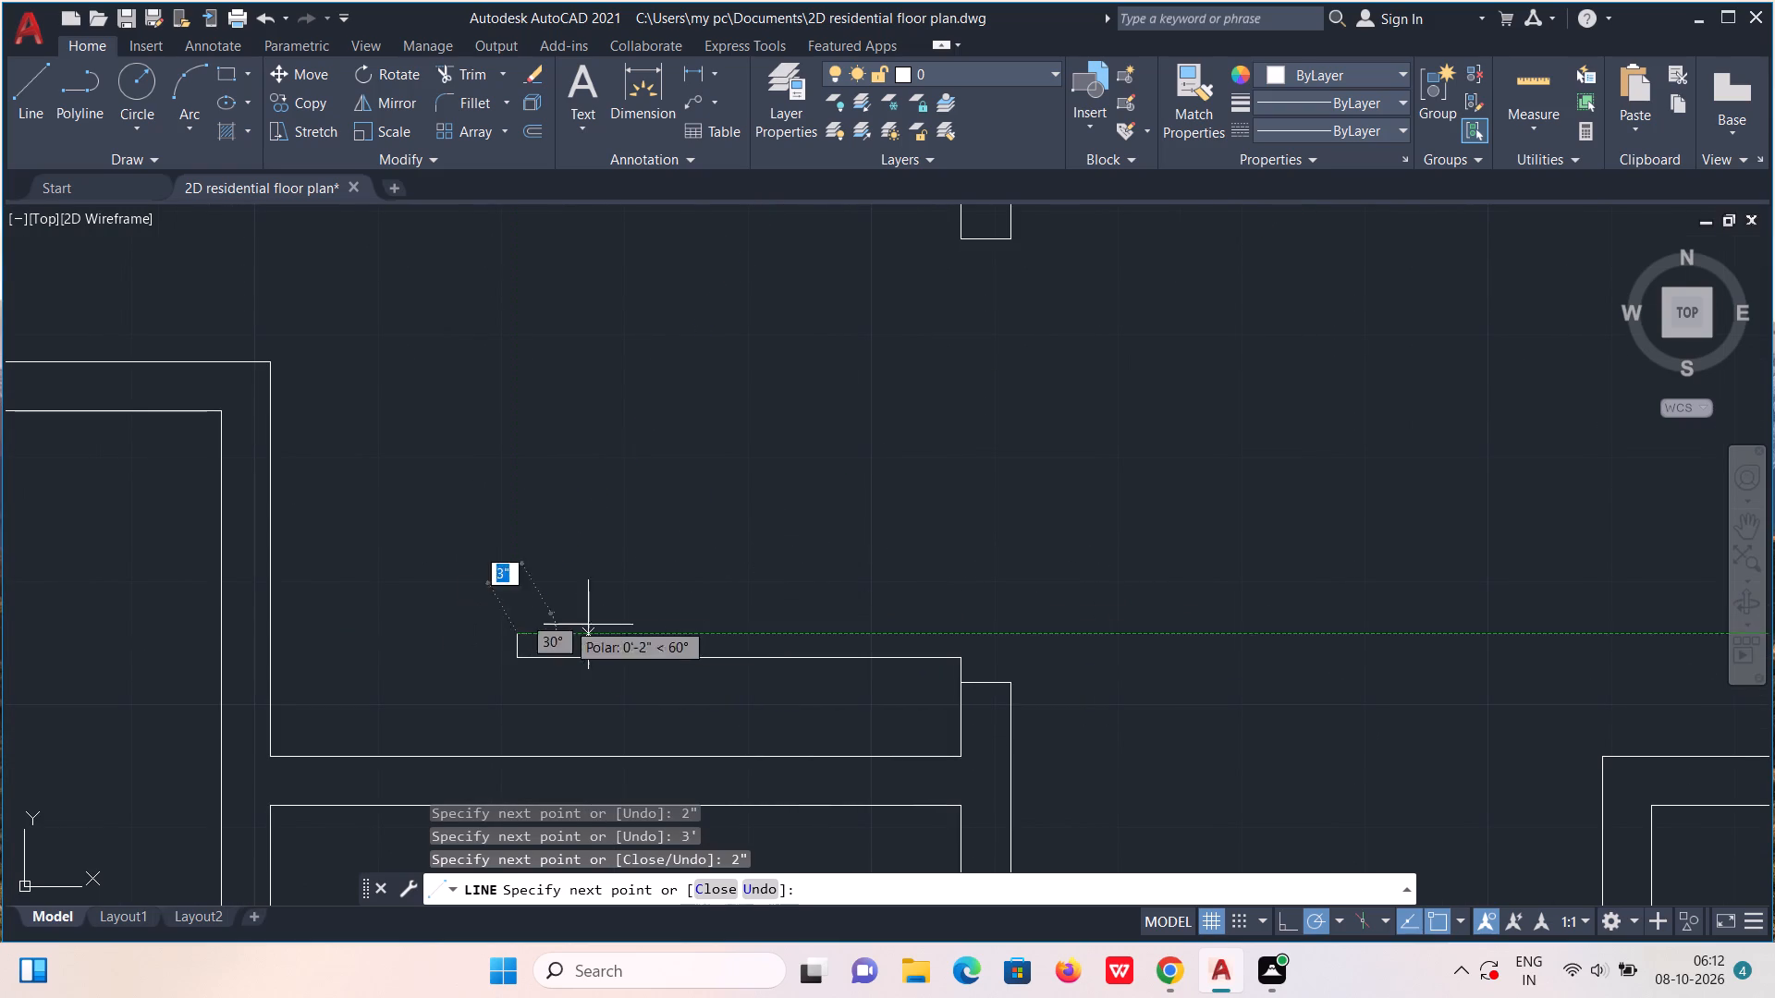
pyautogui.scroll(3, 950, 626)
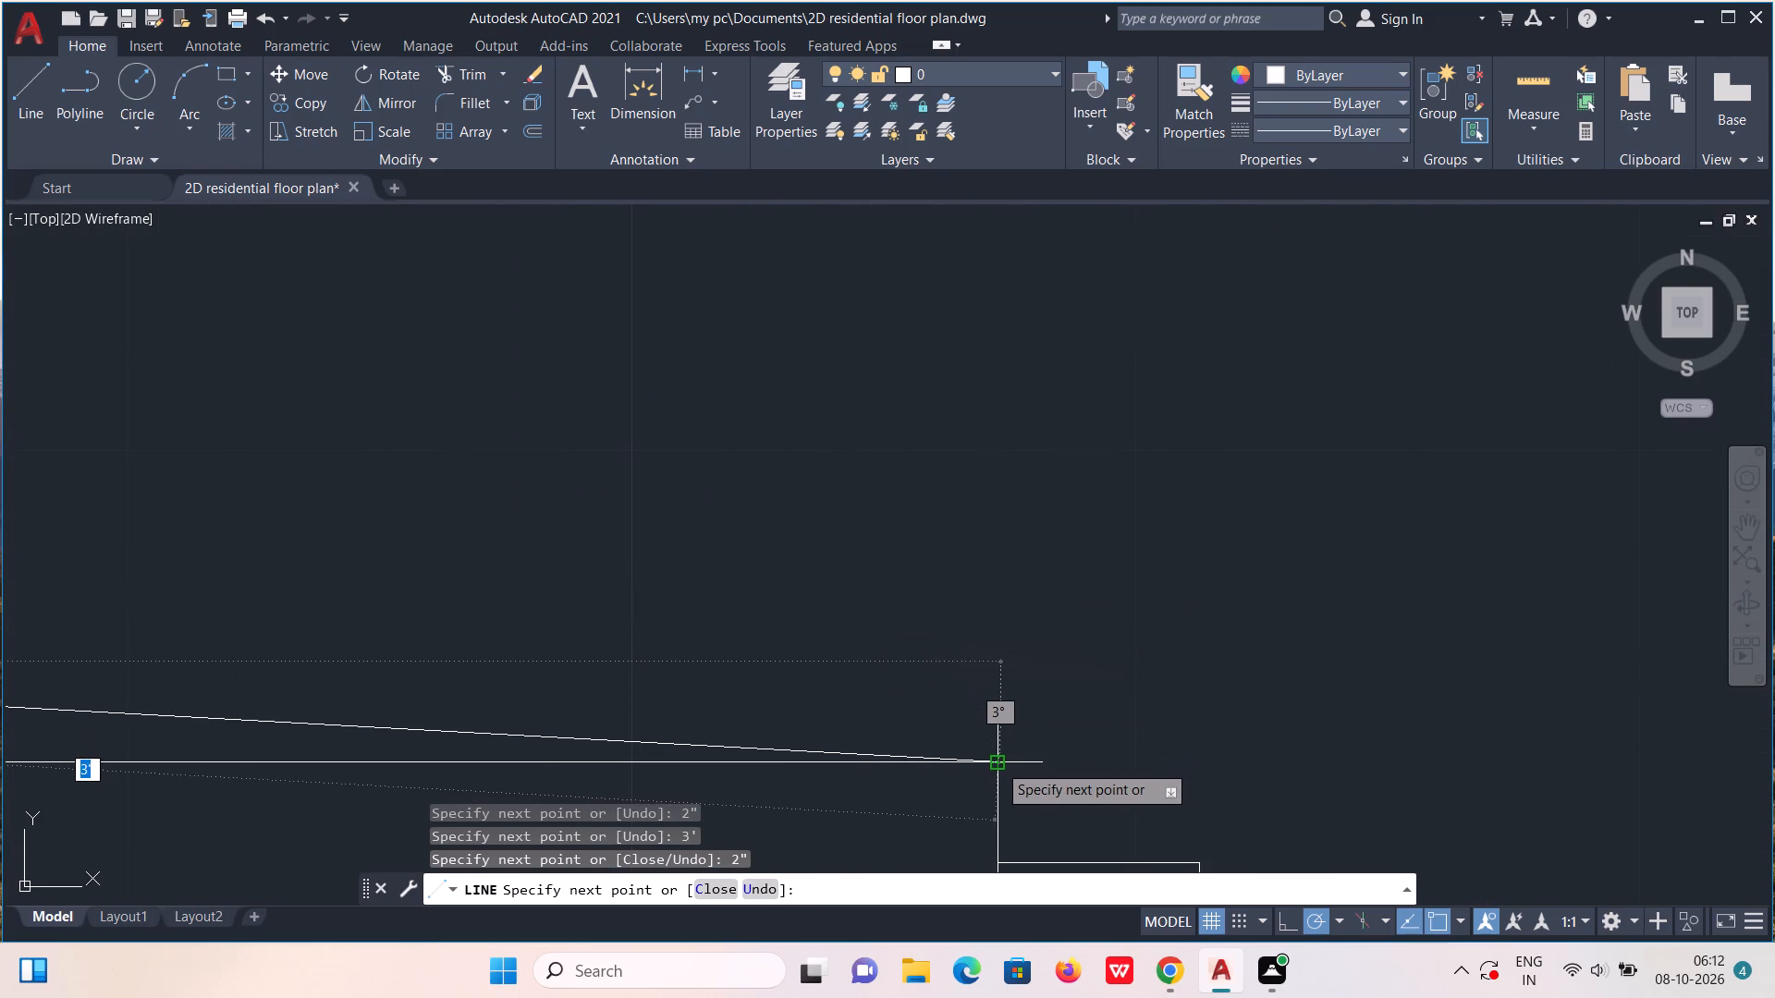
pyautogui.click(998, 763)
pyautogui.hotkey('ctrl', 'z')
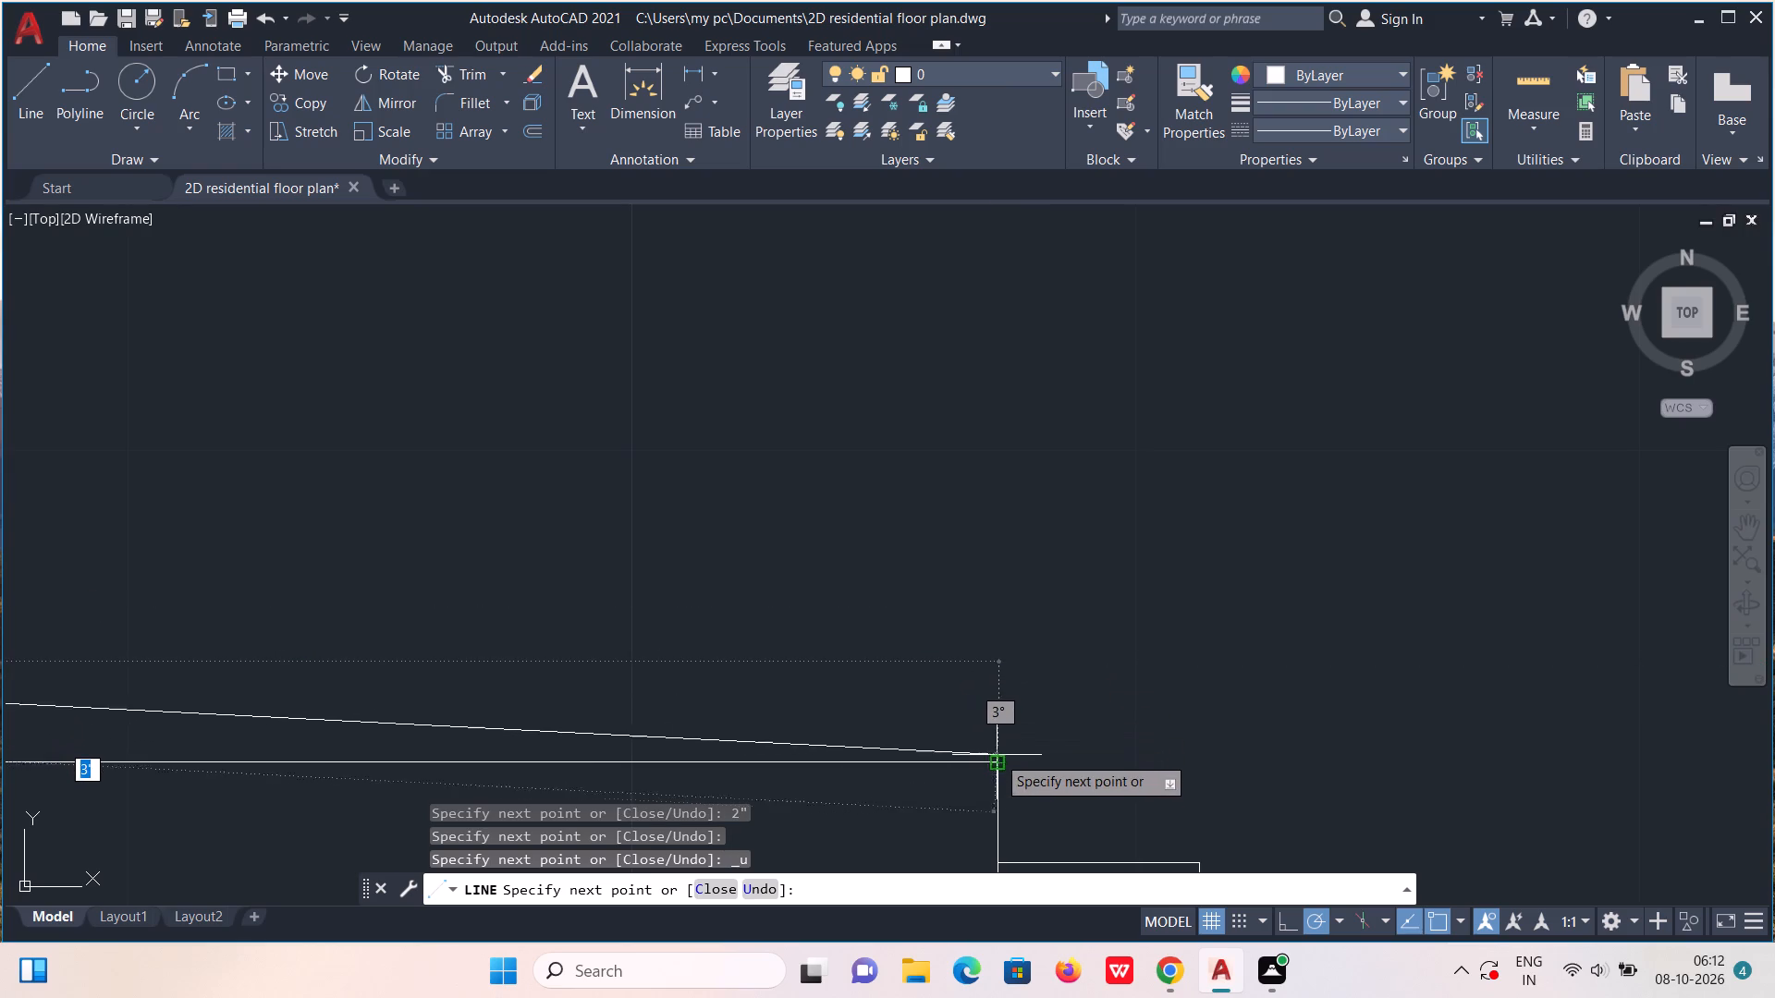
pyautogui.click(991, 661)
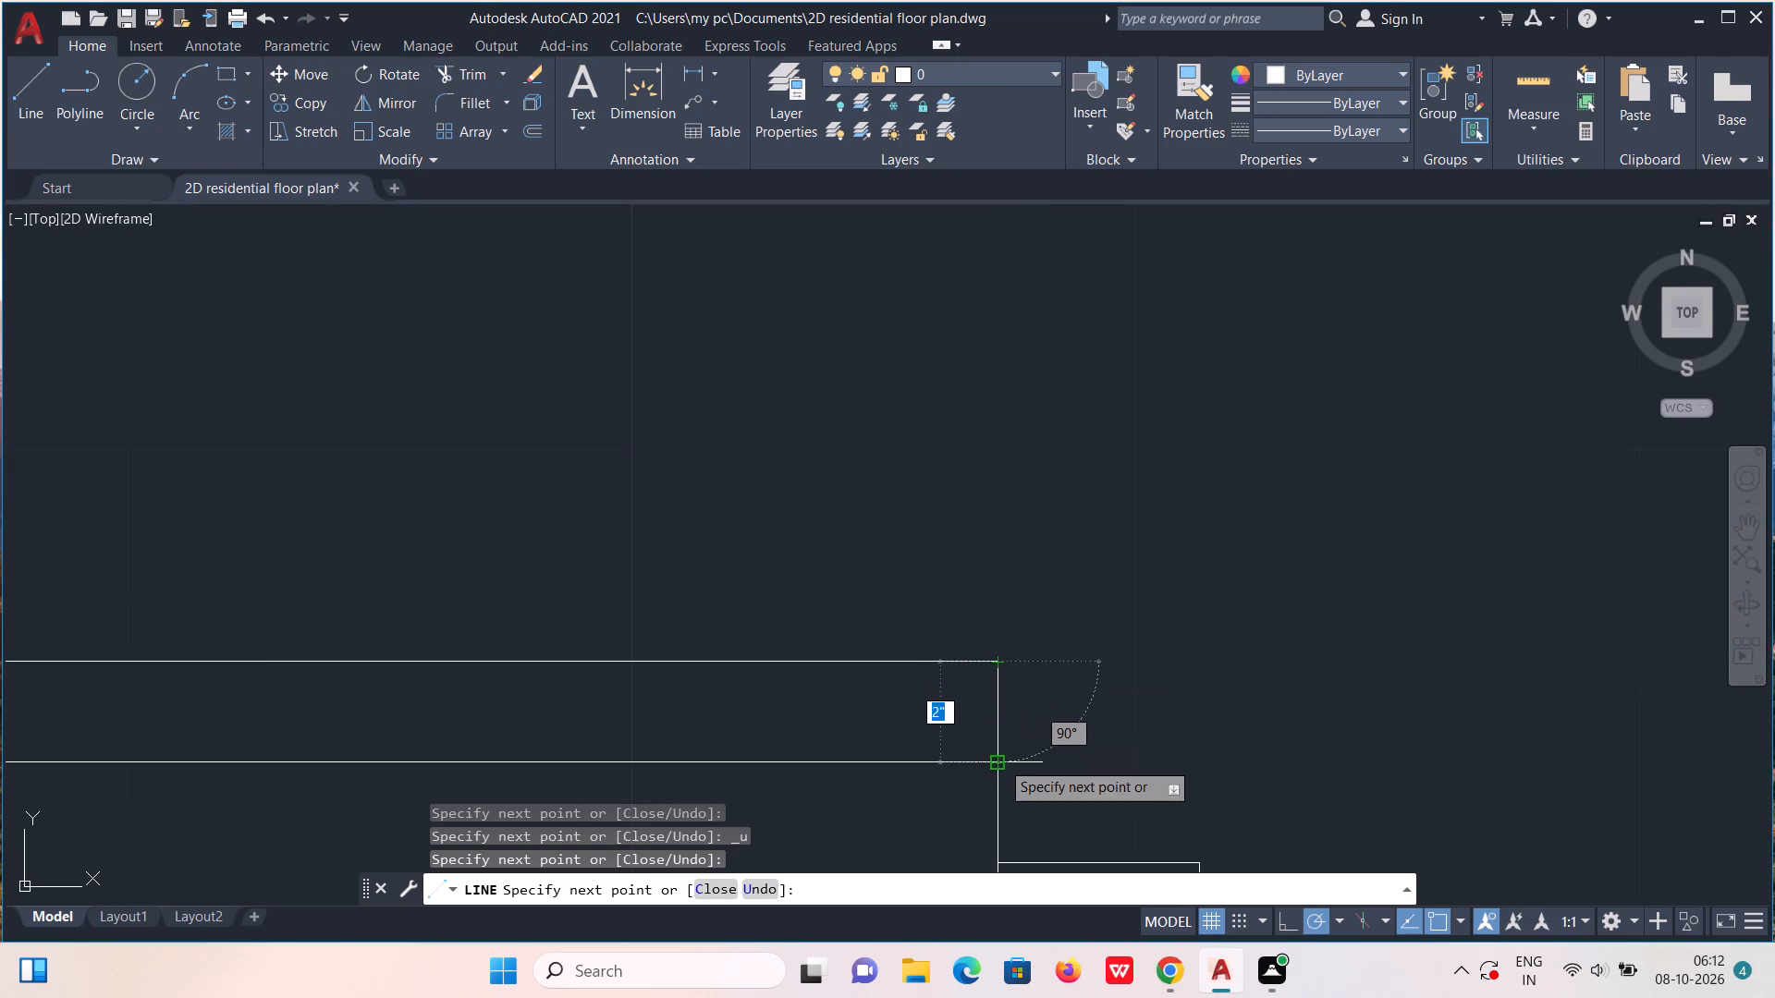
pyautogui.click(1000, 761)
pyautogui.press('Escape')
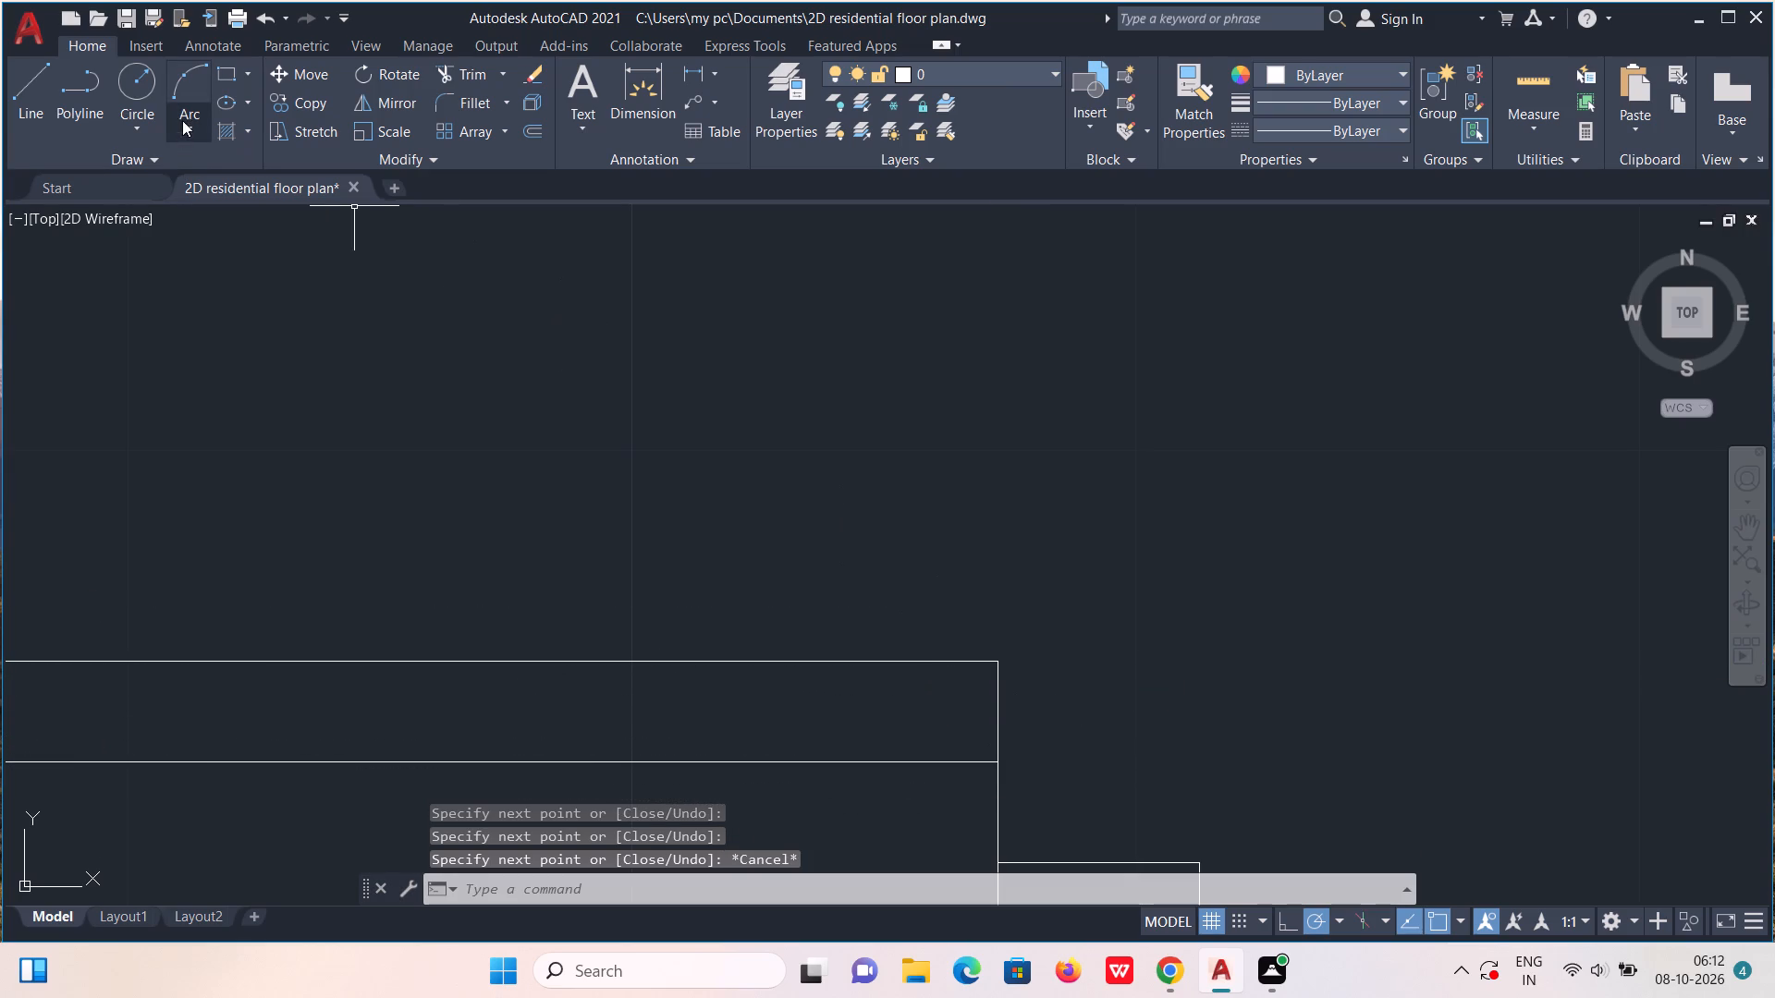
# Draw the door swing with a Start, End, Direction arc from the leaf's northwest corner to the upper jamb's west corner, tangent north.
pyautogui.click(184, 130)
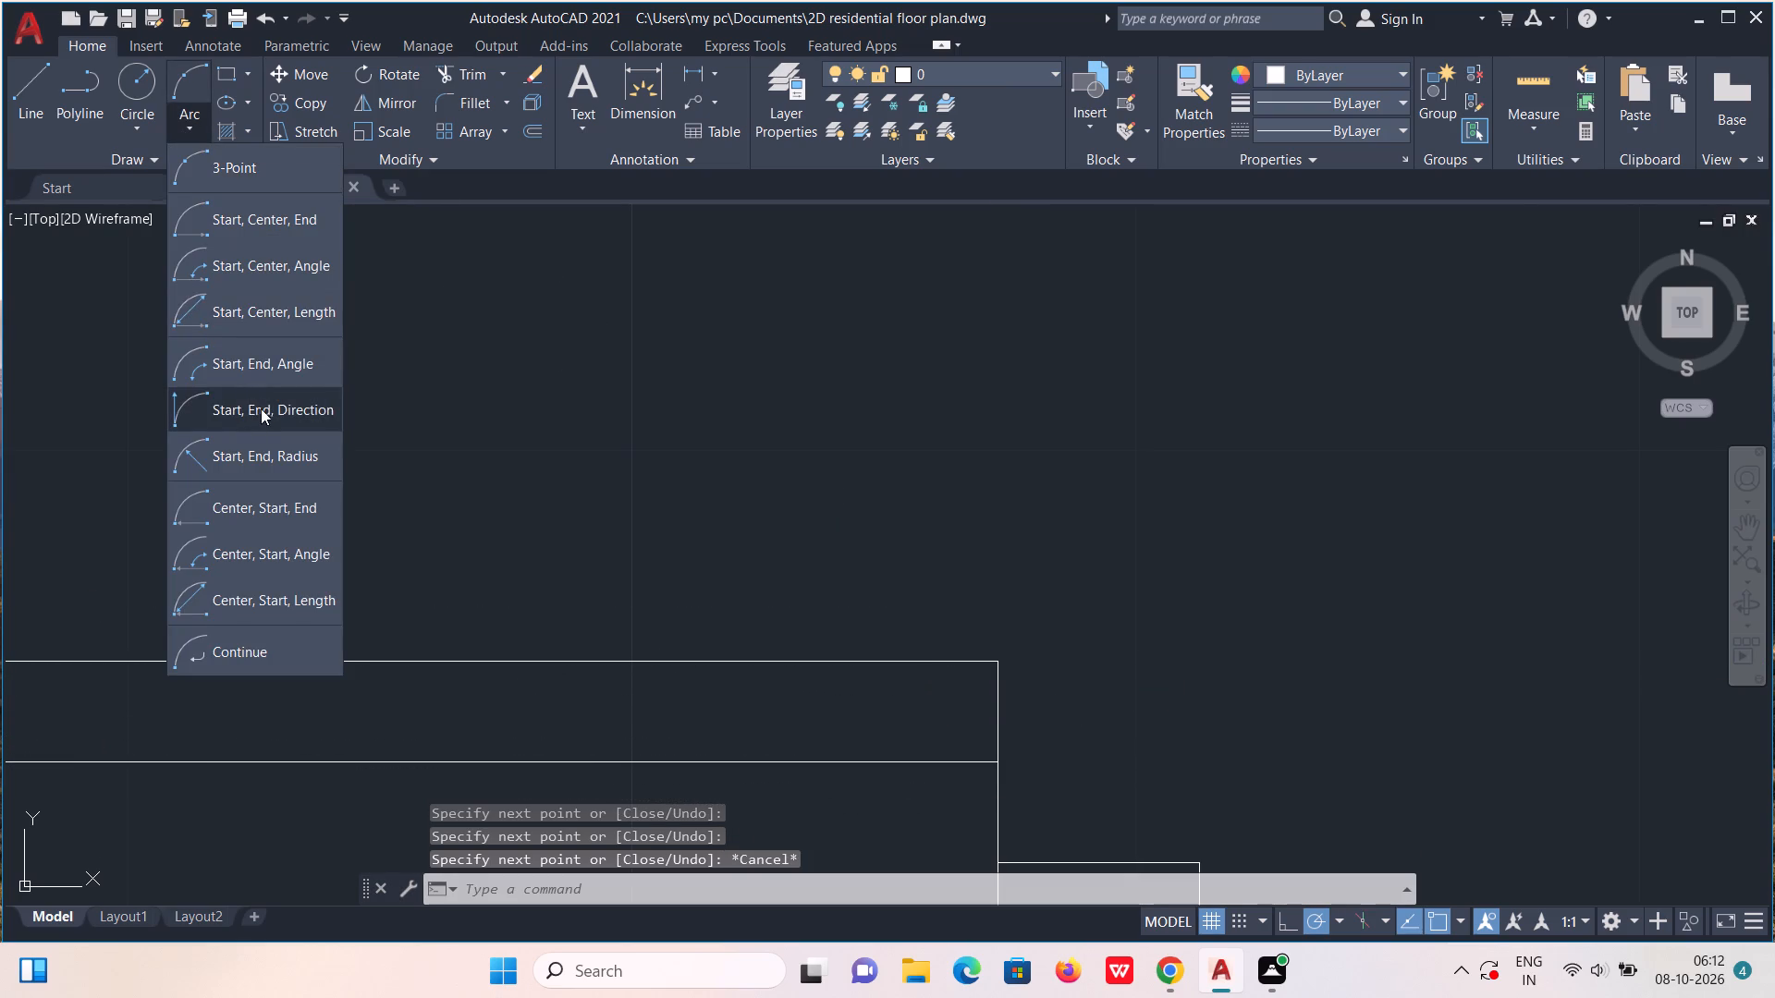
pyautogui.click(261, 408)
pyautogui.scroll(-2, 445, 491)
pyautogui.moveTo(533, 509); pyautogui.dragTo(728, 595, button='middle')
pyautogui.scroll(-2, 728, 573)
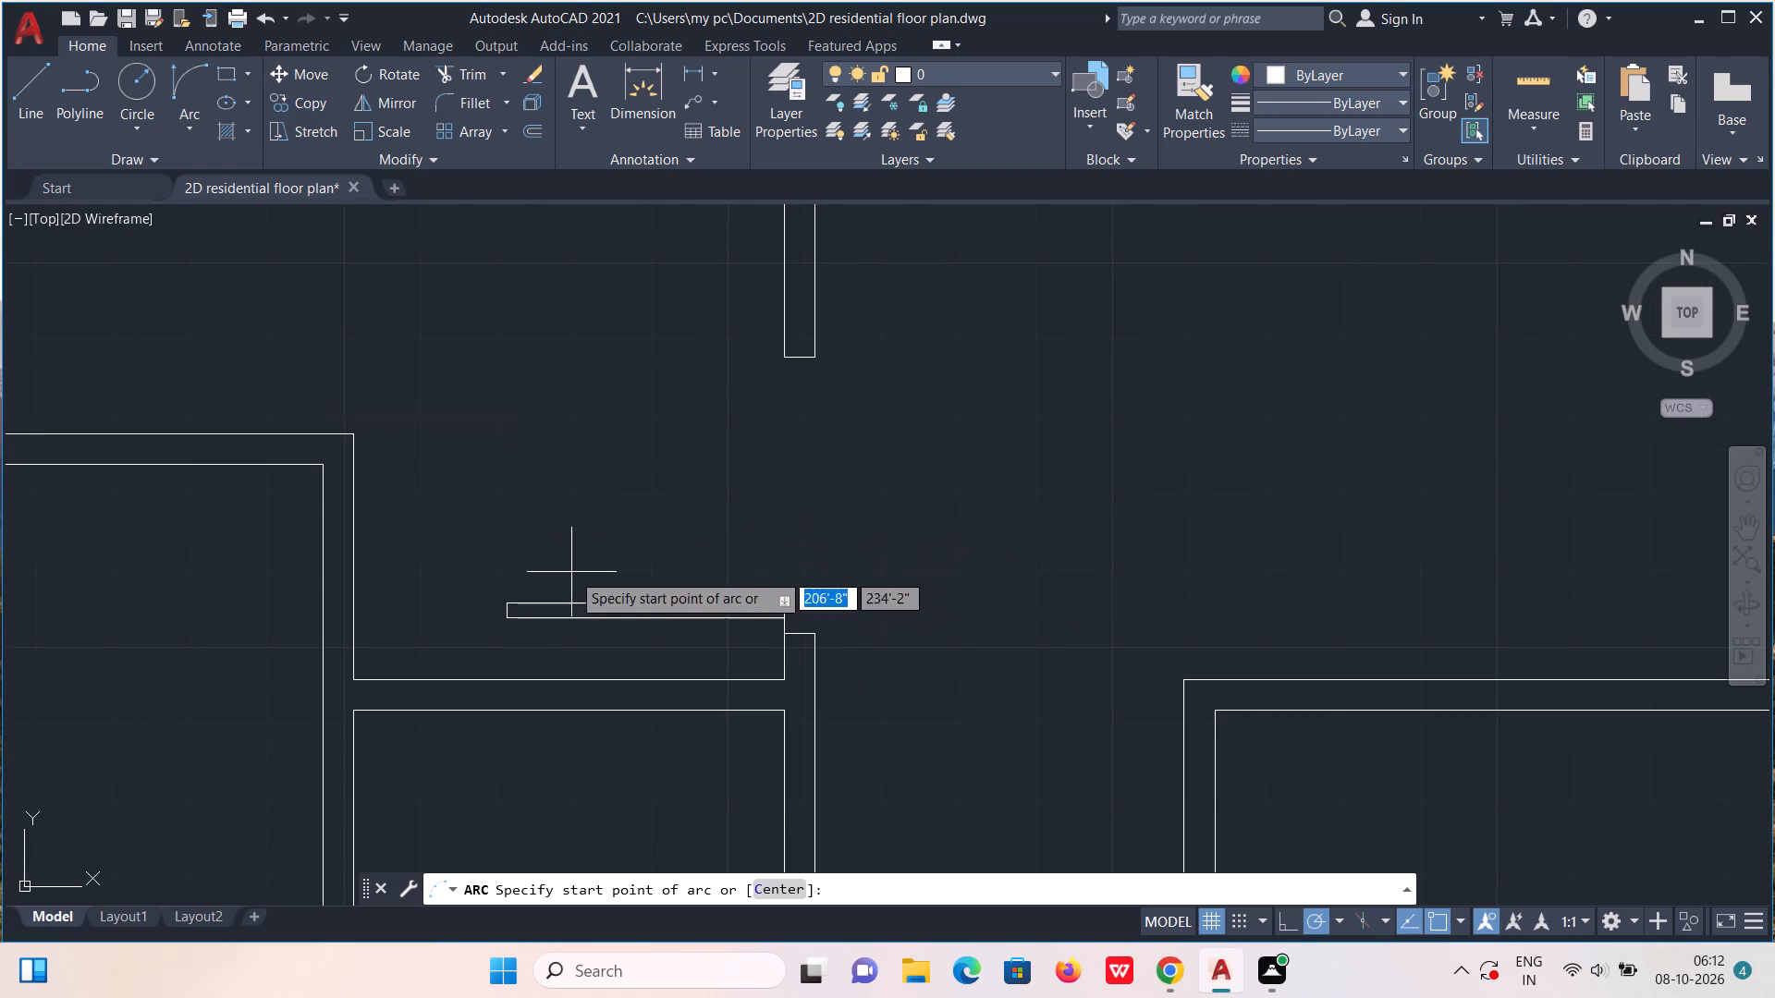
pyautogui.click(508, 602)
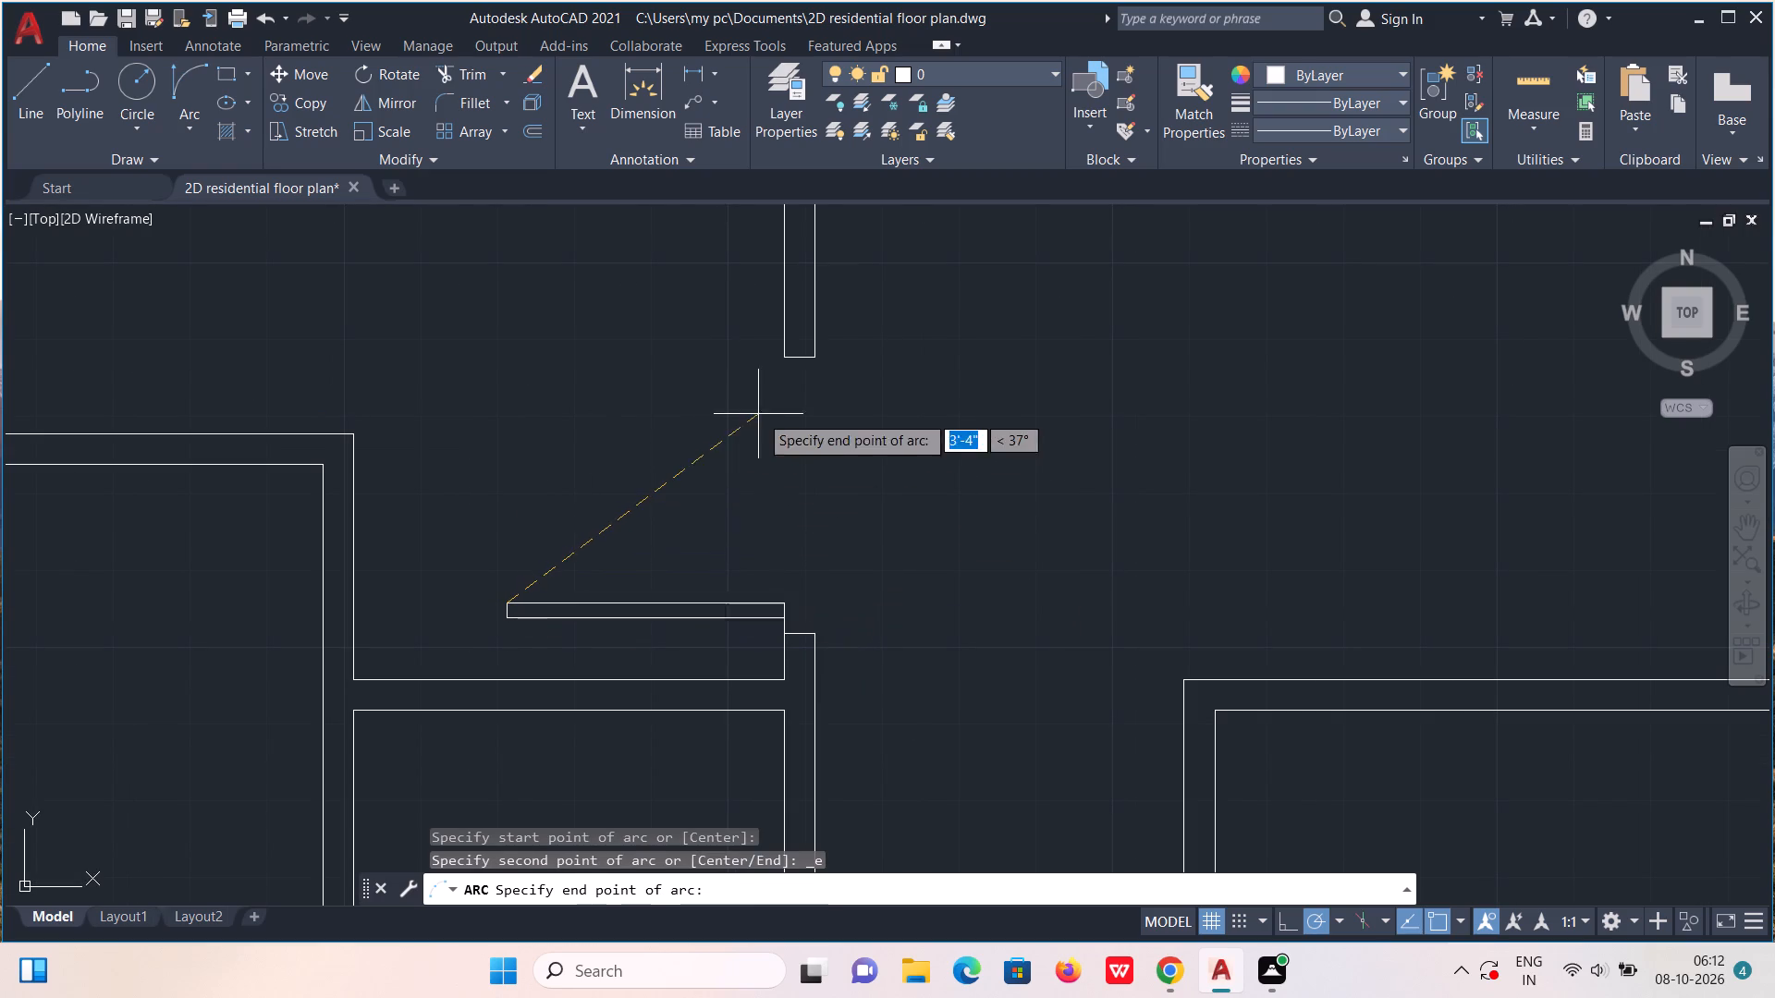
pyautogui.click(786, 357)
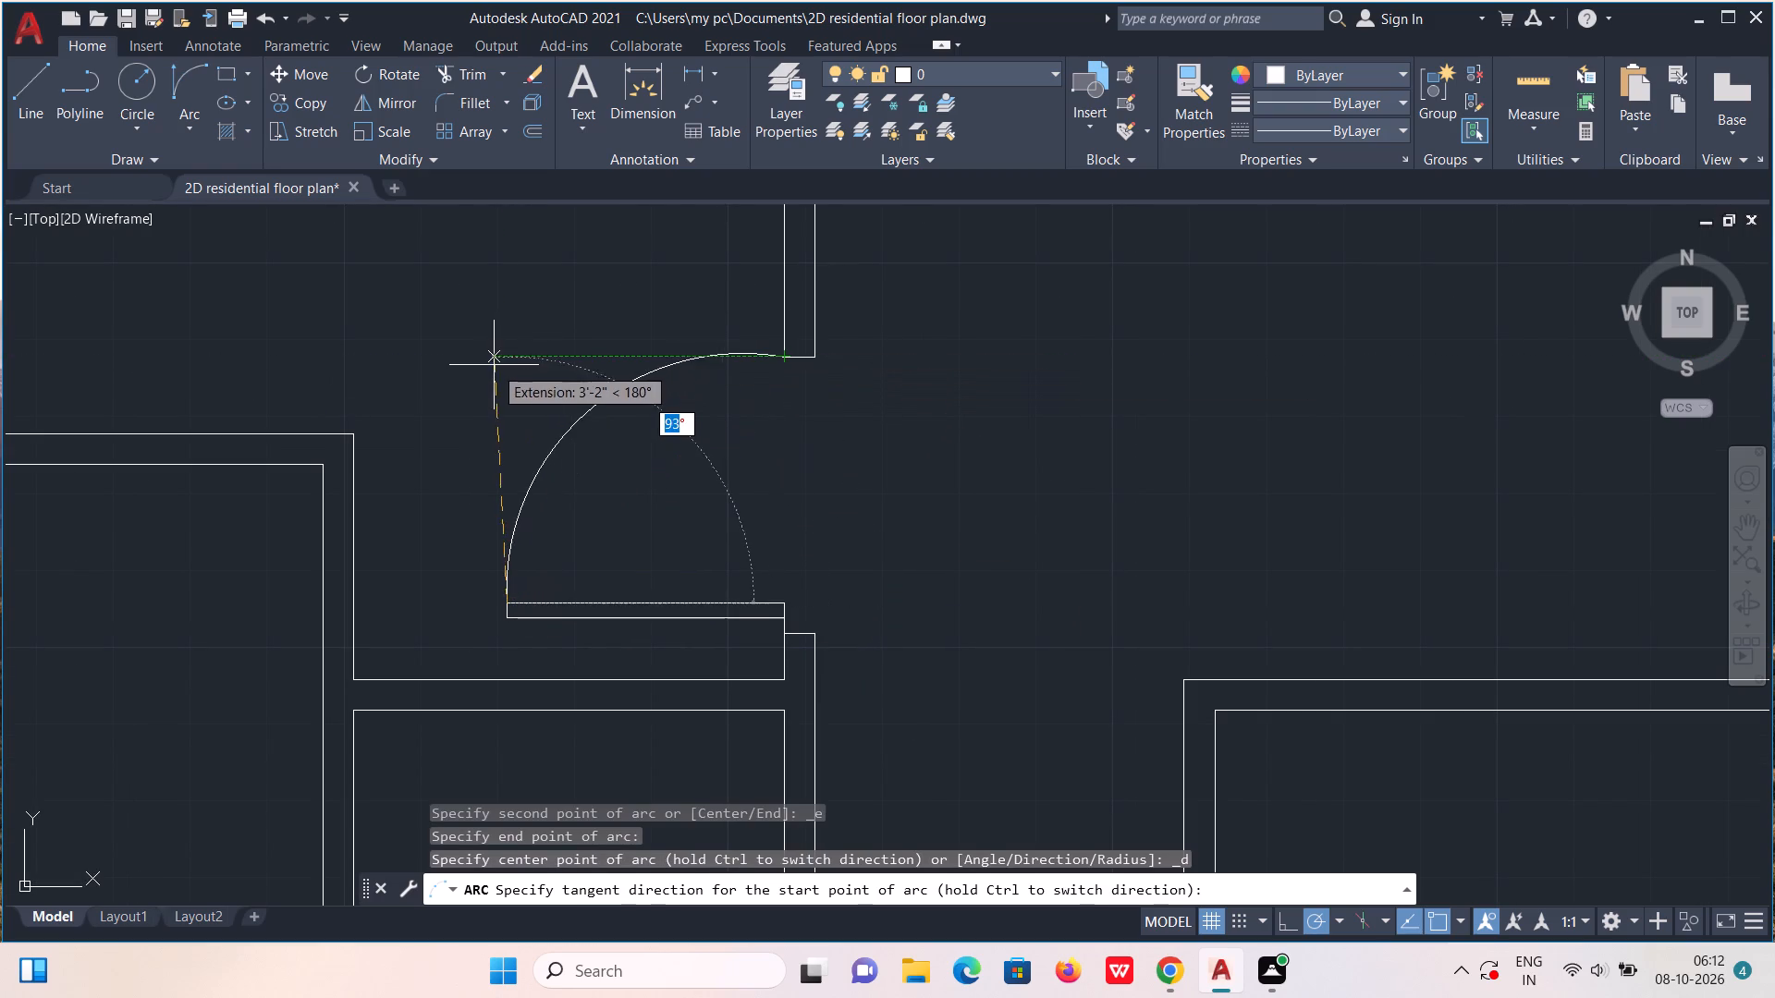
pyautogui.click(509, 355)
# Draw a cross line over the small west room's north wall, starting from the room's inner northeast corner.
pyautogui.scroll(-3, 522, 369)
pyautogui.moveTo(513, 456); pyautogui.dragTo(826, 499, button='middle')
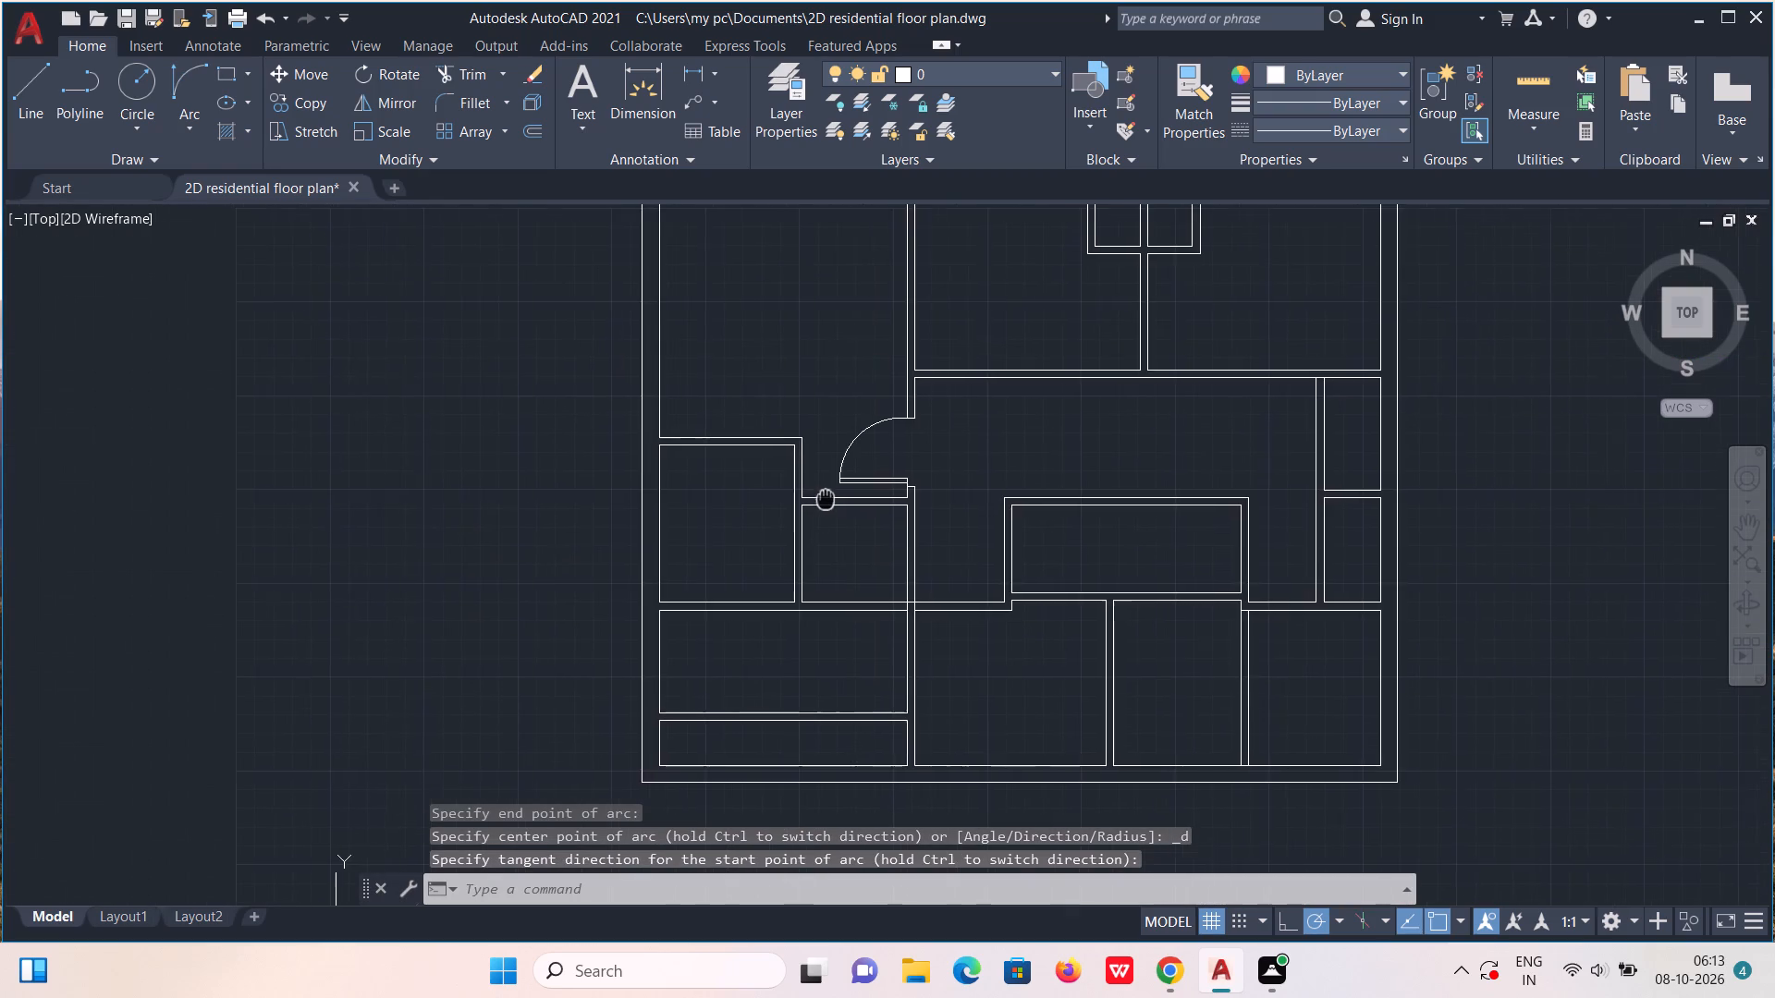
pyautogui.moveTo(826, 499); pyautogui.dragTo(891, 460, button='middle')
pyautogui.scroll(2, 851, 396)
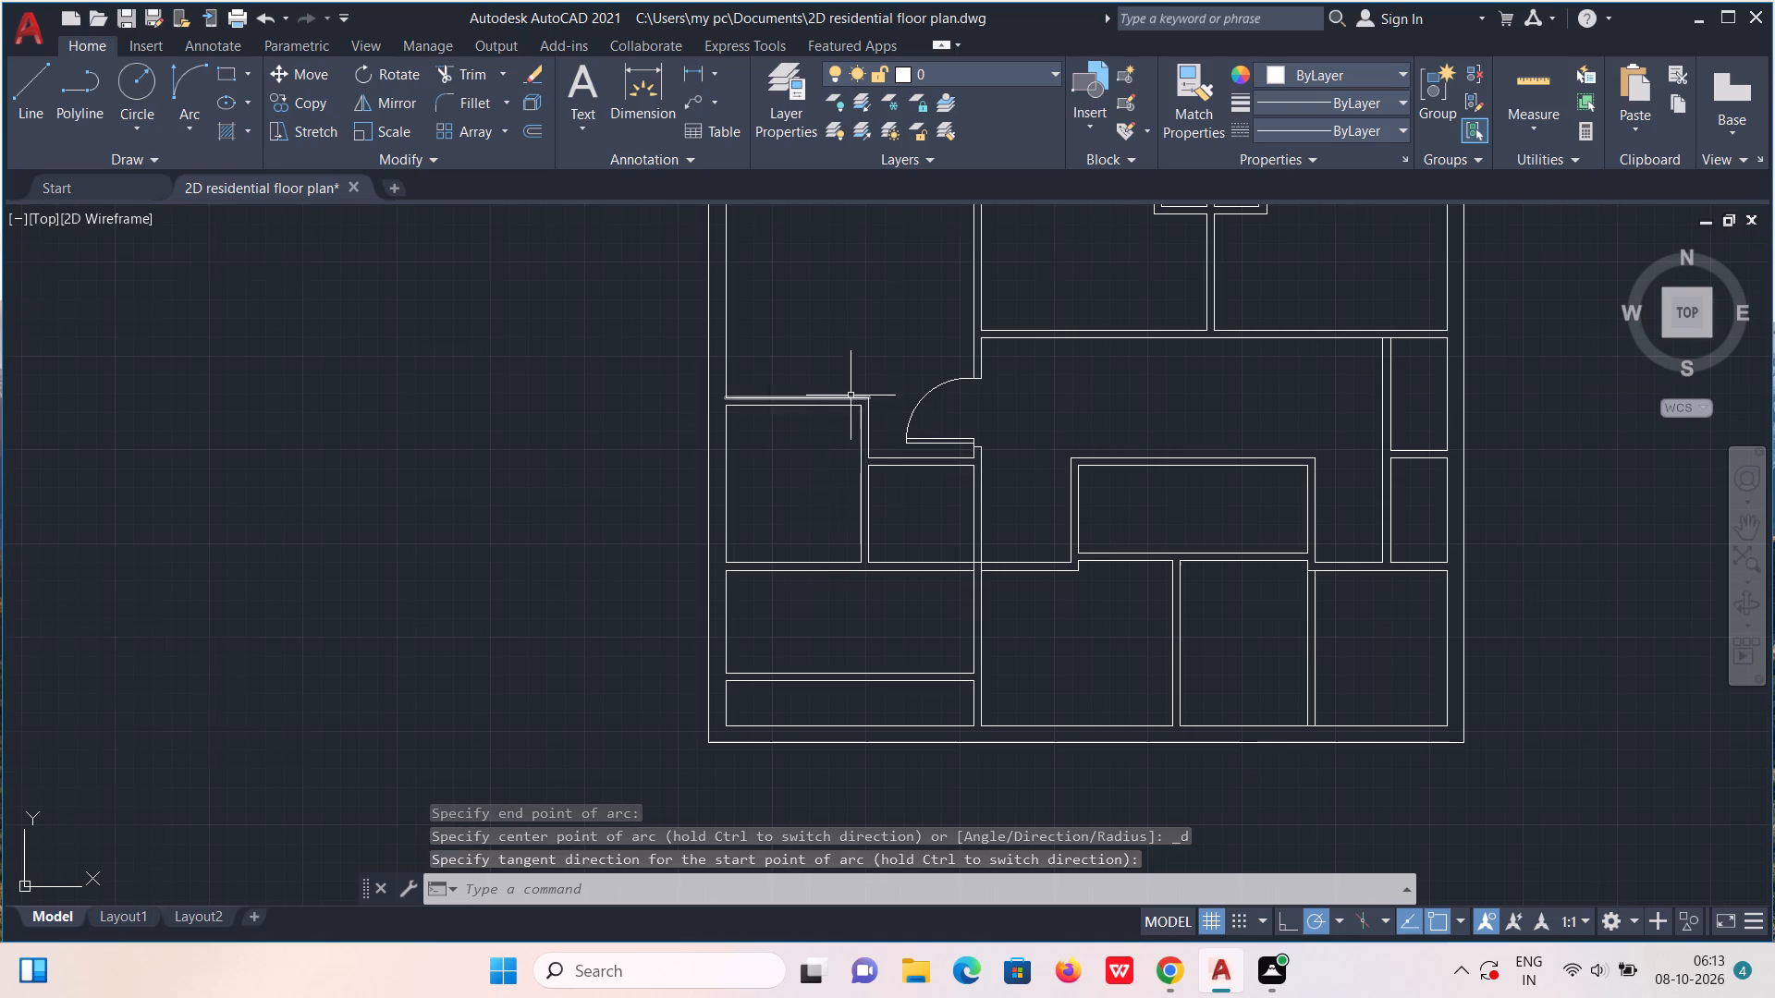
pyautogui.scroll(2, 851, 396)
pyautogui.press('l')
pyautogui.press('Return')
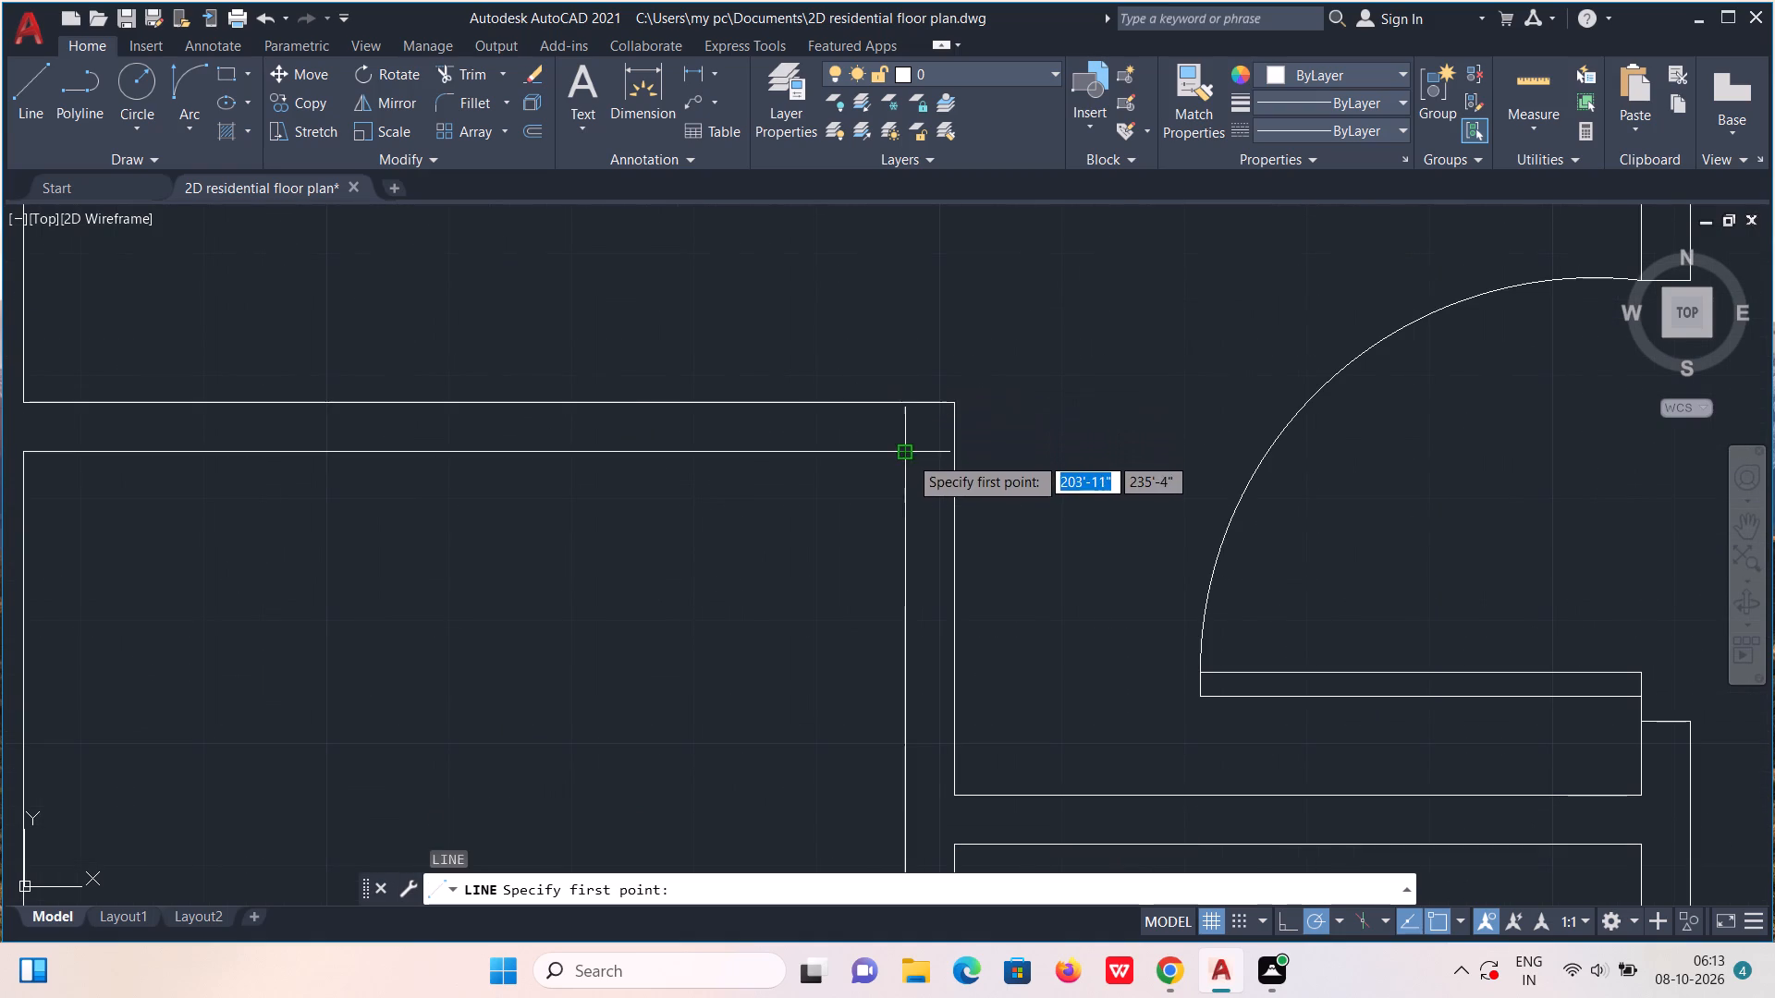
pyautogui.click(909, 456)
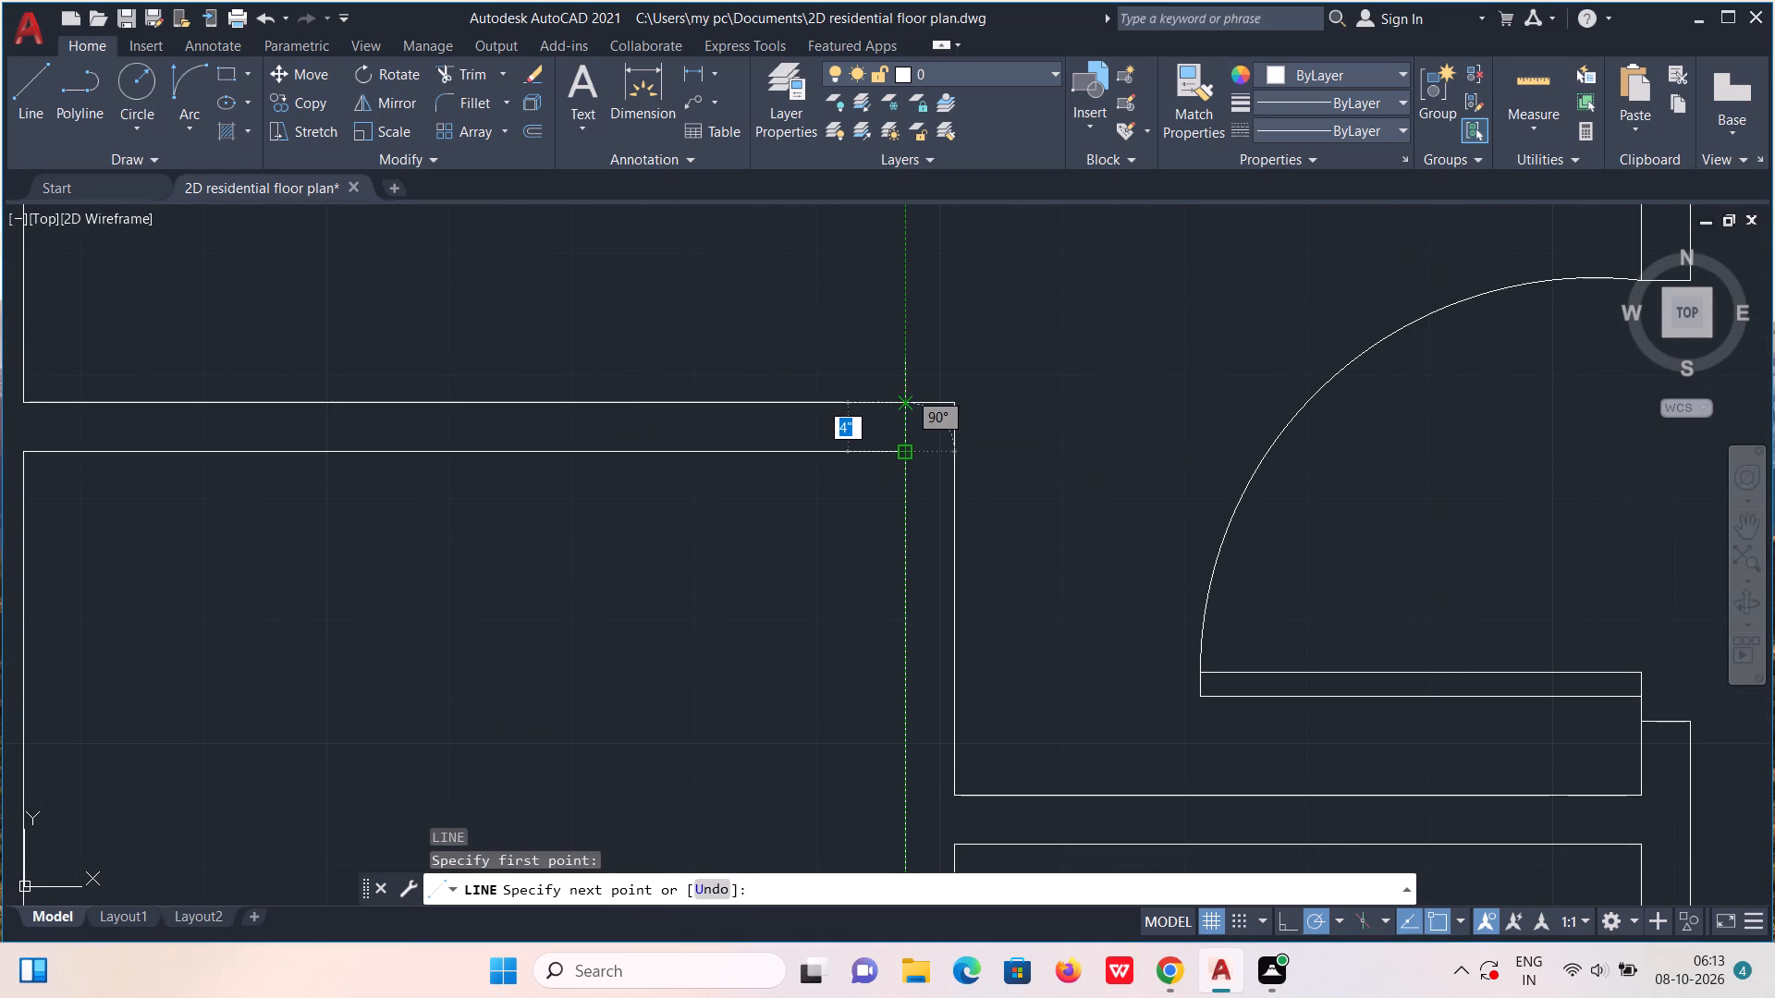
pyautogui.click(906, 401)
pyautogui.press('Escape')
# Move the new cross line 3" west along the small room's north wall.
pyautogui.click(907, 428)
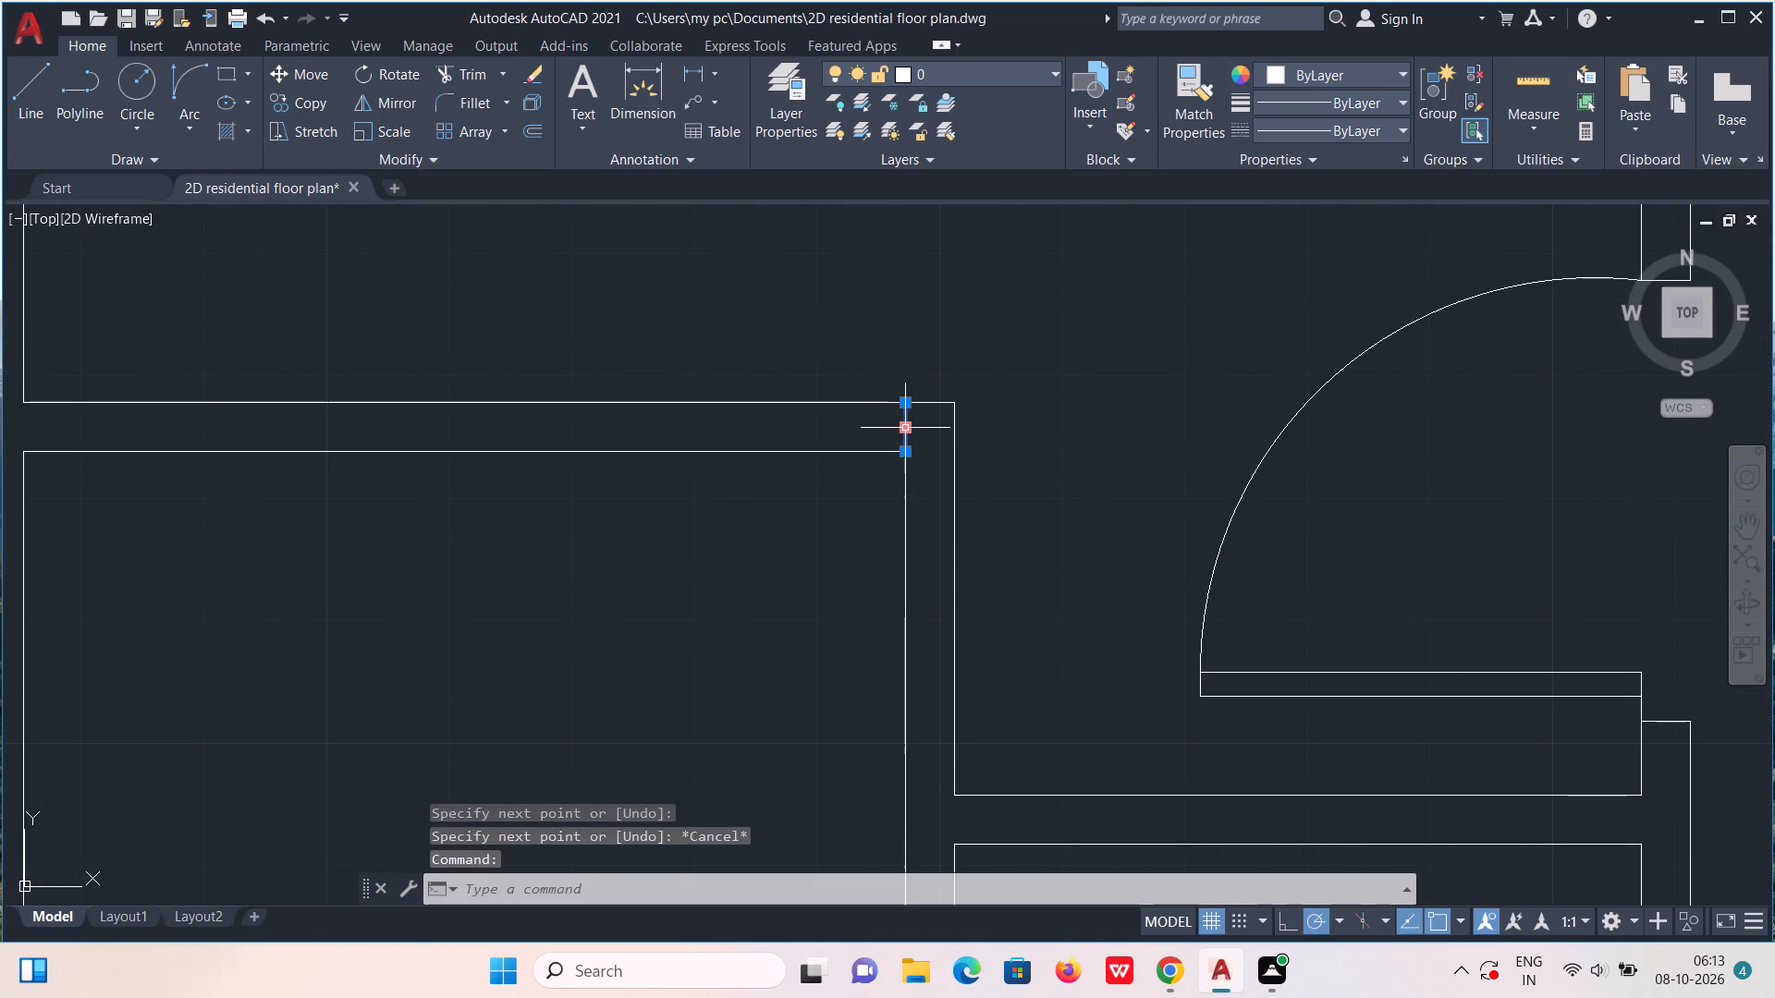
pyautogui.press('m')
pyautogui.press('Return')
pyautogui.click(904, 423)
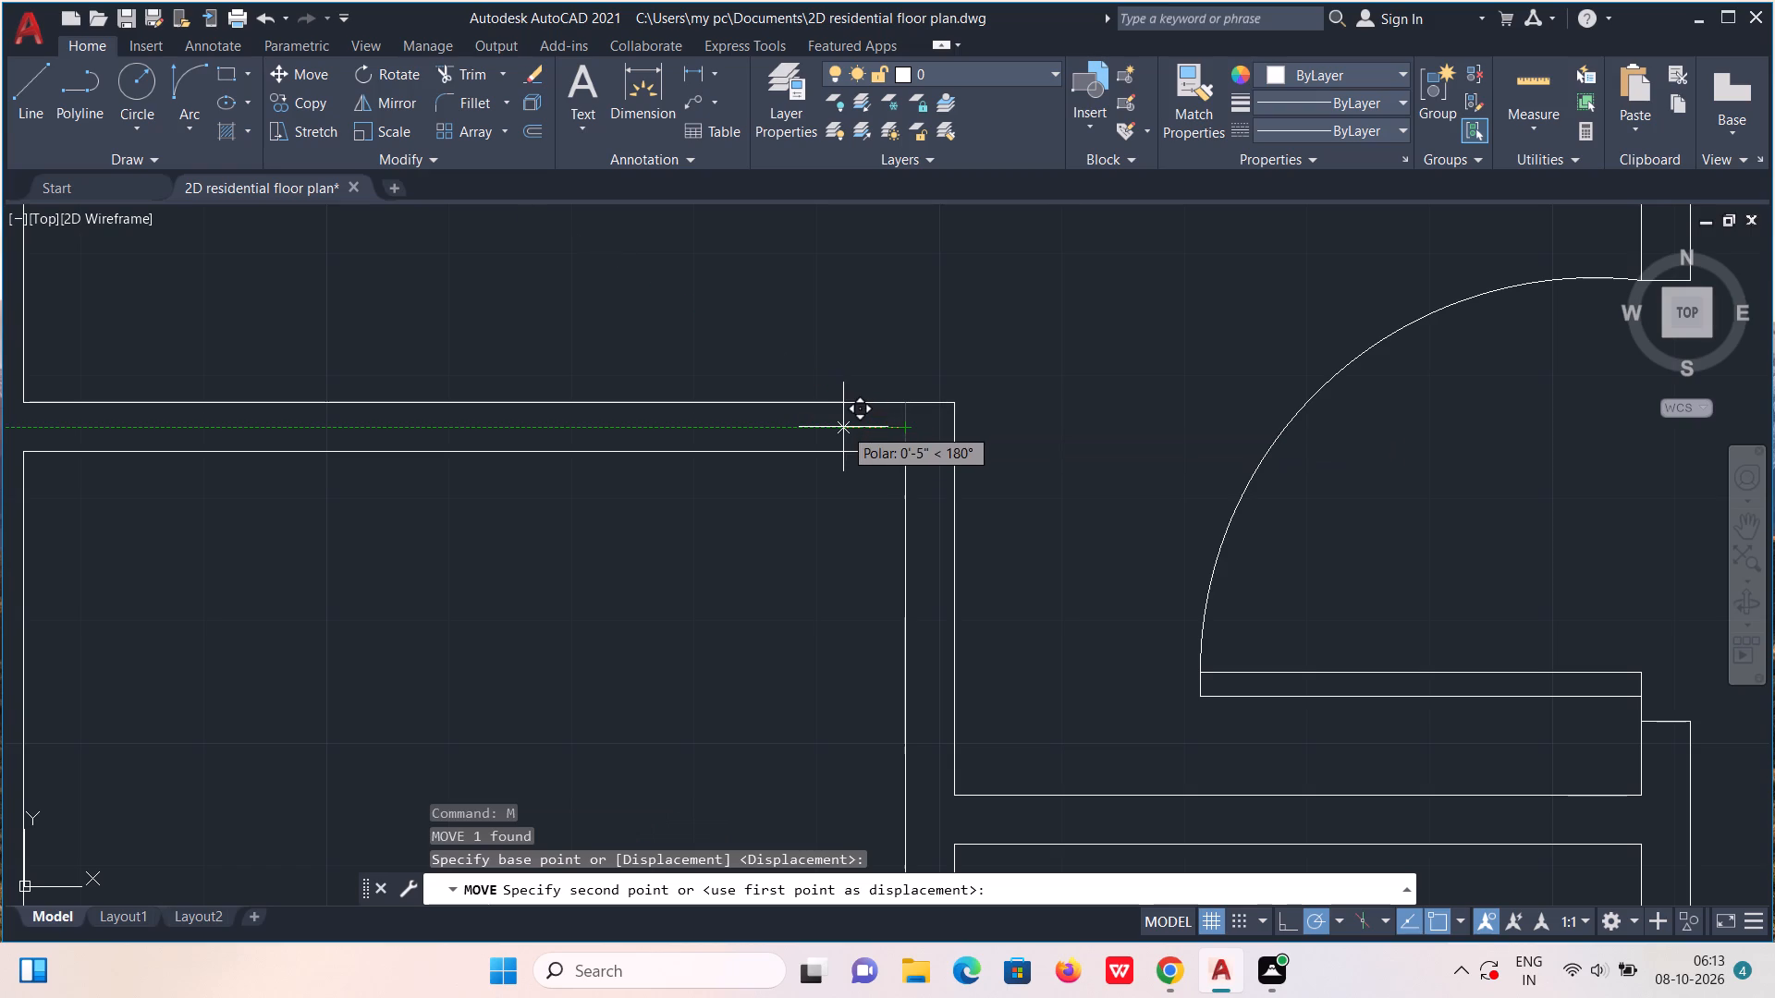
pyautogui.write('3"')
pyautogui.press('Return')
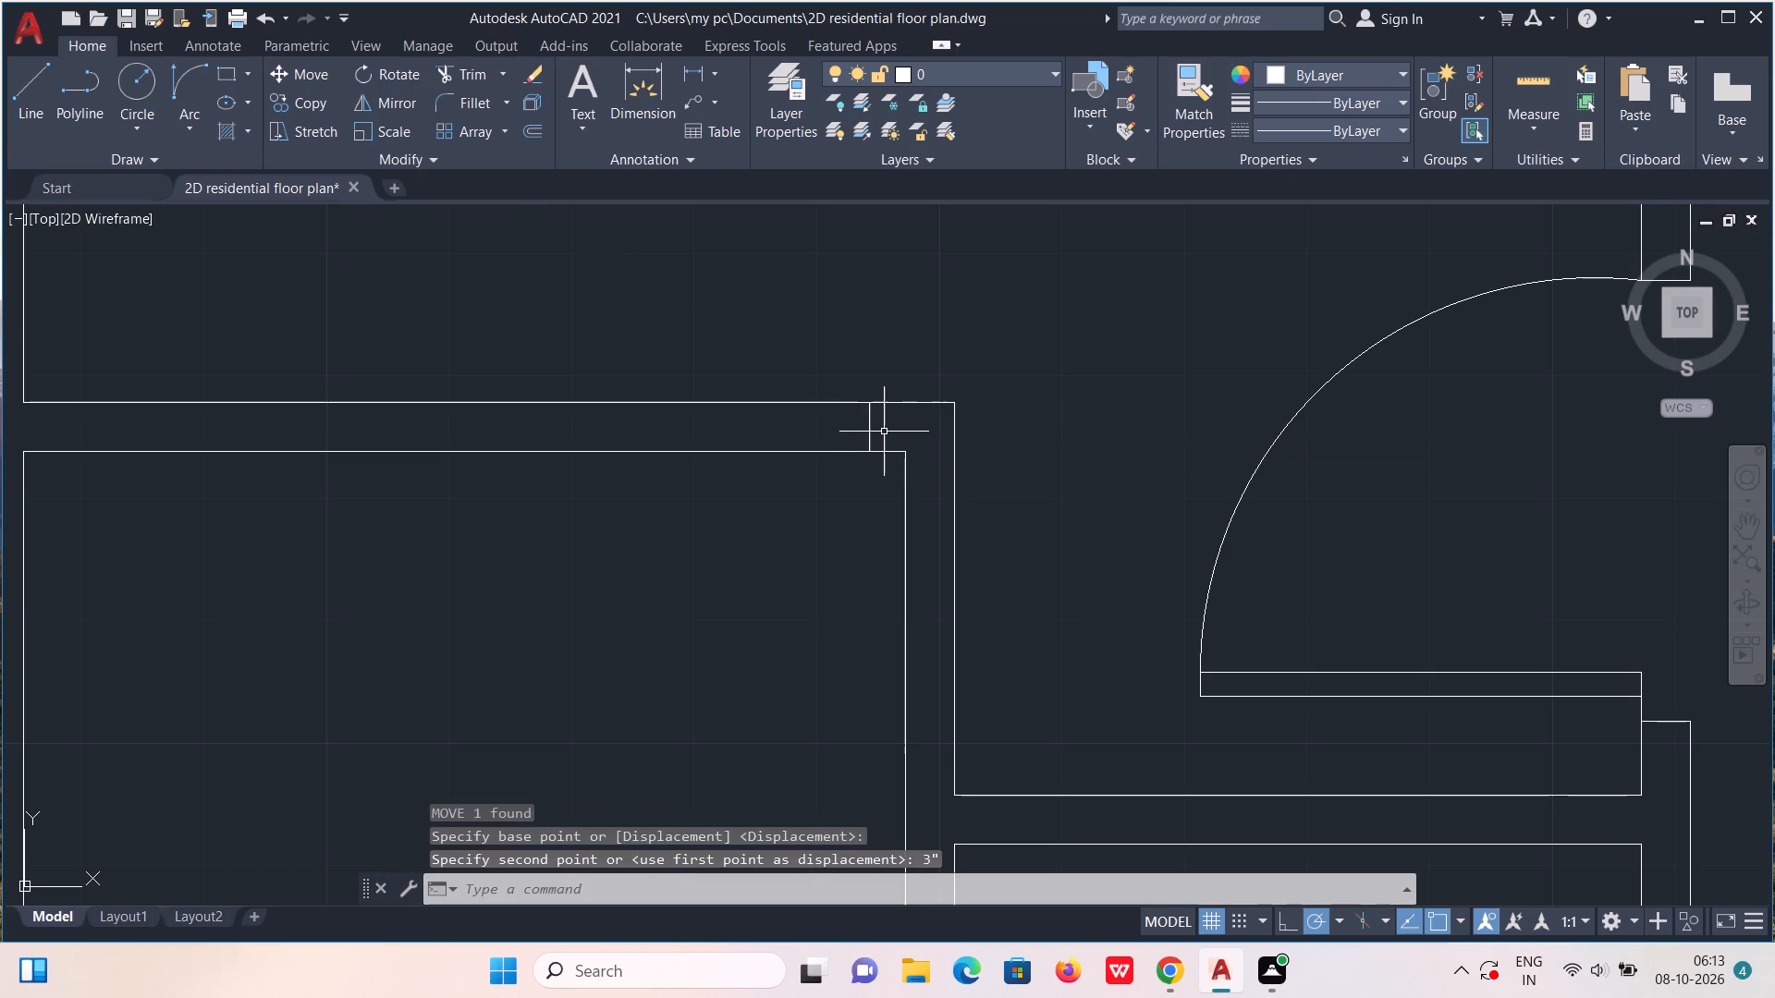
# Copy the cross line on the small west room's north wall 2'5" to the west.
pyautogui.click(868, 428)
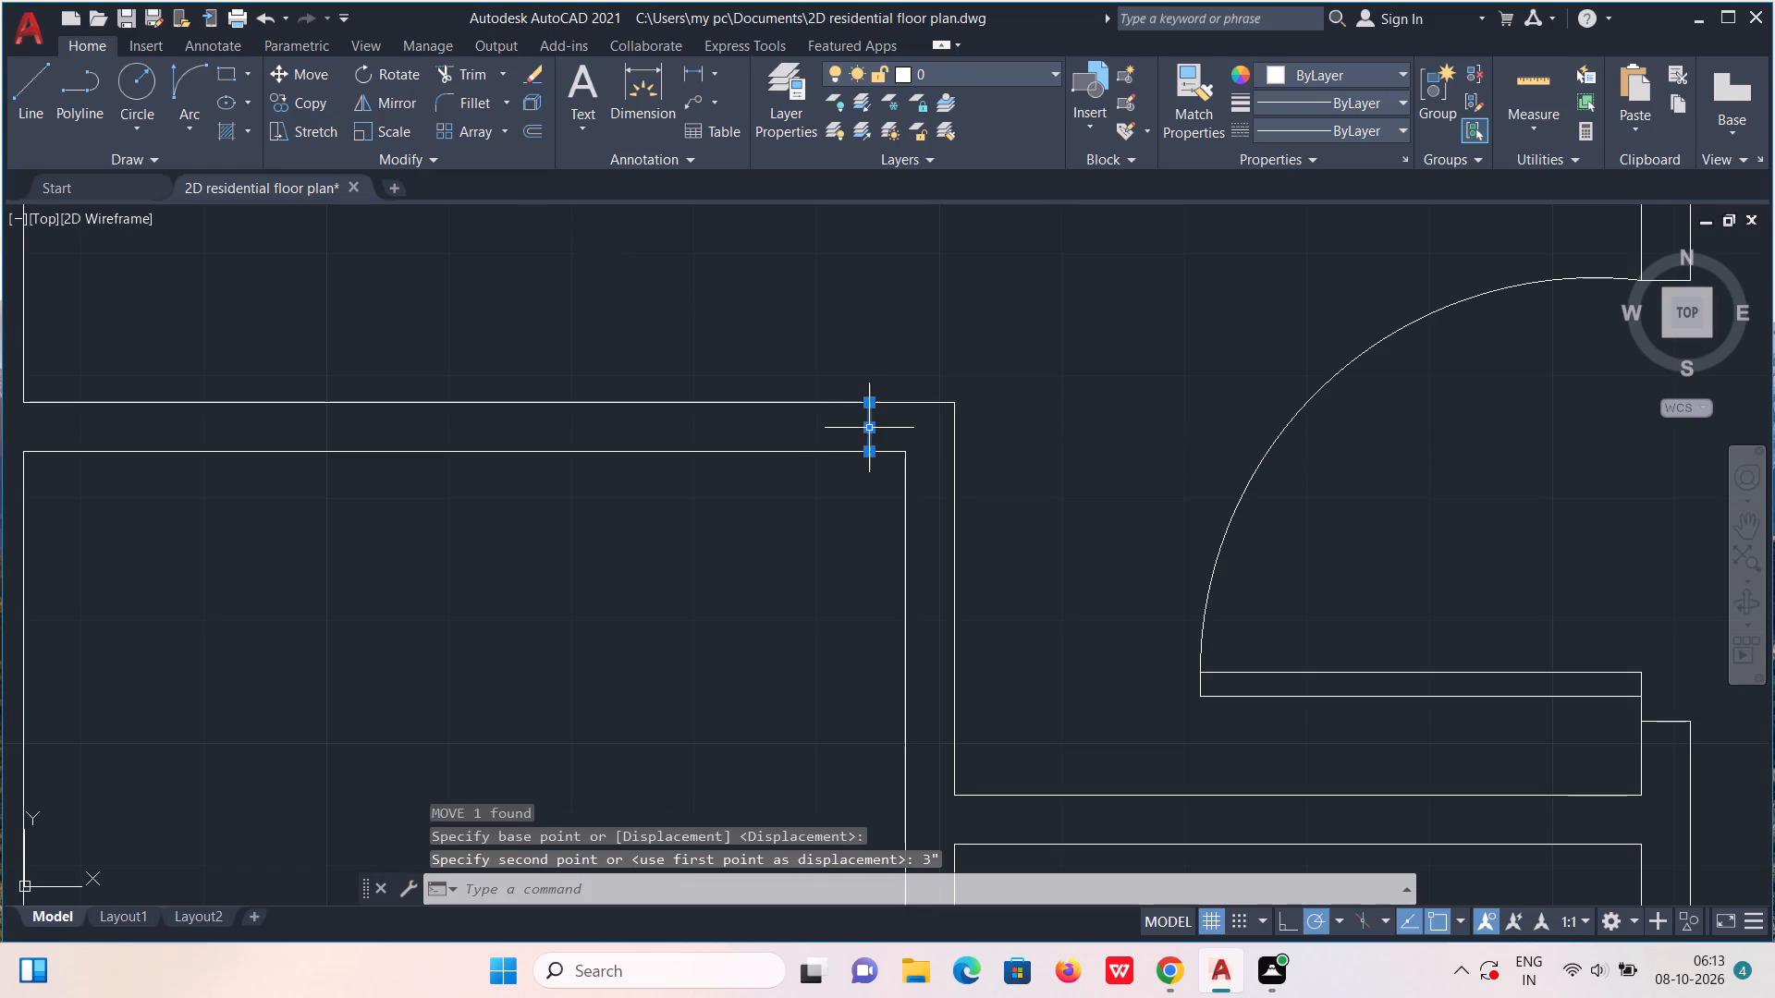
pyautogui.press('c')
pyautogui.press('o')
pyautogui.press('Return')
pyautogui.click(860, 420)
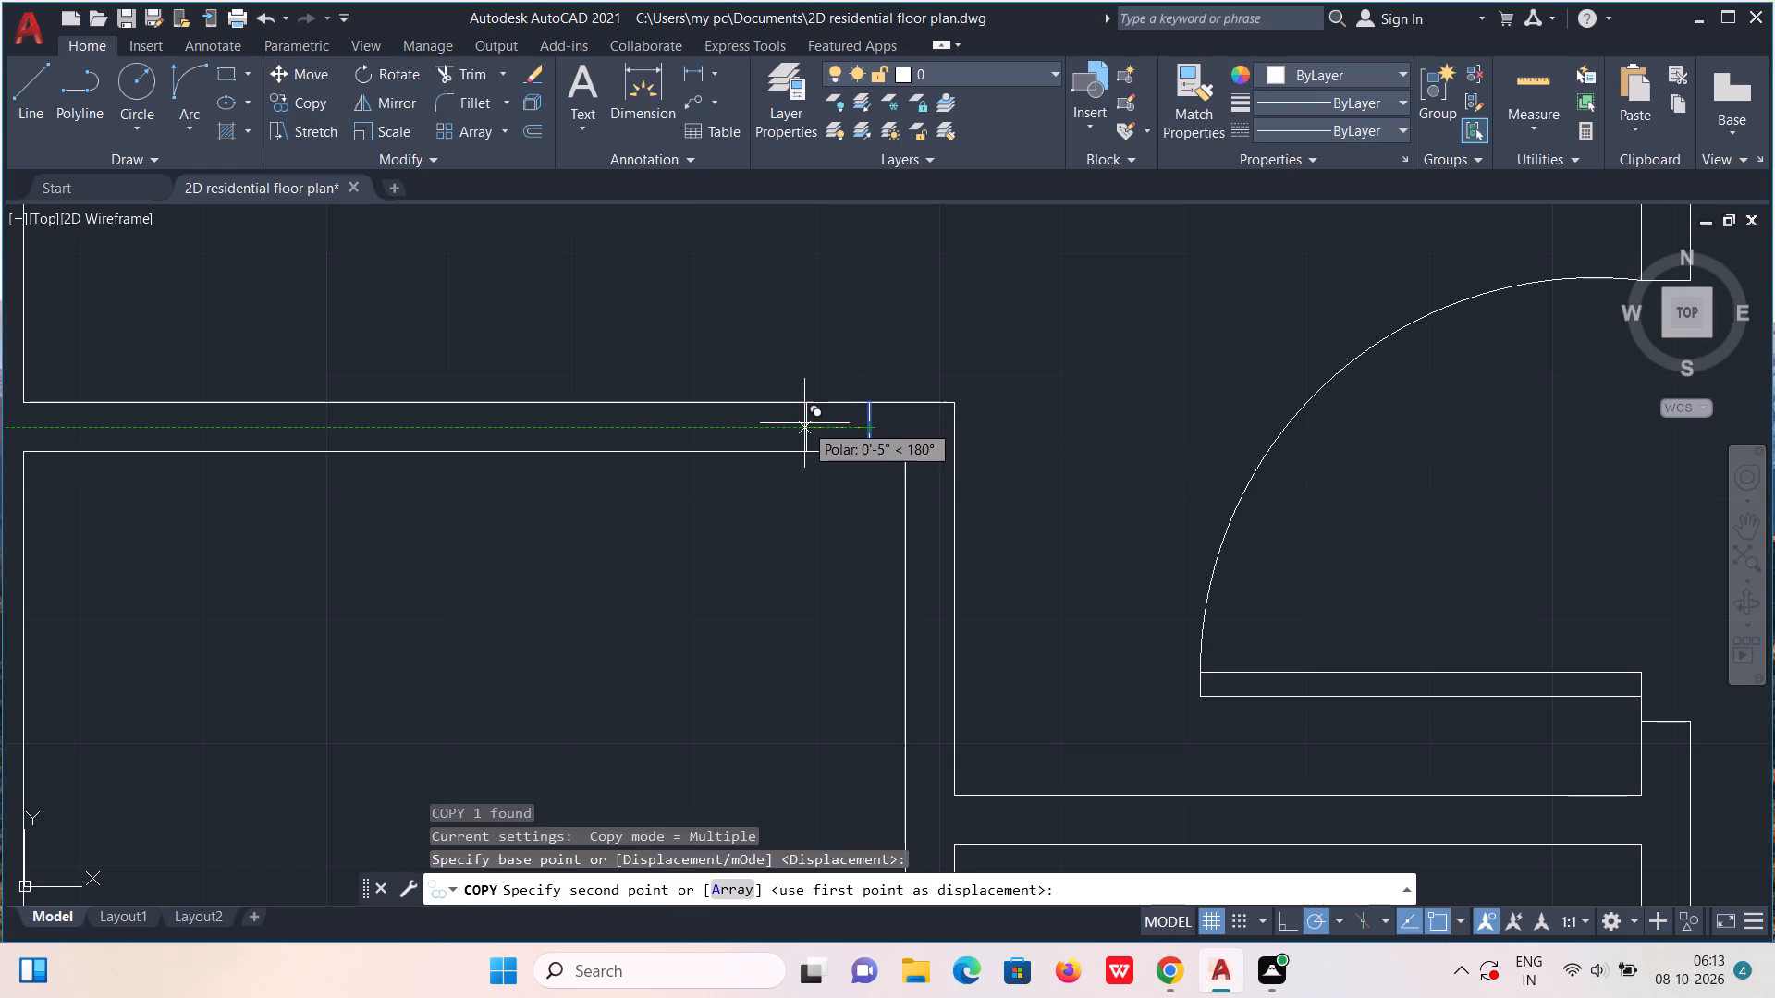
pyautogui.press('2')
pyautogui.write('\'5"')
pyautogui.press('Return')
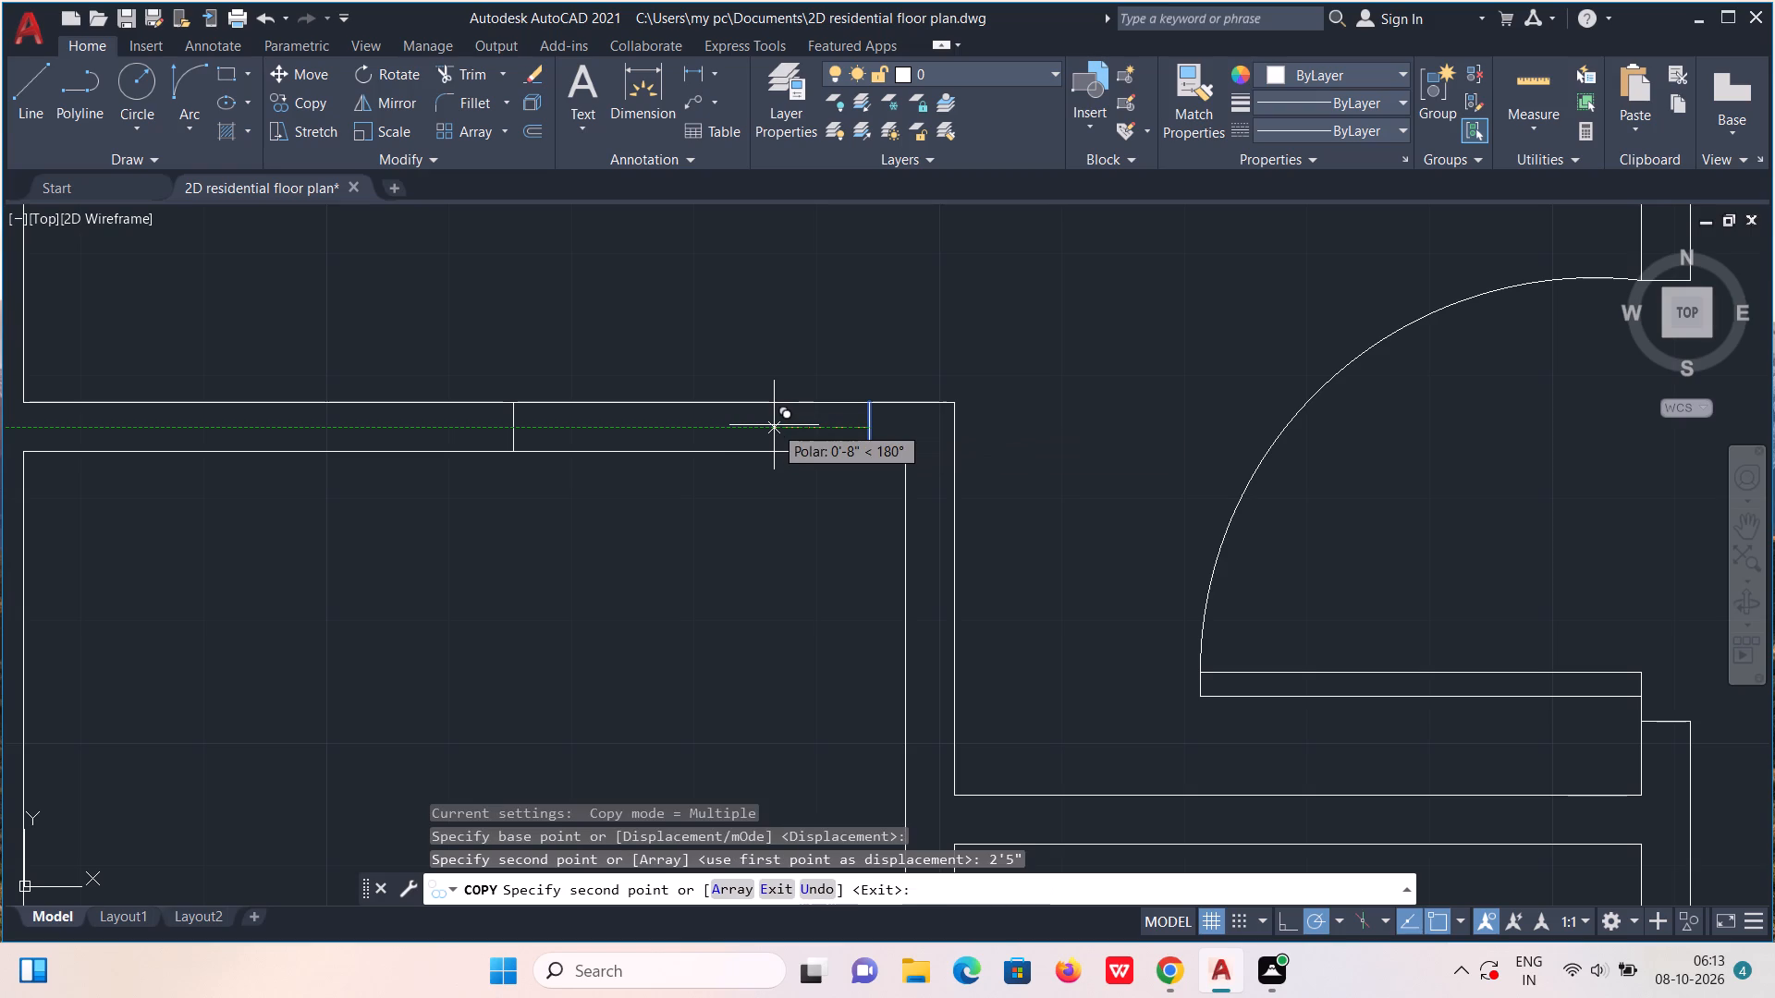
# Trim both wall lines between the two cross lines to open the doorway in the small west room's north wall.
pyautogui.click(472, 77)
pyautogui.moveTo(663, 281); pyautogui.dragTo(703, 487)
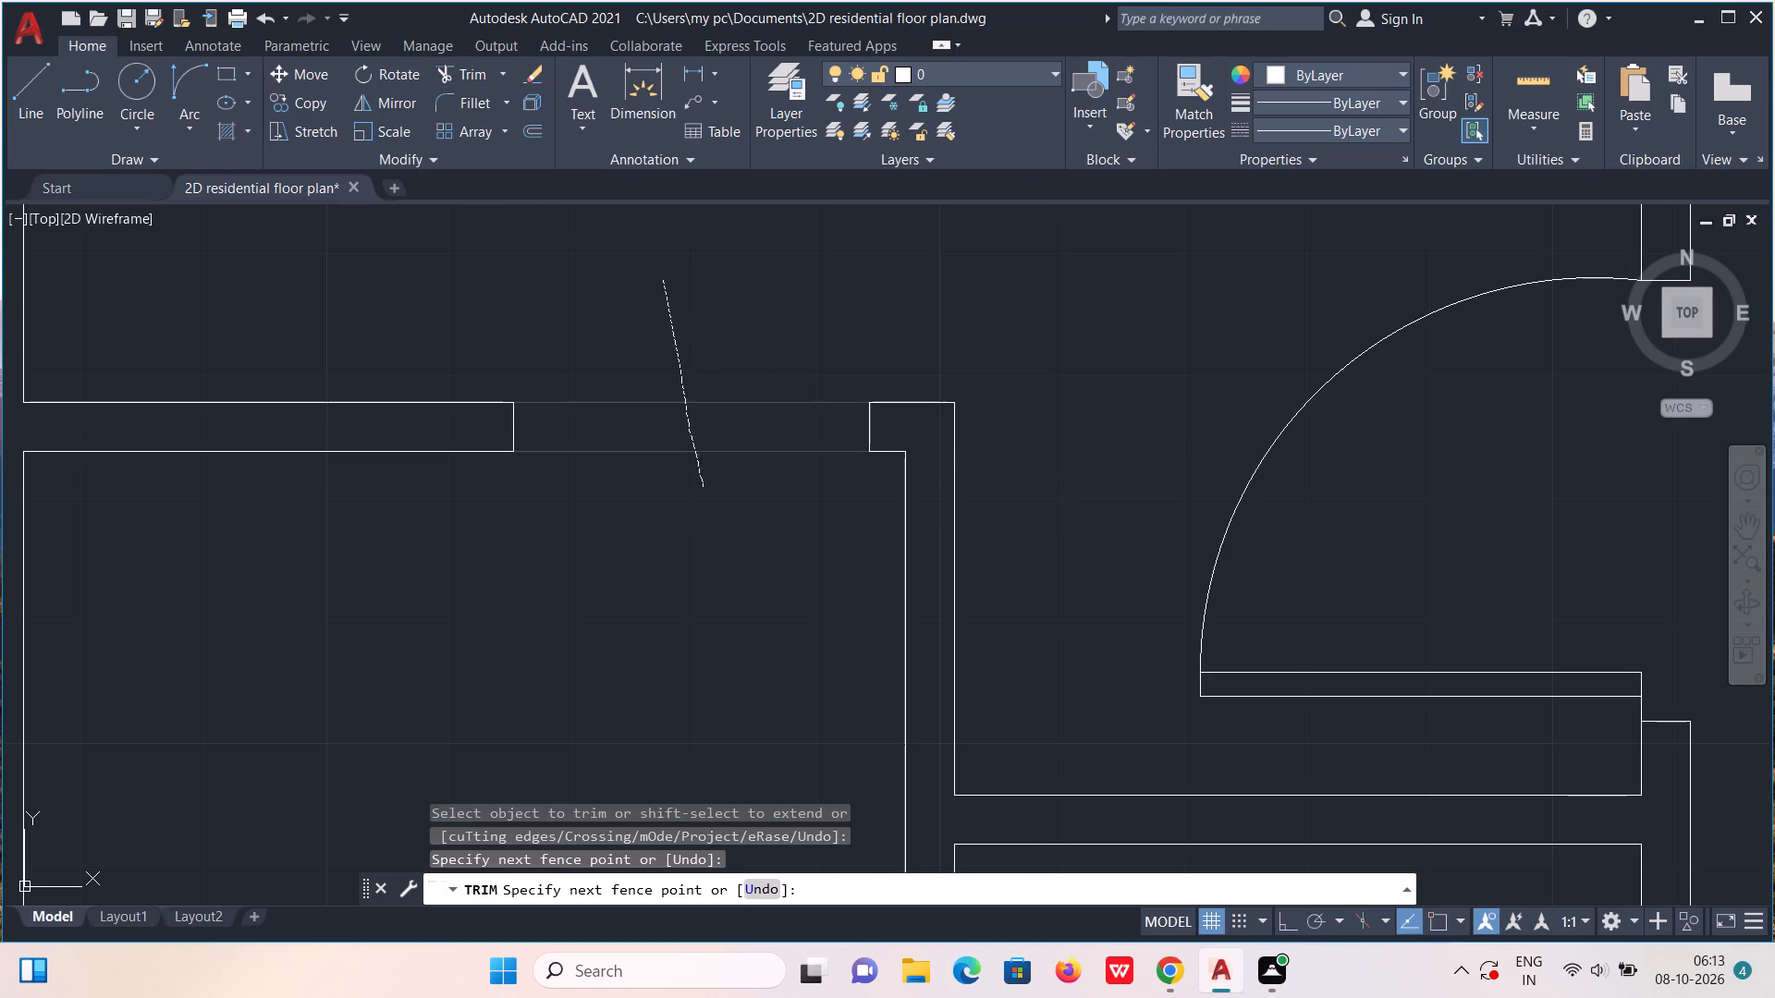
pyautogui.press('Escape')
# Draw the door leaf outline from the east jamb's south corner: 2'5" south, 2" west, back north level with the start, and east to close.
pyautogui.press('l')
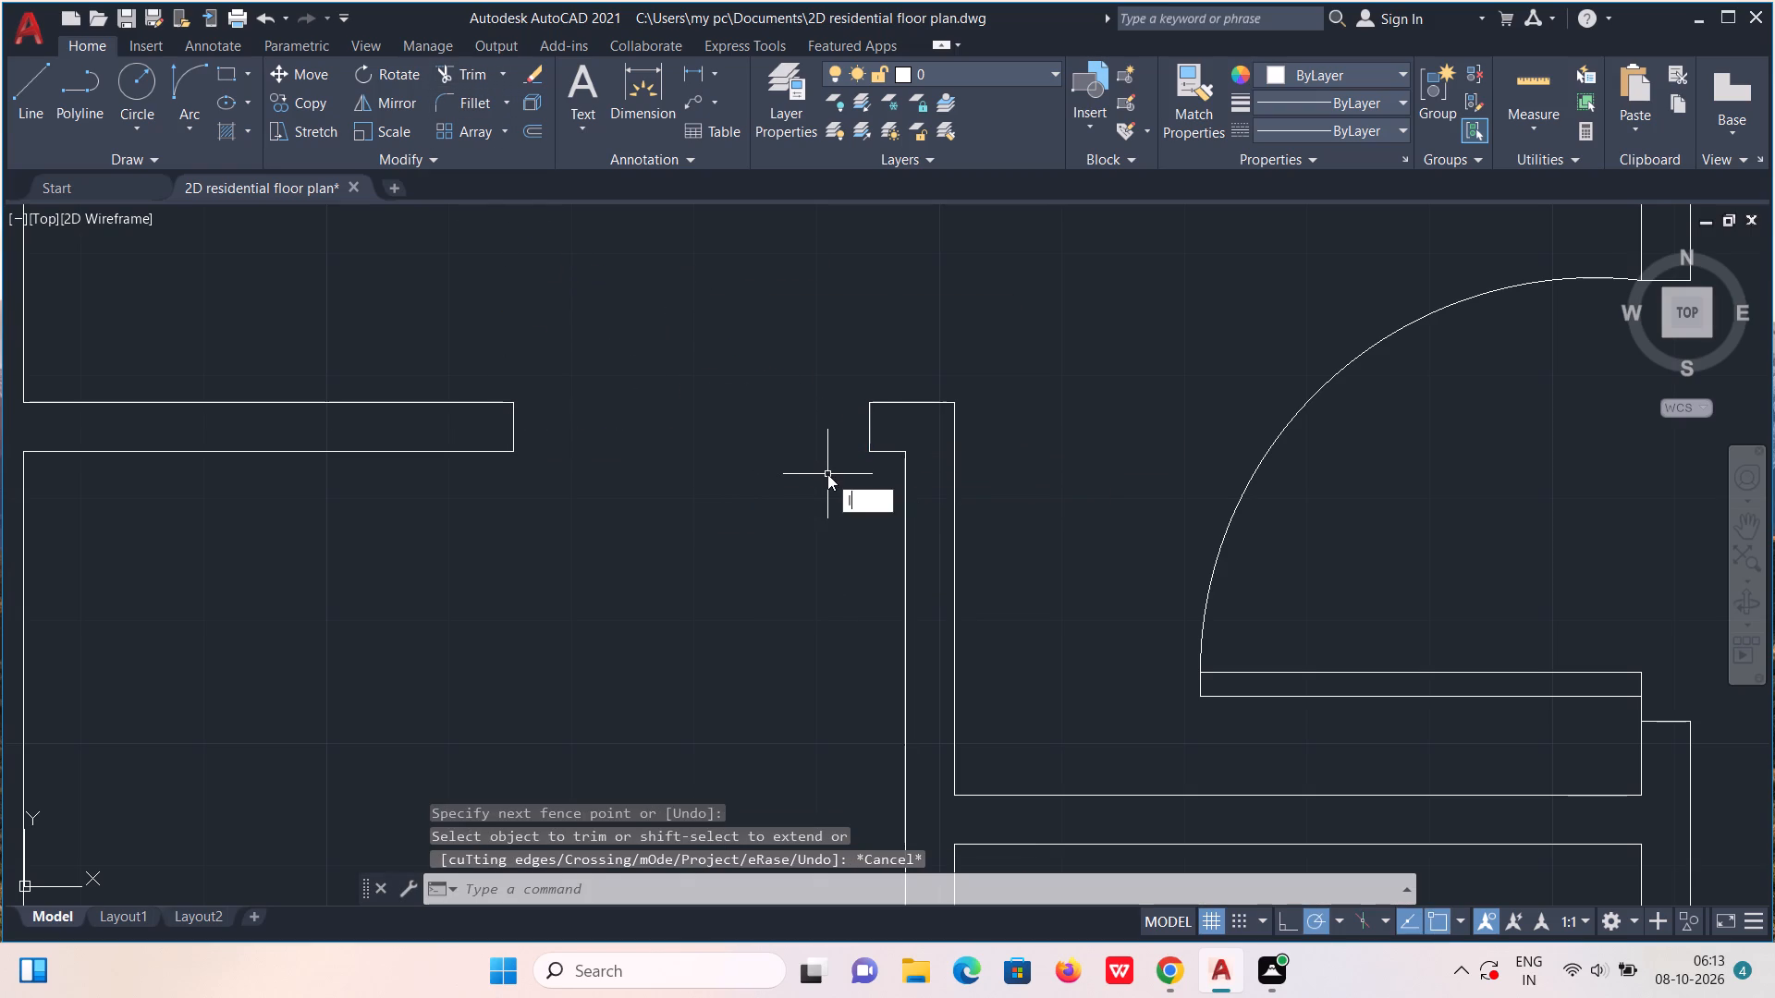
pyautogui.press('Return')
pyautogui.click(869, 453)
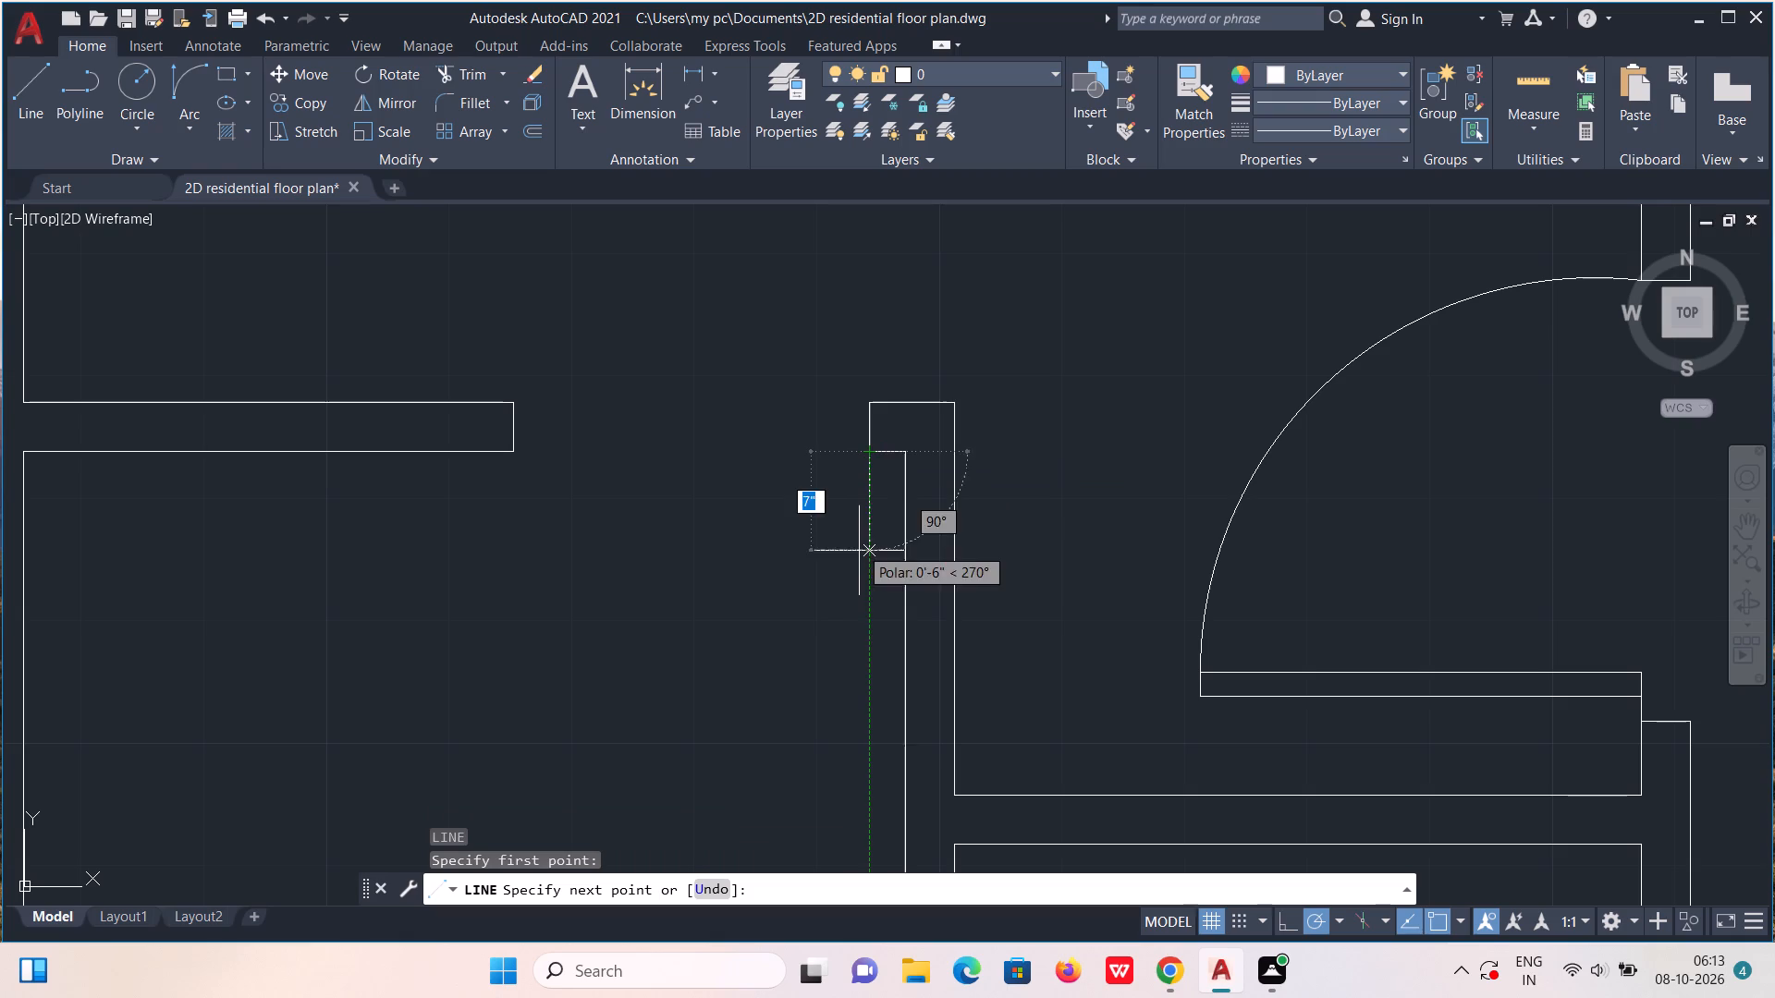
pyautogui.write('2\'5"')
pyautogui.press('Return')
pyautogui.moveTo(857, 640); pyautogui.dragTo(848, 525, button='middle')
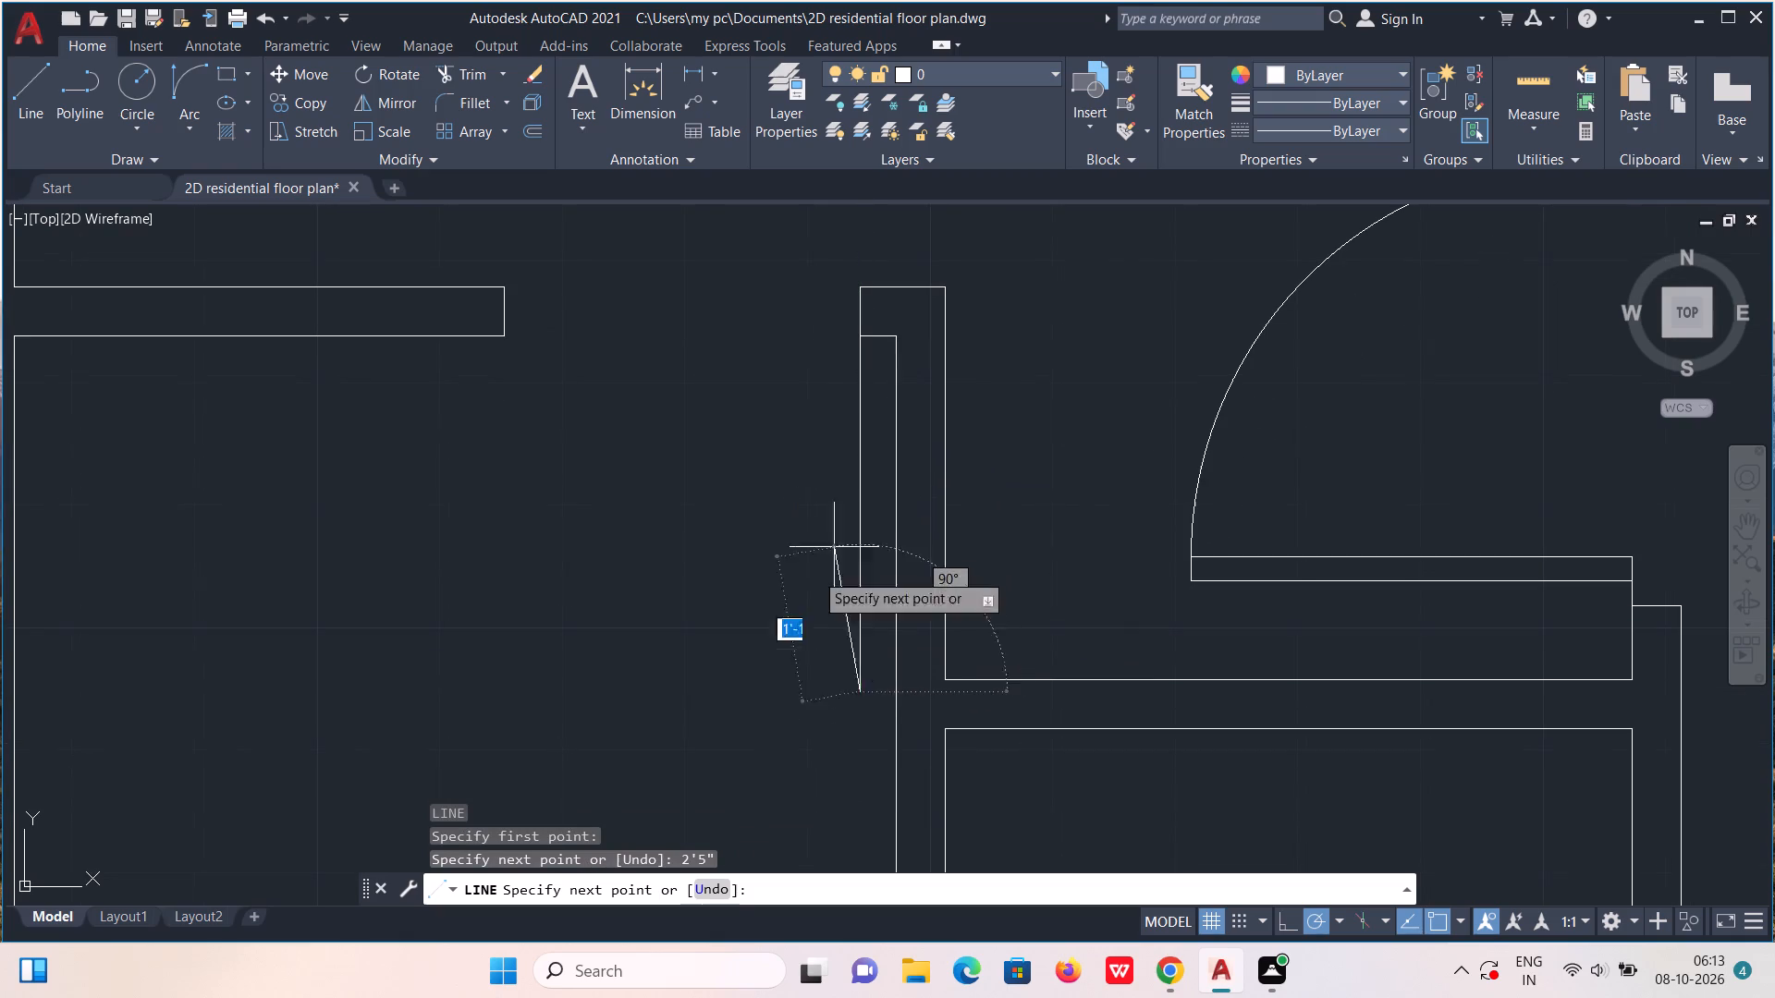
pyautogui.write('2"')
pyautogui.press('Return')
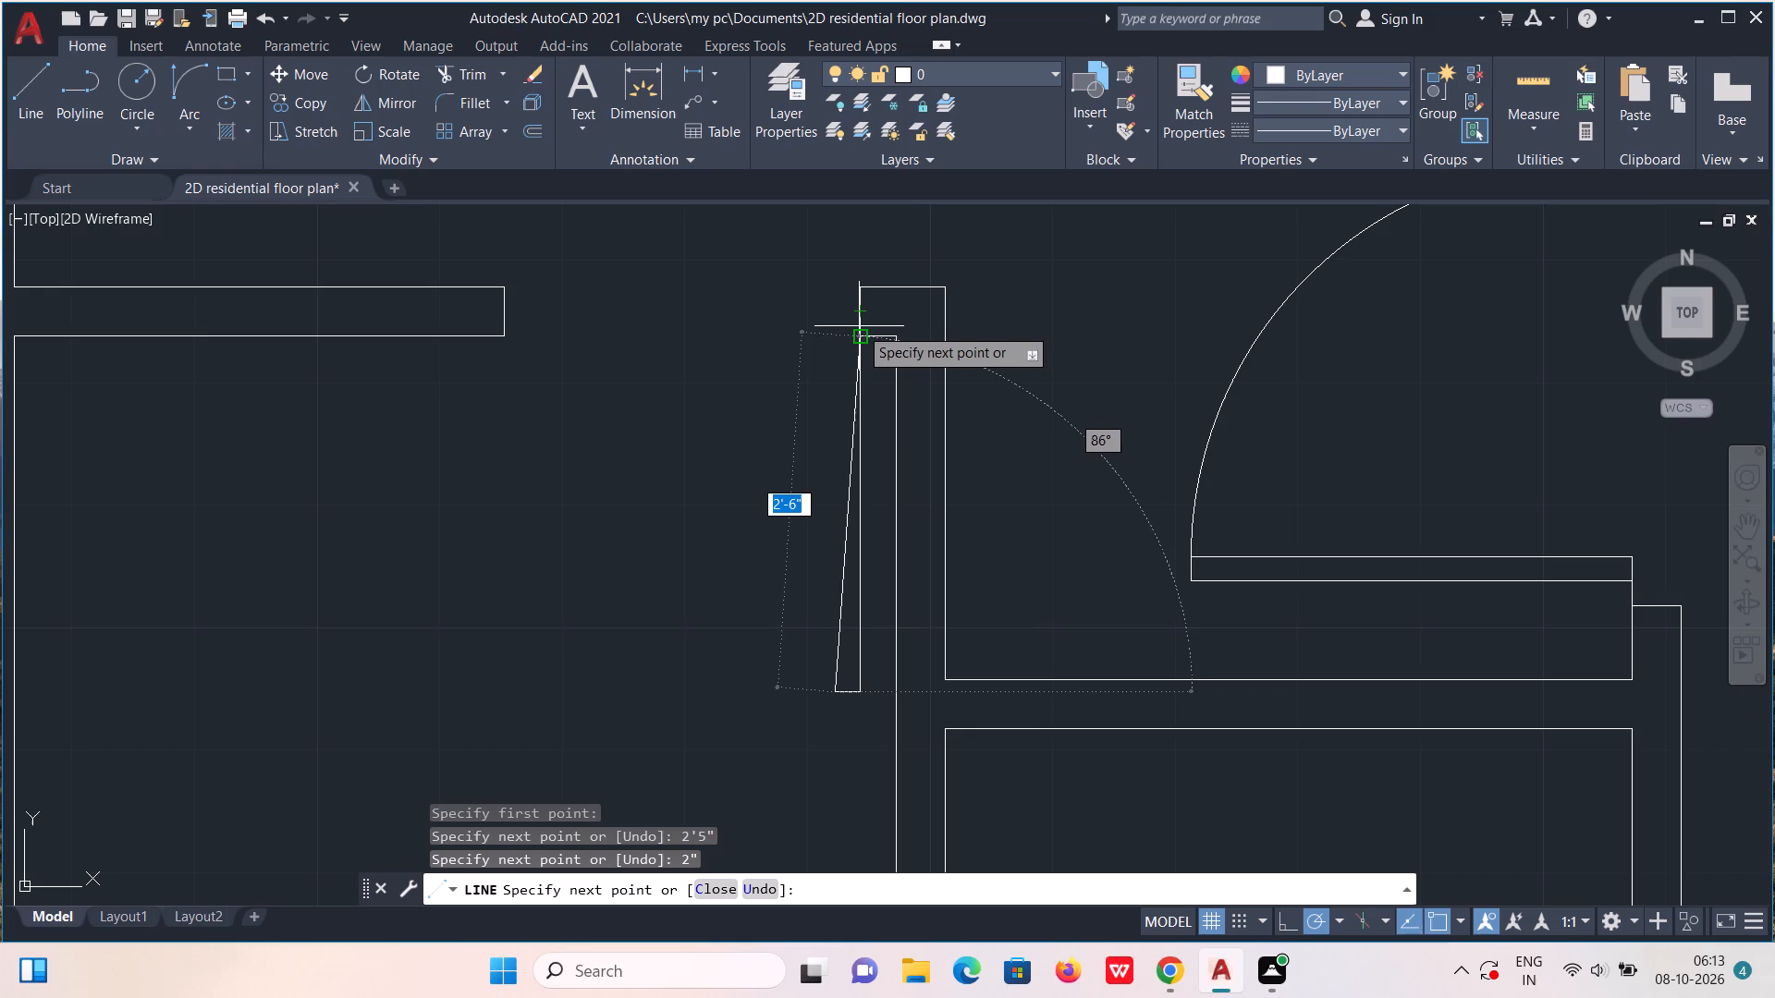
pyautogui.click(844, 335)
pyautogui.click(844, 335)
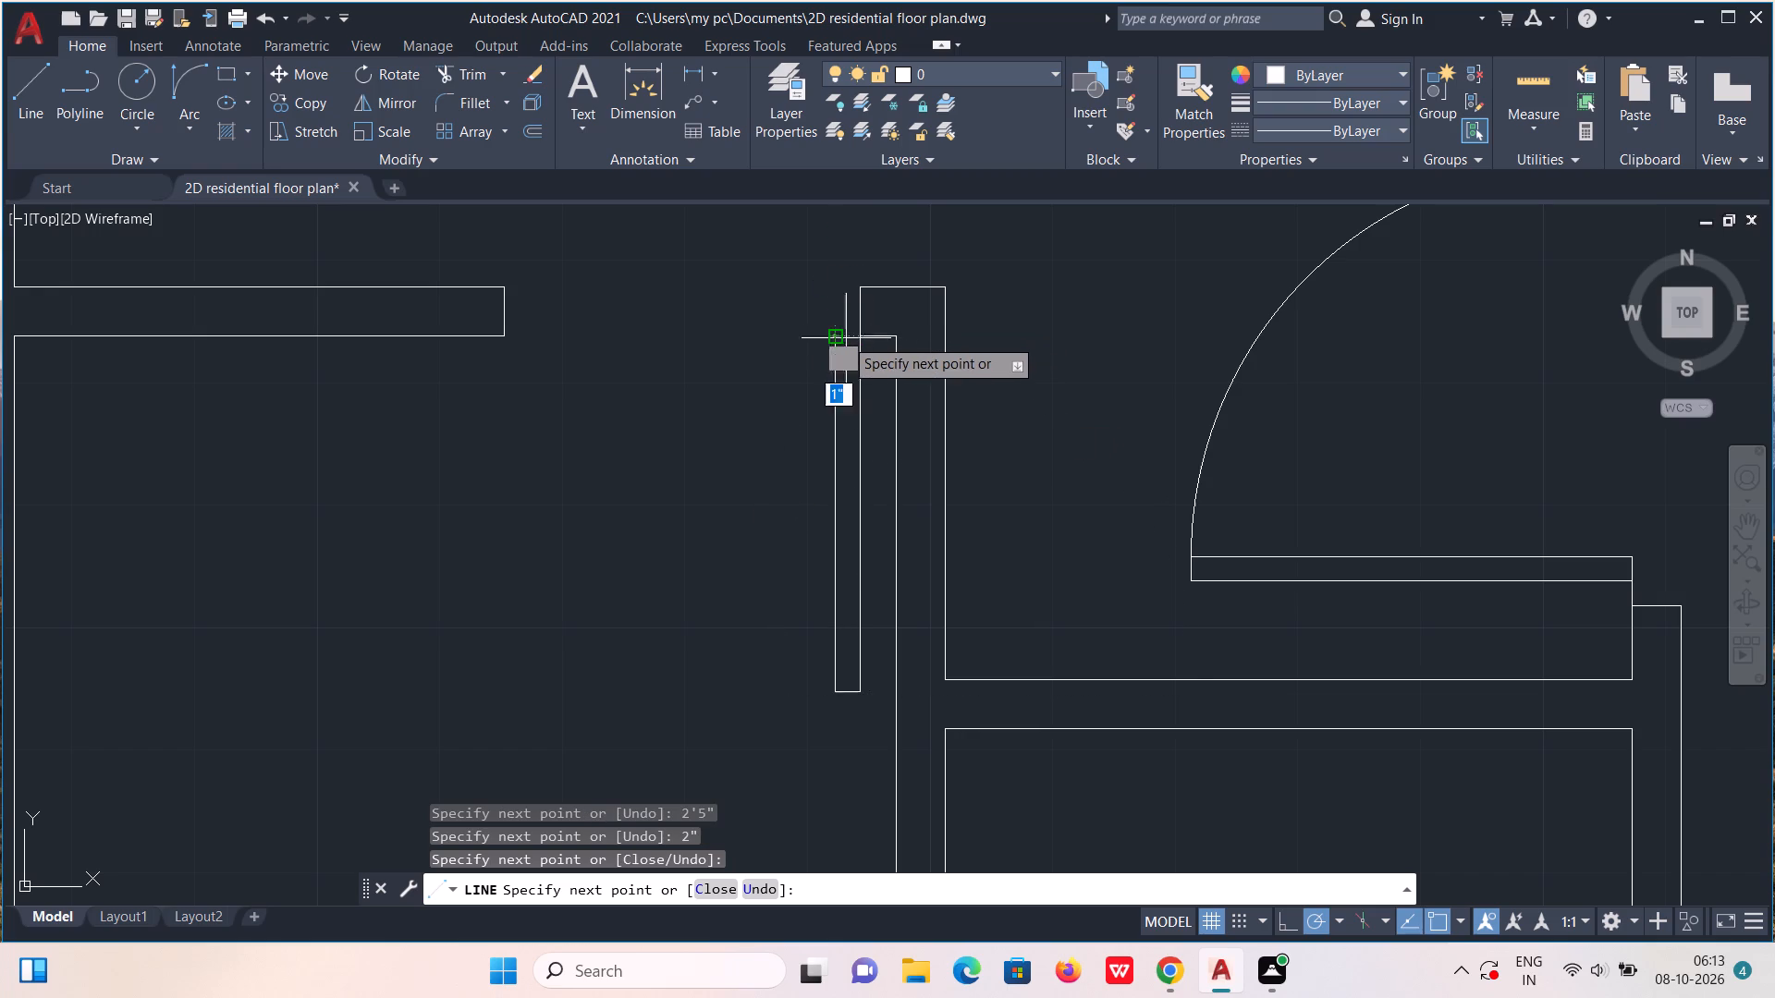
pyautogui.click(872, 341)
pyautogui.press('Escape')
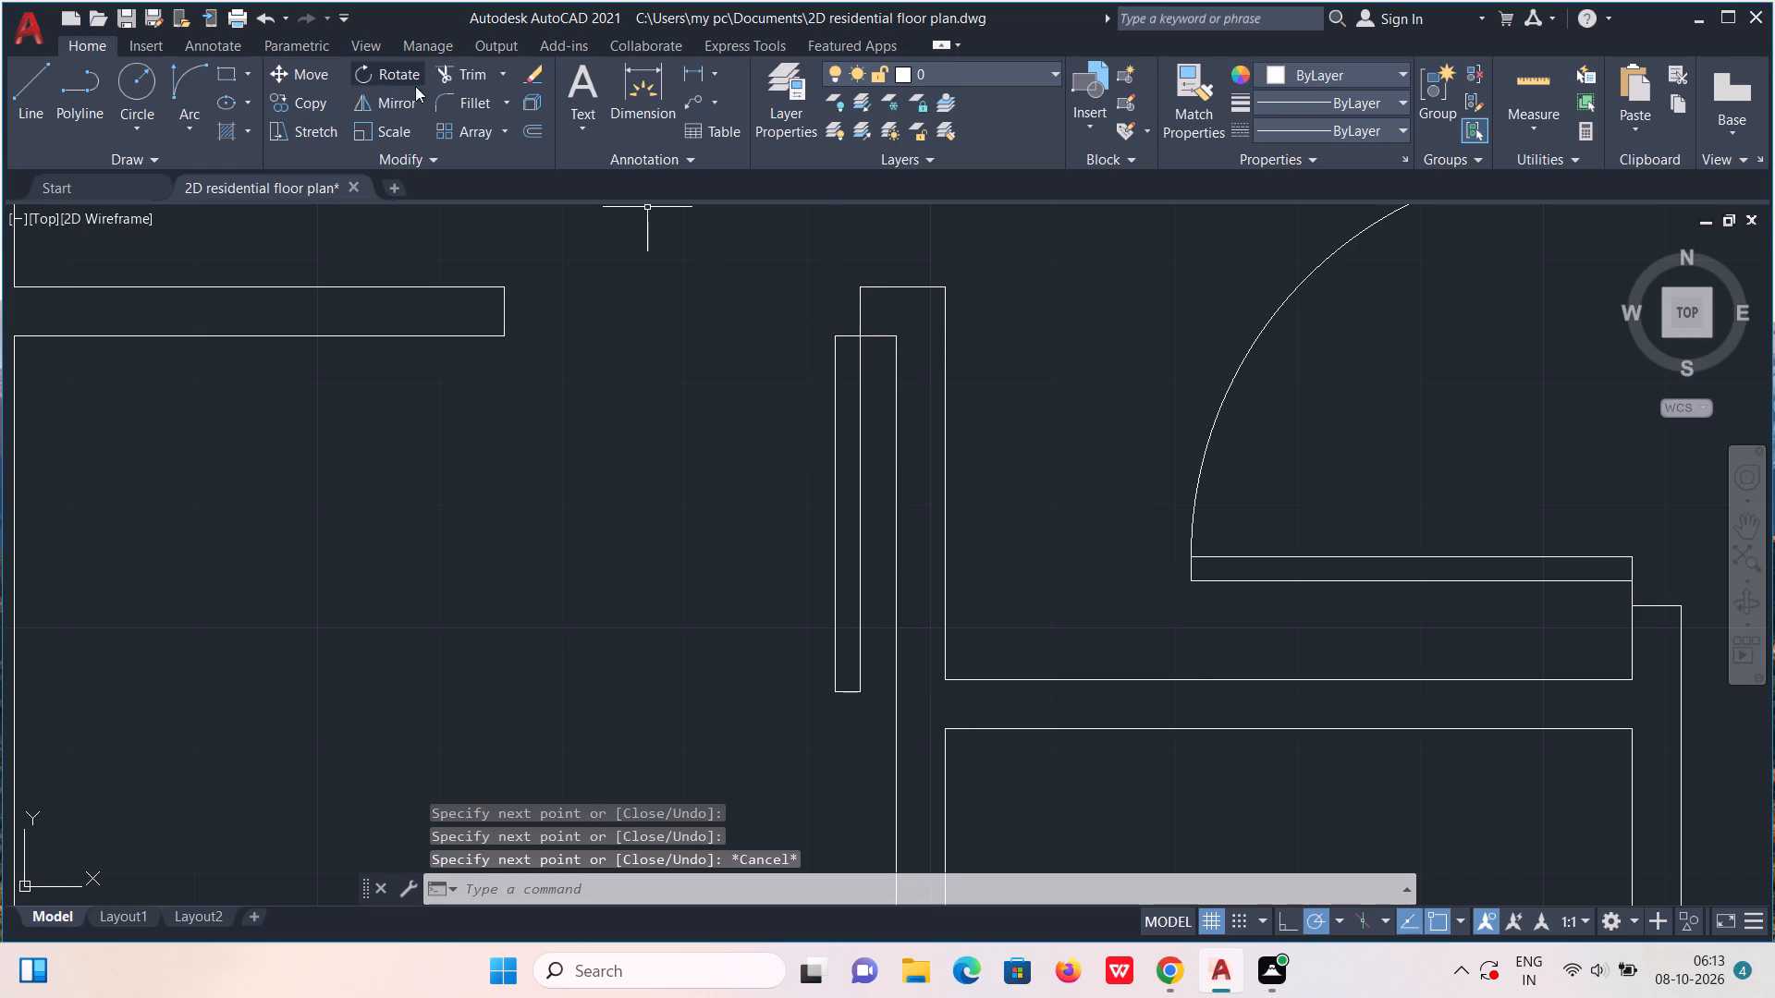
# Draw the door swing with a Start, End, Direction arc from the west jamb's south corner to the leaf's southwest corner, tangent south.
pyautogui.click(189, 78)
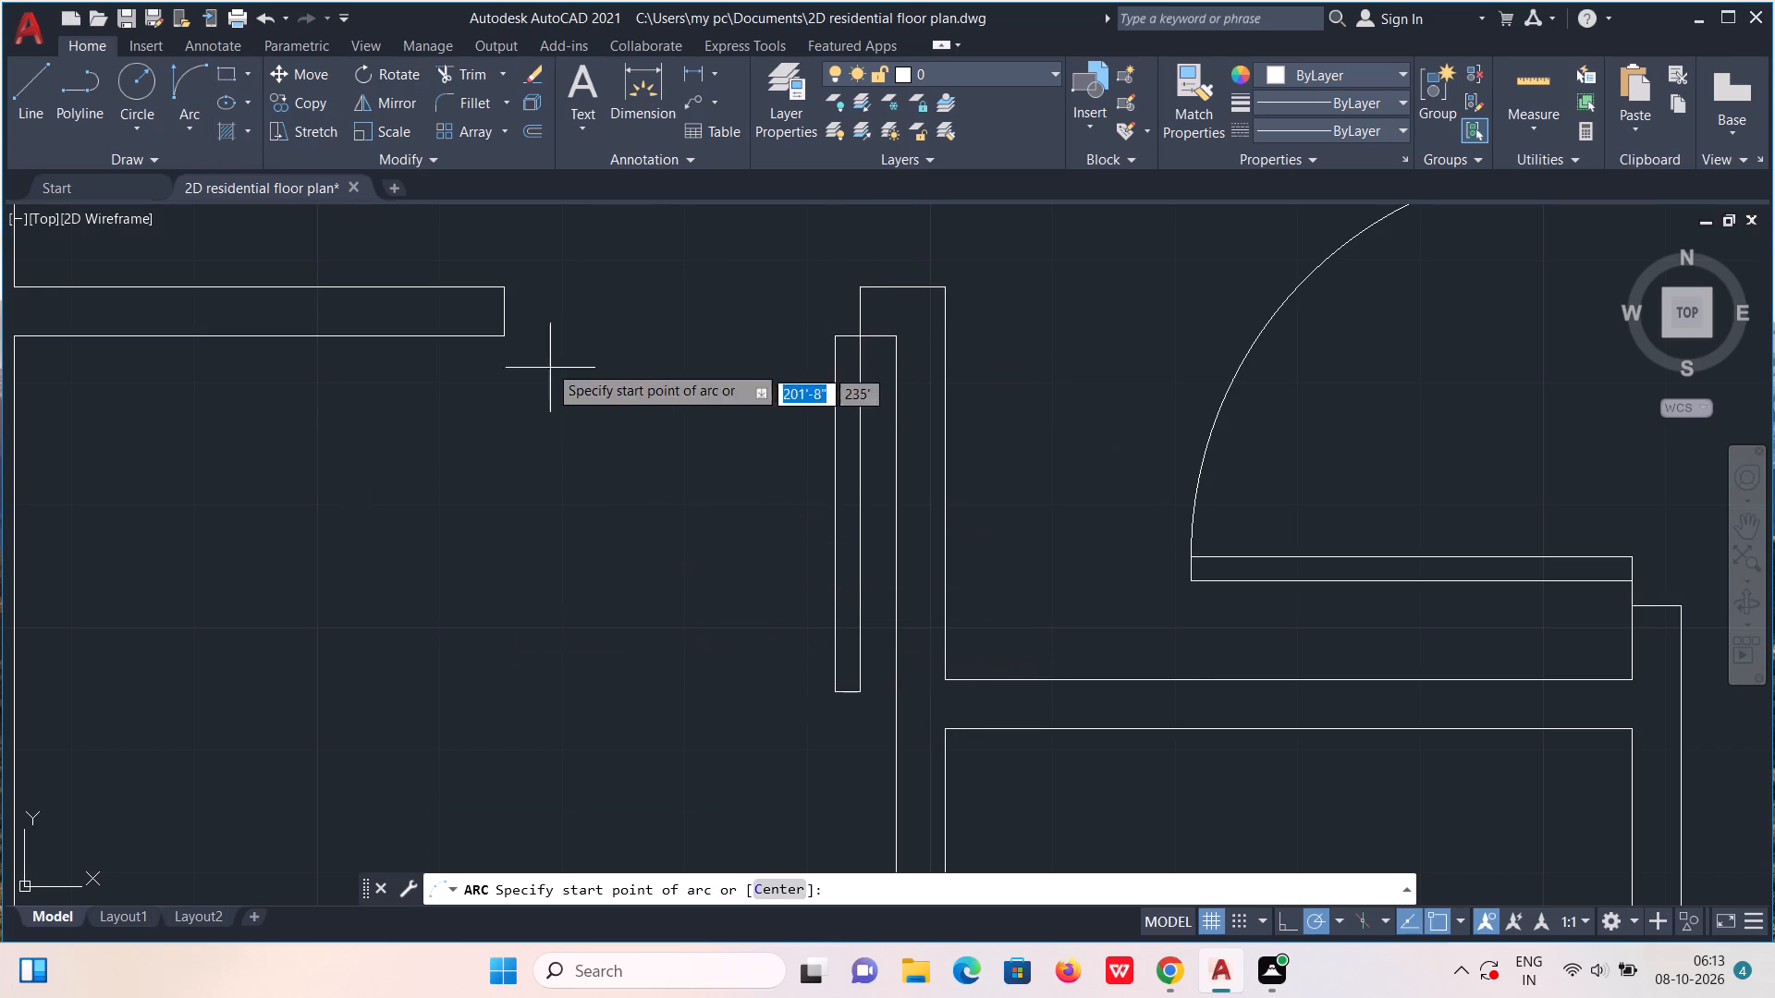
pyautogui.click(507, 337)
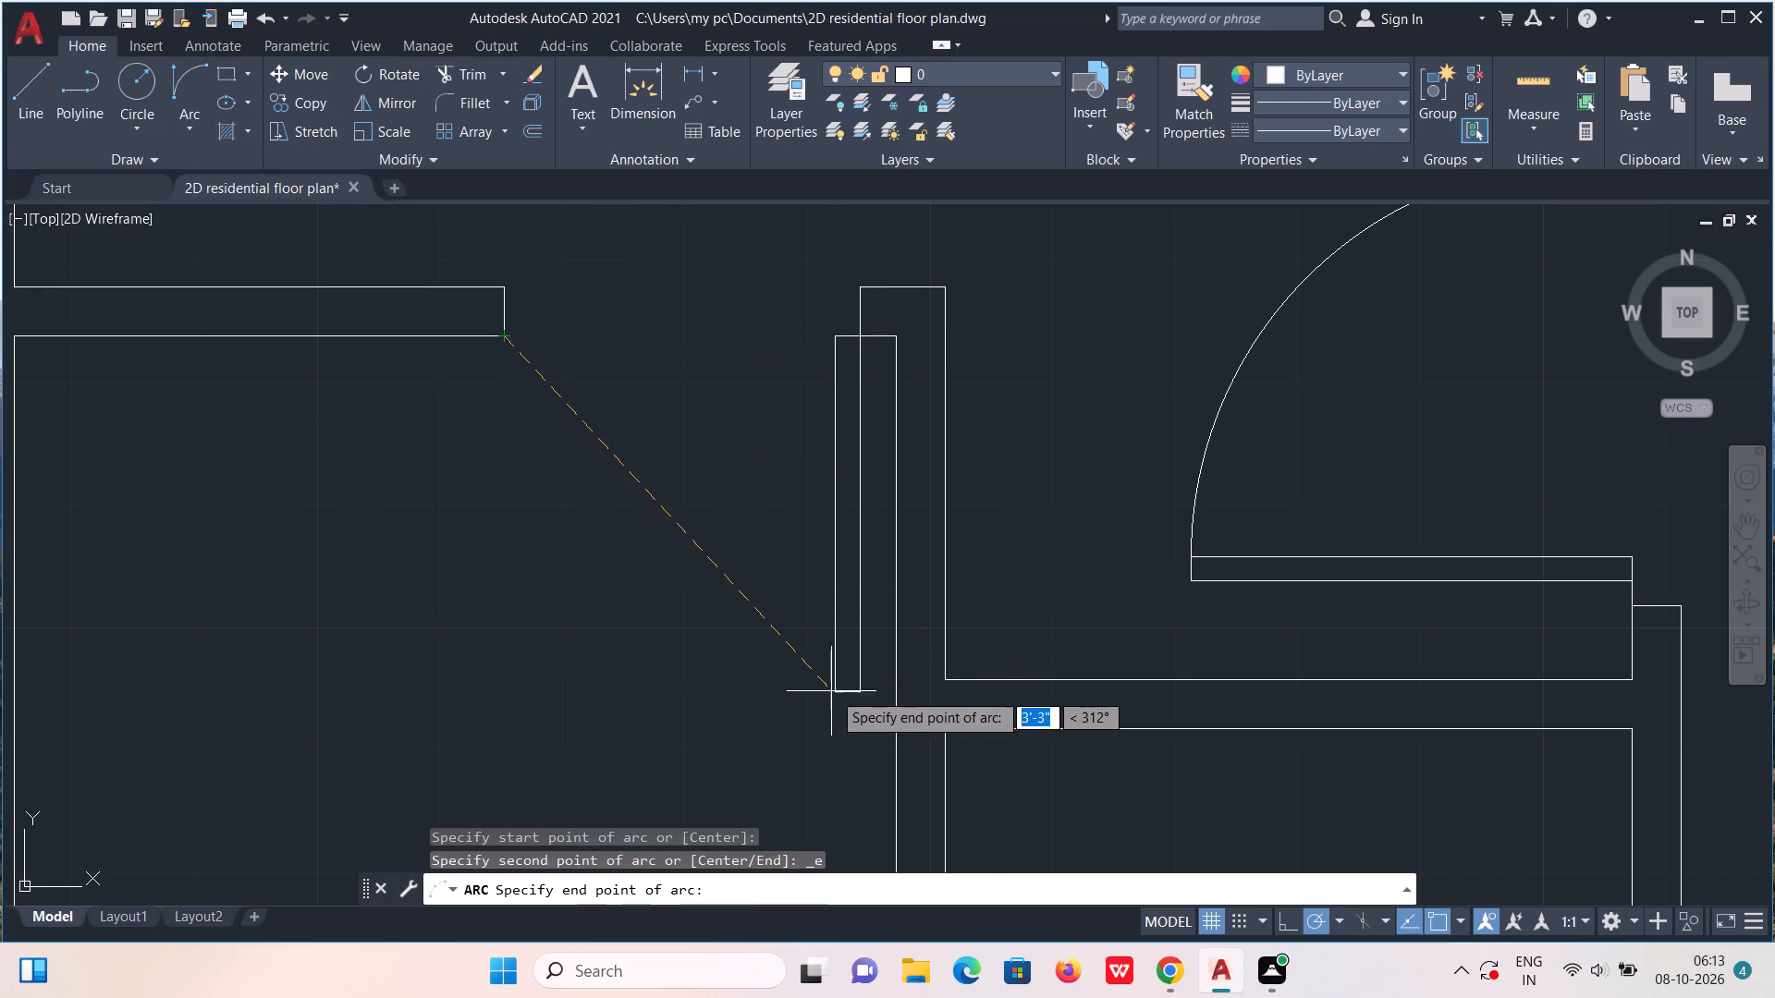
pyautogui.click(834, 691)
pyautogui.click(495, 696)
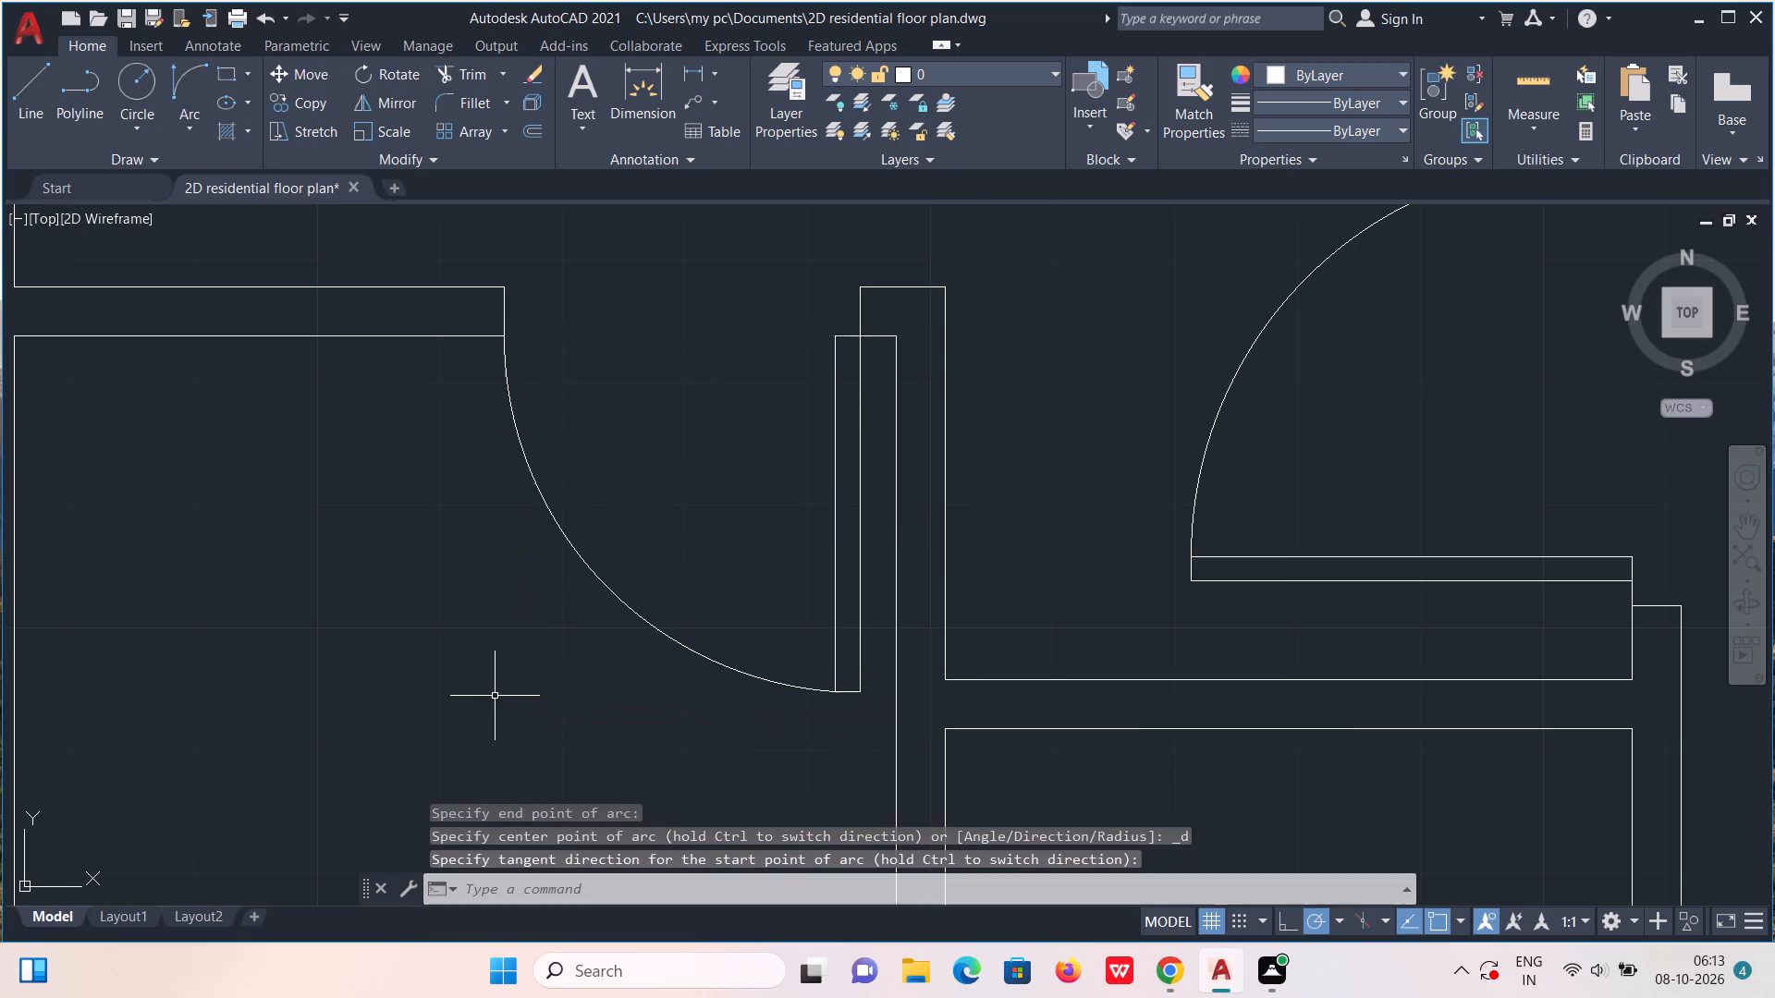
# Draw a cross line over the south wall of the adjacent small room to the east, starting from that room's inner southeast corner.
pyautogui.scroll(-2, 516, 696)
pyautogui.moveTo(625, 715); pyautogui.dragTo(692, 484, button='middle')
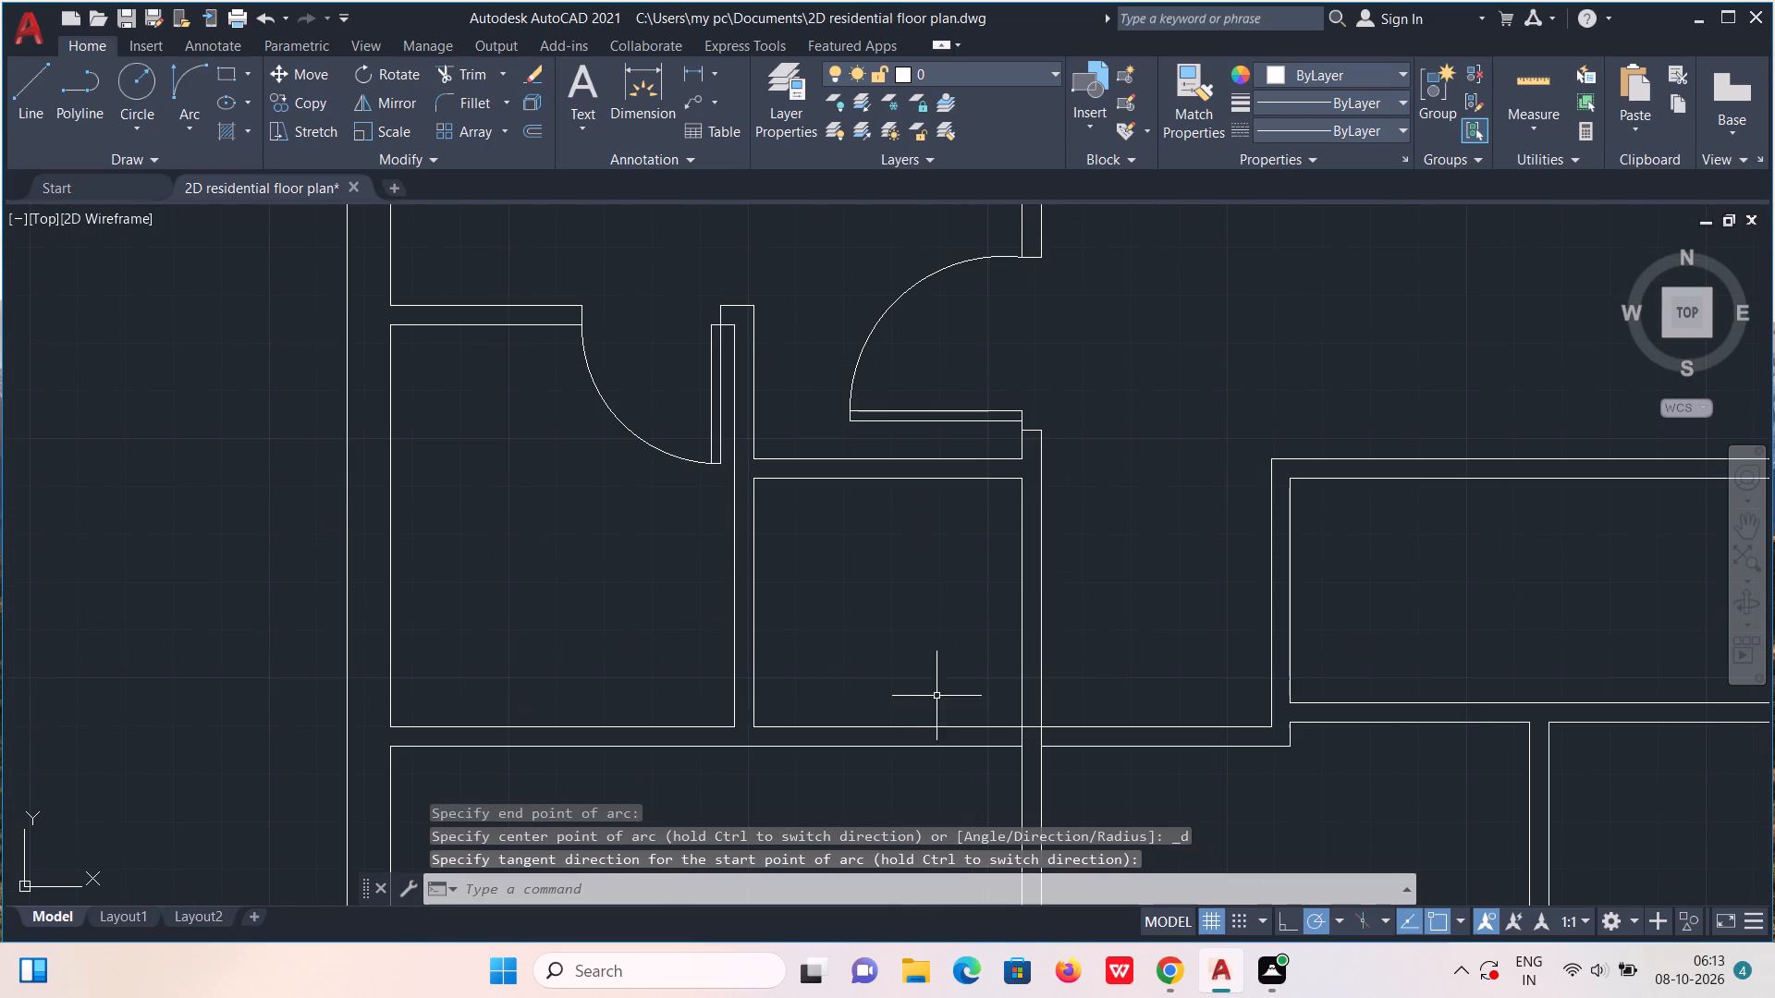
pyautogui.moveTo(985, 717); pyautogui.dragTo(913, 507, button='middle')
pyautogui.scroll(3, 988, 534)
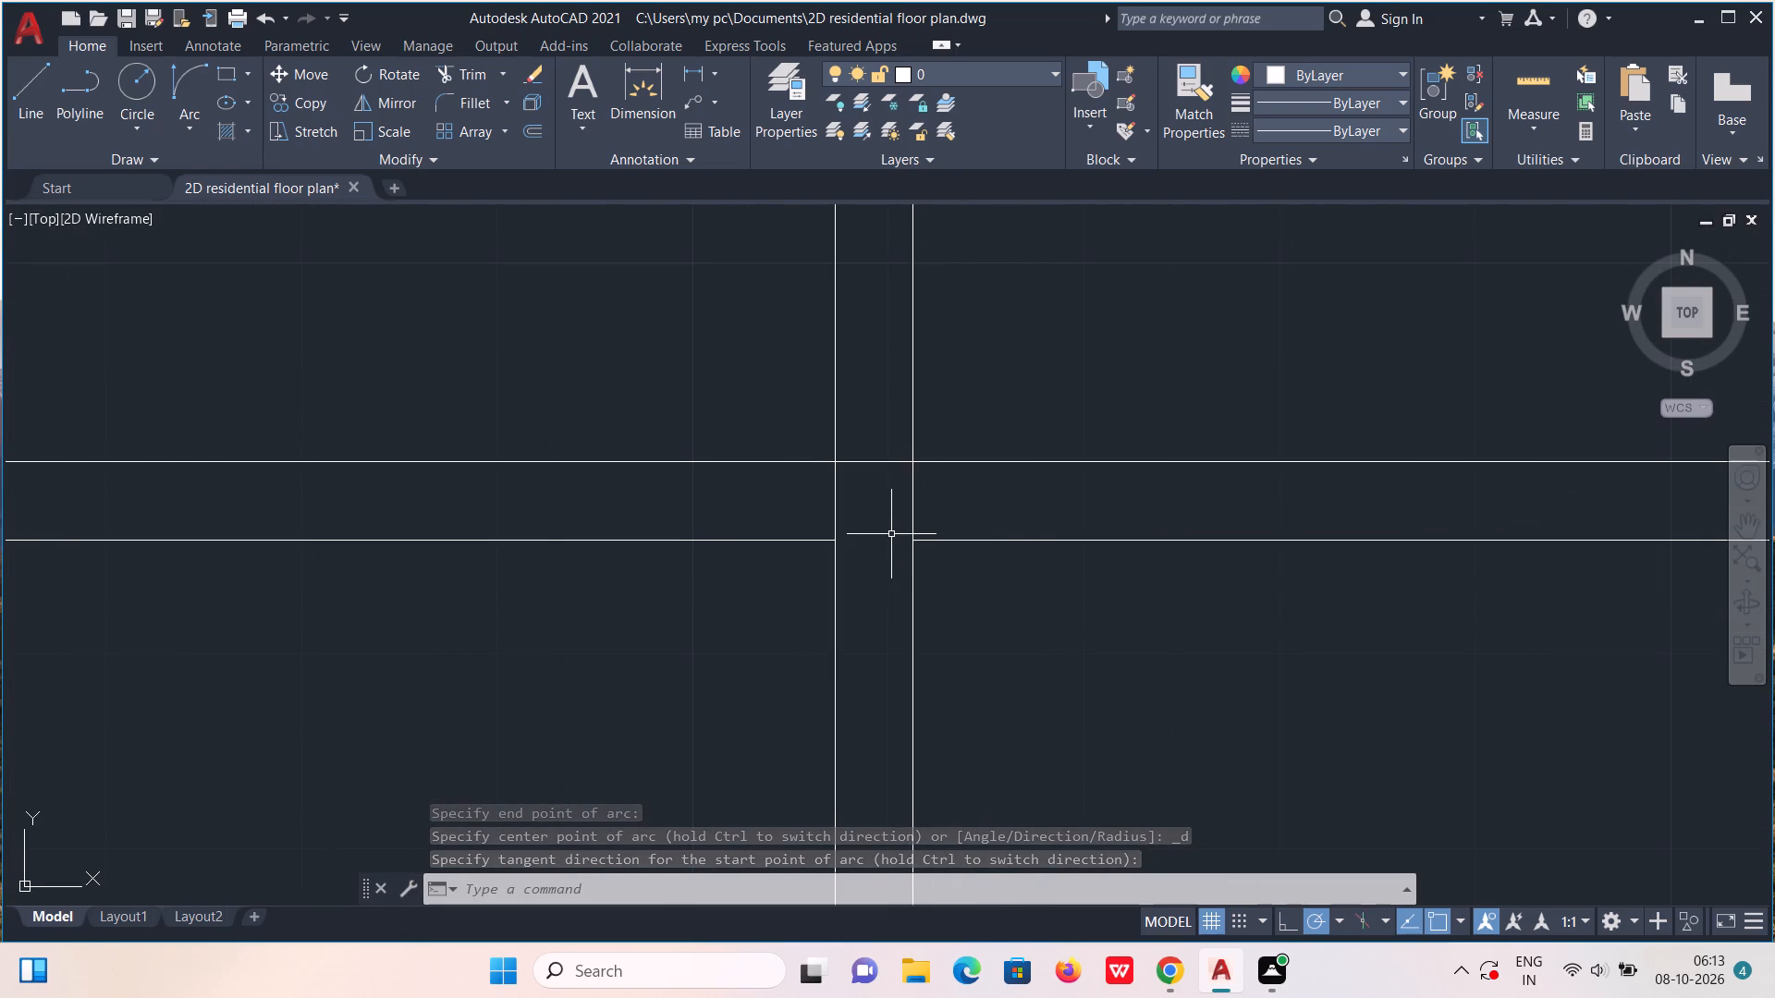
pyautogui.press('l')
pyautogui.press('Return')
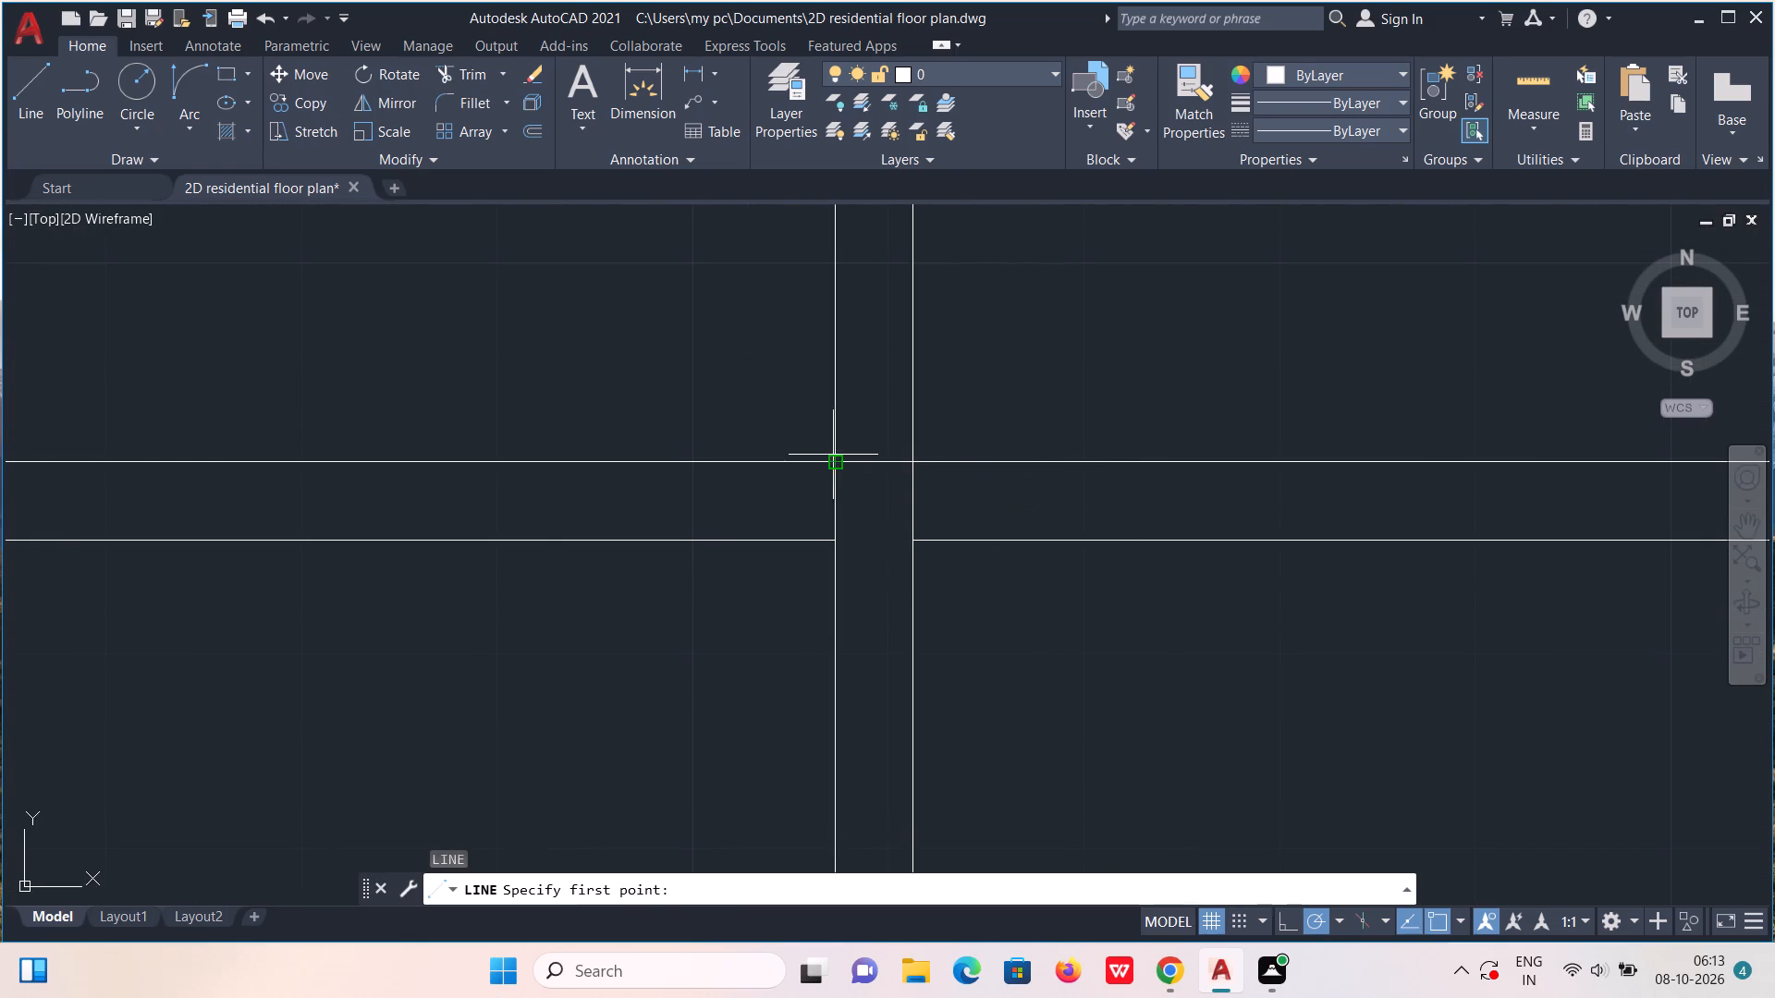
pyautogui.click(833, 462)
pyautogui.click(836, 545)
pyautogui.press('Escape')
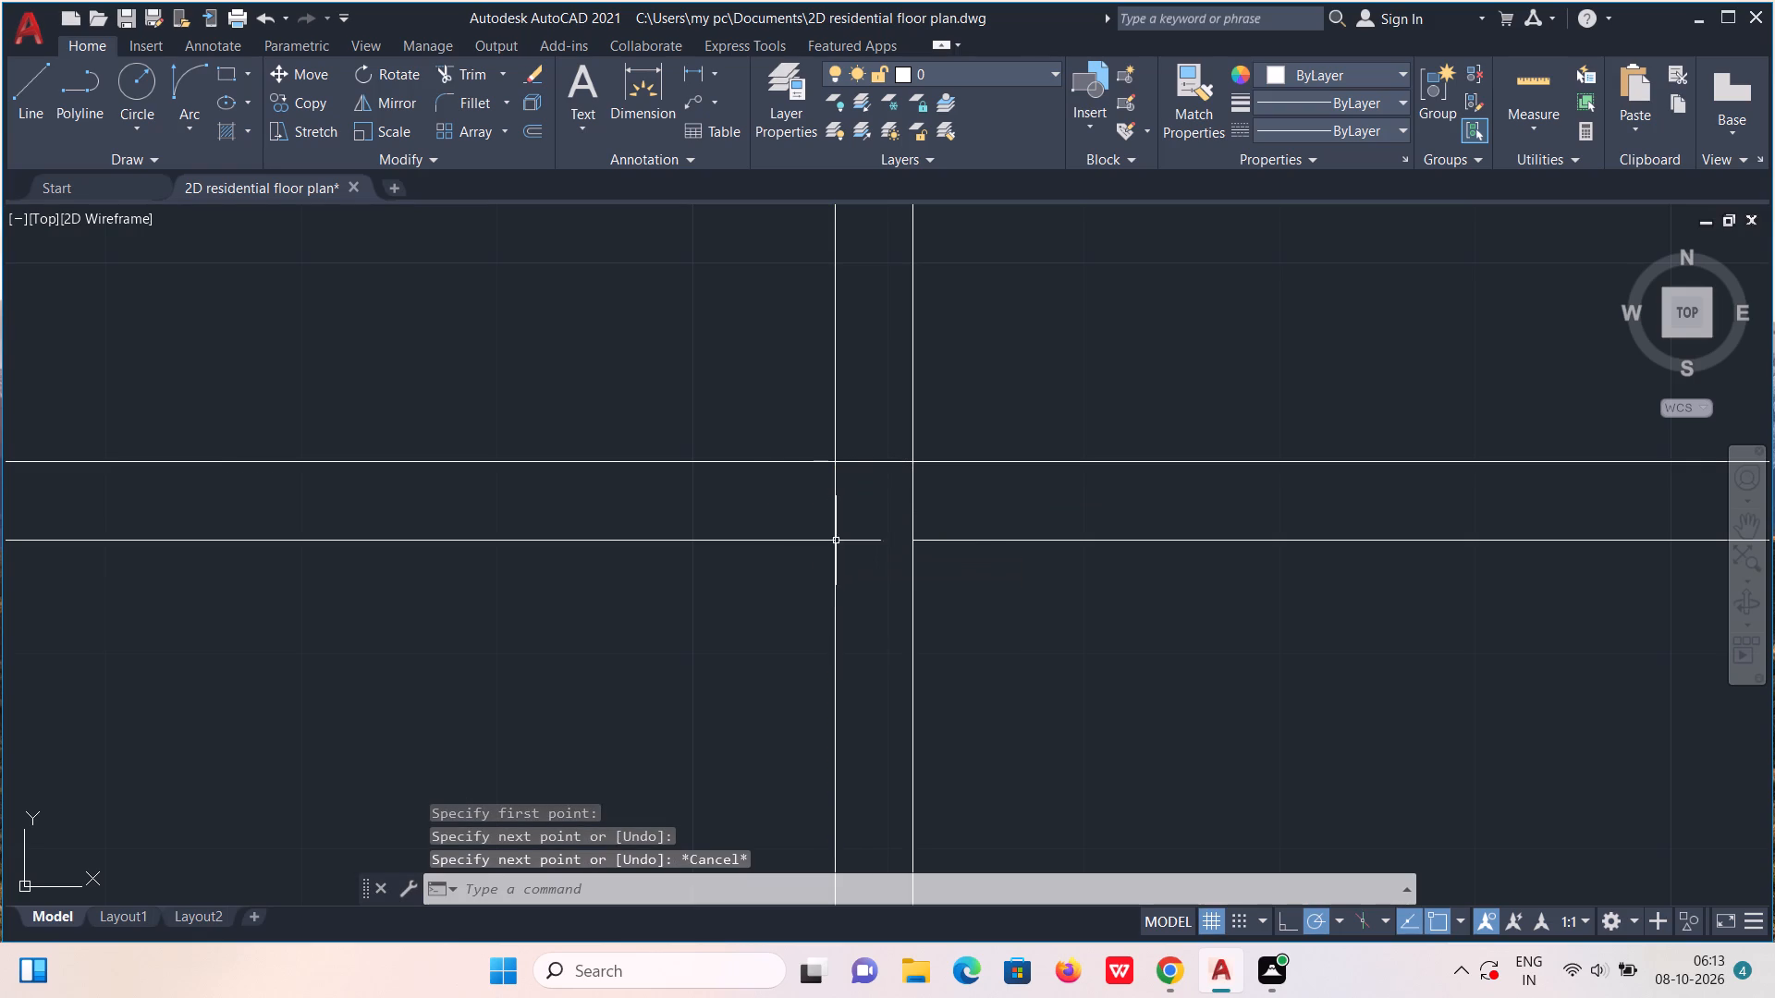
# Move the new cross line 3" west along the room's south wall.
pyautogui.click(837, 516)
pyautogui.press('m')
pyautogui.press('Return')
pyautogui.click(837, 516)
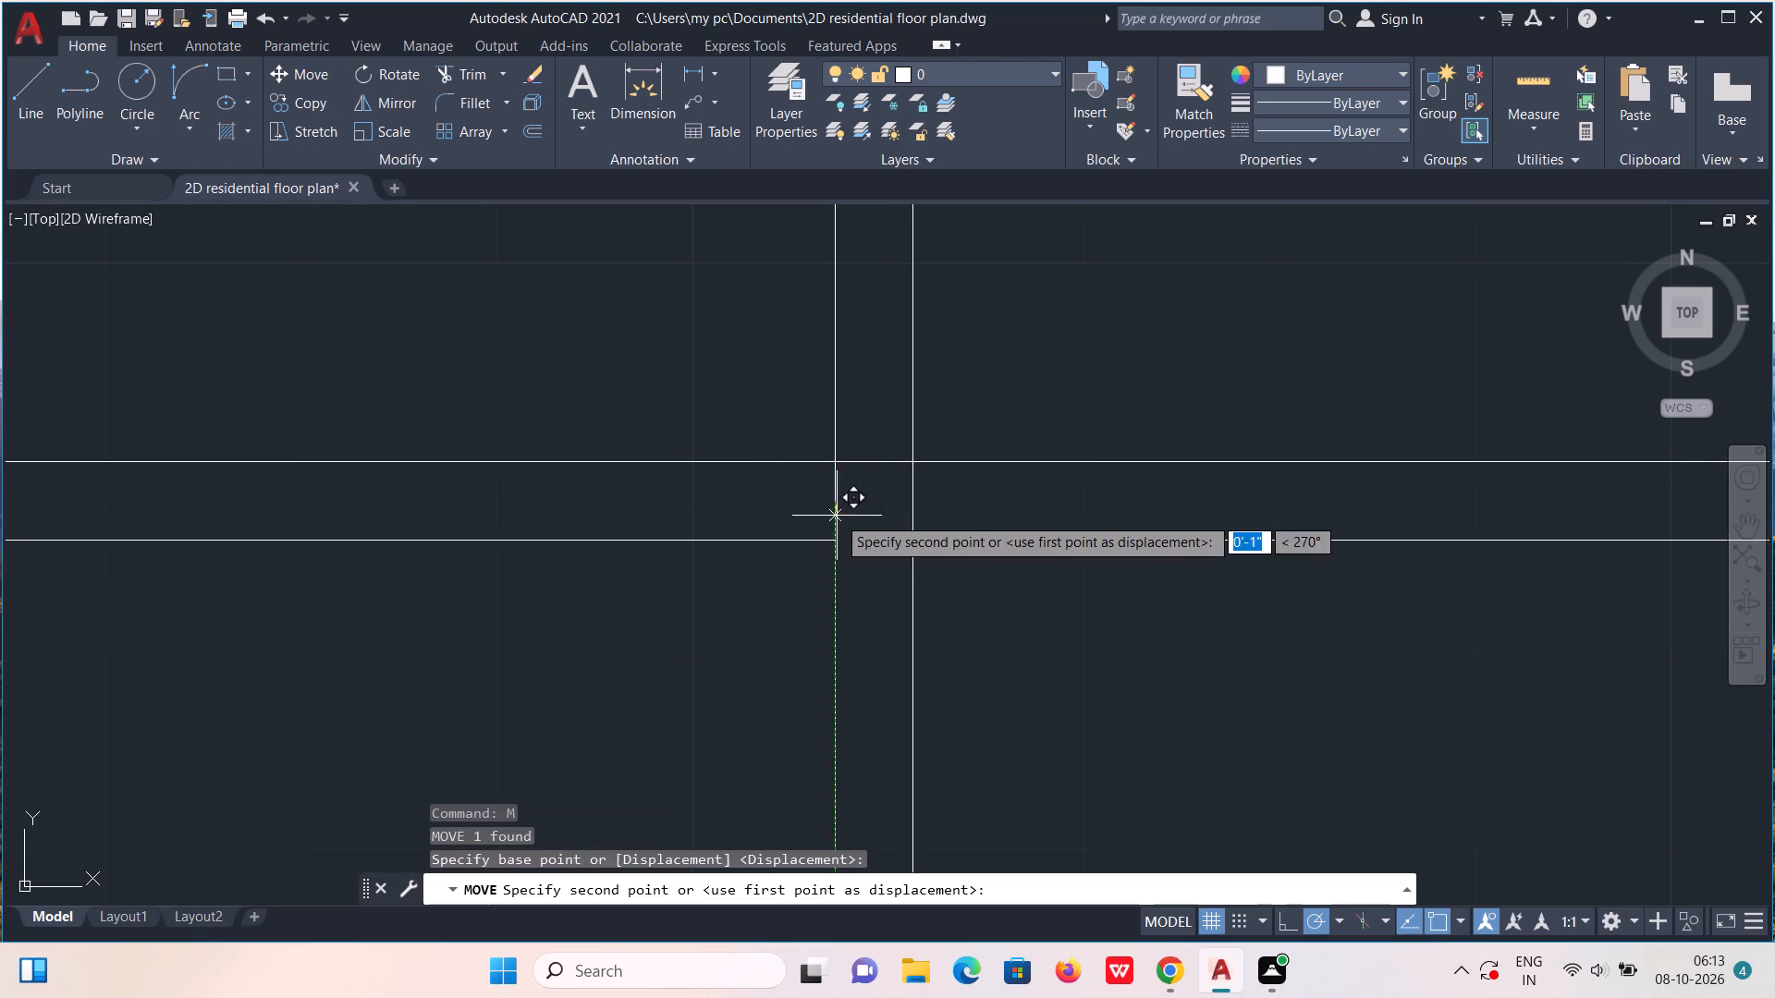
pyautogui.write('3"')
pyautogui.press('Return')
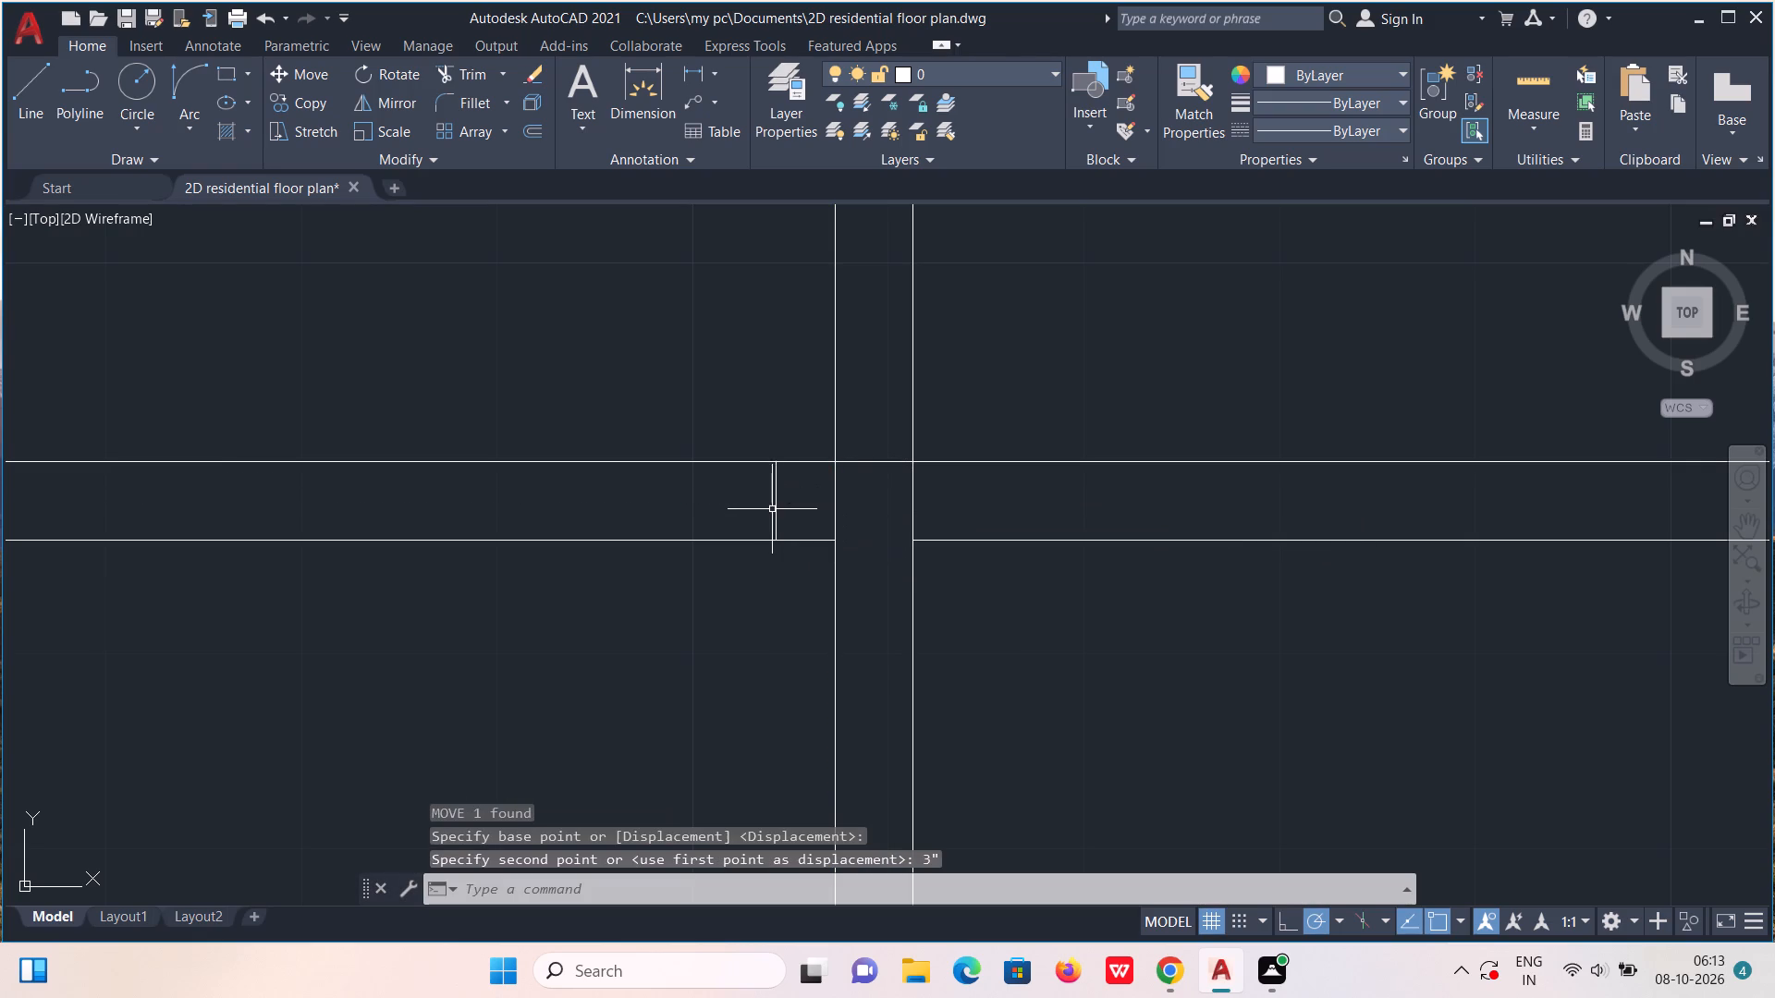
# Copy the moved cross line 3' to the west along the same wall.
pyautogui.click(778, 502)
pyautogui.write('co')
pyautogui.press('Return')
pyautogui.click(778, 502)
pyautogui.write("3'")
pyautogui.press('Return')
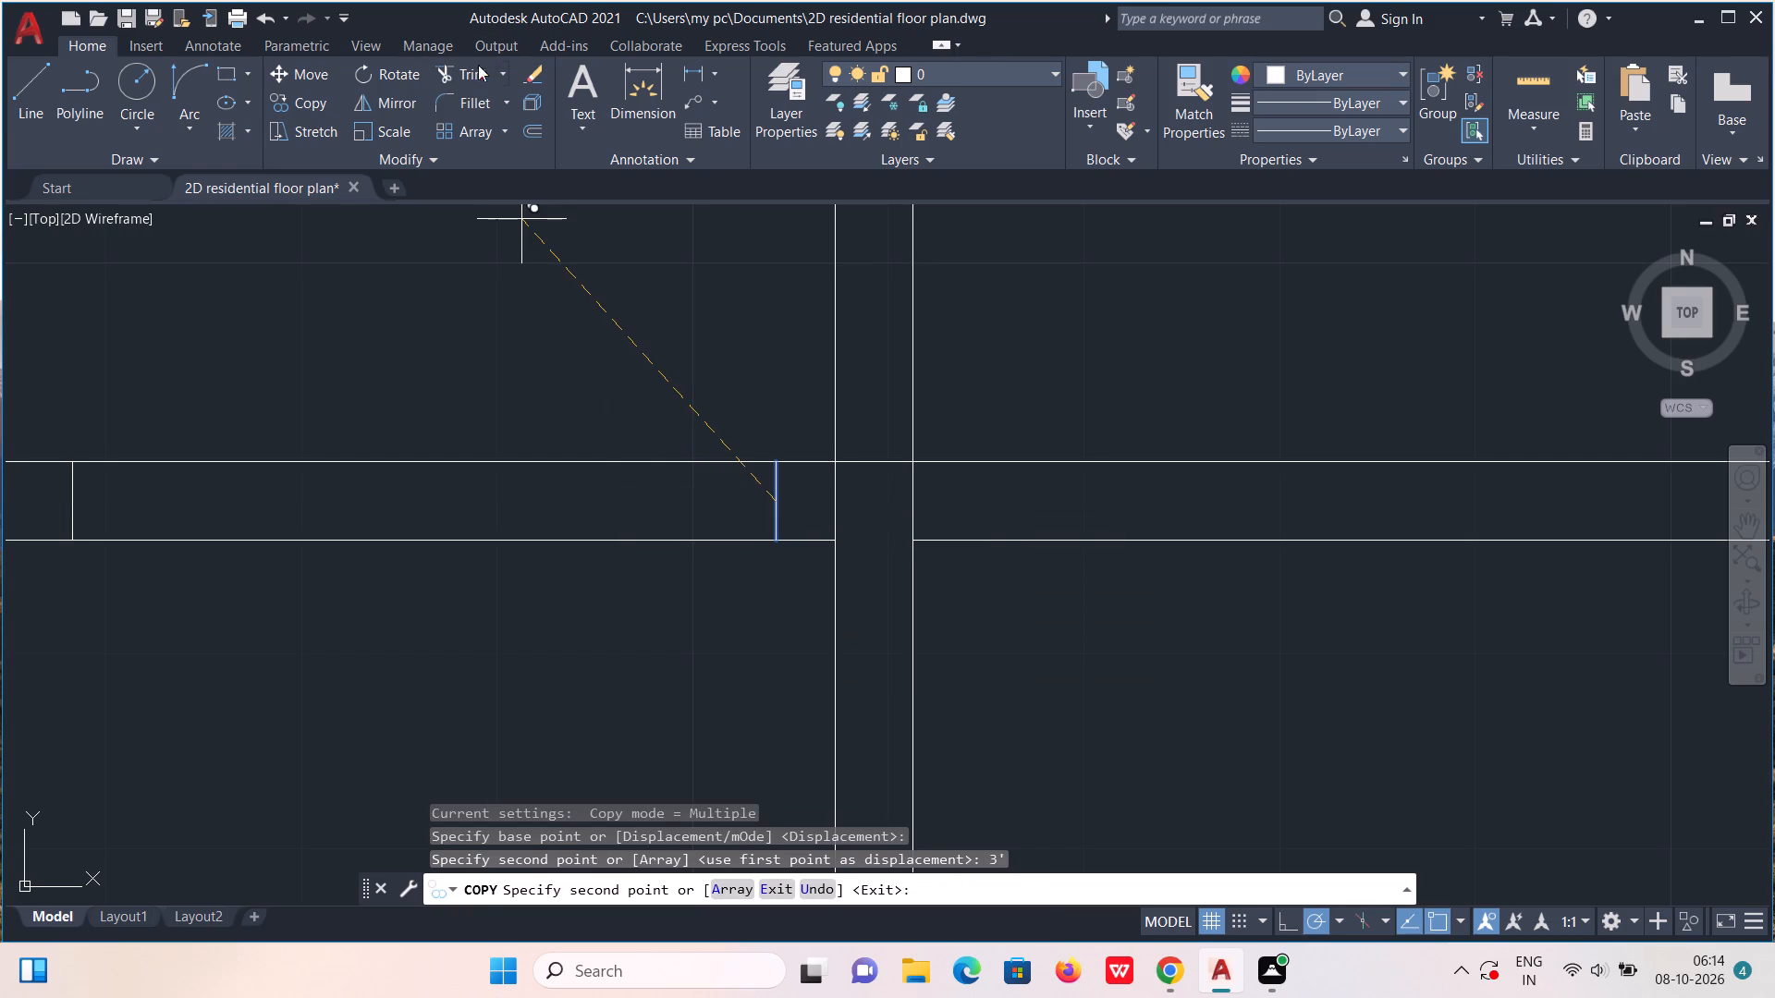
# Trim the wall lines between the two cross lines to open the doorway, and clear the lines crossing inside the wall junction just east.
pyautogui.click(467, 68)
pyautogui.moveTo(489, 269); pyautogui.dragTo(582, 617)
pyautogui.moveTo(866, 449); pyautogui.dragTo(865, 497)
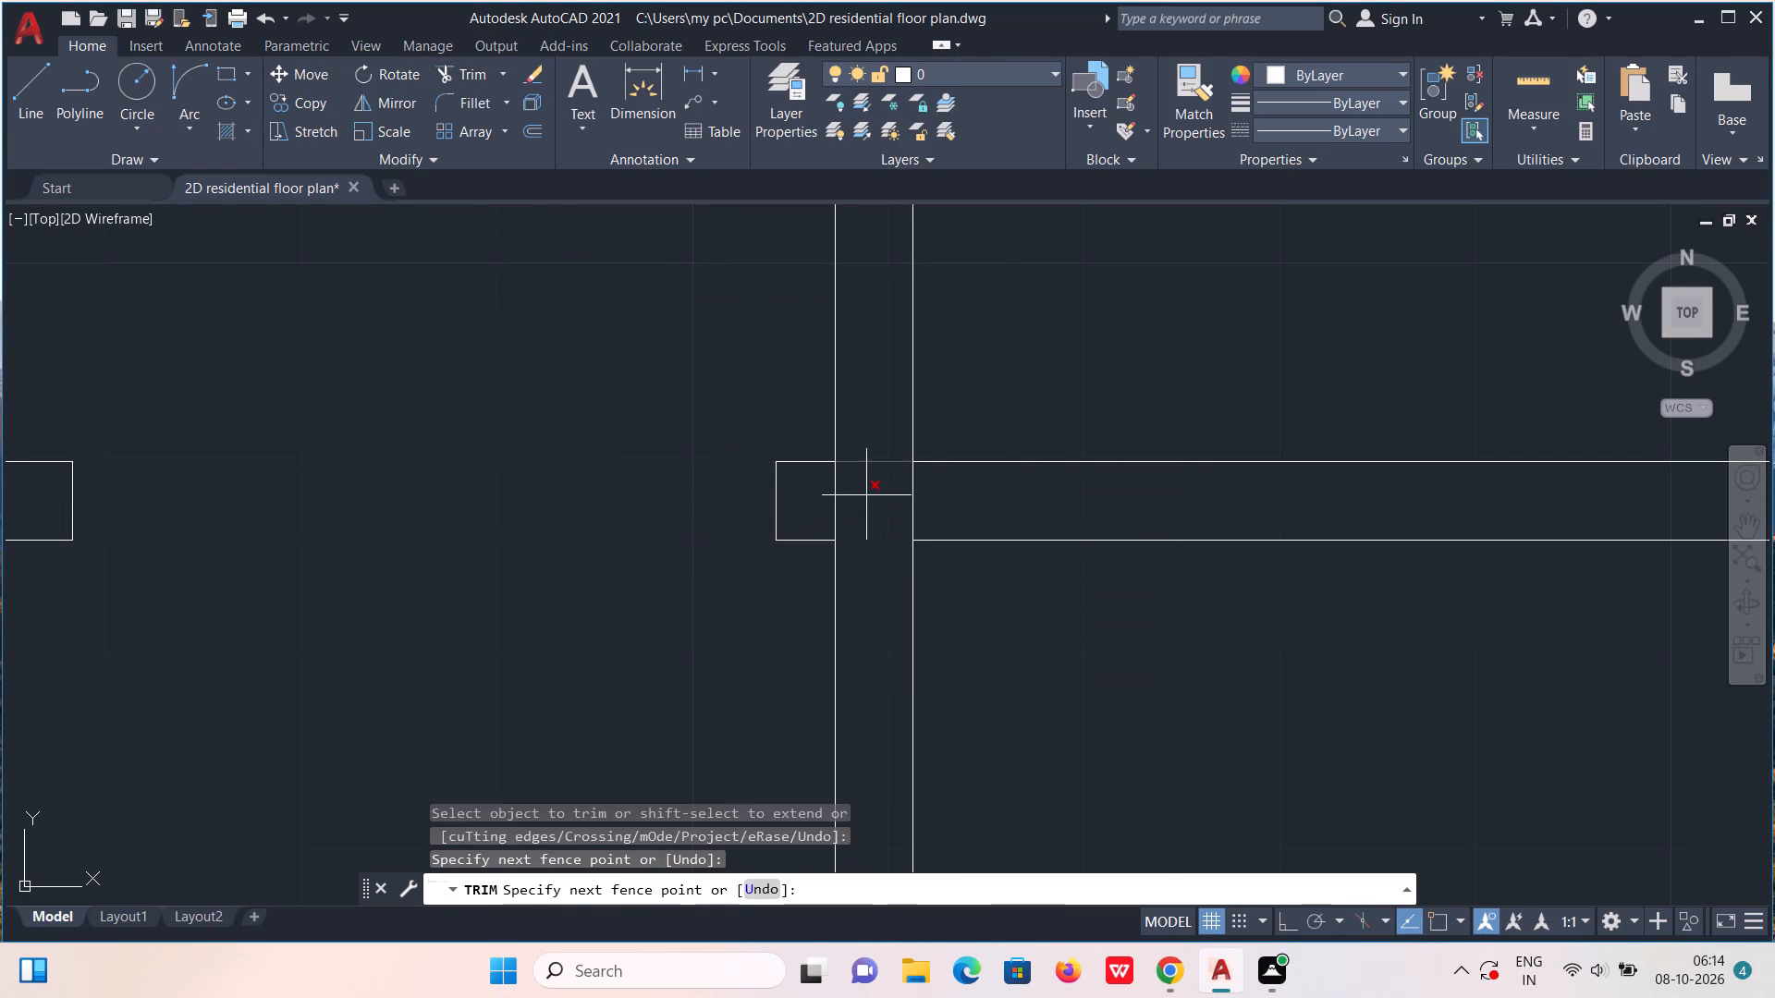
pyautogui.moveTo(865, 497); pyautogui.dragTo(965, 512)
pyautogui.scroll(-3, 961, 491)
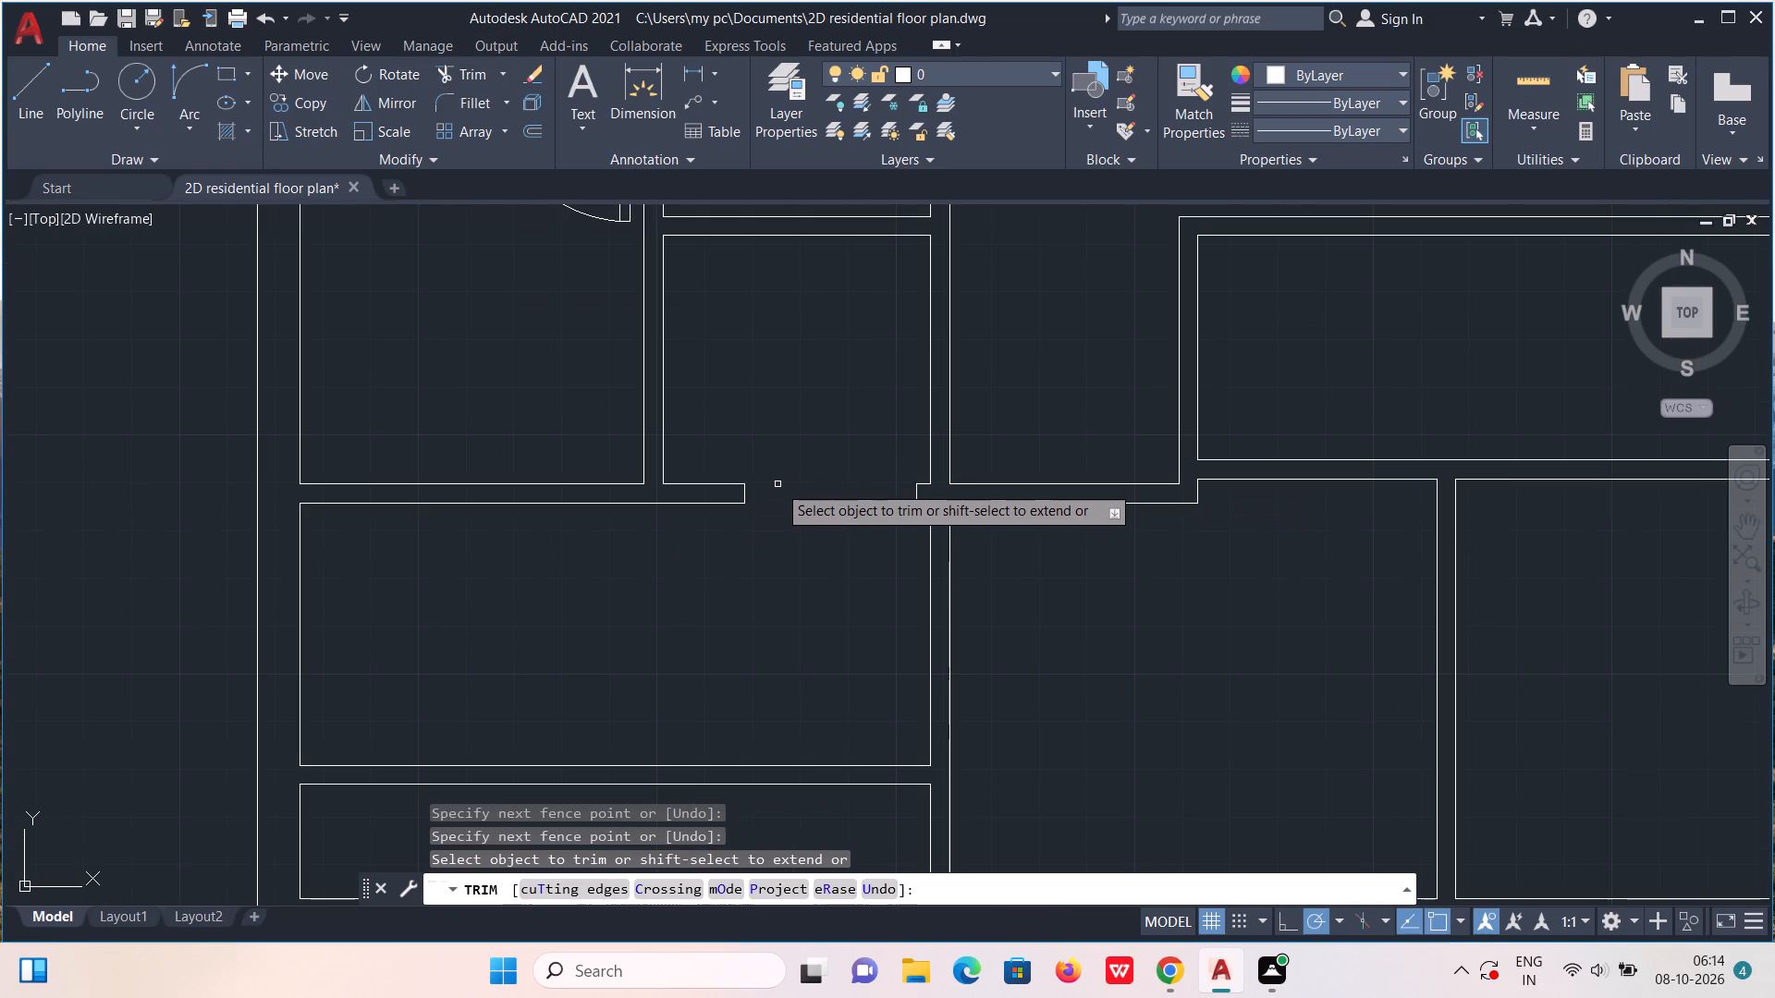
pyautogui.press('Escape')
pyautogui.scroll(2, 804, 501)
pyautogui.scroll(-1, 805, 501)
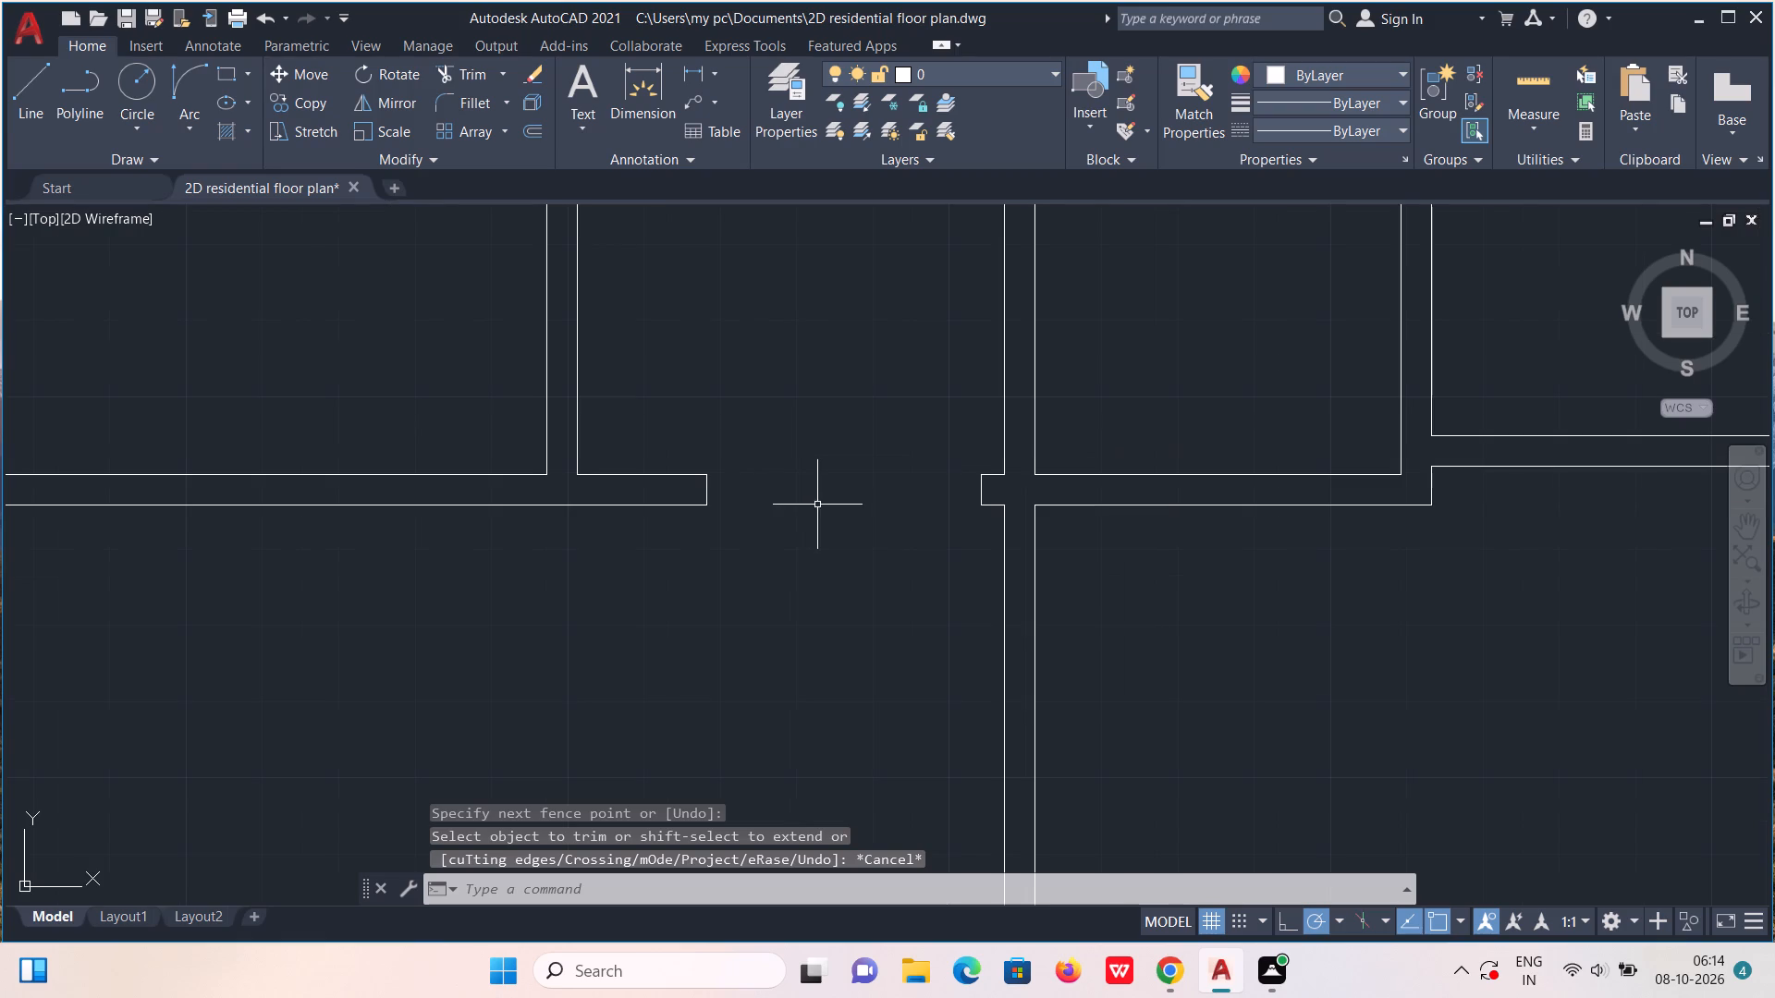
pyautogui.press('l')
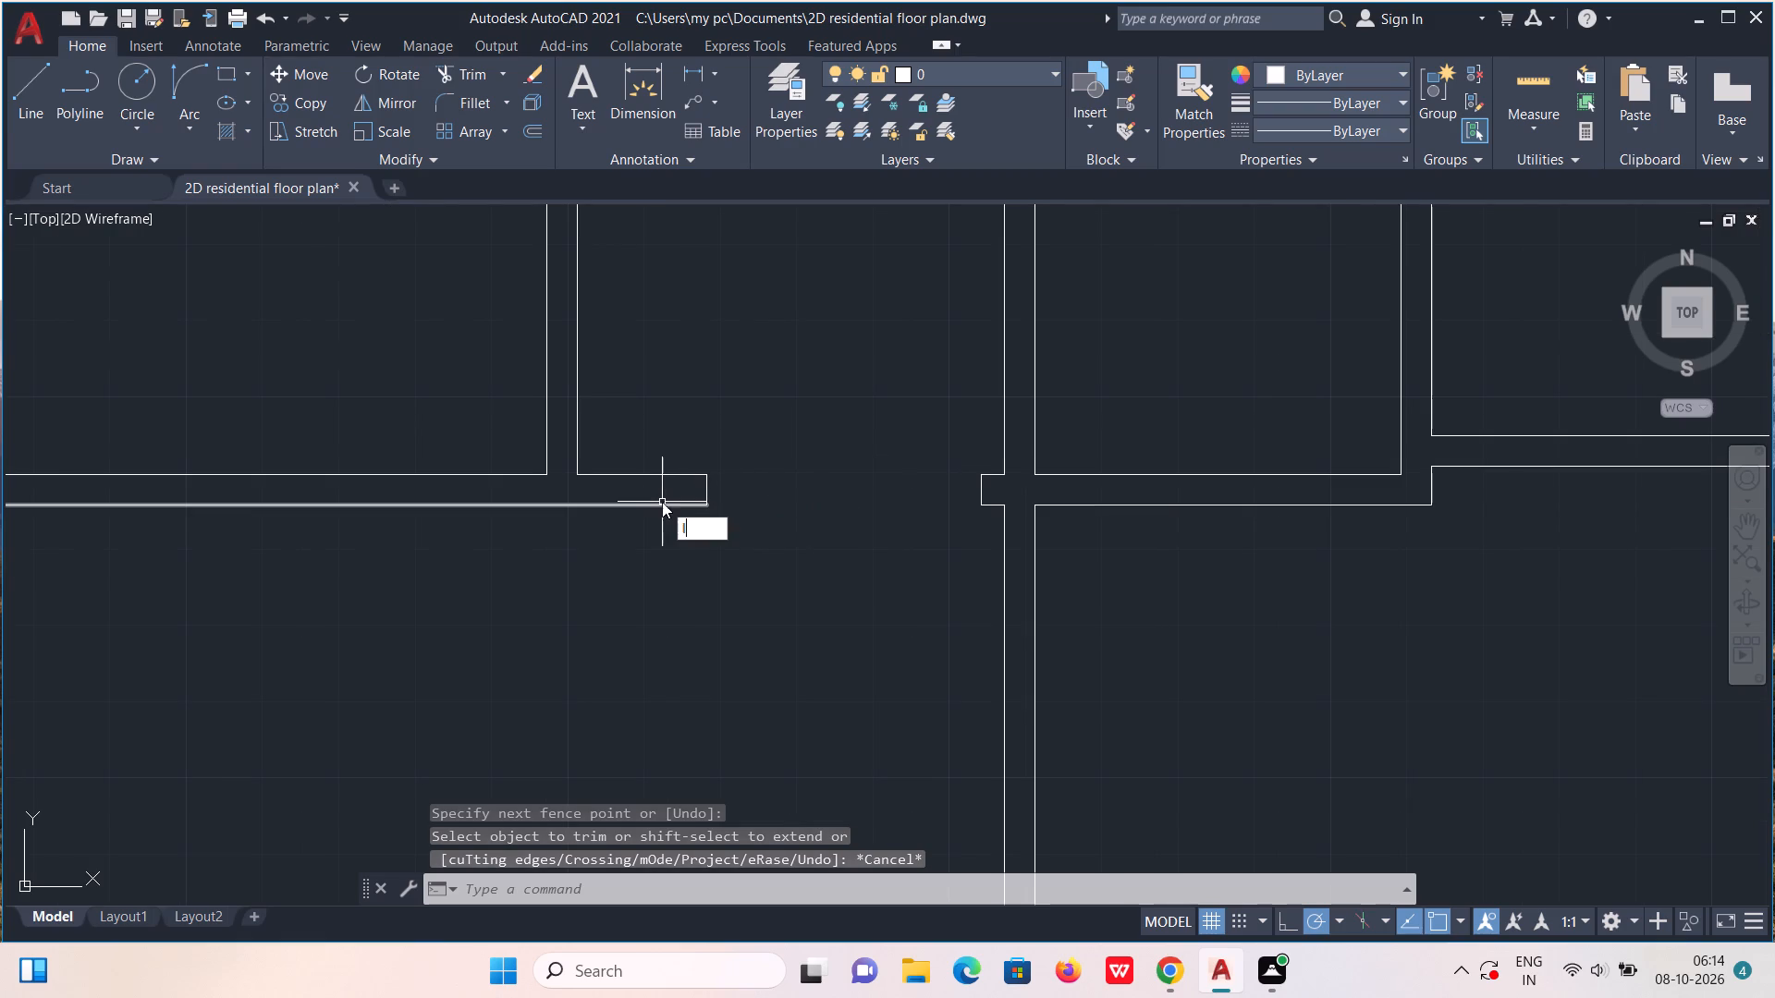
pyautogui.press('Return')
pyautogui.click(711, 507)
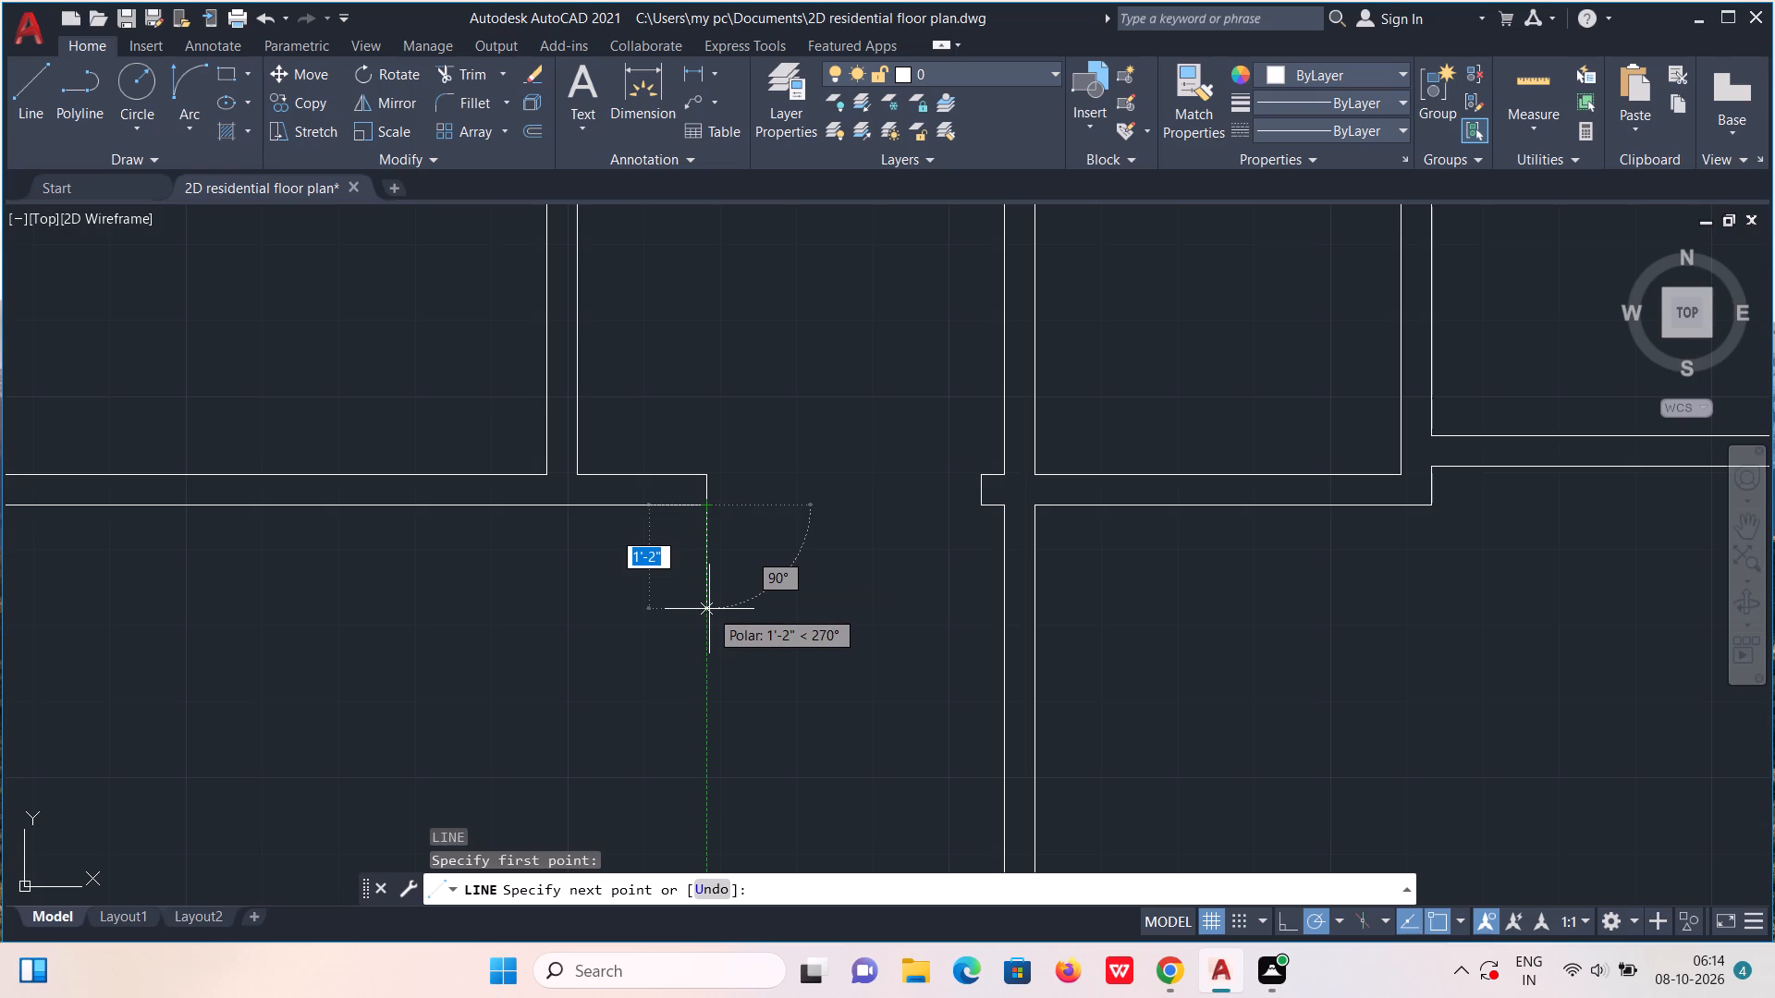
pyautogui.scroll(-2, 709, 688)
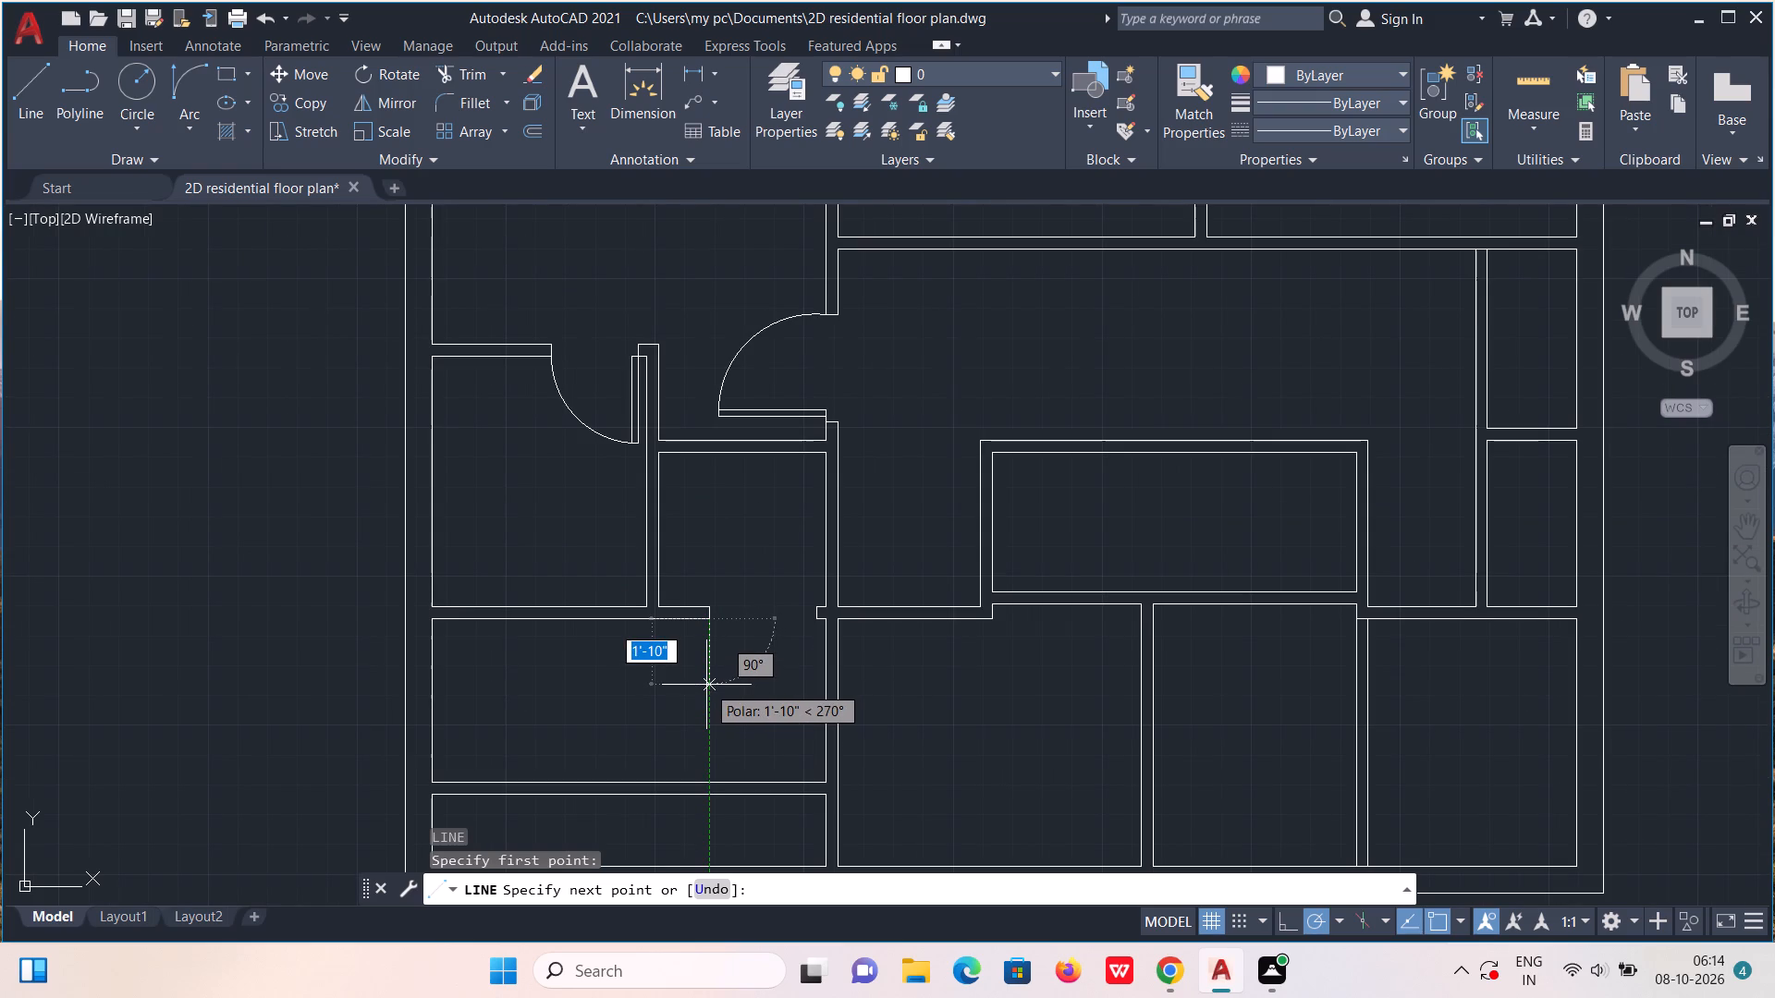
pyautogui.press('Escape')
# Draw the new doorway's first two leaf sides from the east jamb's north corner: 2'5" north, and 2" west.
pyautogui.scroll(2, 824, 625)
pyautogui.press('l')
pyautogui.press('Return')
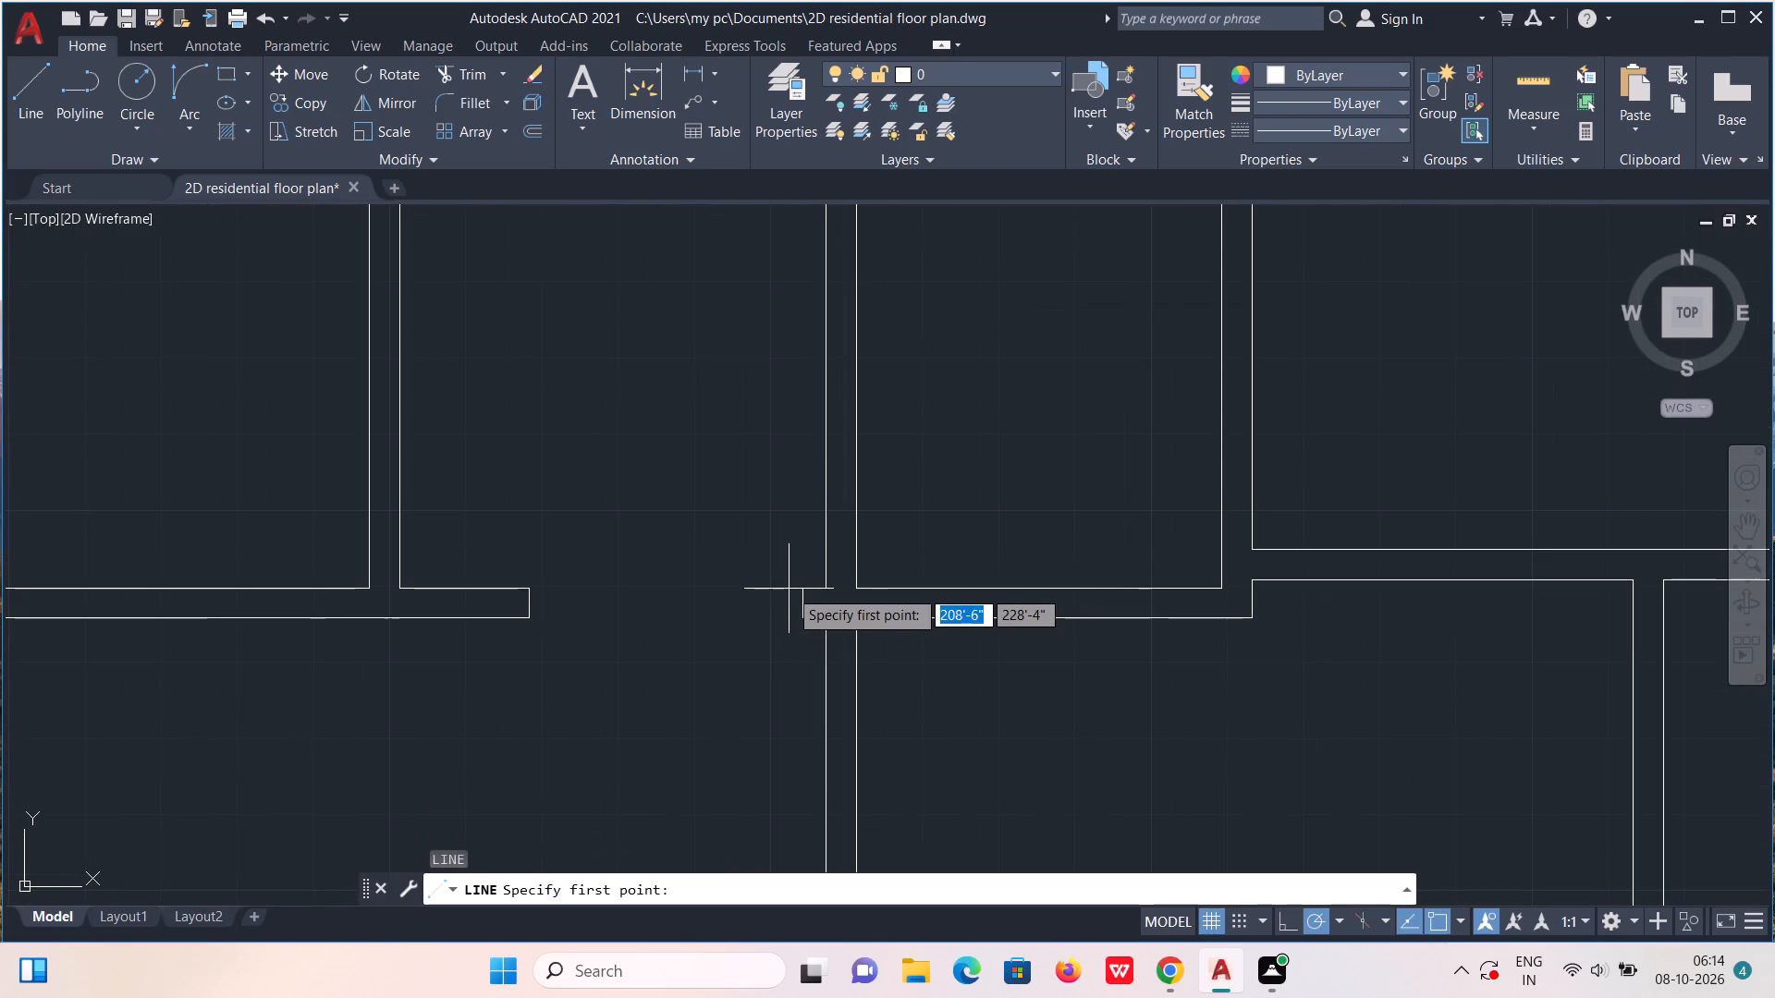
pyautogui.click(801, 589)
pyautogui.write('2\'5"')
pyautogui.press('Return')
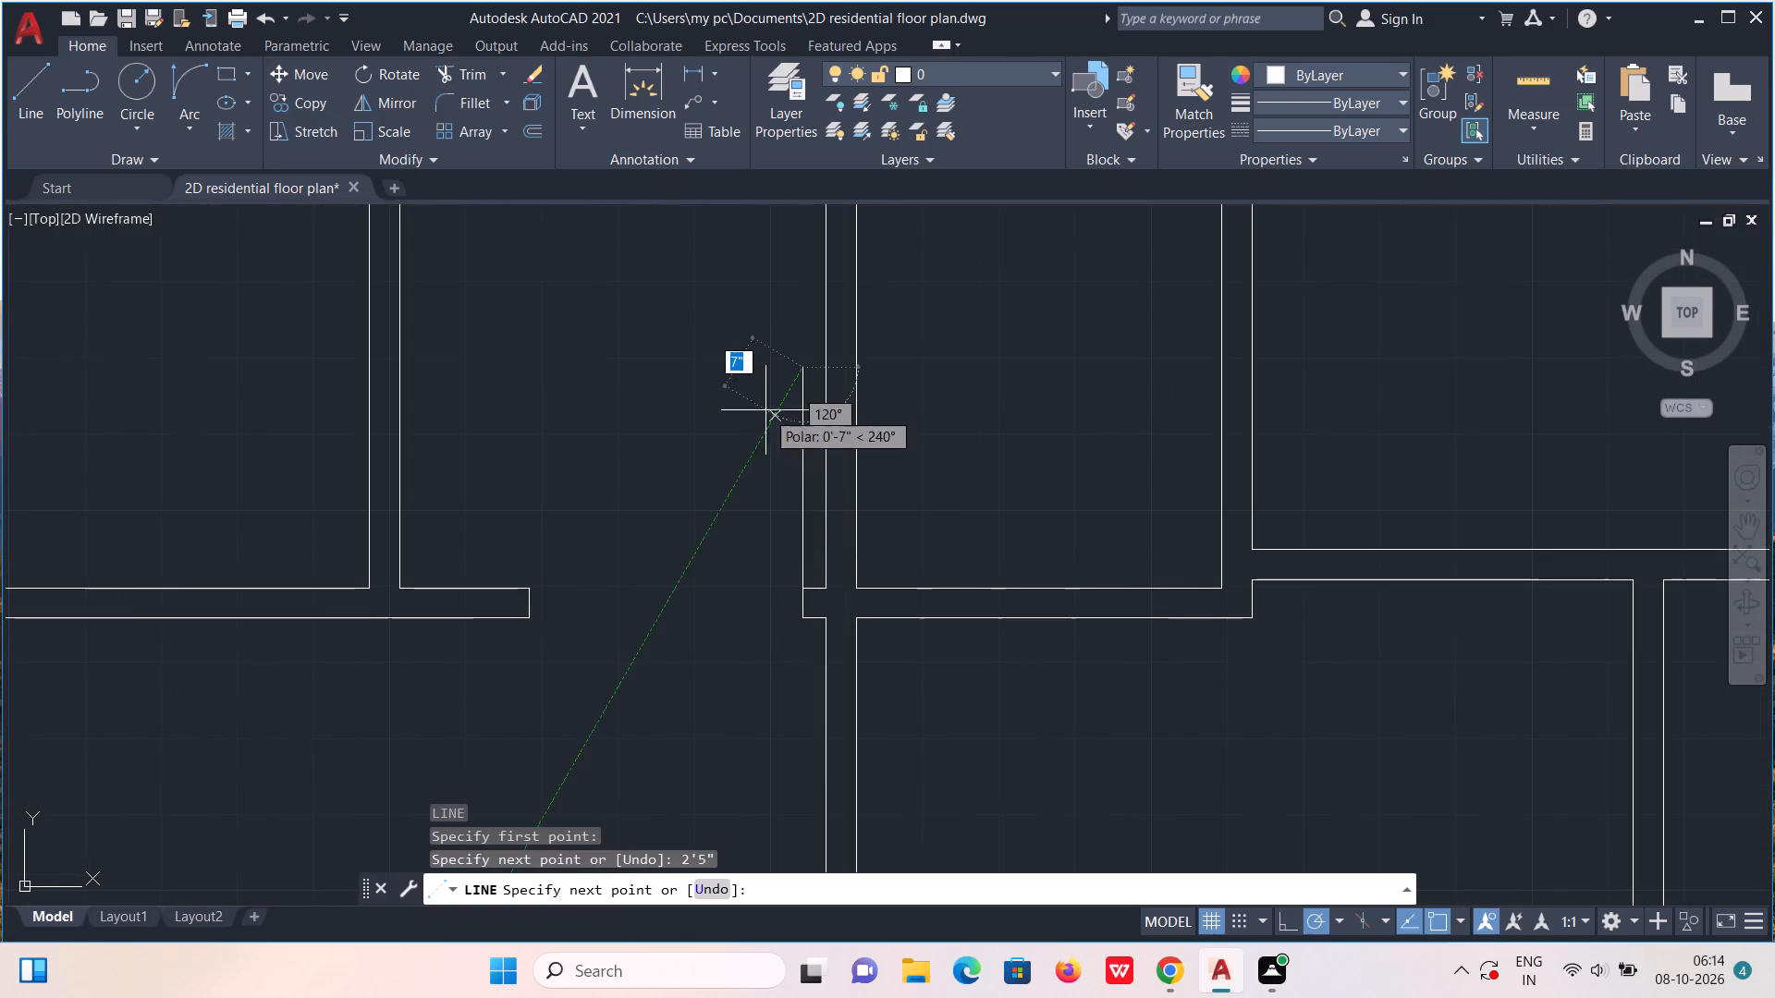
pyautogui.press('2')
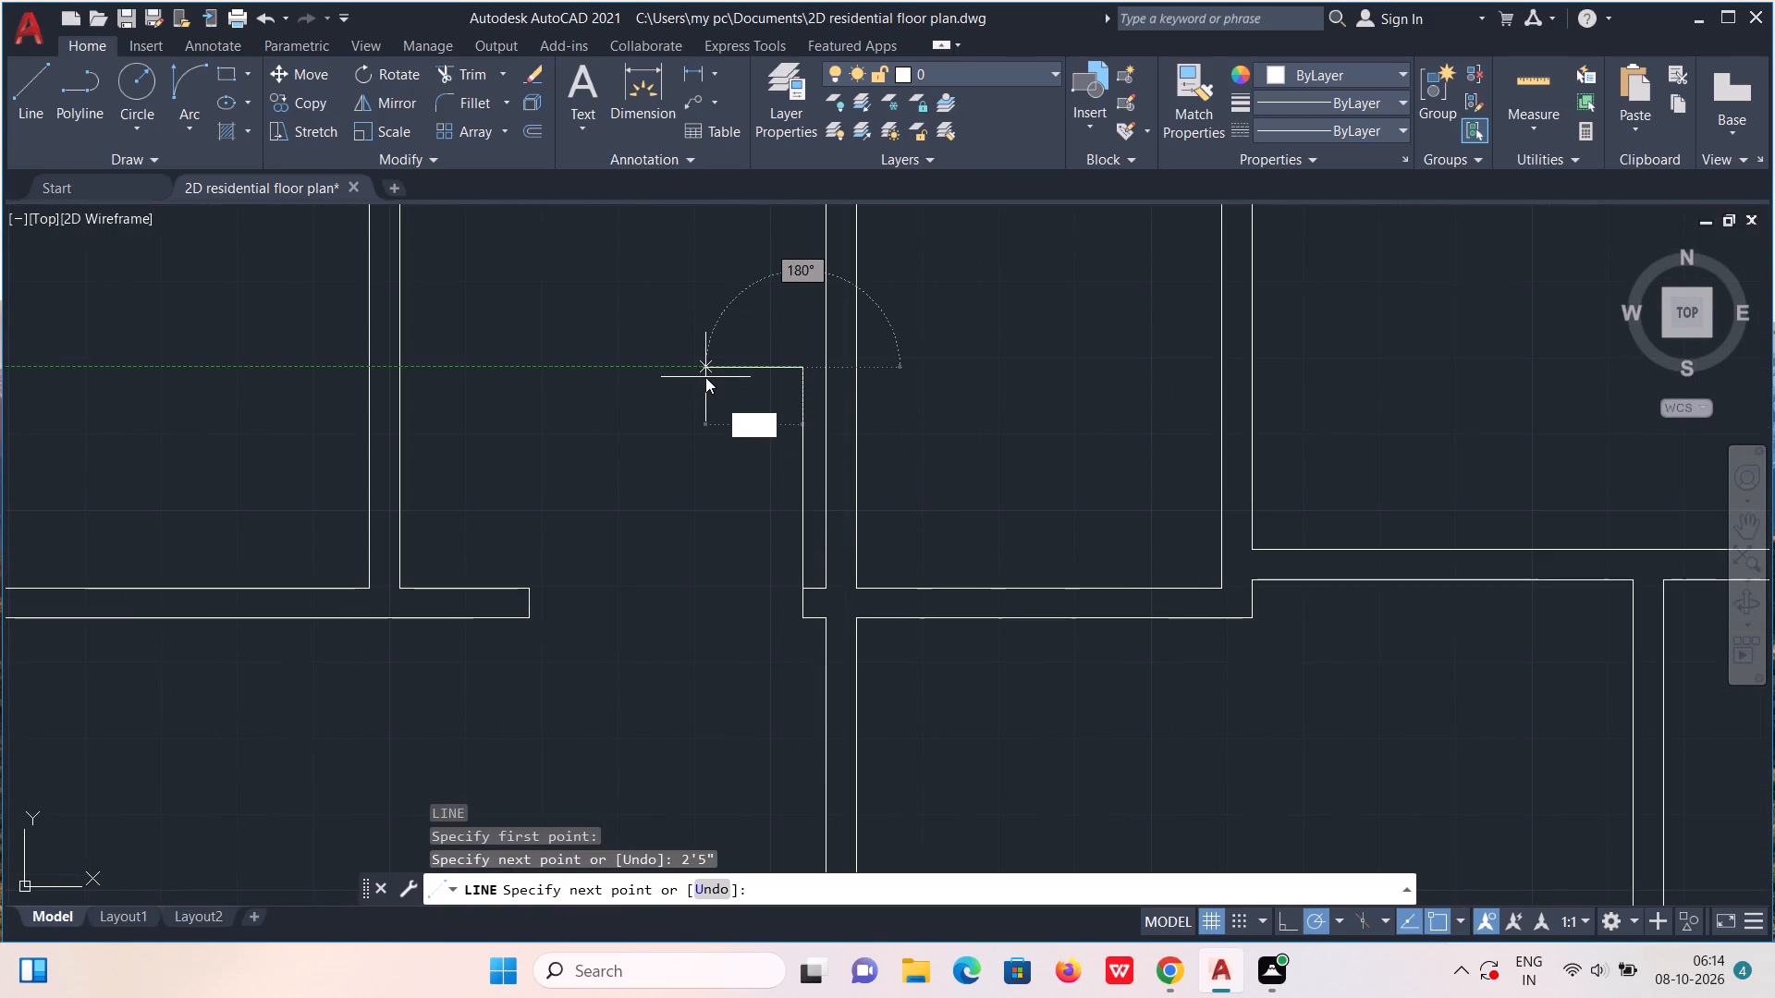
pyautogui.hotkey('shift', '"')
pyautogui.press('Return')
# Complete the leaf outline with a line back south level with the room's inner south wall face and a closing line east to the jamb corner.
pyautogui.scroll(1, 796, 599)
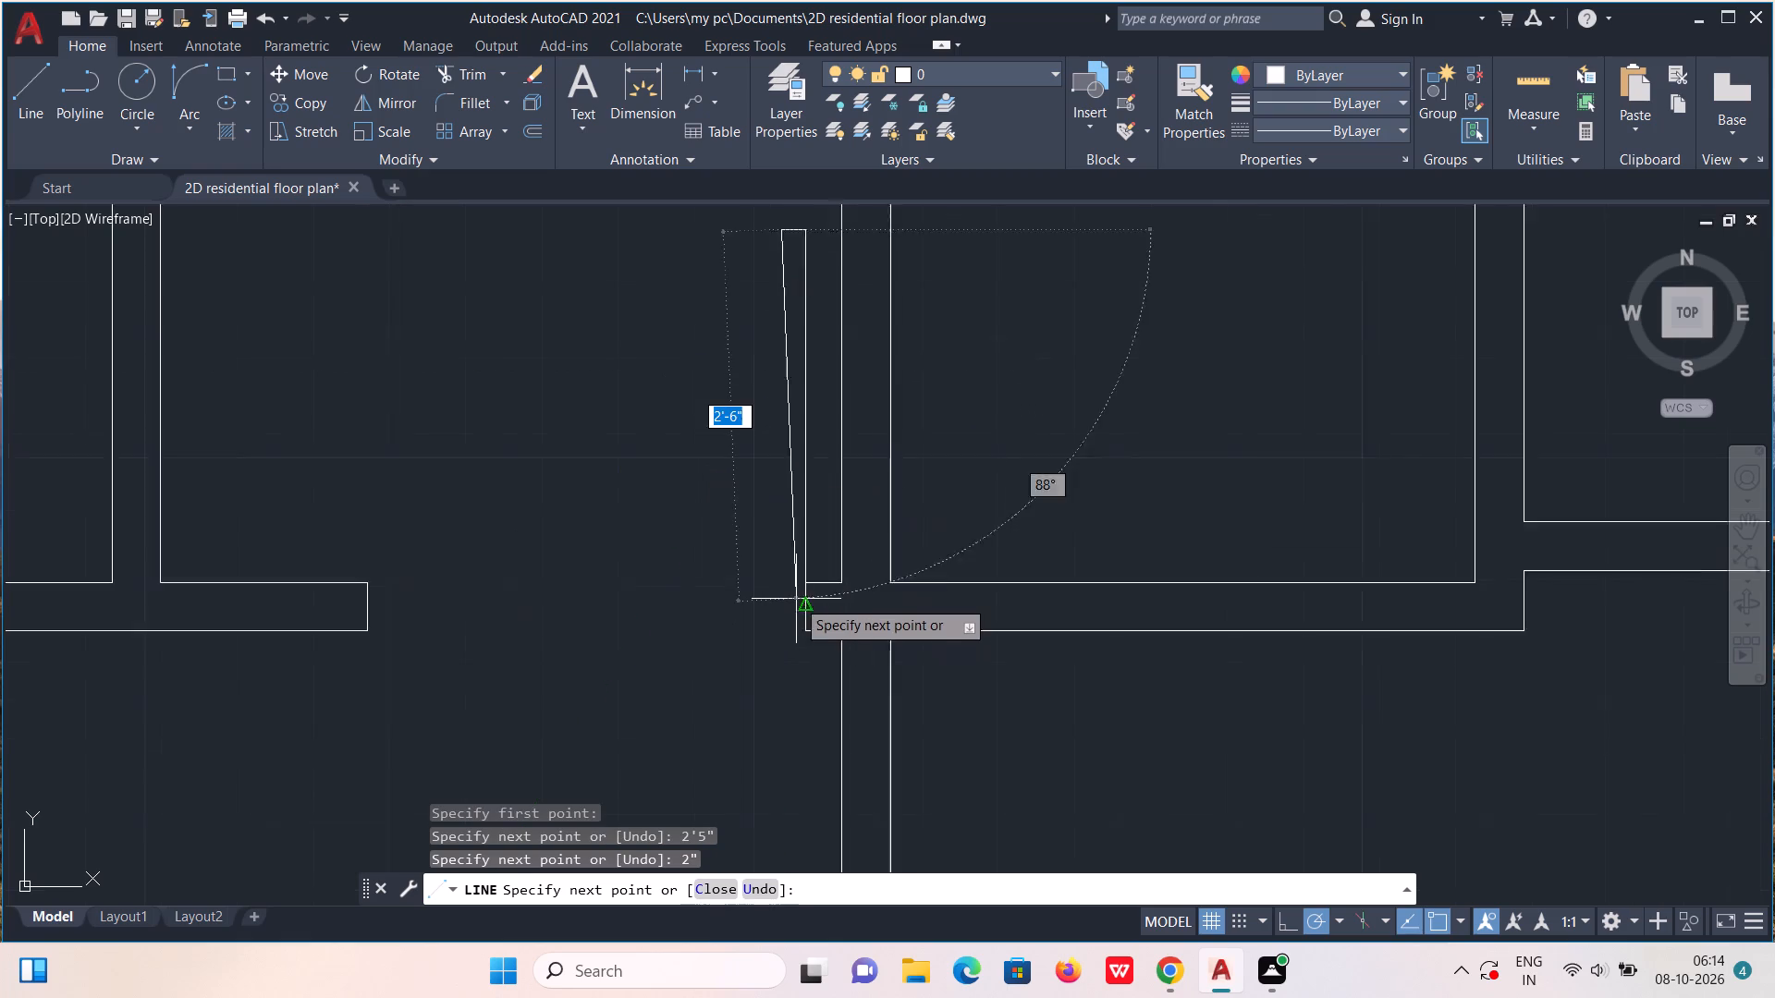
pyautogui.scroll(2, 796, 599)
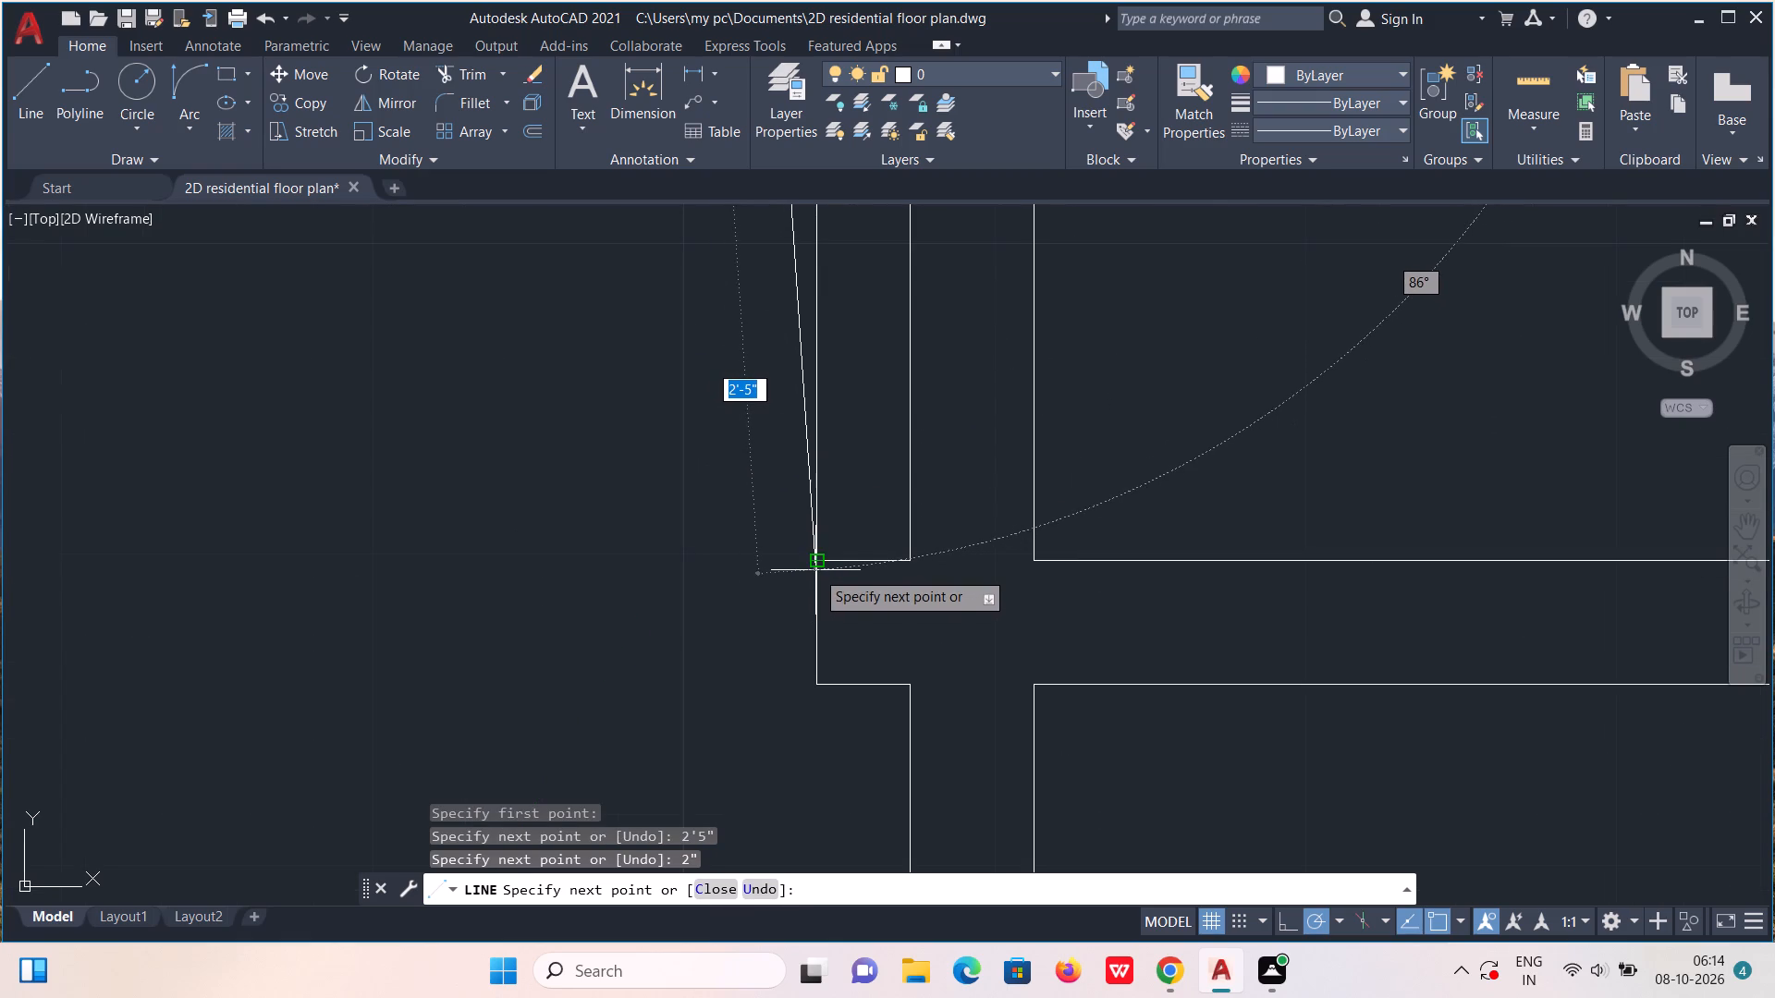
pyautogui.click(753, 573)
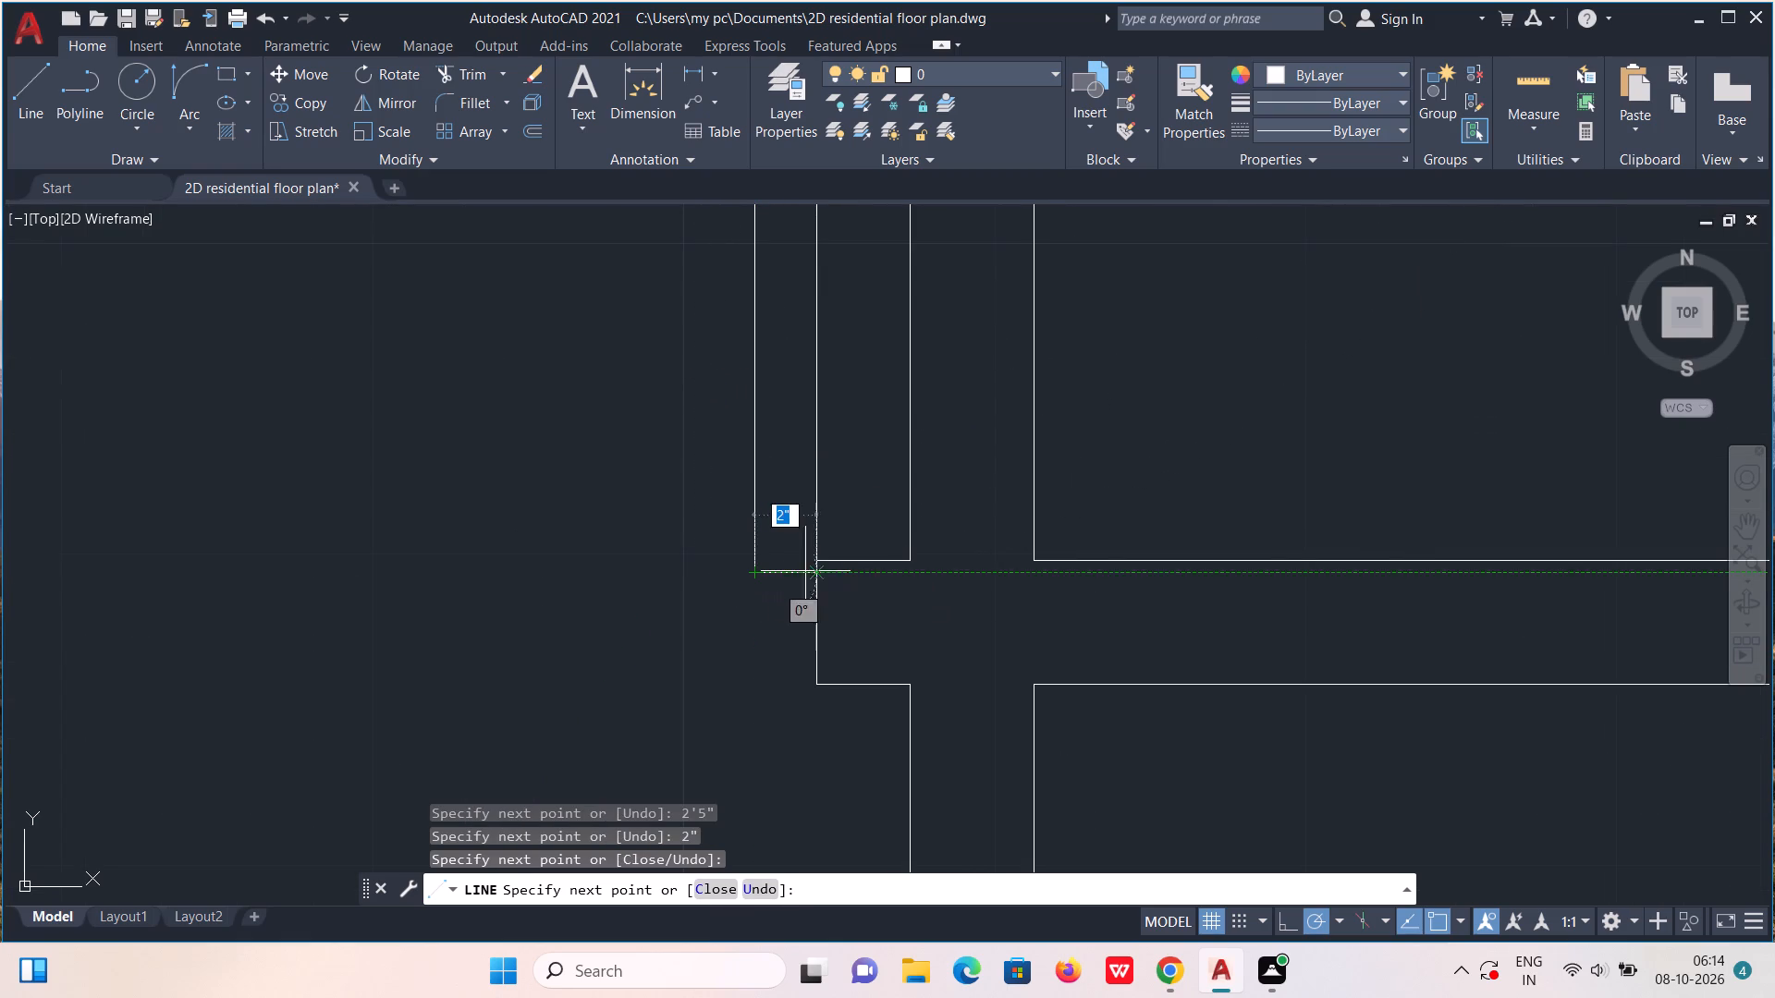
pyautogui.hotkey('ctrl', 'z')
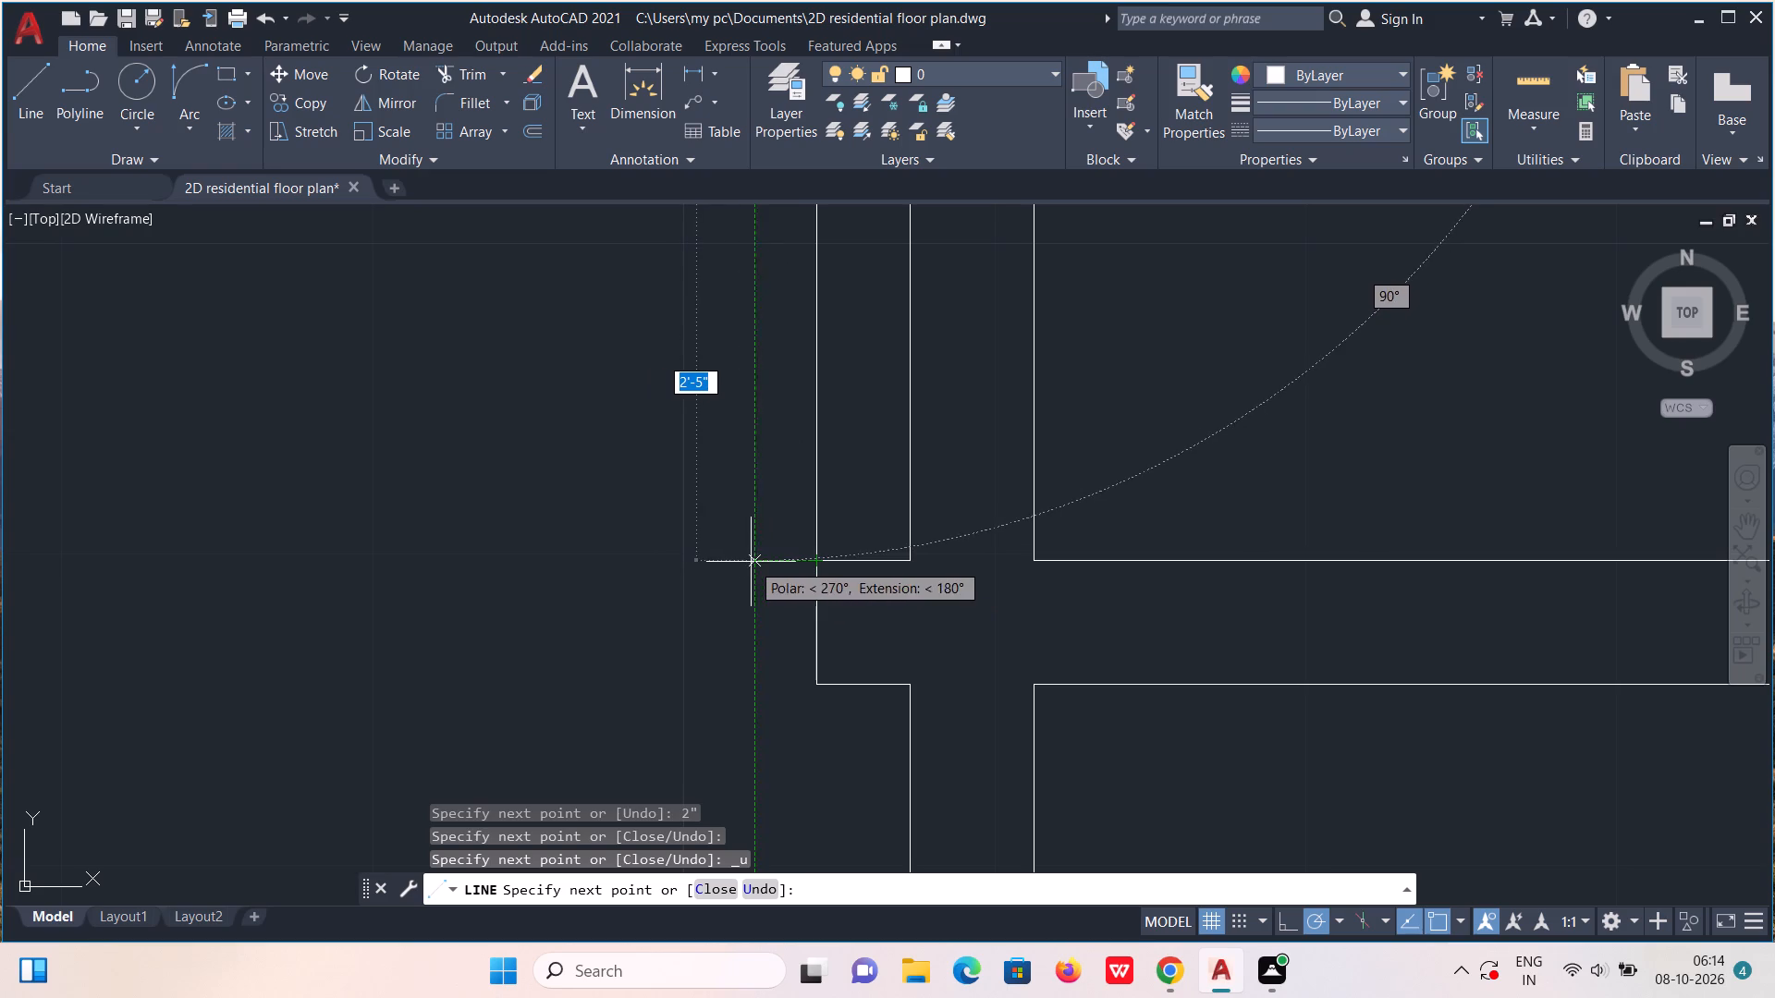
pyautogui.click(751, 562)
pyautogui.click(815, 562)
pyautogui.press('Escape')
pyautogui.scroll(-1, 815, 562)
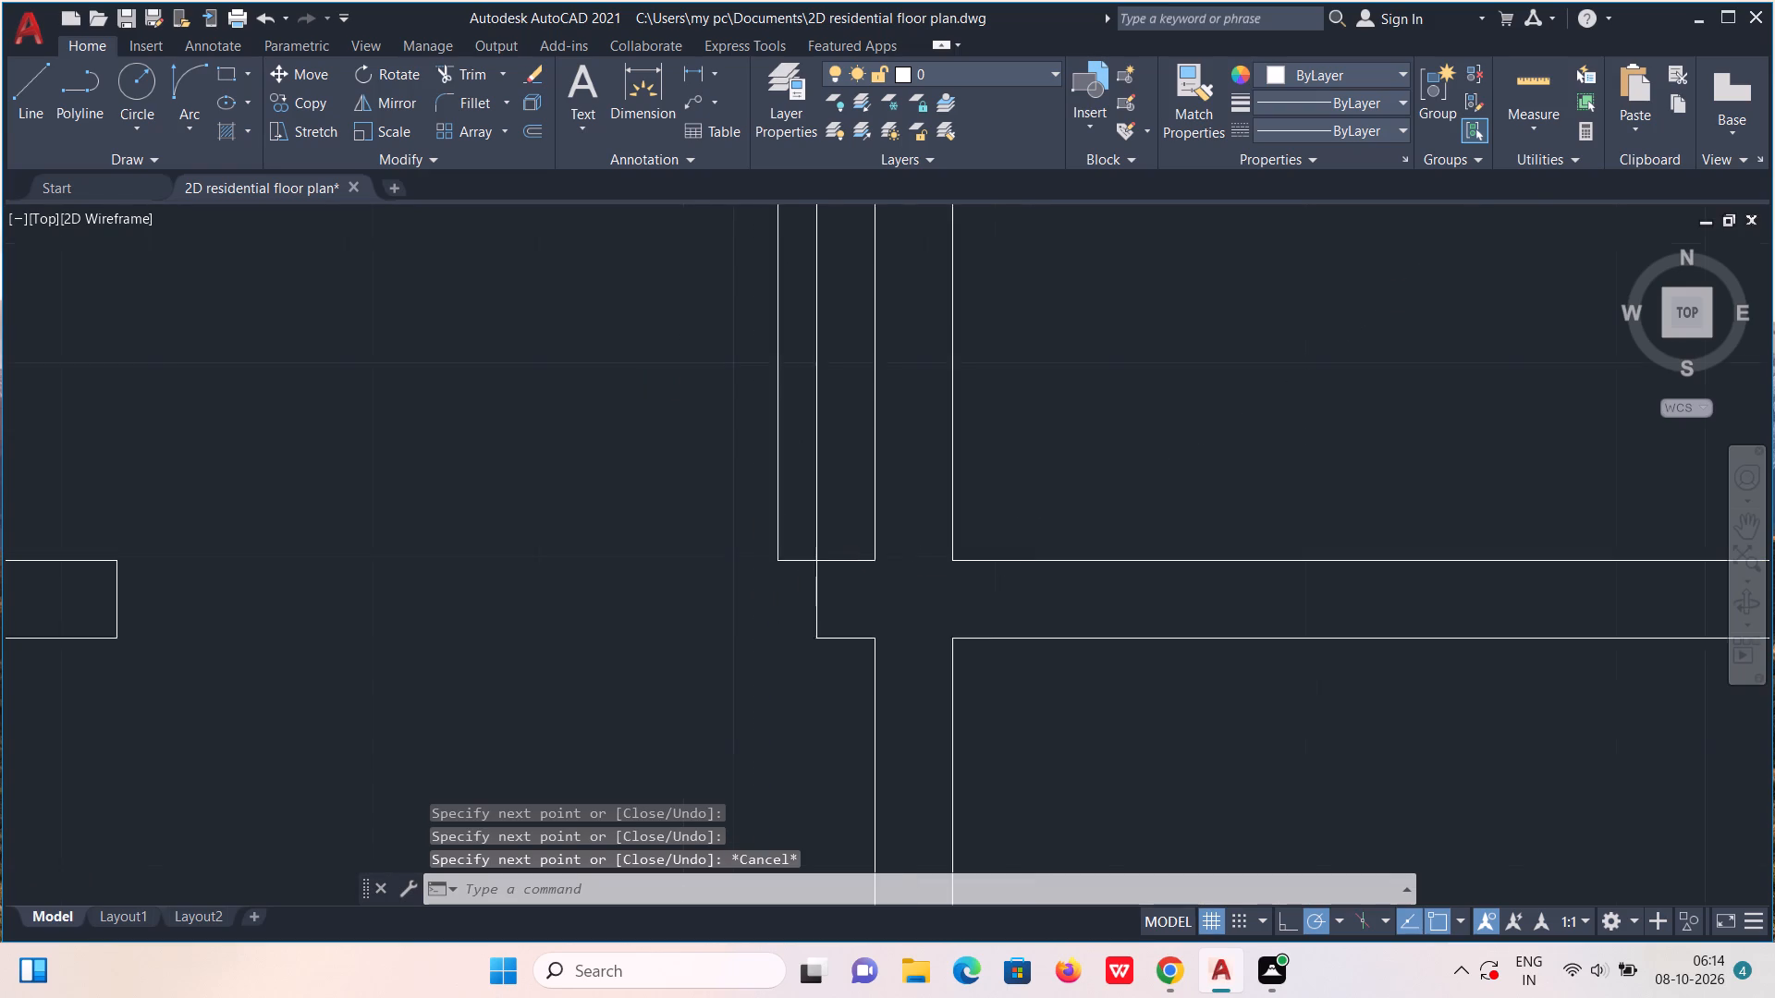
pyautogui.scroll(-2, 816, 562)
pyautogui.moveTo(764, 542); pyautogui.dragTo(826, 662, button='middle')
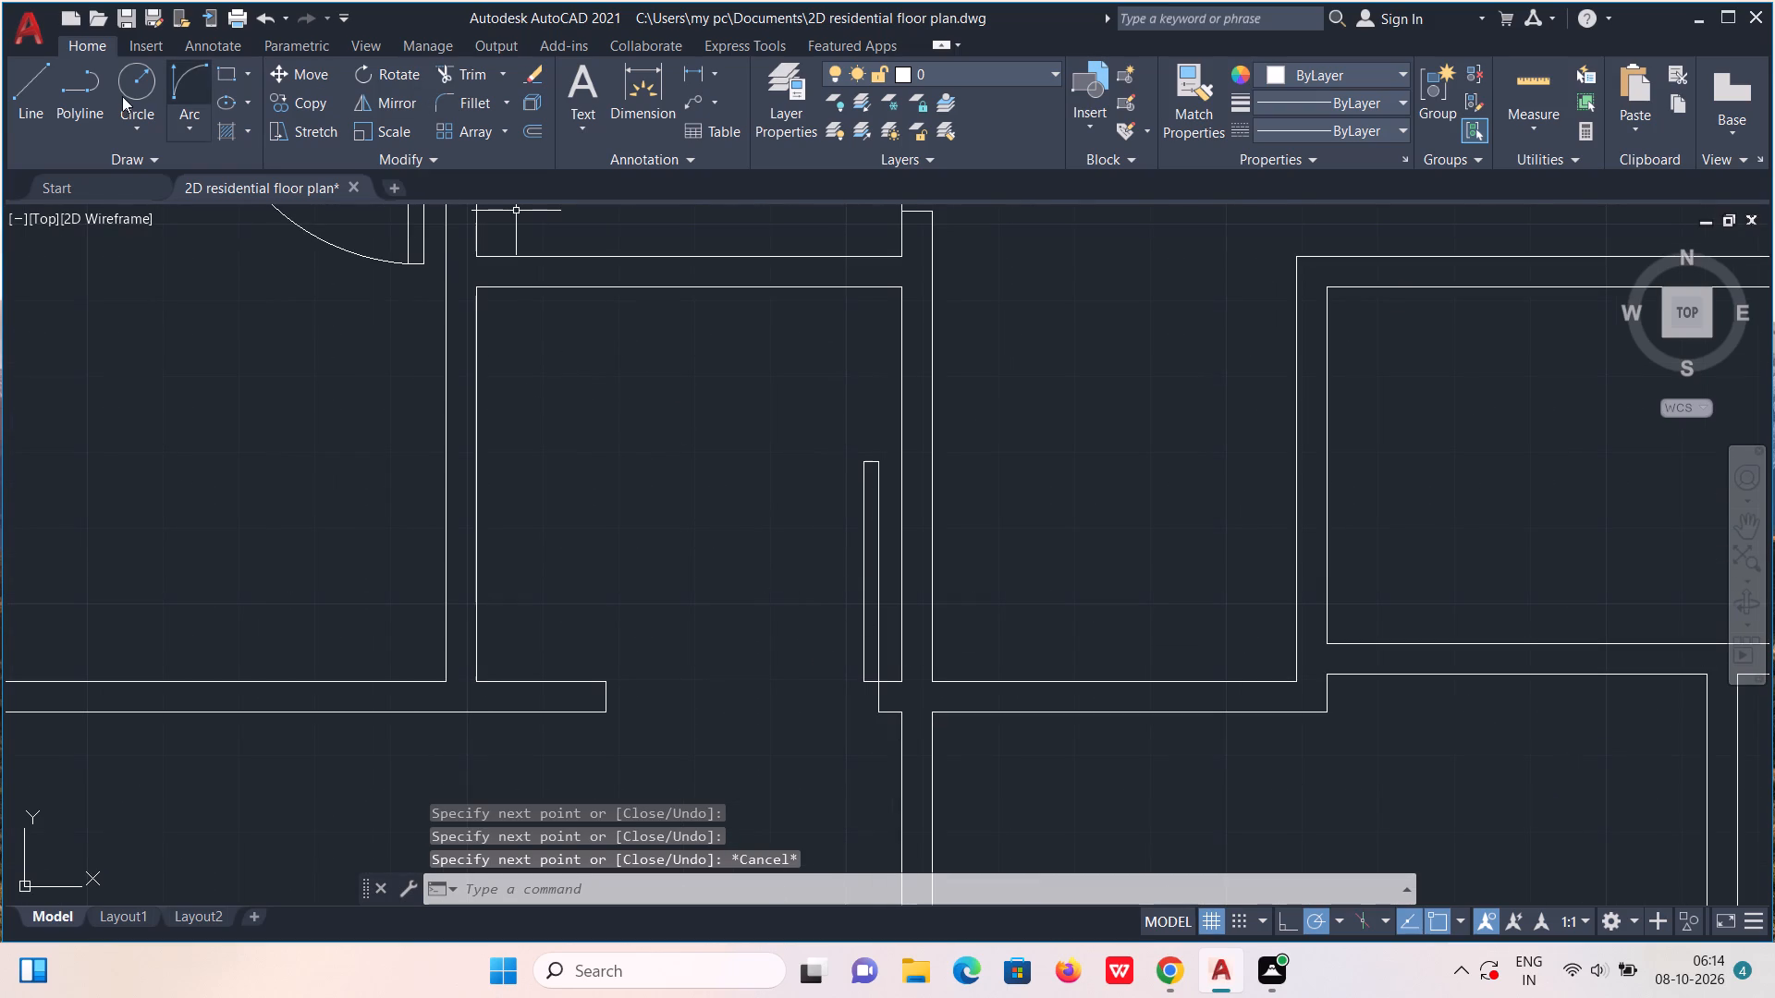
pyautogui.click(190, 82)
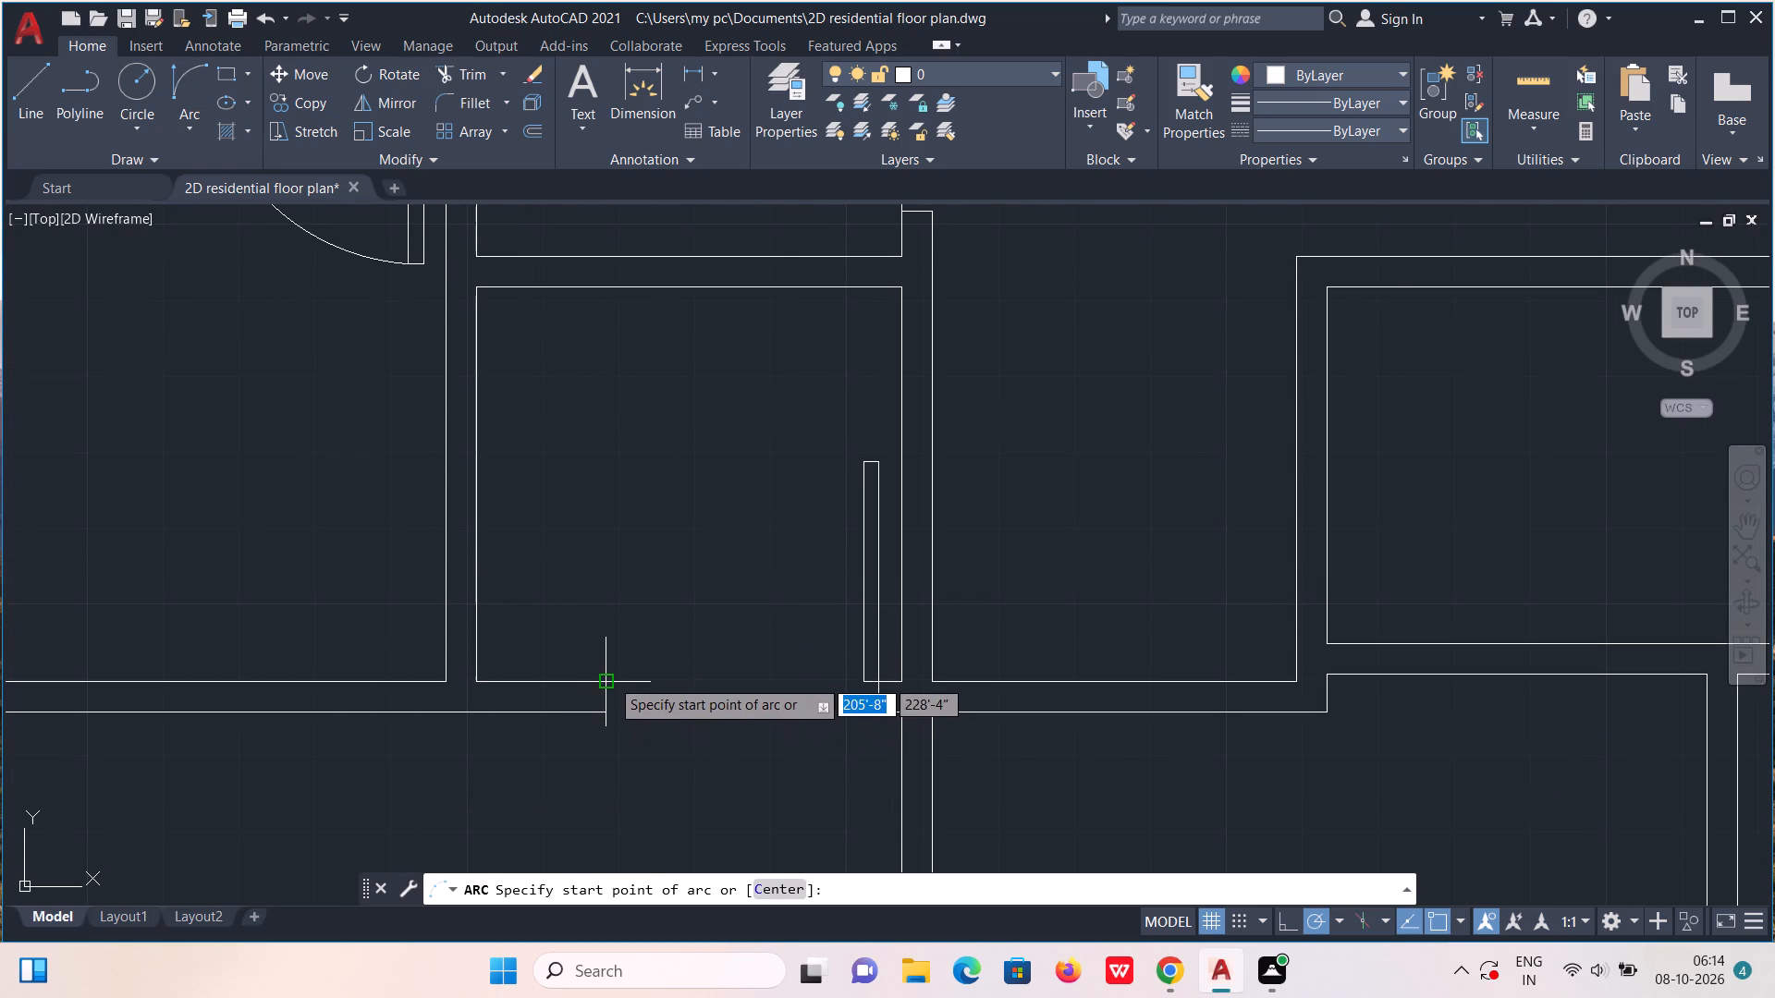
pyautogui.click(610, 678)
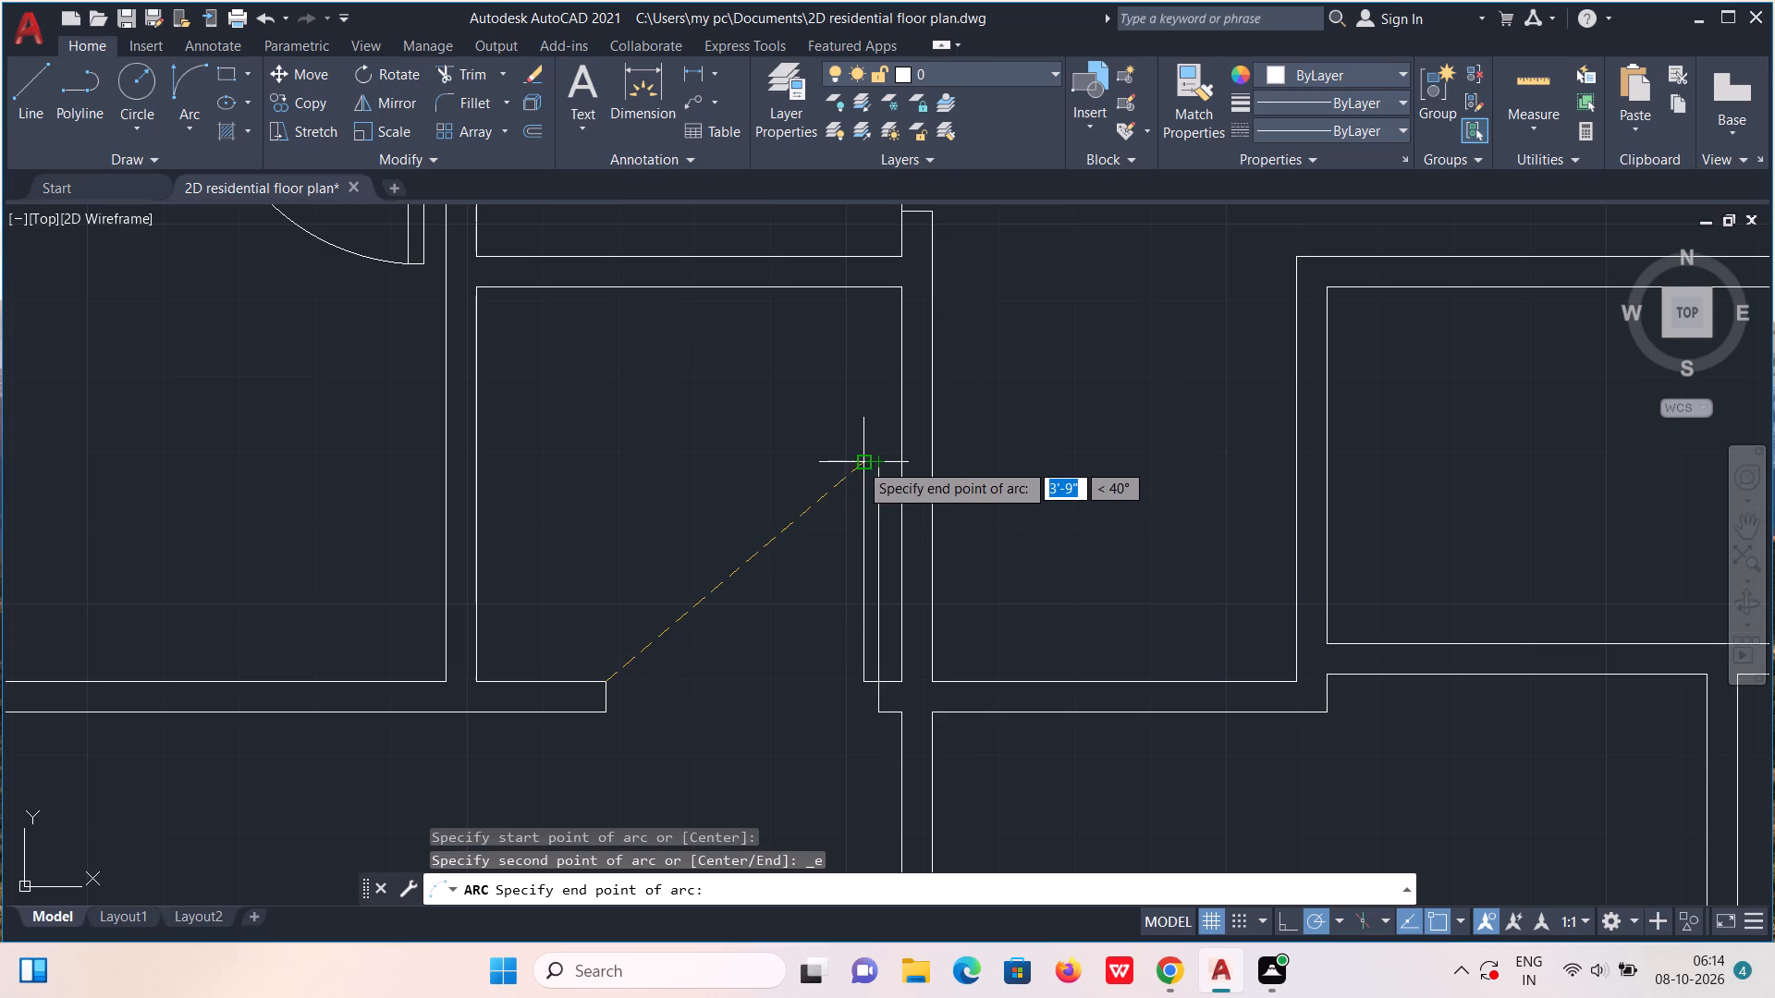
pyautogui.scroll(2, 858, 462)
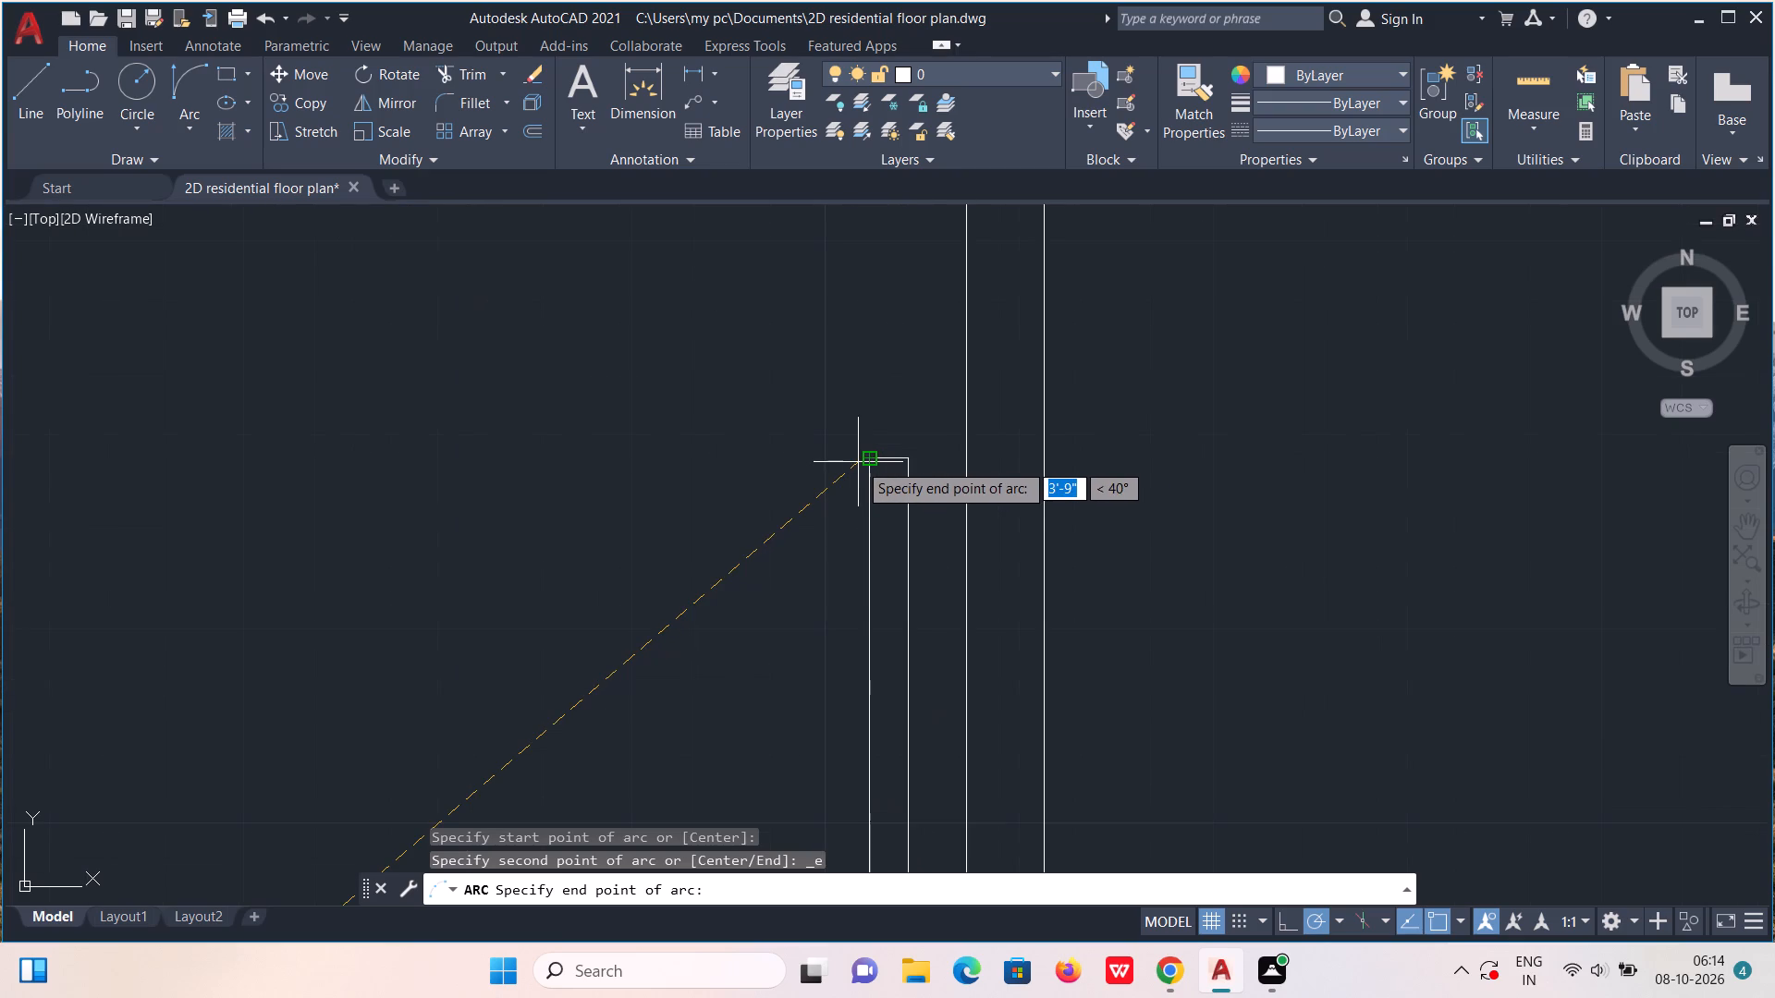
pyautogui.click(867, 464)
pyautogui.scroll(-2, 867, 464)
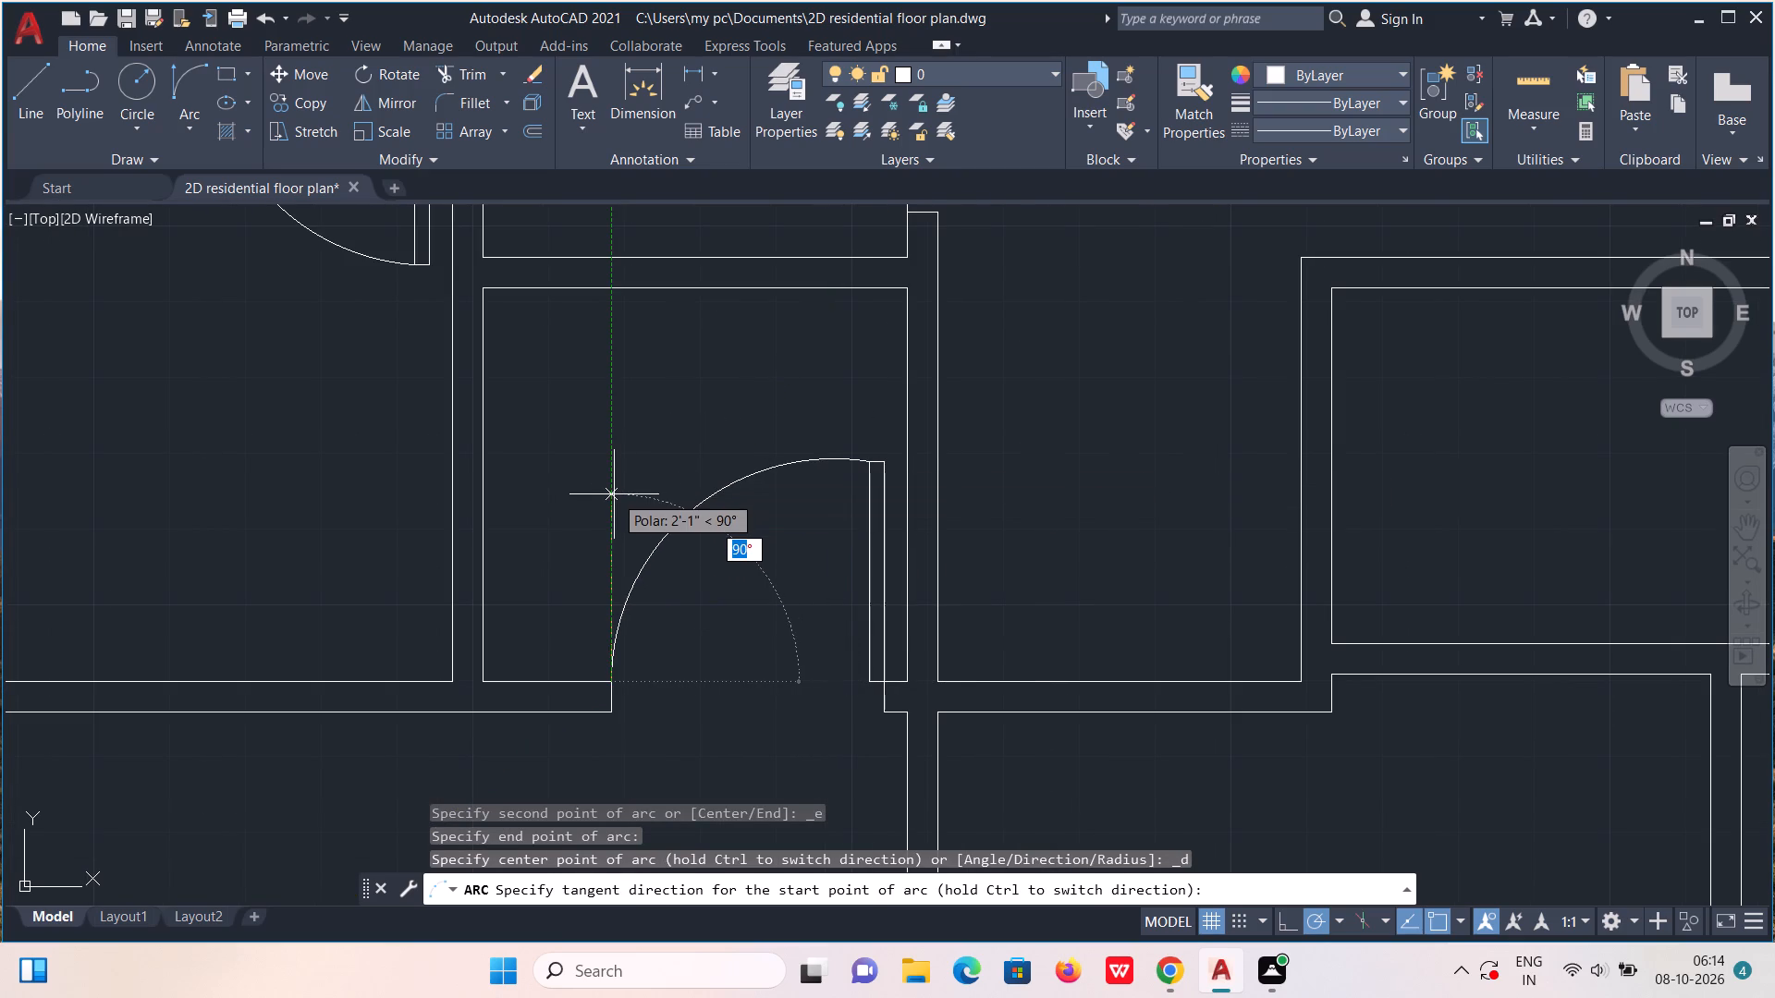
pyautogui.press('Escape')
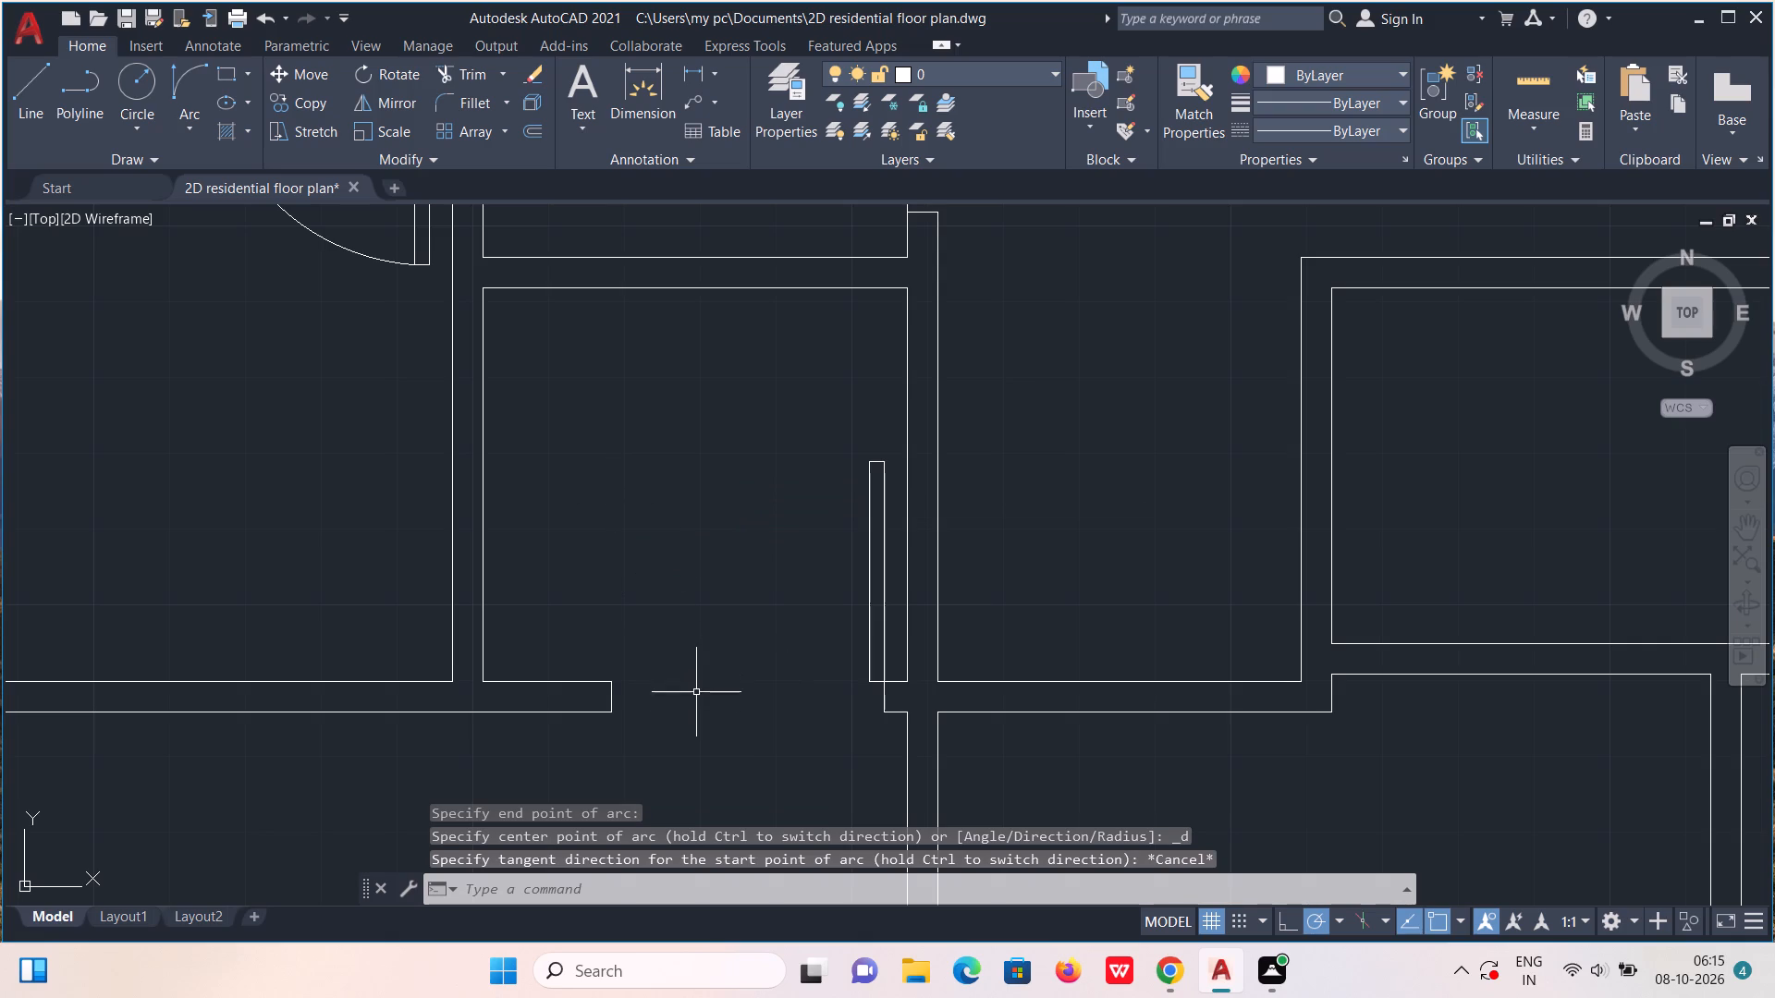
# Undo the leaf outline drawn at the new doorway's east jamb.
pyautogui.hotkey('ctrl', 'z')
pyautogui.hotkey('ctrl', 'z')
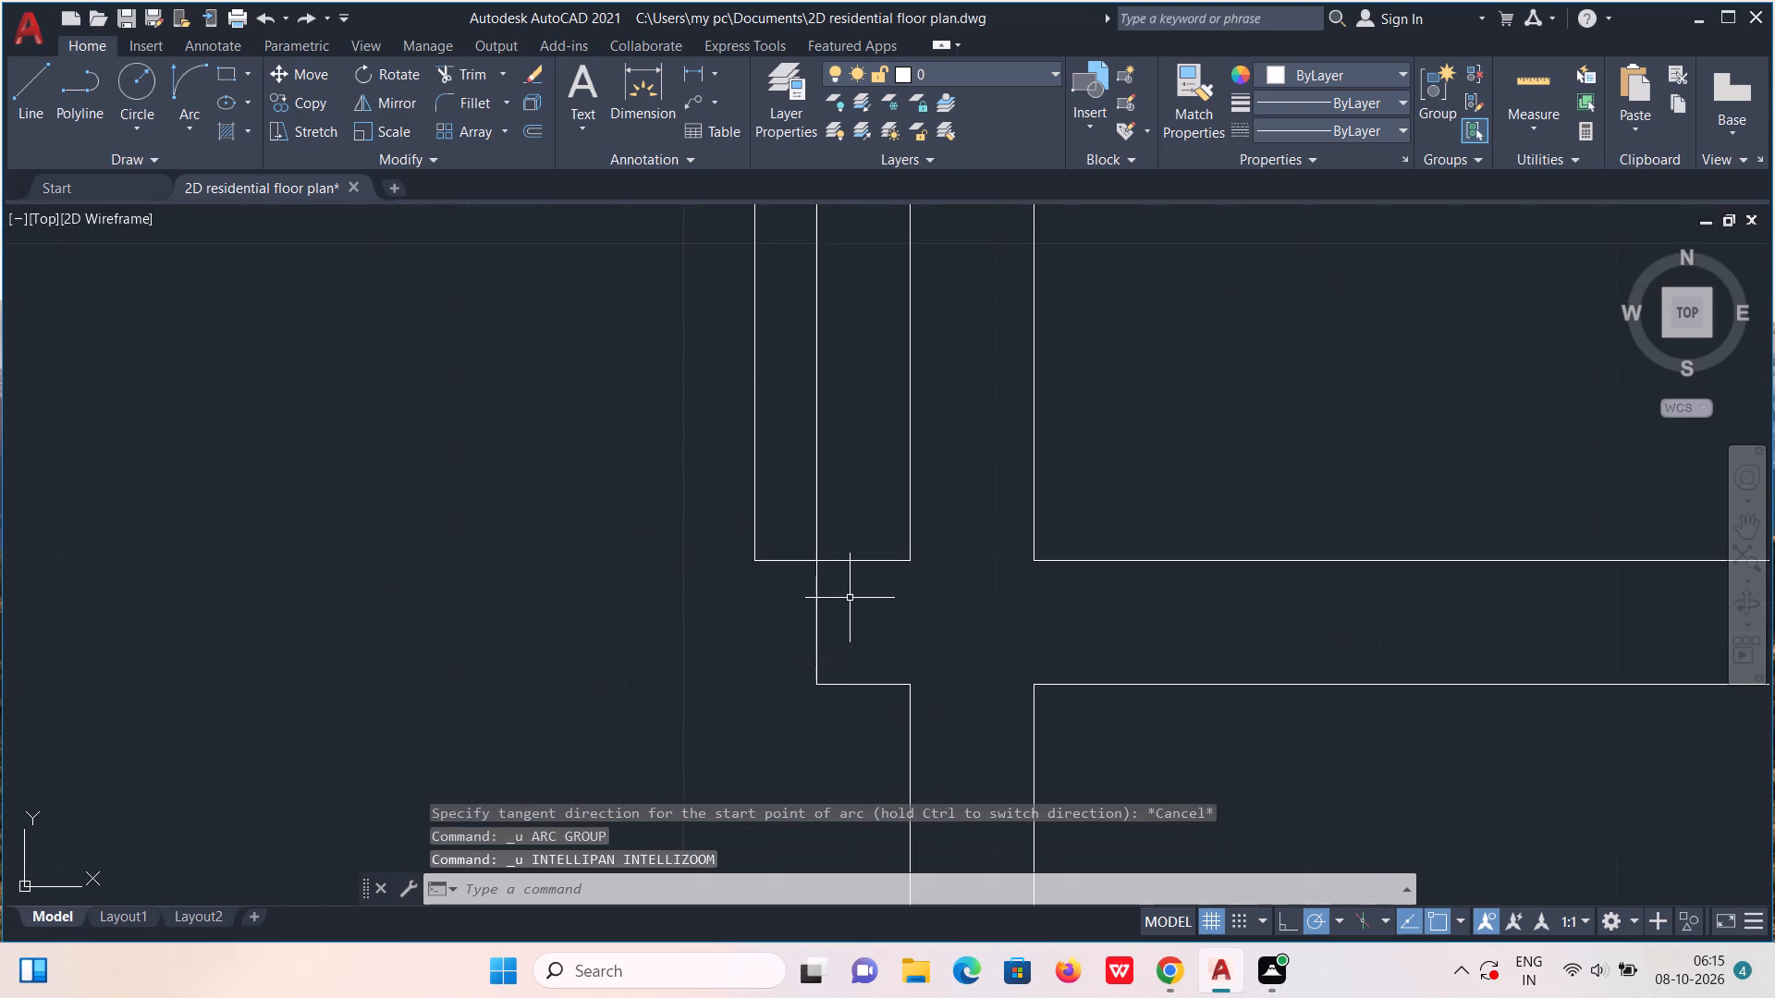
pyautogui.hotkey('ctrl', 'z')
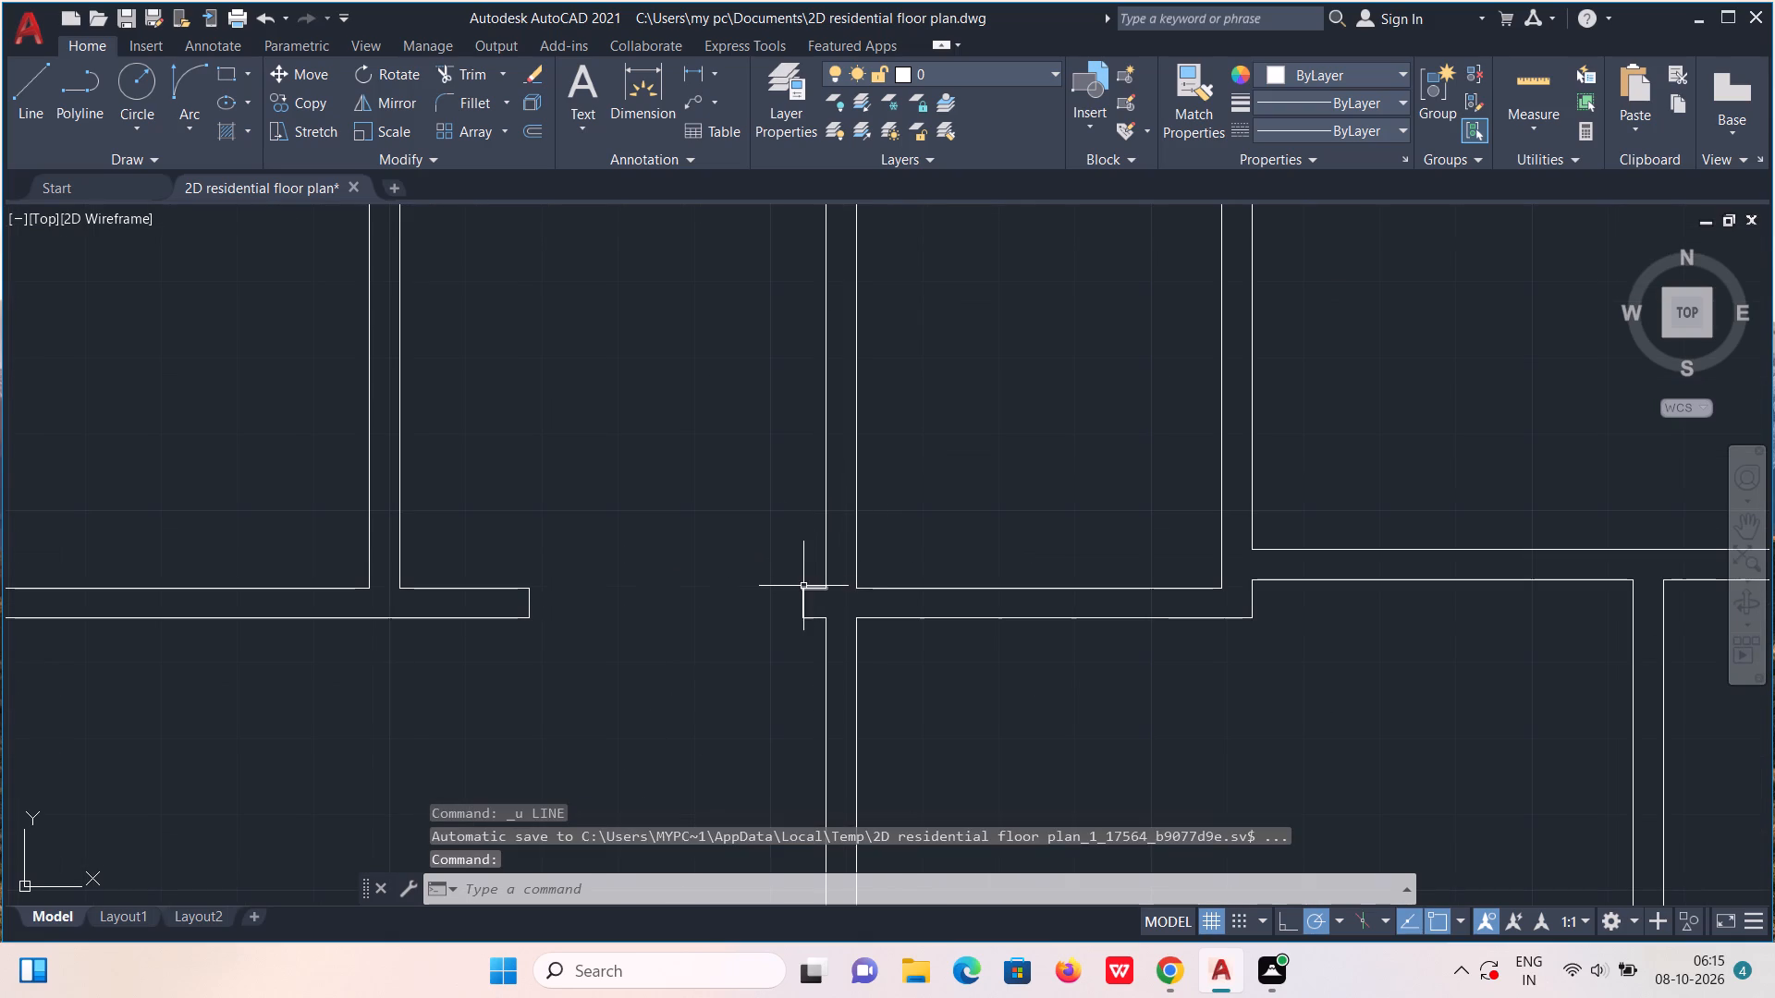
# Draw the door leaf from the east jamb's north corner: 3' north, 2" west, south to the wall-face level, and east back to the jamb.
pyautogui.press('l')
pyautogui.press('Return')
pyautogui.click(801, 587)
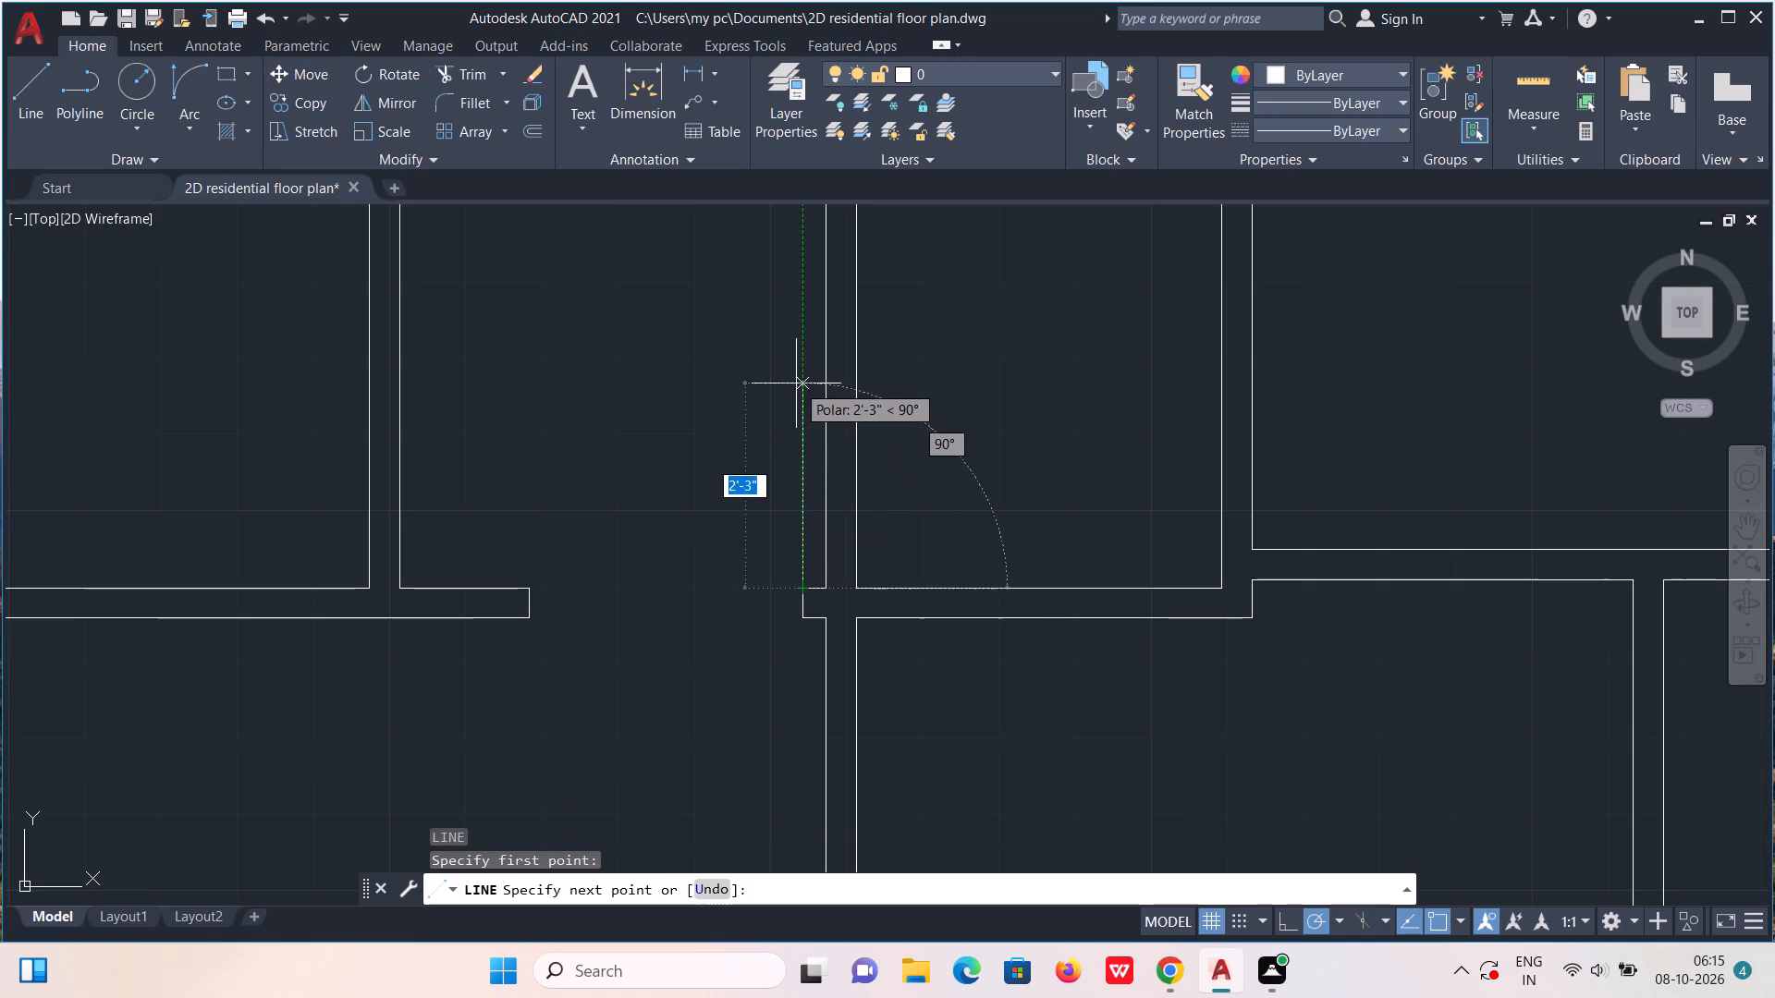
pyautogui.write("3'")
pyautogui.press('Return')
pyautogui.moveTo(800, 442); pyautogui.dragTo(848, 761, button='middle')
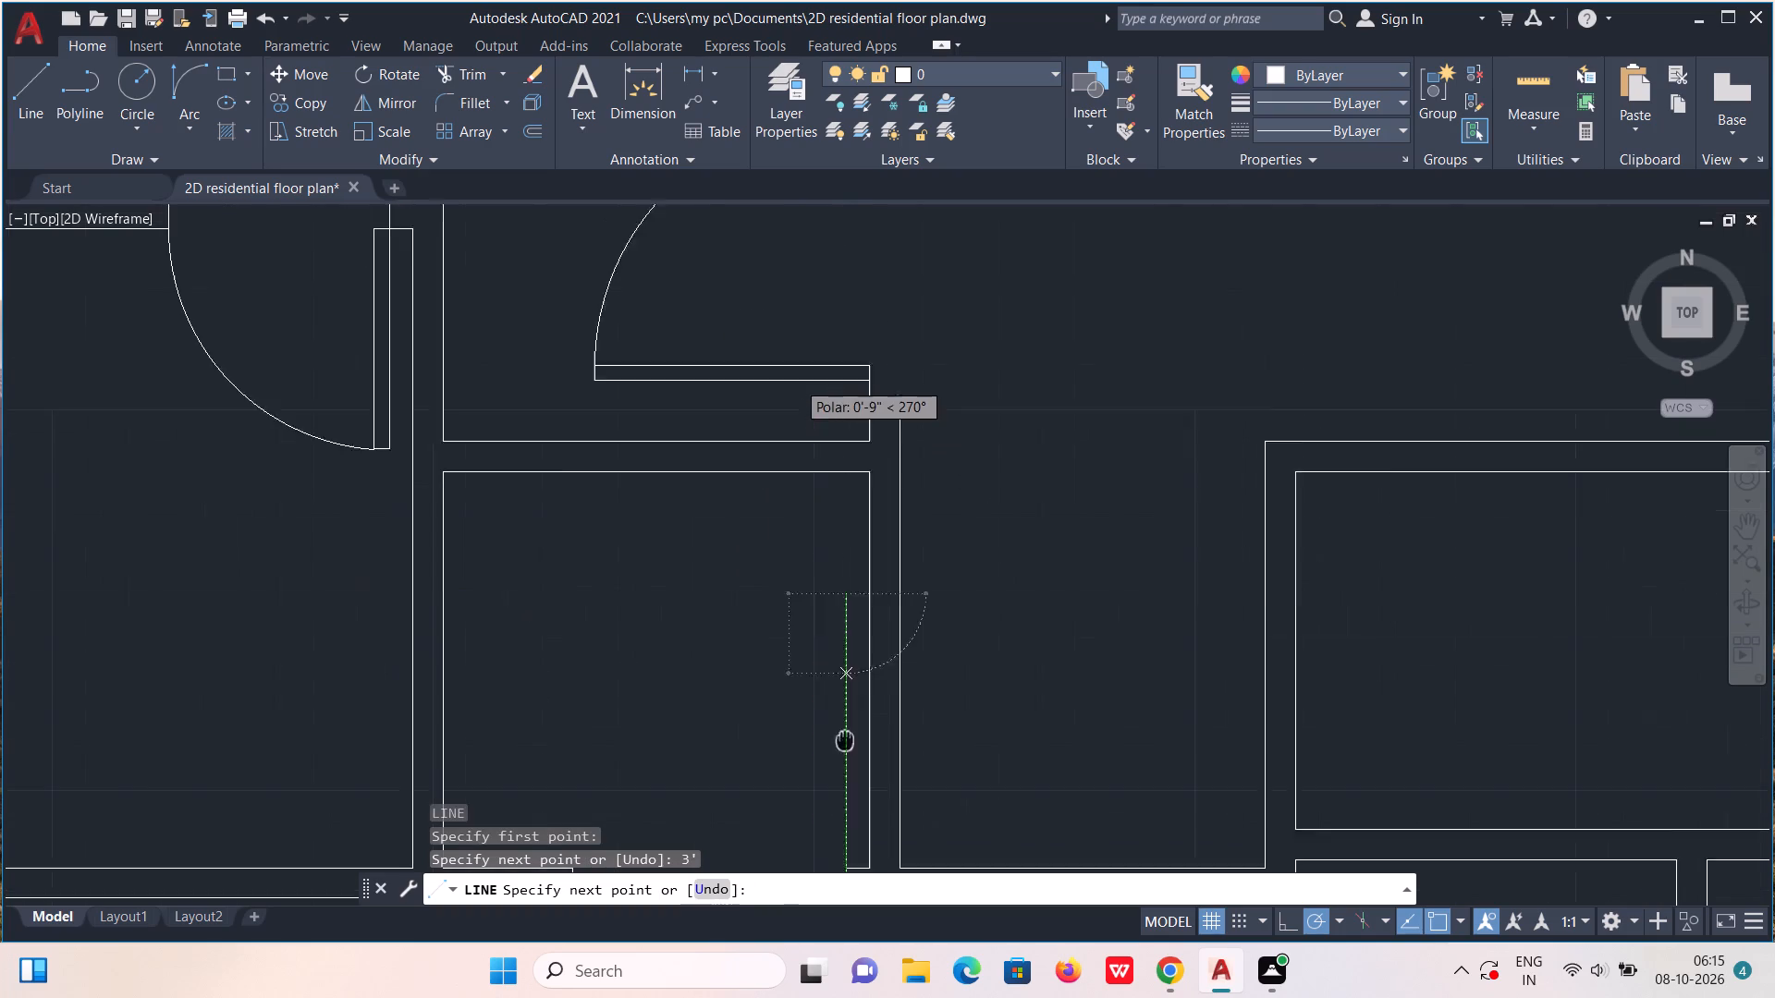
pyautogui.moveTo(848, 761); pyautogui.dragTo(848, 765, button='middle')
pyautogui.write('2"')
pyautogui.press('Return')
pyautogui.scroll(-1, 715, 633)
pyautogui.moveTo(739, 696); pyautogui.dragTo(796, 521, button='middle')
pyautogui.scroll(1, 814, 557)
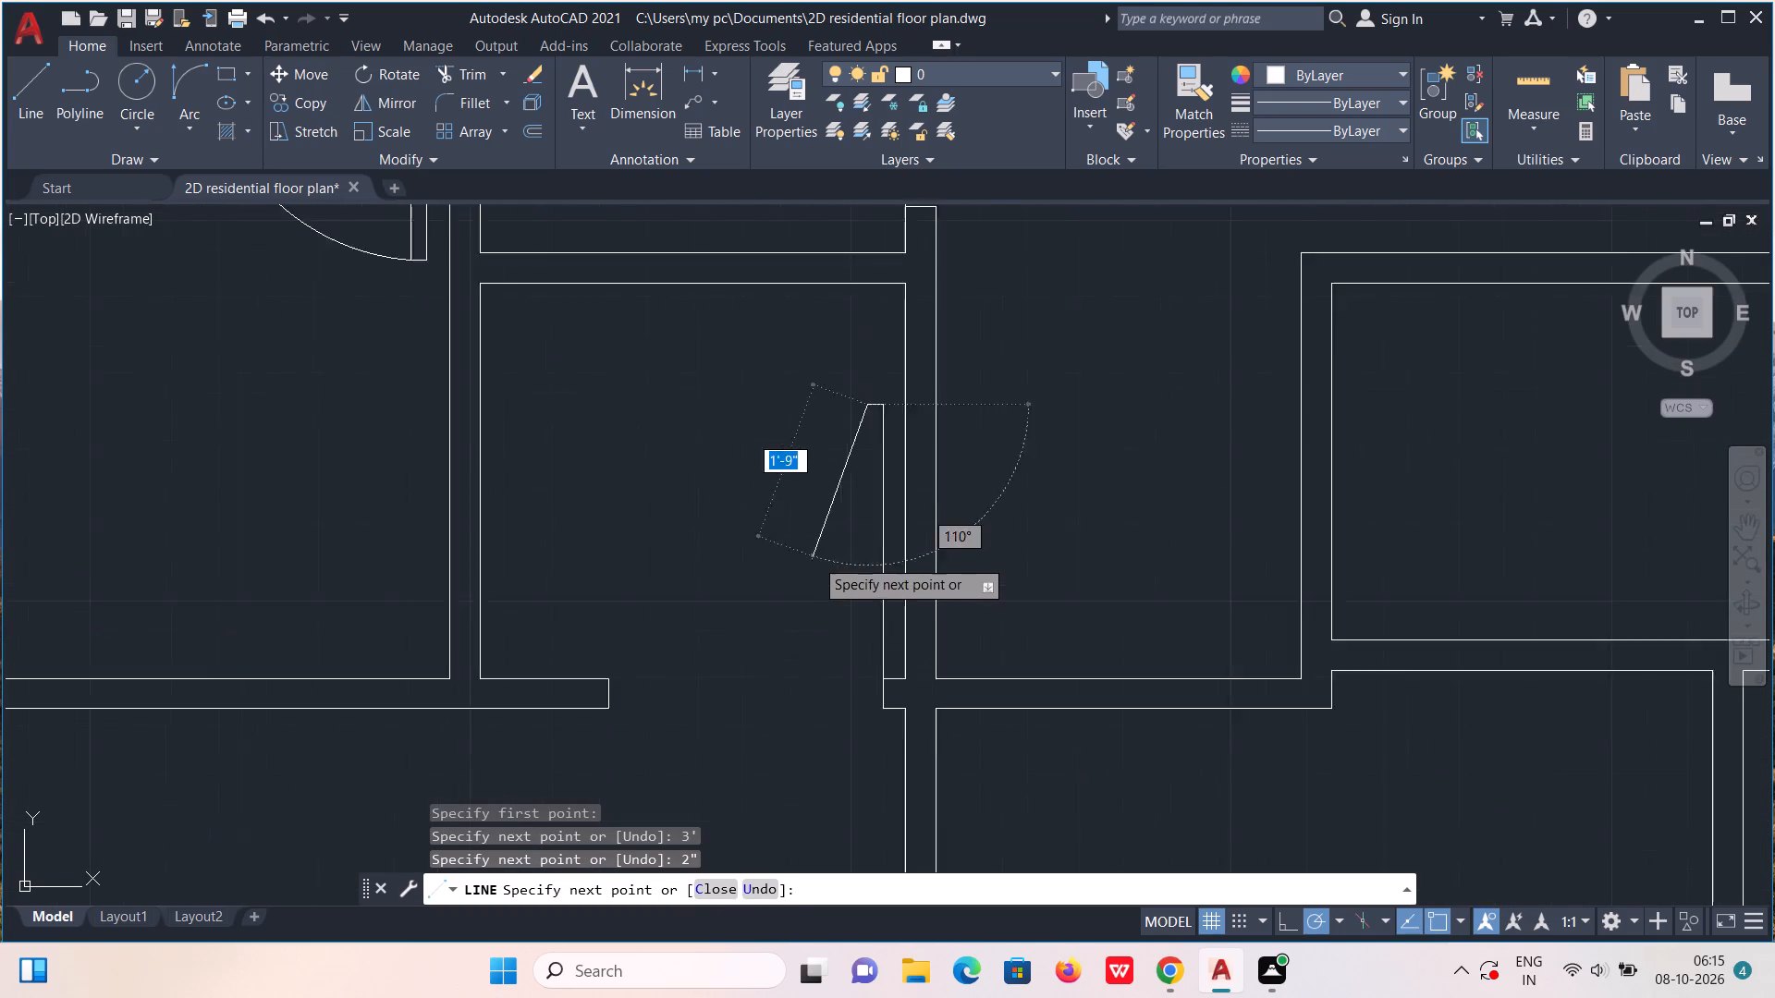
pyautogui.scroll(1, 814, 558)
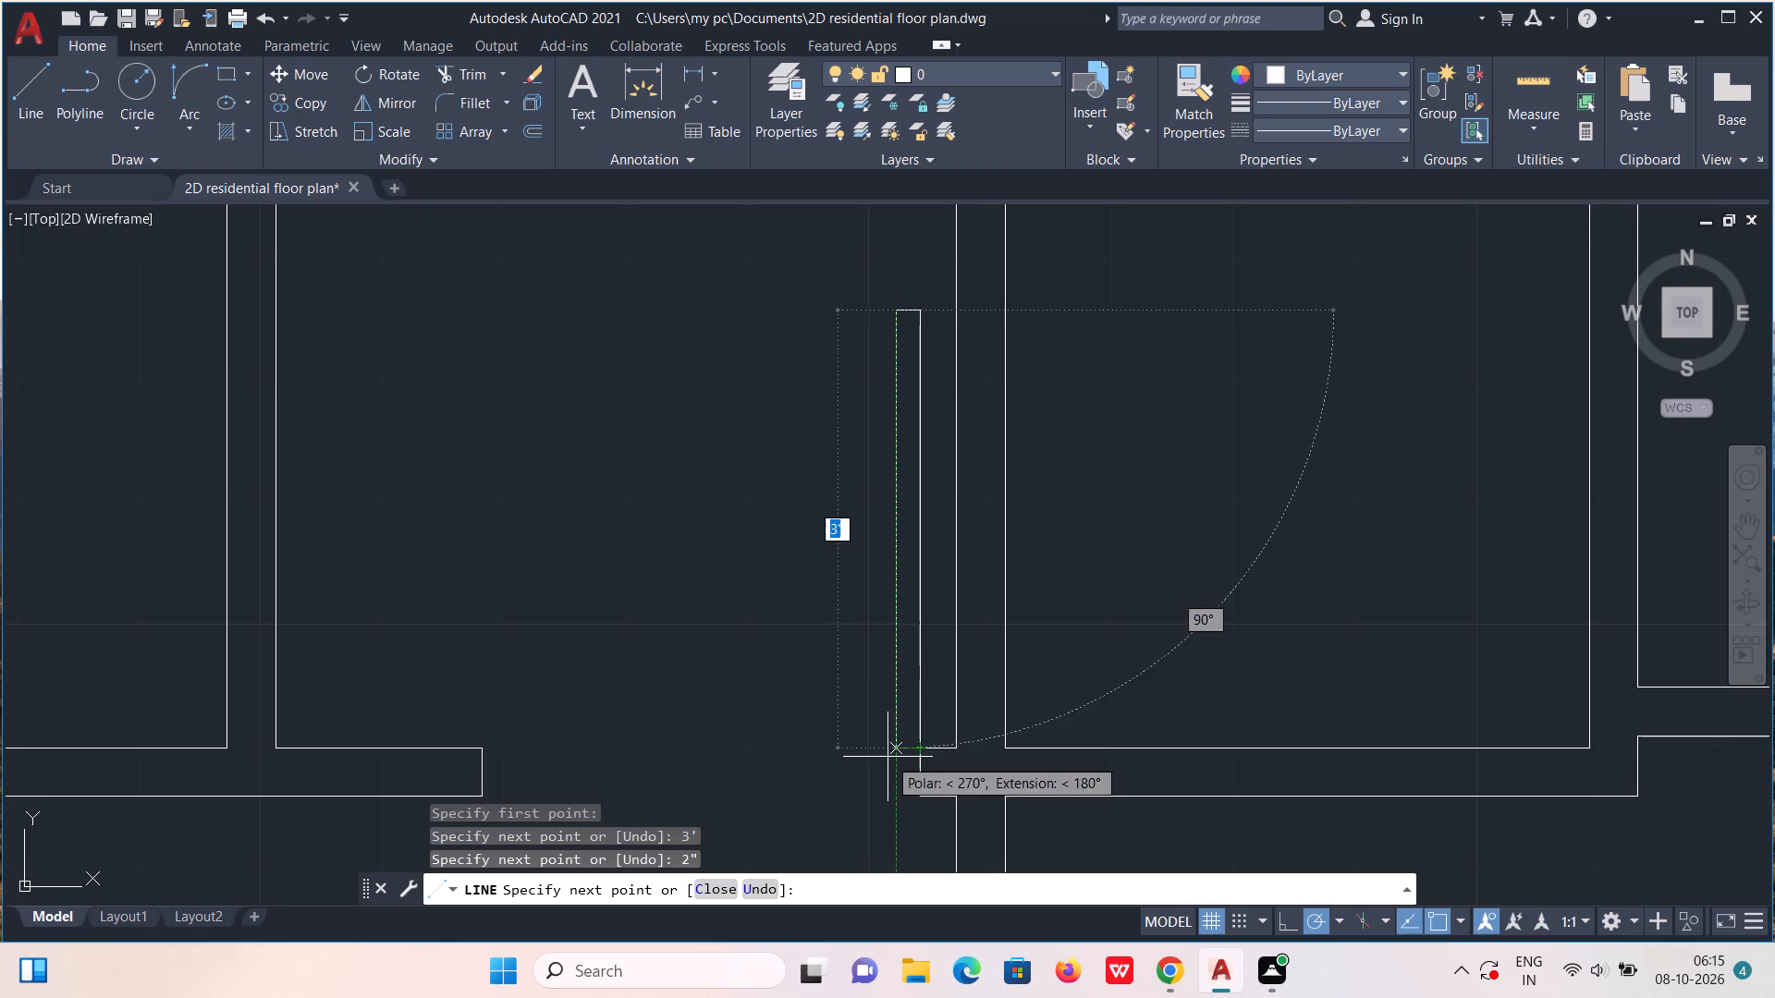
pyautogui.click(887, 757)
pyautogui.click(919, 751)
pyautogui.press('Escape')
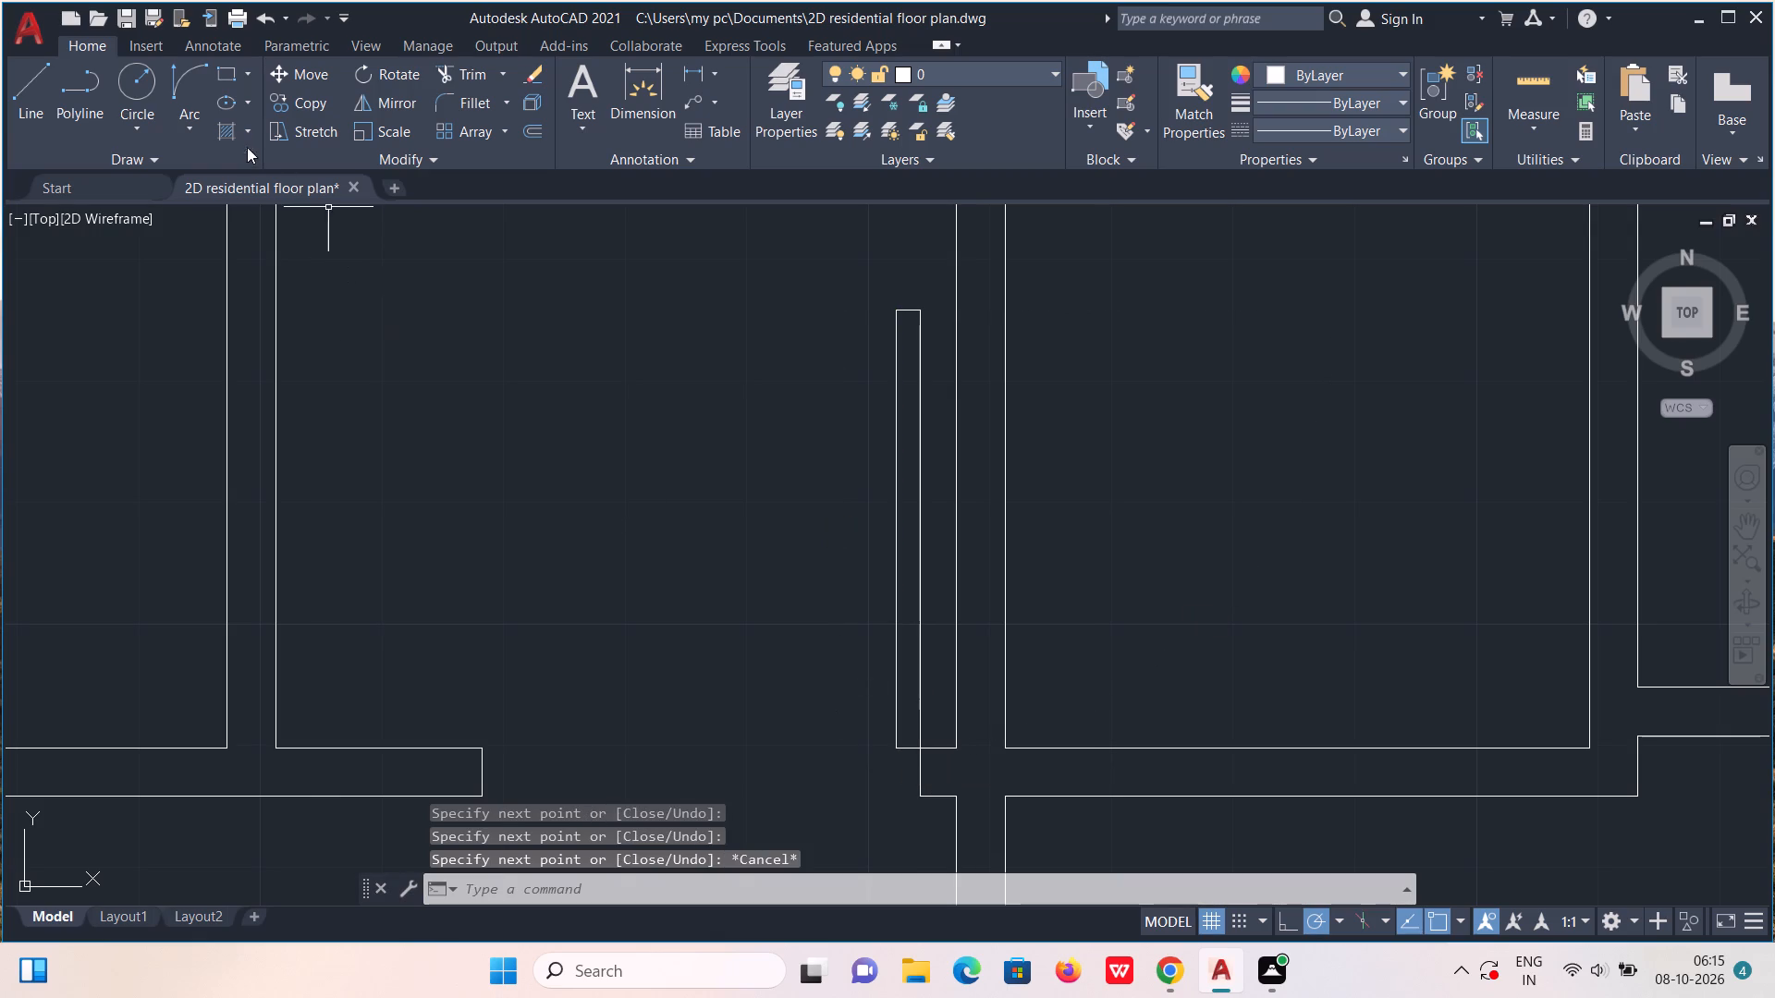
# Draw the door swing arc from the west jamb's north corner to the leaf's northwest corner, starting tangent due north.
pyautogui.click(202, 88)
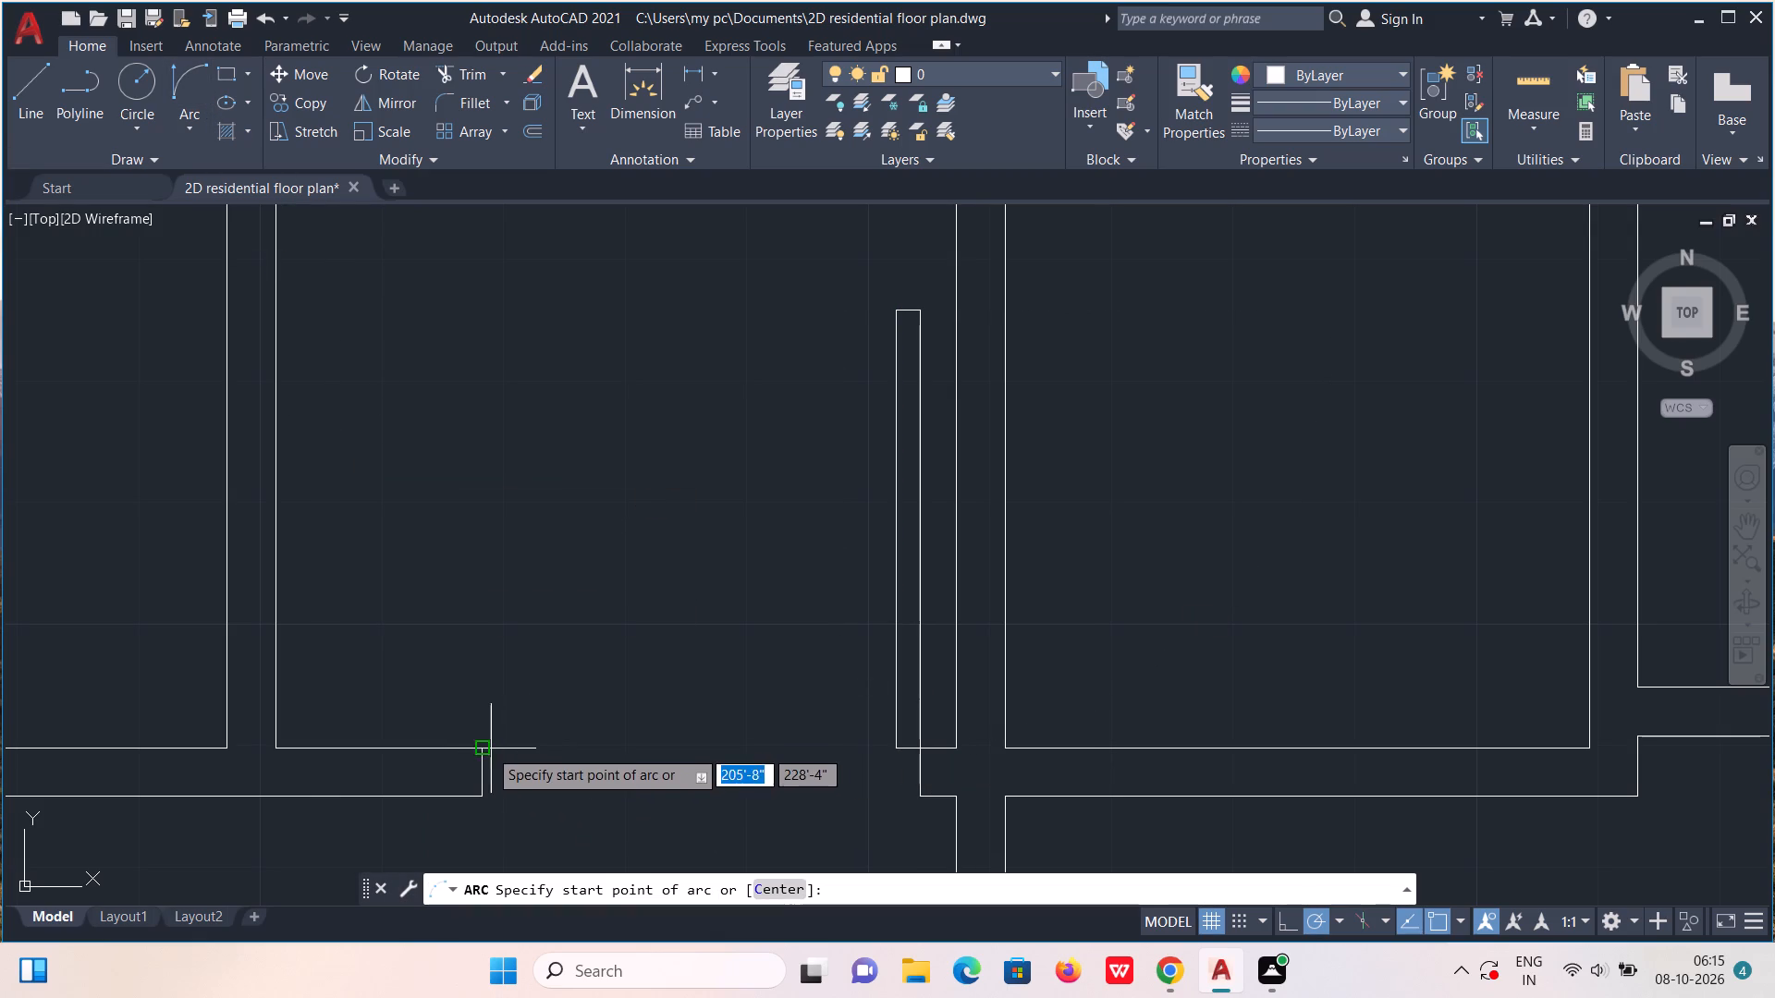
pyautogui.click(480, 746)
pyautogui.click(892, 313)
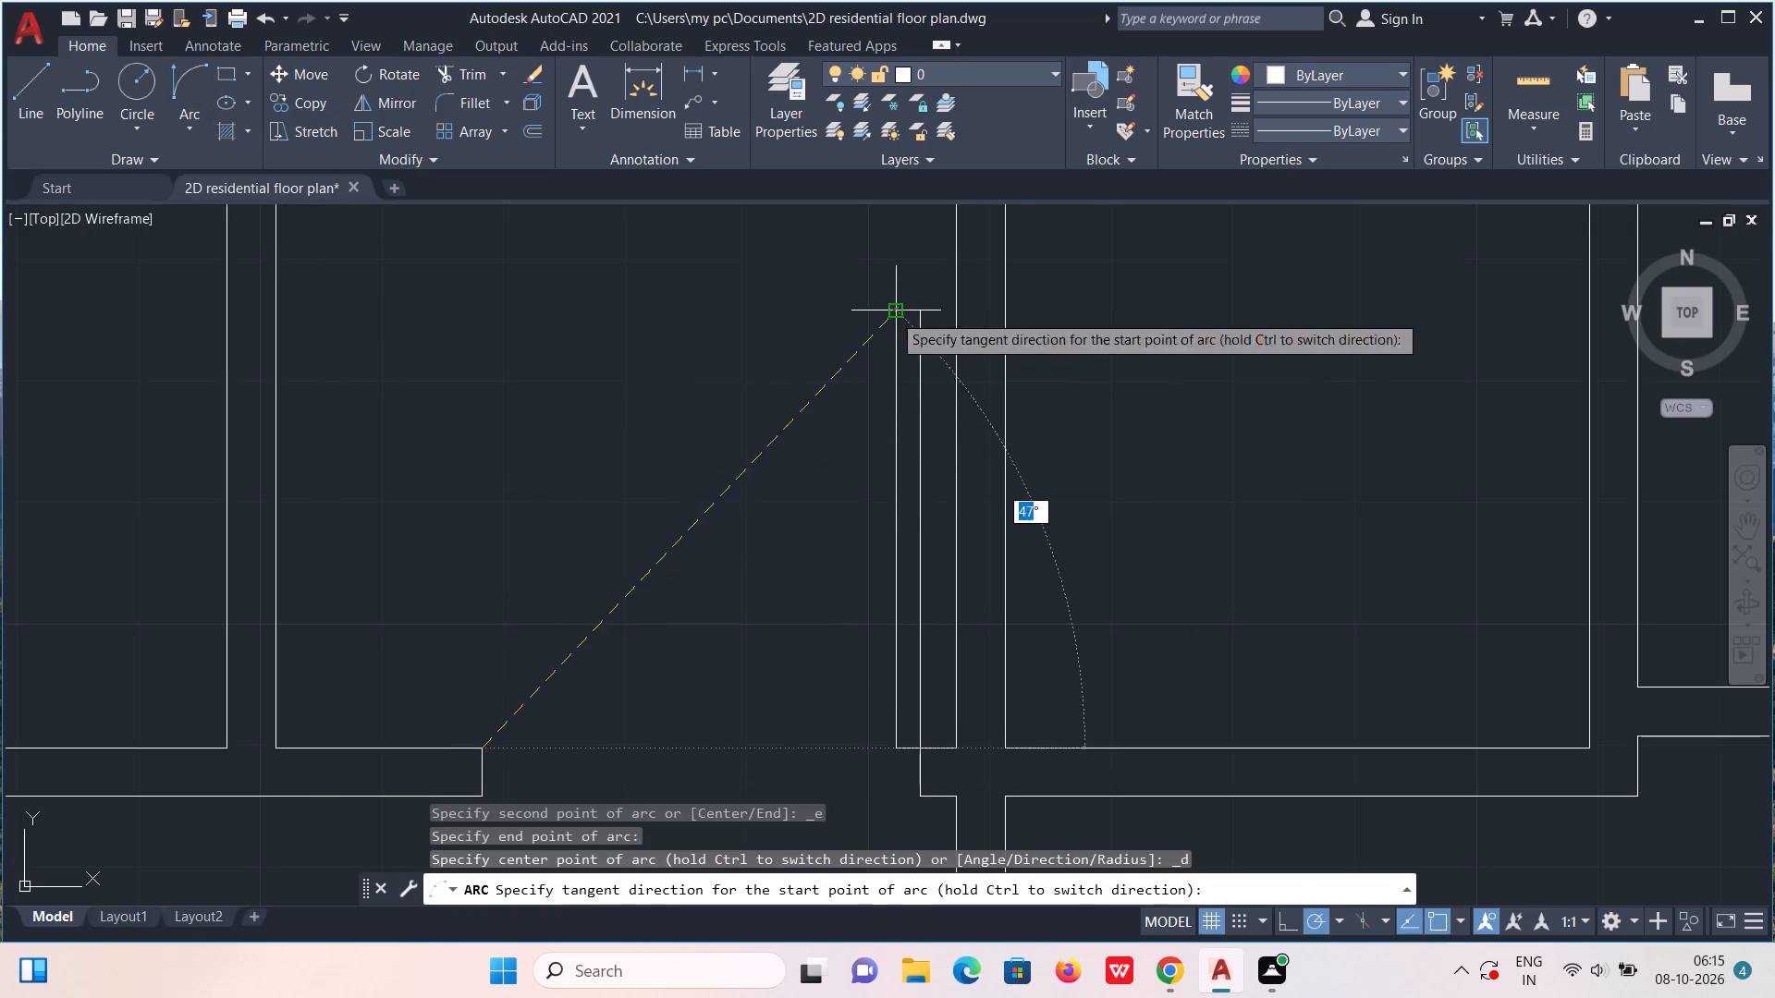
pyautogui.click(487, 317)
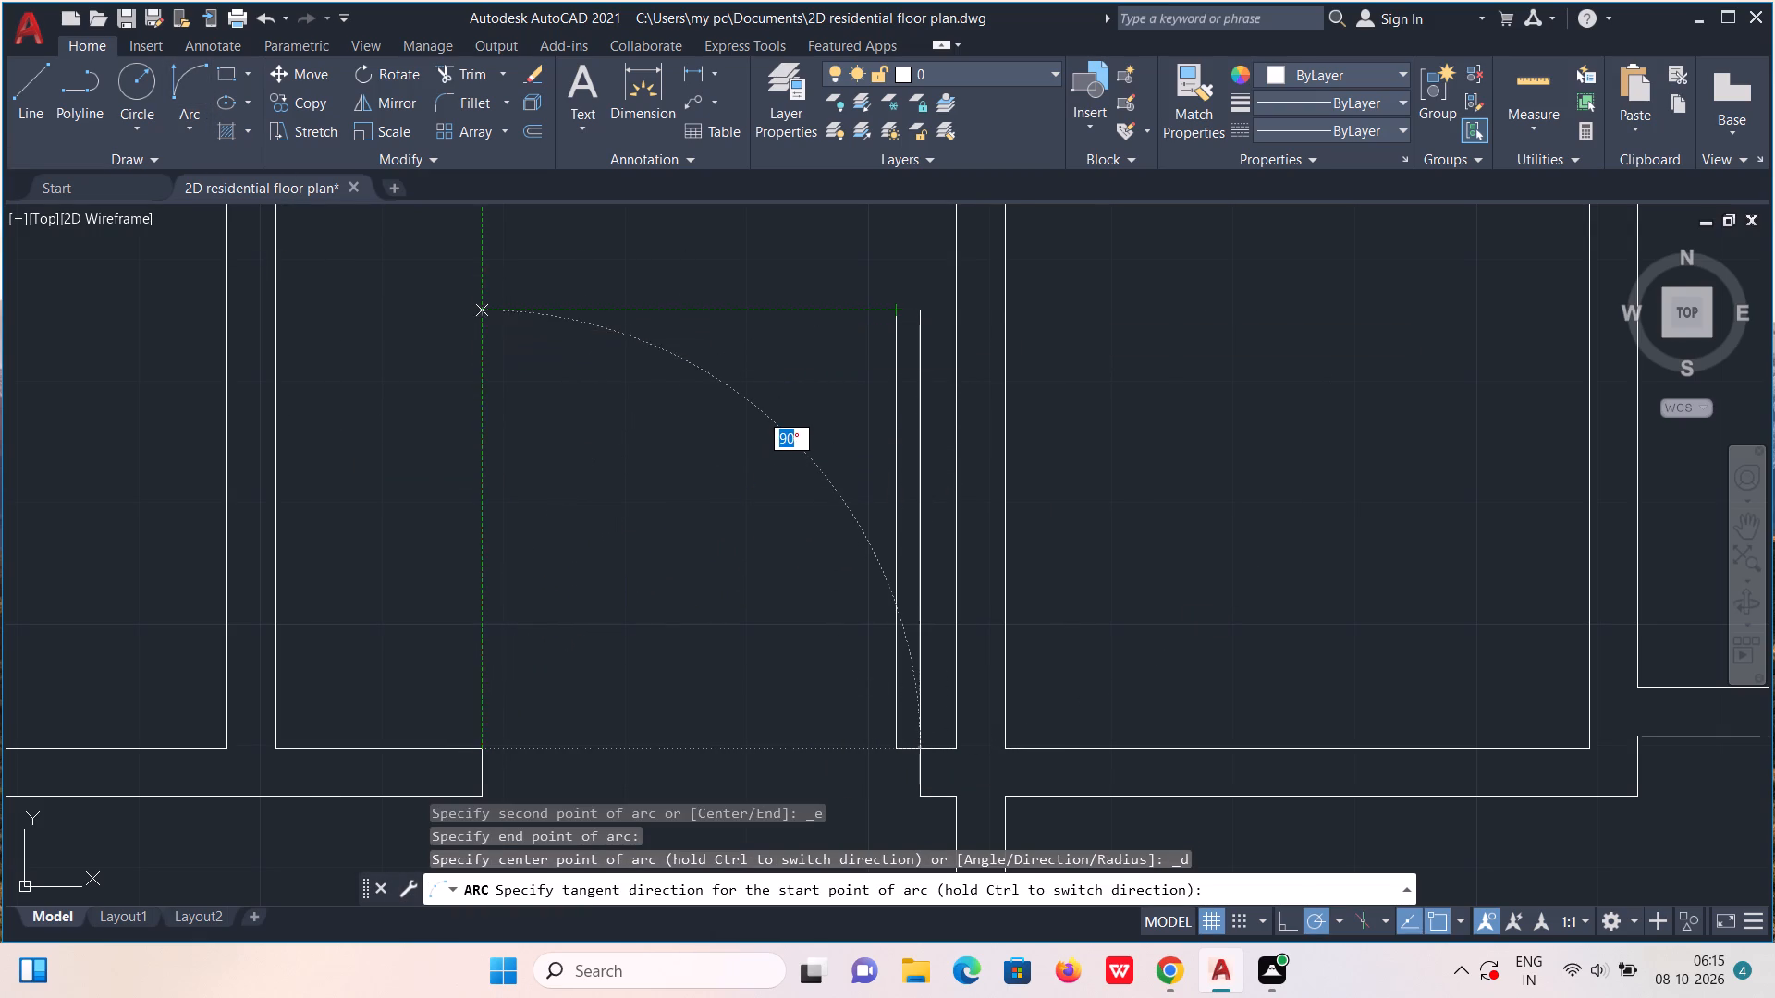
# Draw a cross line through the wall just east of the junction, joining its north and south corners.
pyautogui.scroll(-2, 489, 336)
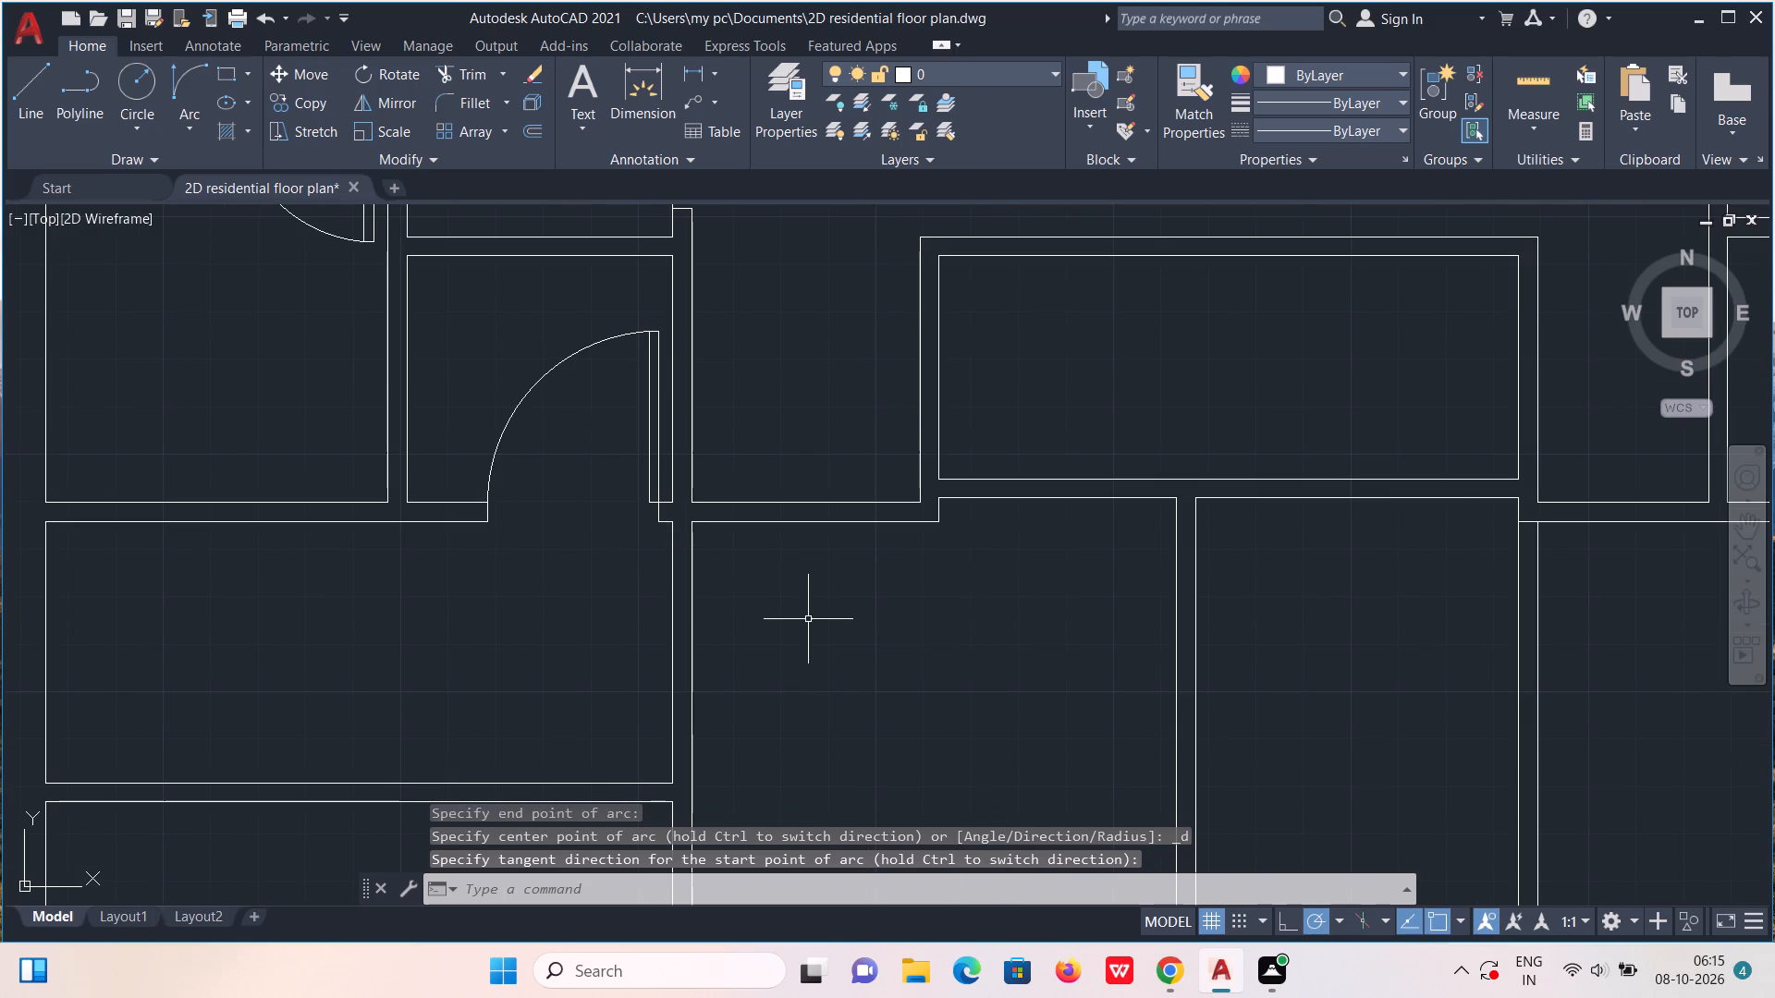
pyautogui.moveTo(895, 548); pyautogui.dragTo(795, 518, button='middle')
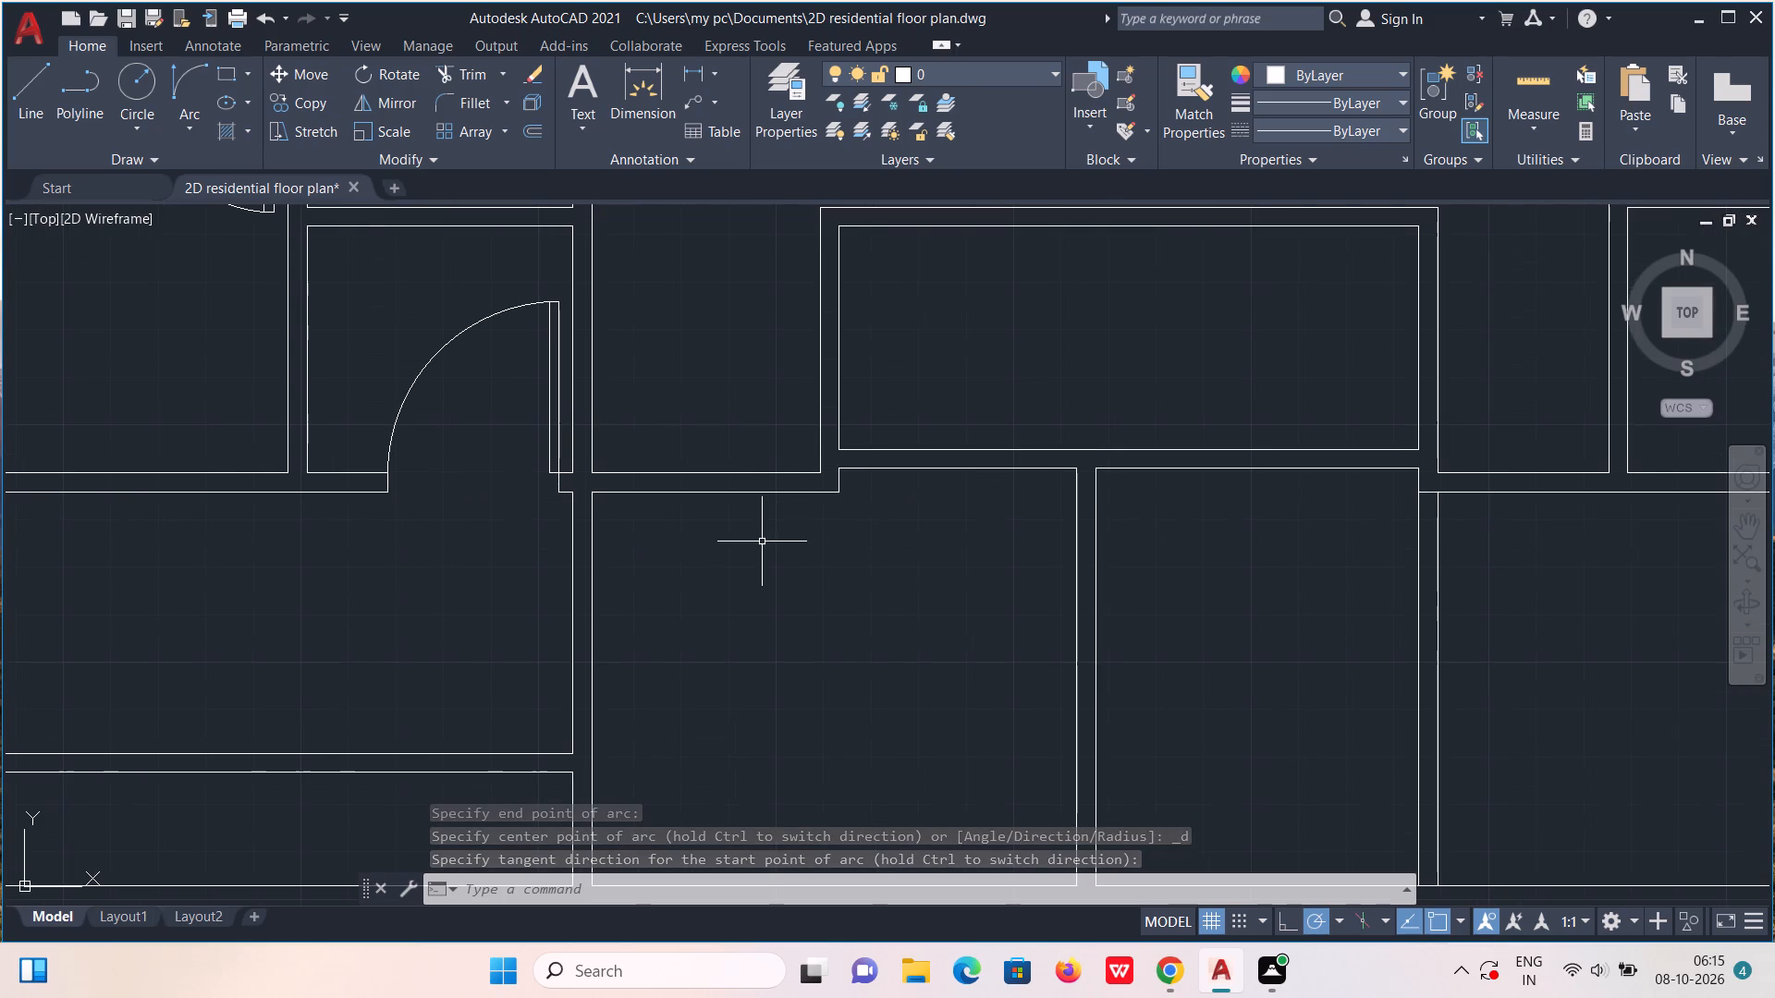
pyautogui.press('l')
pyautogui.press('Return')
pyautogui.scroll(2, 603, 506)
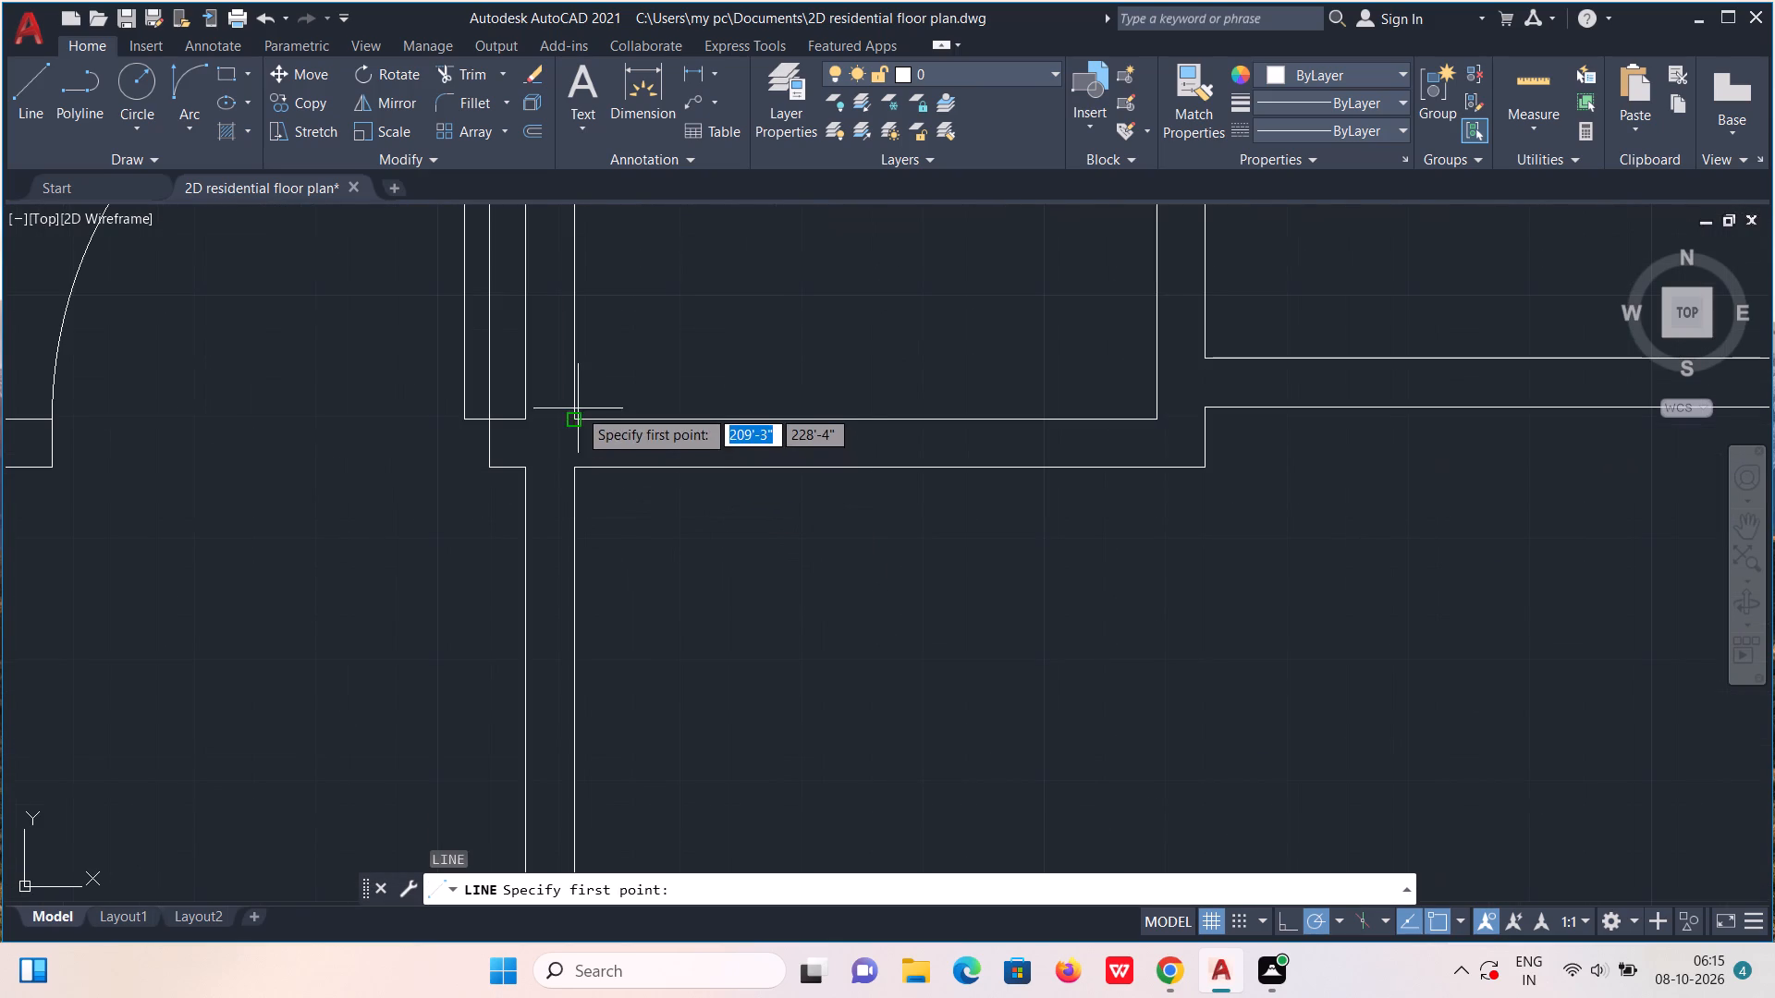
pyautogui.click(576, 419)
pyautogui.click(572, 467)
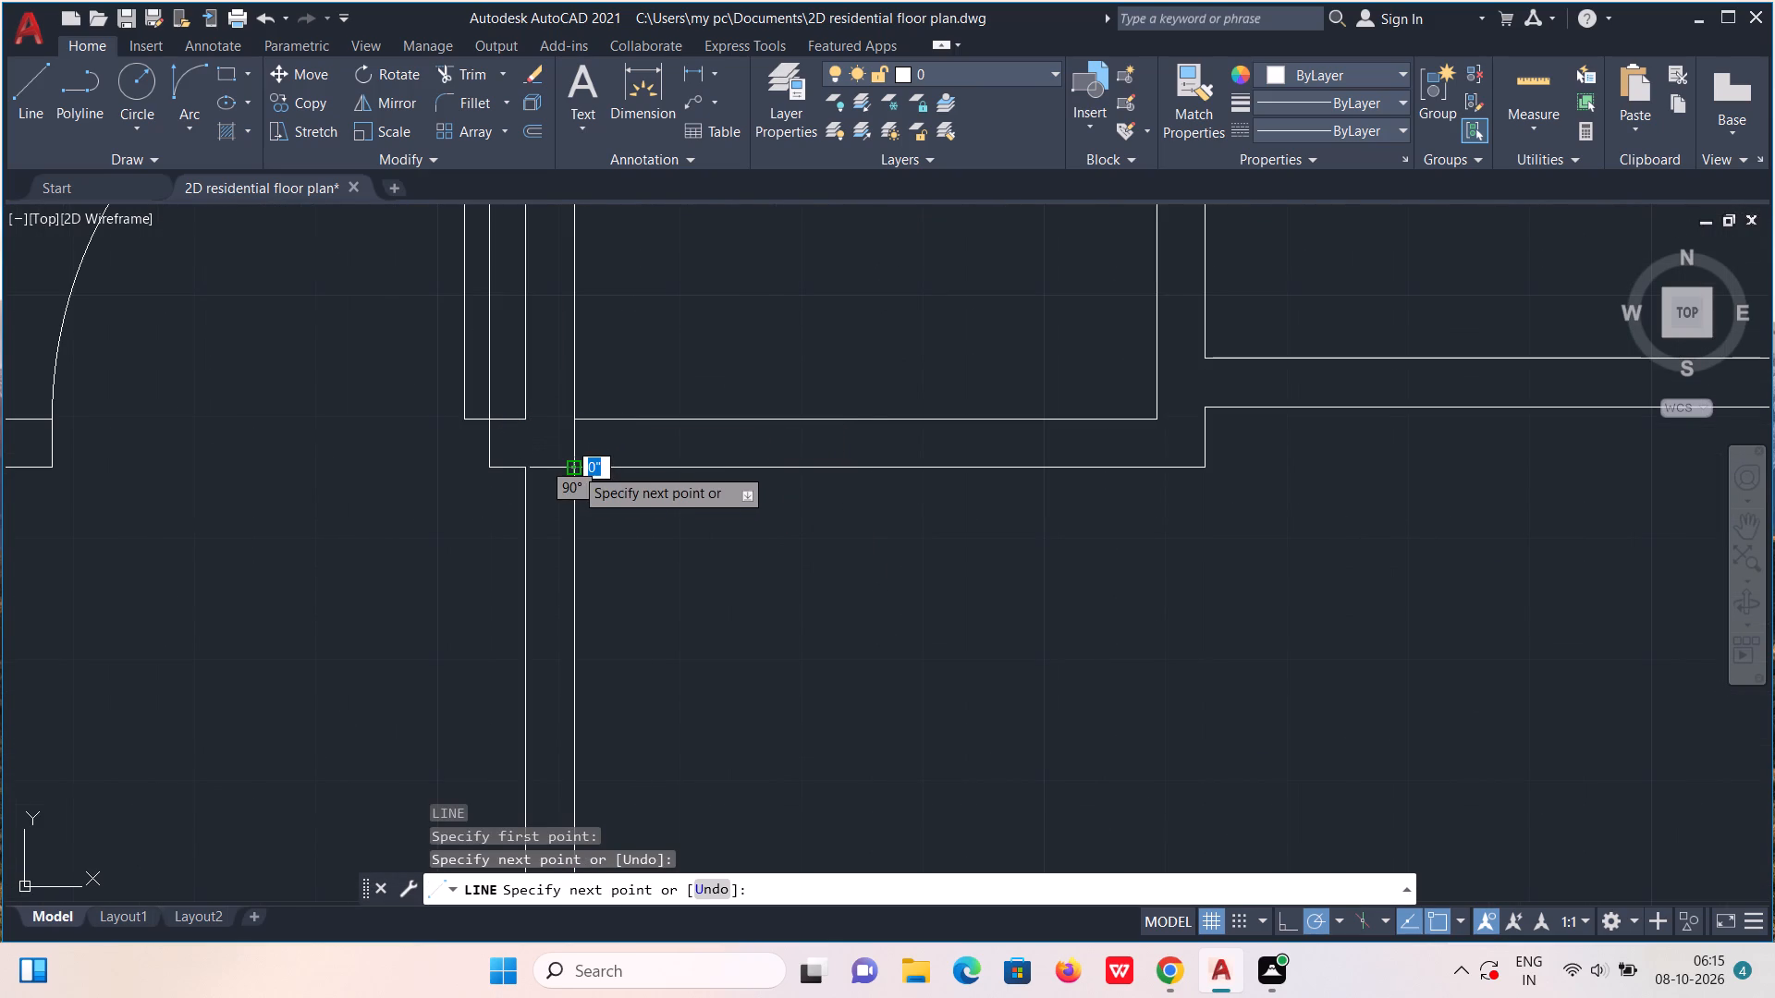
pyautogui.press('Escape')
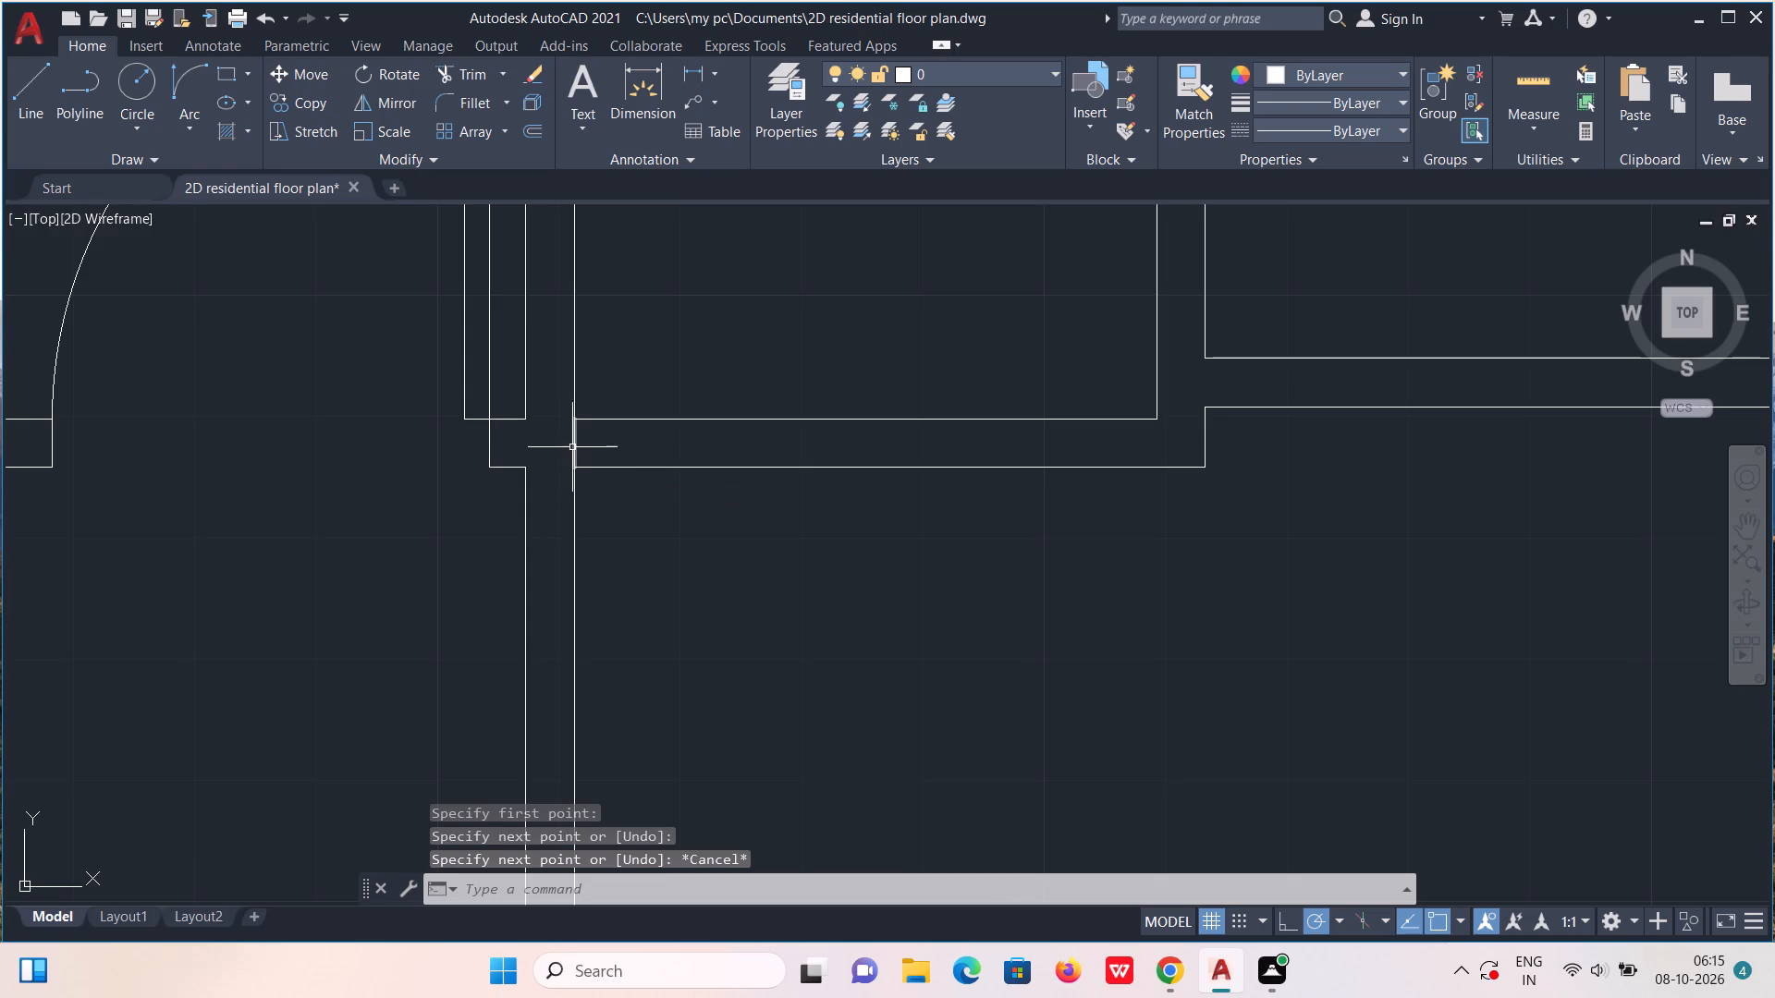
# Move the new cross line 3" east along the wall.
pyautogui.click(573, 447)
pyautogui.press('m')
pyautogui.press('Return')
pyautogui.click(573, 448)
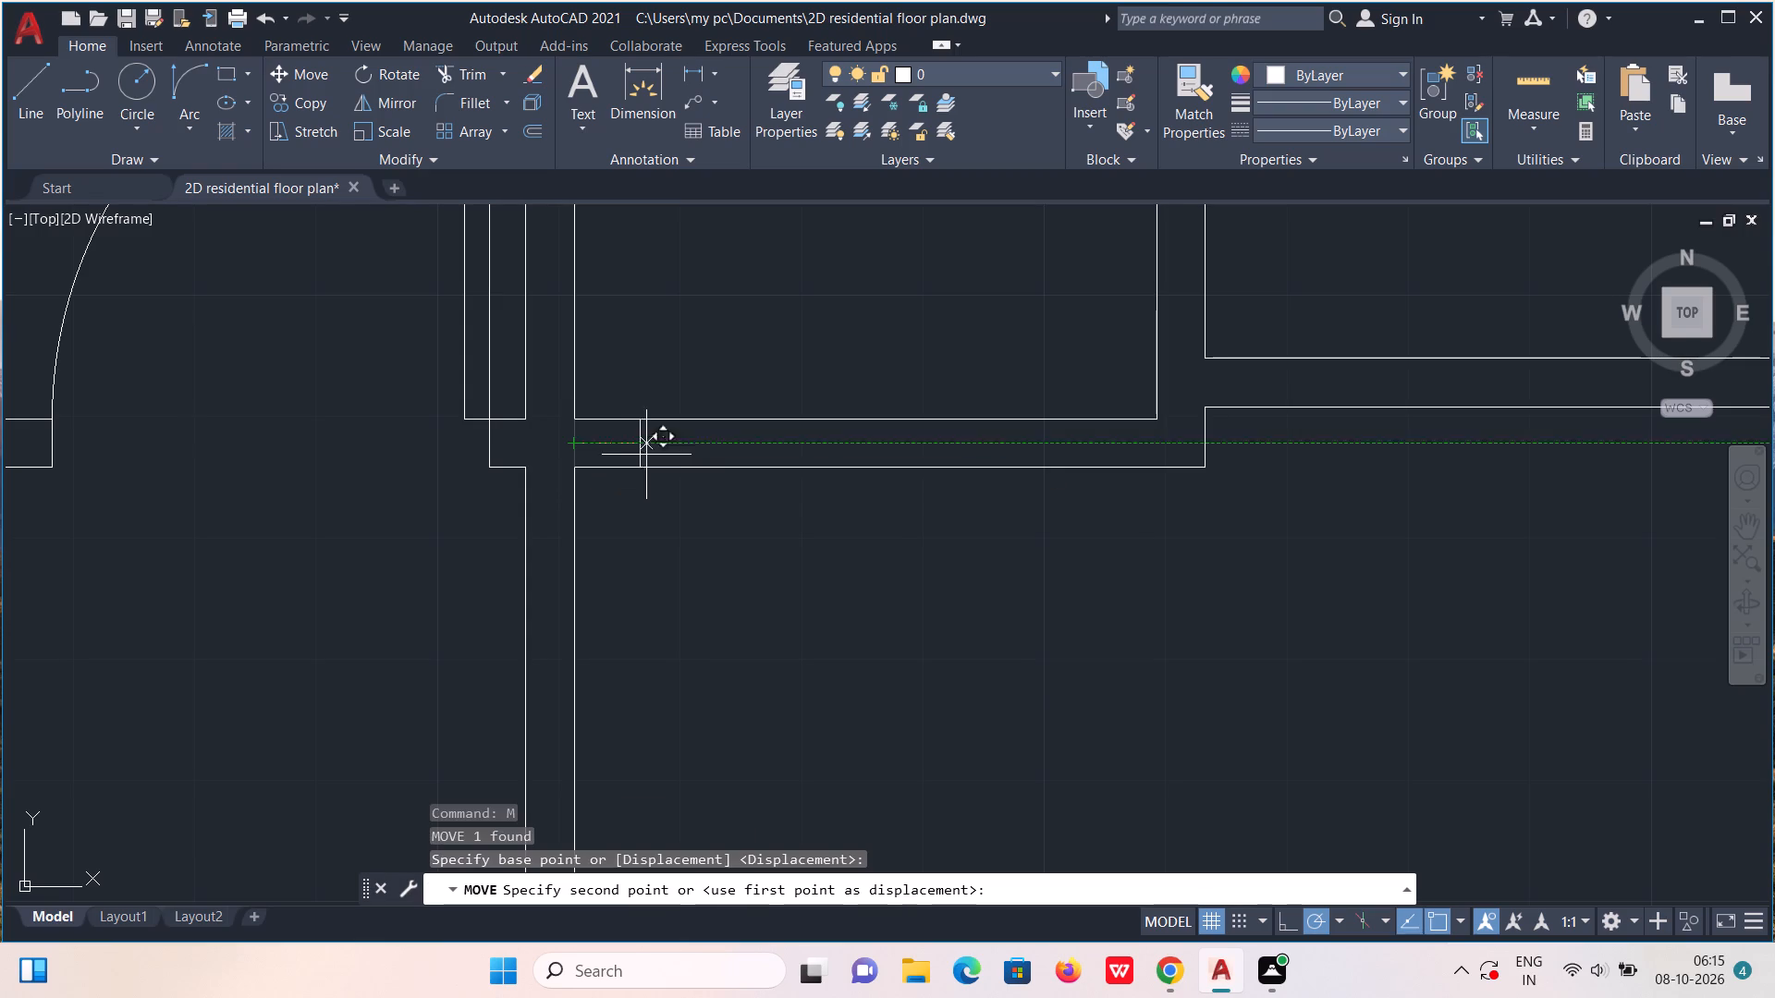
pyautogui.write('3"')
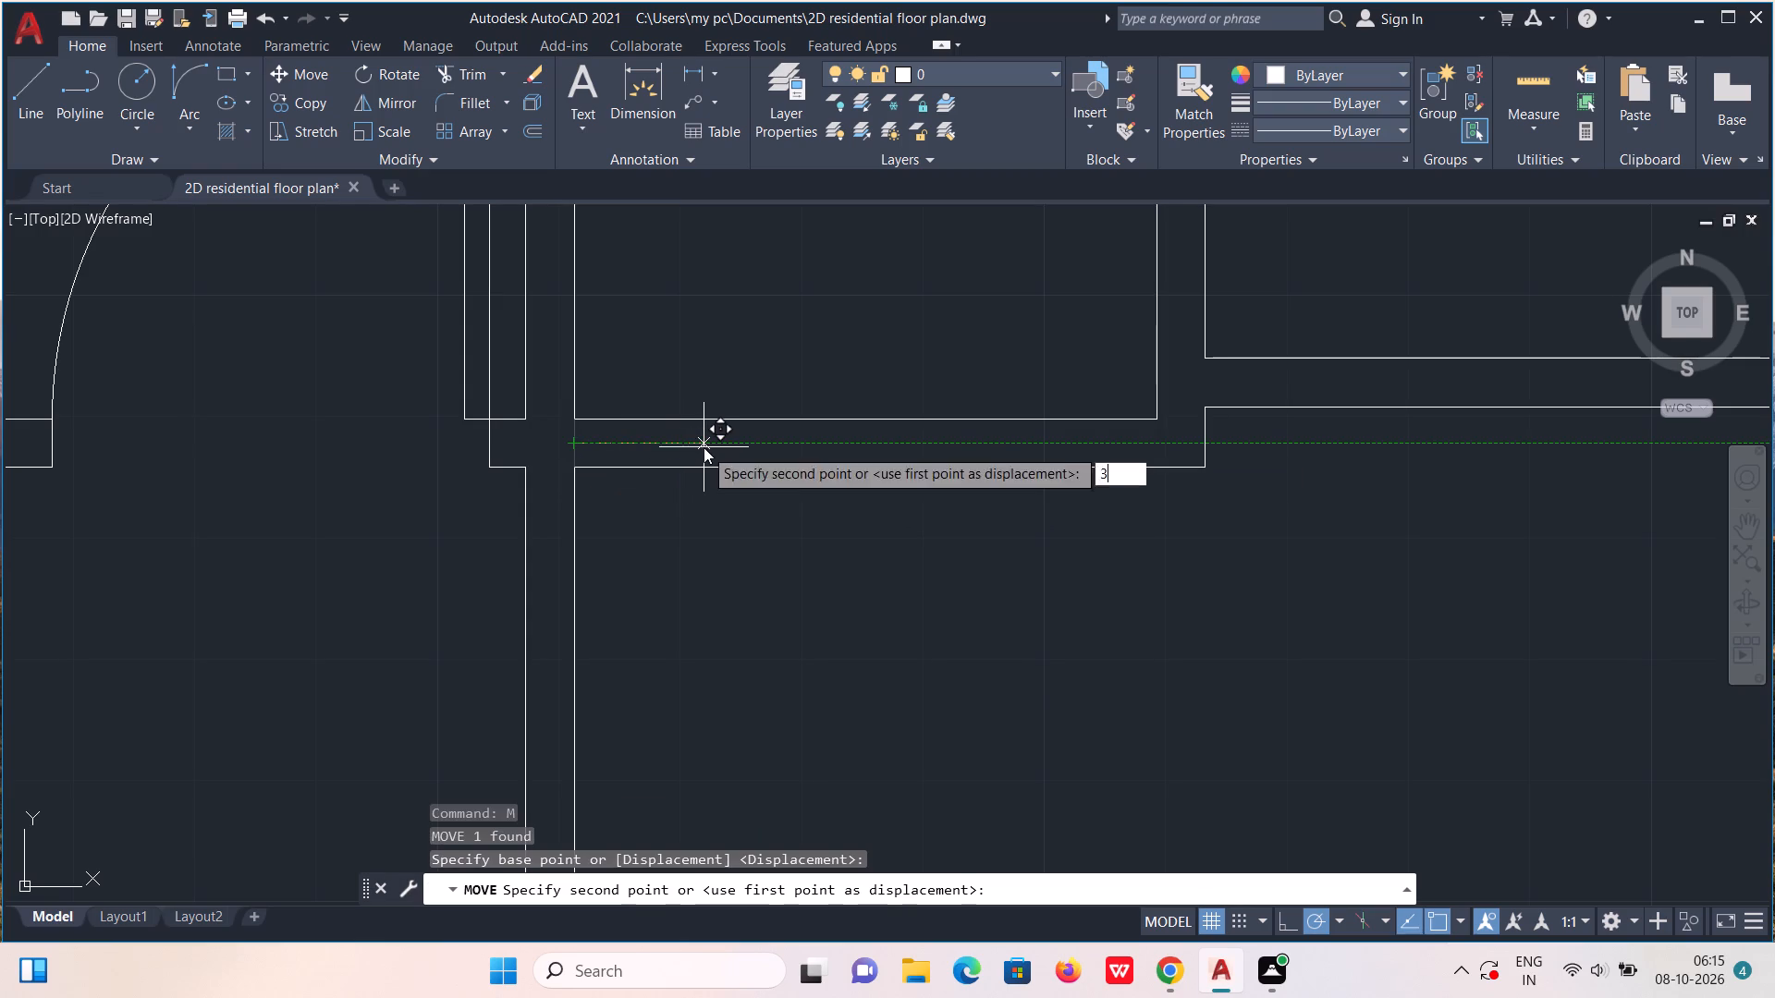
pyautogui.press('Return')
# Copy the moved cross line 3' to the east along the same wall.
pyautogui.click(610, 449)
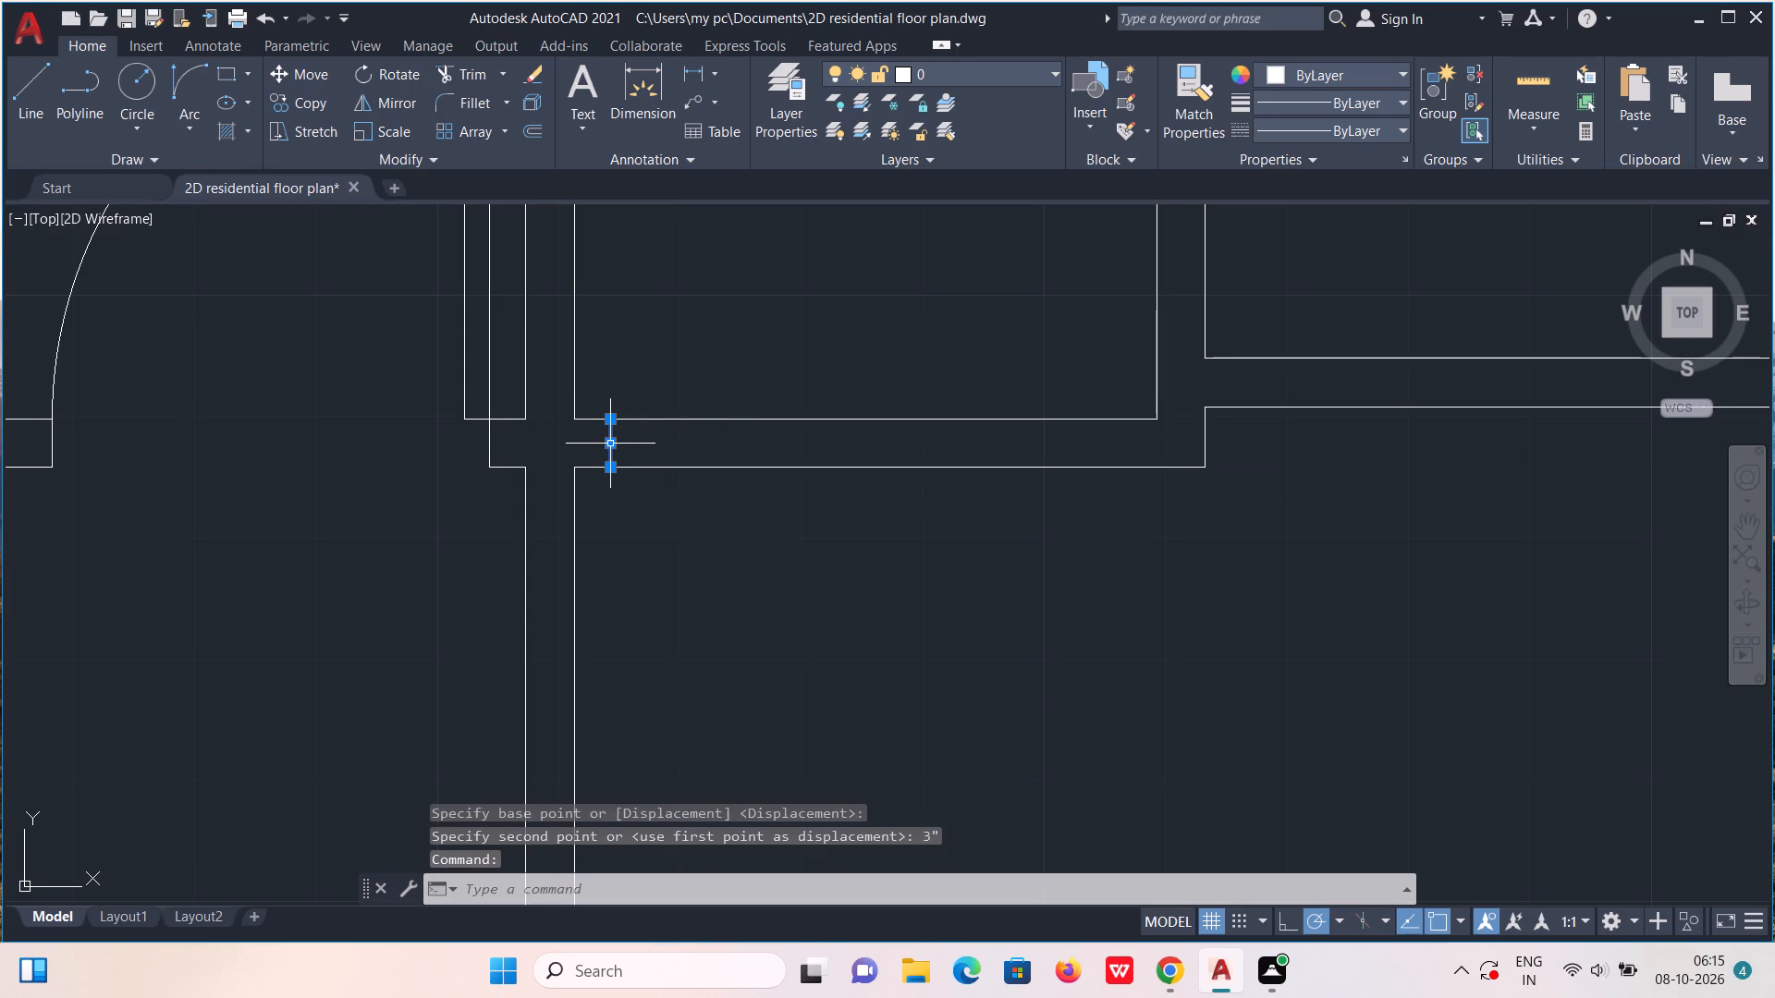
pyautogui.write('co')
pyautogui.press('Return')
pyautogui.click(607, 444)
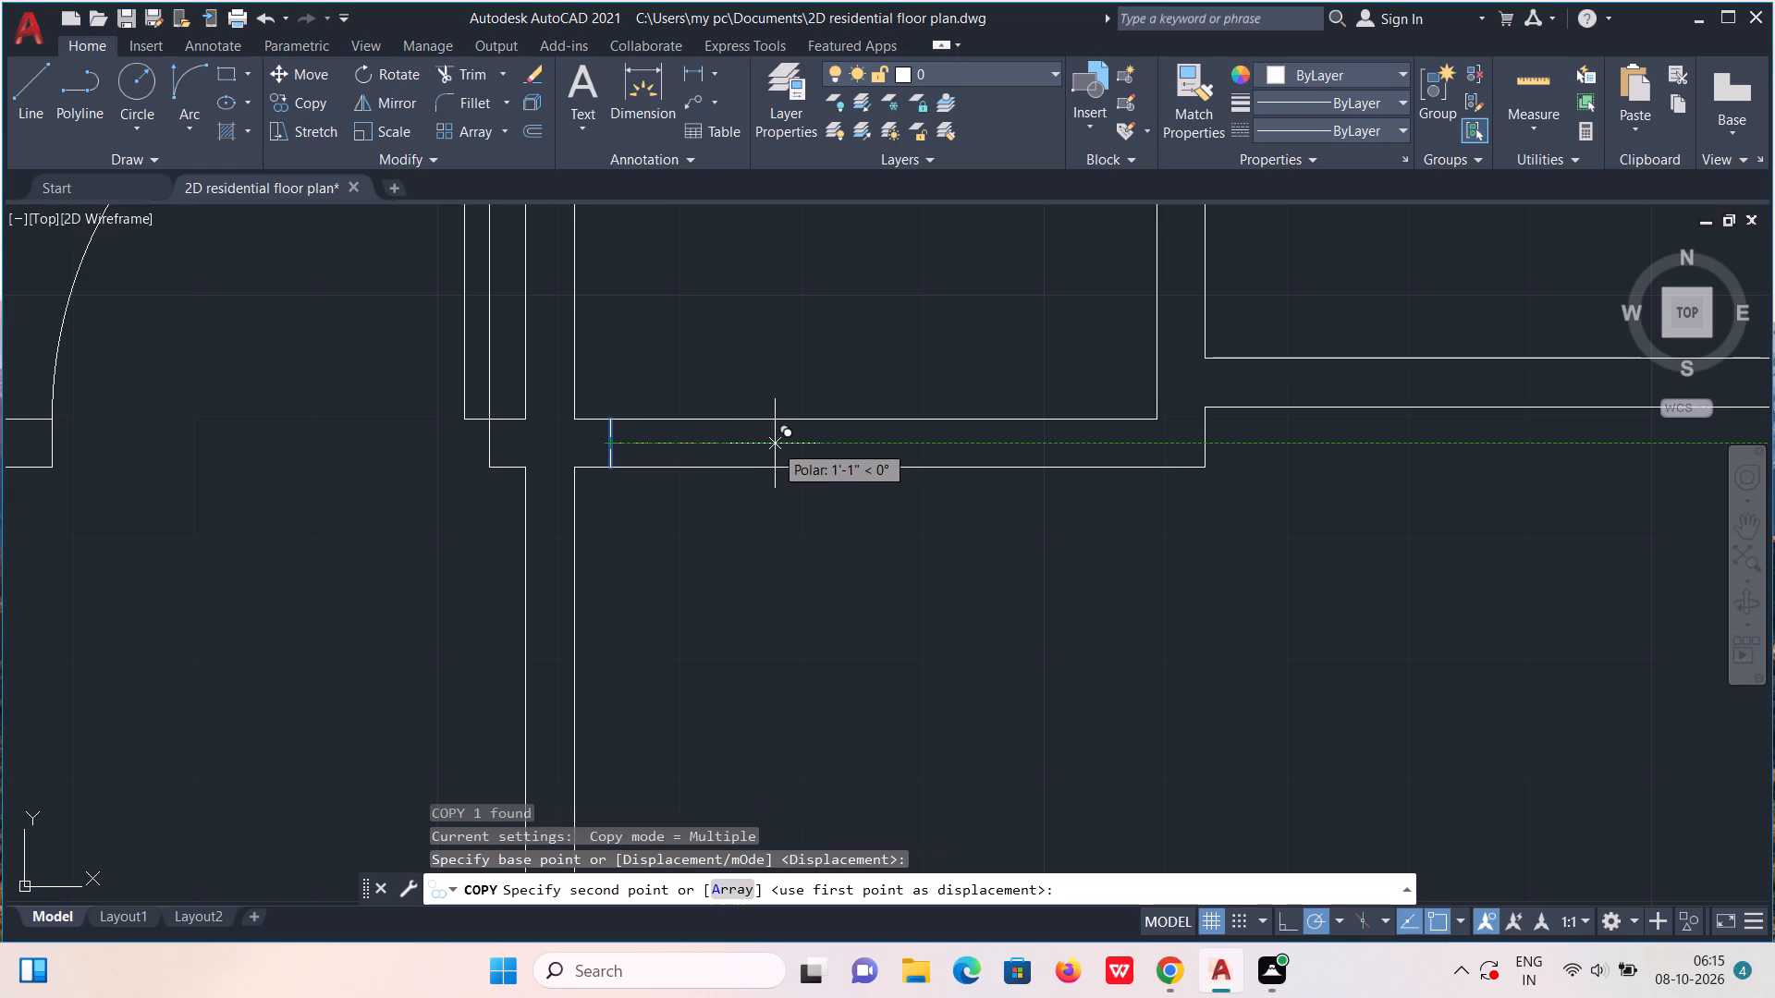
pyautogui.write("3'")
pyautogui.press('Return')
# Trim both wall lines between the two cross lines to open the doorway.
pyautogui.click(468, 77)
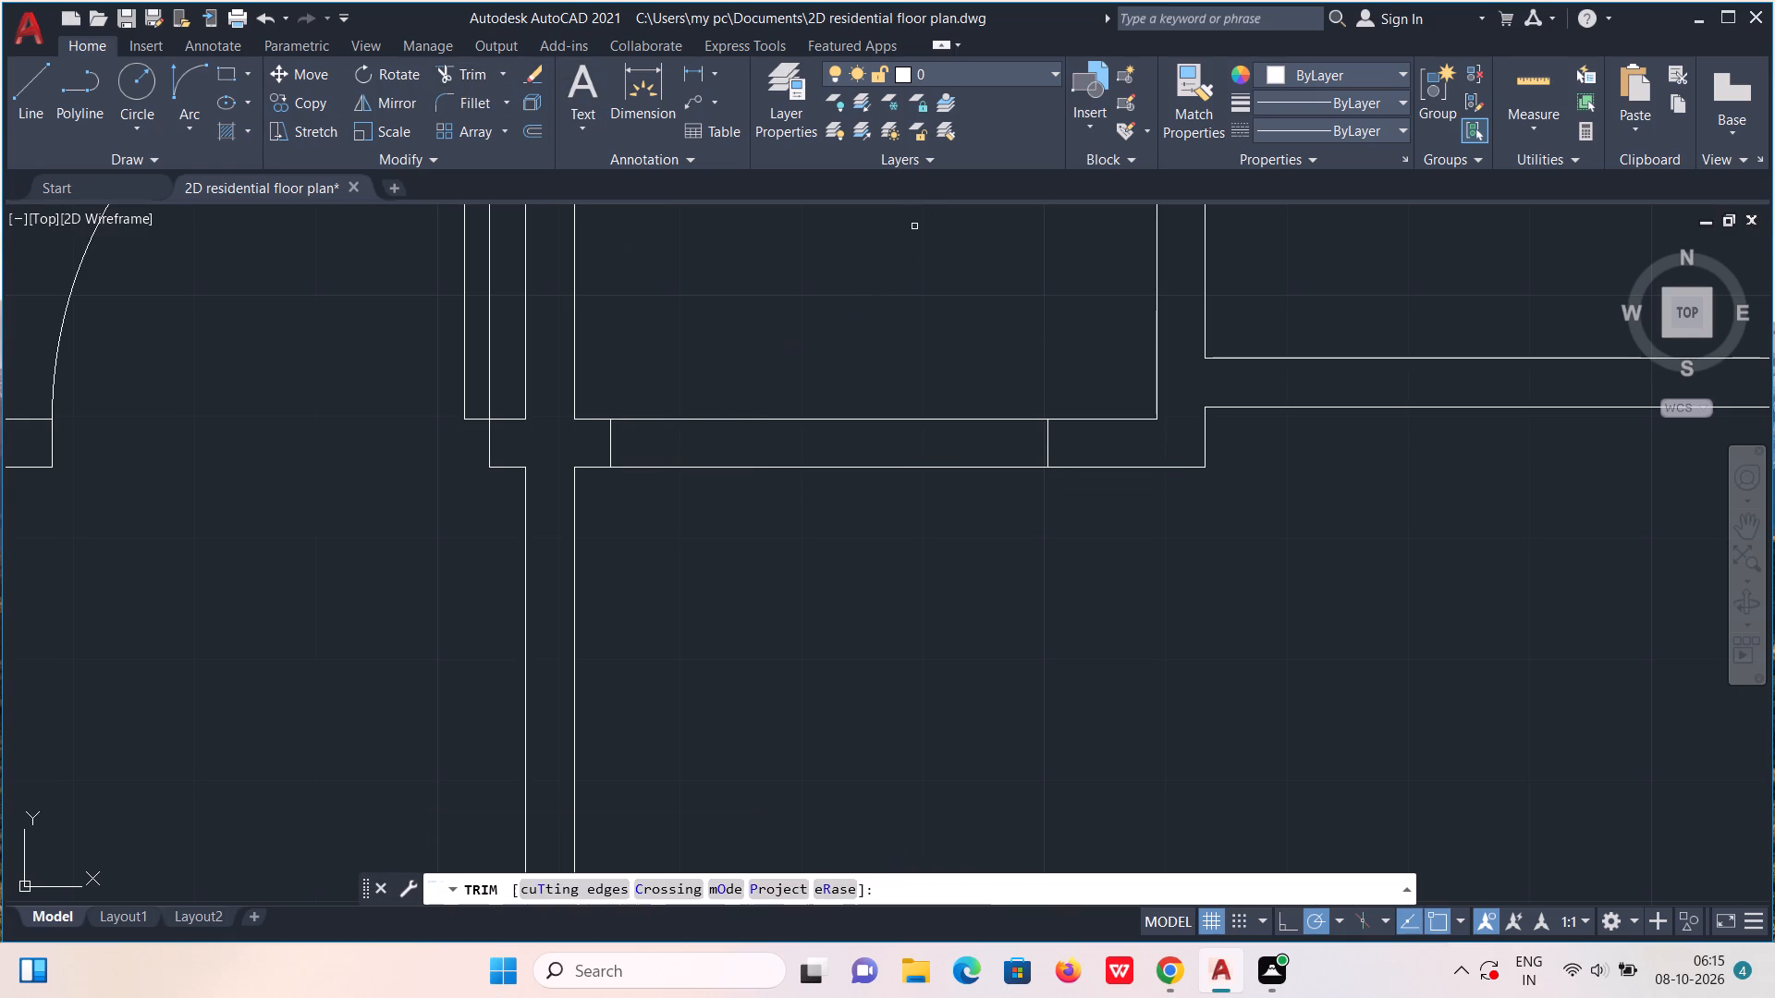
pyautogui.moveTo(765, 336); pyautogui.dragTo(834, 601)
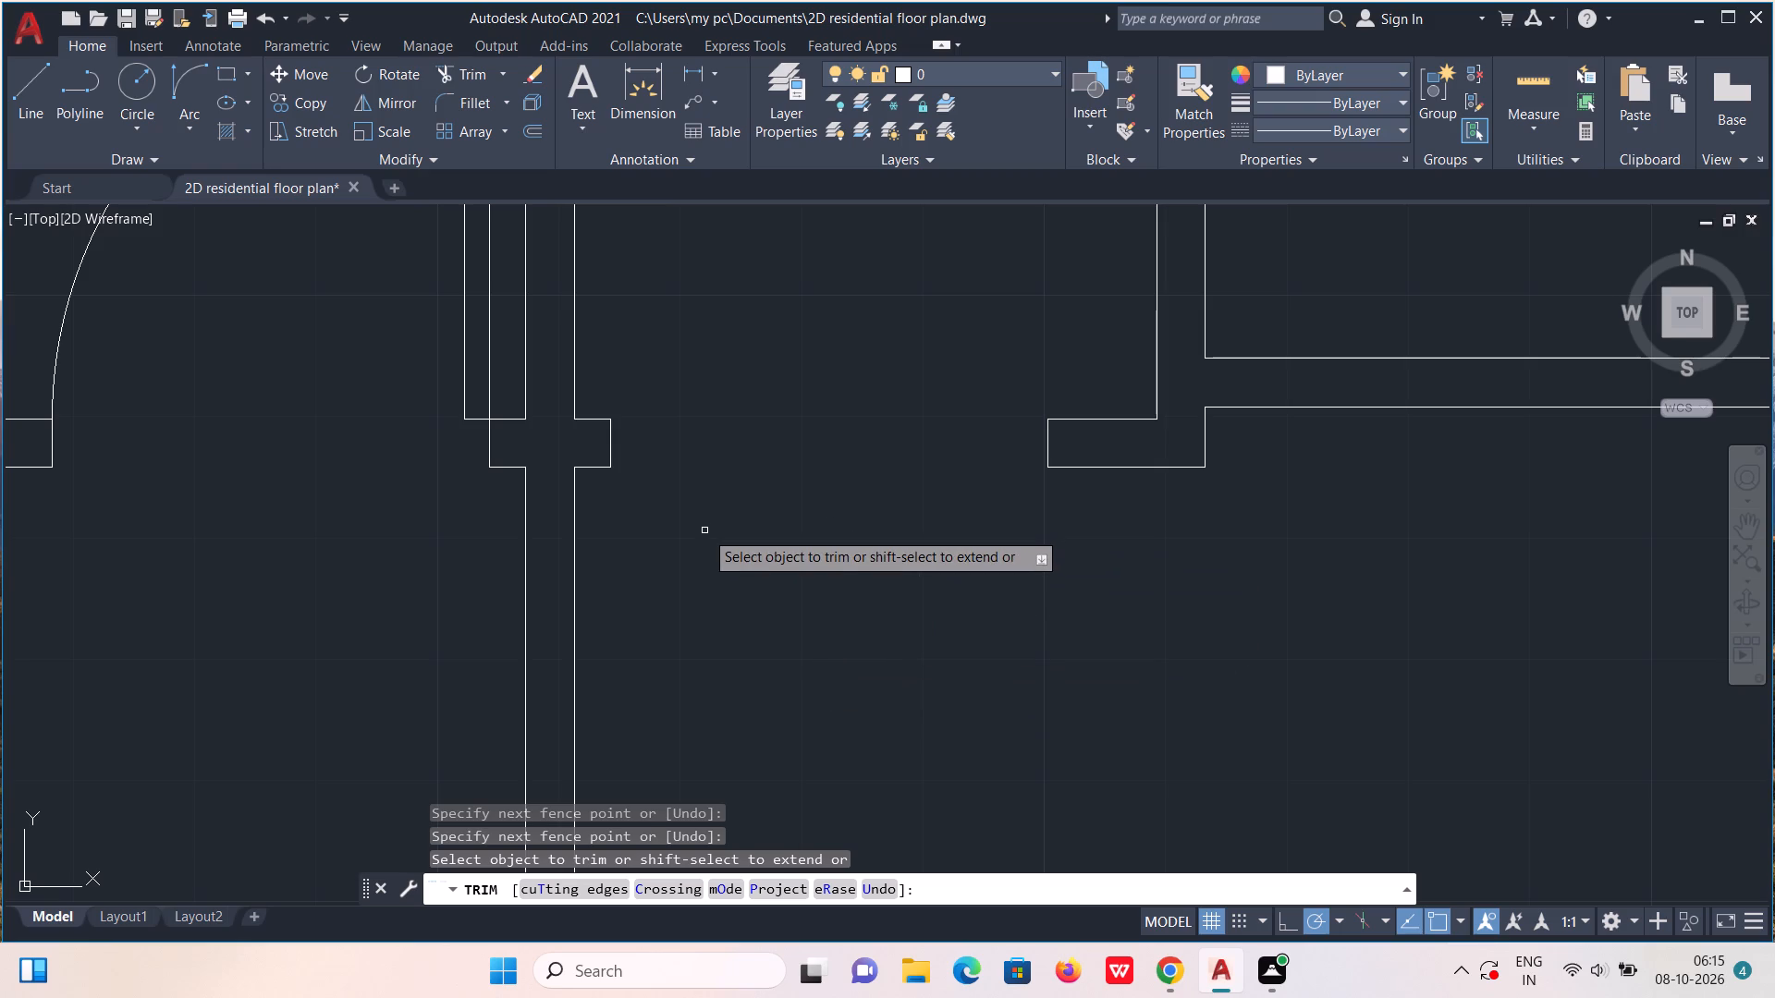
pyautogui.scroll(-3, 712, 525)
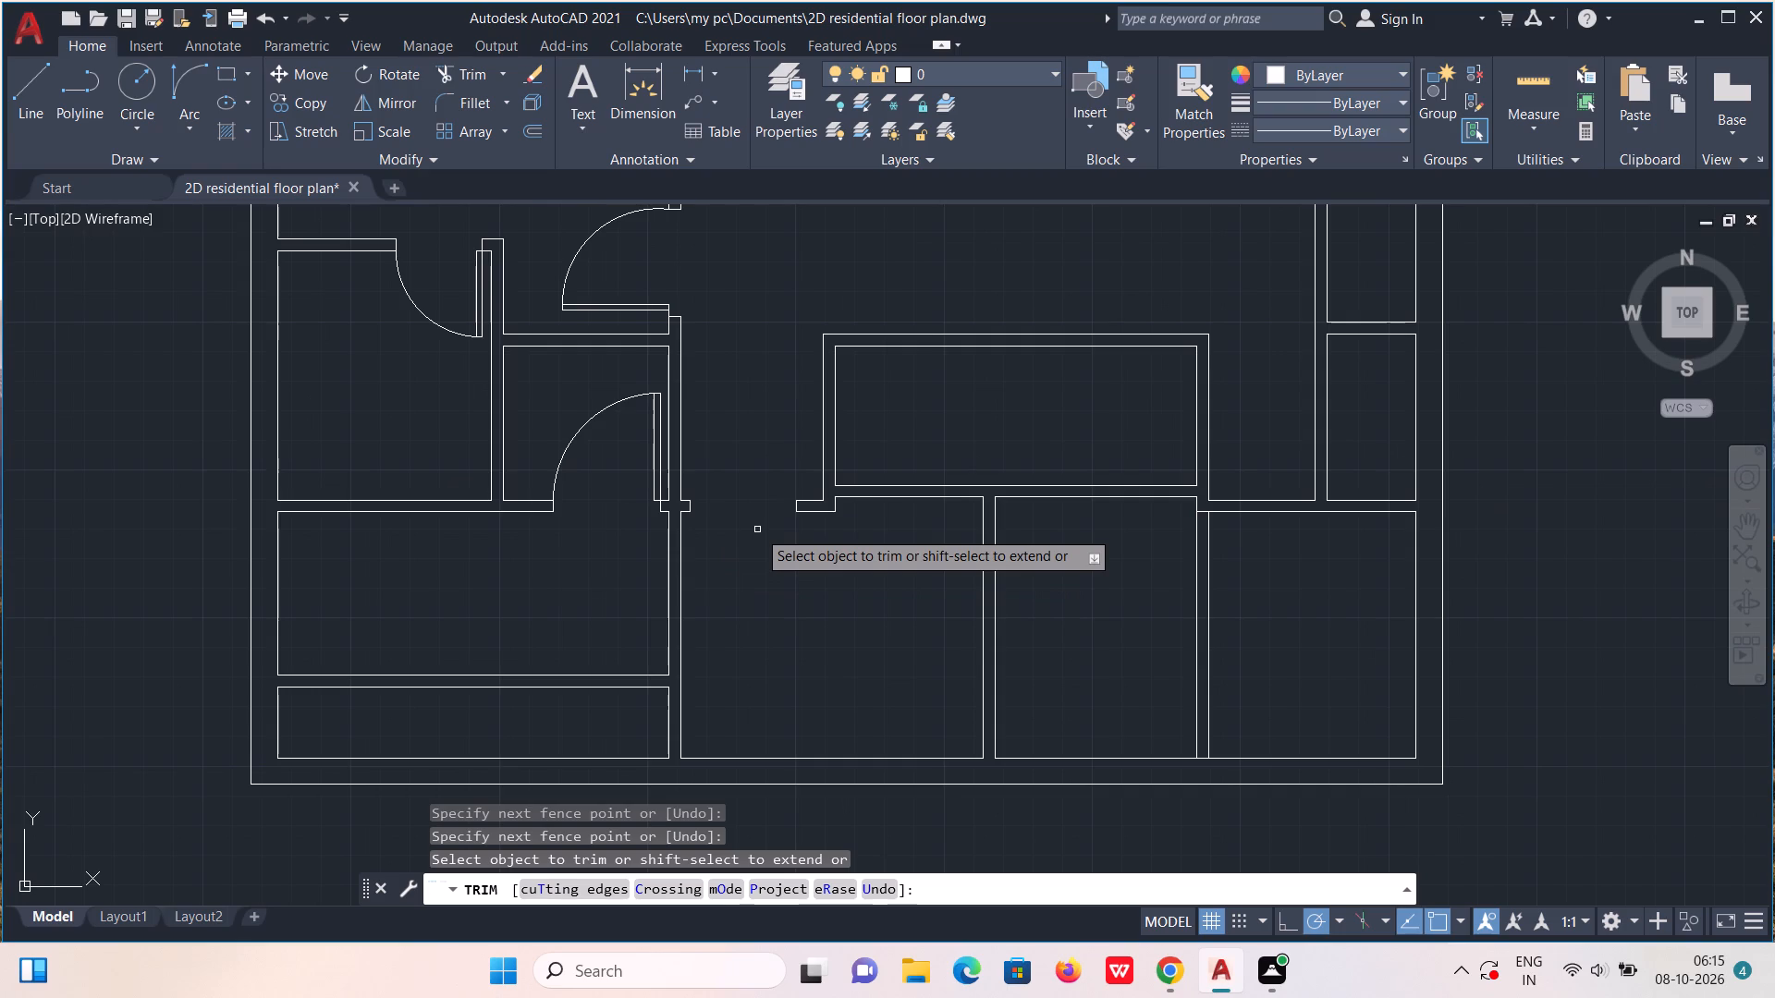
pyautogui.moveTo(750, 529); pyautogui.dragTo(903, 533, button='middle')
pyautogui.press('Escape')
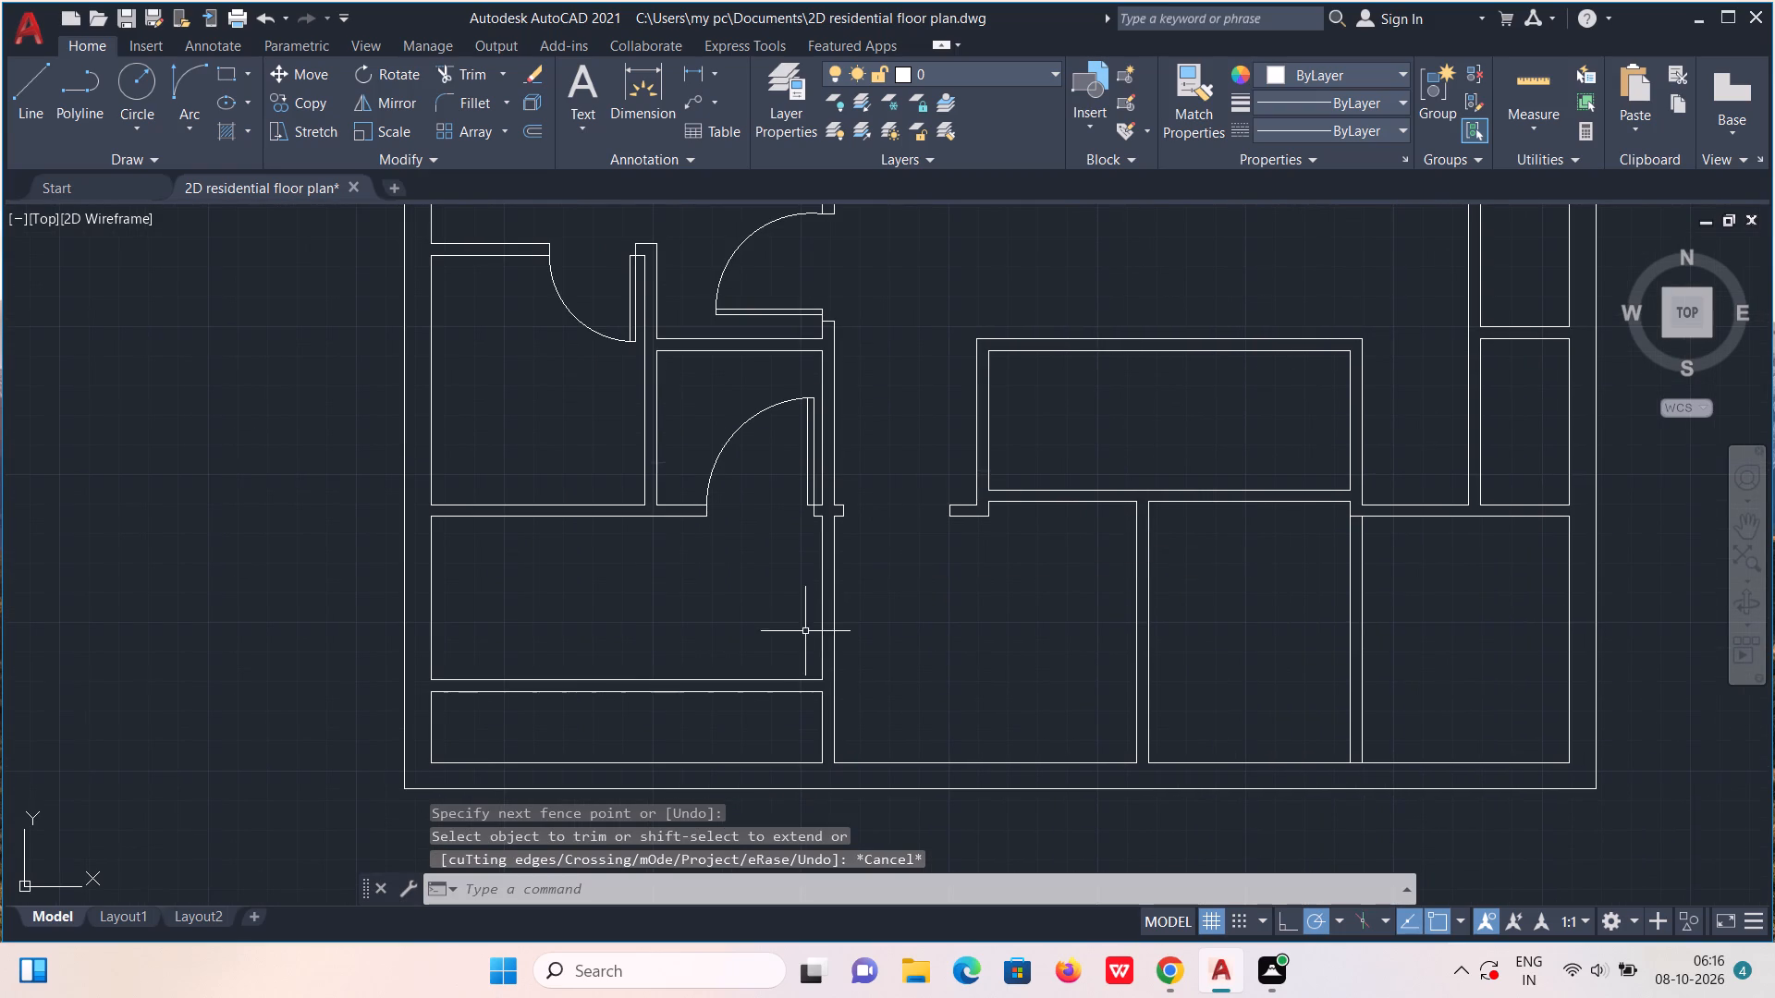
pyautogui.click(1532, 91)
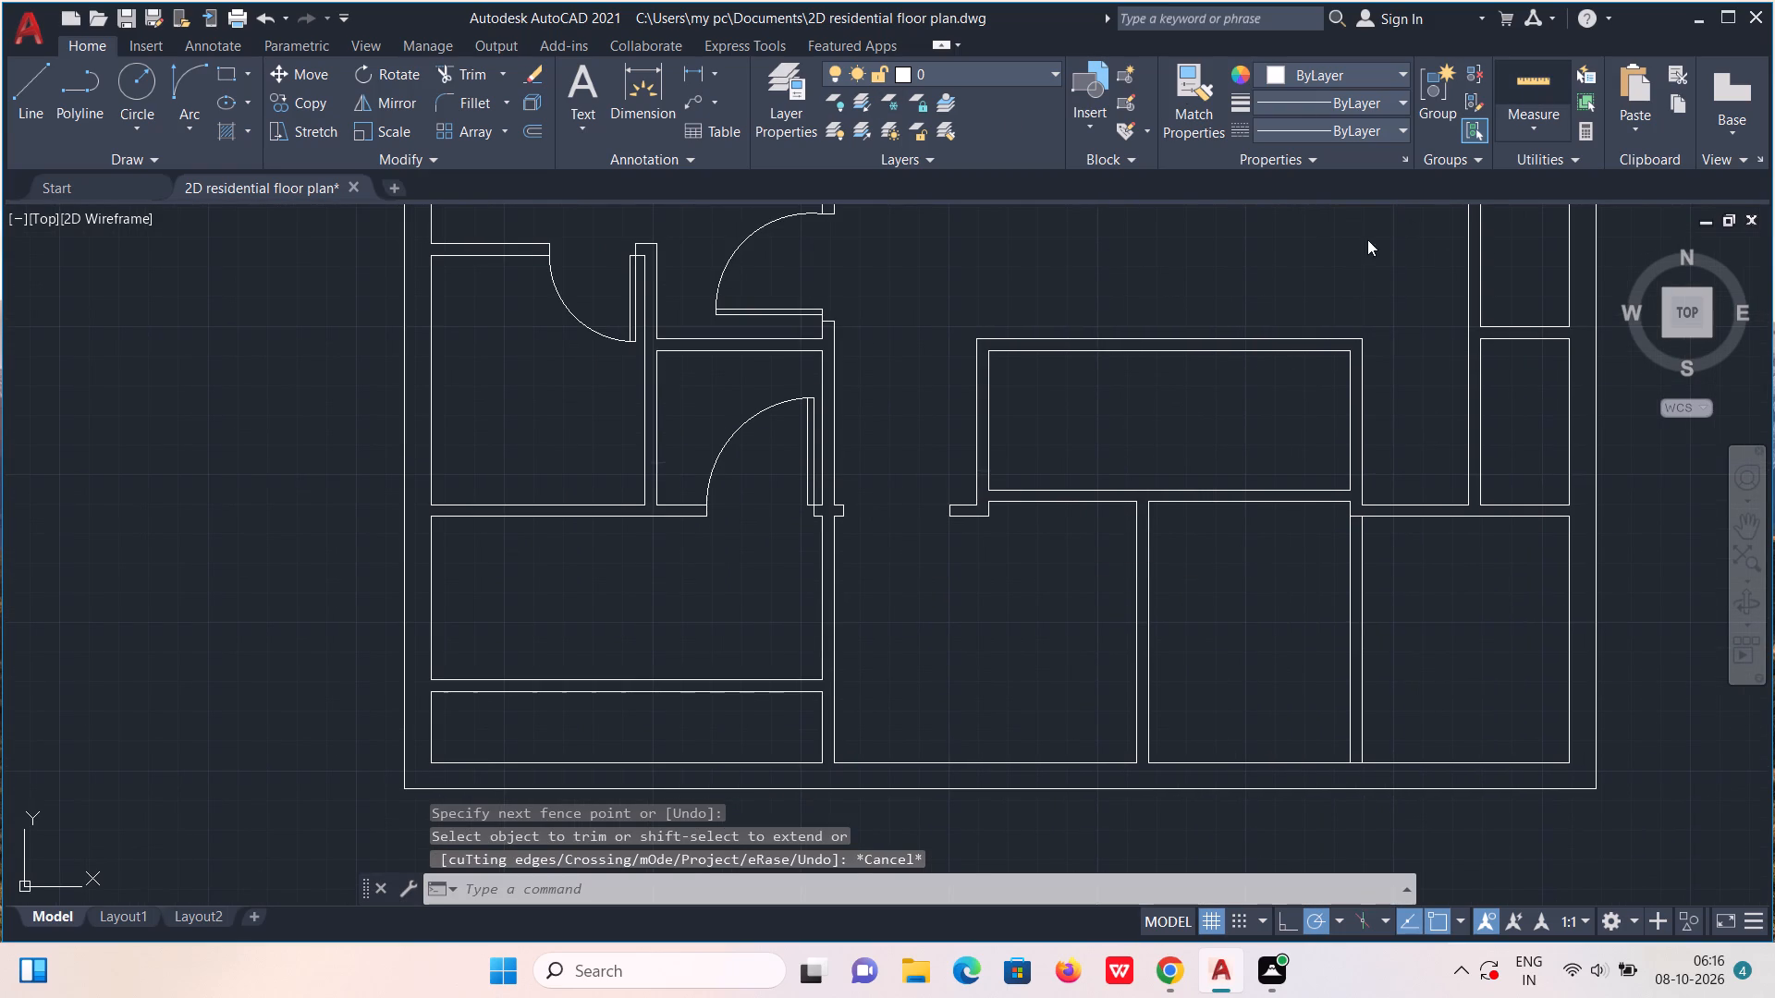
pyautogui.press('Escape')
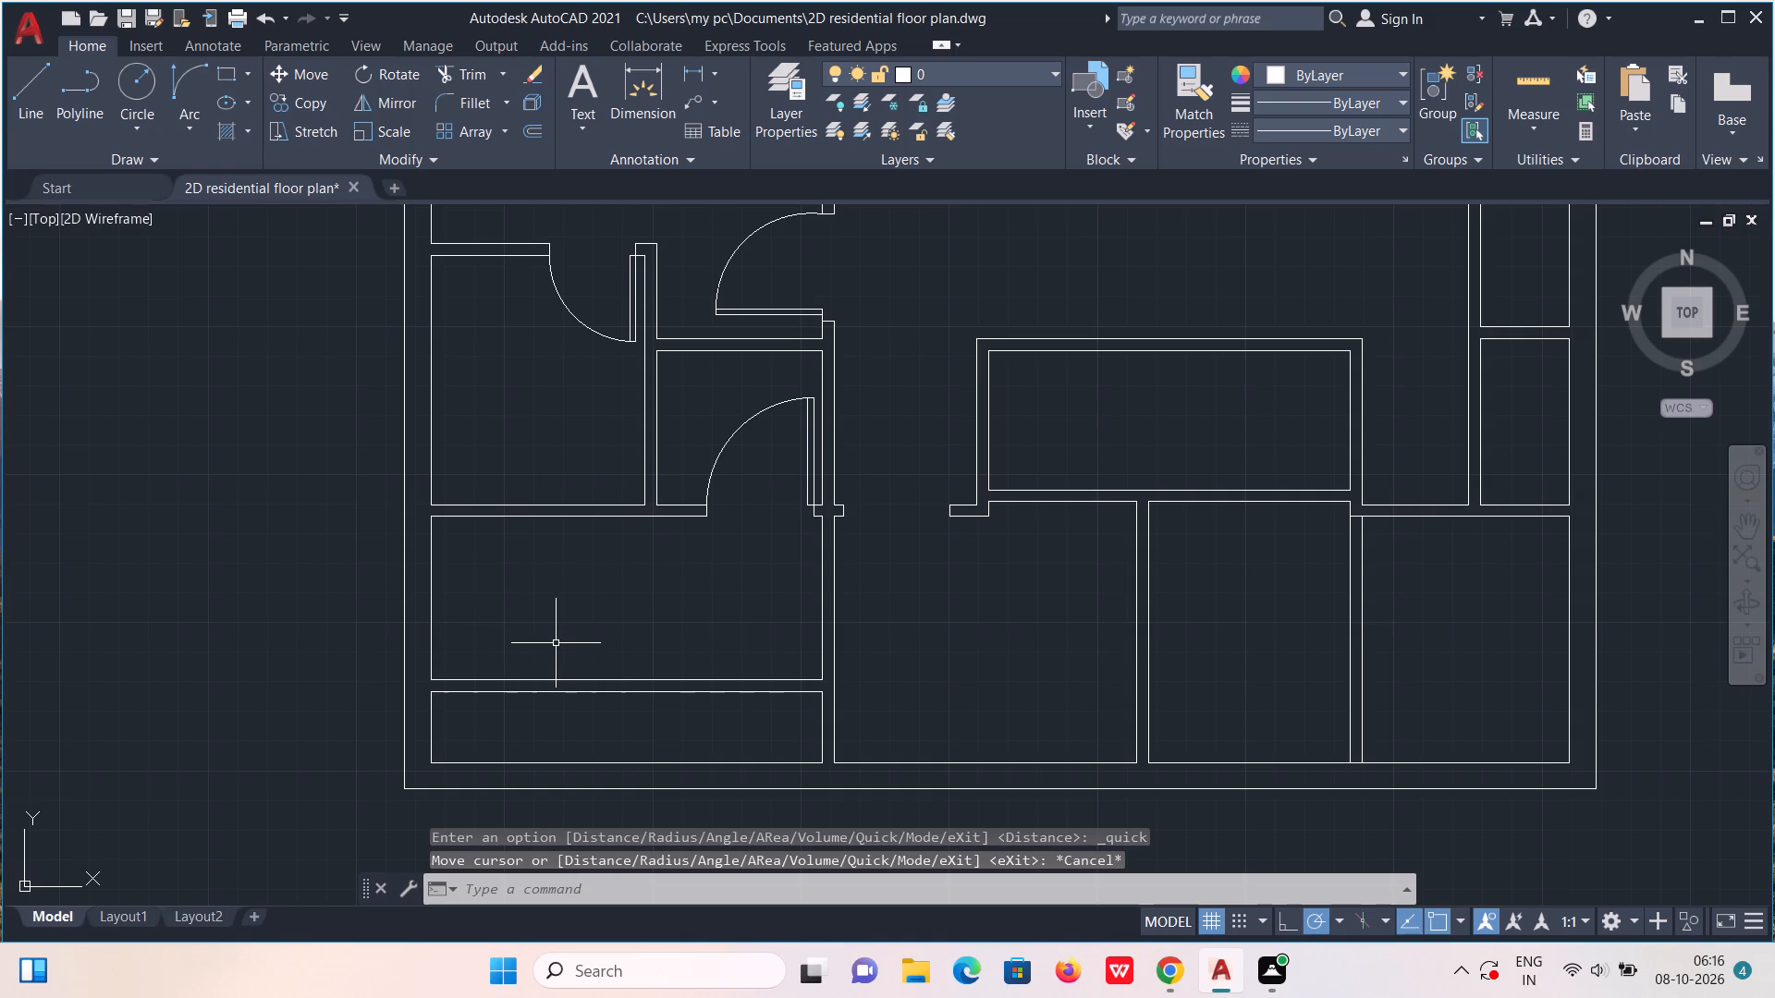
# Draw a line closing the gap in the west exterior wall's inner face, across the west end of the southwest rooms' partition.
pyautogui.press('l')
pyautogui.press('Return')
pyautogui.scroll(3, 462, 672)
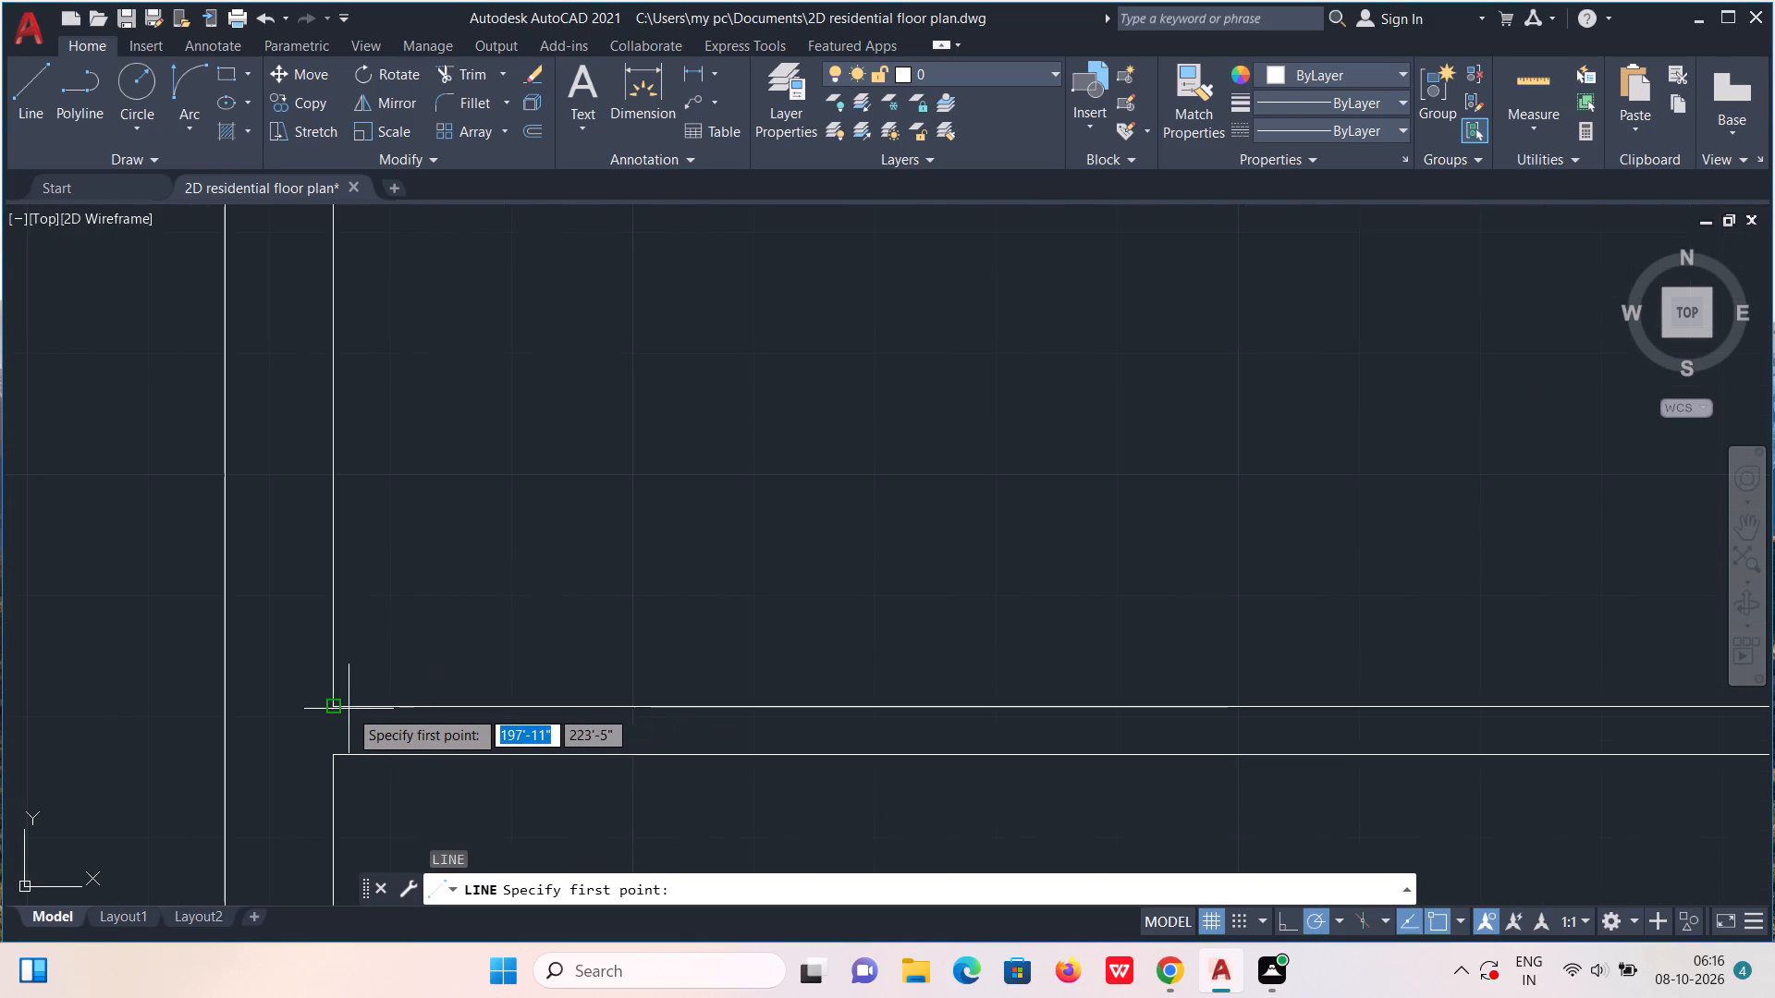
pyautogui.click(333, 710)
pyautogui.click(333, 758)
pyautogui.press('Escape')
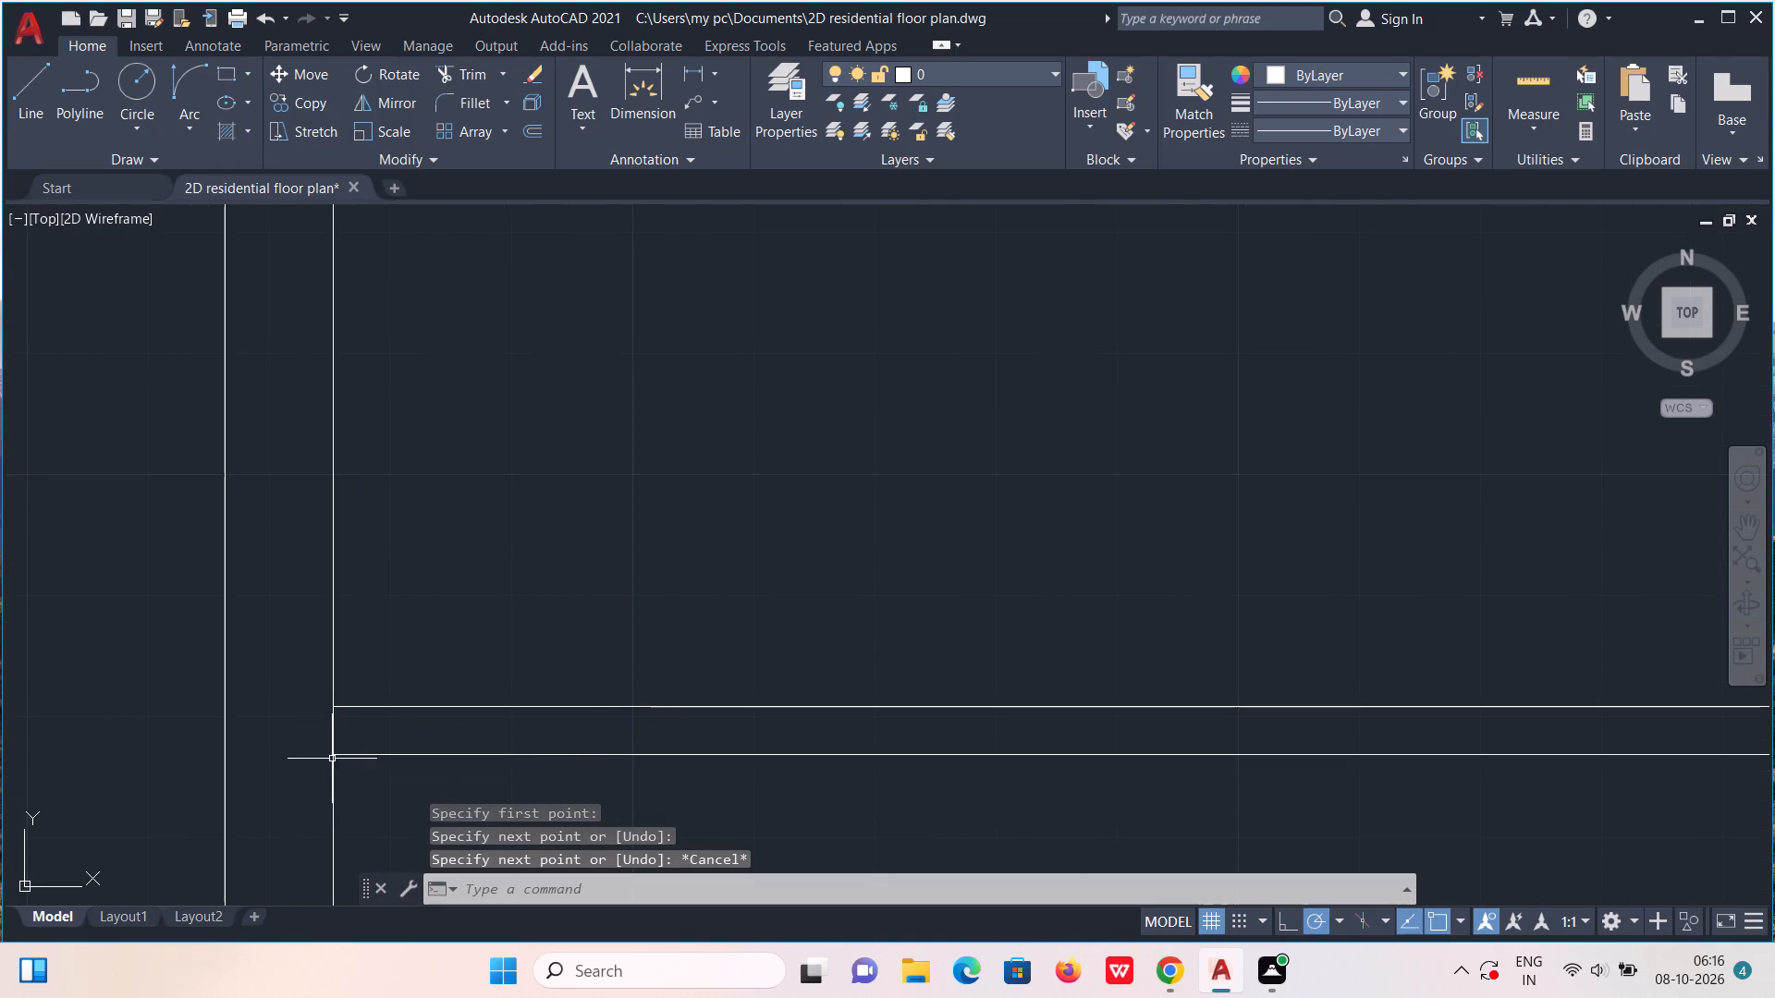
# Join the gap line with the inner wall face lines to its north and south into one line.
pyautogui.click(330, 609)
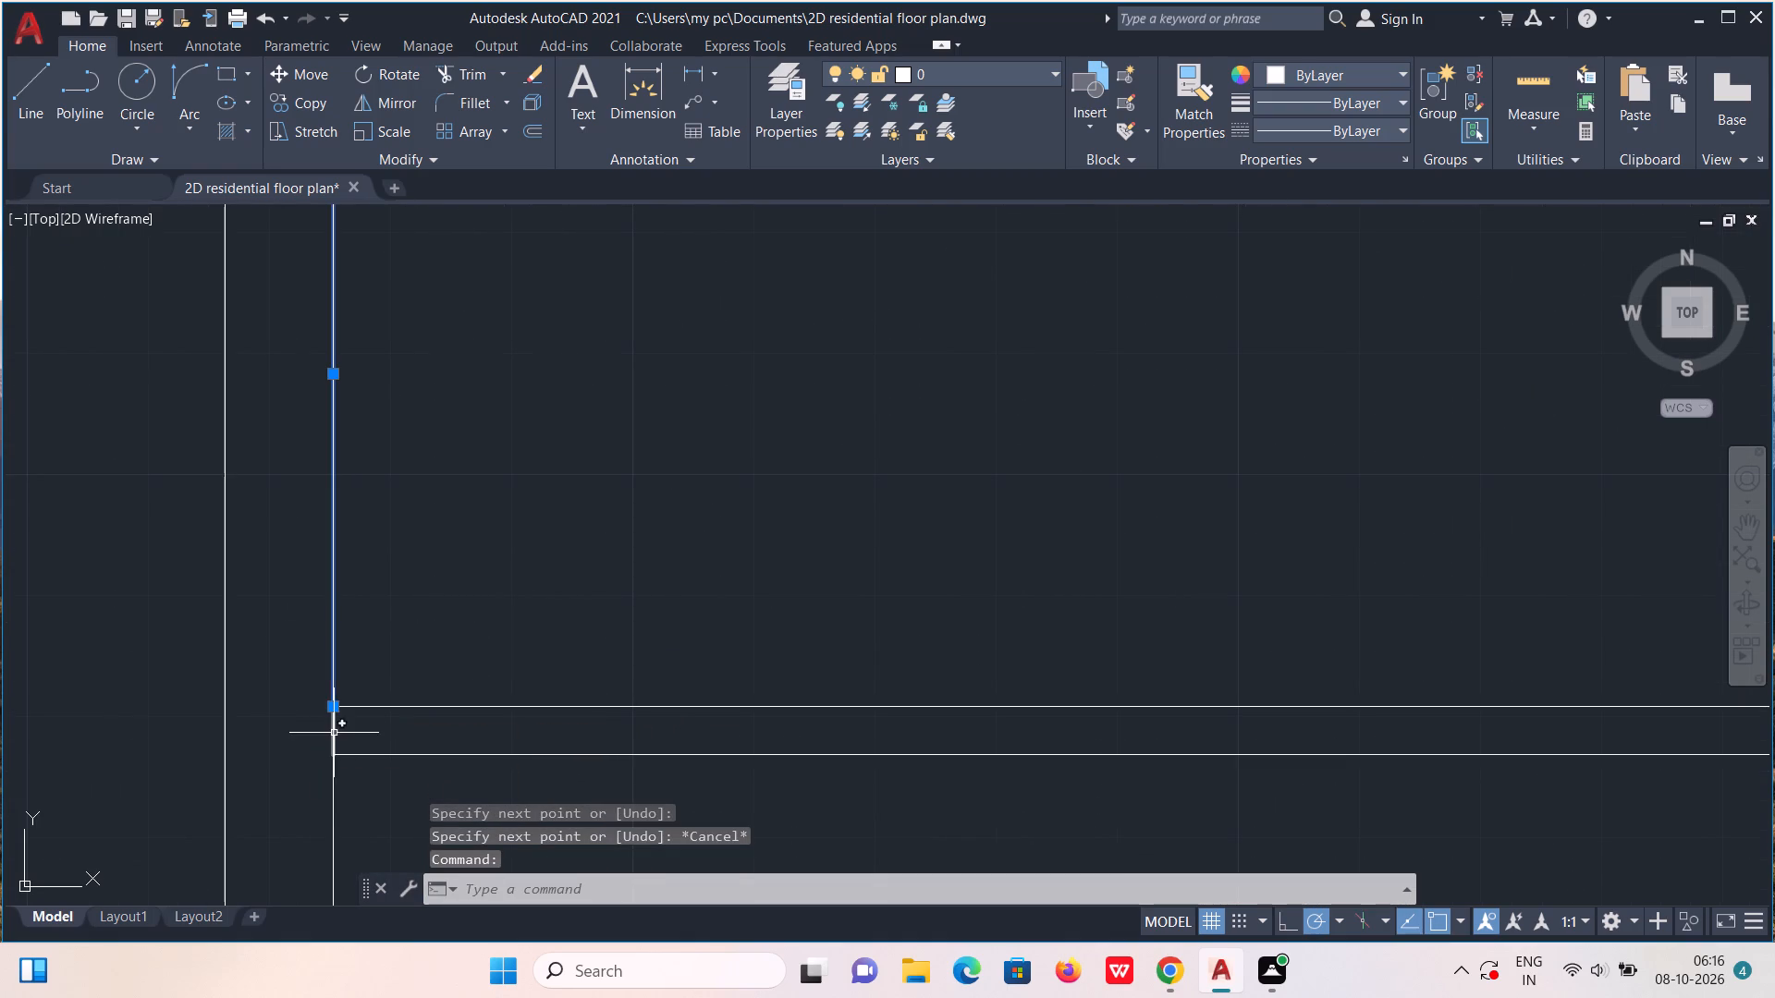
pyautogui.click(334, 738)
pyautogui.click(331, 786)
pyautogui.press('j')
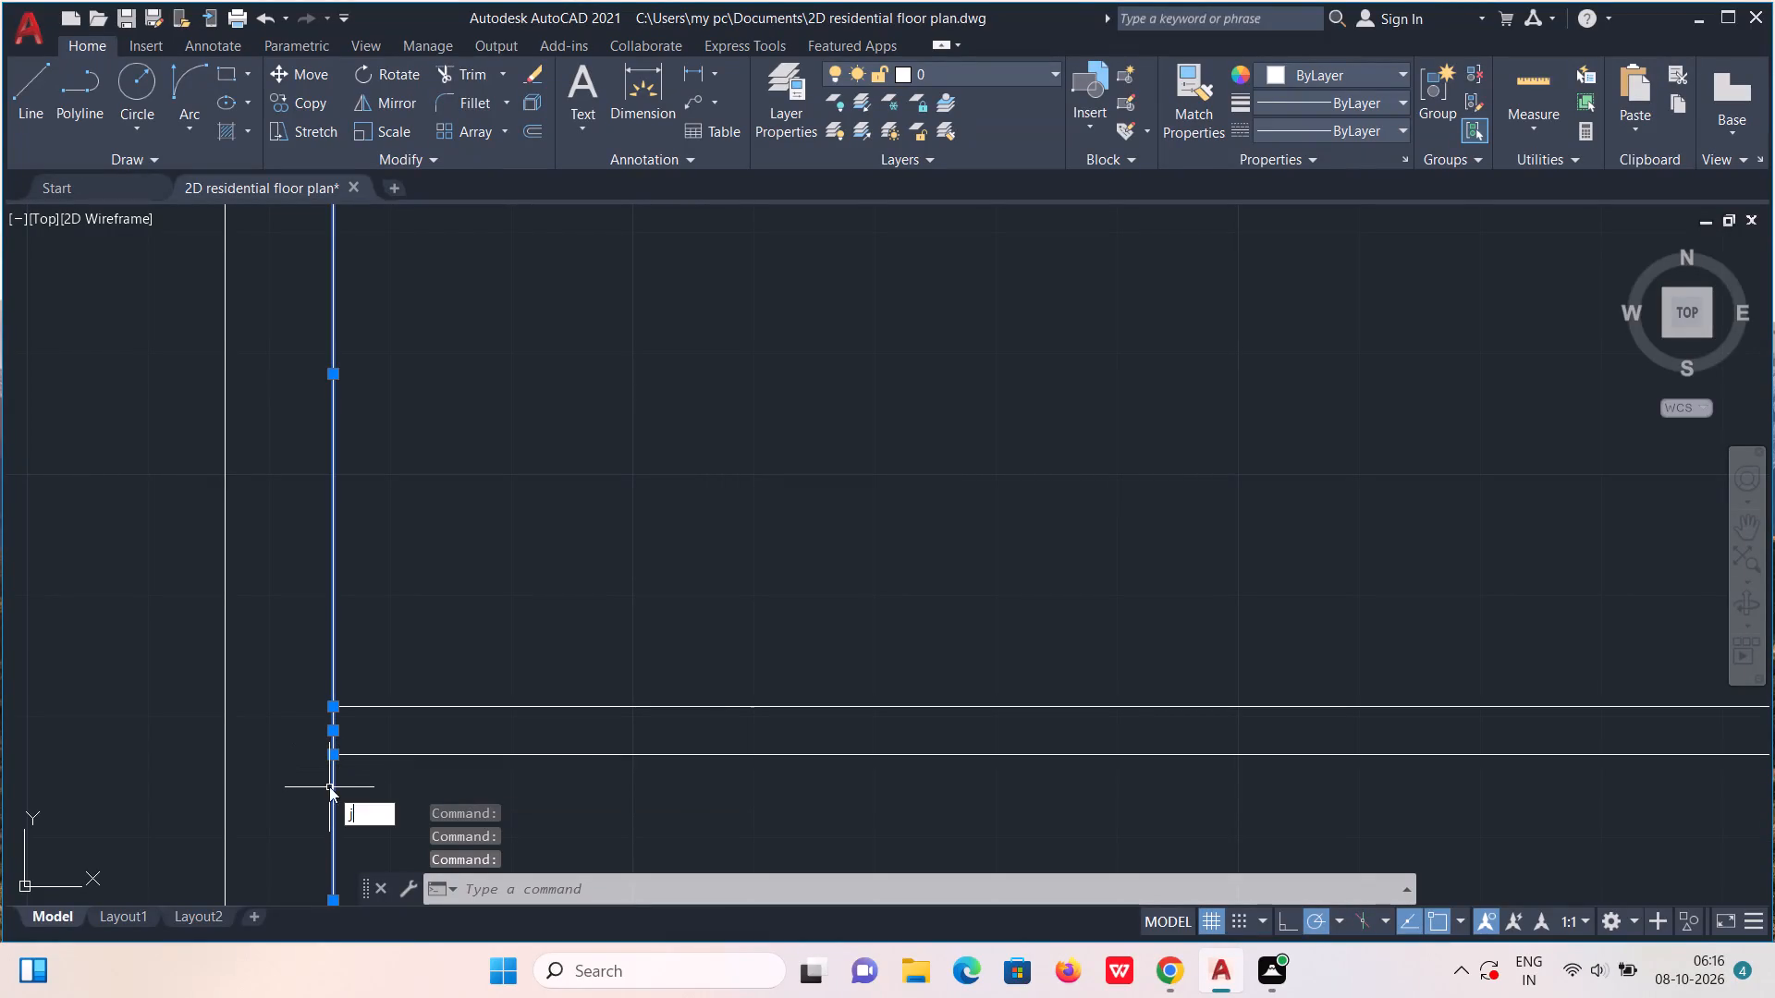
pyautogui.press('Return')
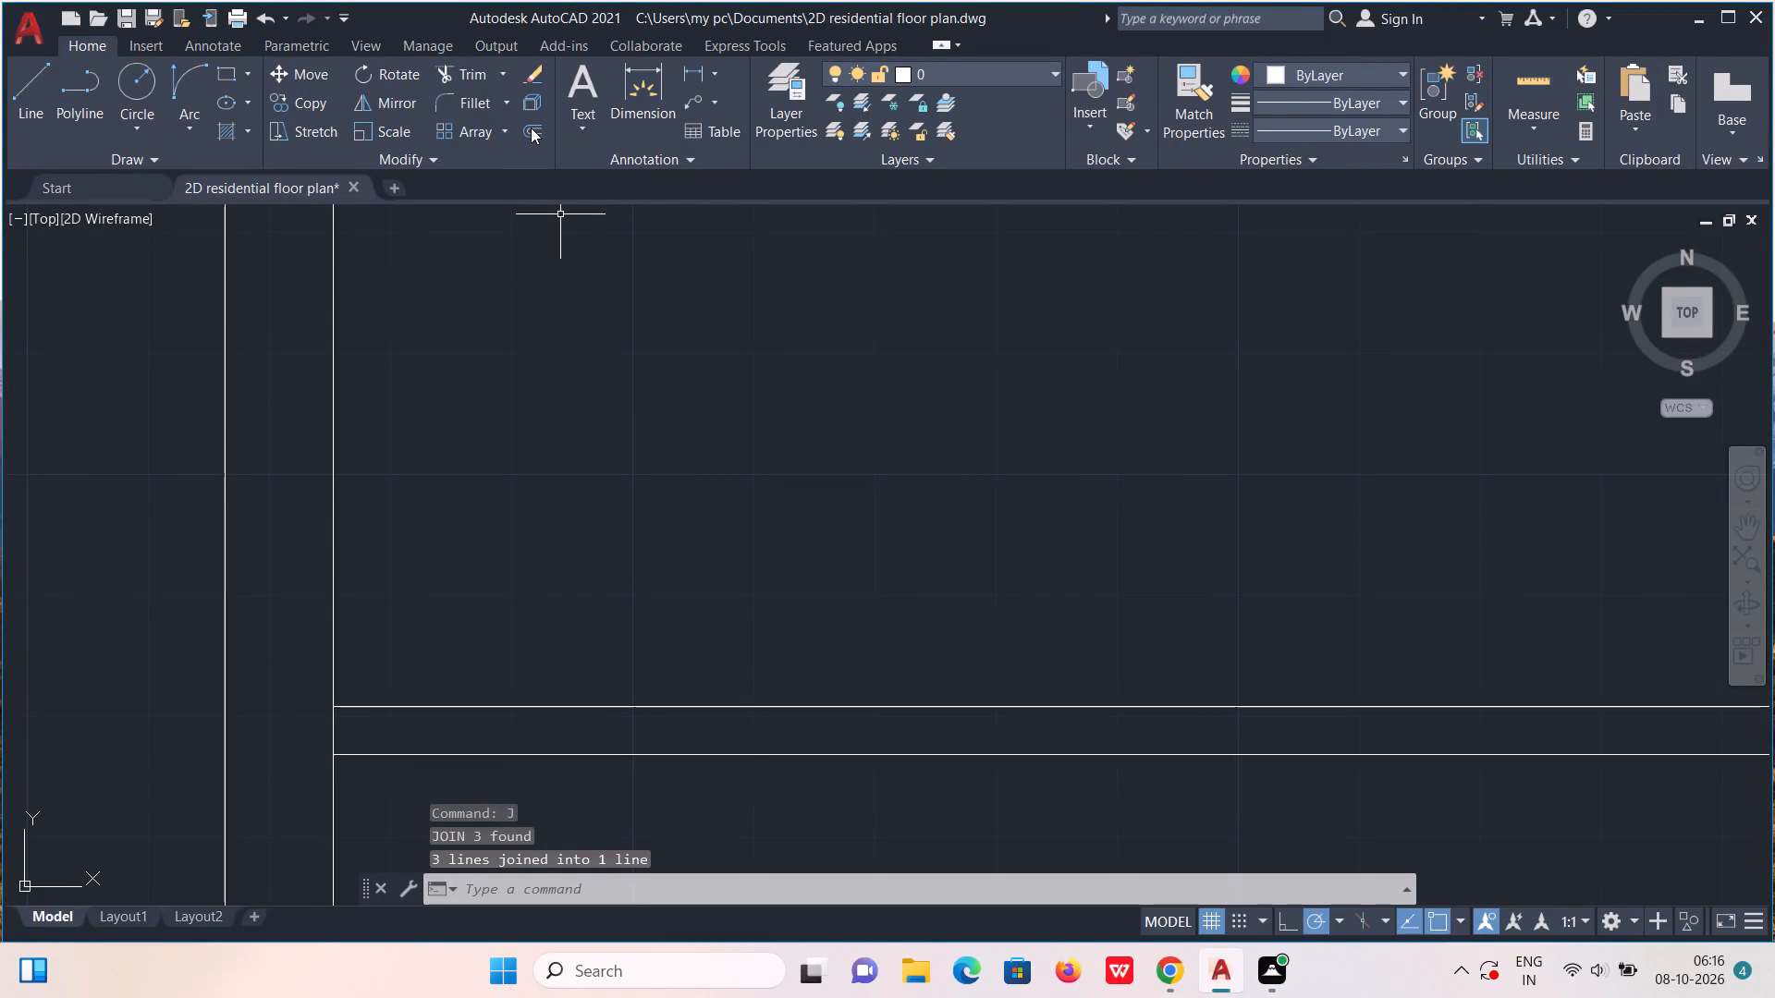
# Offset the west exterior wall's inner face line 7' east through the southwest rooms.
pyautogui.click(533, 128)
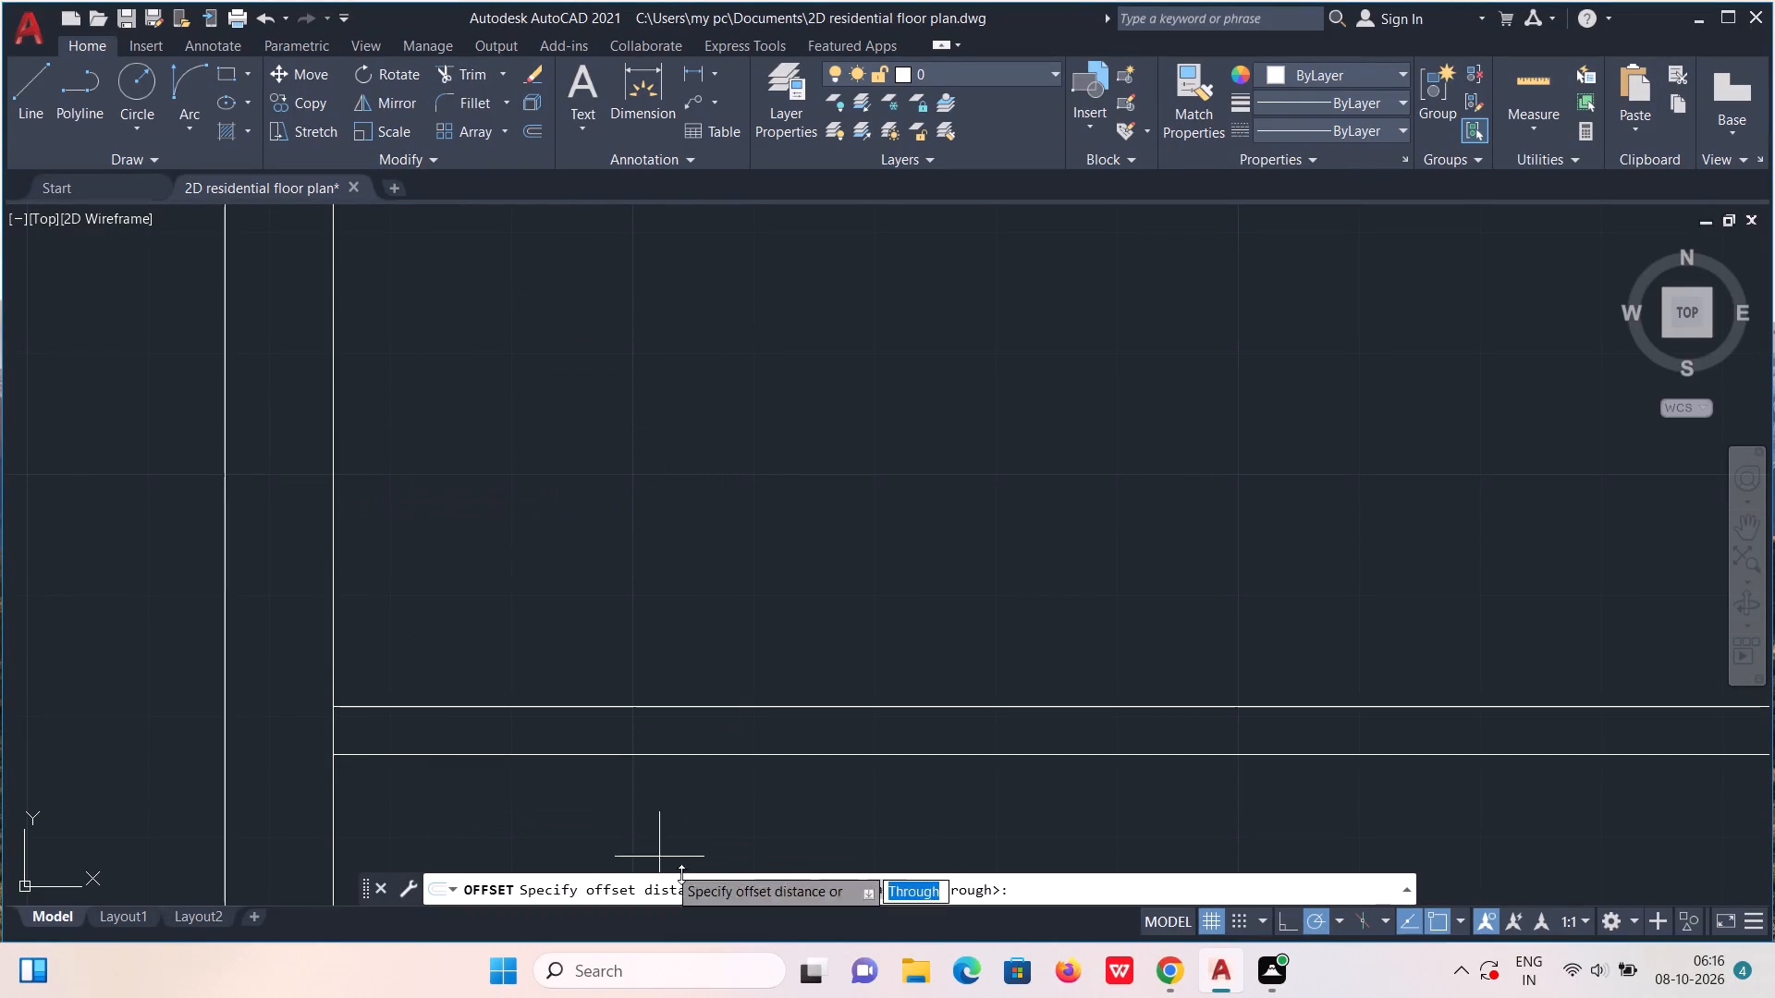
pyautogui.click(794, 884)
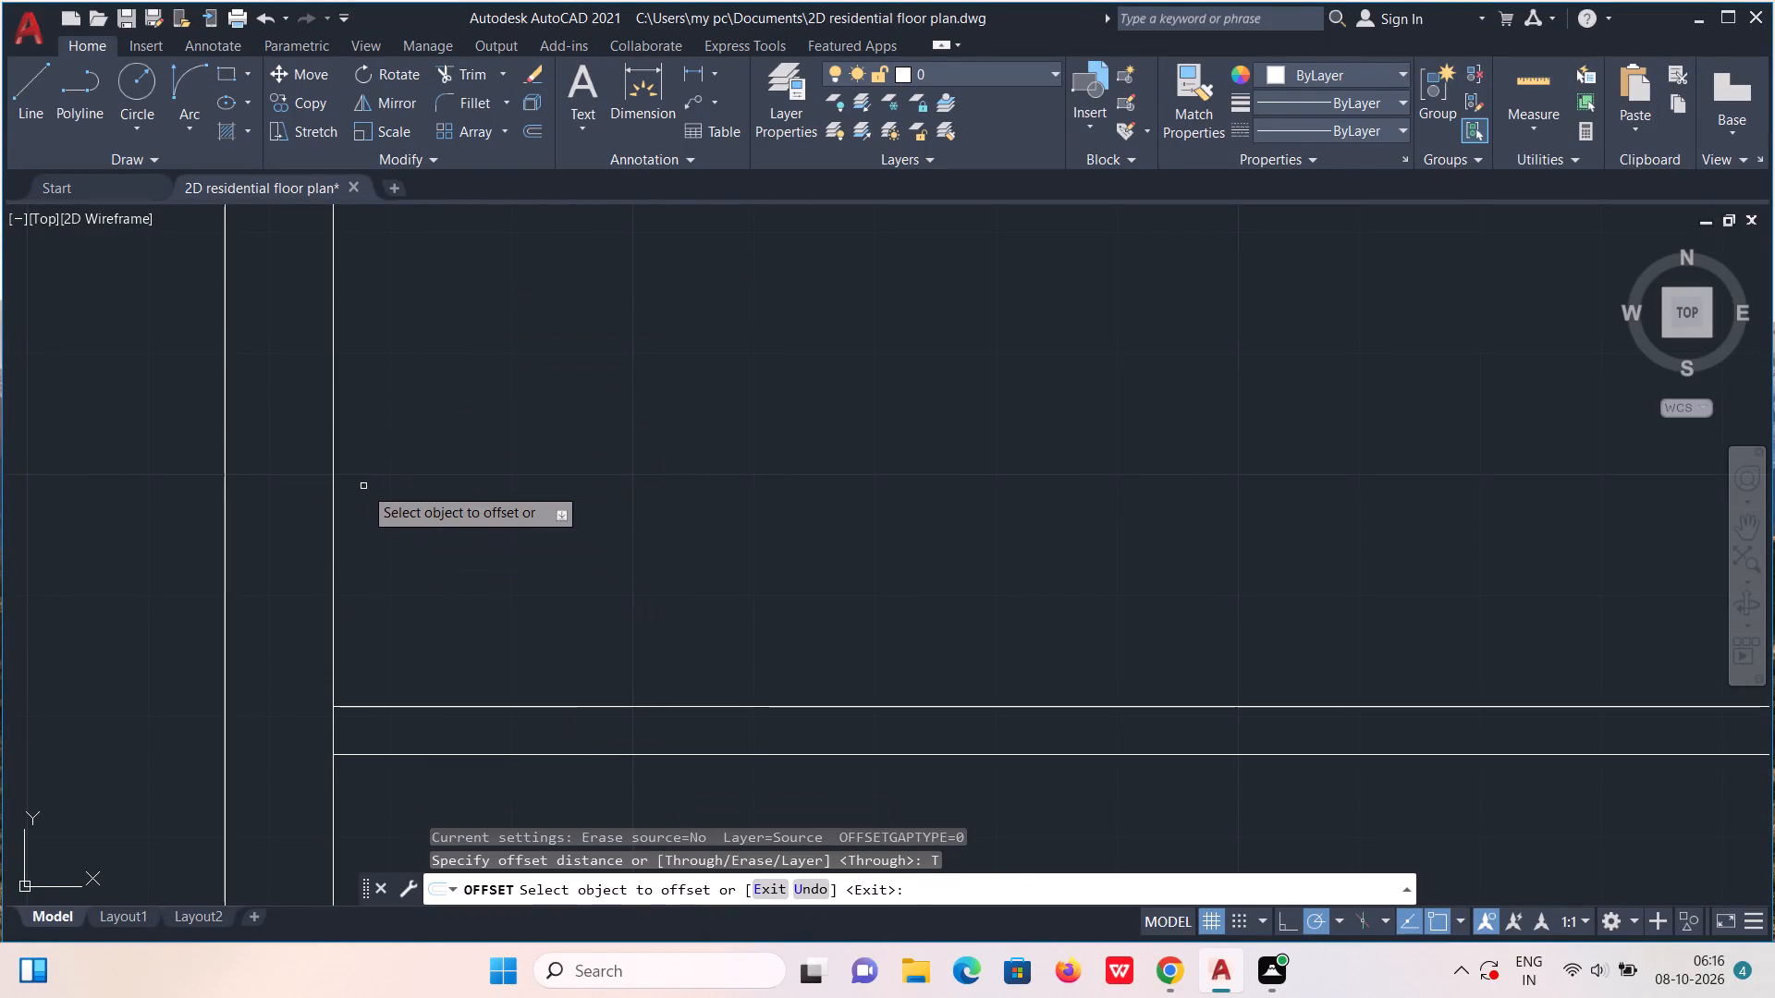
pyautogui.click(335, 519)
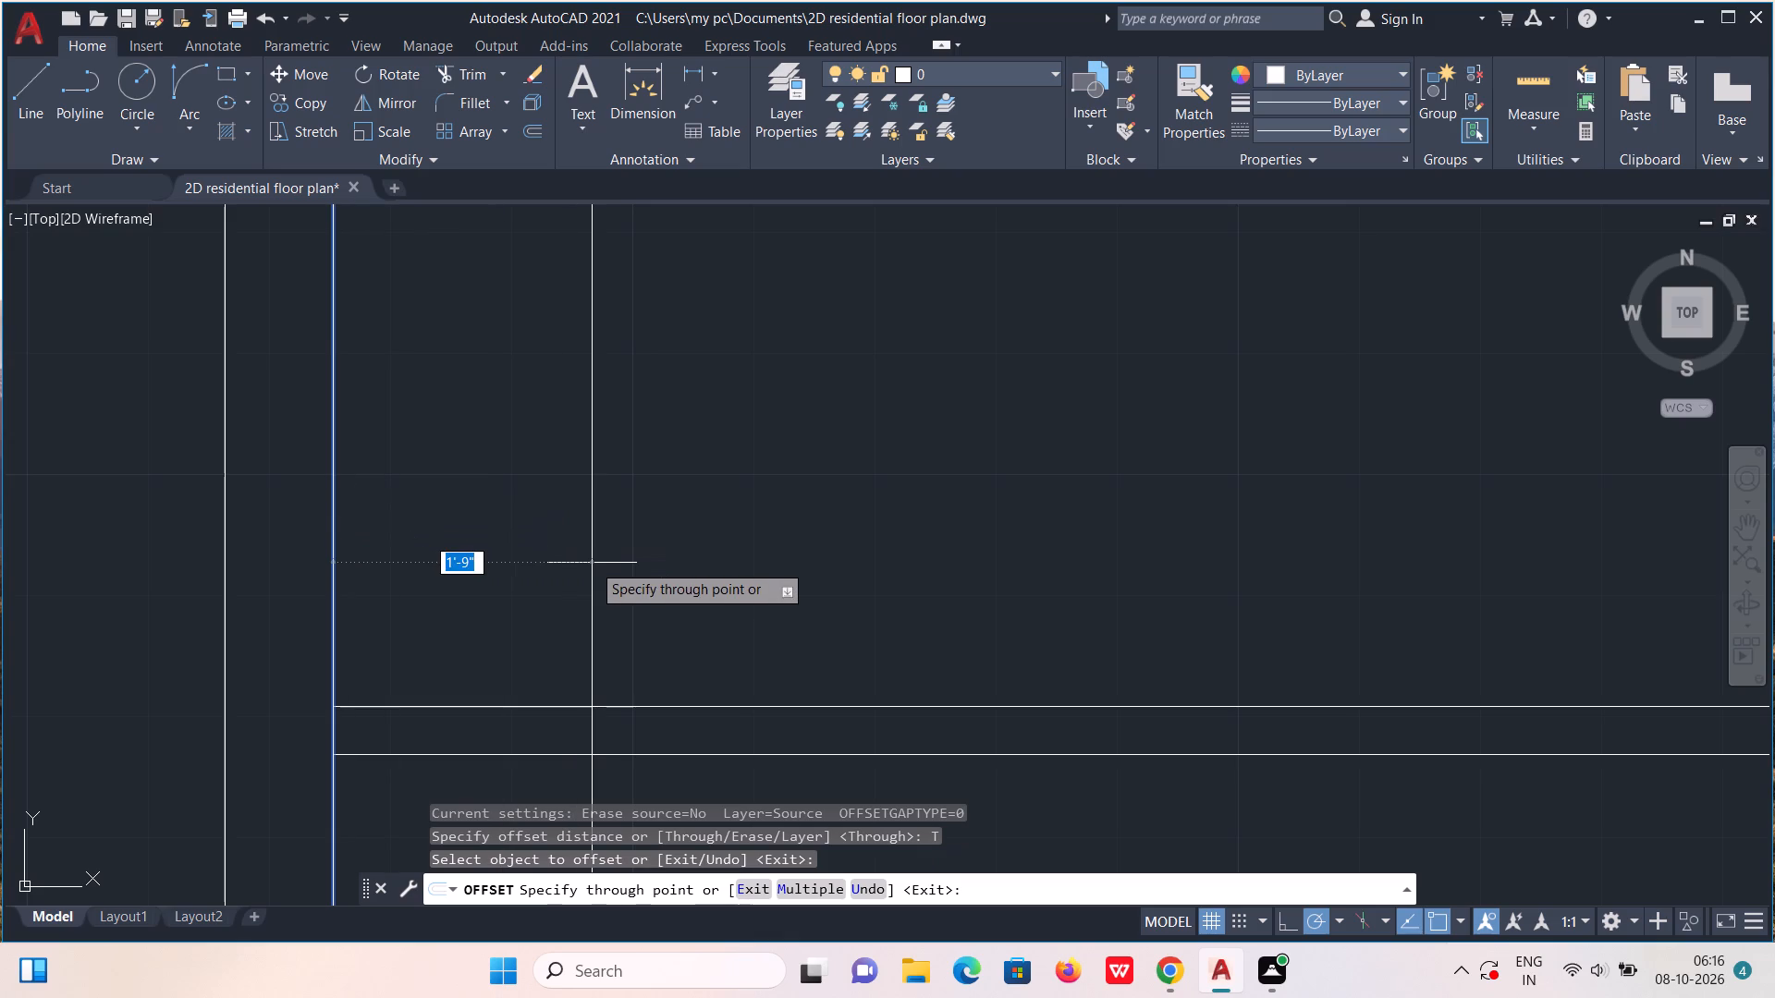
pyautogui.write("7'")
pyautogui.press('Return')
# Offset the new vertical line 4" east to form the second face of the new partition.
pyautogui.scroll(-2, 600, 563)
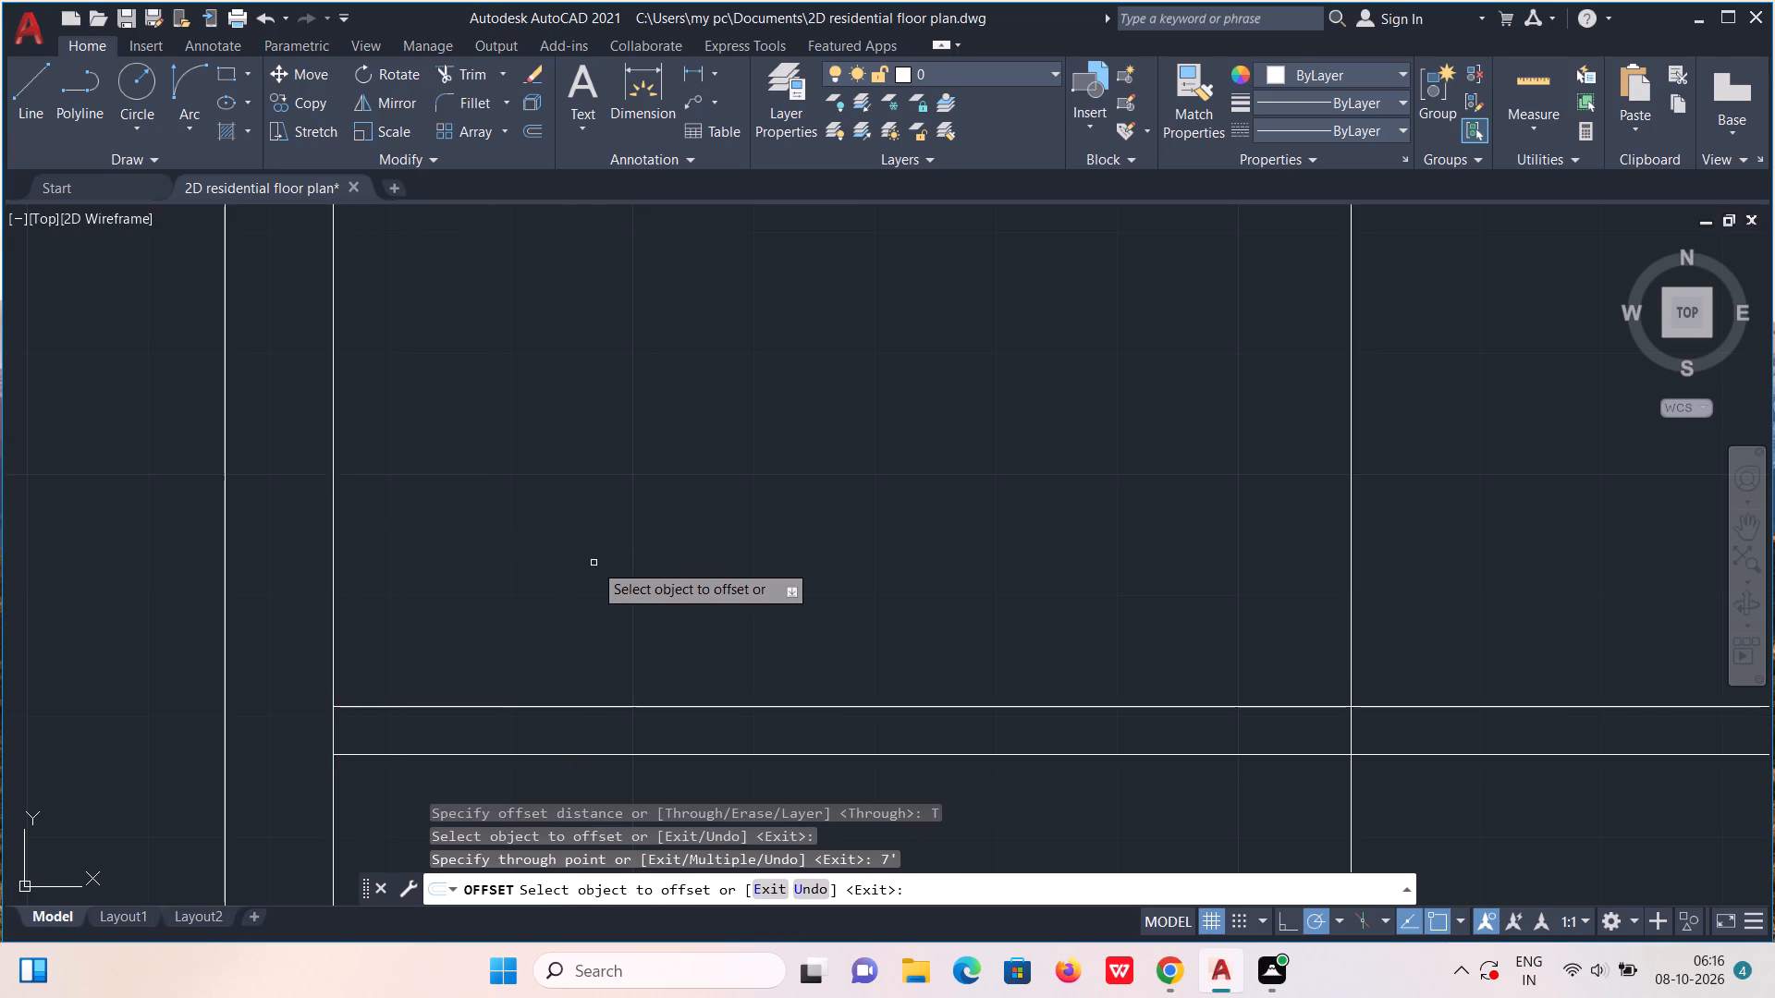
pyautogui.scroll(-2, 594, 563)
pyautogui.scroll(2, 730, 541)
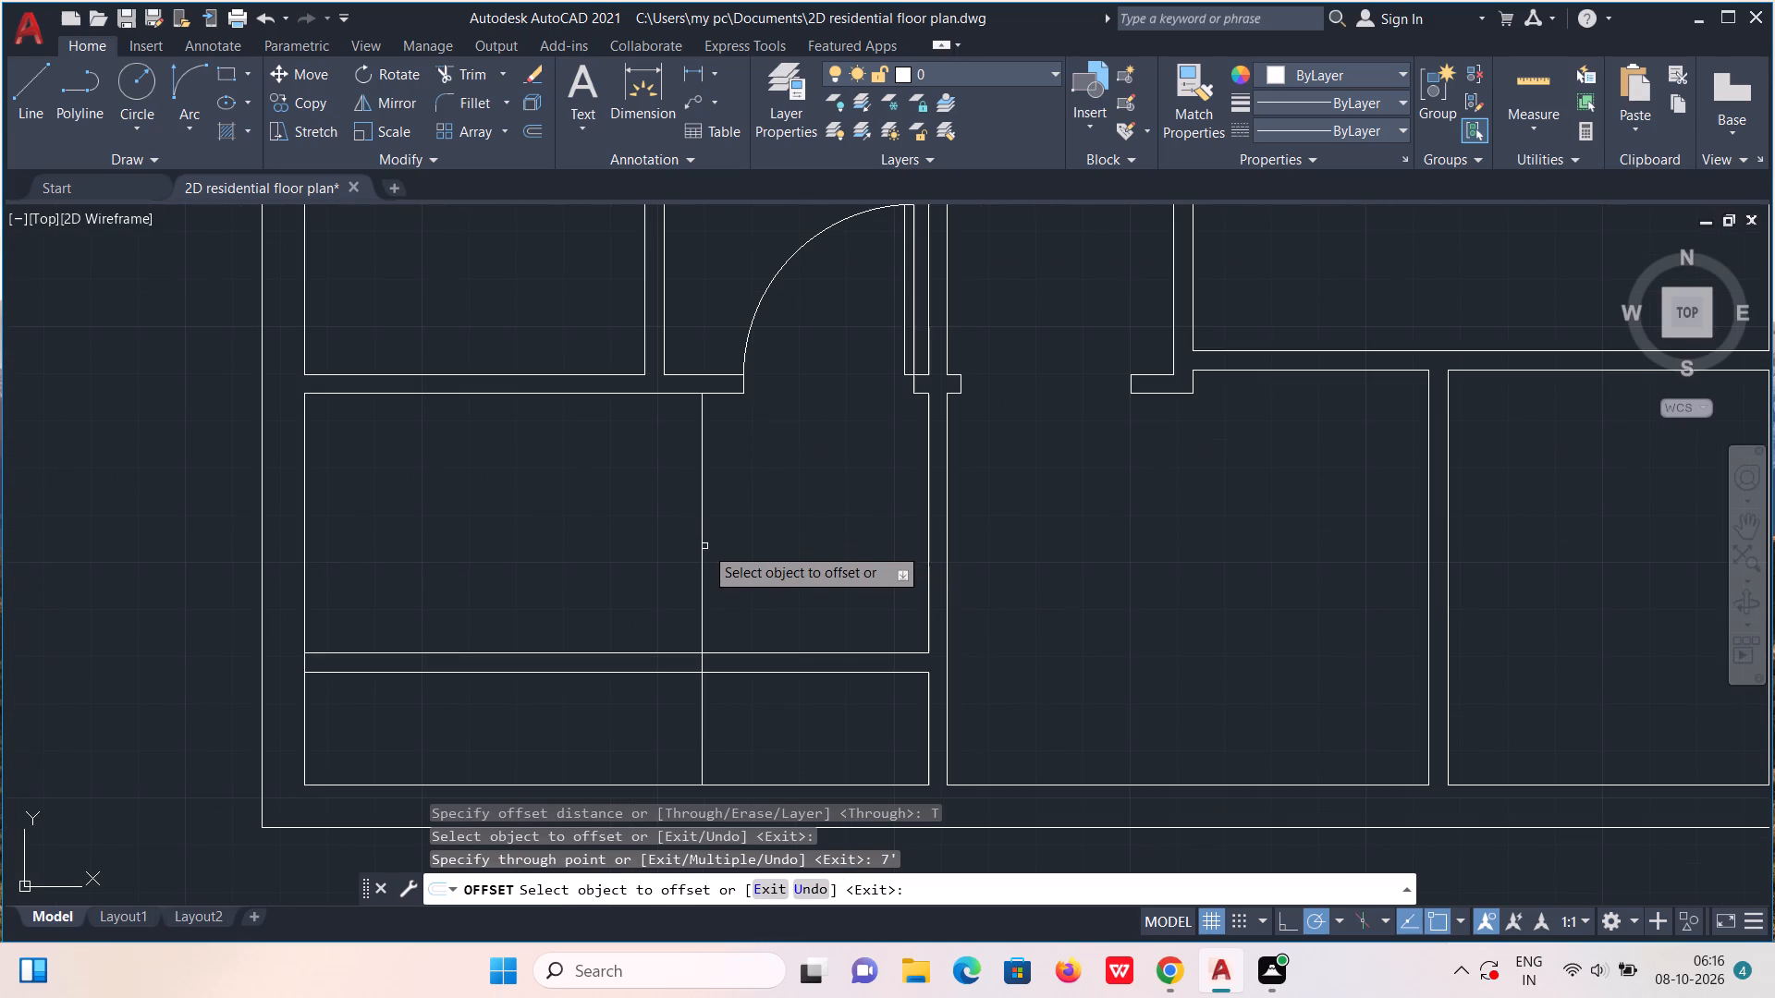
pyautogui.click(698, 553)
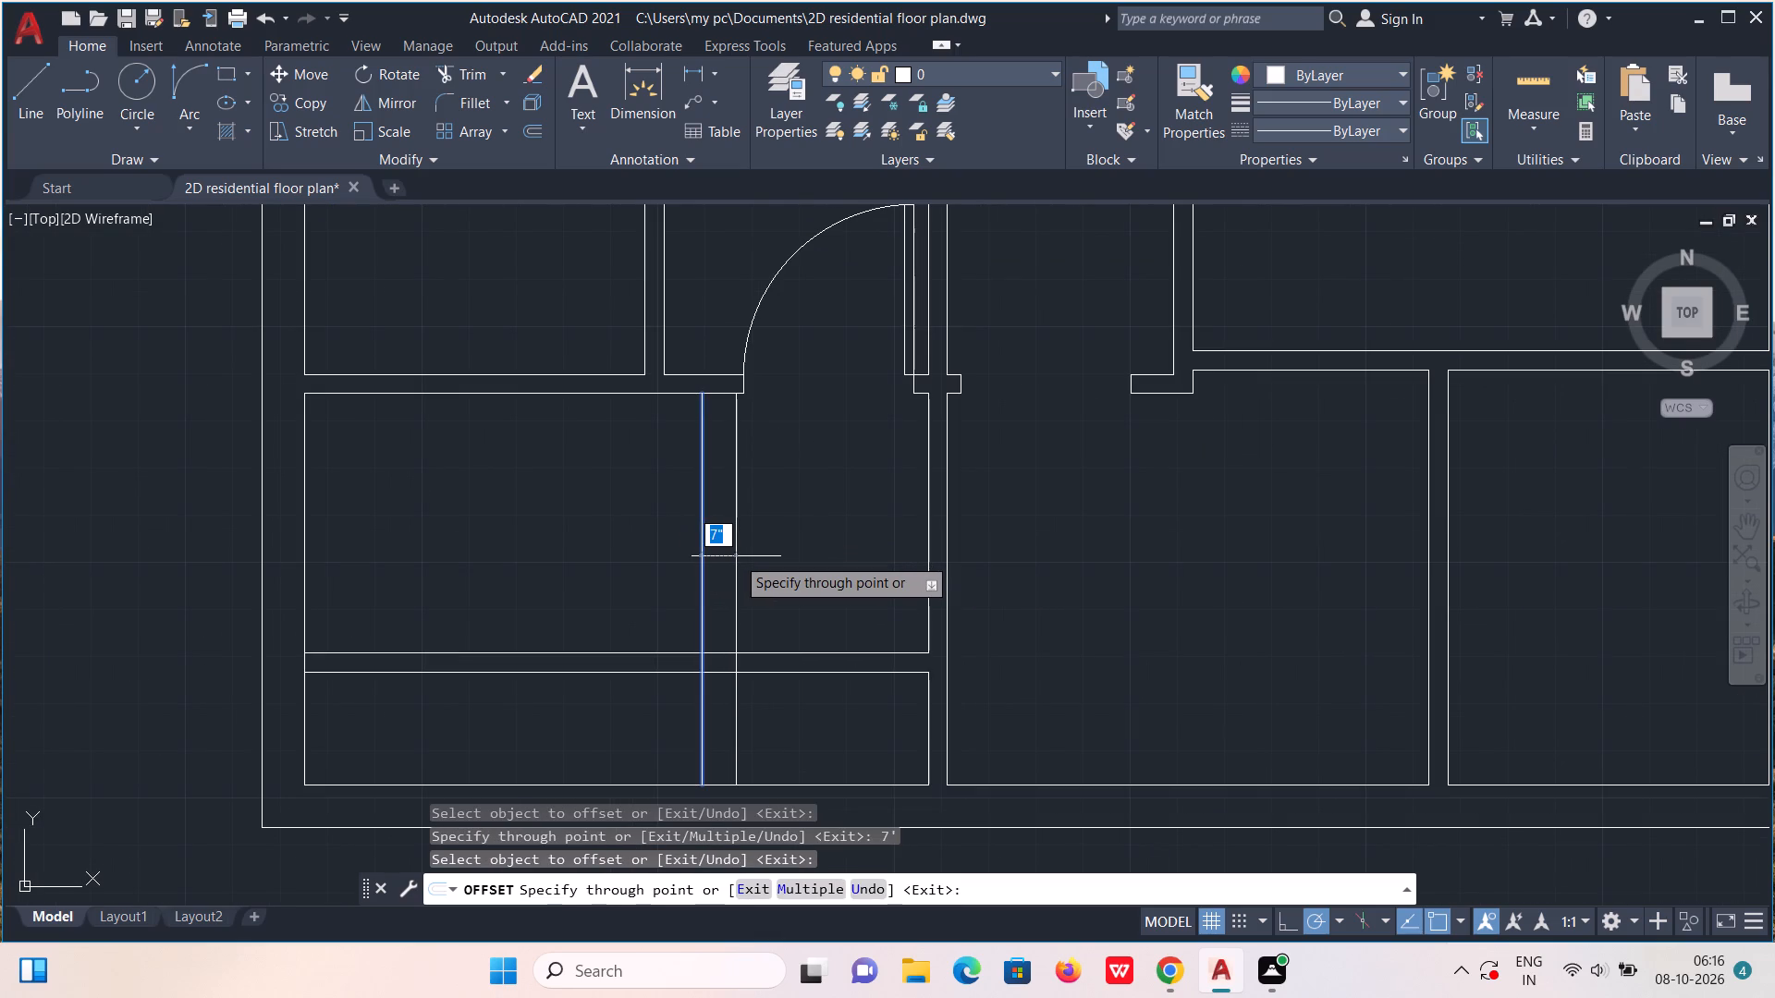
pyautogui.press('4')
pyautogui.hotkey('shift', '"')
pyautogui.press('Return')
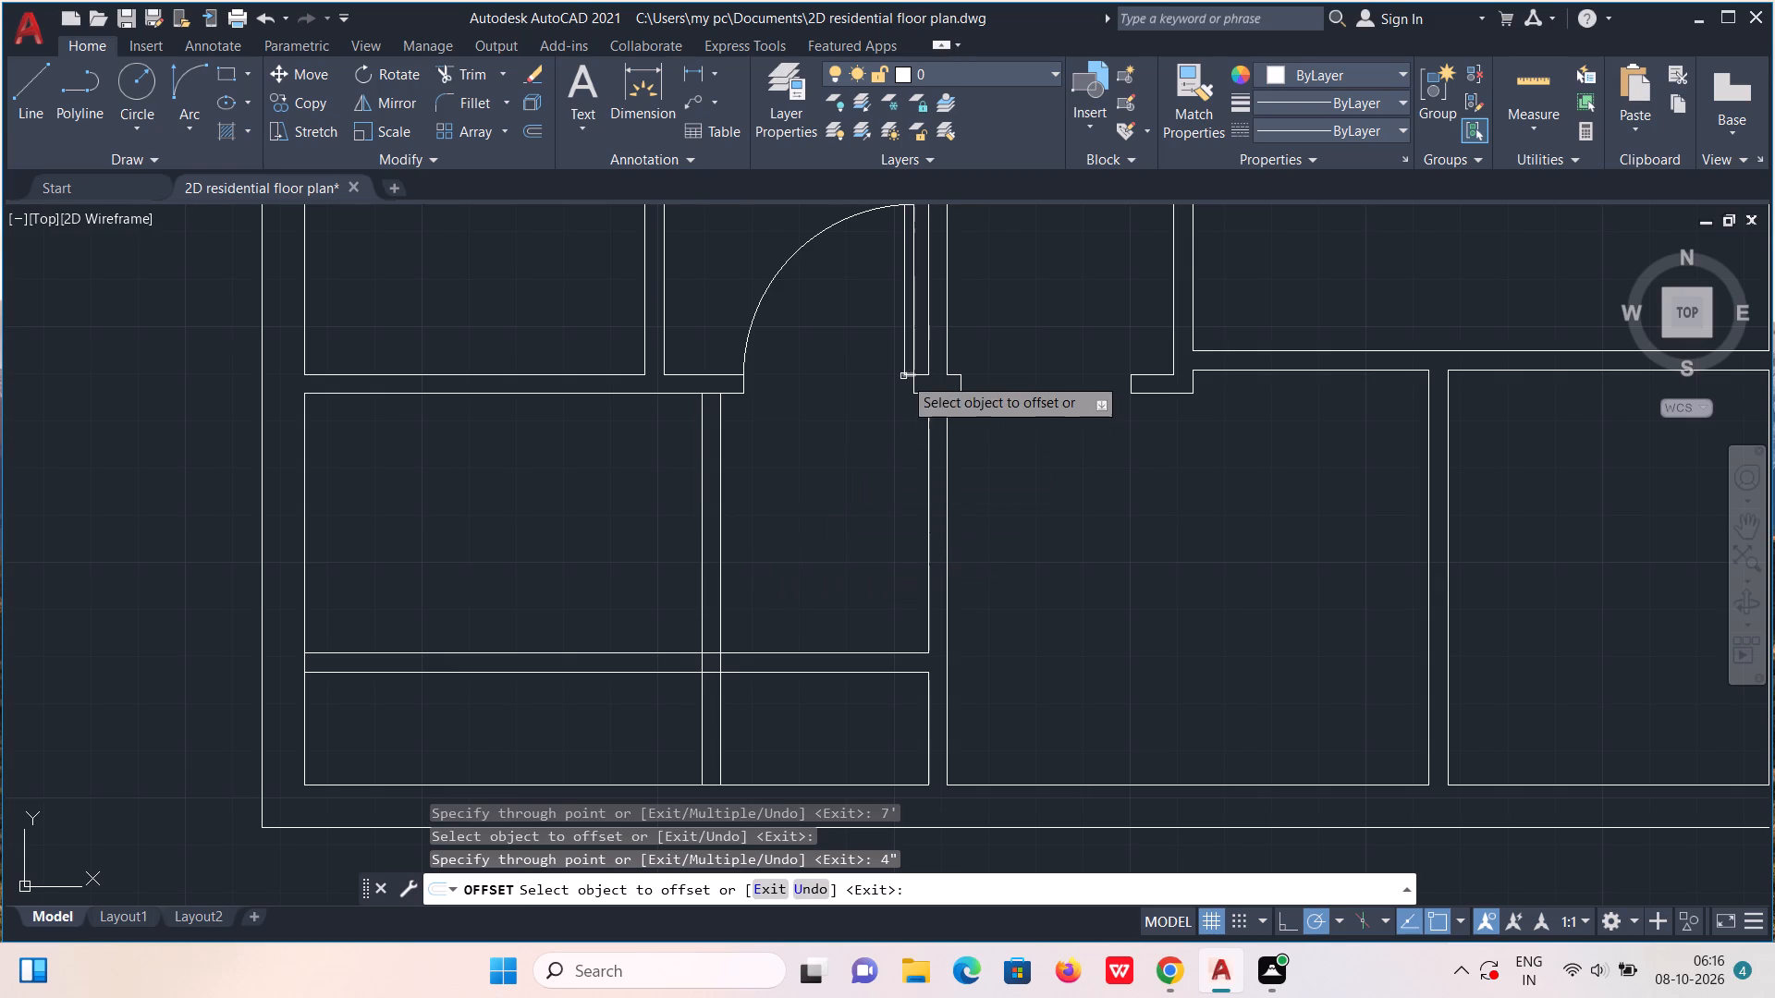
pyautogui.press('Escape')
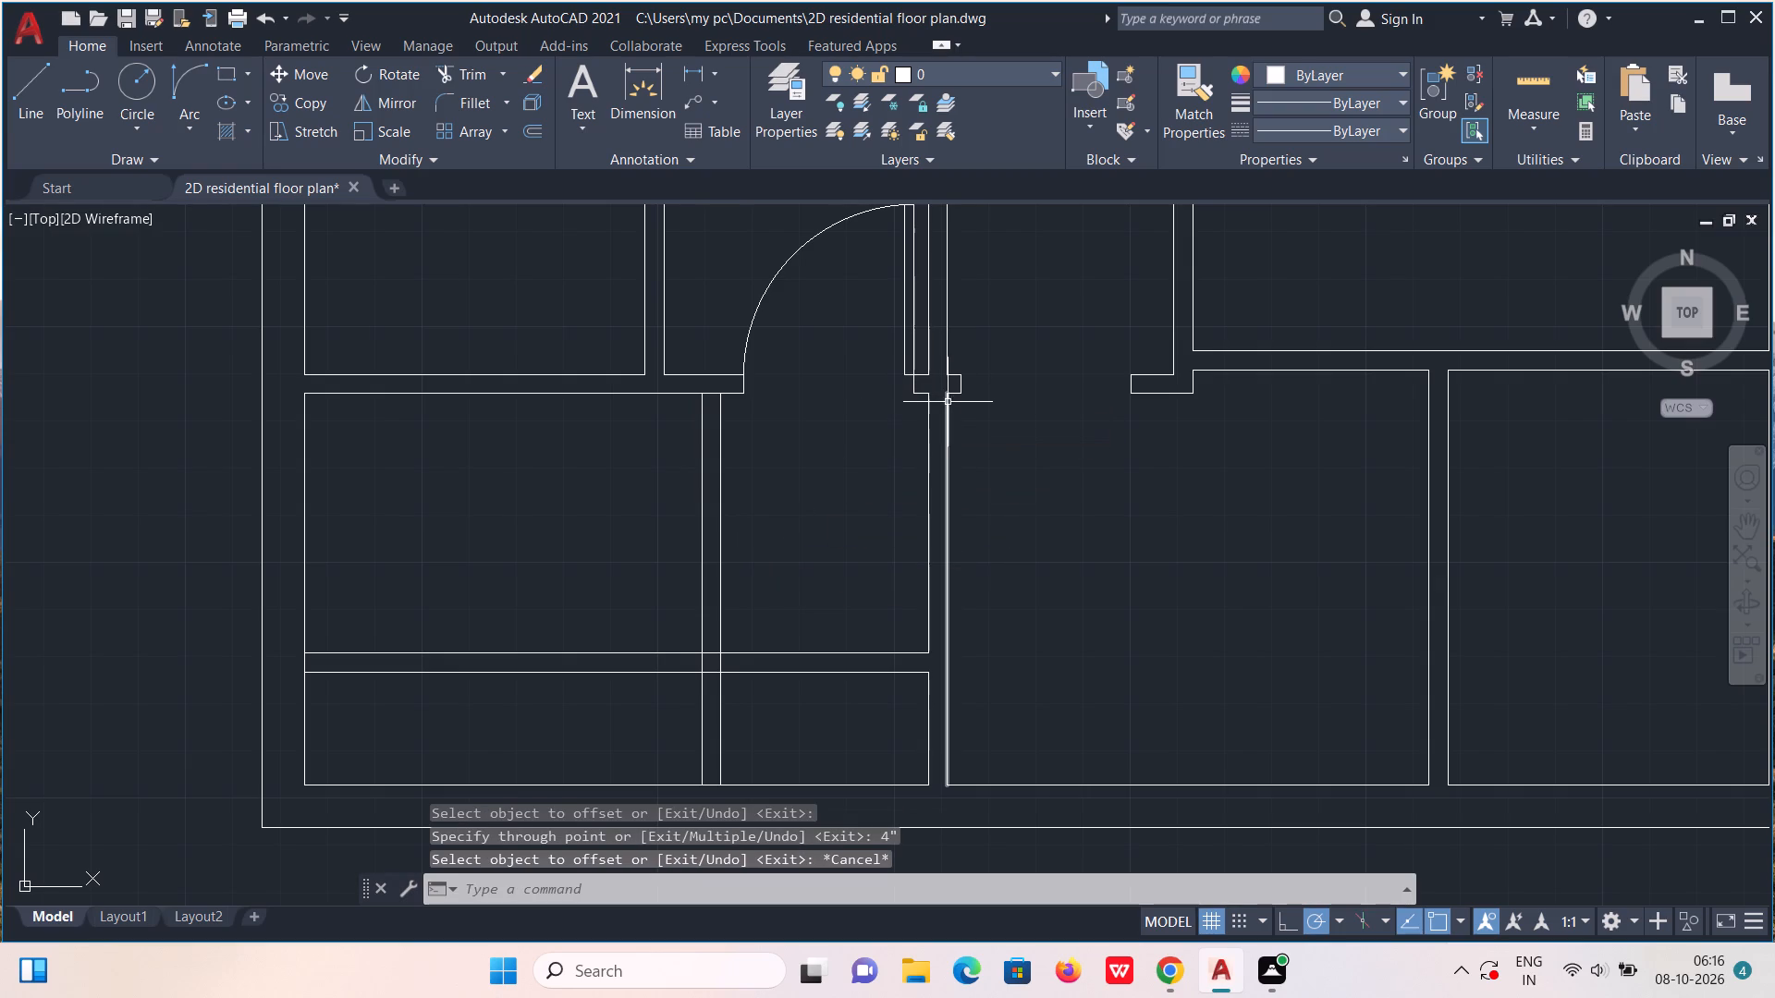
# Draw a line closing the gap at the north end of the southwest rooms' old east partition.
pyautogui.press('l')
pyautogui.press('Return')
pyautogui.scroll(4, 964, 396)
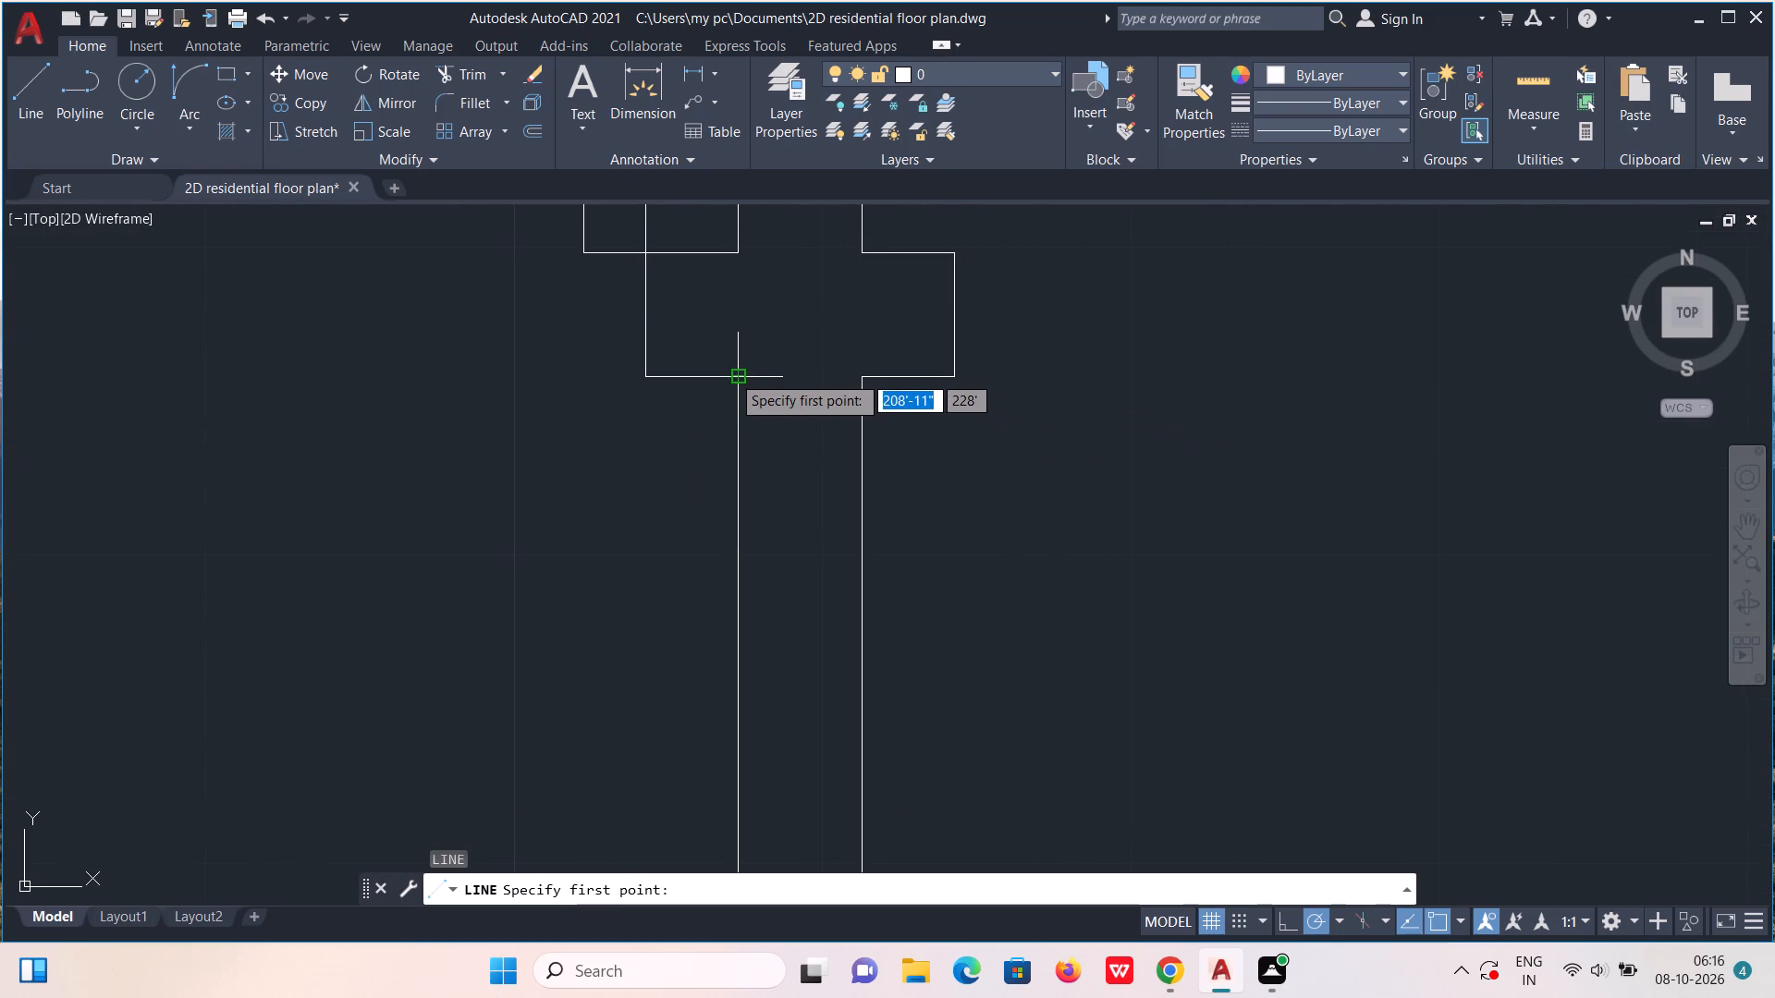
pyautogui.click(731, 374)
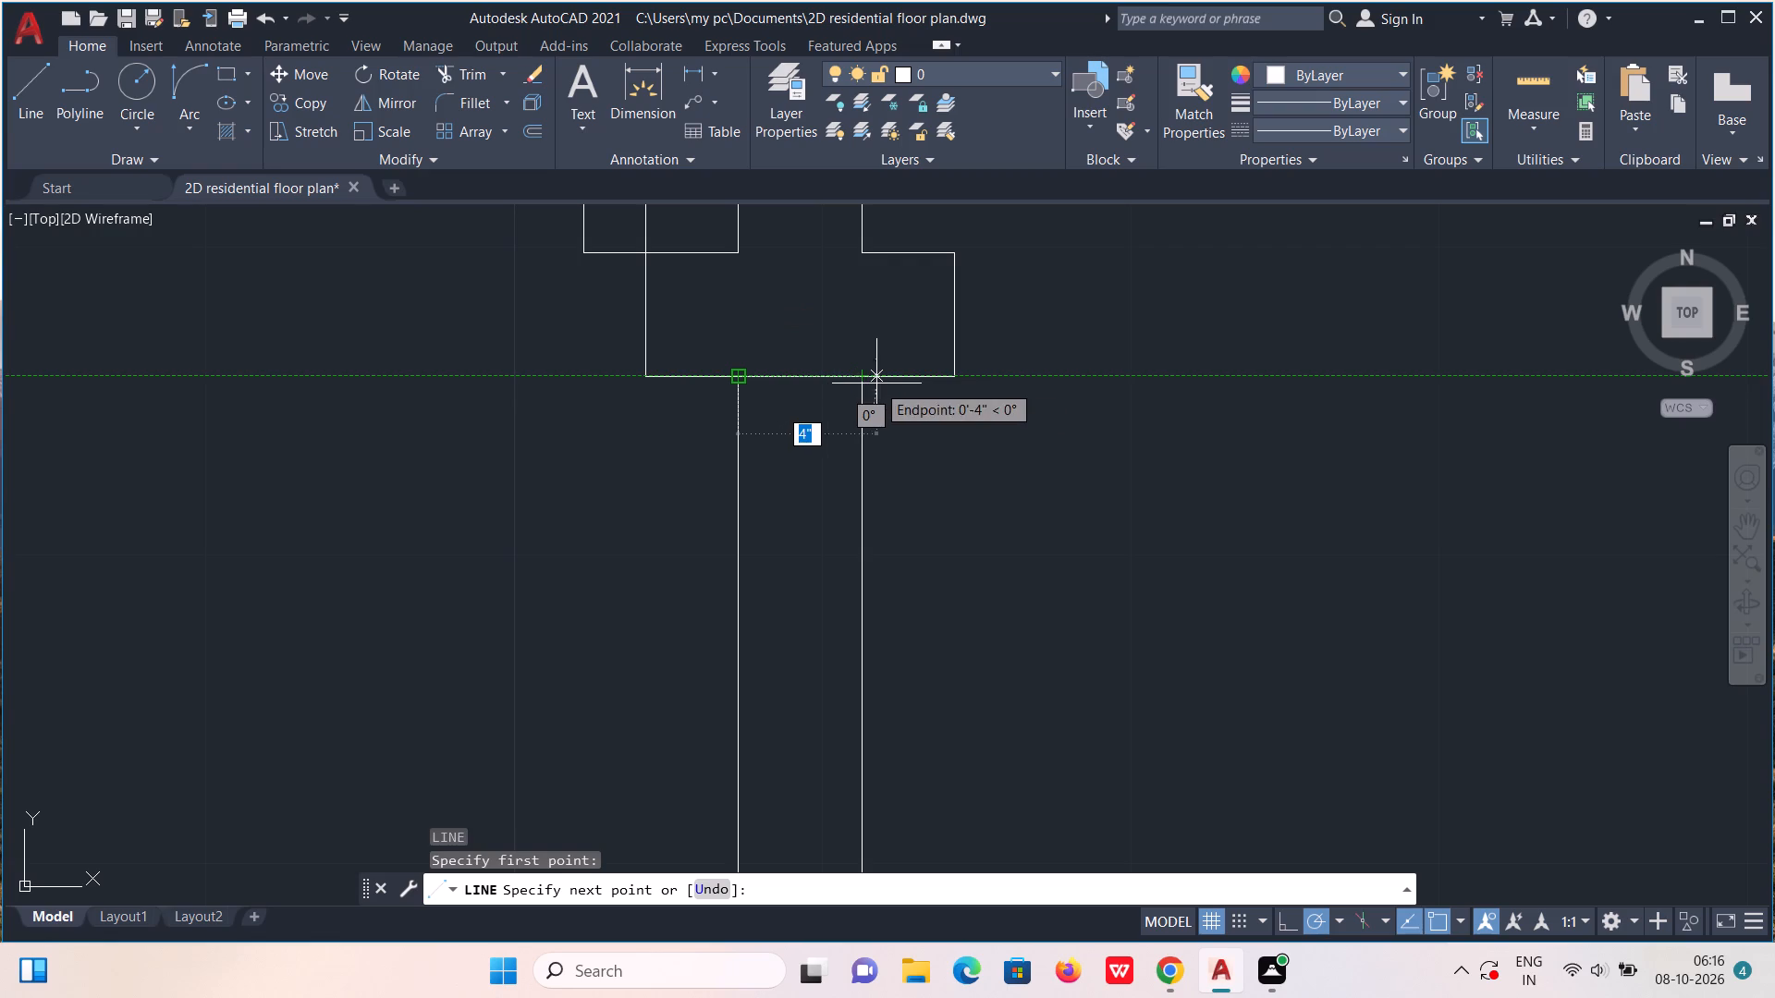
pyautogui.click(876, 383)
pyautogui.press('Escape')
# Draw a line closing the south wall's inner face across the south end of the old east partition.
pyautogui.scroll(-5, 893, 387)
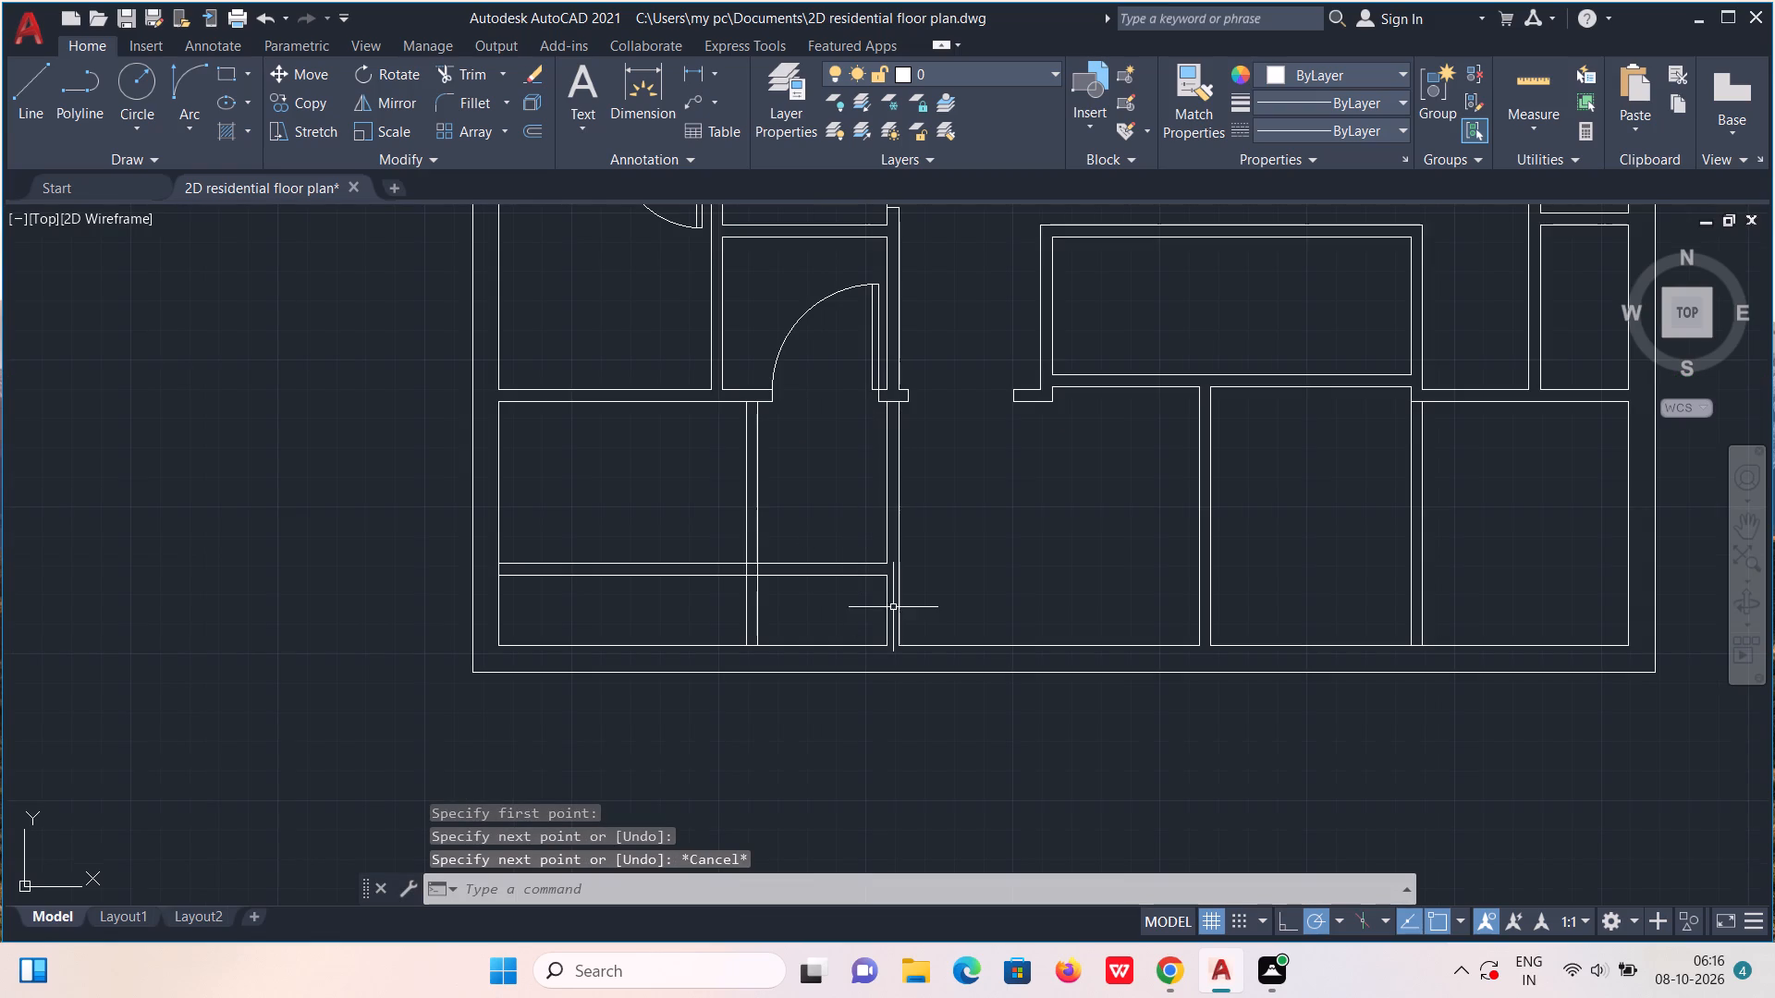
pyautogui.scroll(1, 896, 607)
pyautogui.press('l')
pyautogui.press('Return')
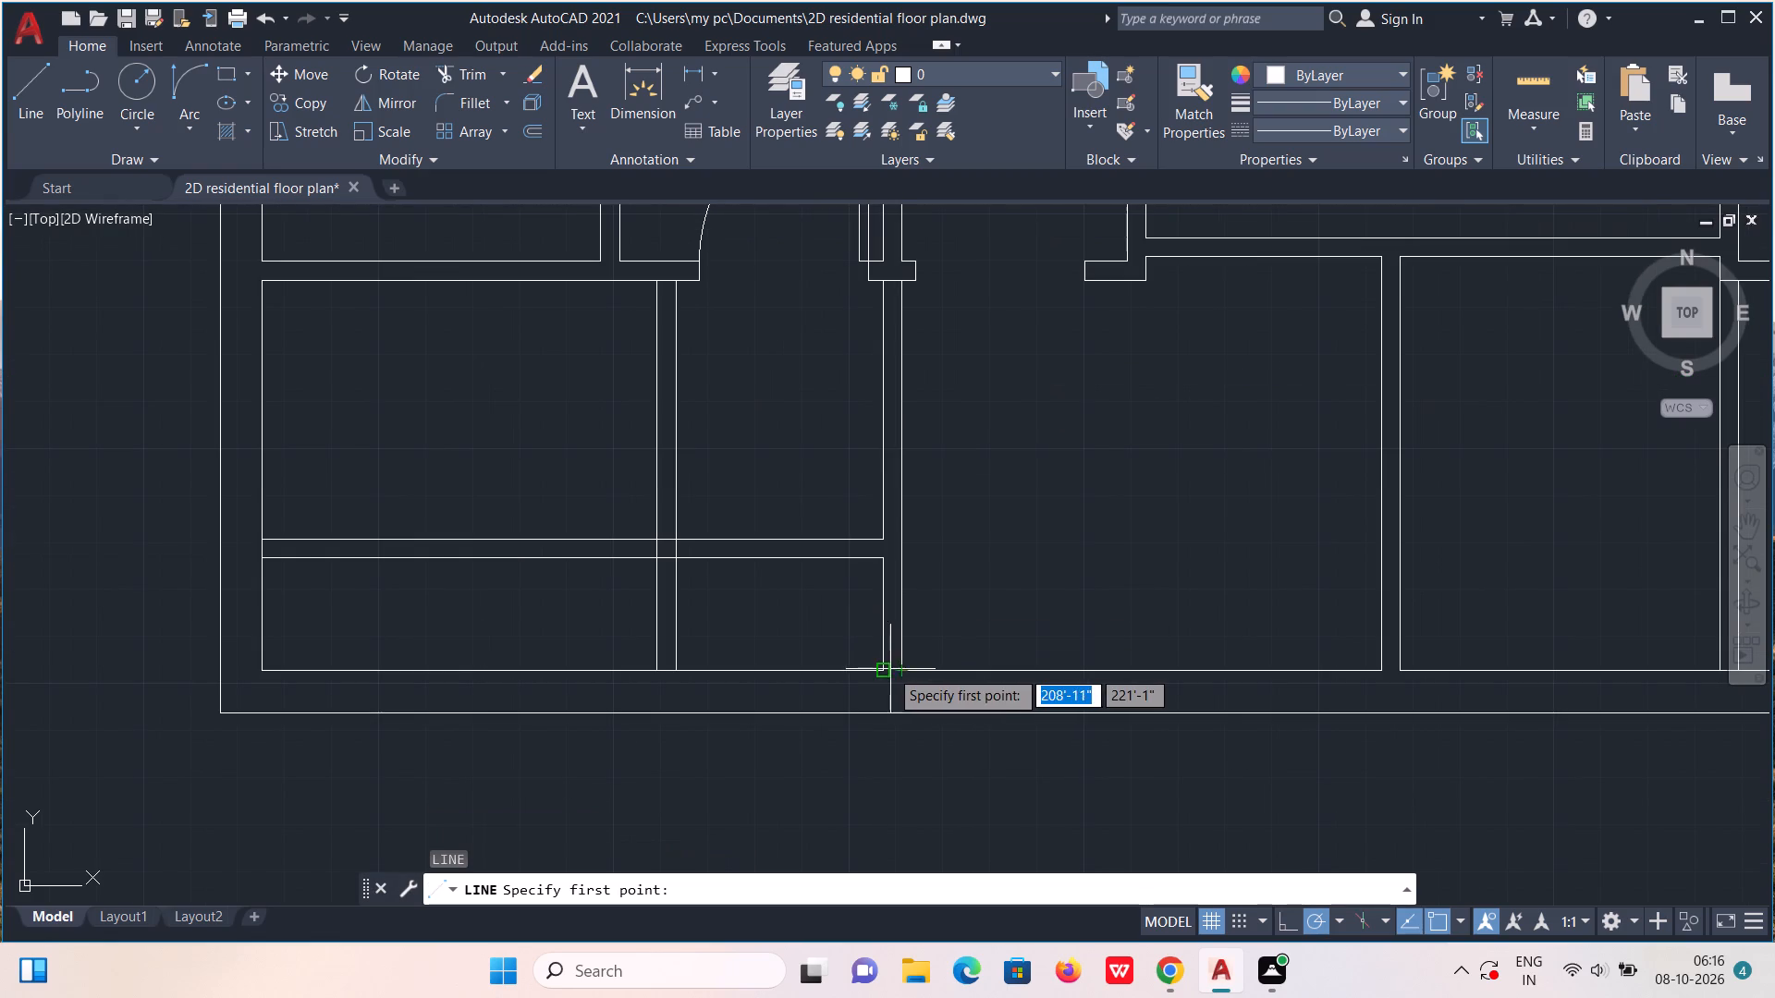
pyautogui.click(876, 672)
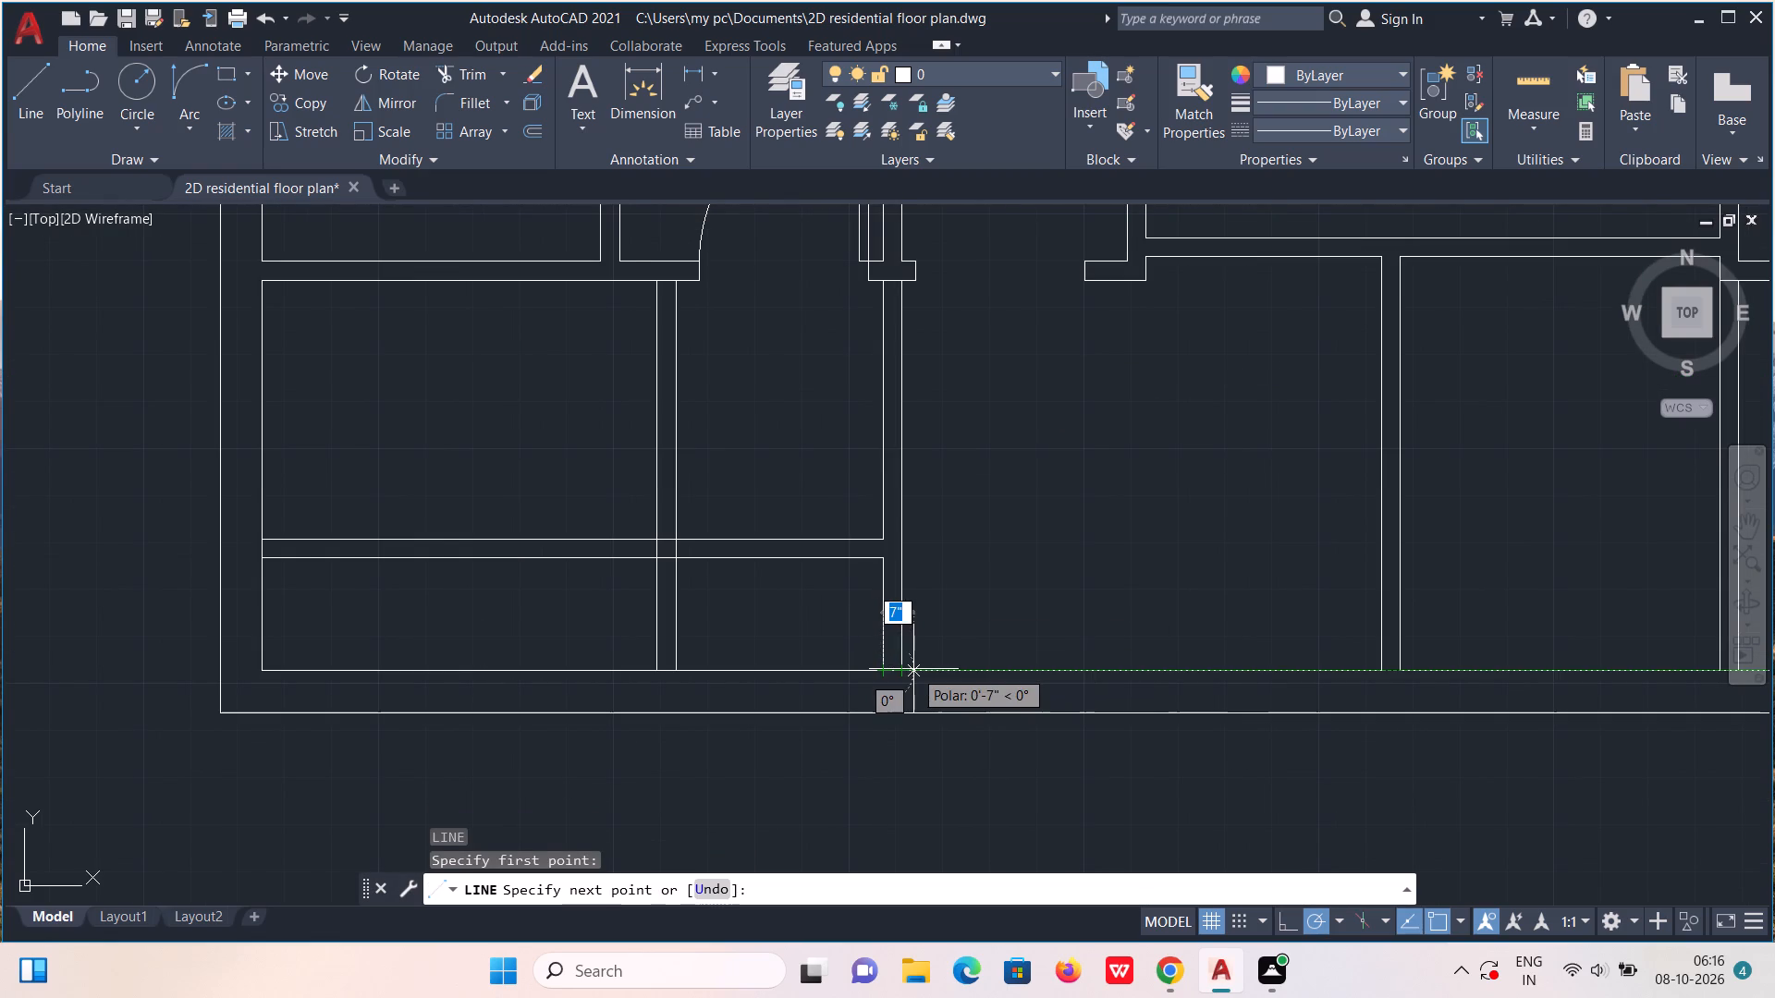
pyautogui.click(913, 669)
pyautogui.press('Escape')
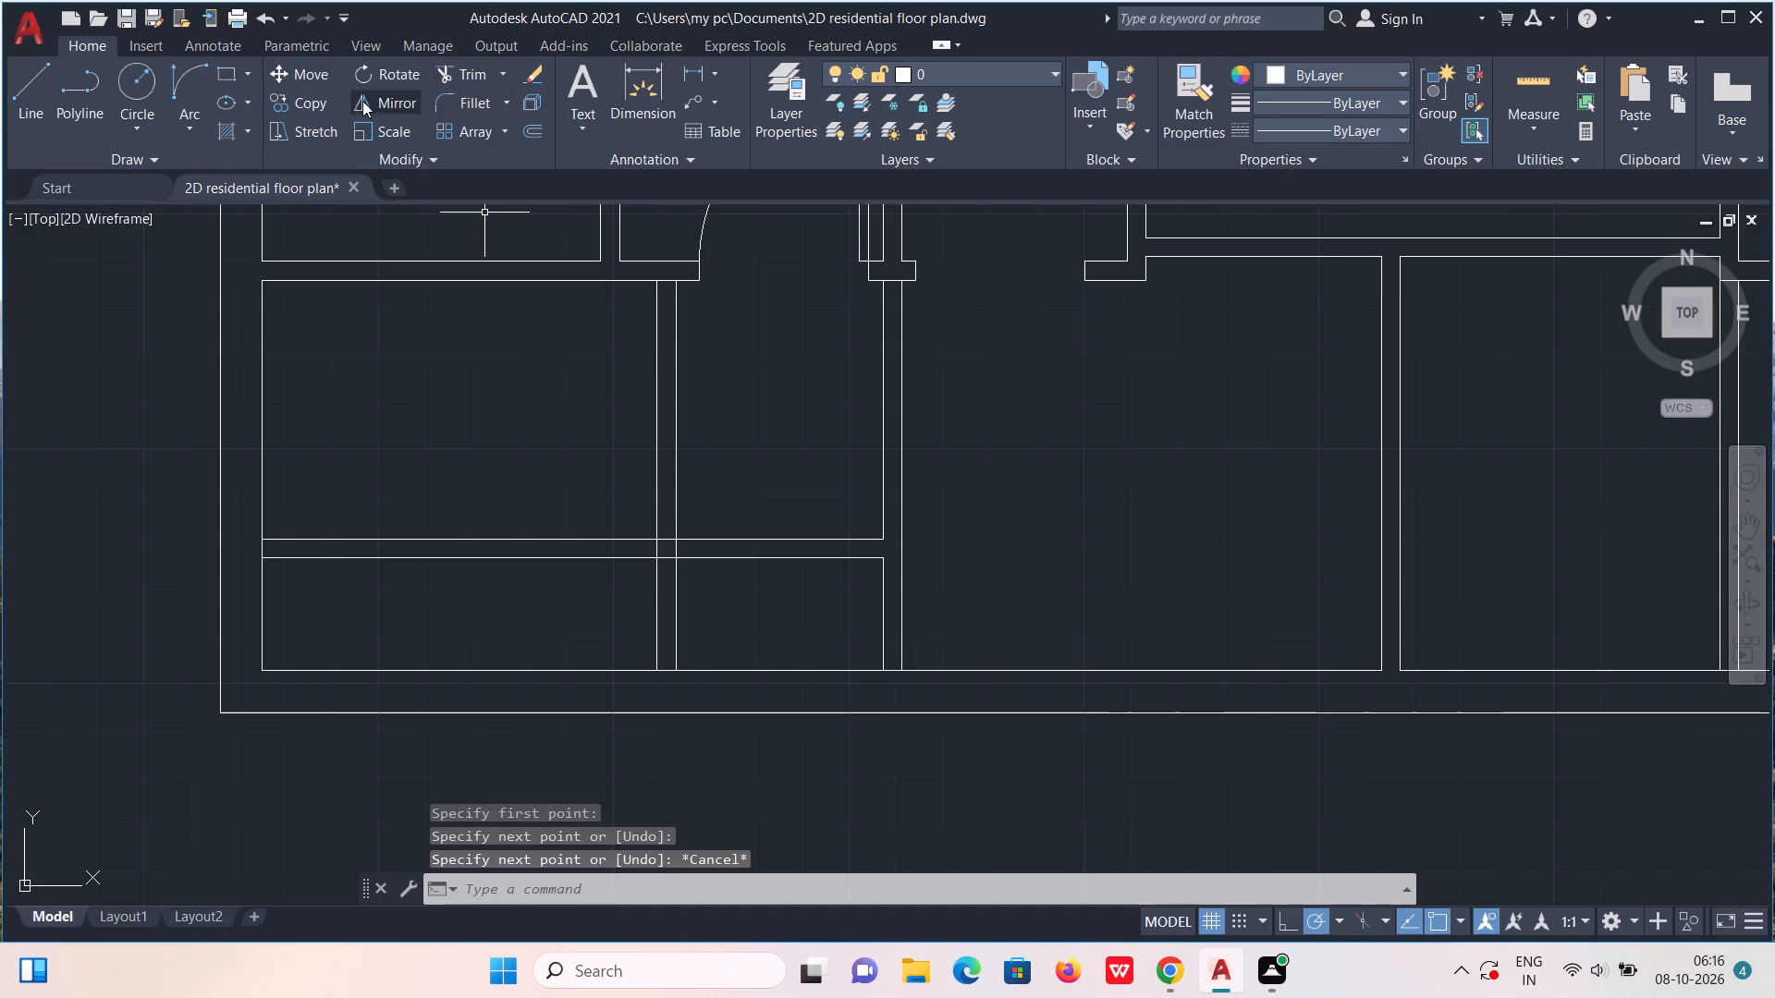
# Trim away the old east partition and the horizontal partition's lines east of the new vertical partition.
pyautogui.click(447, 82)
pyautogui.moveTo(780, 356); pyautogui.dragTo(998, 436)
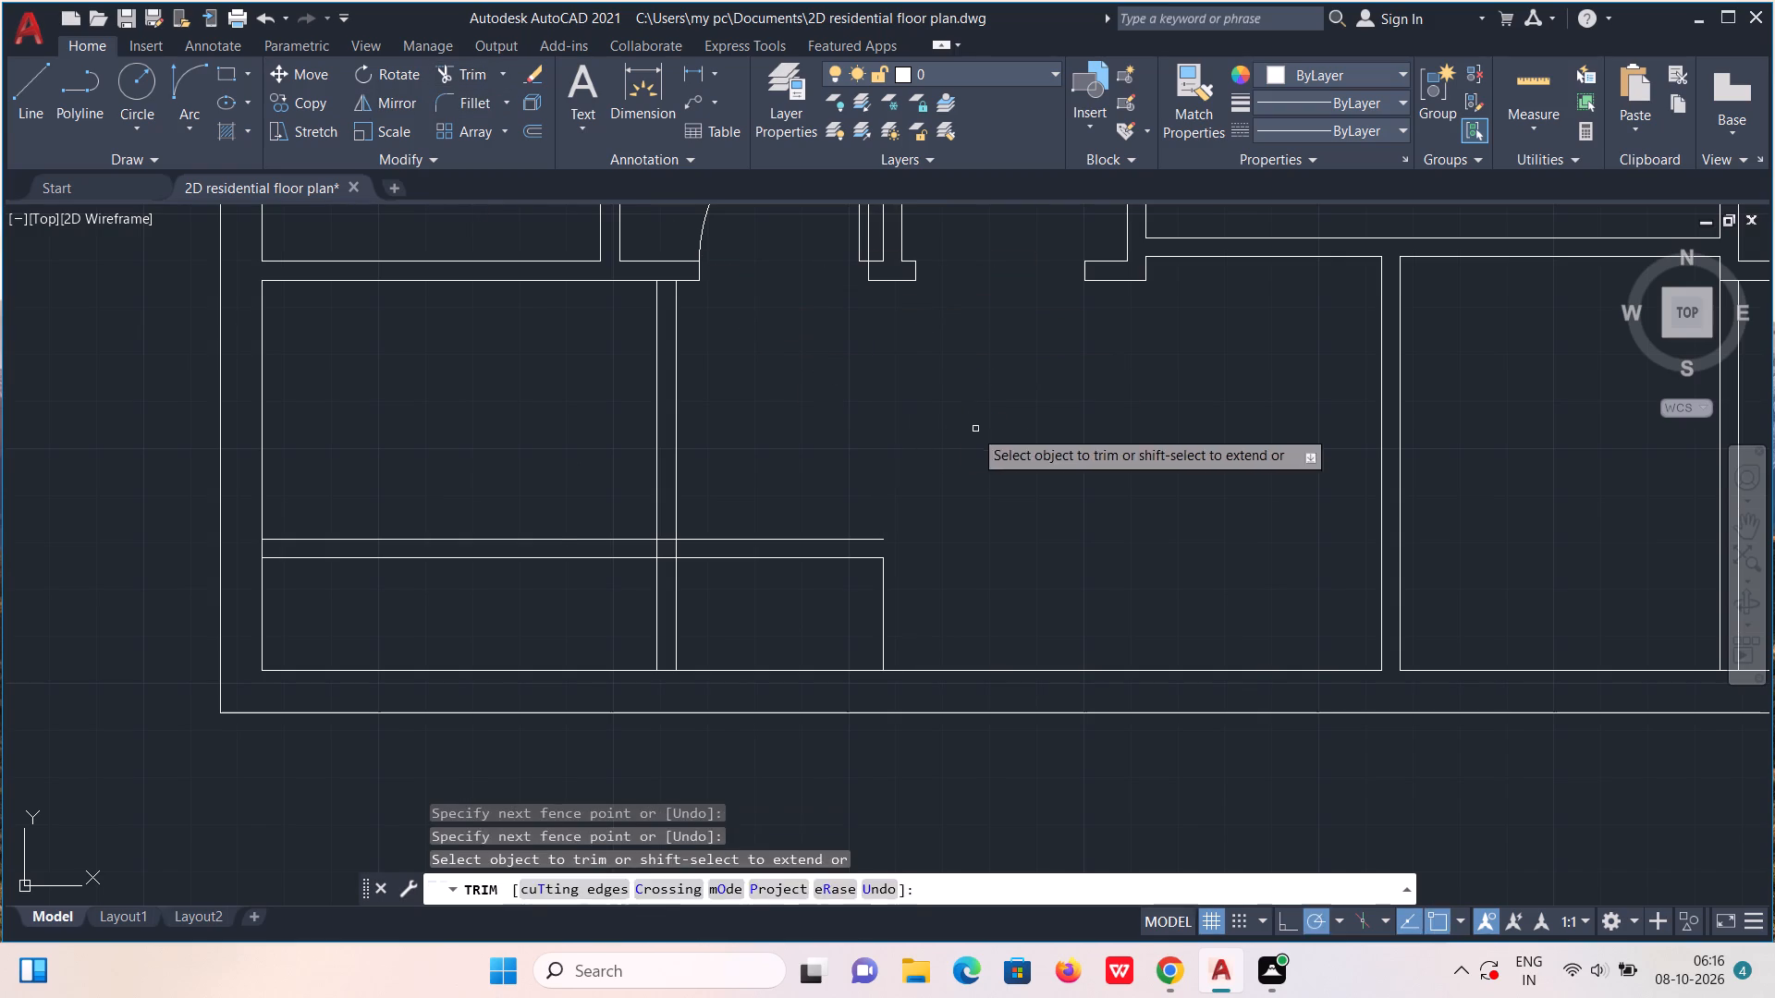
pyautogui.moveTo(897, 438); pyautogui.dragTo(847, 581)
# Trim the wall lines crossing the new partition's junctions and the horizontal partition's west end so the walls open into each other.
pyautogui.scroll(3, 667, 513)
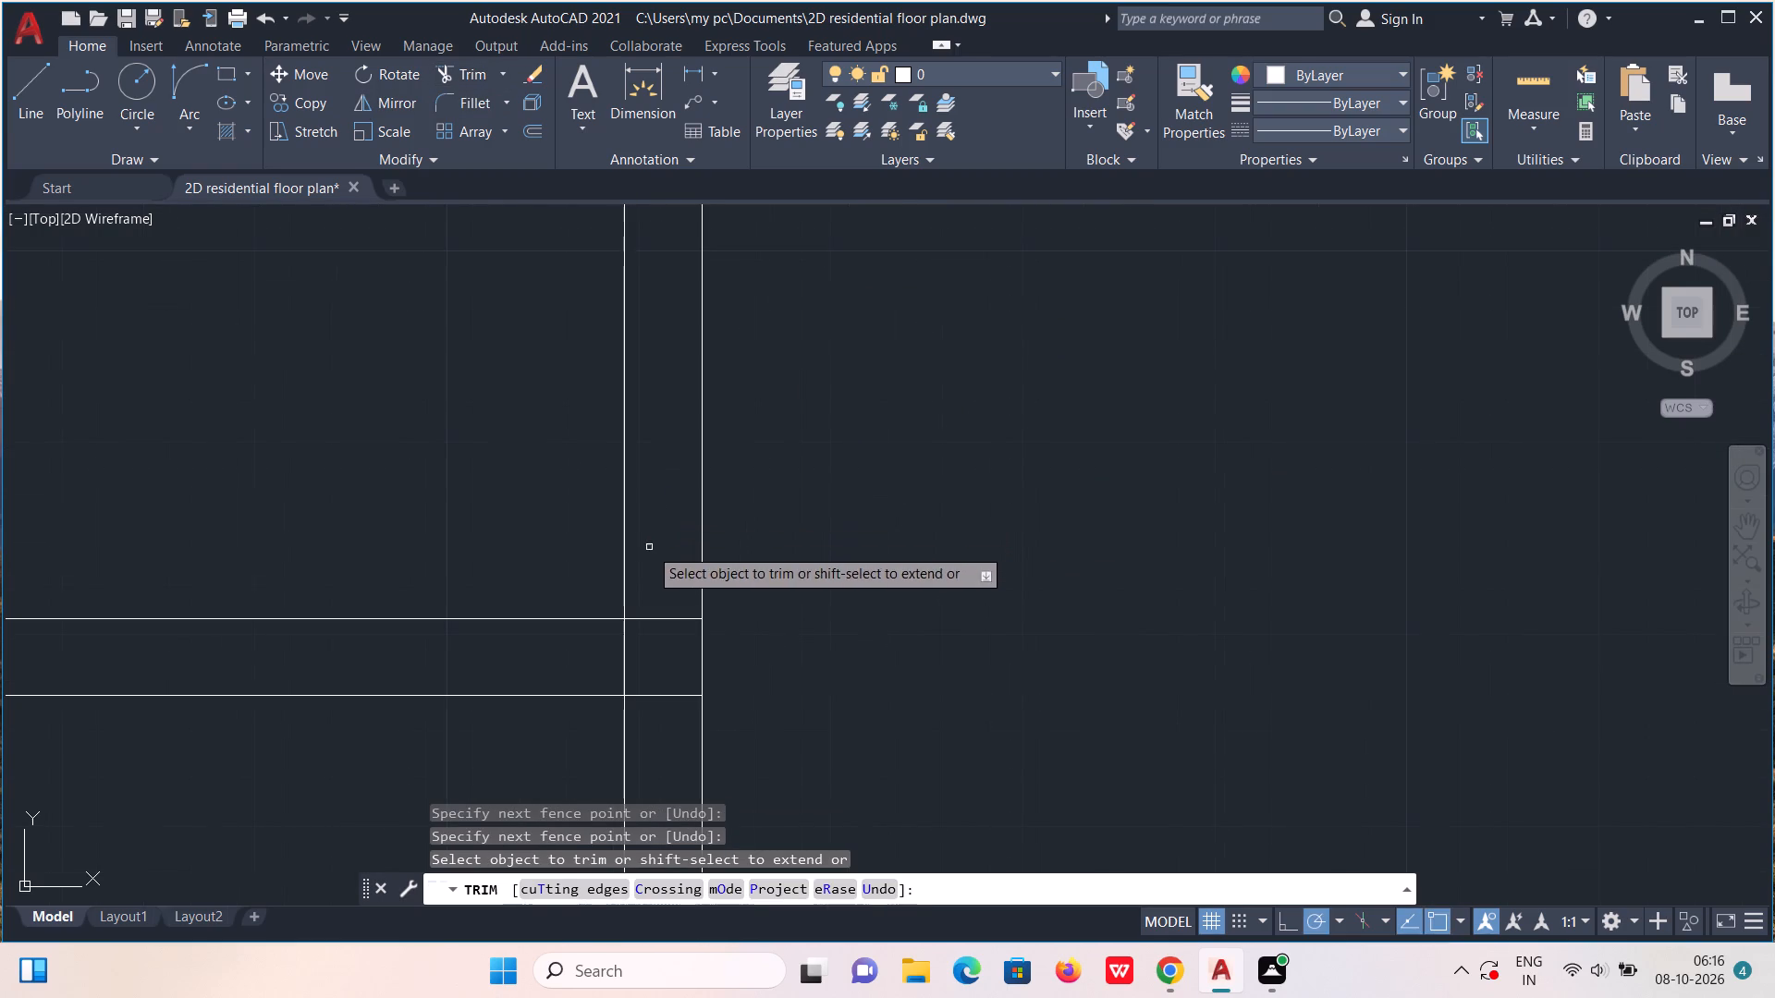
pyautogui.moveTo(649, 552); pyautogui.dragTo(692, 714)
pyautogui.scroll(-3, 687, 697)
pyautogui.moveTo(680, 636); pyautogui.dragTo(769, 390, button='middle')
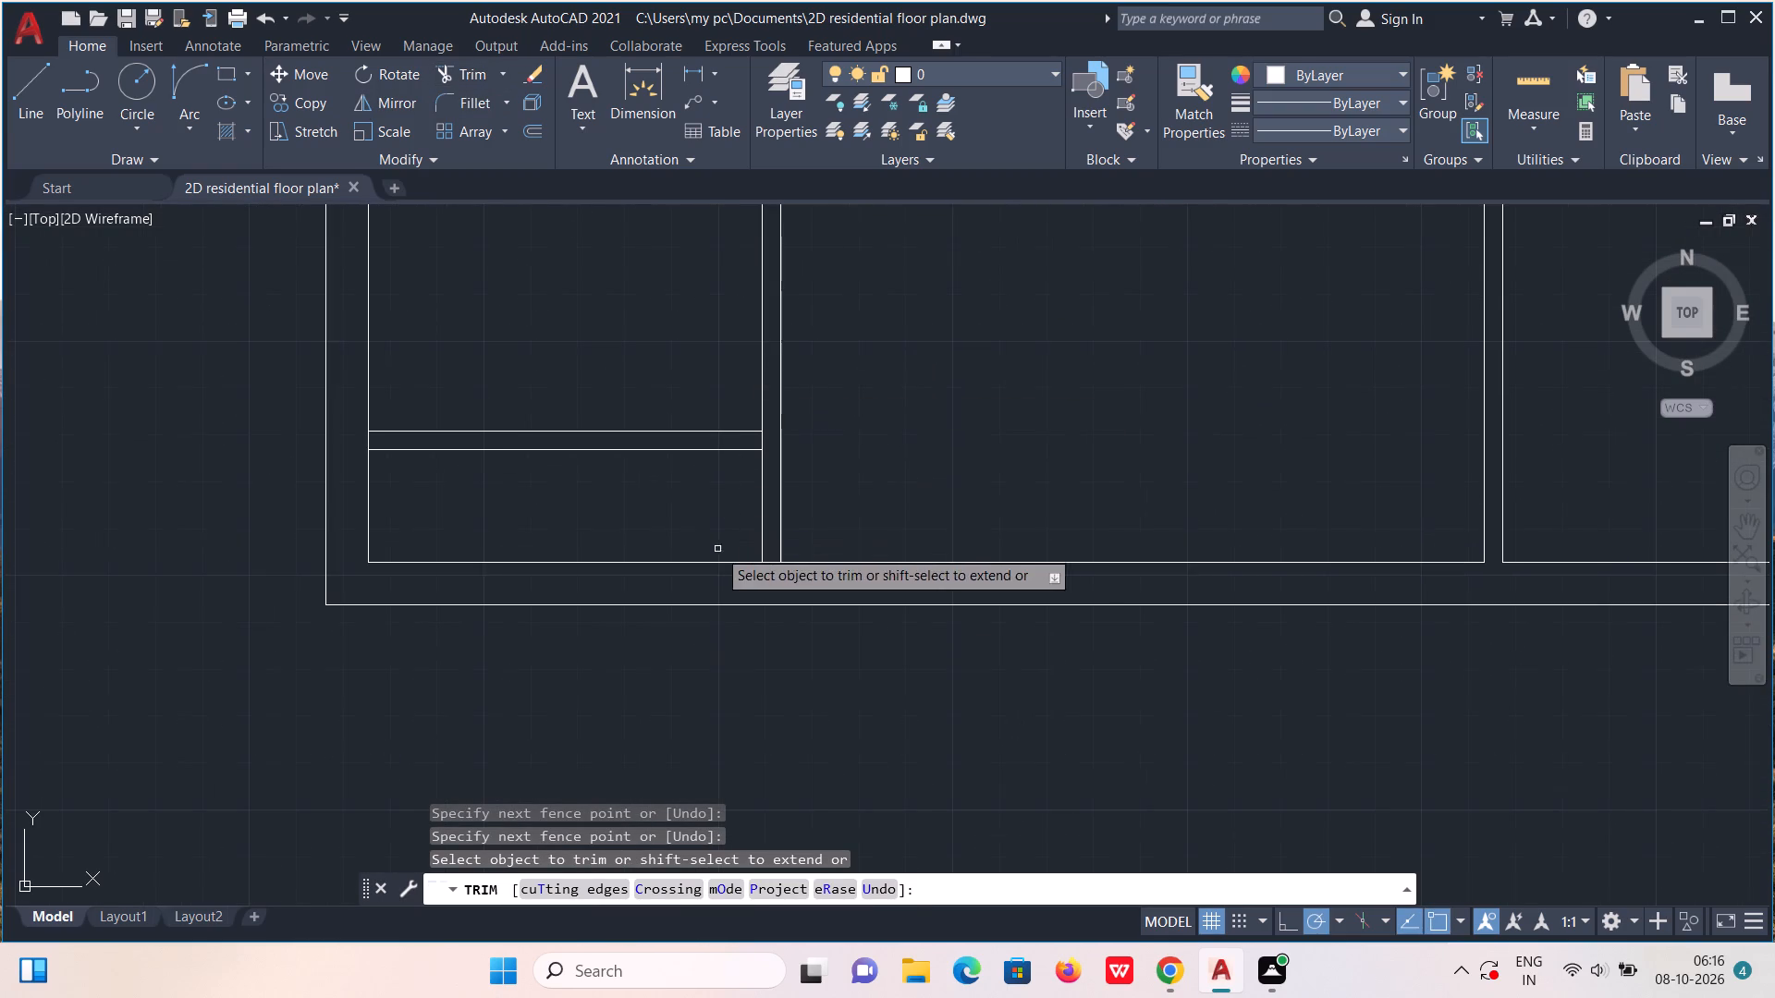
pyautogui.scroll(3, 772, 584)
pyautogui.moveTo(760, 491); pyautogui.dragTo(763, 539)
pyautogui.scroll(-3, 761, 519)
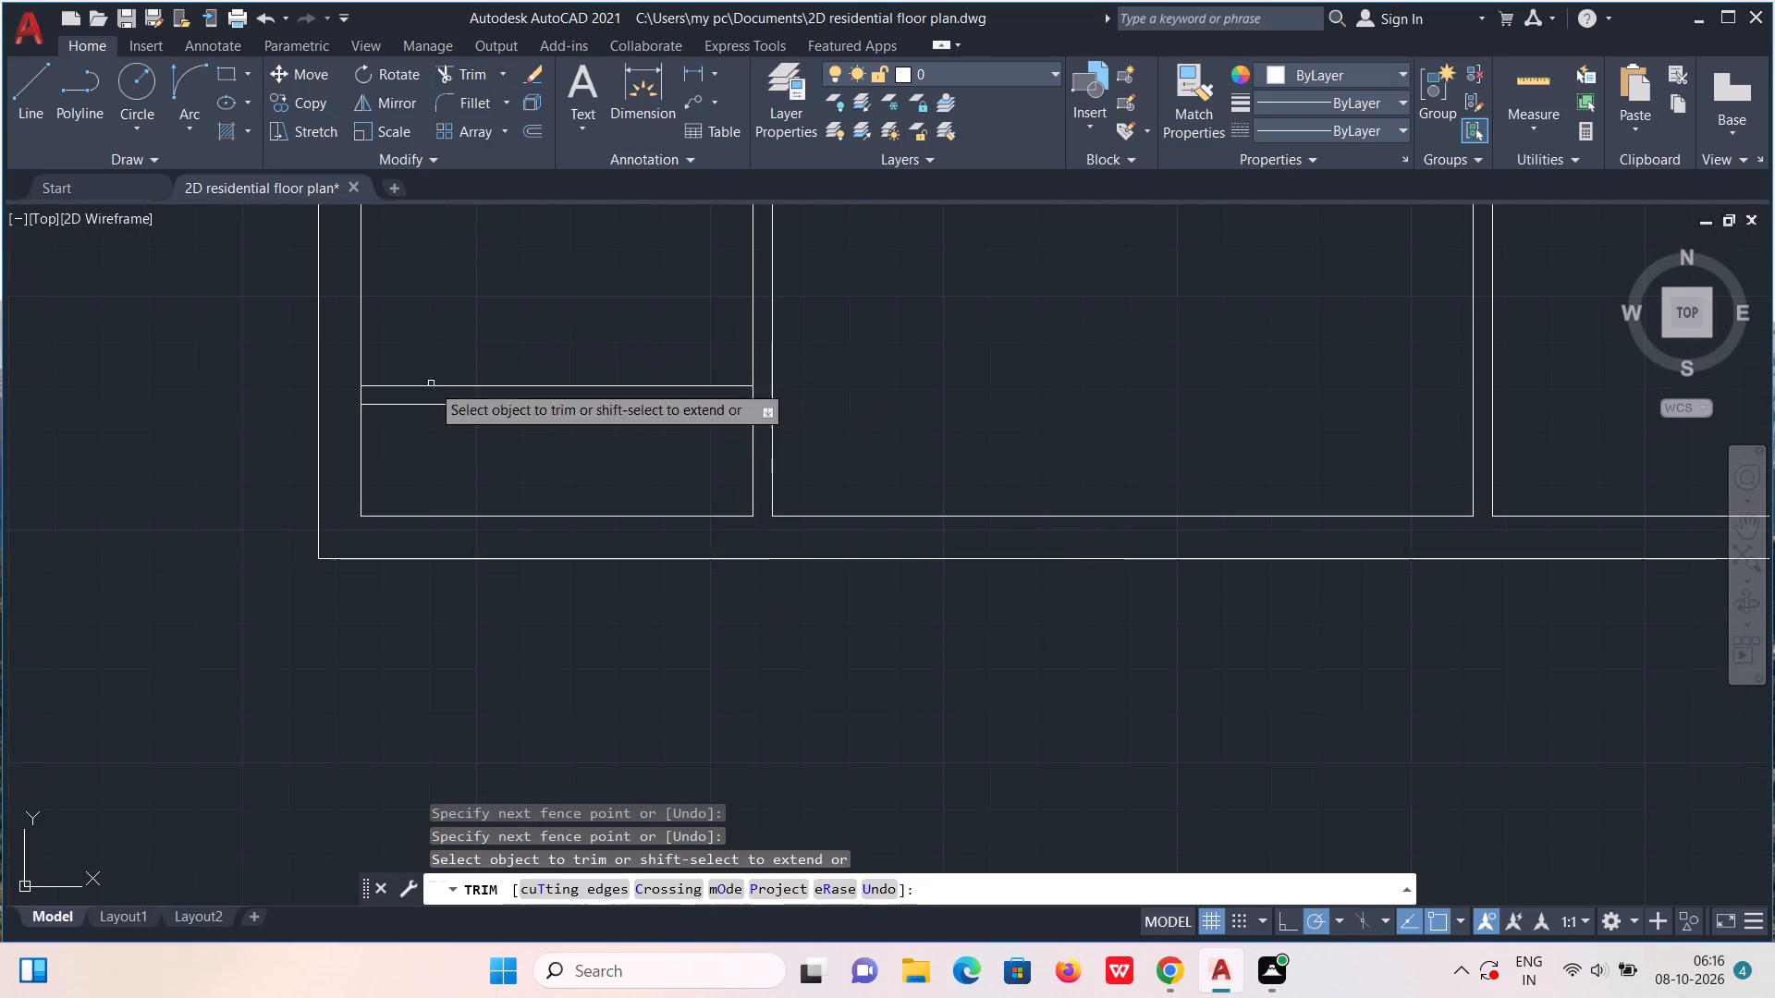
pyautogui.scroll(3, 355, 399)
pyautogui.moveTo(355, 397); pyautogui.dragTo(428, 396)
pyautogui.scroll(-6, 428, 396)
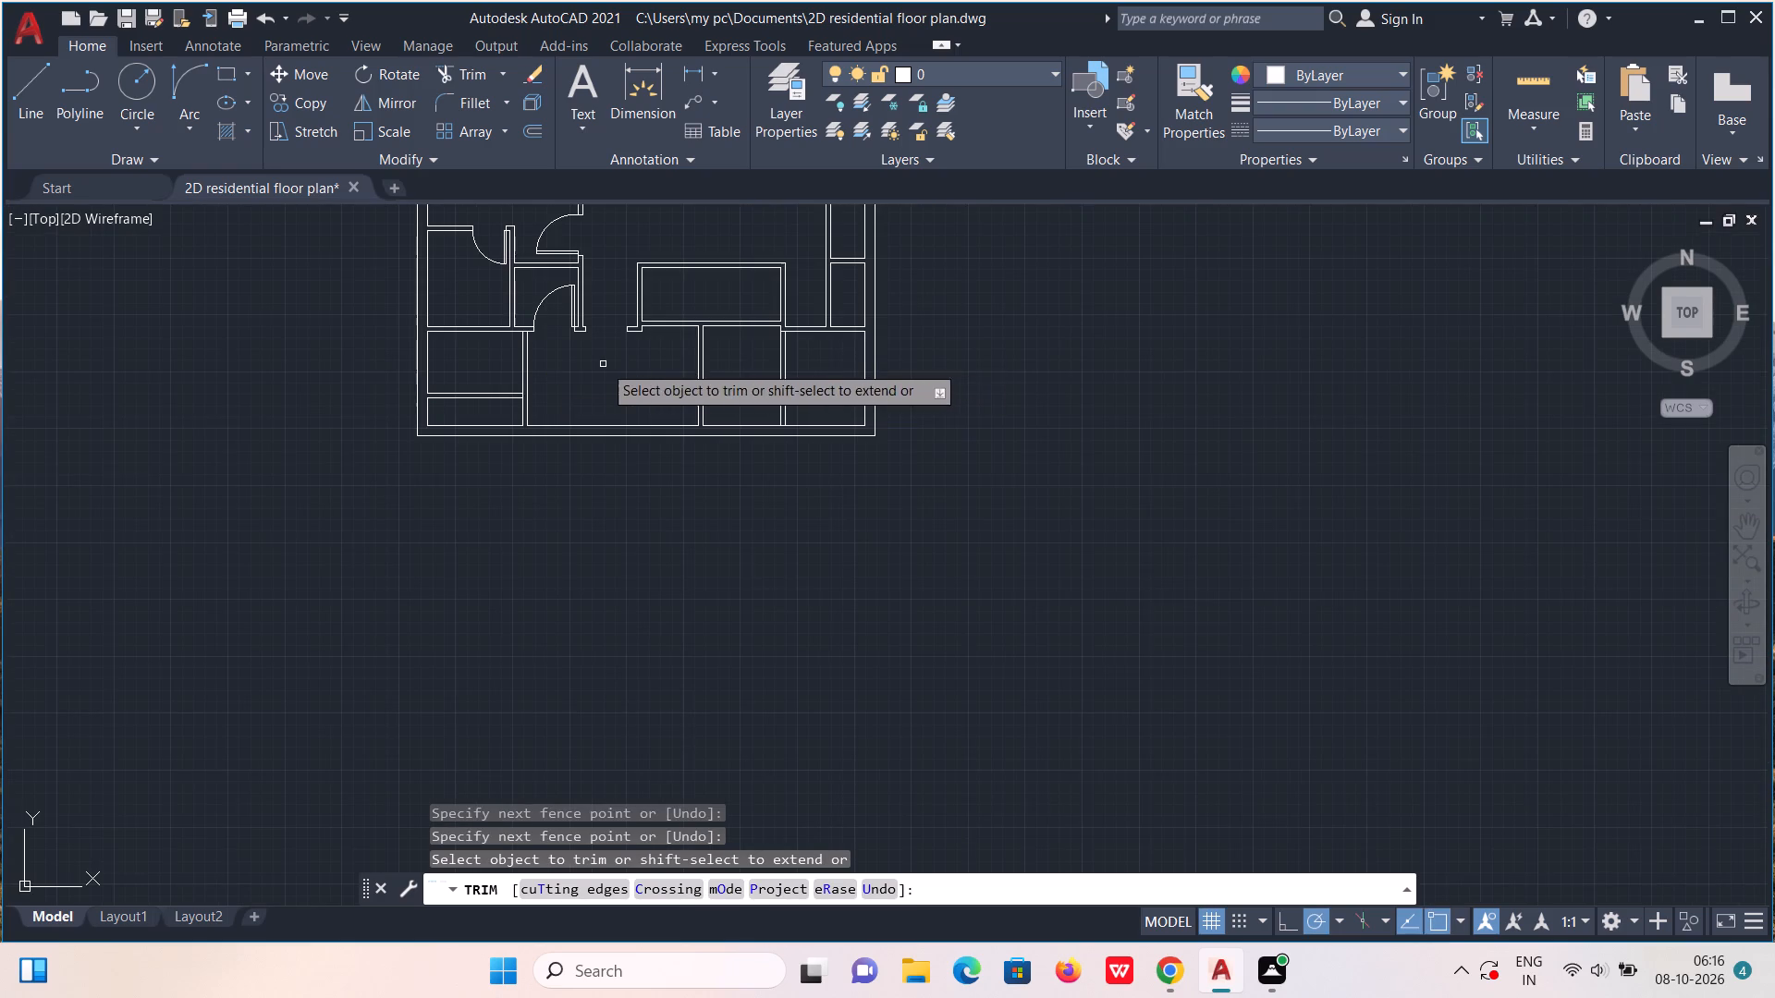
pyautogui.scroll(5, 532, 326)
pyautogui.moveTo(470, 351); pyautogui.dragTo(468, 389)
pyautogui.scroll(-3, 470, 385)
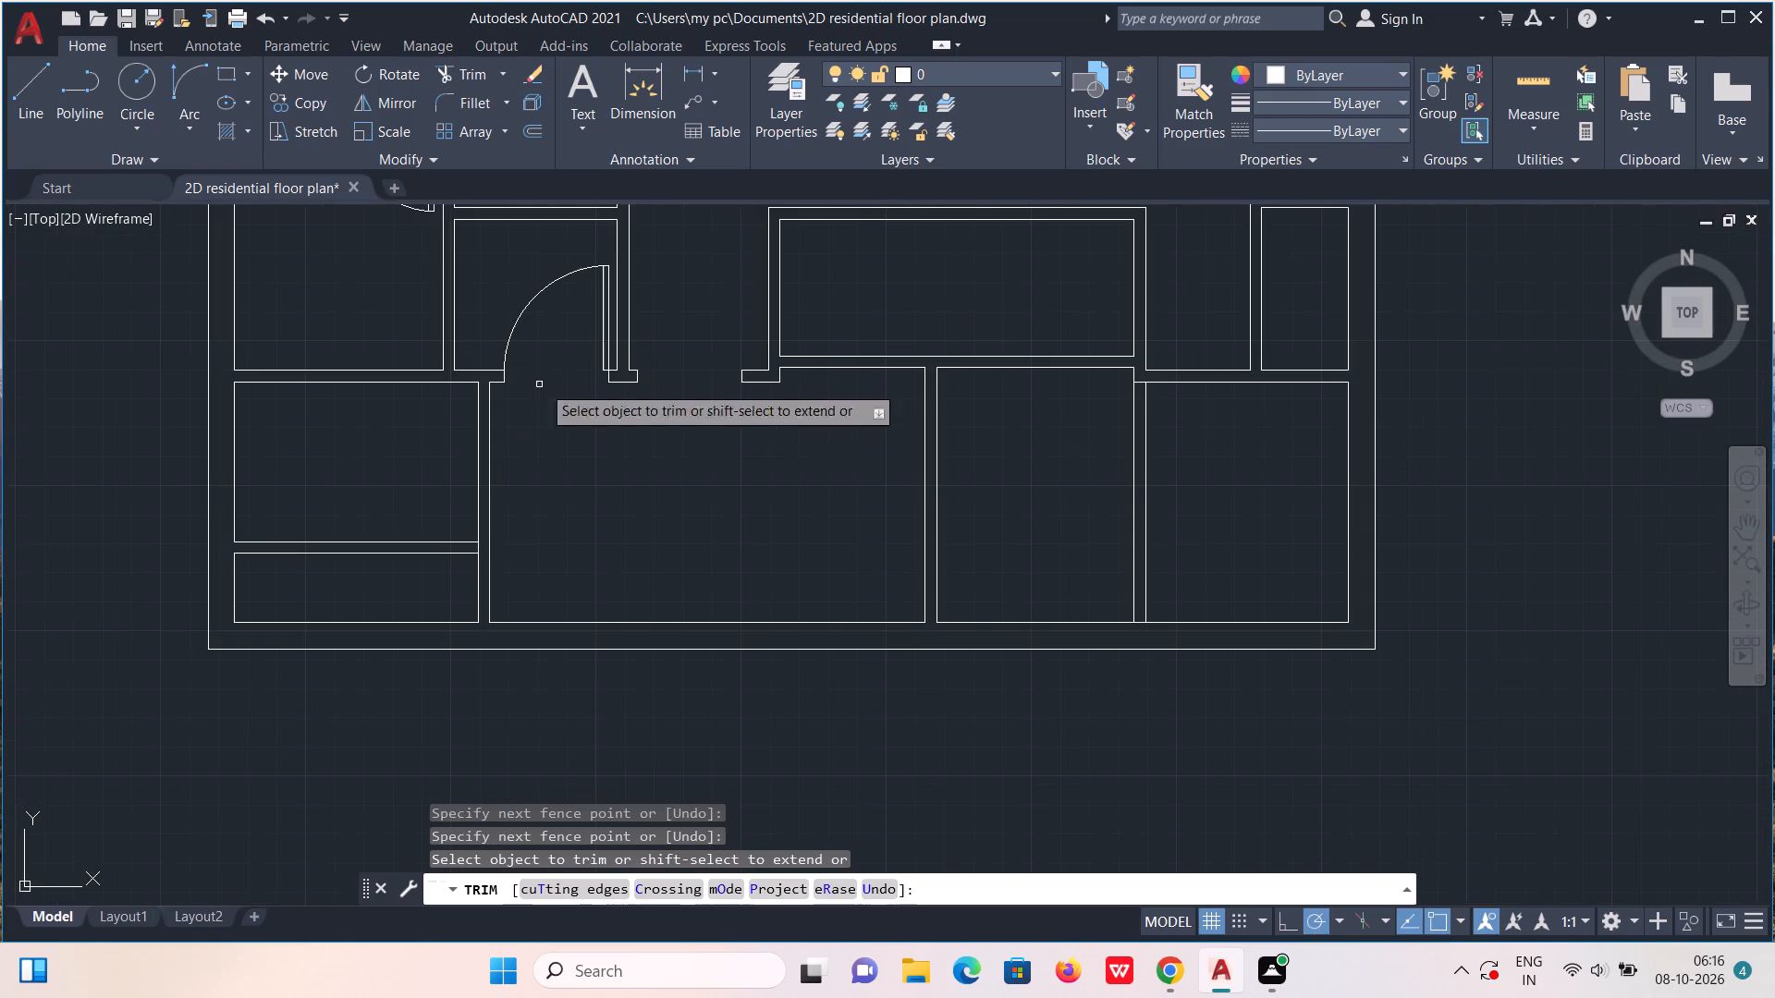
pyautogui.press('Escape')
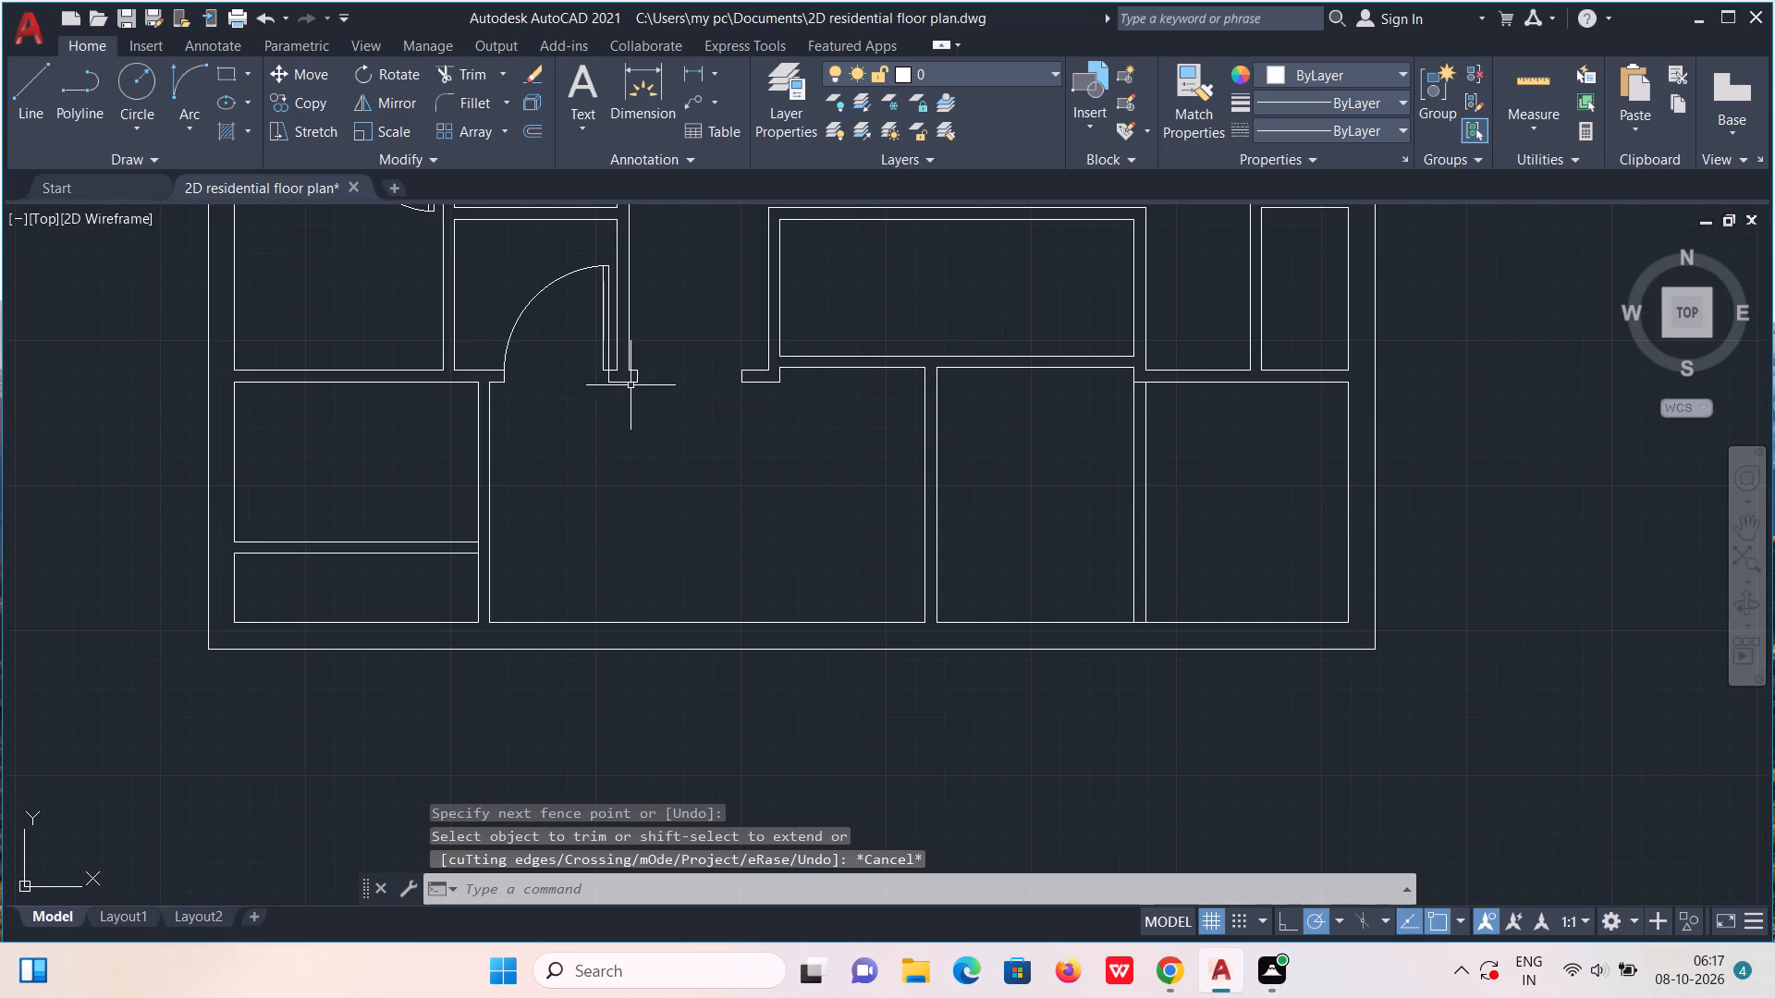
# Start the door leaf with a 3' line running south from the southeast corner of the central doorway's west jamb.
pyautogui.press('l')
pyautogui.press('Return')
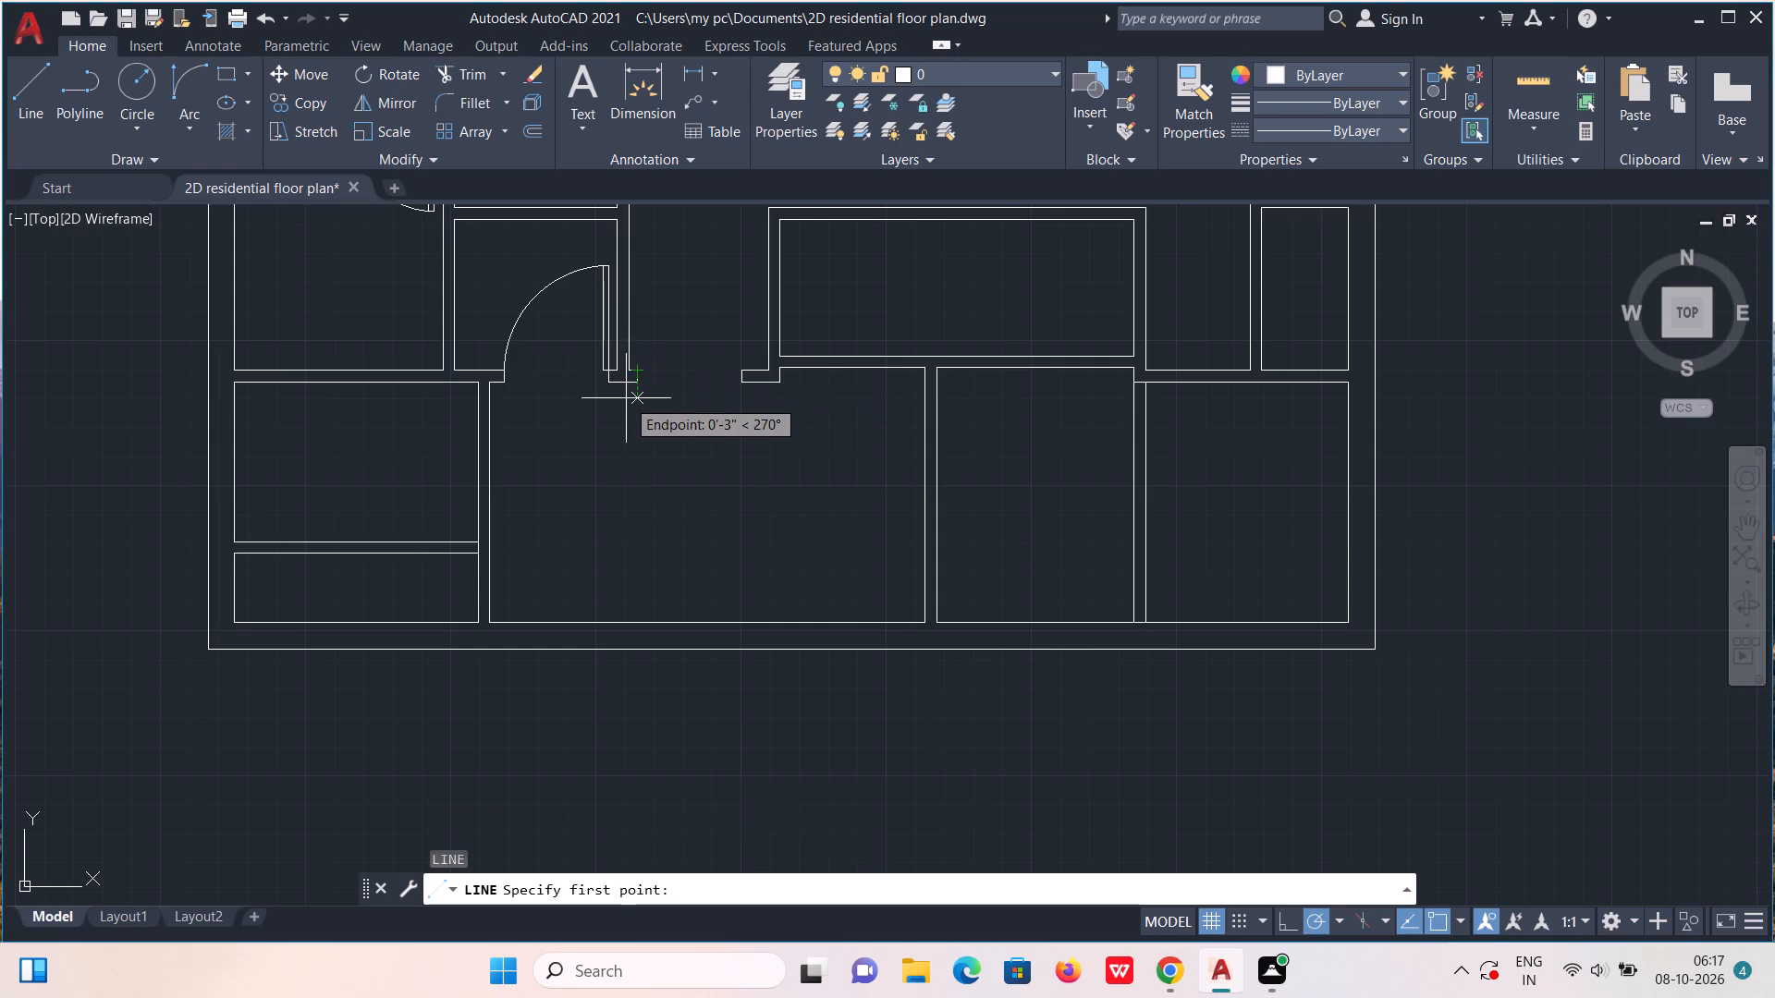
pyautogui.scroll(3, 653, 380)
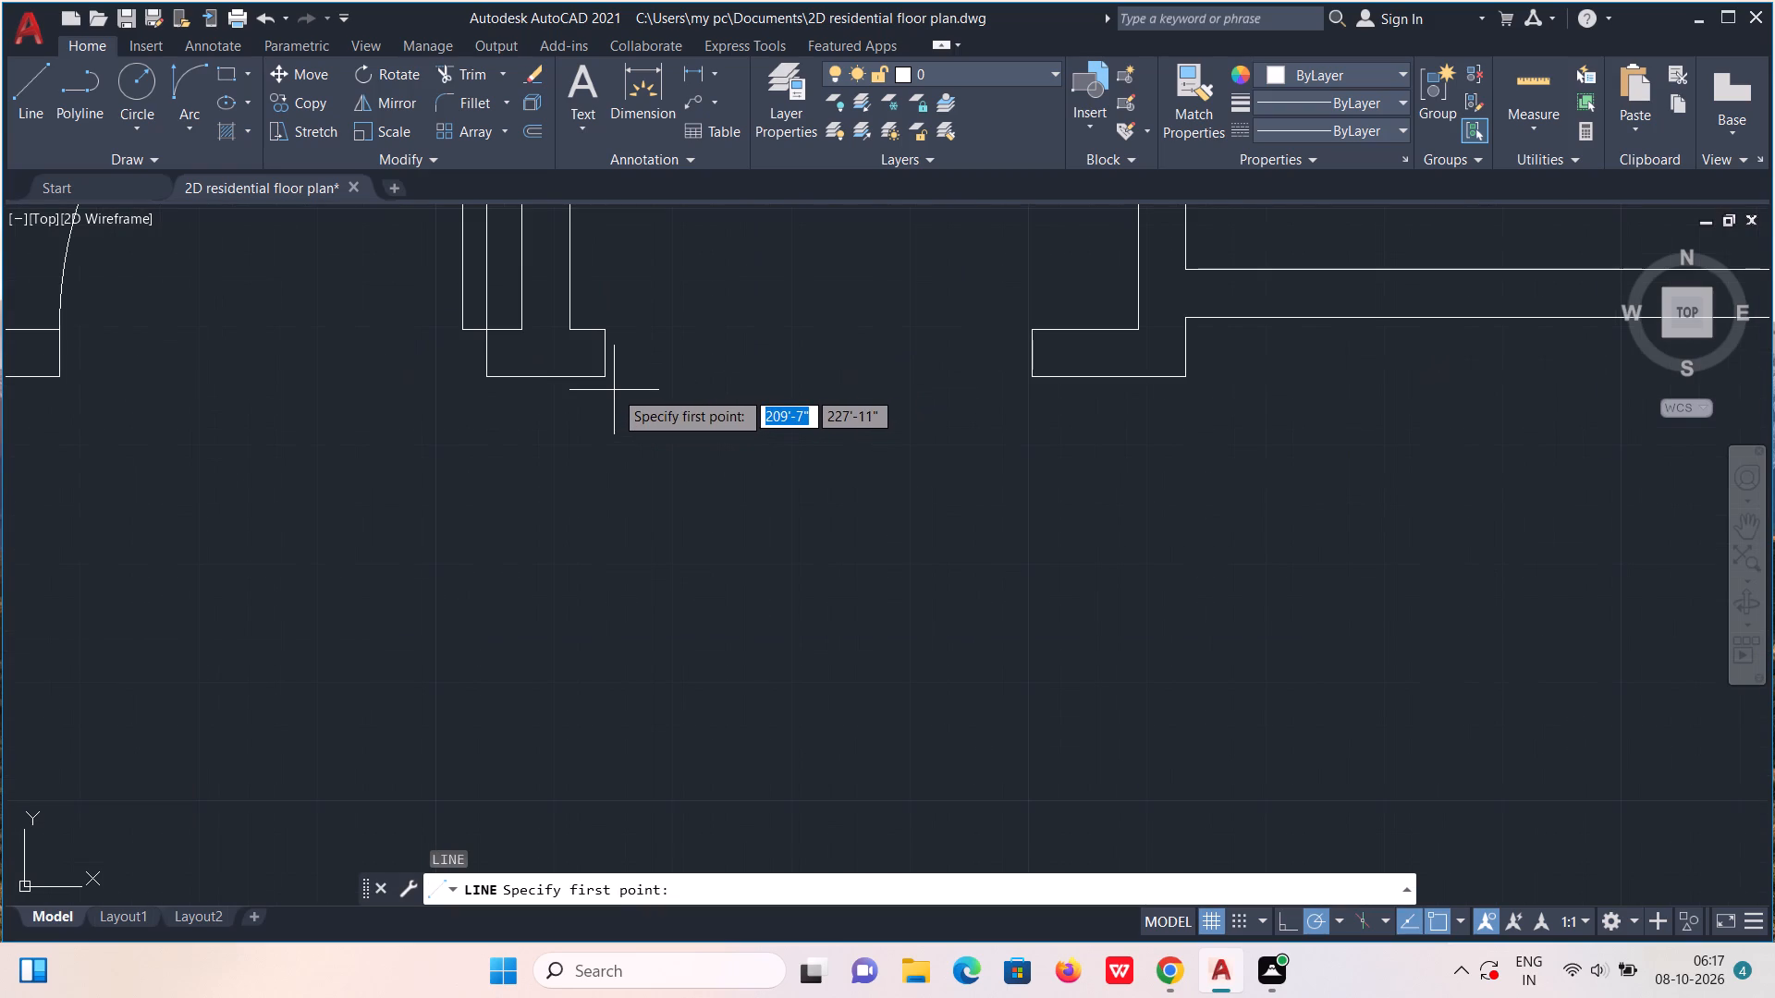
pyautogui.click(606, 379)
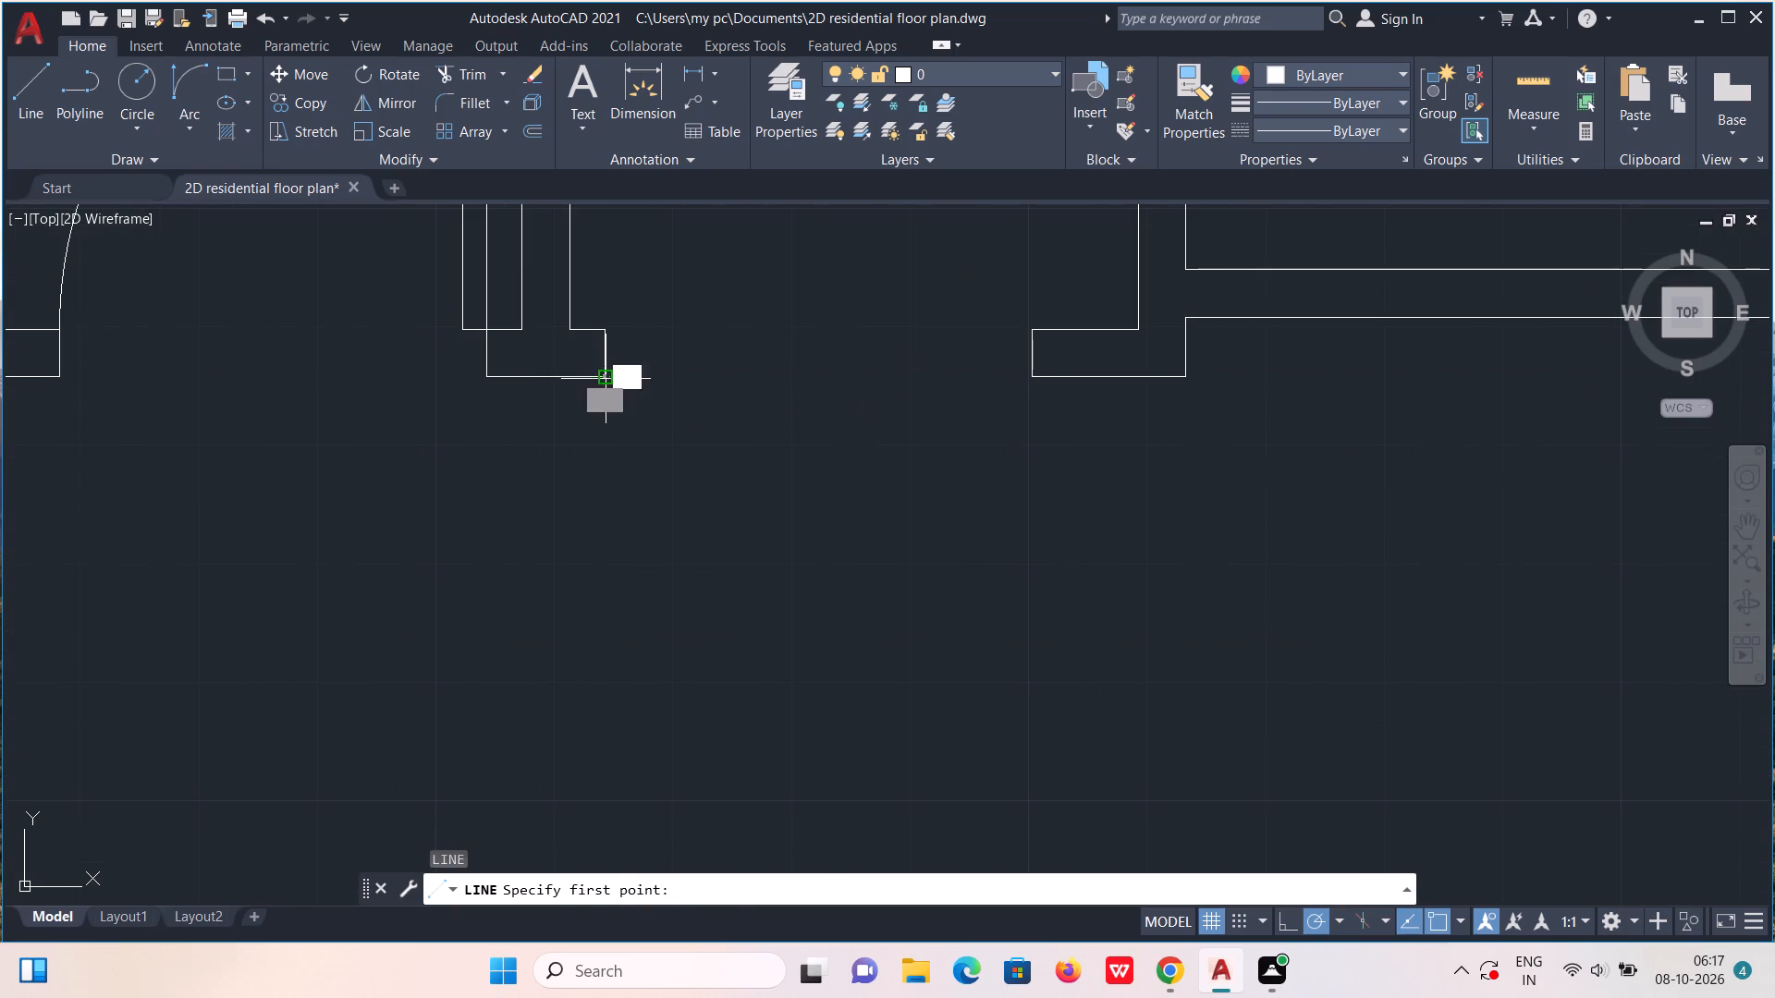
pyautogui.write("3'")
pyautogui.press('Return')
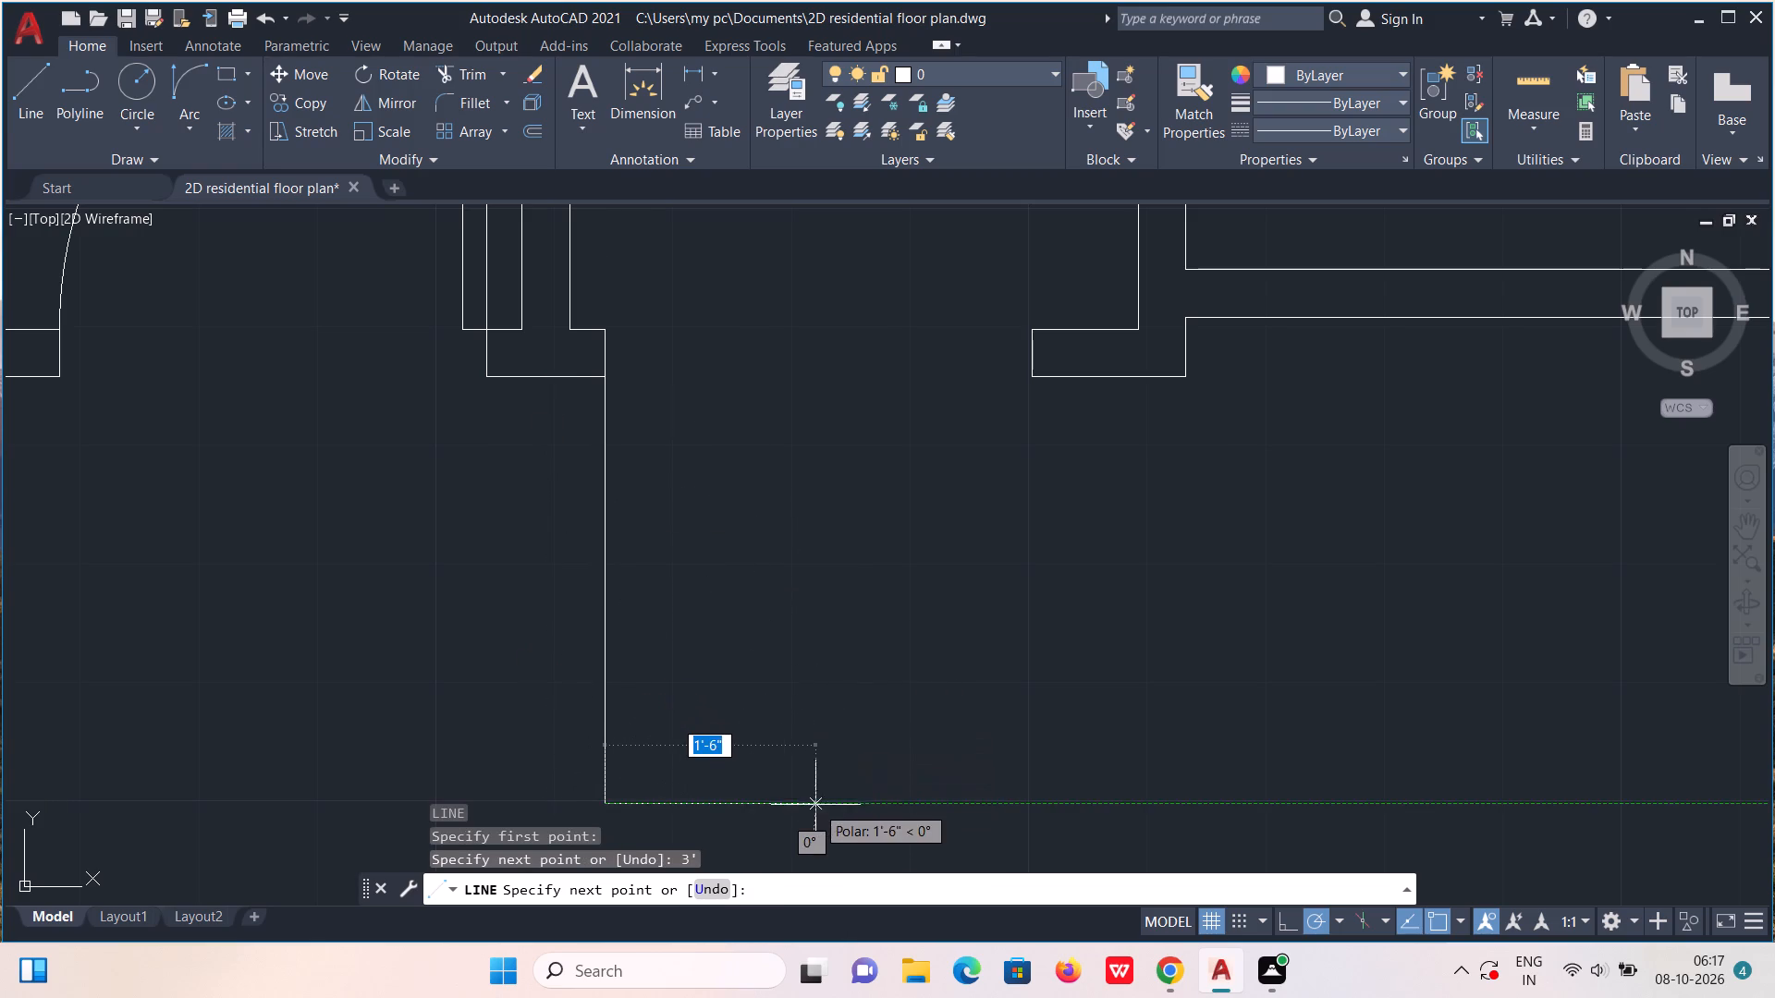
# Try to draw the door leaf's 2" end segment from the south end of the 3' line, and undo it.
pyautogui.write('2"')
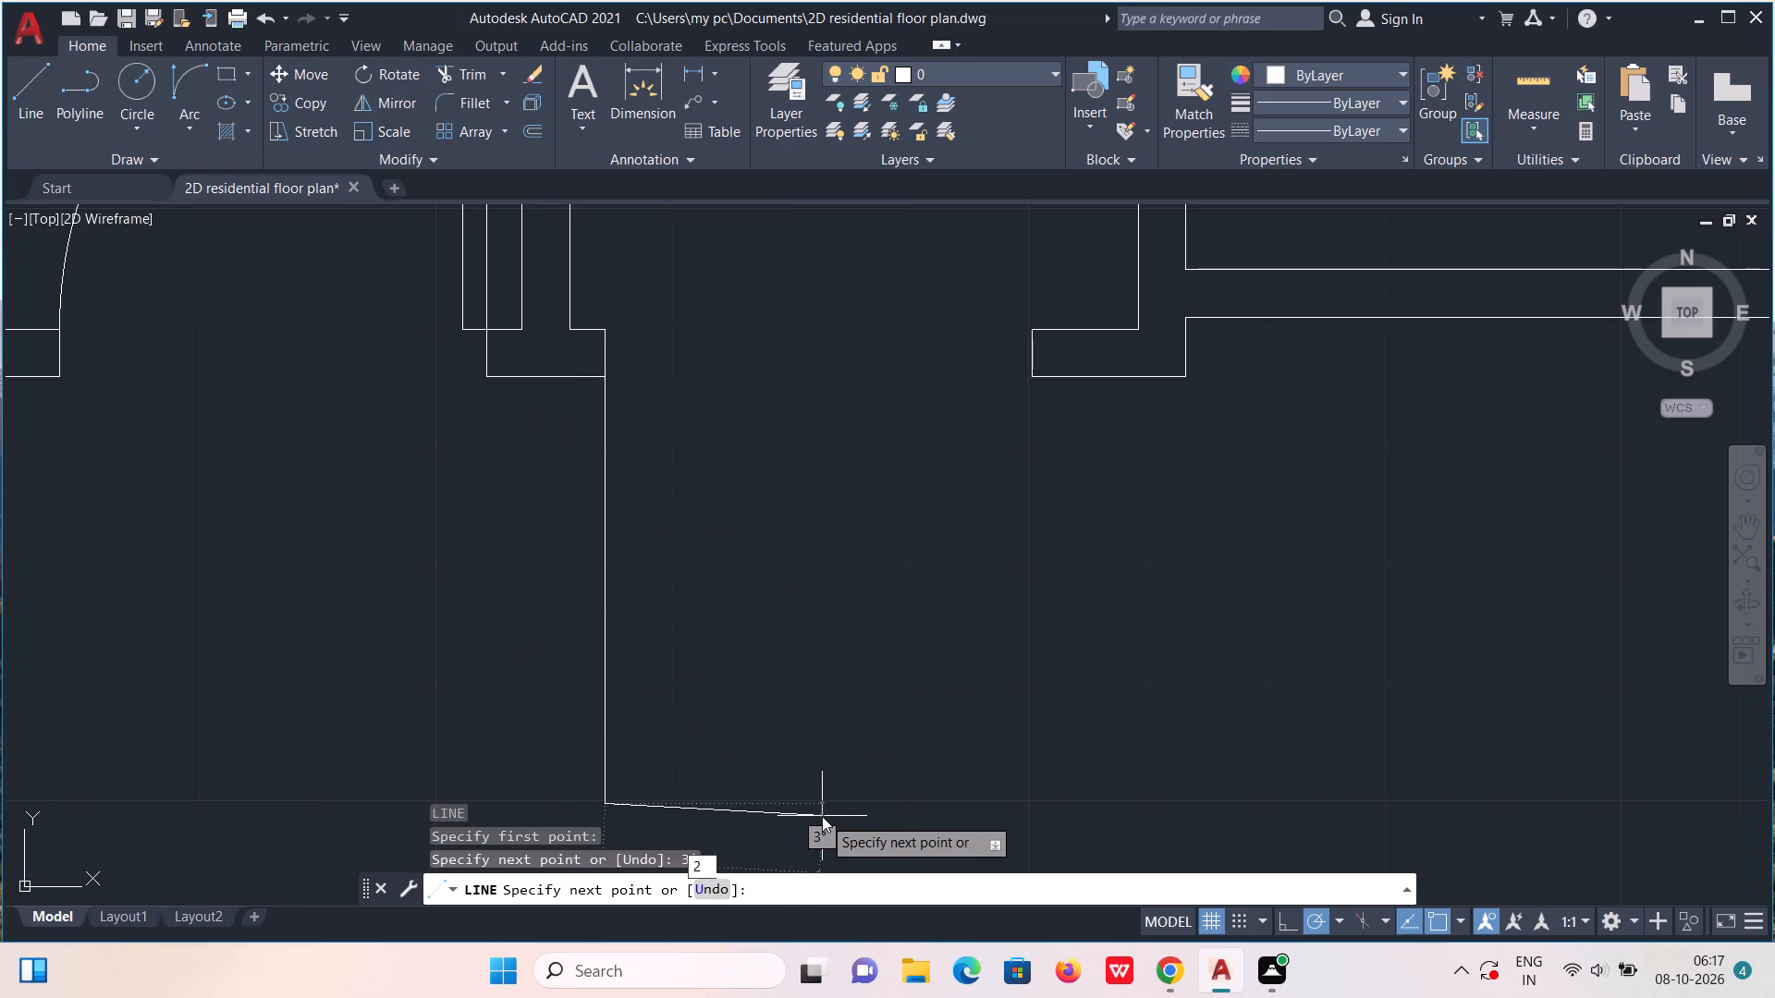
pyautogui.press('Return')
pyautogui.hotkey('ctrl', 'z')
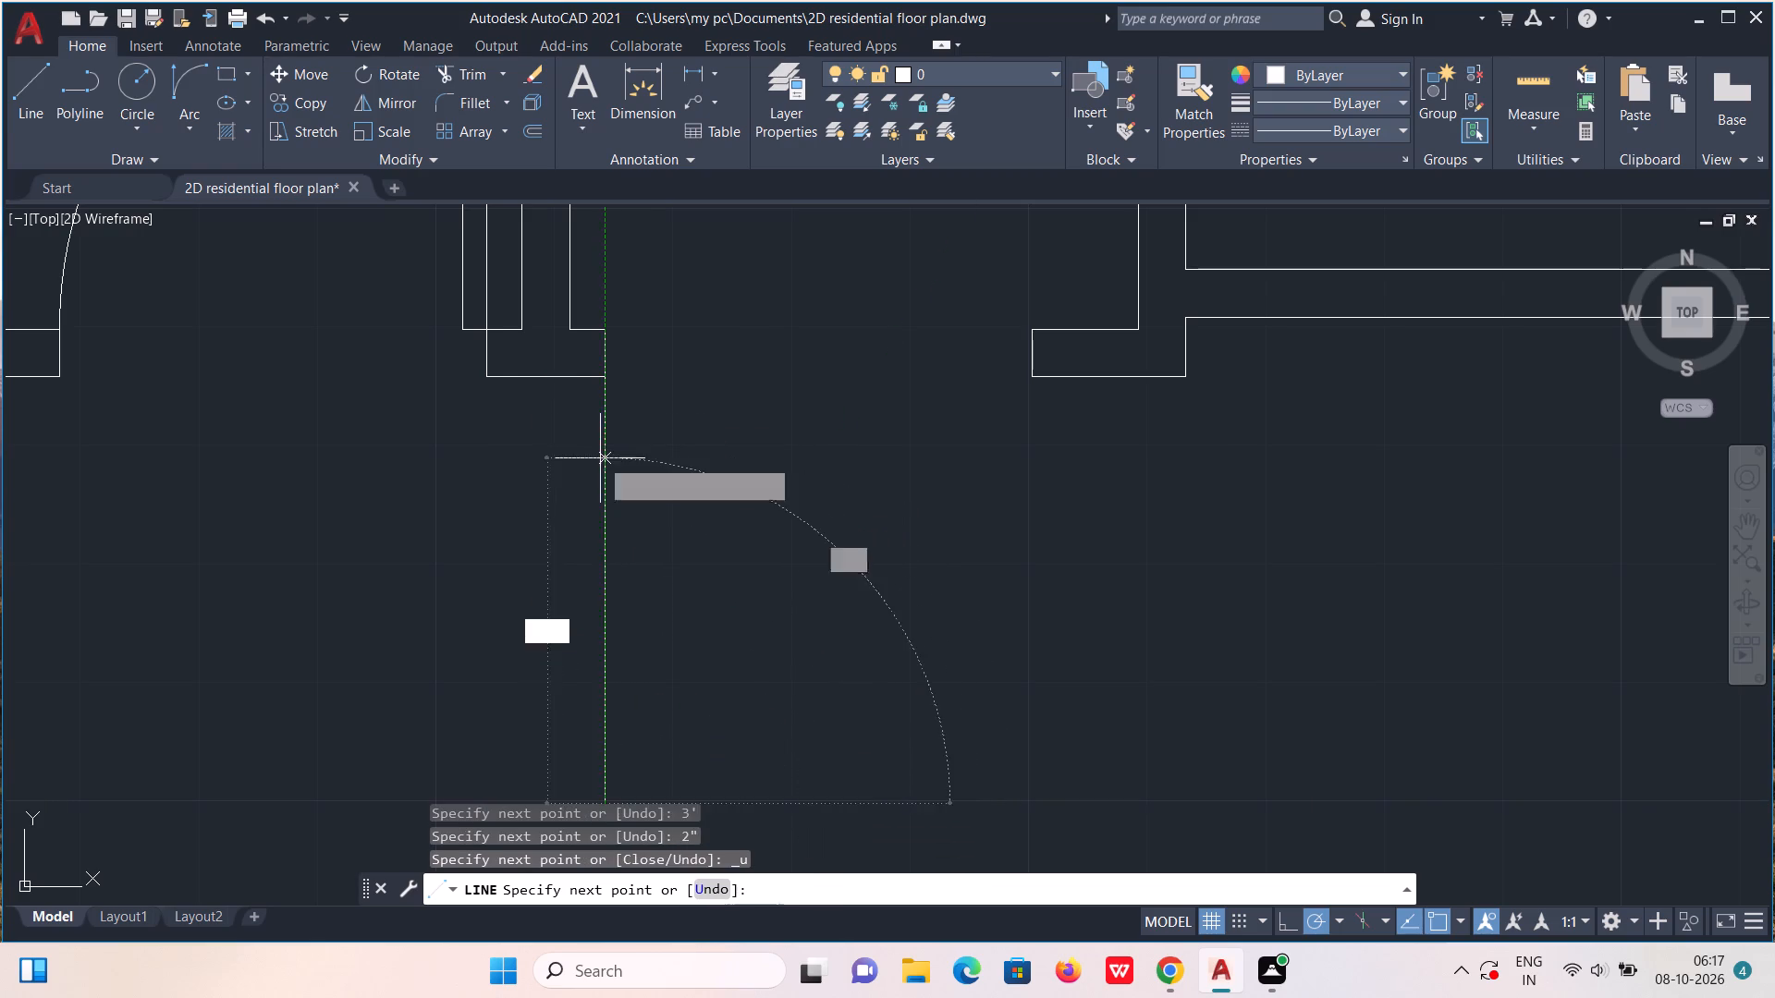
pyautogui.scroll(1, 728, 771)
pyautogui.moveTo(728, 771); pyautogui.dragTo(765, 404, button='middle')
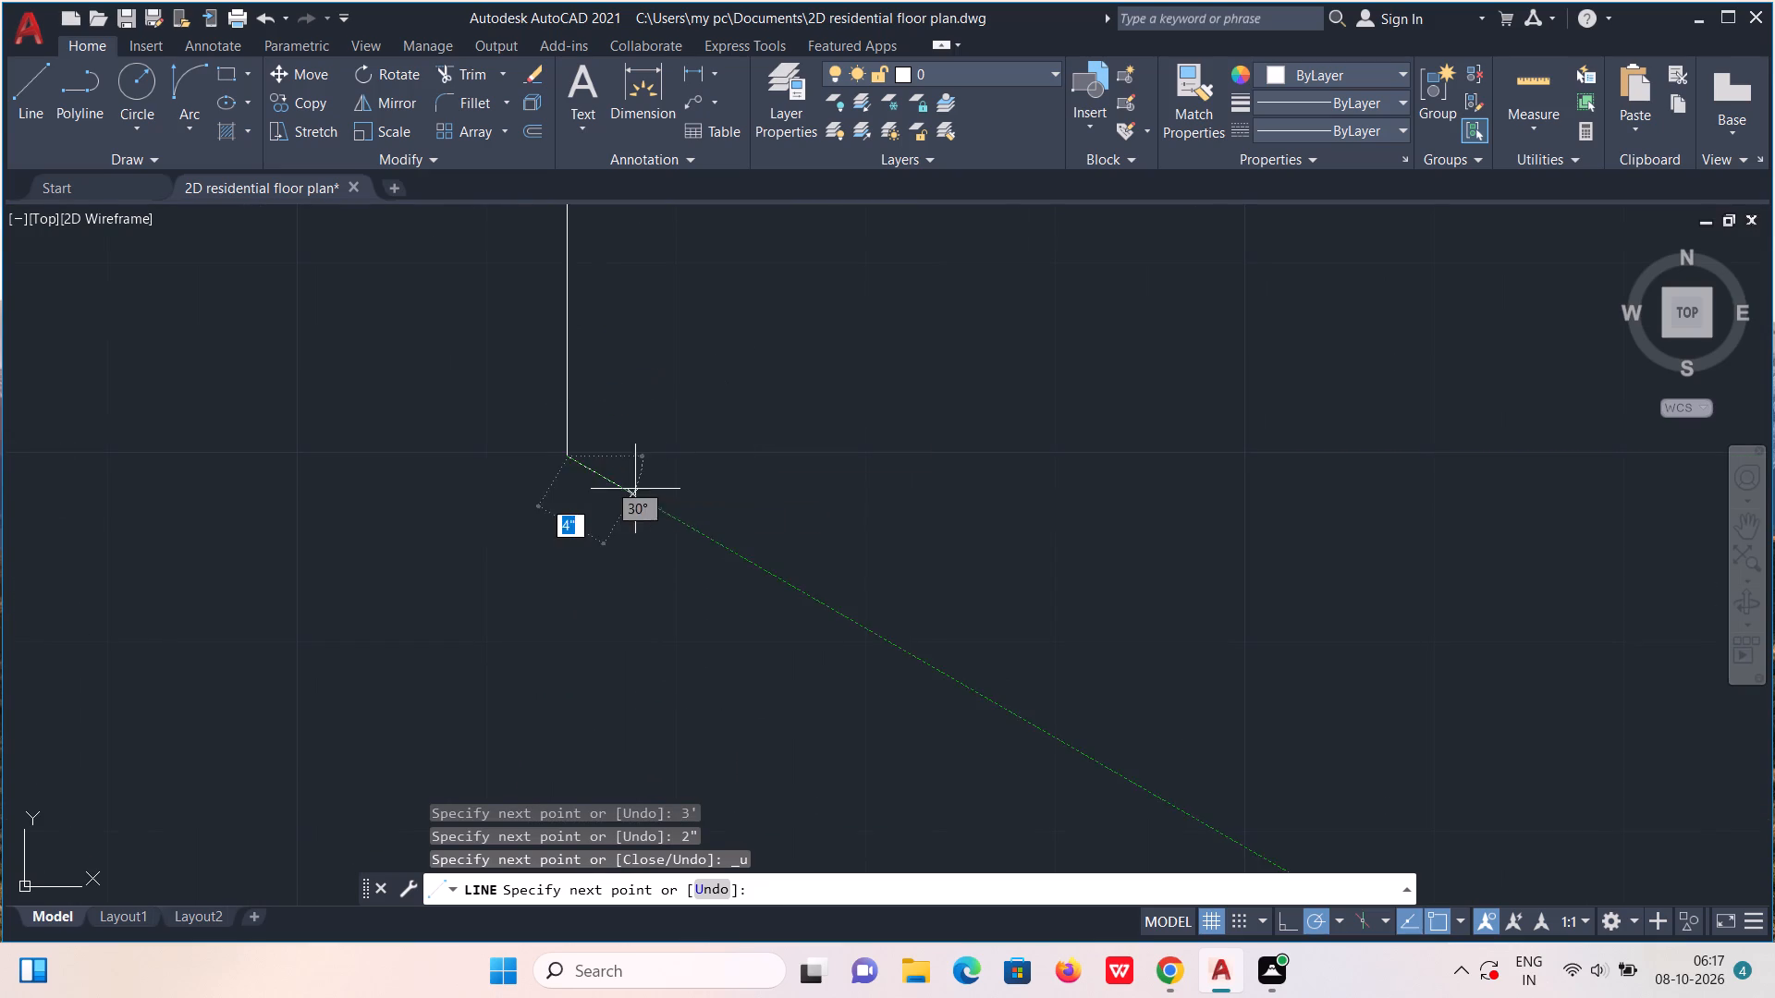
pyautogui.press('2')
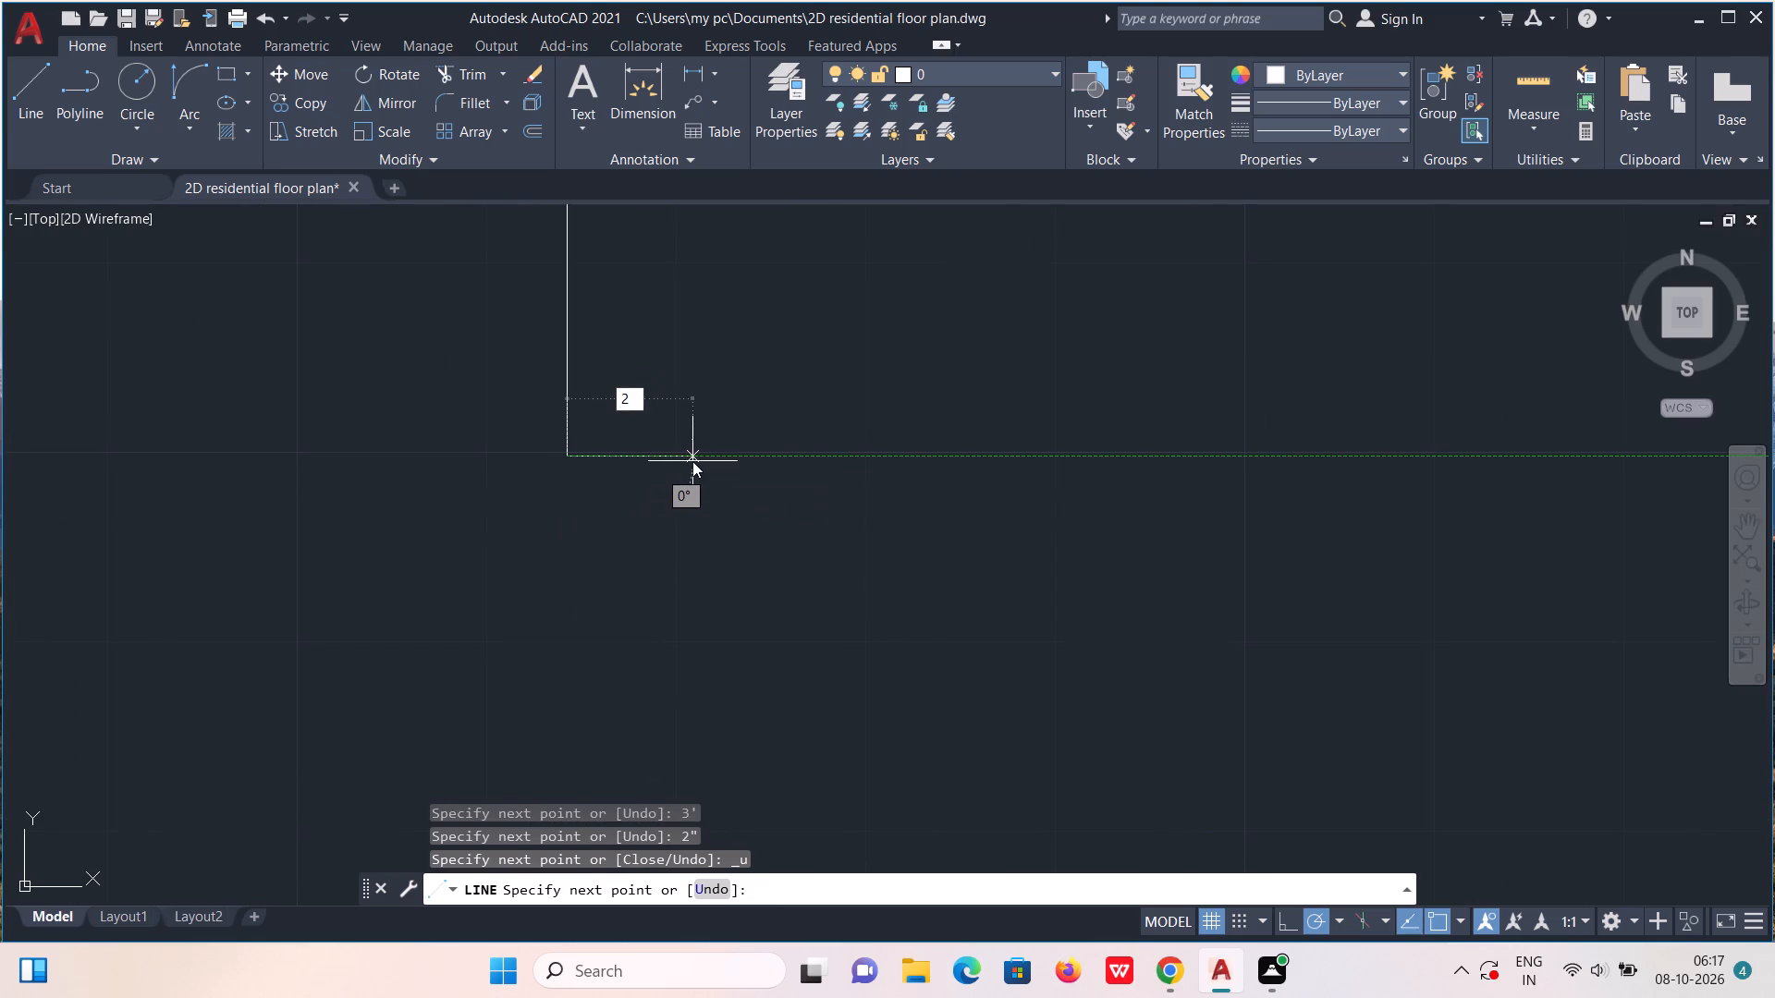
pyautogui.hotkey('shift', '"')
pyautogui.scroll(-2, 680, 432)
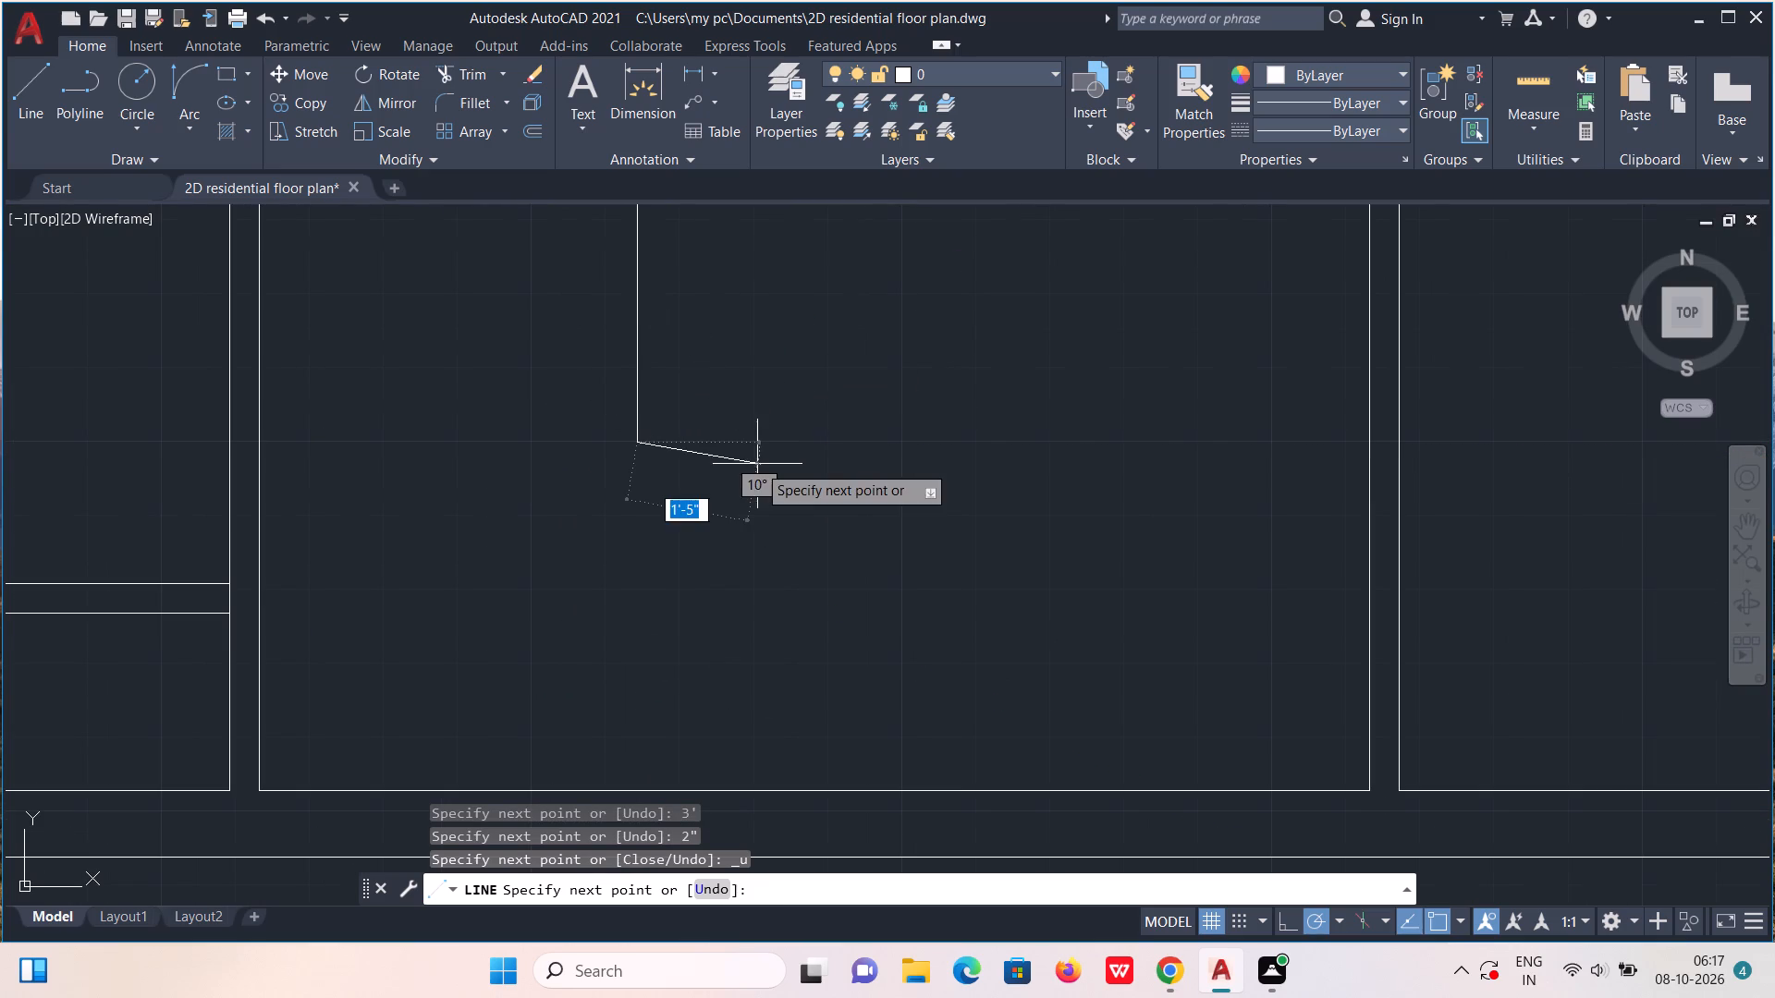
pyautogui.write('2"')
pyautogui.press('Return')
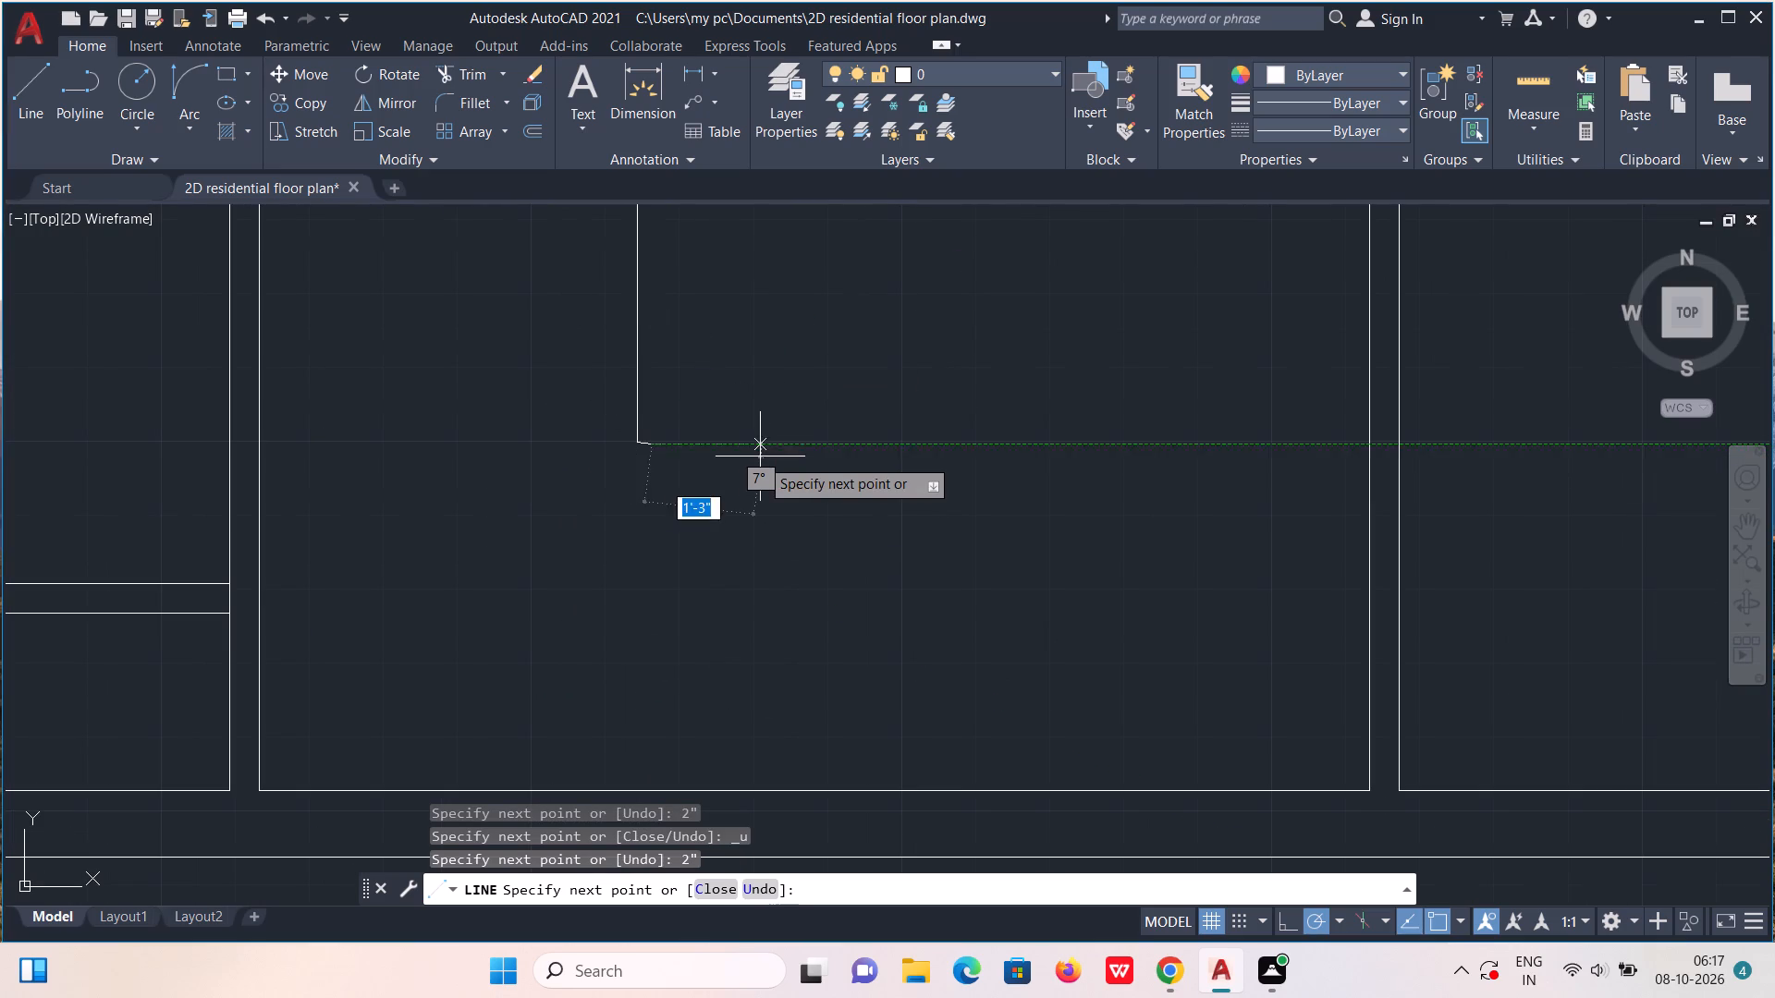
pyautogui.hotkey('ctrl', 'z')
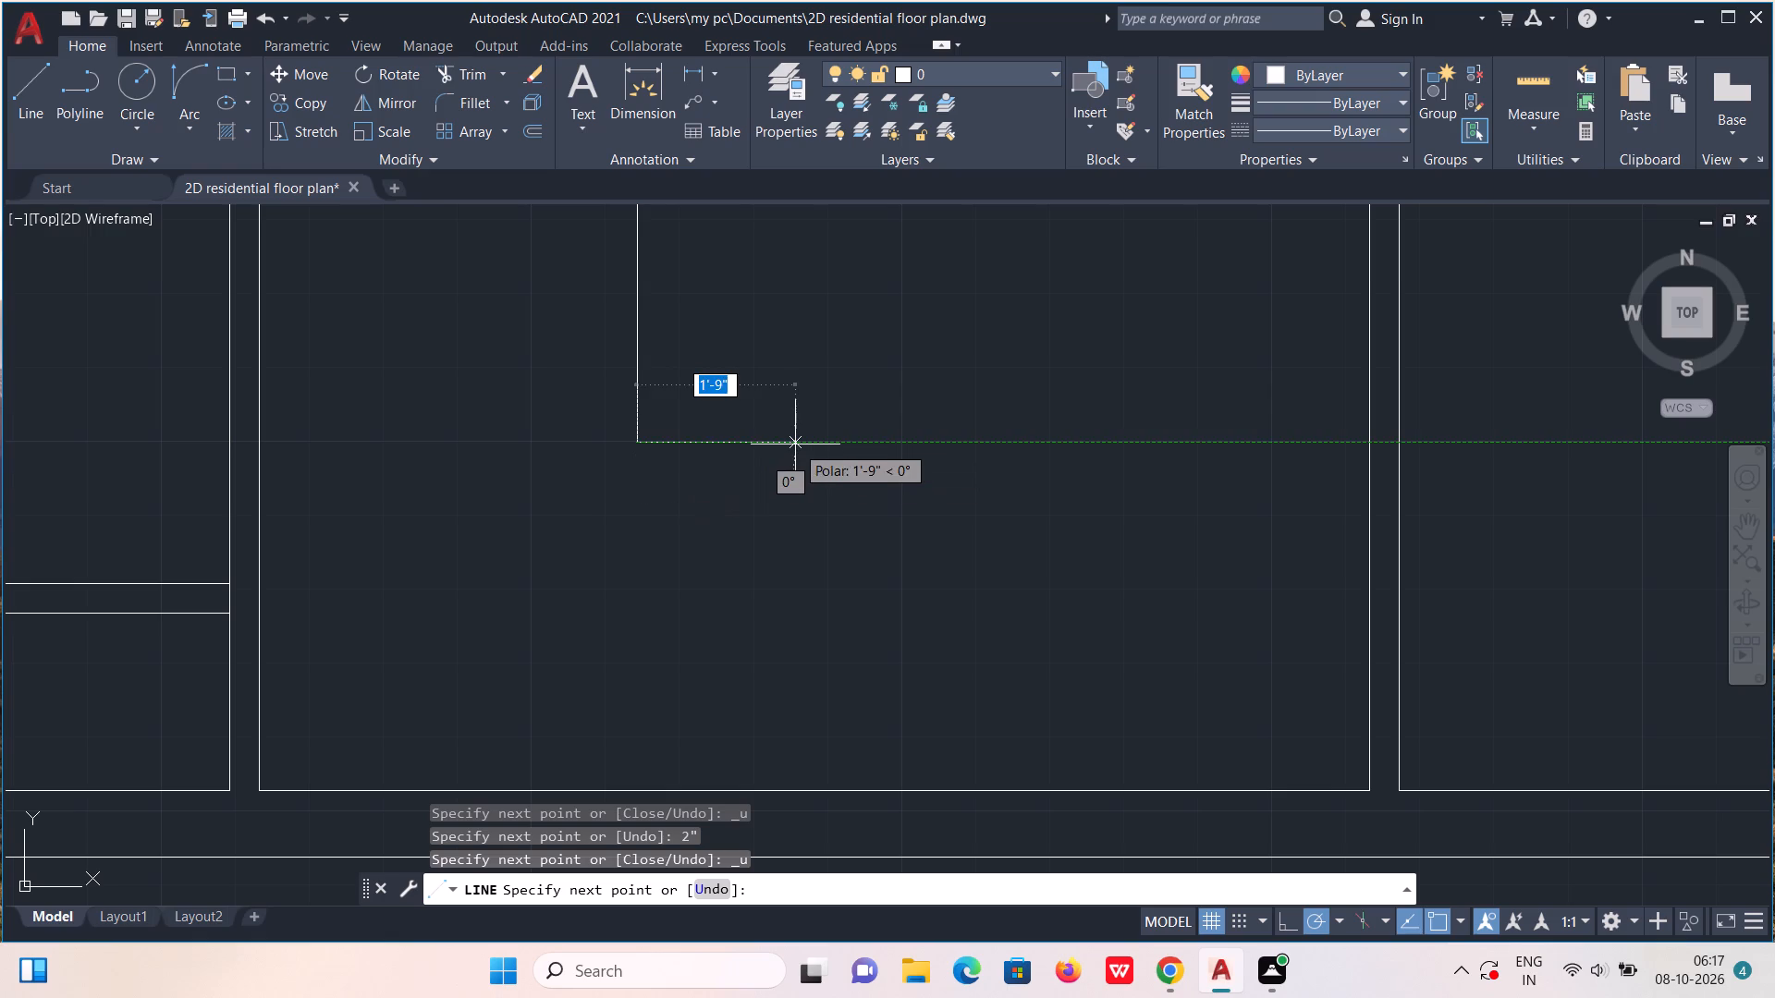
# Complete the rectangular door leaf with a 2" end segment east, a parallel side north and a closing segment to the west jamb's corner.
pyautogui.write('2"')
pyautogui.press('Return')
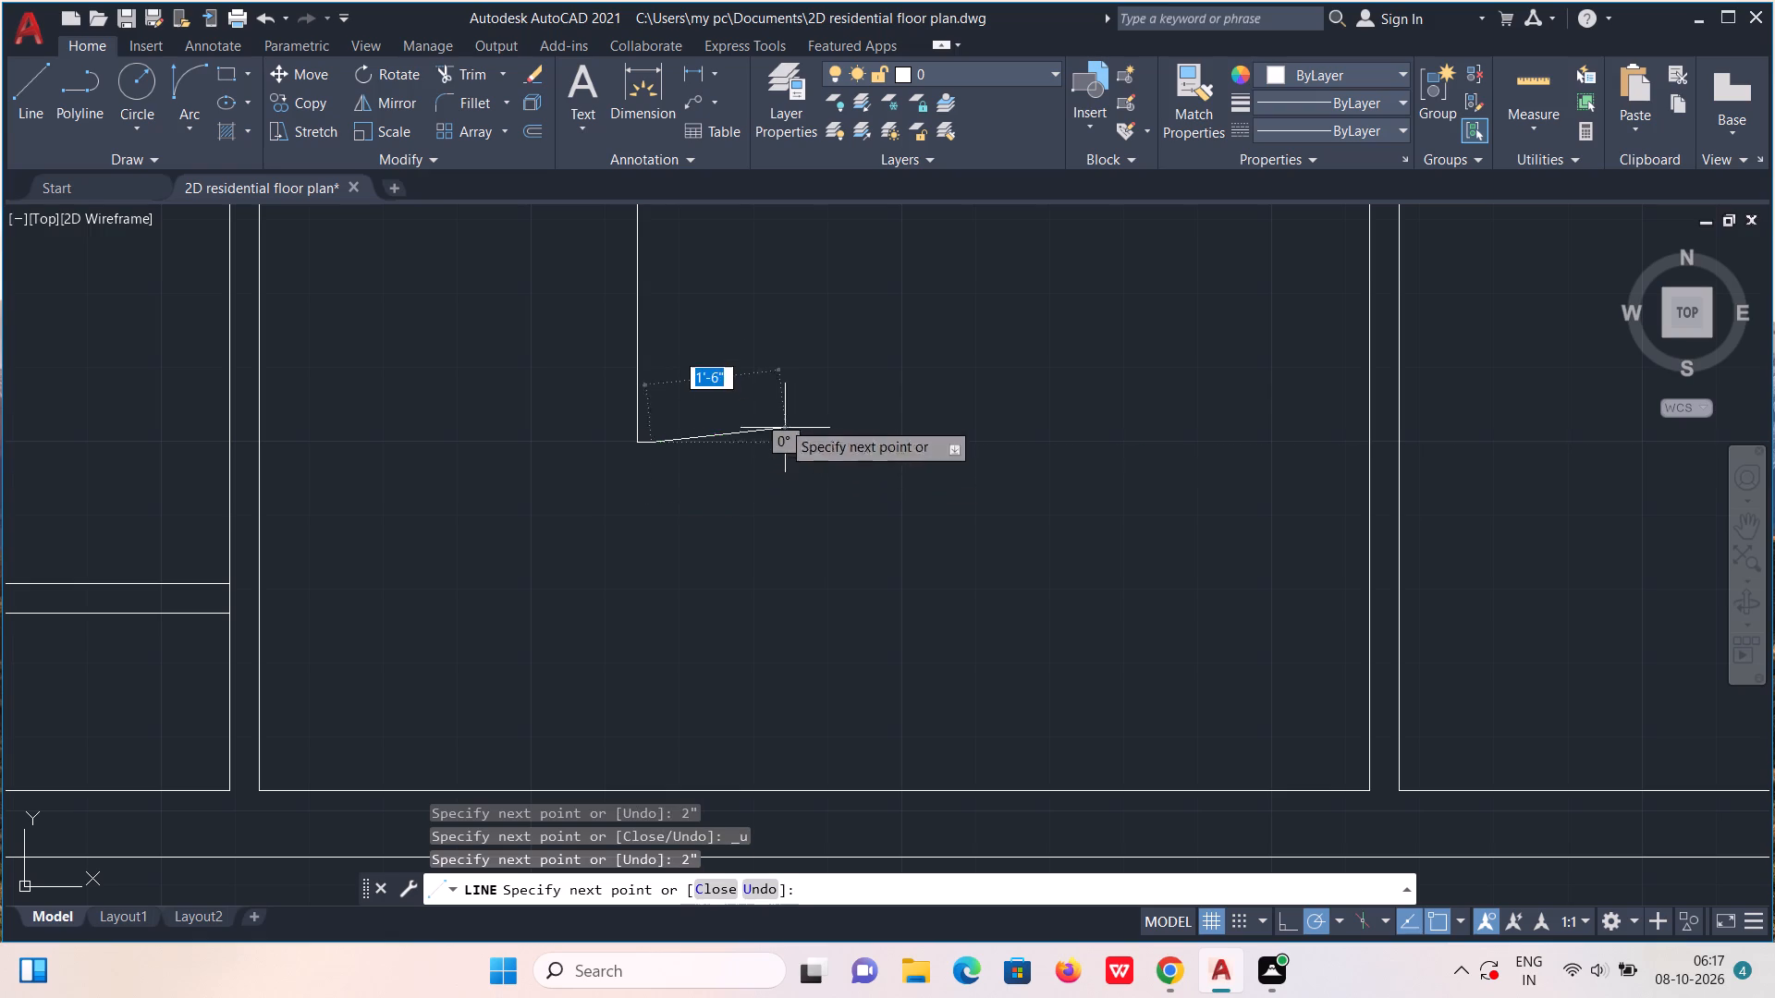
pyautogui.moveTo(726, 345); pyautogui.dragTo(728, 714, button='middle')
pyautogui.scroll(1, 727, 709)
pyautogui.scroll(2, 612, 518)
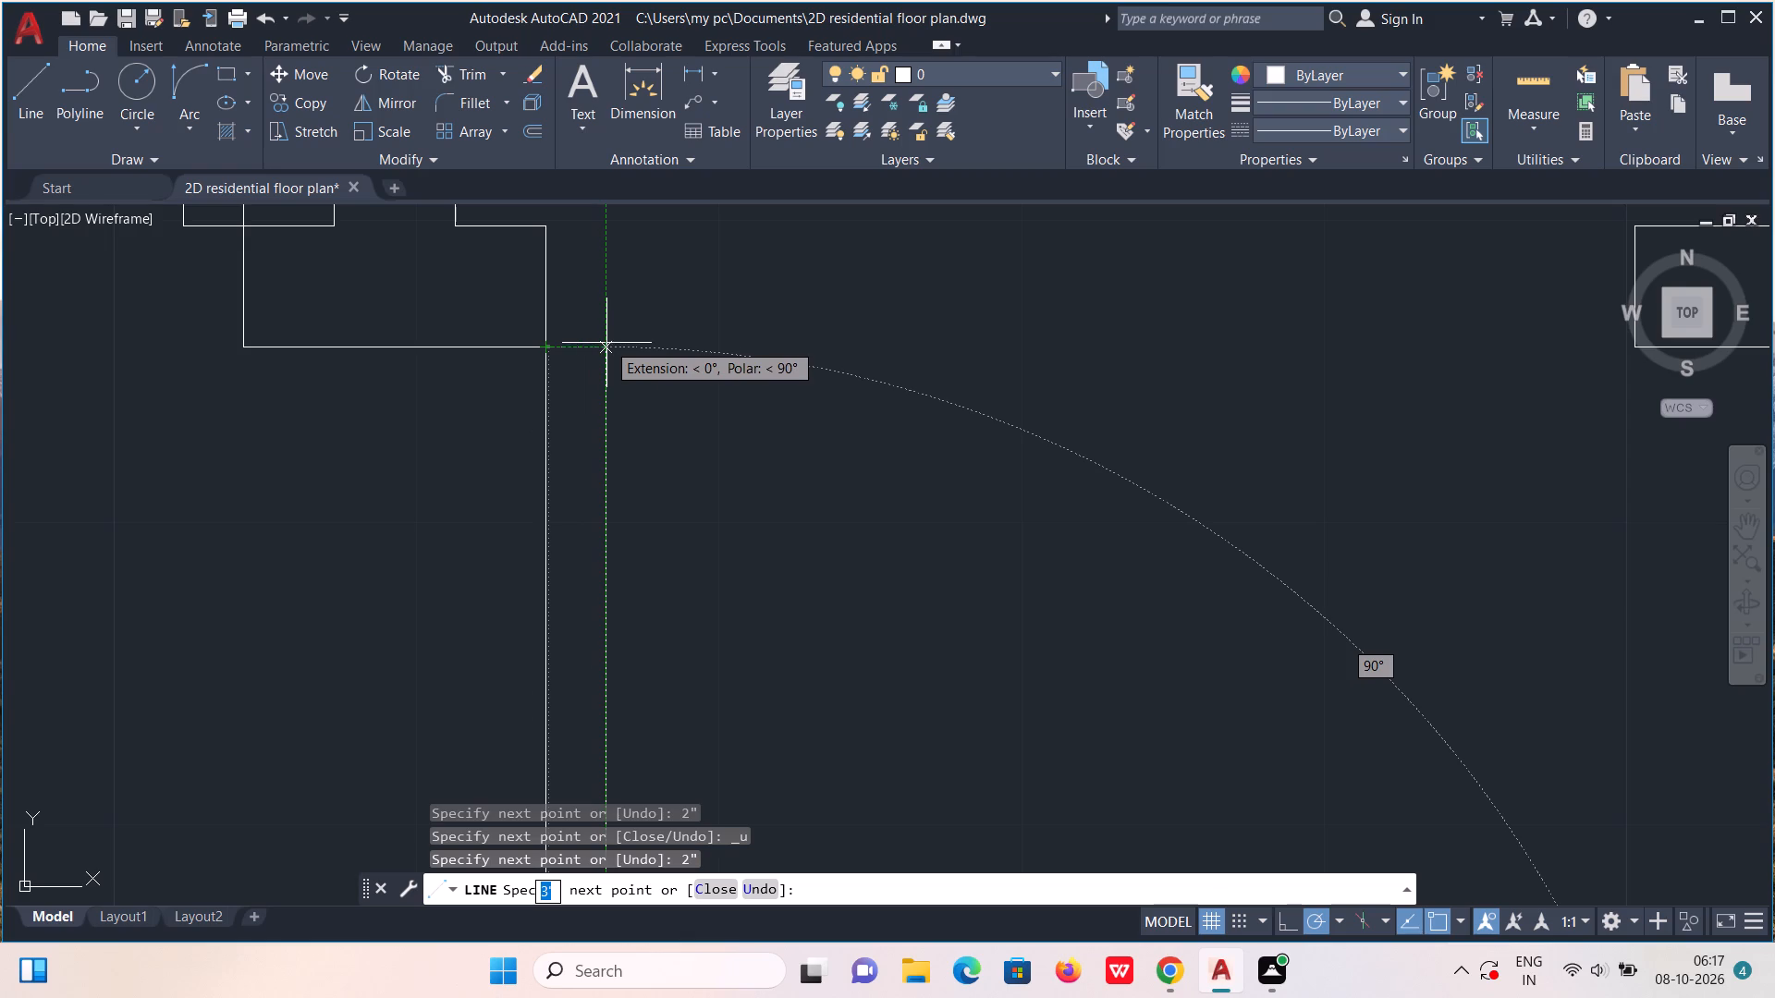
pyautogui.click(608, 347)
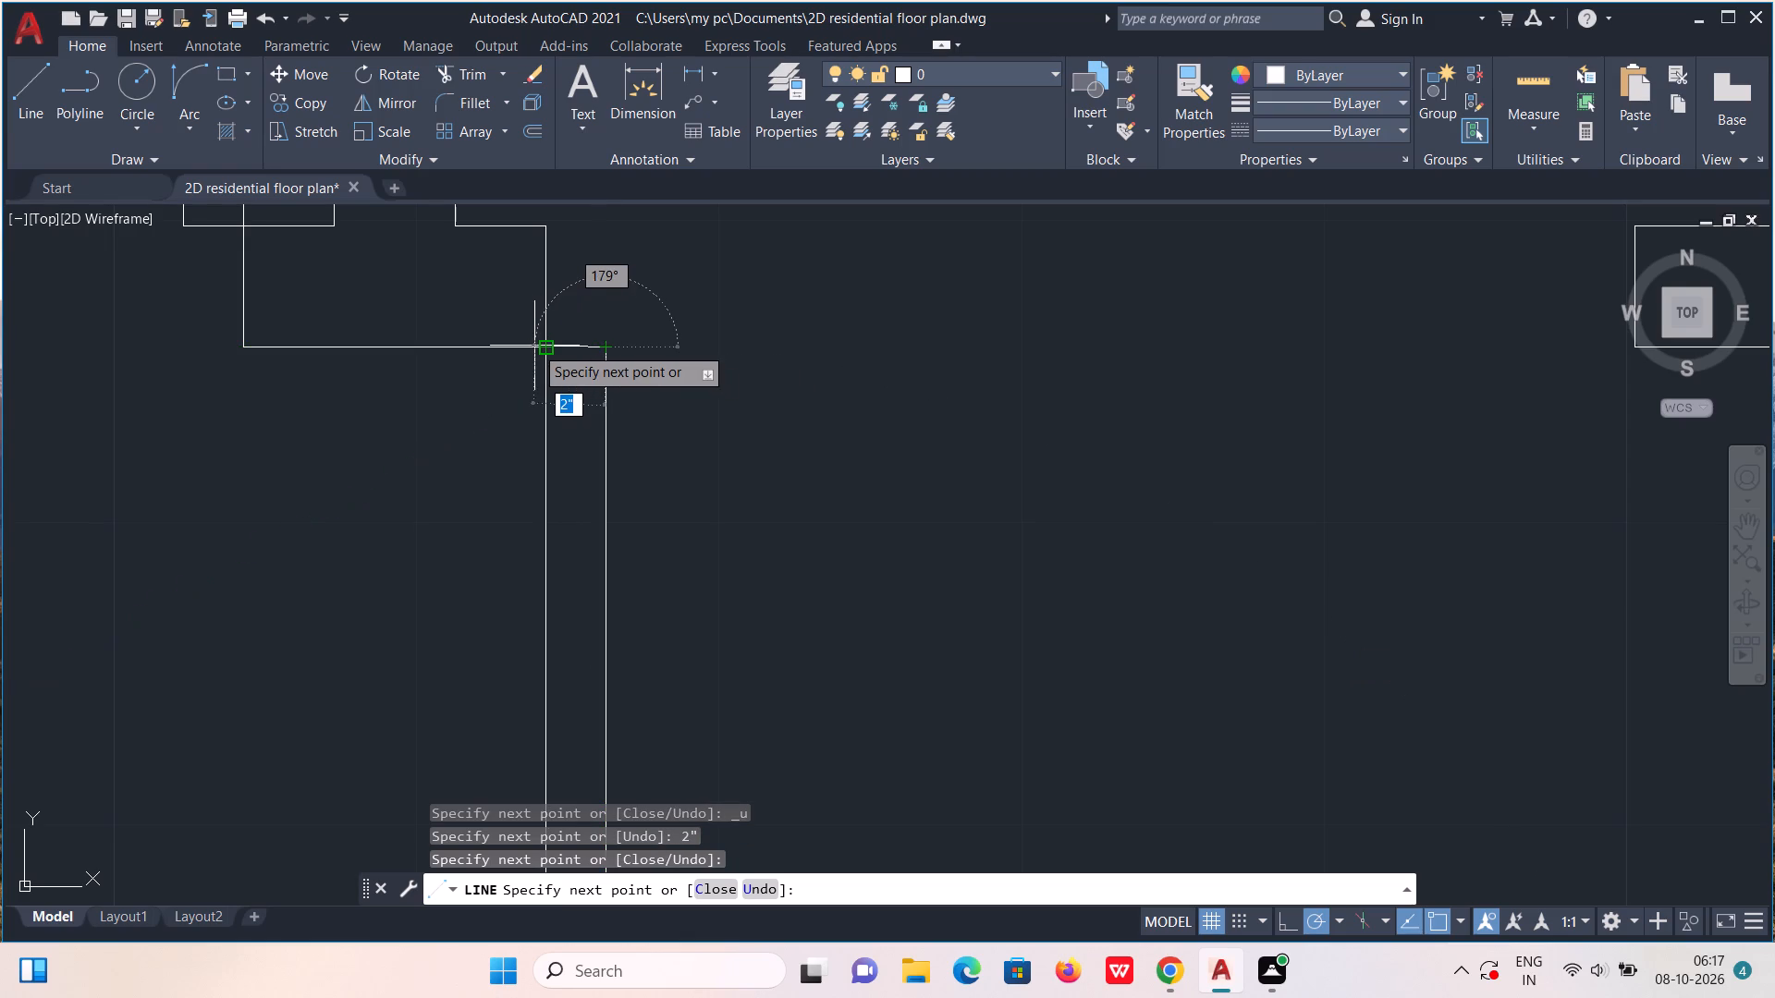
pyautogui.scroll(4, 560, 348)
pyautogui.click(460, 332)
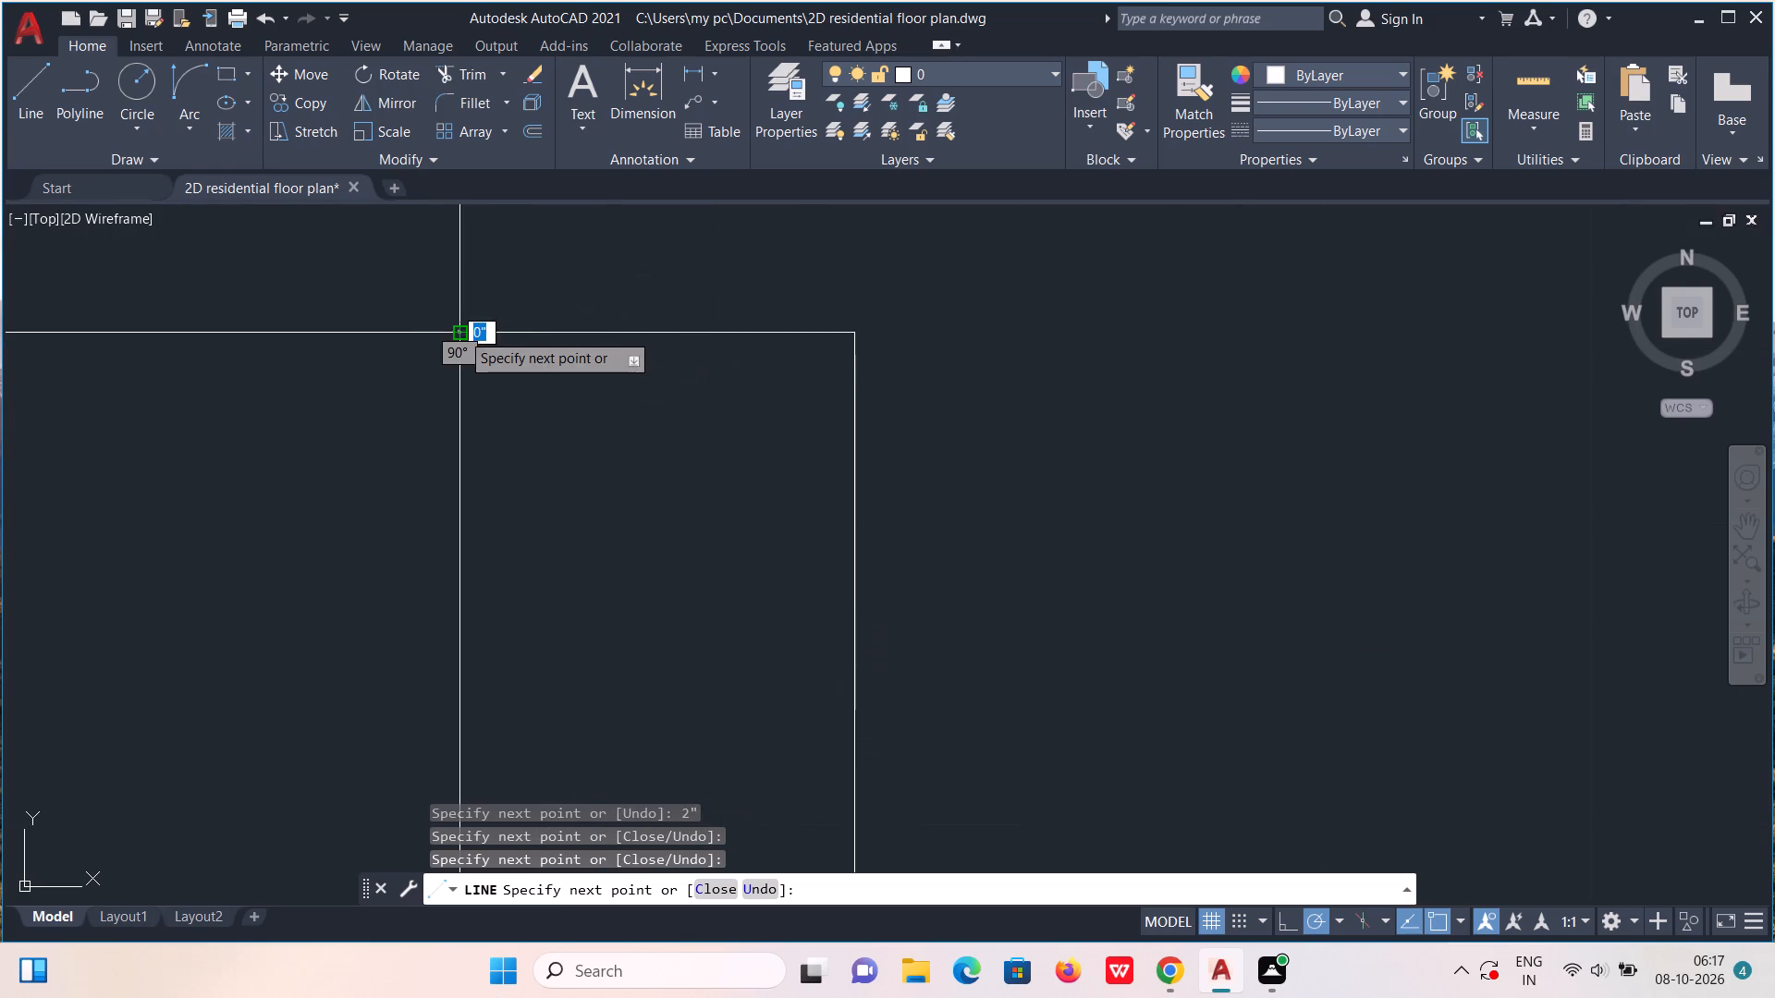
pyautogui.scroll(-4, 460, 332)
pyautogui.press('Escape')
# Draw the door swing arc from the leaf's southeast corner to the south corner of the central doorway's east jamb.
pyautogui.click(190, 79)
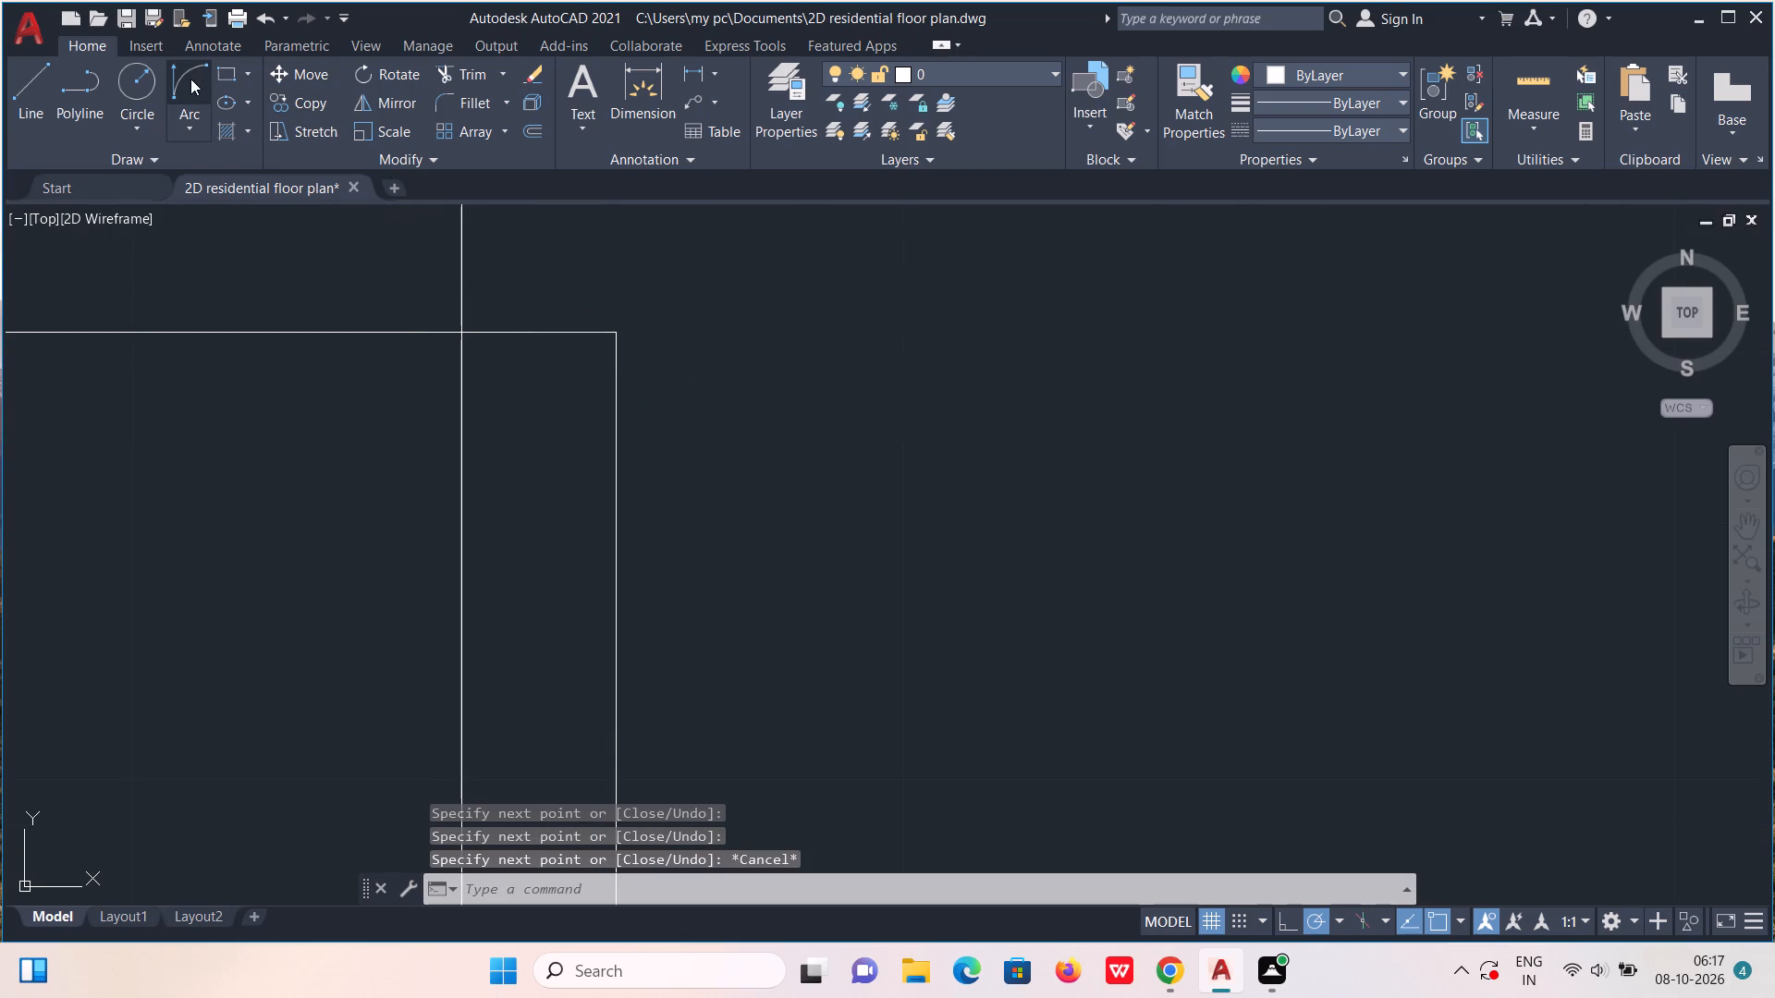
pyautogui.scroll(-3, 322, 210)
pyautogui.middleClick(588, 542)
pyautogui.scroll(-2, 590, 541)
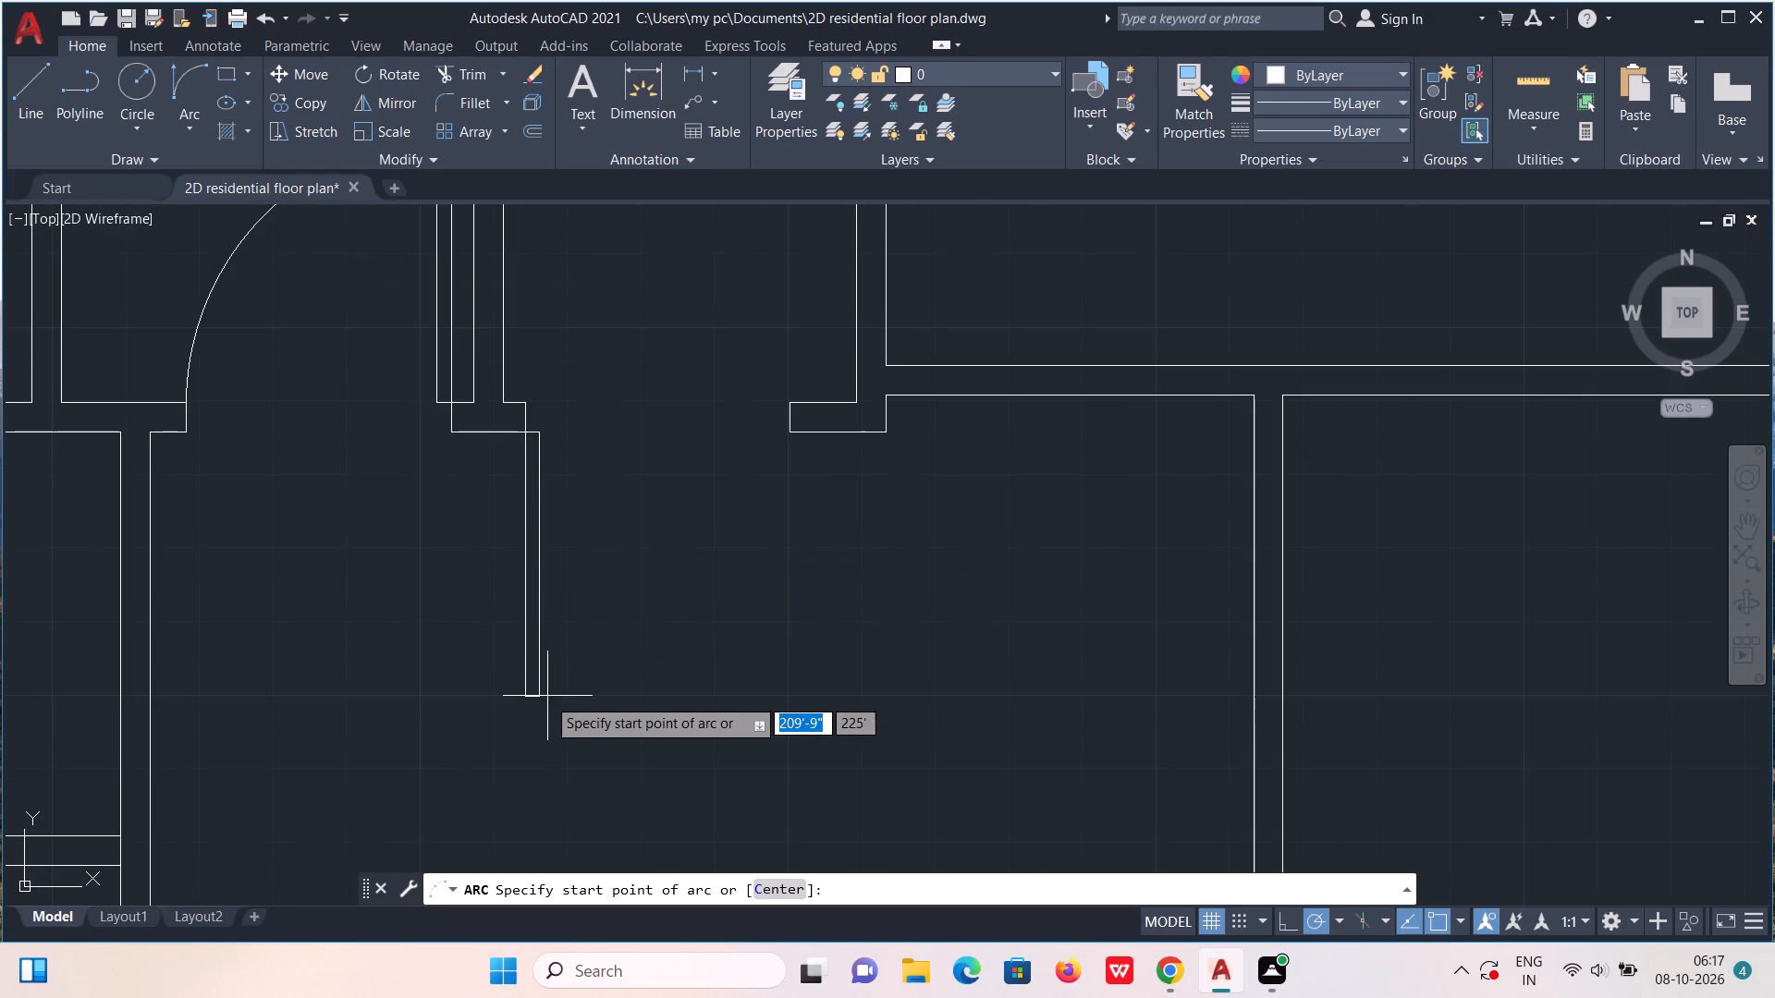
pyautogui.click(540, 693)
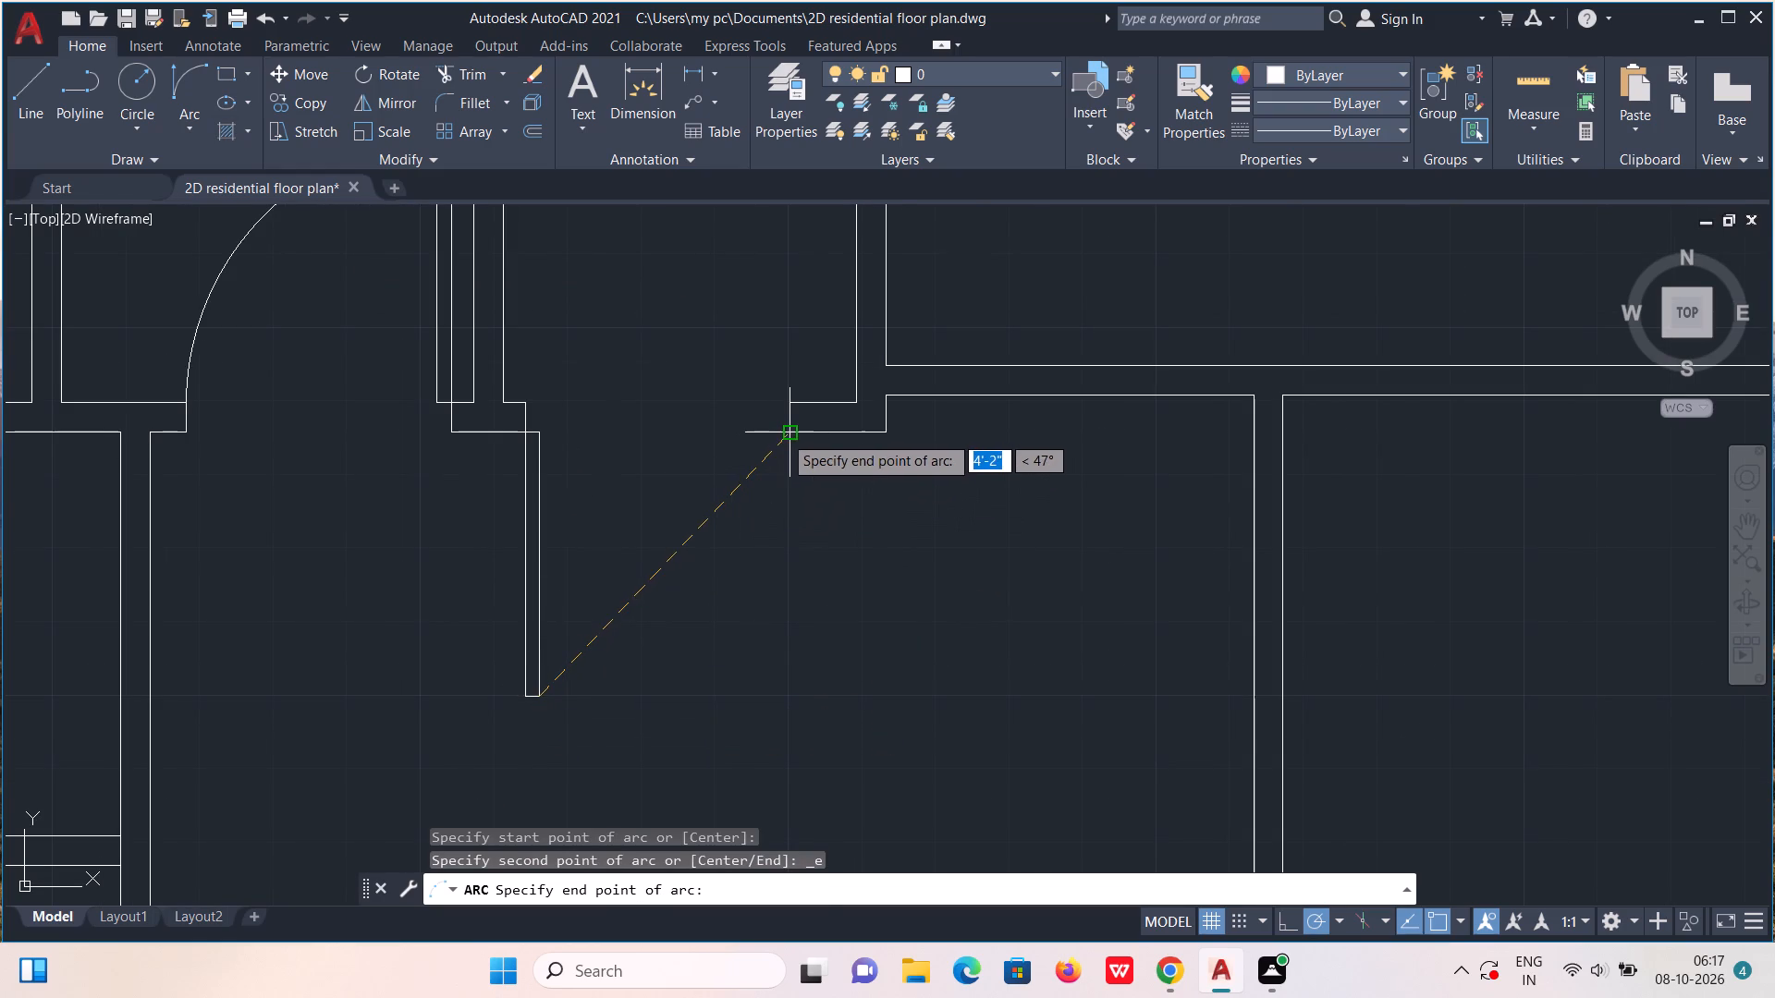
pyautogui.click(791, 432)
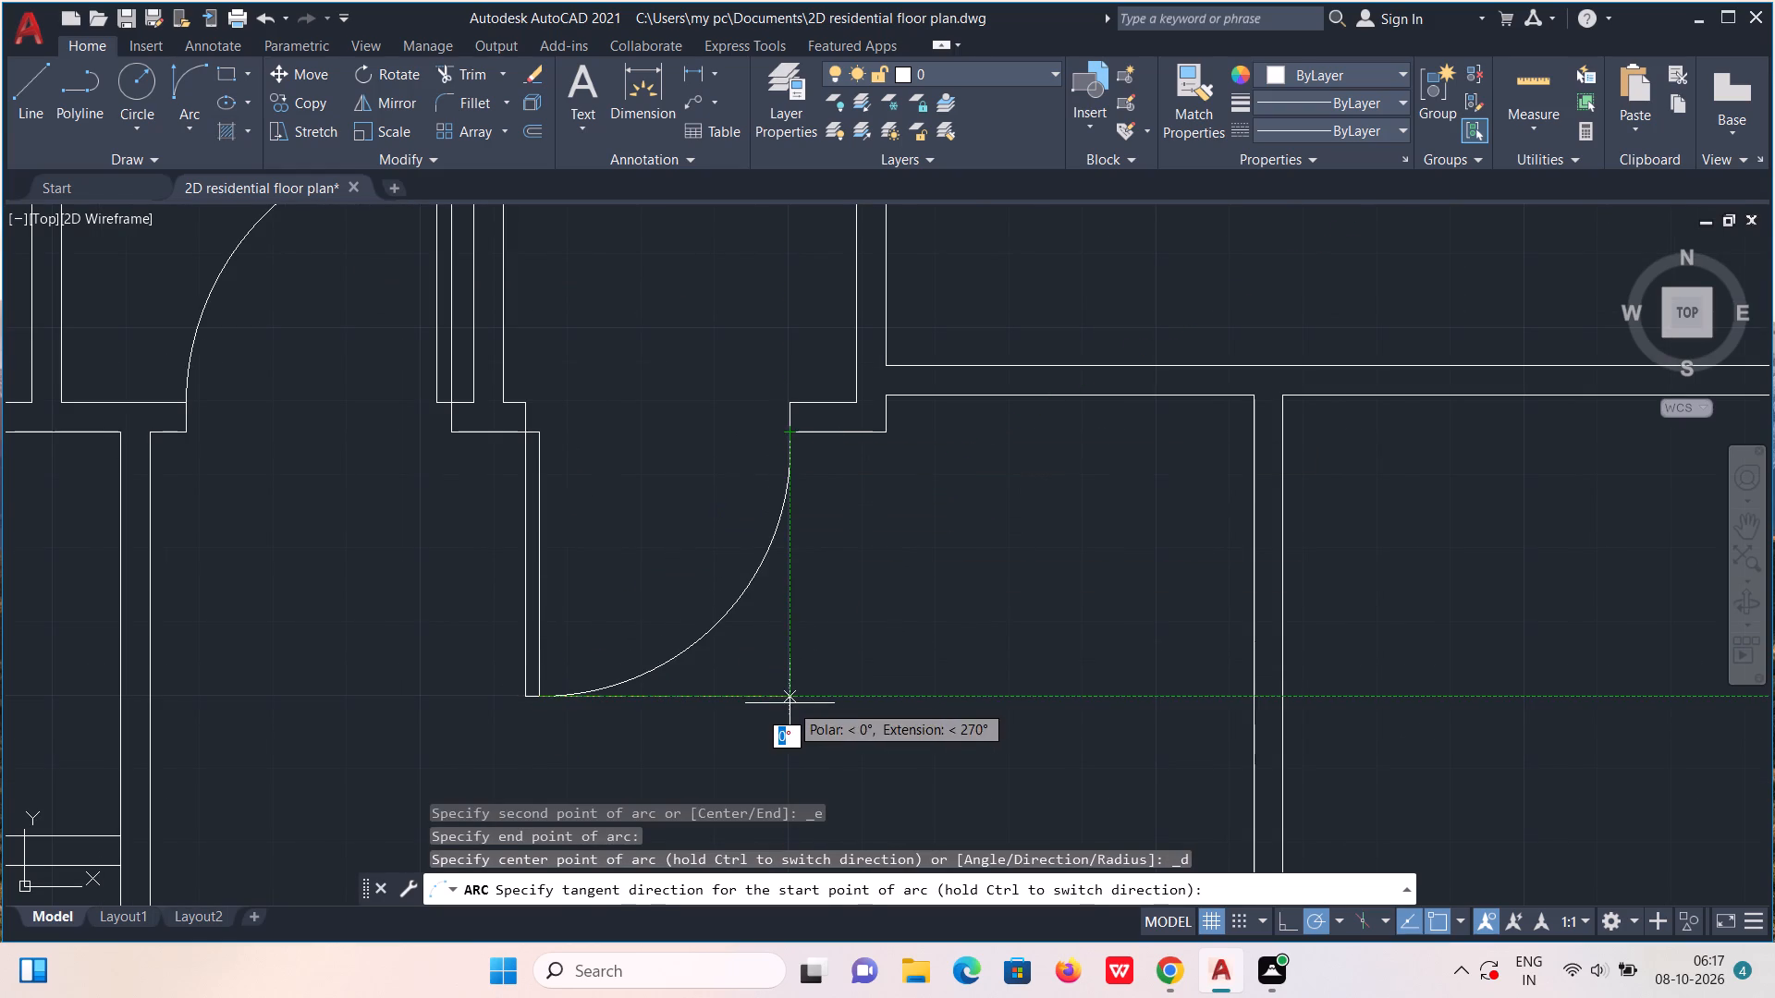
pyautogui.click(790, 703)
pyautogui.scroll(-3, 788, 703)
pyautogui.press('Escape')
pyautogui.scroll(-1, 807, 676)
pyautogui.moveTo(838, 630); pyautogui.dragTo(920, 445, button='middle')
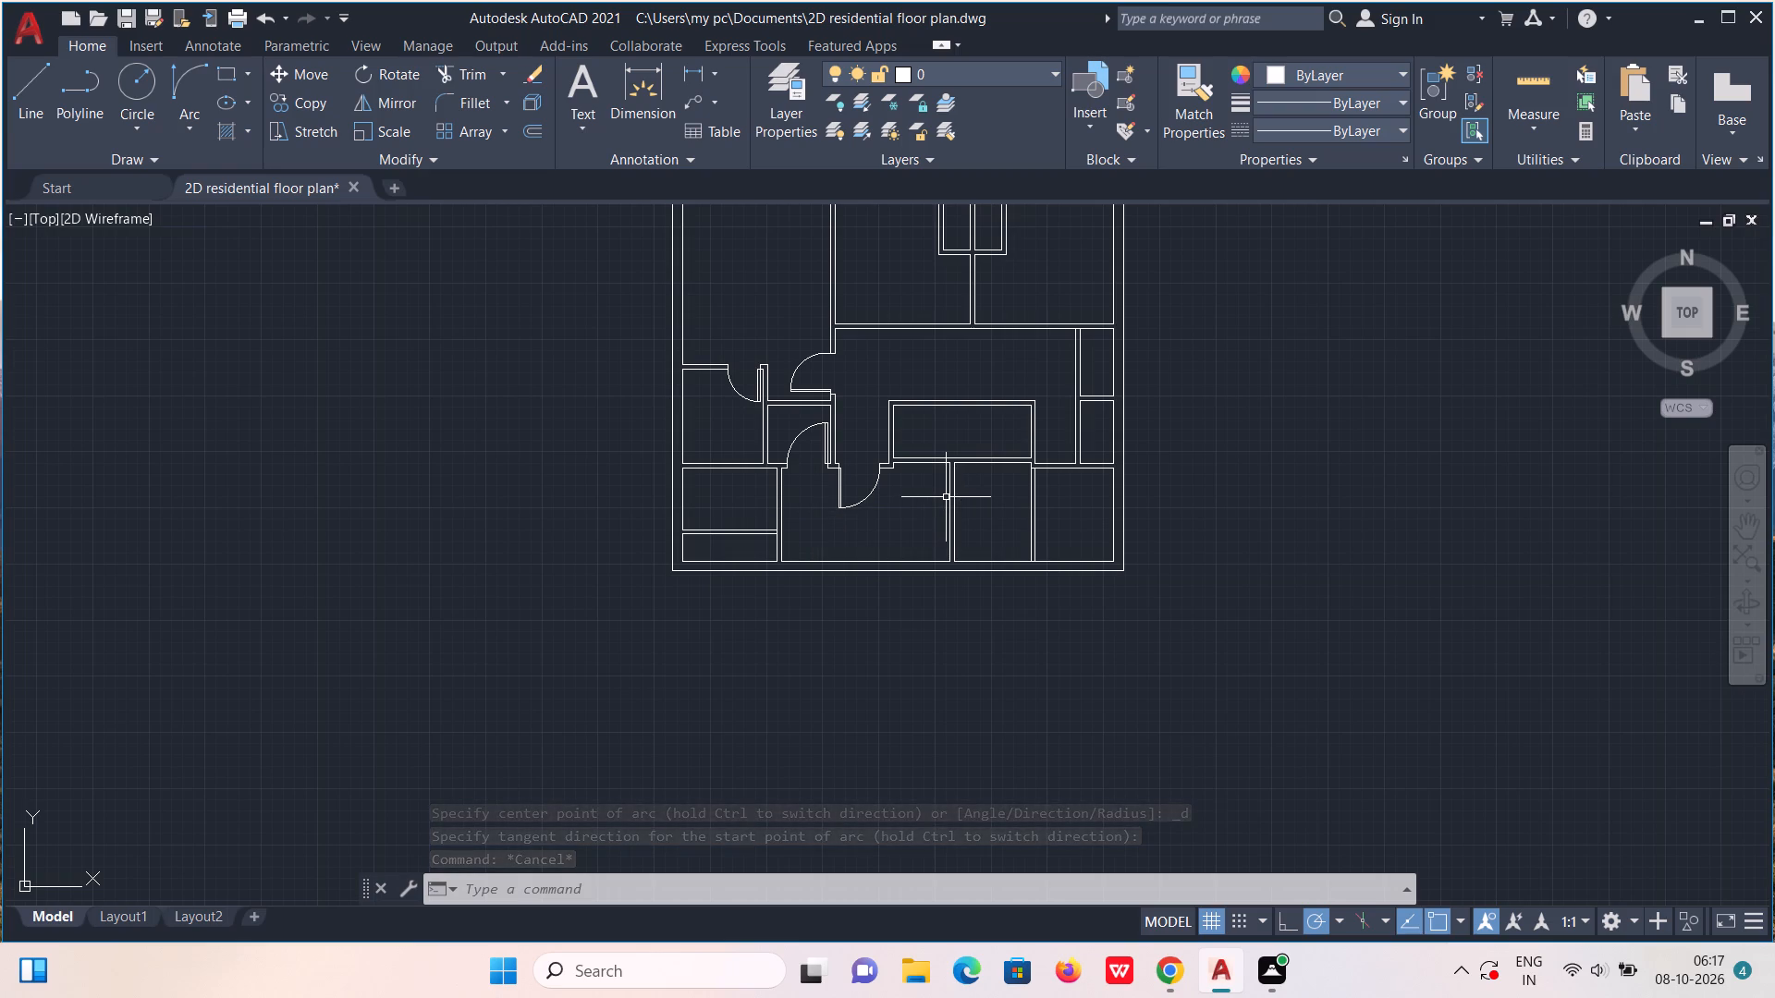
# Measure the dimensions of the room south of the new door.
pyautogui.scroll(2, 944, 473)
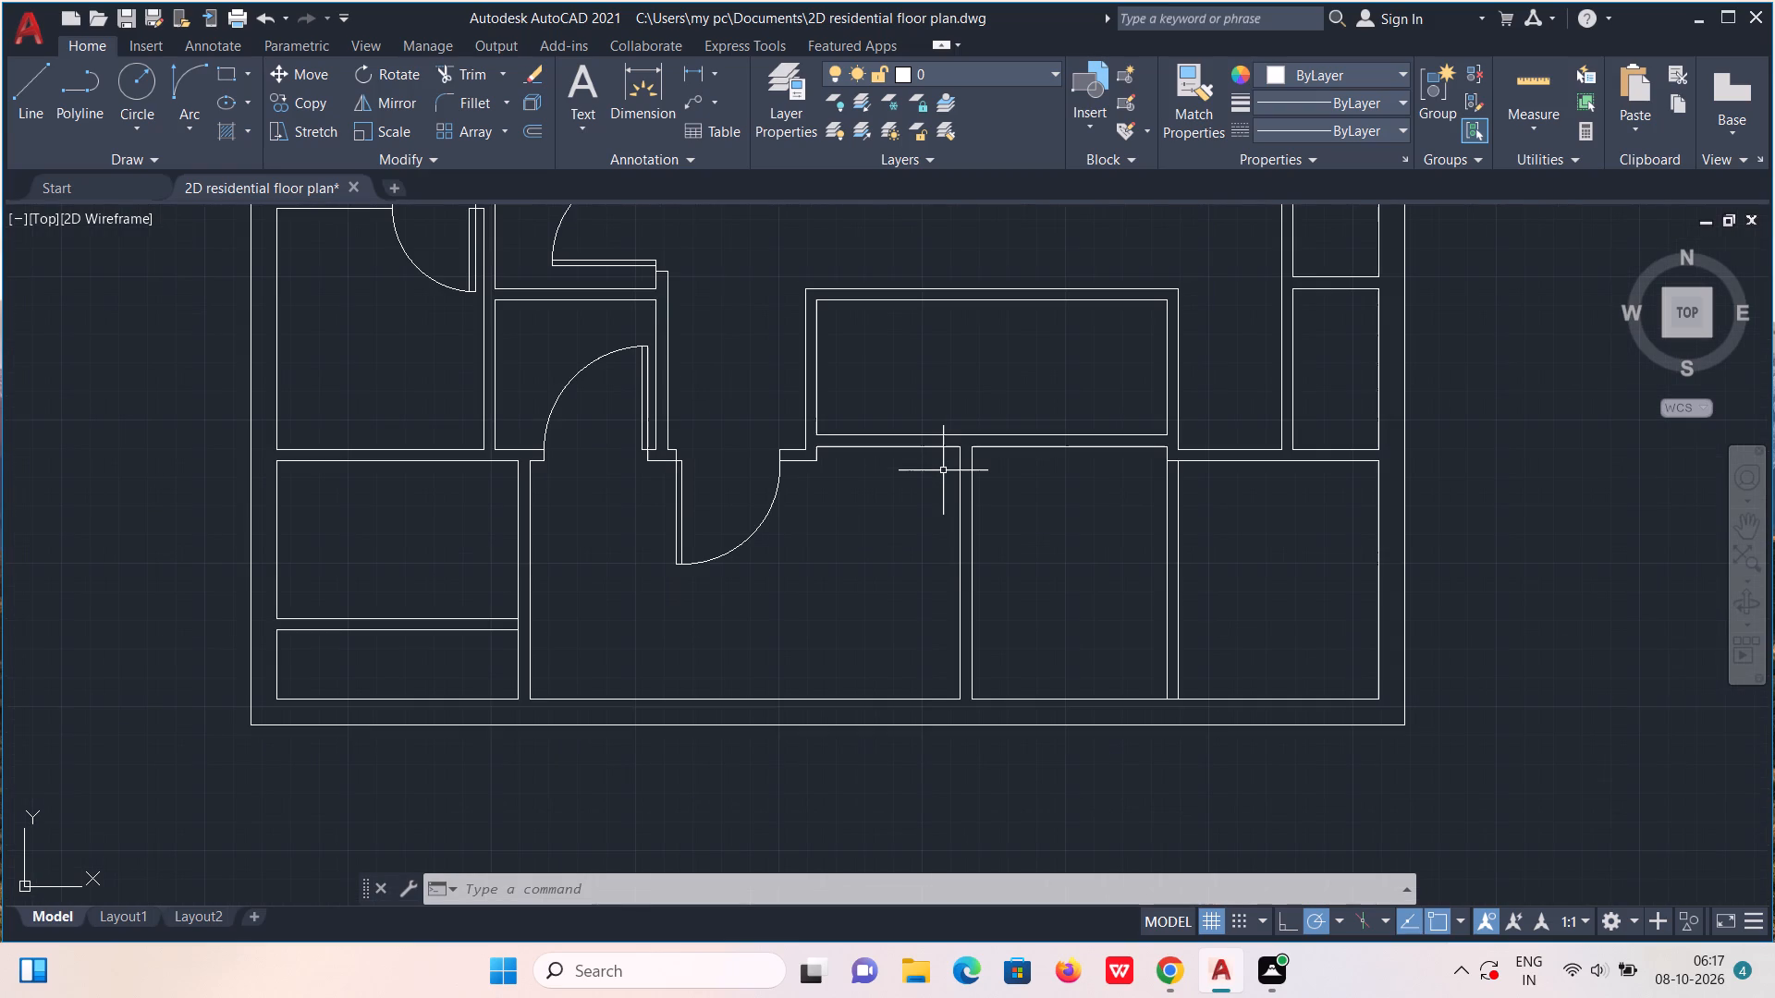
pyautogui.moveTo(938, 474); pyautogui.dragTo(851, 505, button='middle')
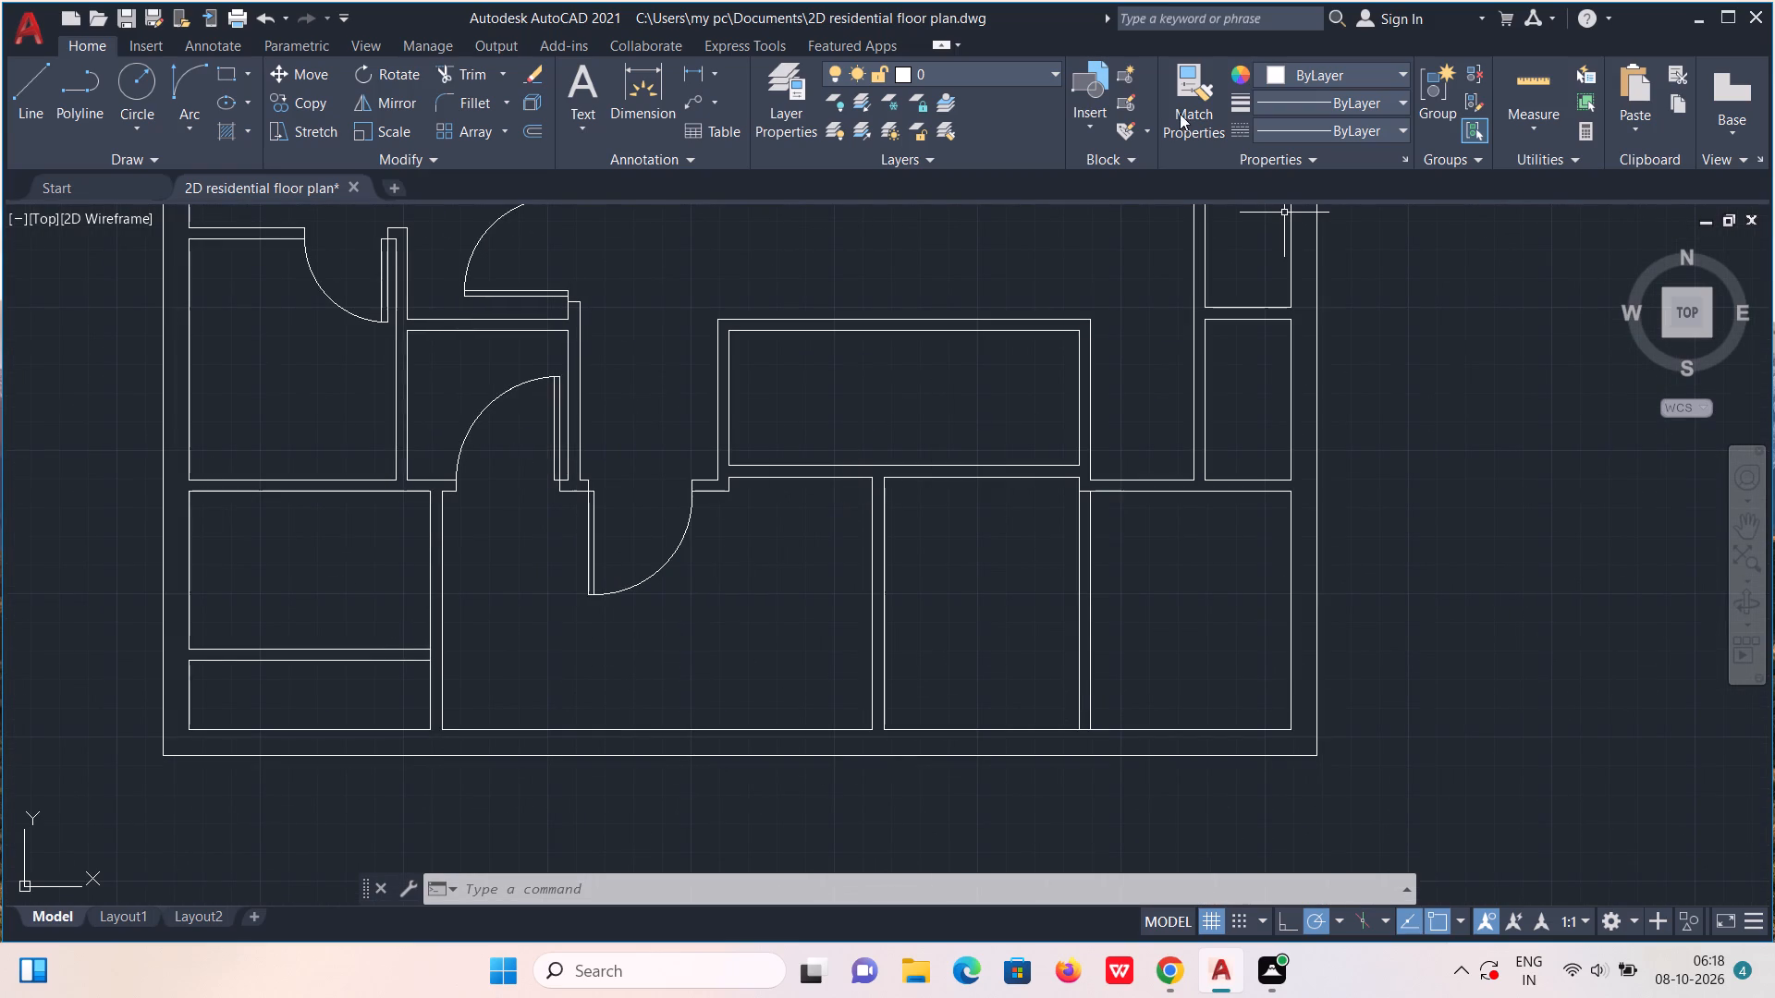
pyautogui.click(1545, 90)
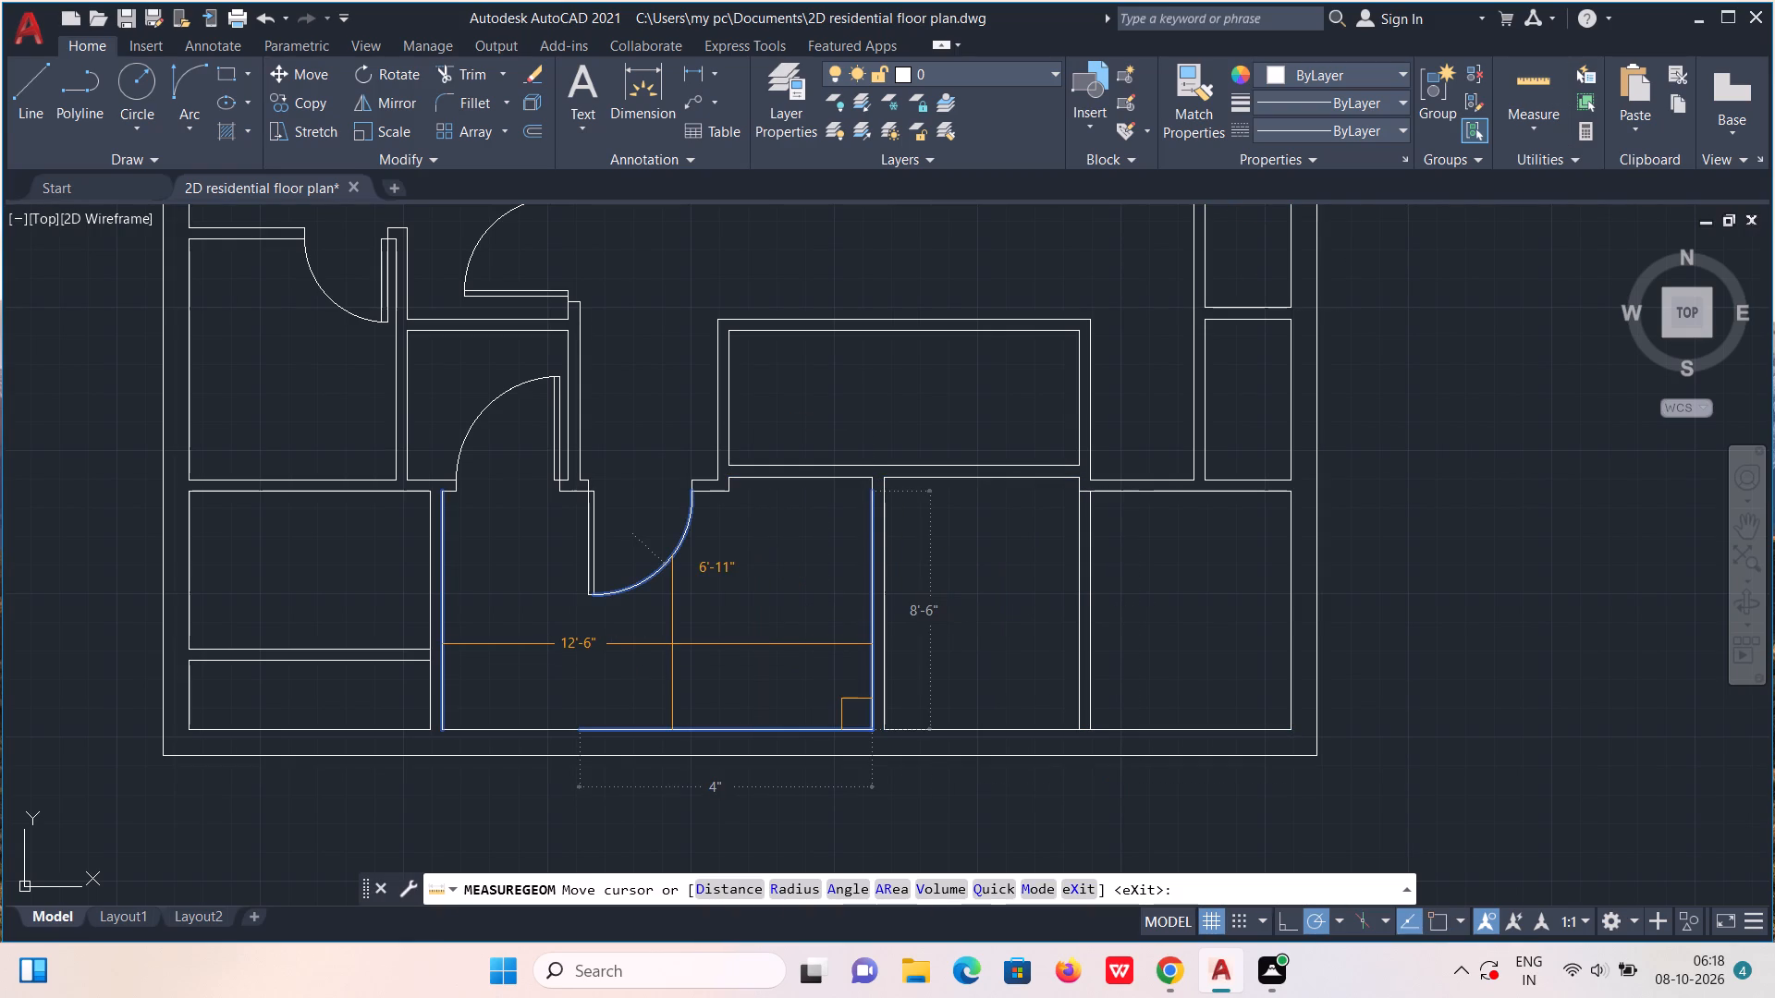
pyautogui.press('Escape')
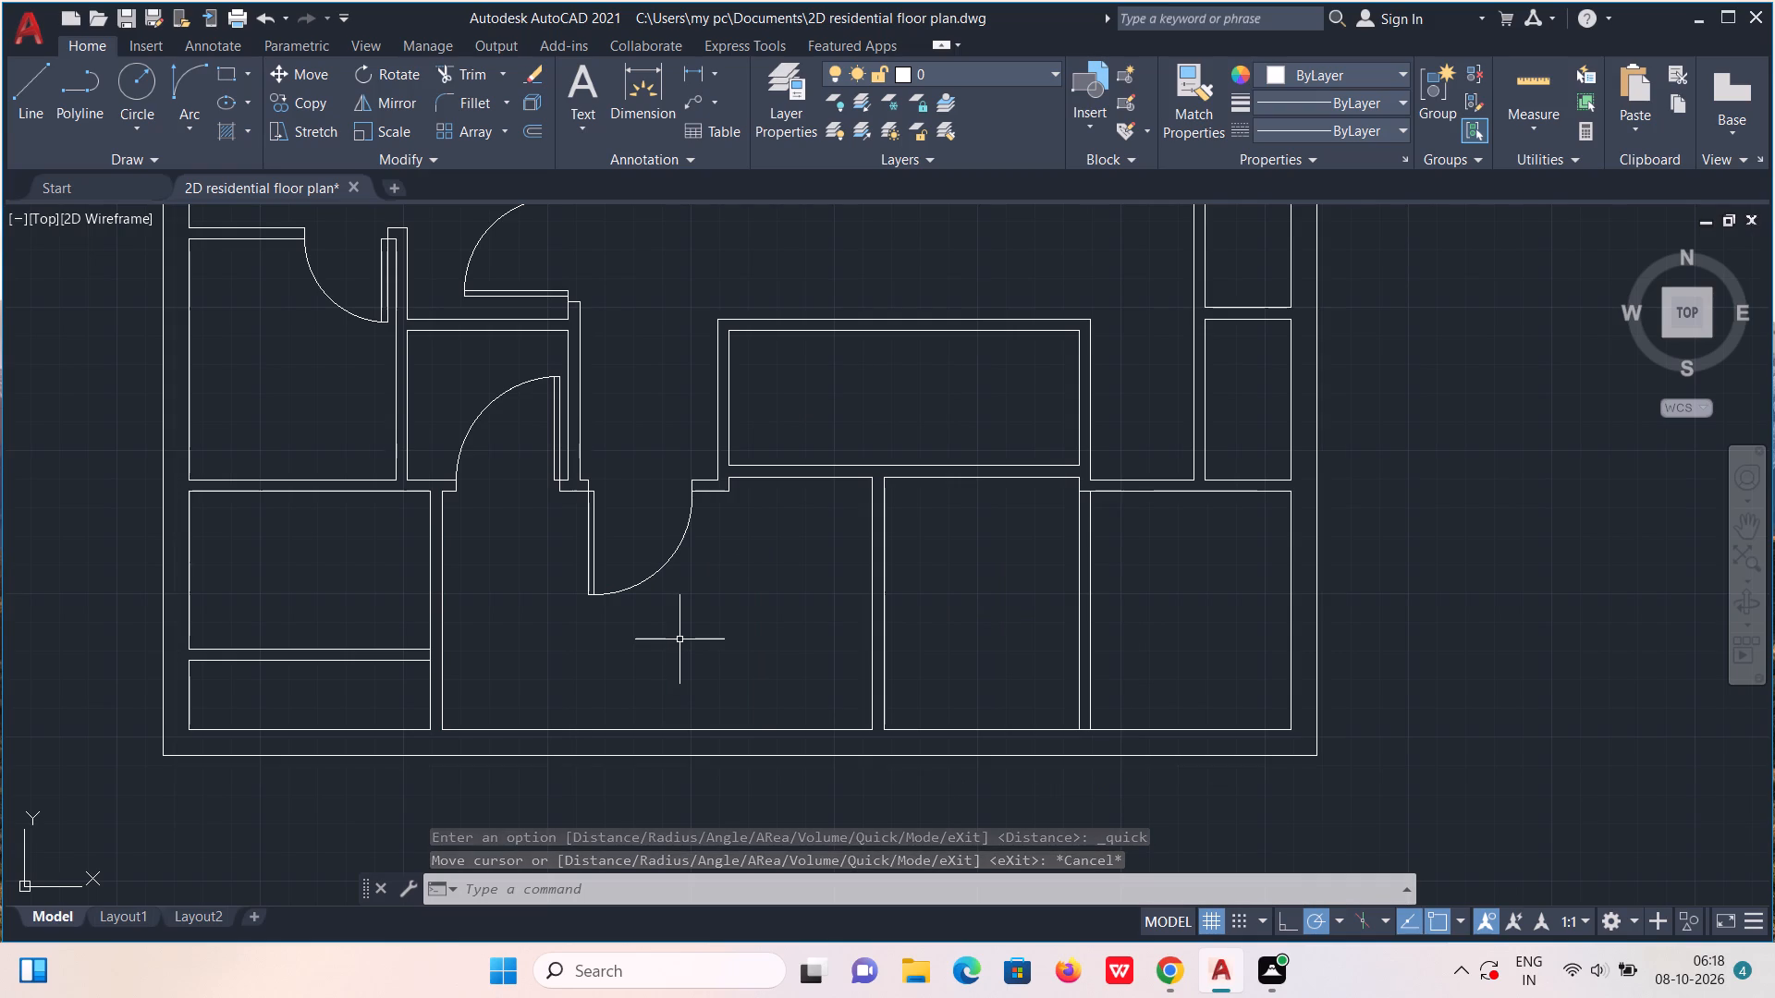
# Trim the short wall line crossing the vertical partition at the southeast corner junction of the central rectangular room.
pyautogui.scroll(-5, 679, 639)
pyautogui.scroll(6, 737, 612)
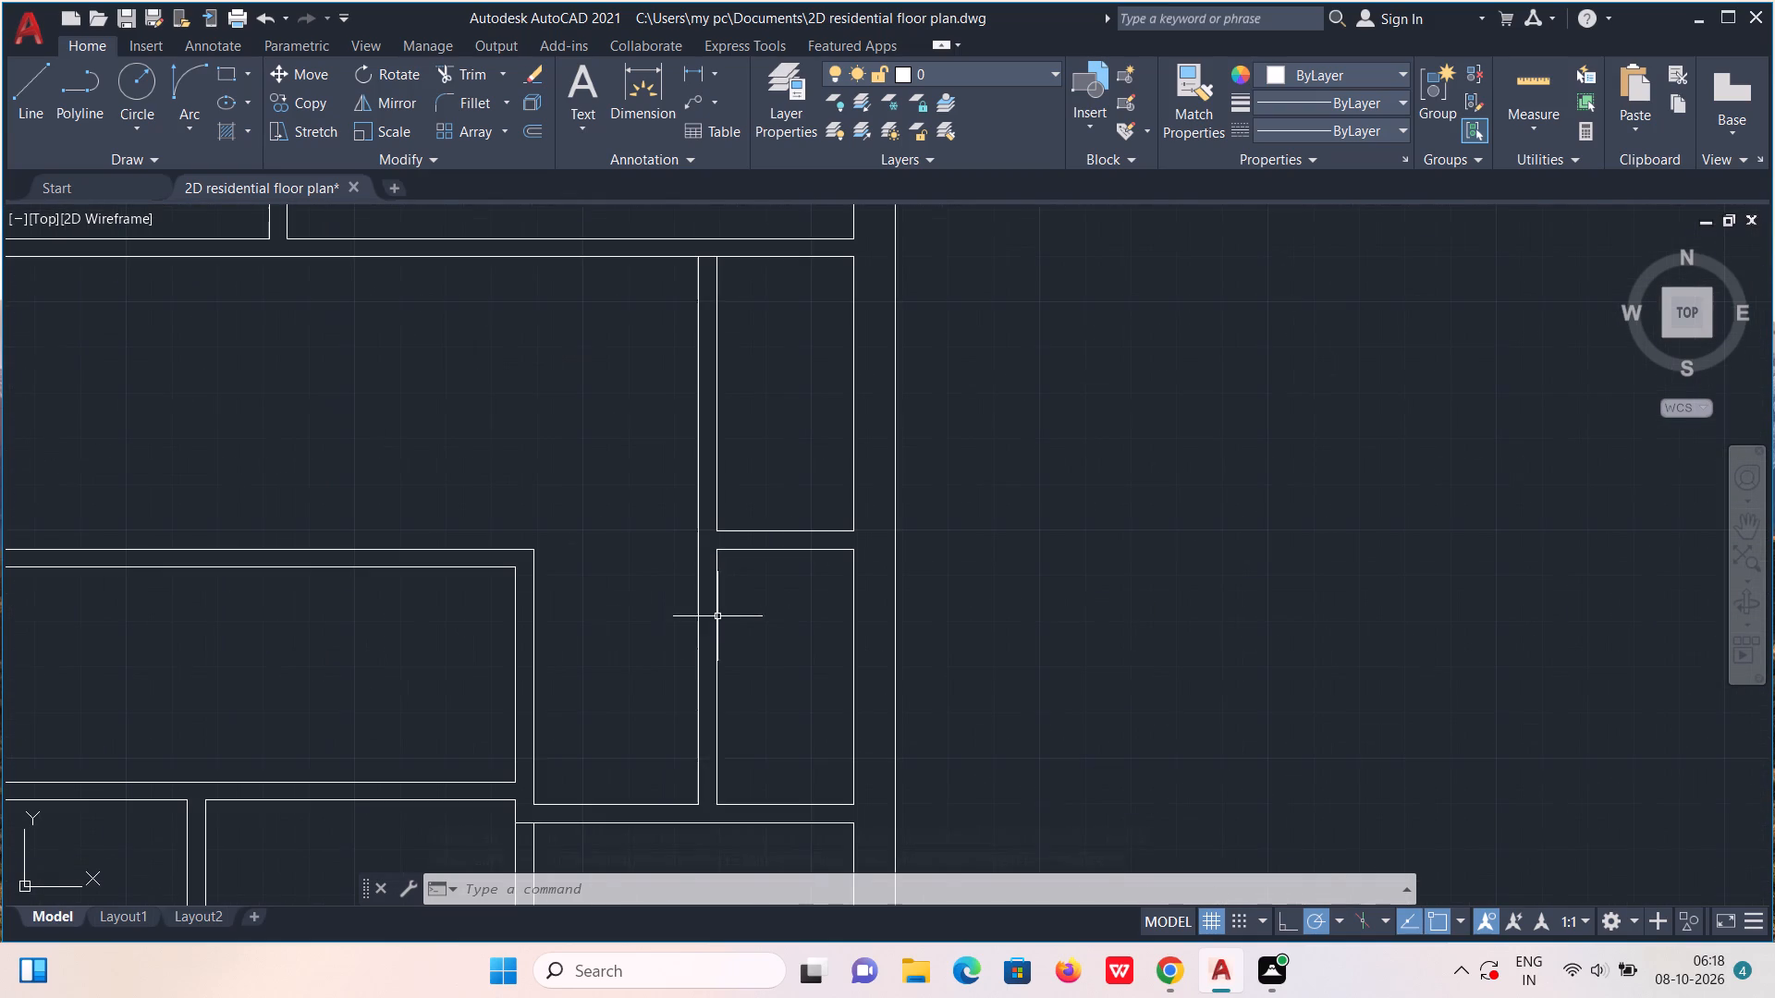
pyautogui.moveTo(659, 696); pyautogui.dragTo(1041, 503, button='middle')
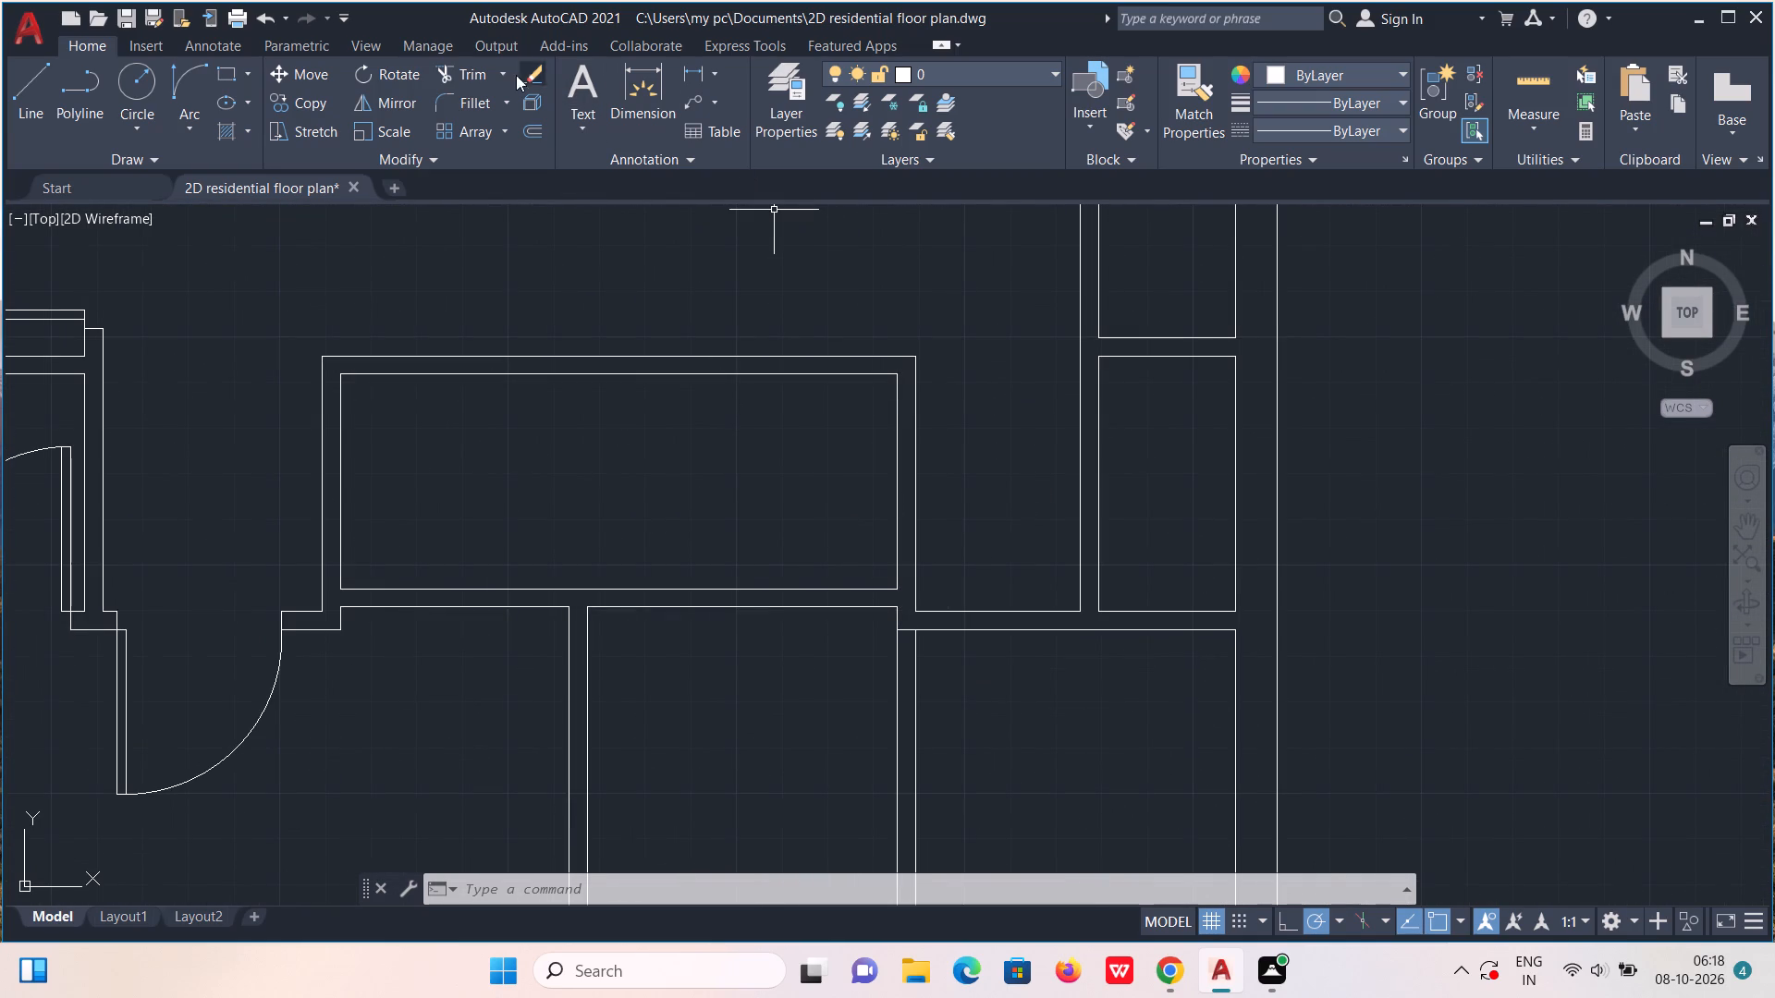
pyautogui.click(446, 74)
pyautogui.scroll(5, 831, 633)
pyautogui.scroll(-3, 1074, 566)
pyautogui.moveTo(1200, 568); pyautogui.dragTo(1202, 630)
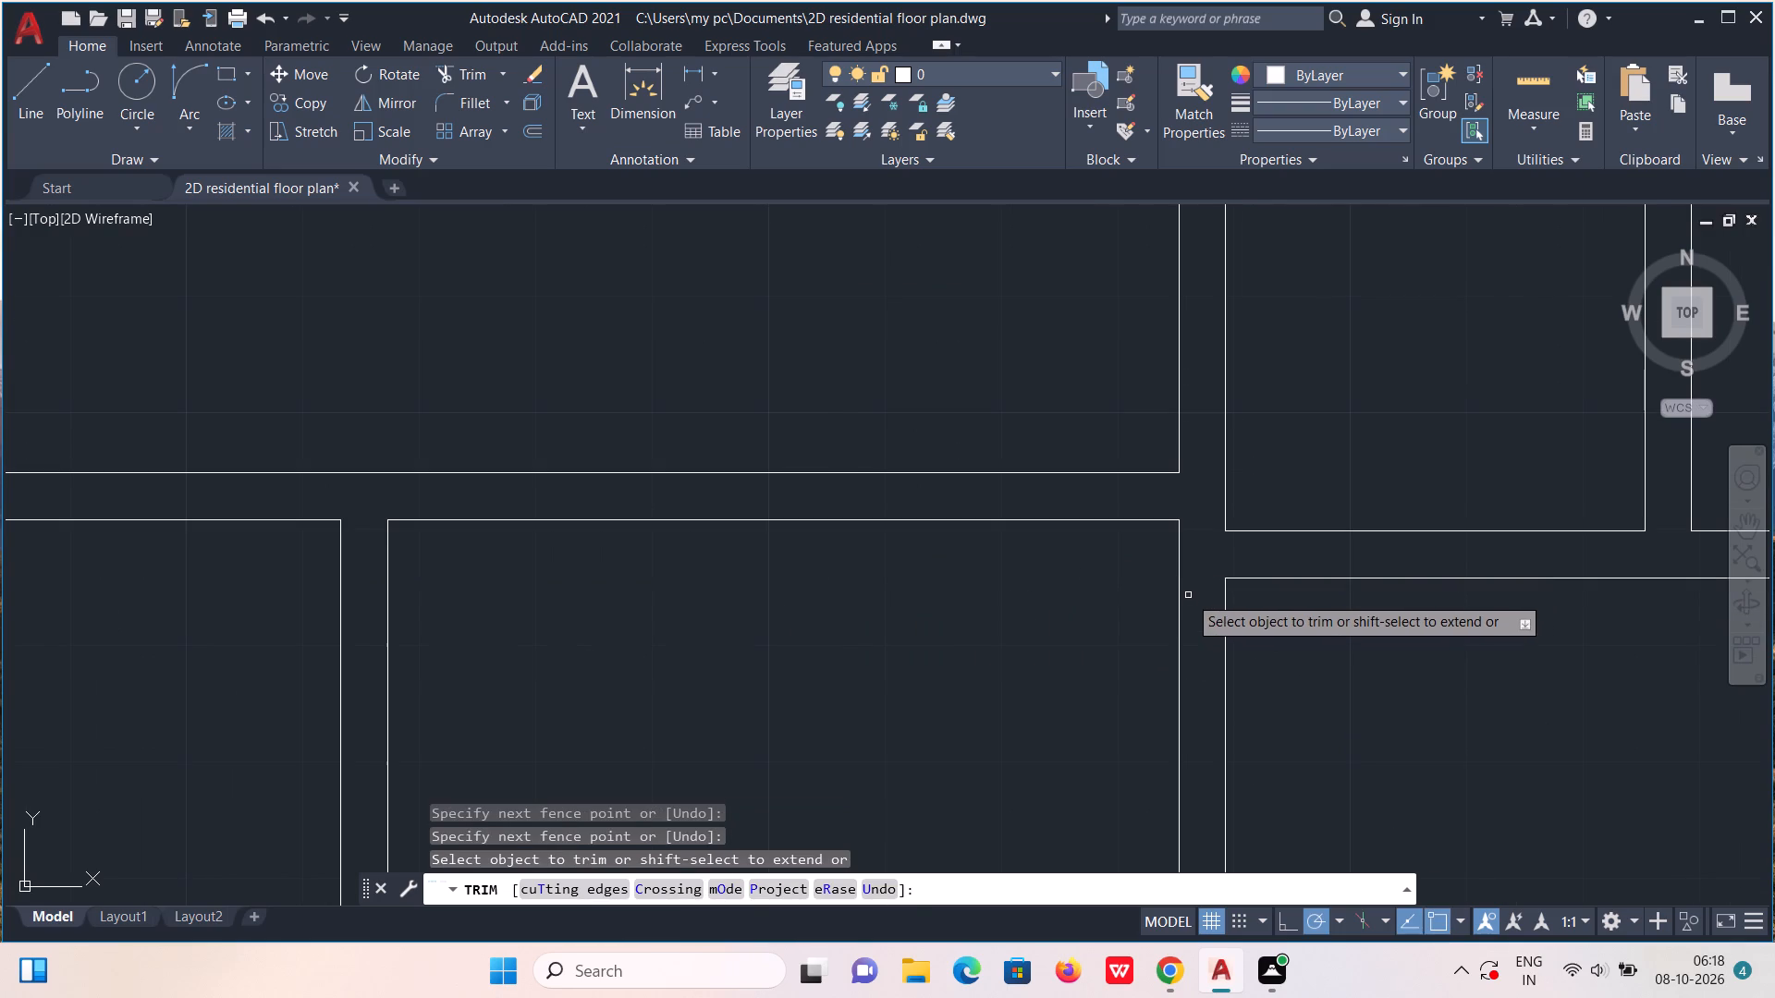
pyautogui.press('Escape')
pyautogui.scroll(-2, 1072, 627)
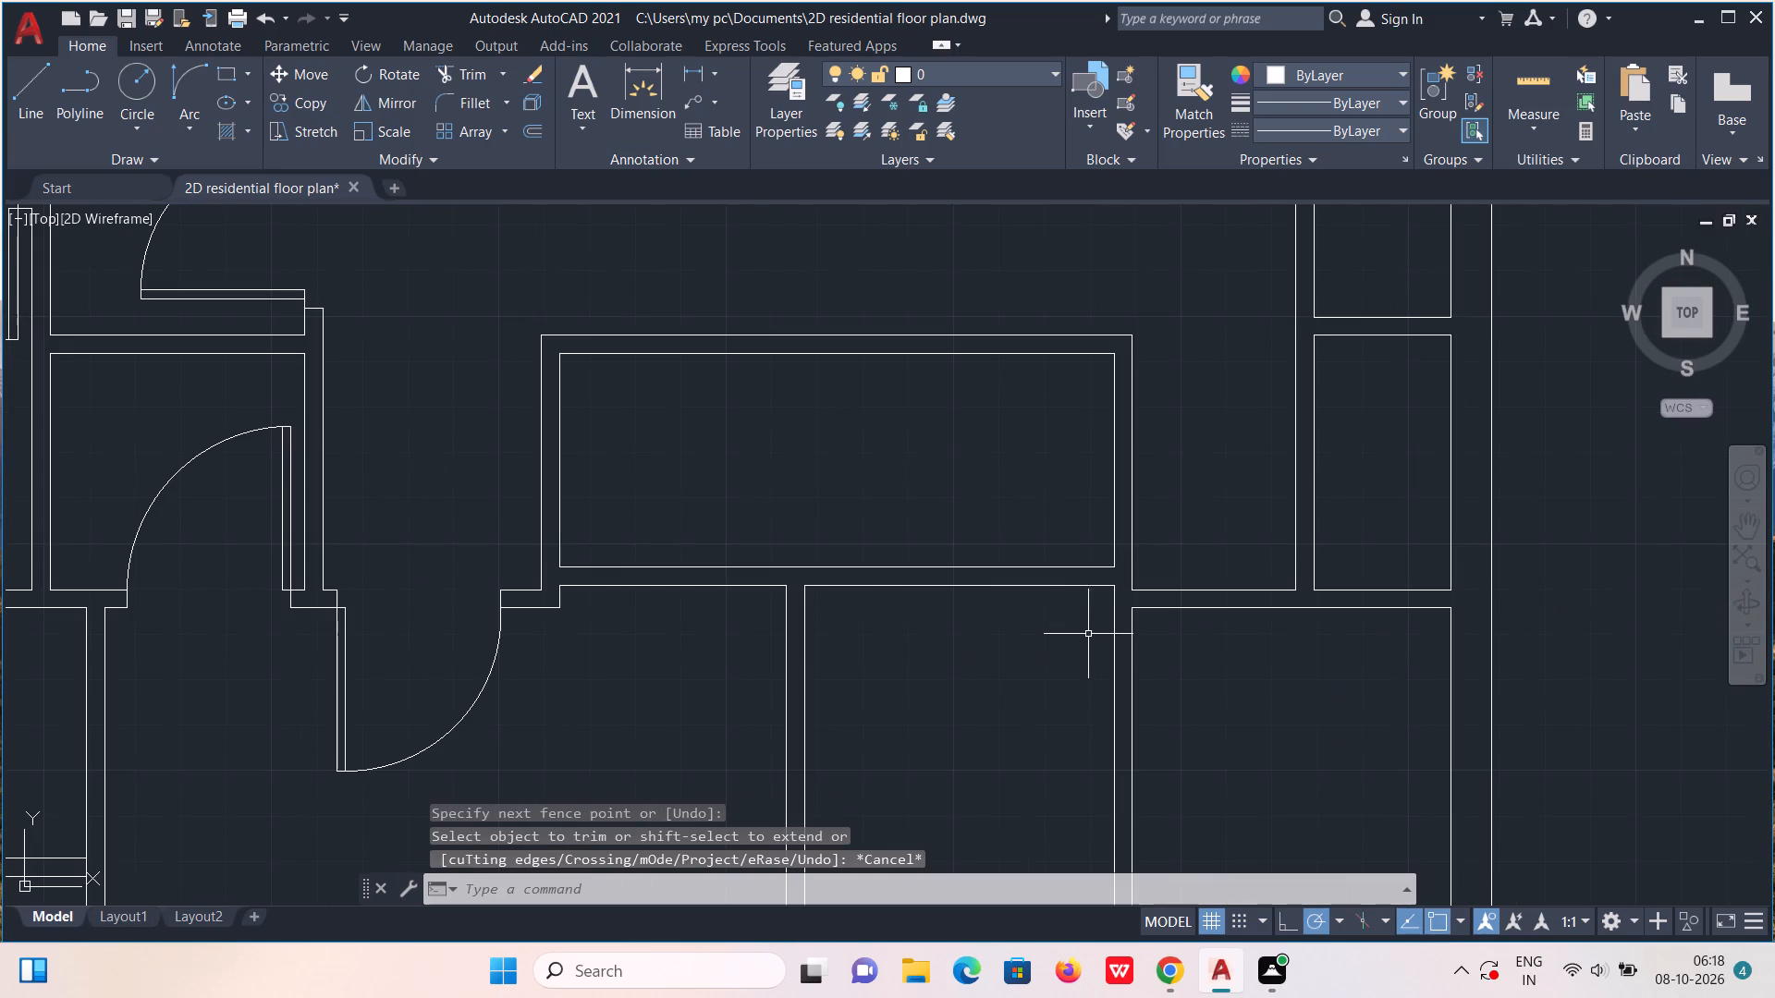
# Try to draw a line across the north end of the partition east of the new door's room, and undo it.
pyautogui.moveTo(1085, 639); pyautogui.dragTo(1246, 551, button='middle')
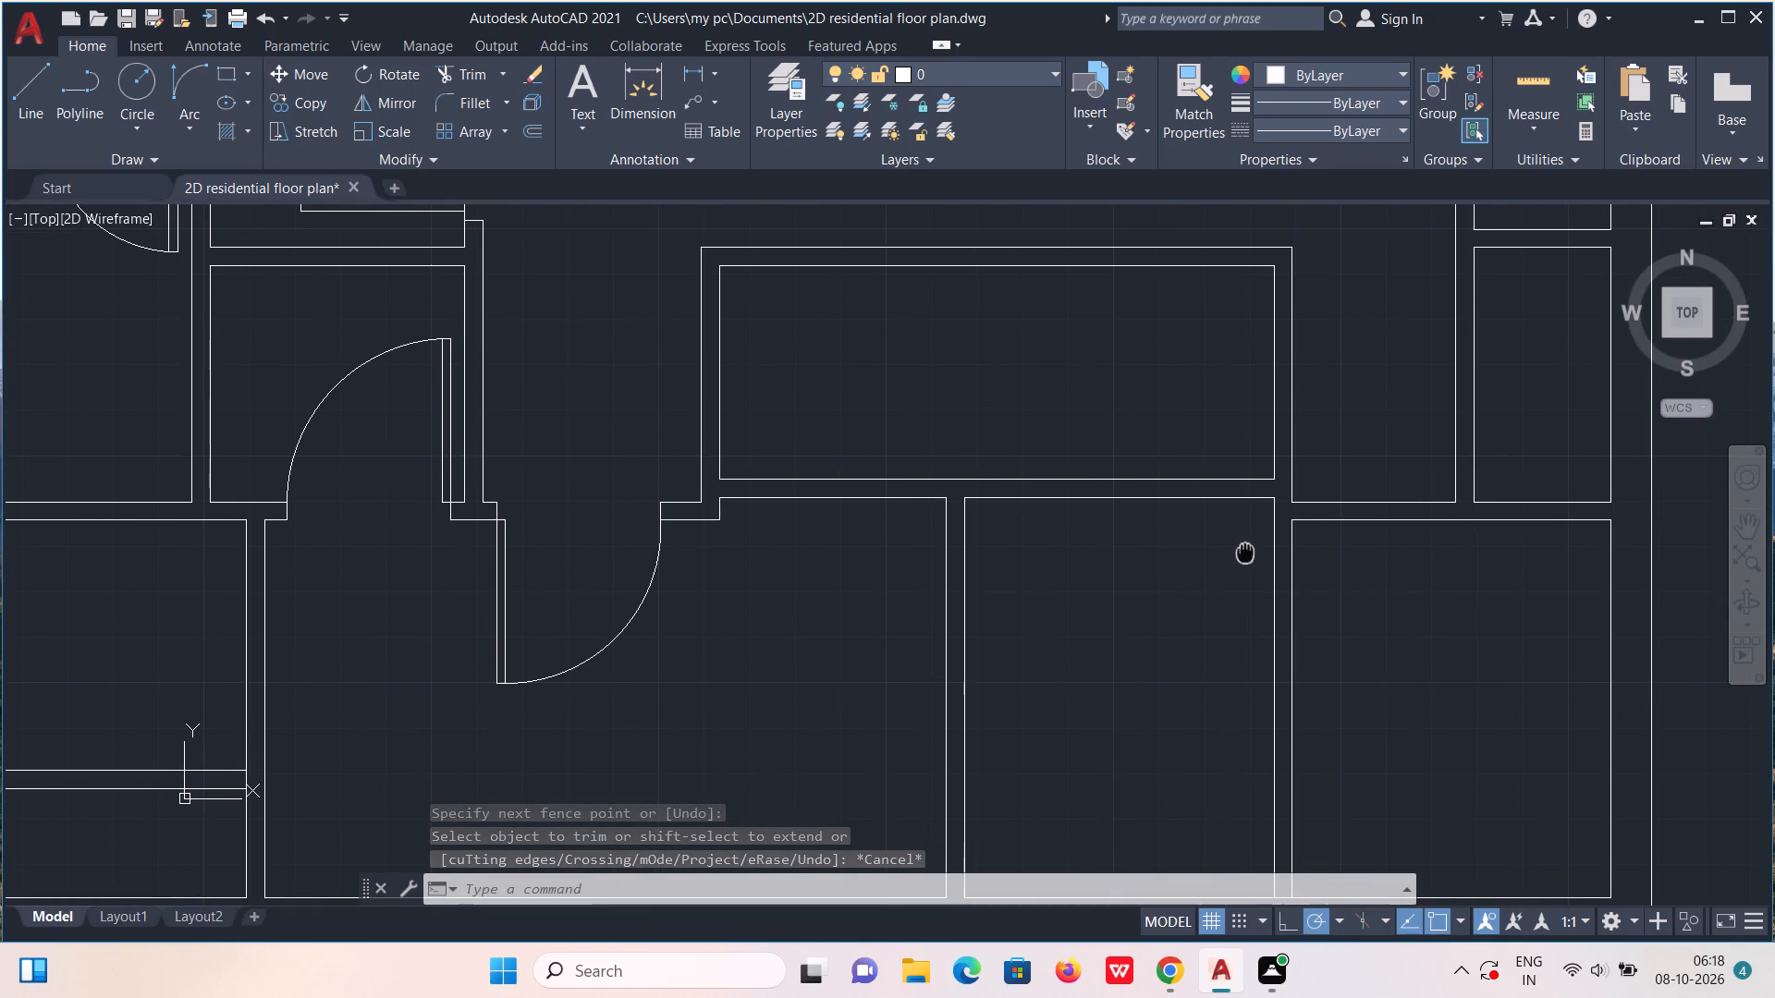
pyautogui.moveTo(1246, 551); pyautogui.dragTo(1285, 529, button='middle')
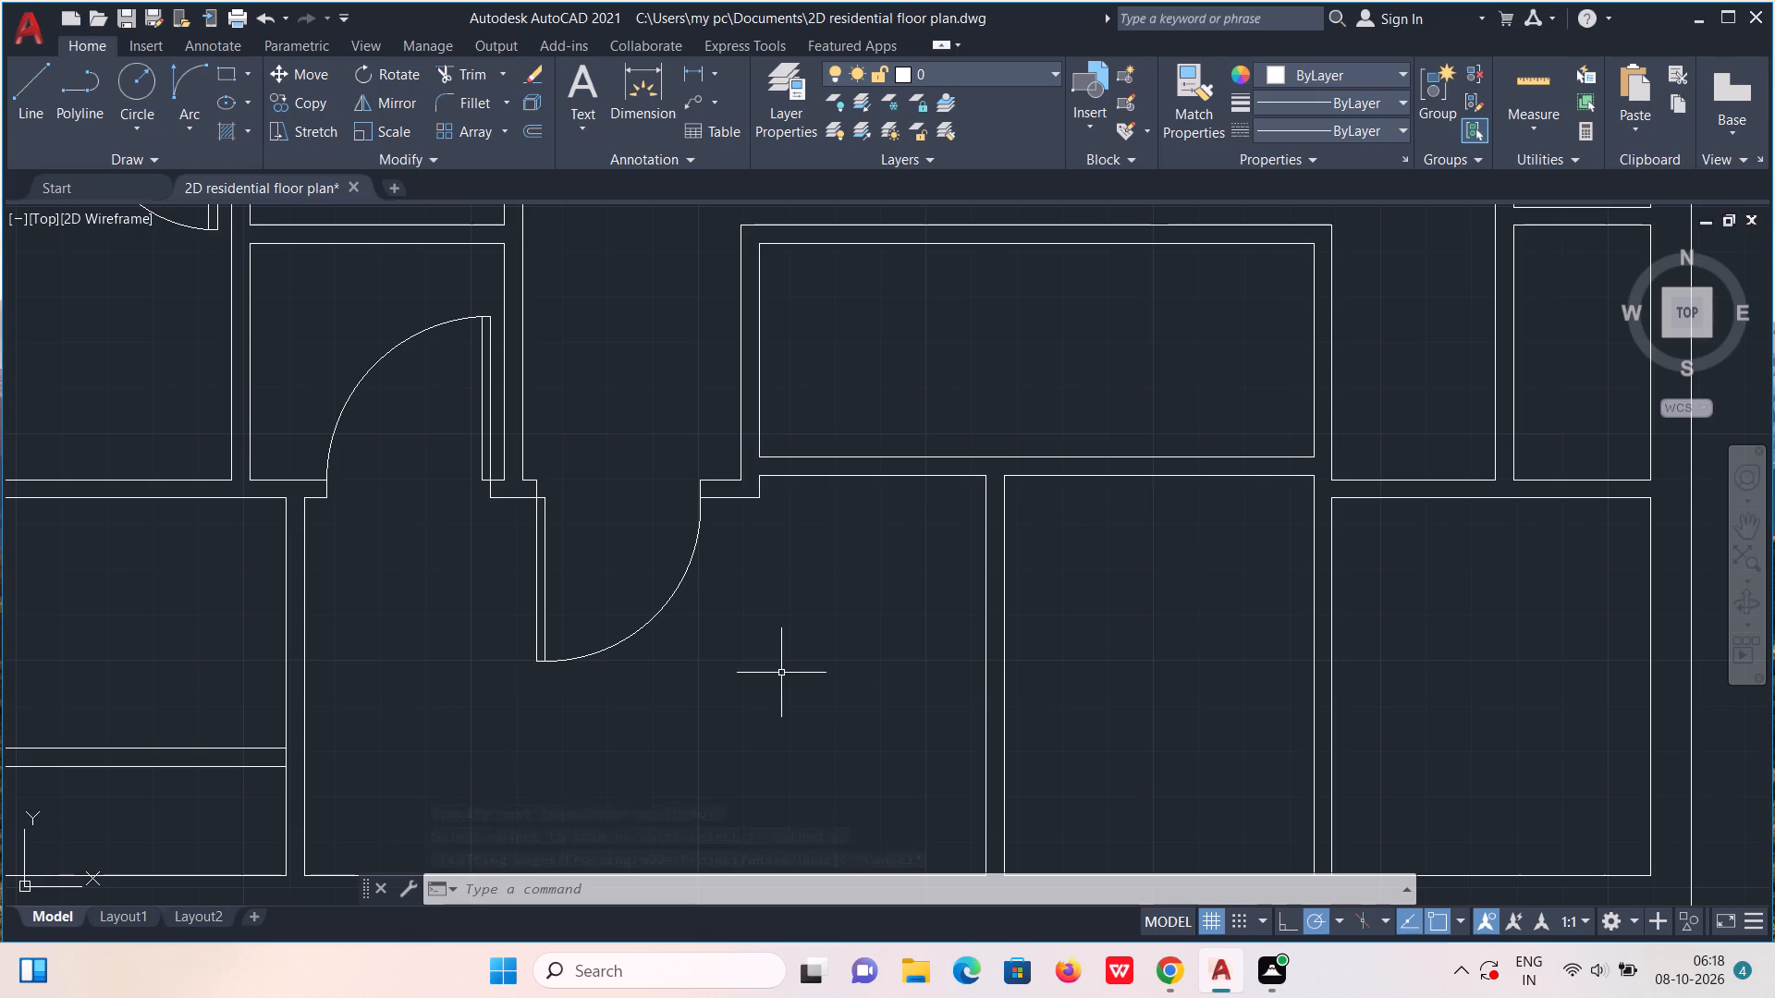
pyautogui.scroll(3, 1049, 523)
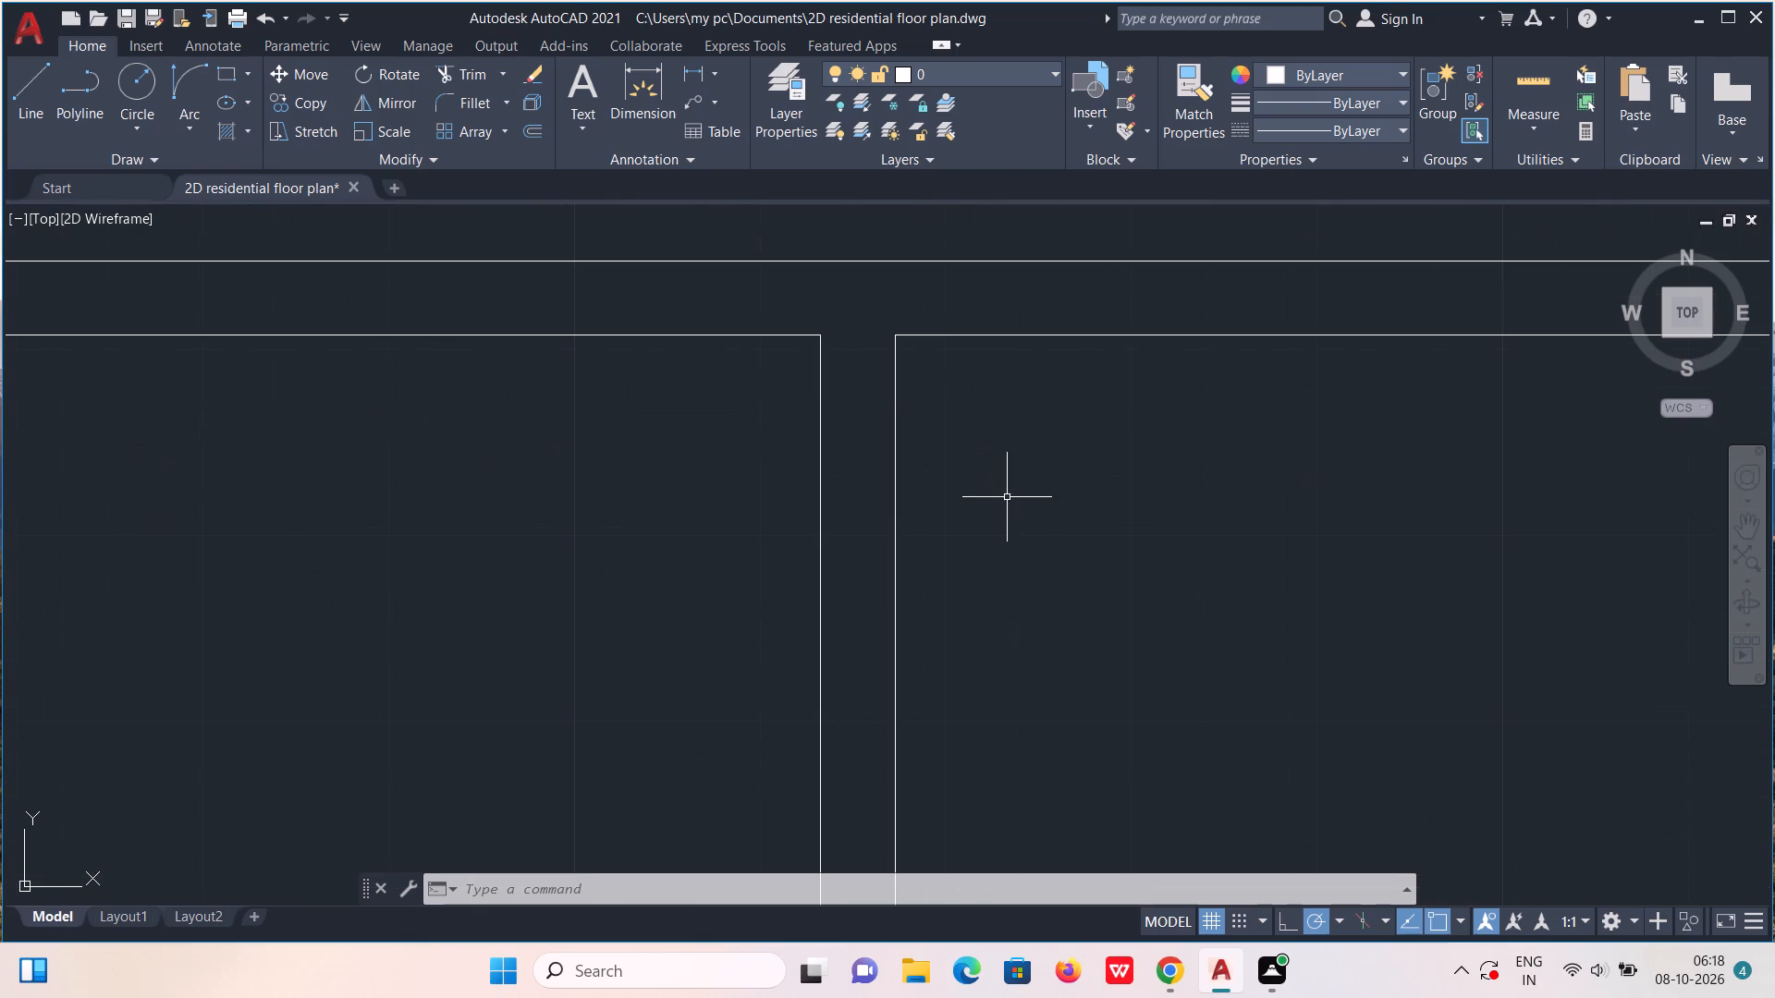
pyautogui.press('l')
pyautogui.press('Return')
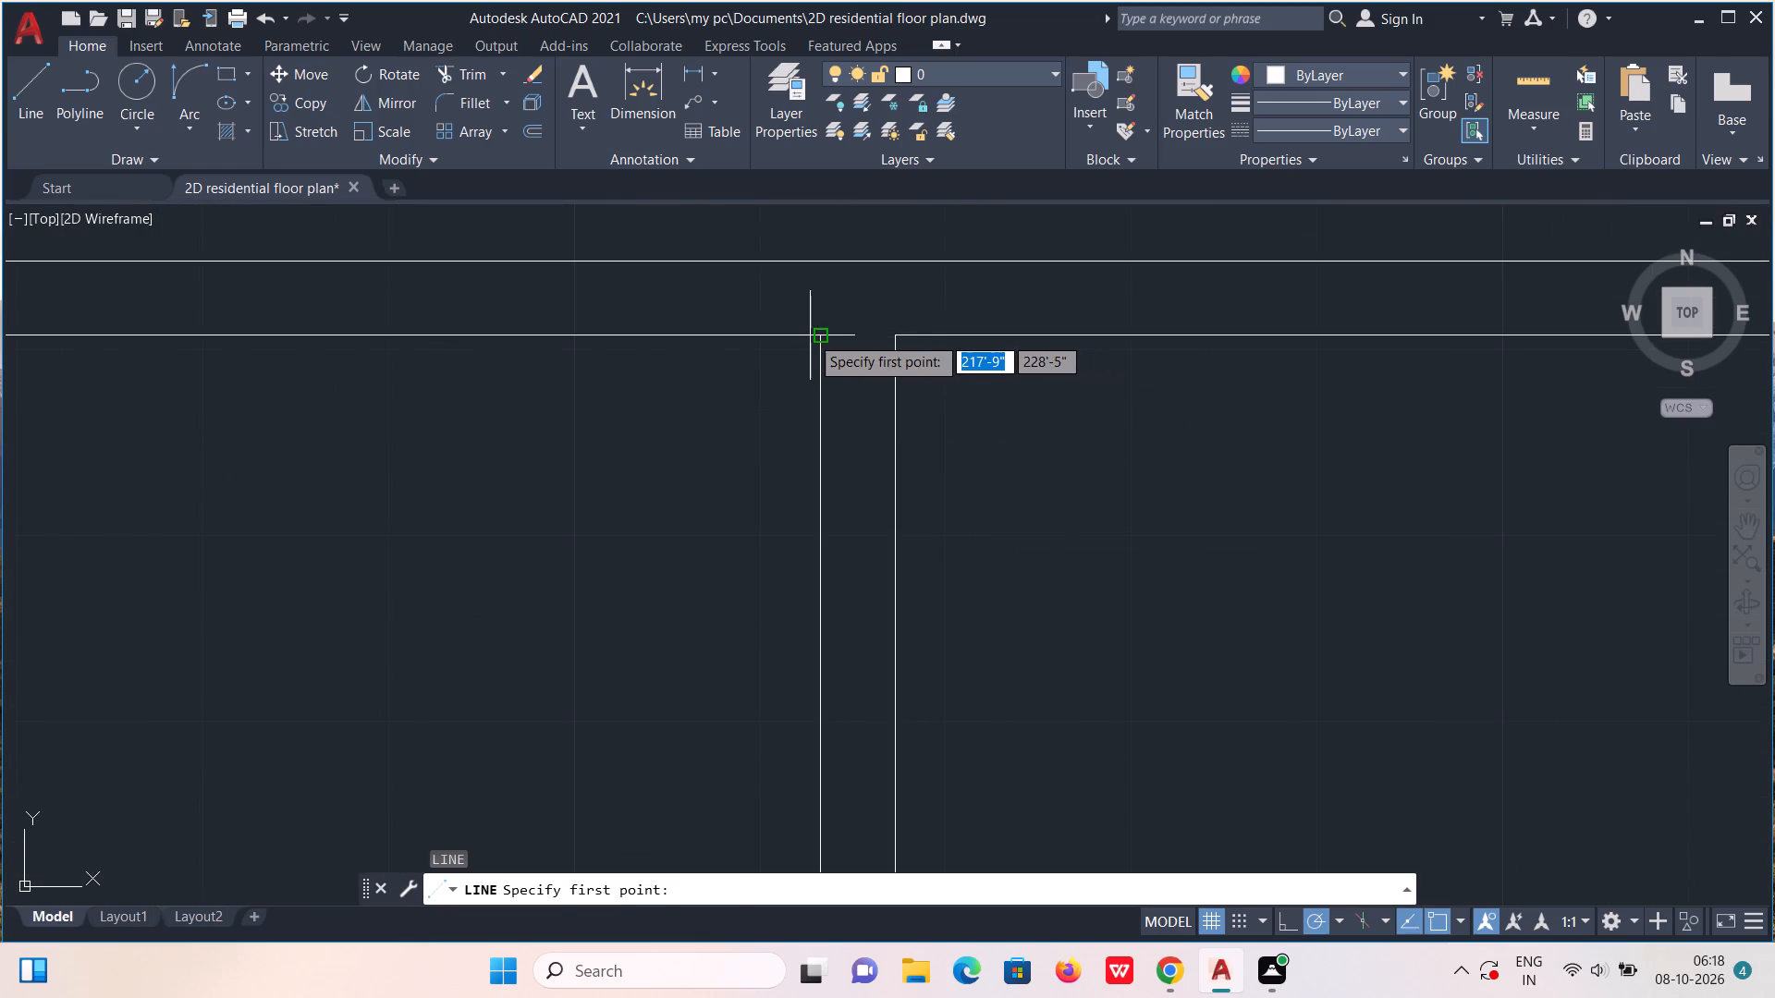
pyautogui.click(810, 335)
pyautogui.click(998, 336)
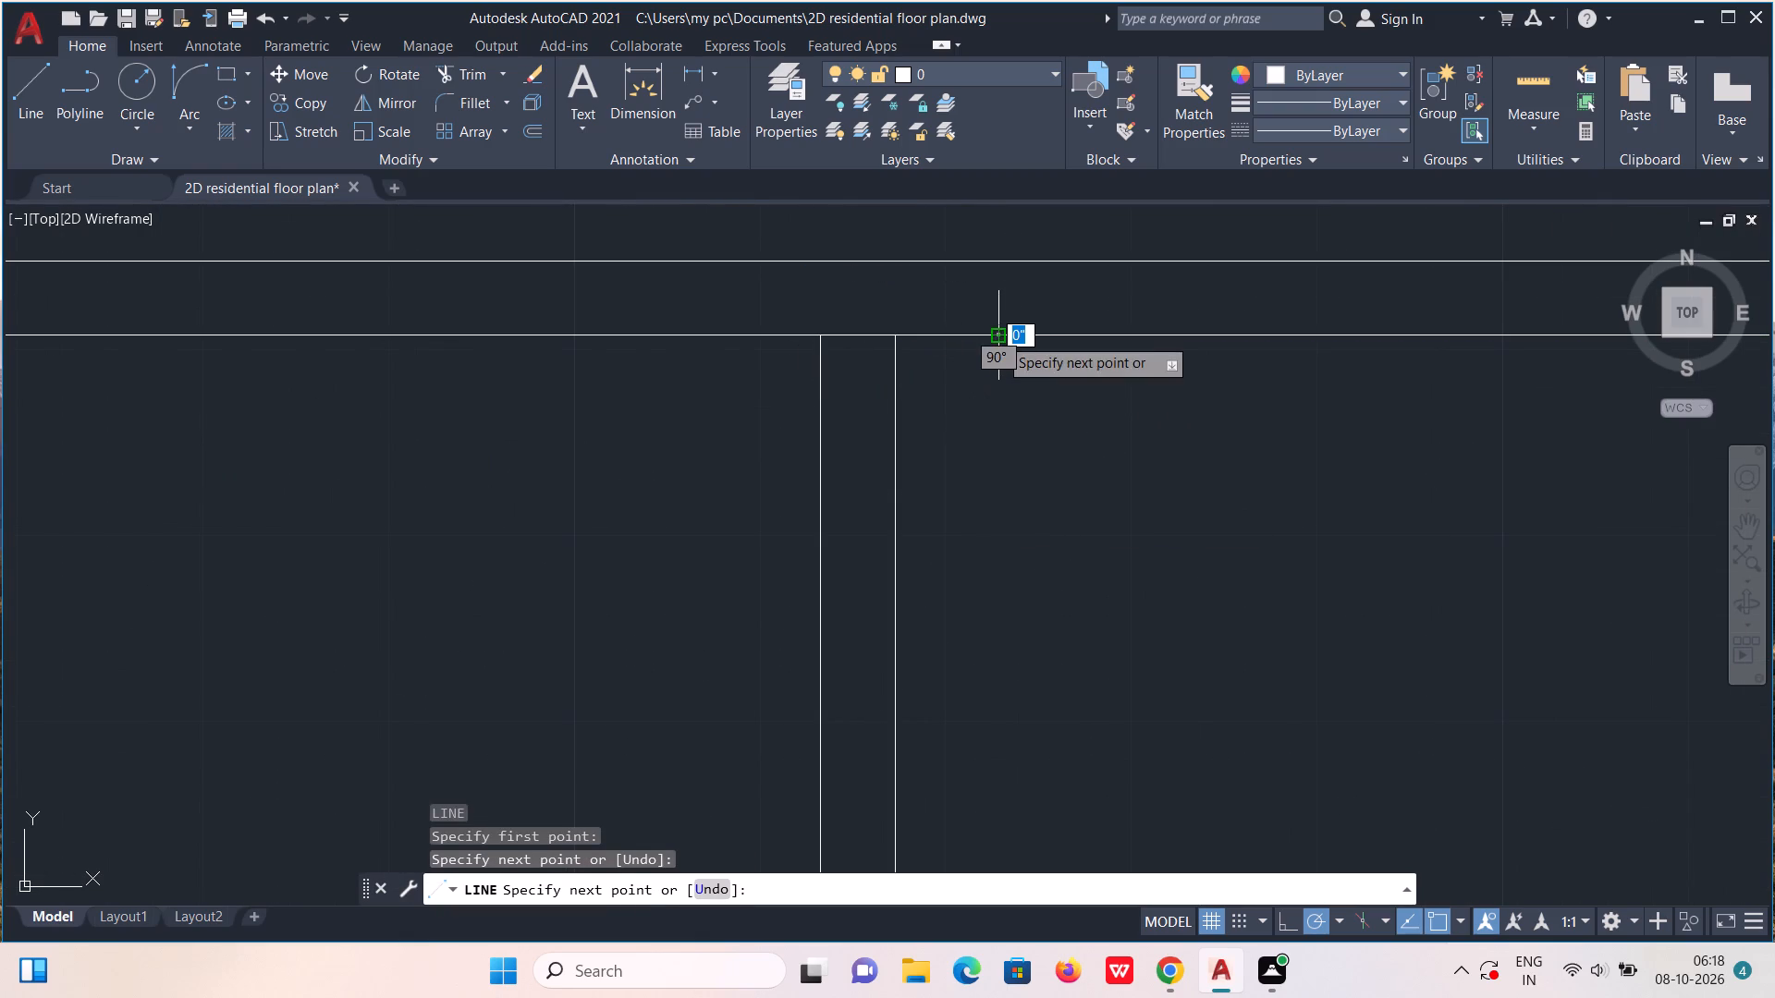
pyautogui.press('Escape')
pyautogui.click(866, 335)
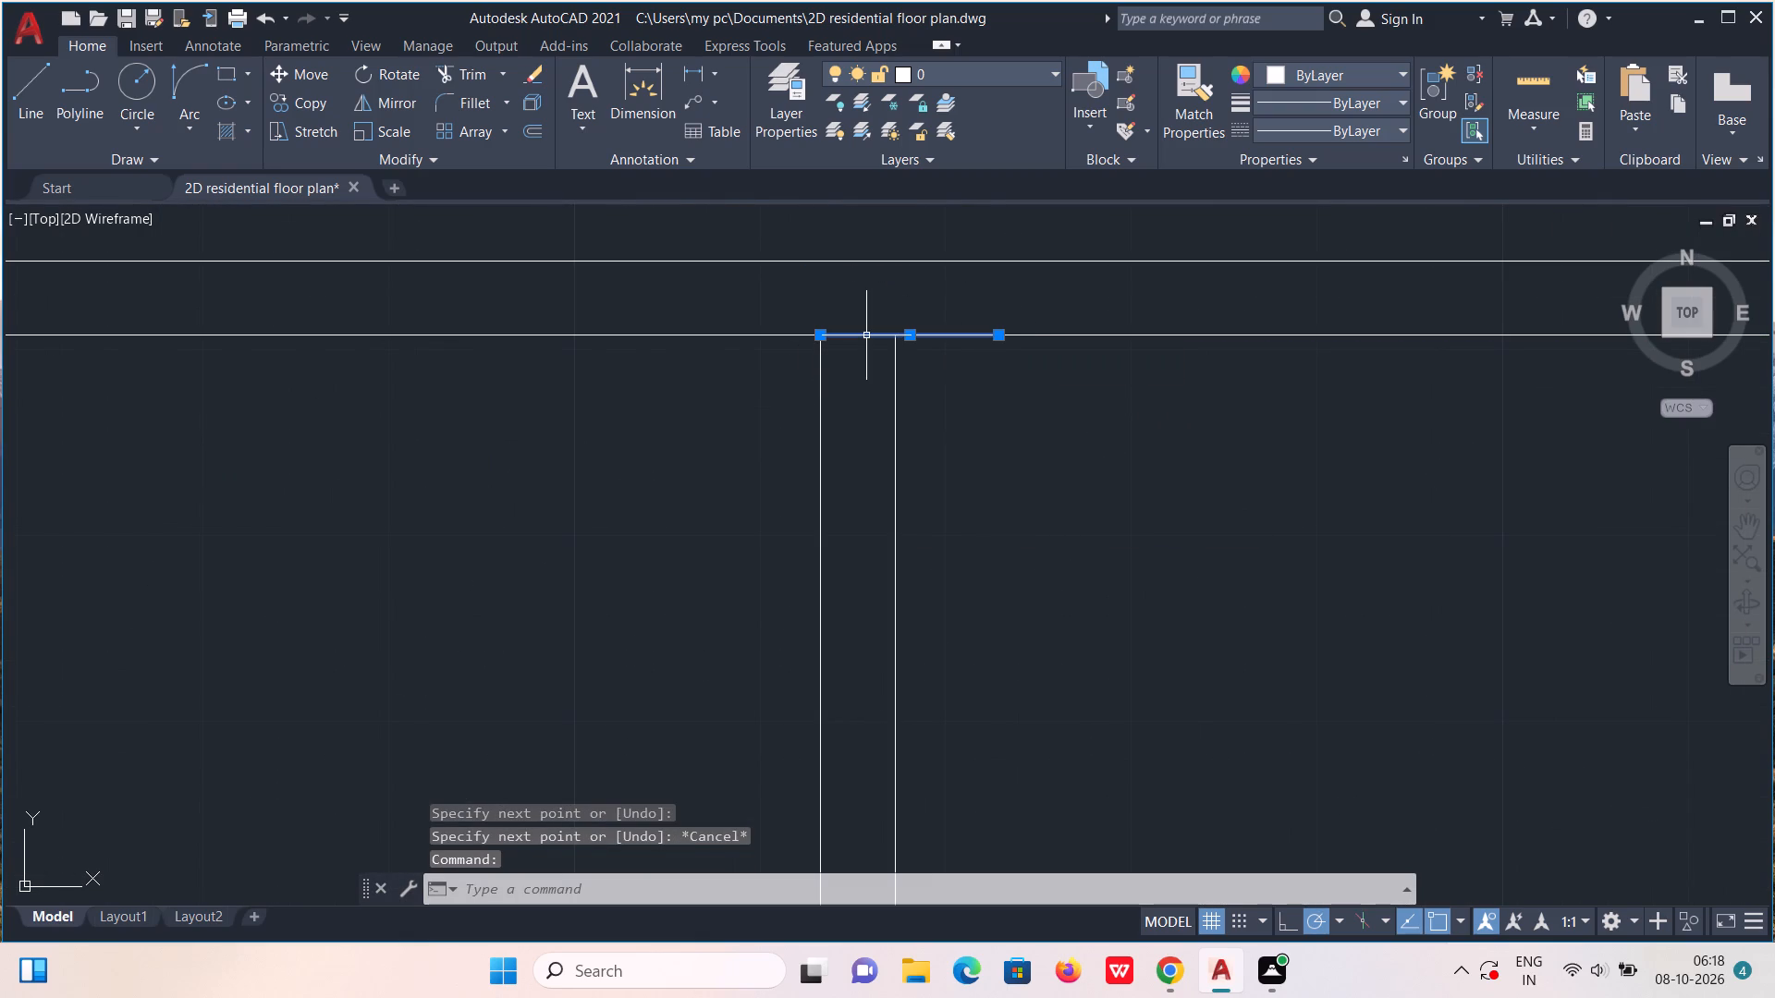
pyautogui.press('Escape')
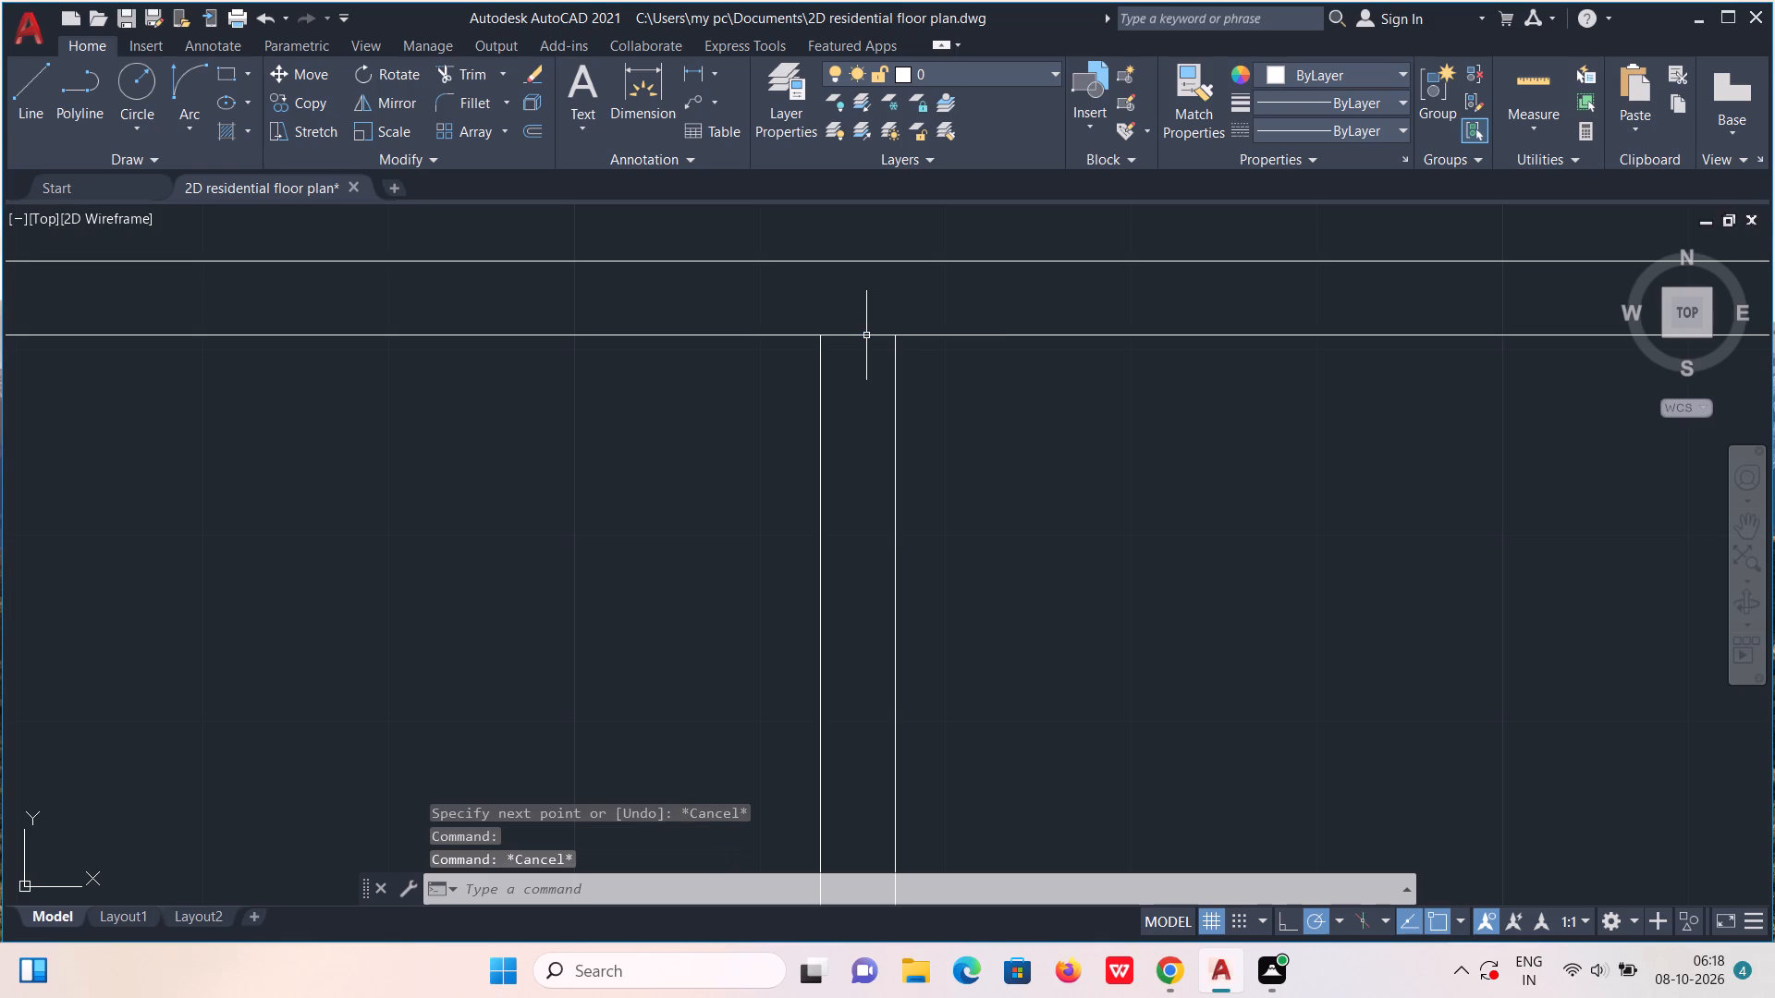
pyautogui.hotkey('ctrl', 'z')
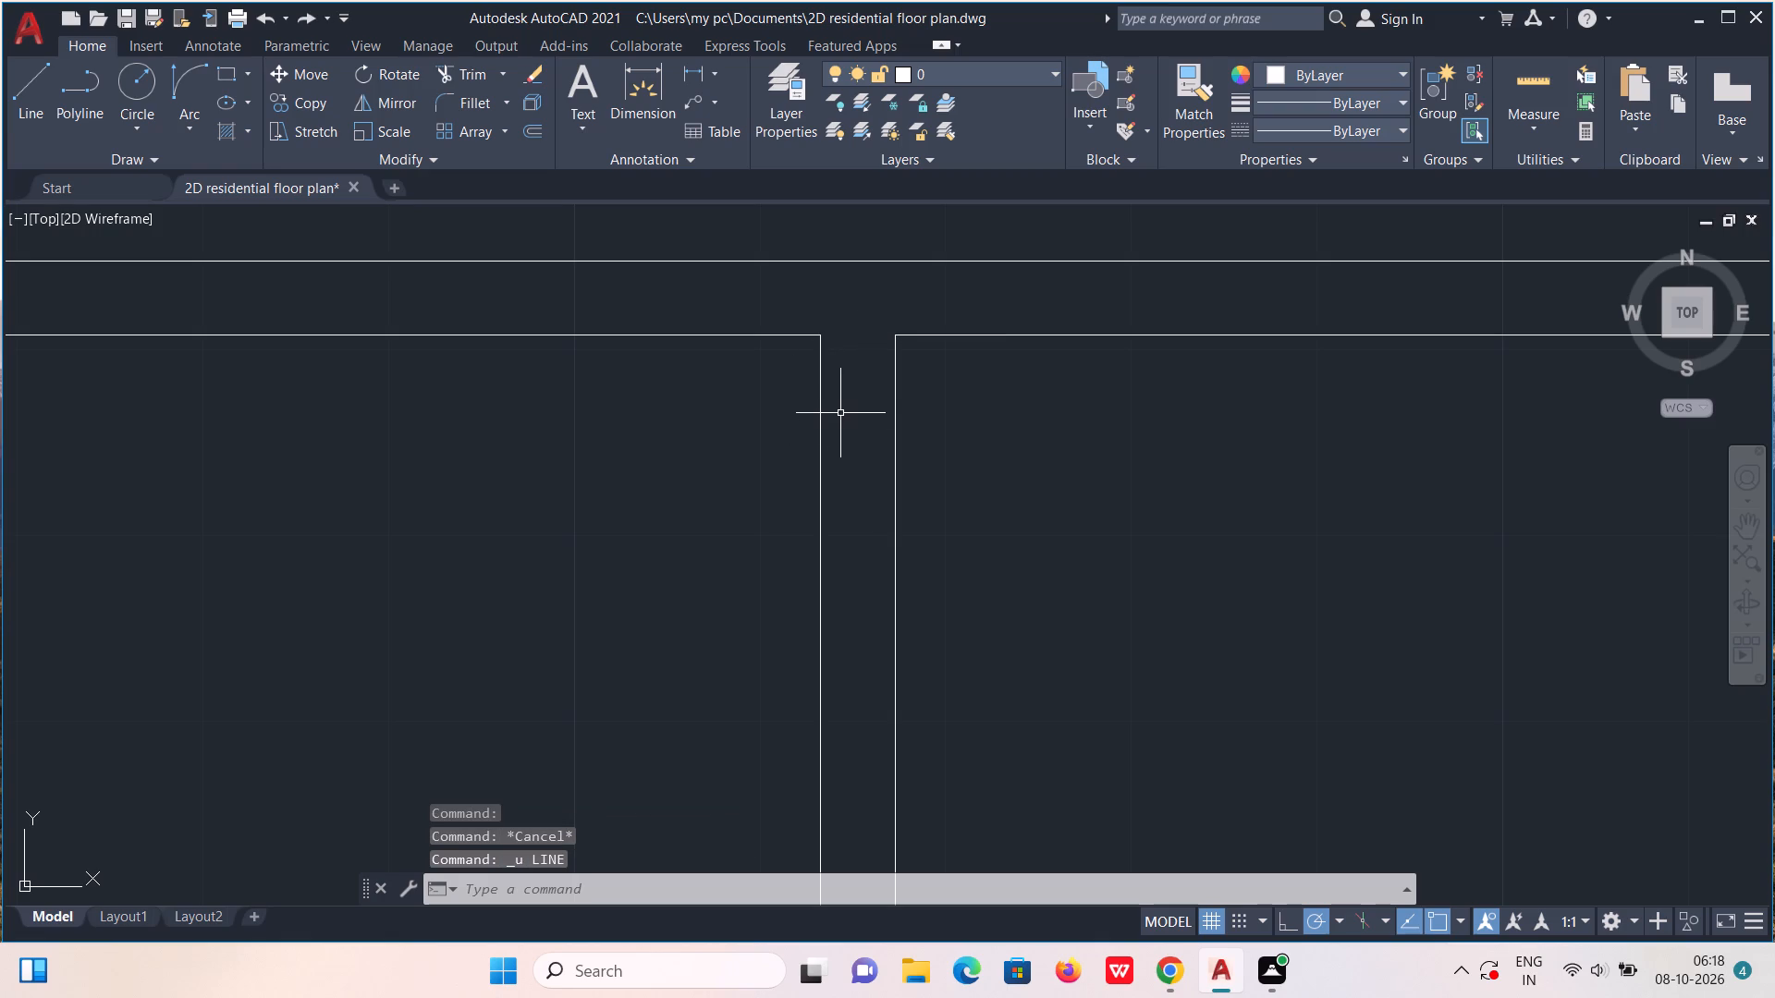
# Draw a jamb line between the two faces at the partition's north end and move it 3" south.
pyautogui.press('l')
pyautogui.press('Return')
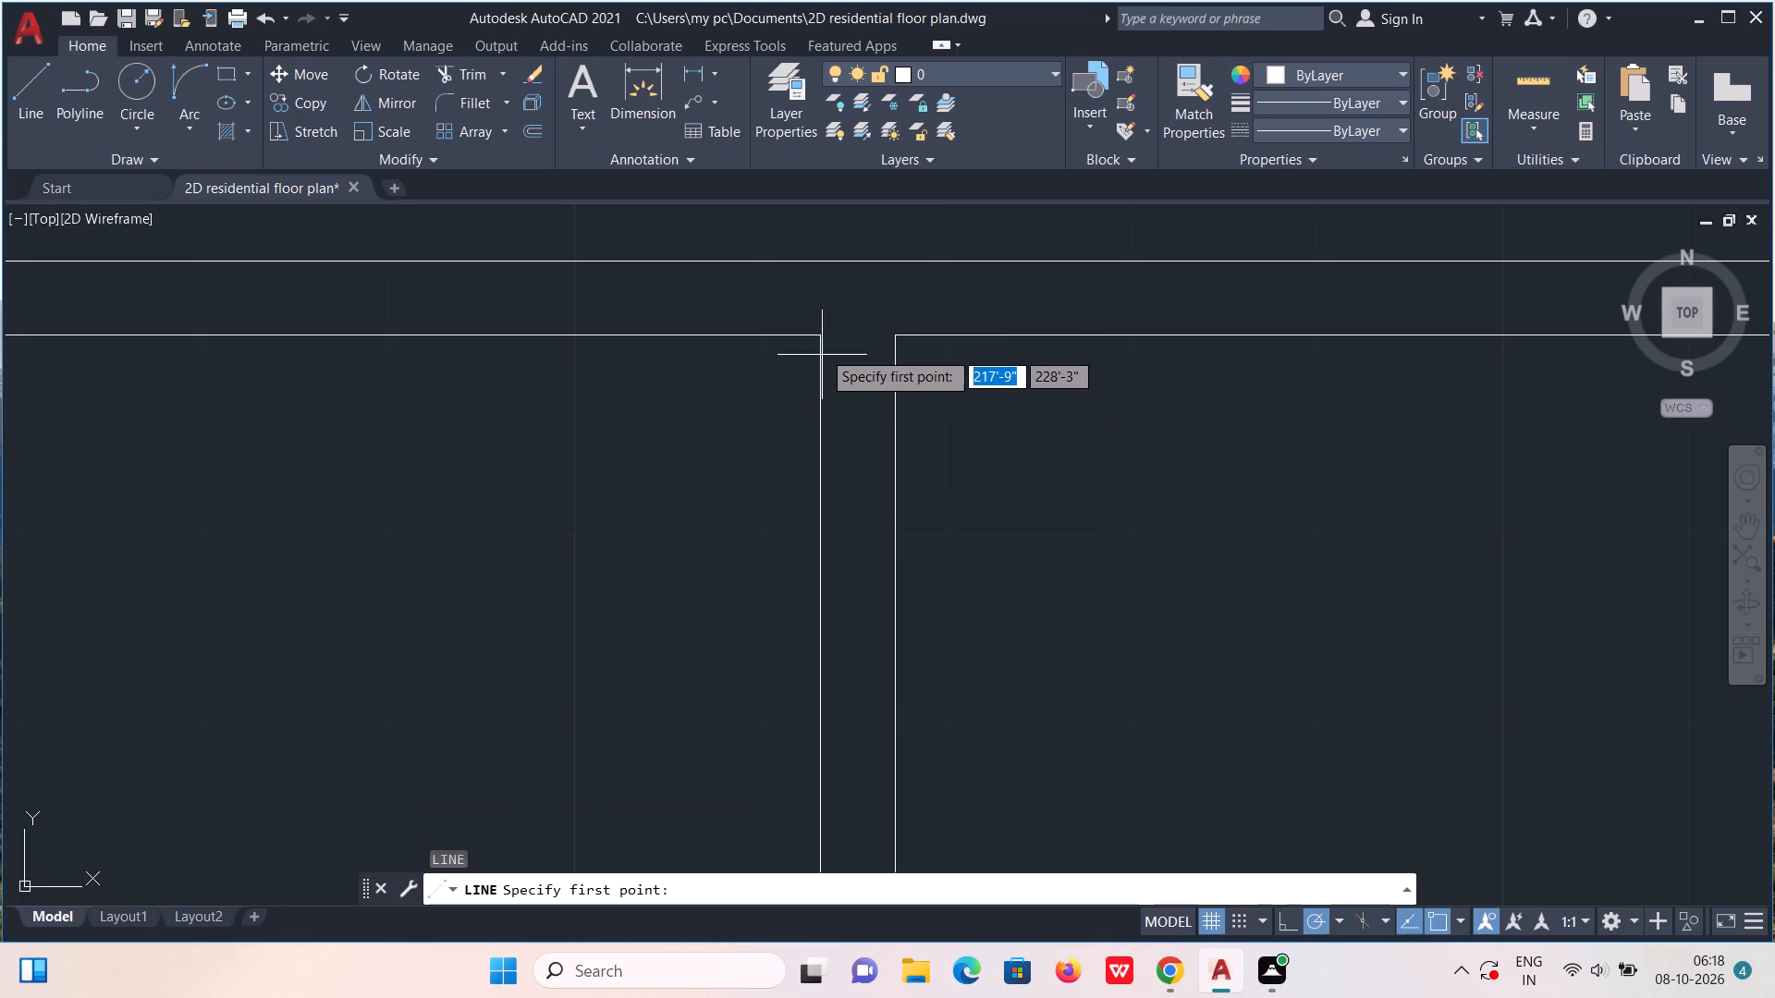
pyautogui.click(823, 339)
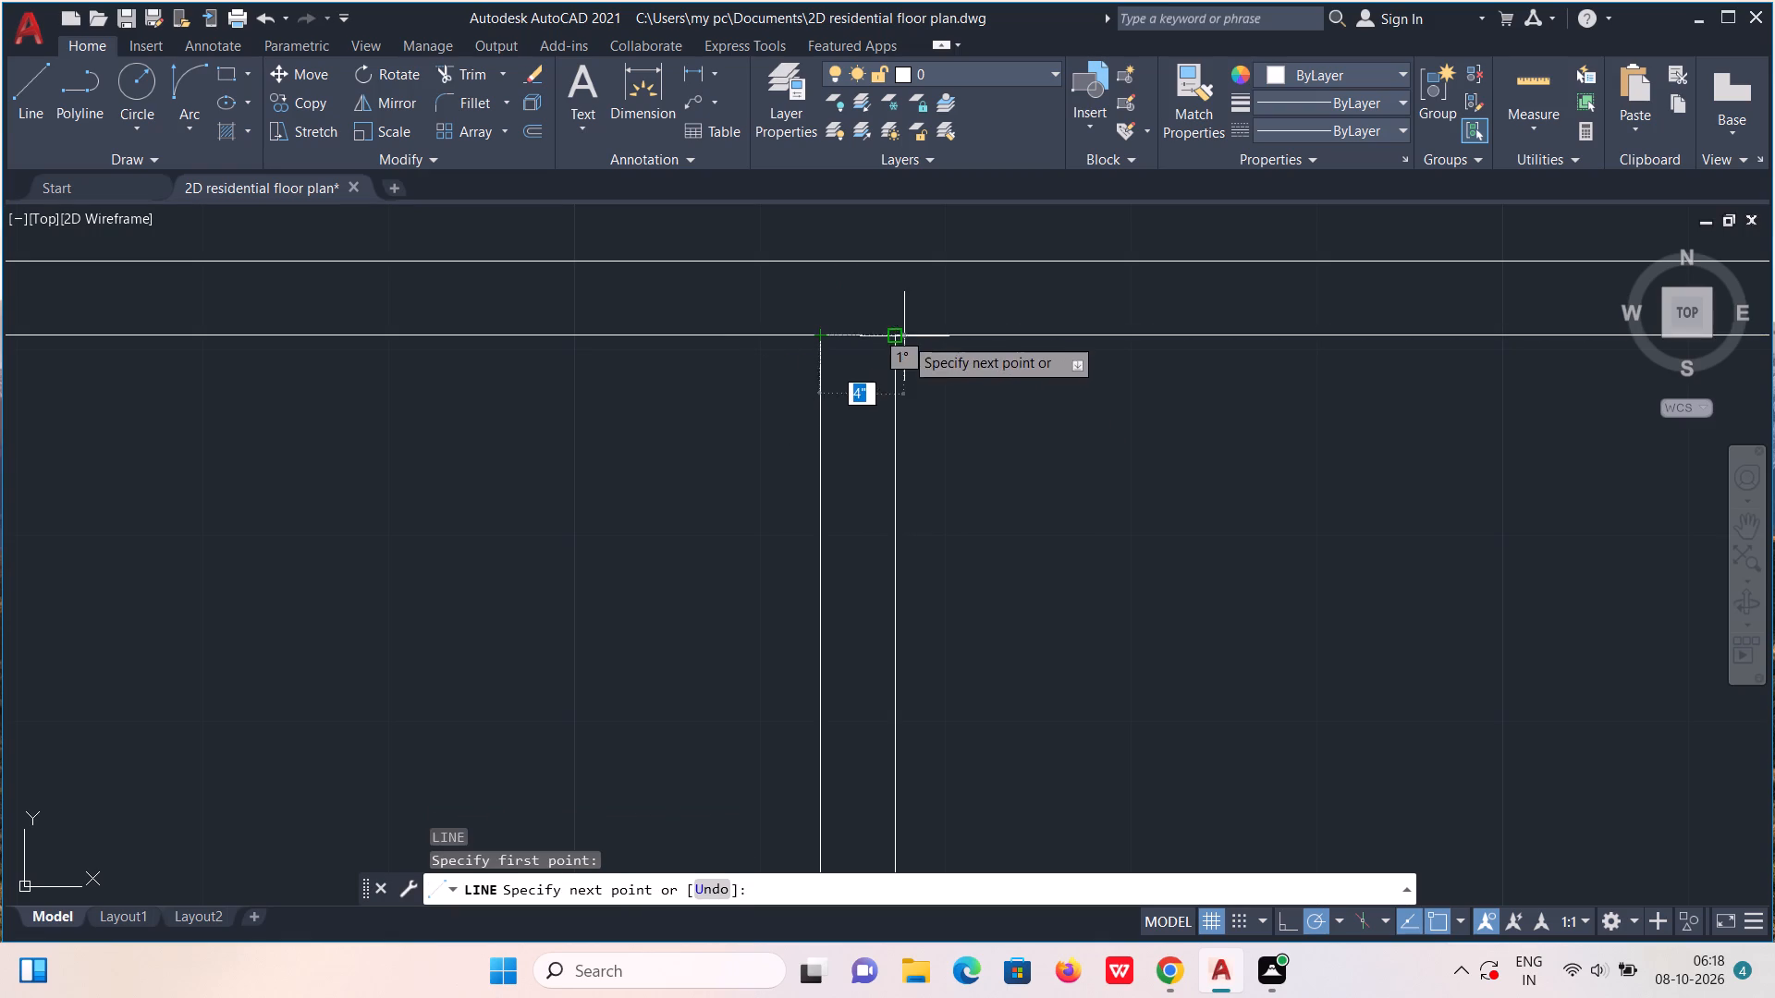
pyautogui.click(905, 335)
pyautogui.press('Escape')
pyautogui.click(865, 337)
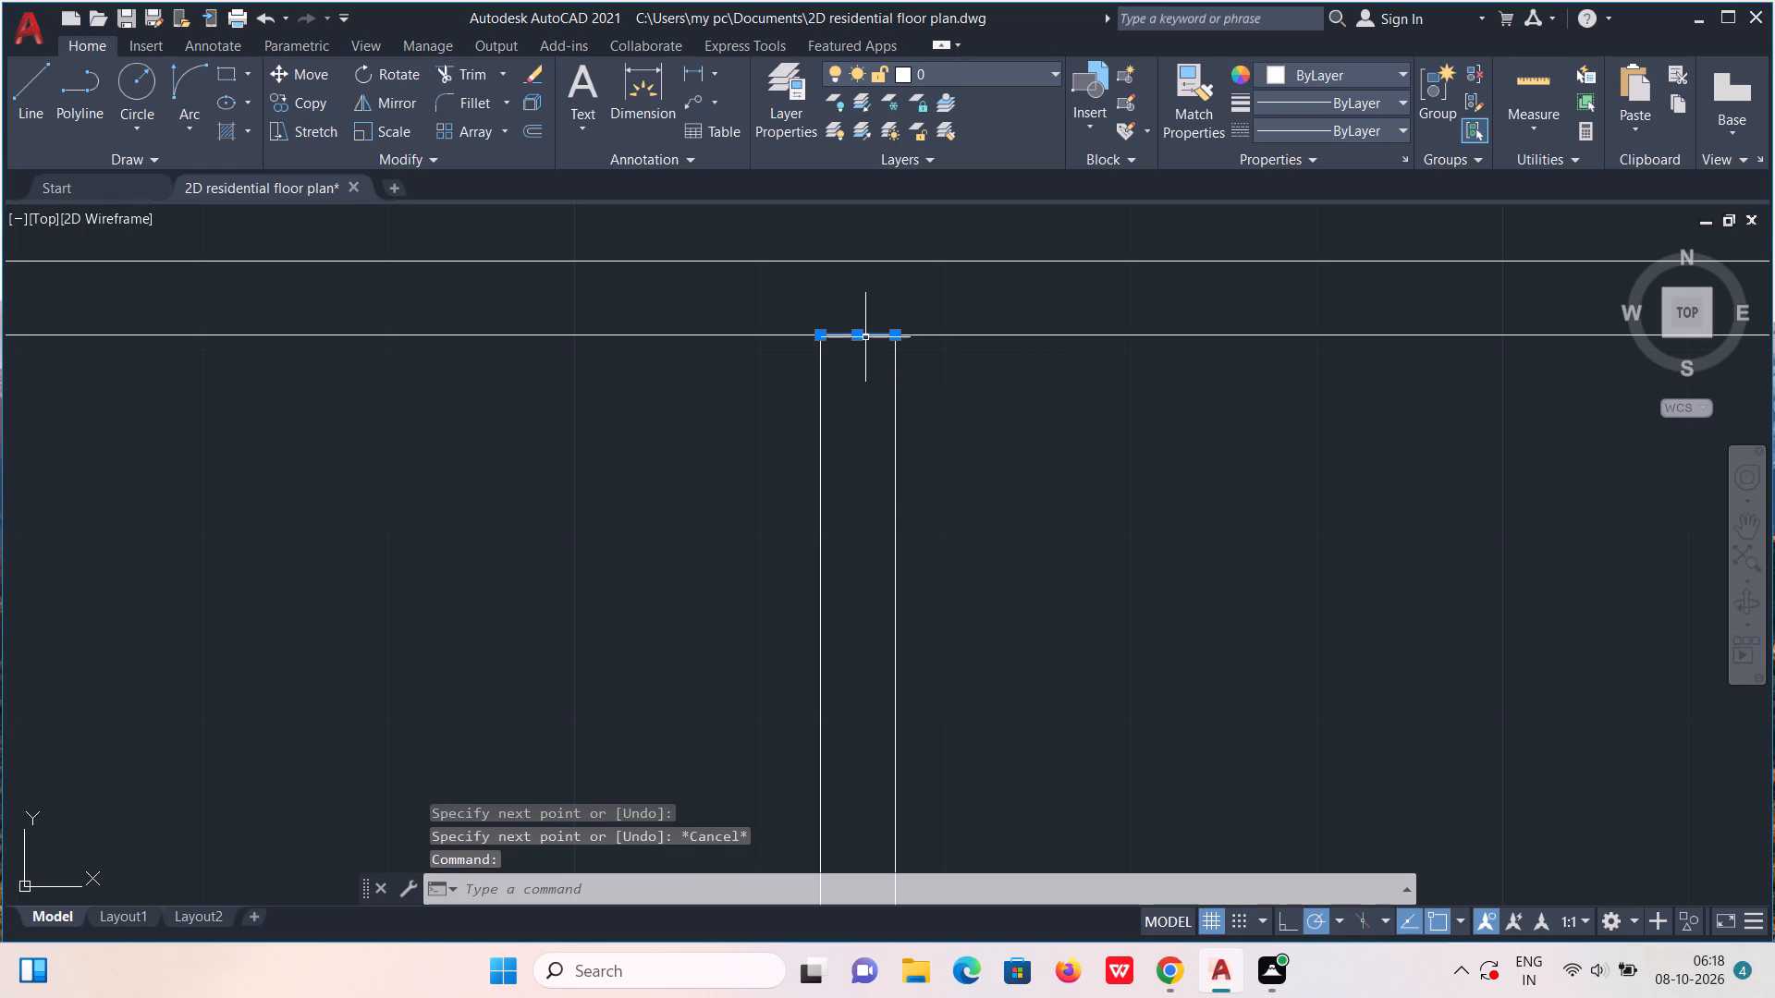
pyautogui.press('m')
pyautogui.press('Return')
pyautogui.click(865, 338)
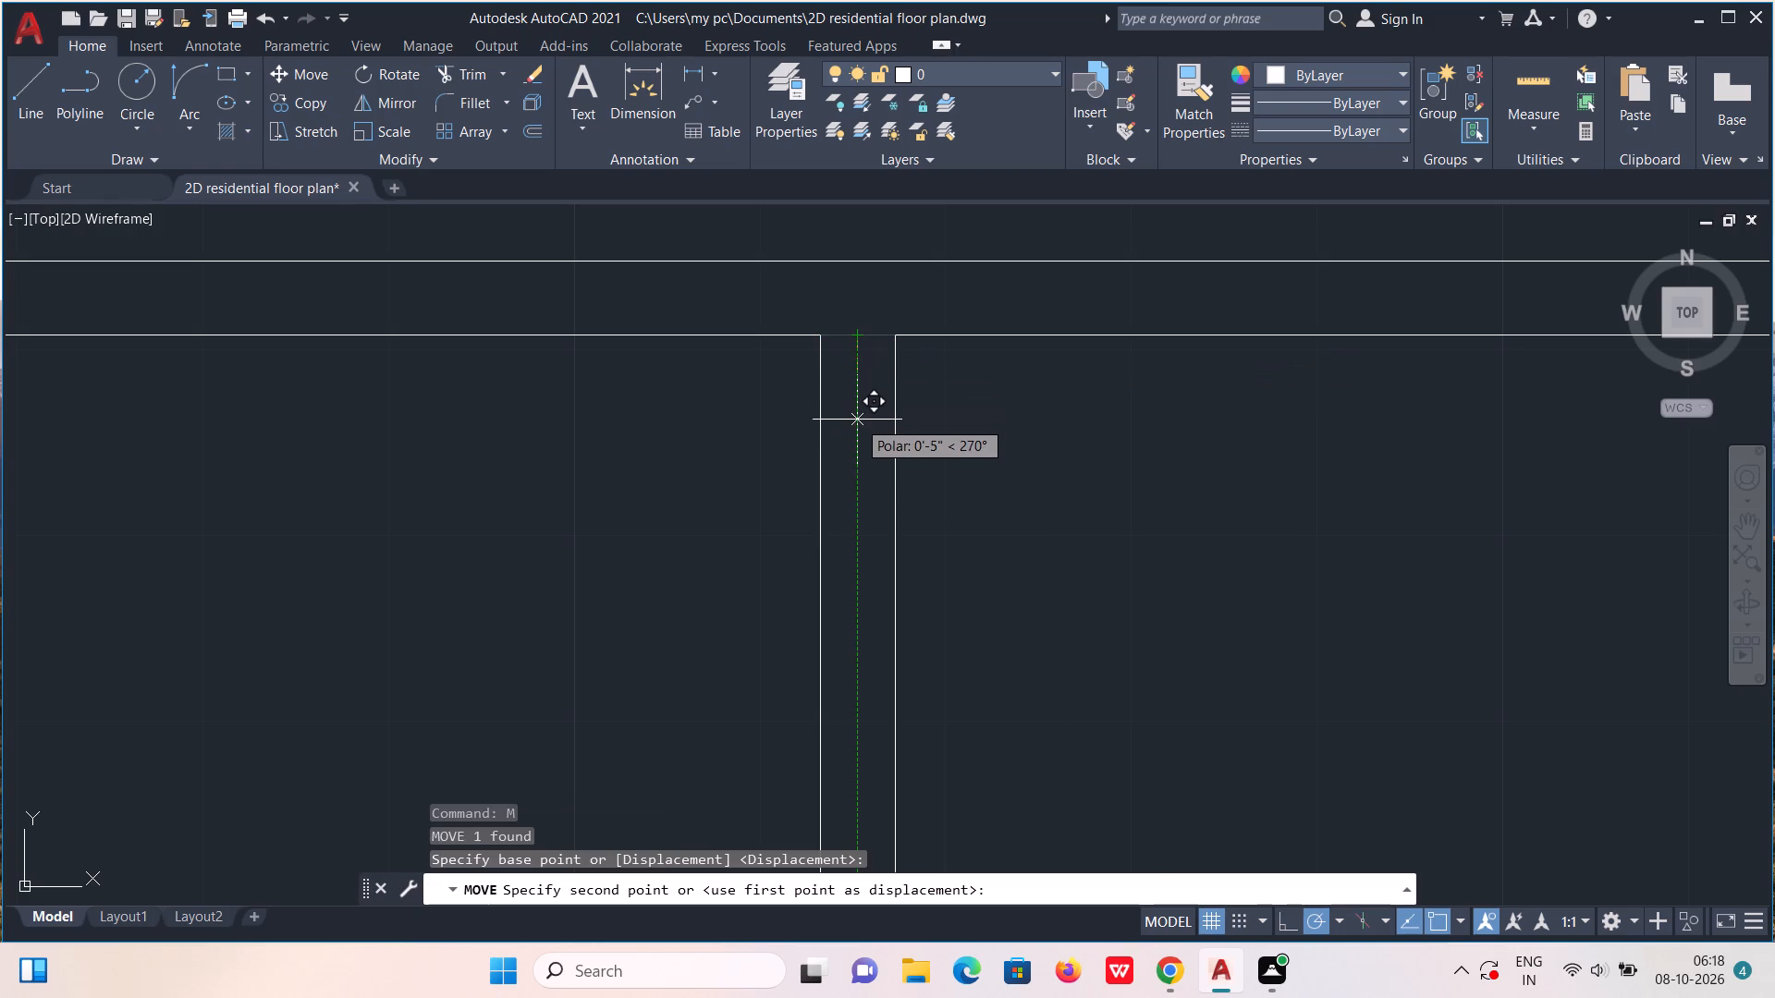
pyautogui.write('3"')
pyautogui.press('Return')
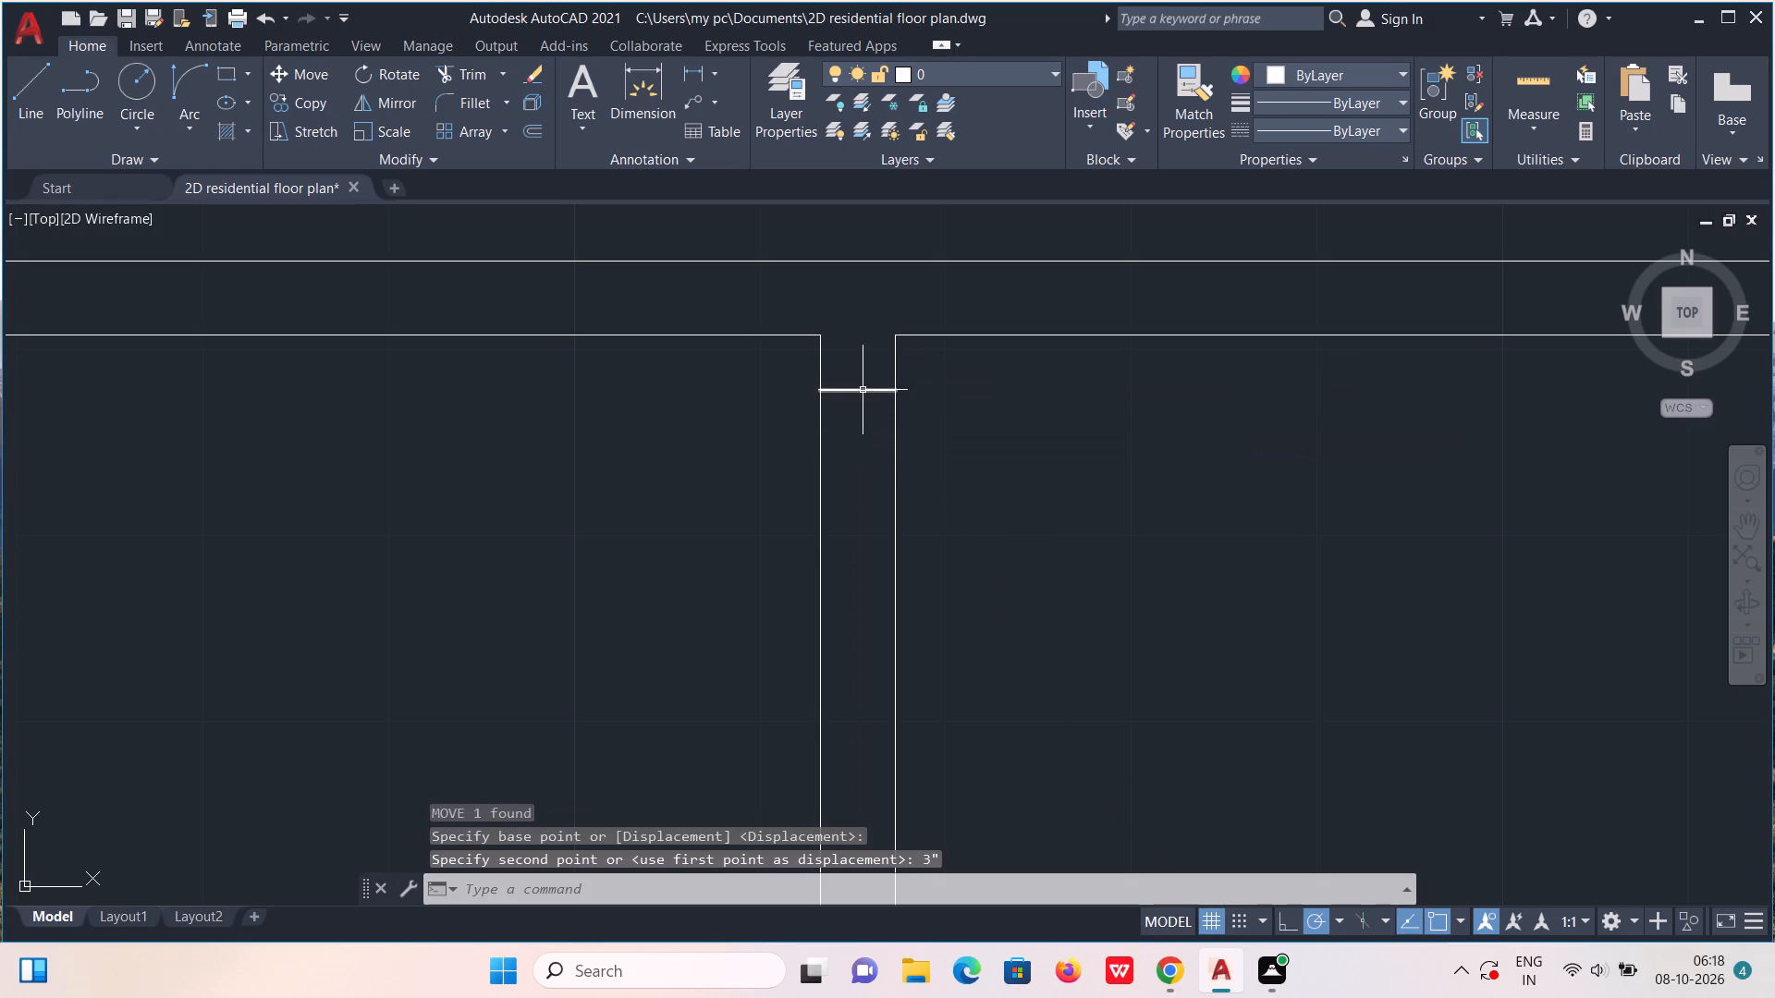
# Copy the jamb line 3' south along the partition to mark the doorway's other side.
pyautogui.click(863, 390)
pyautogui.write('co')
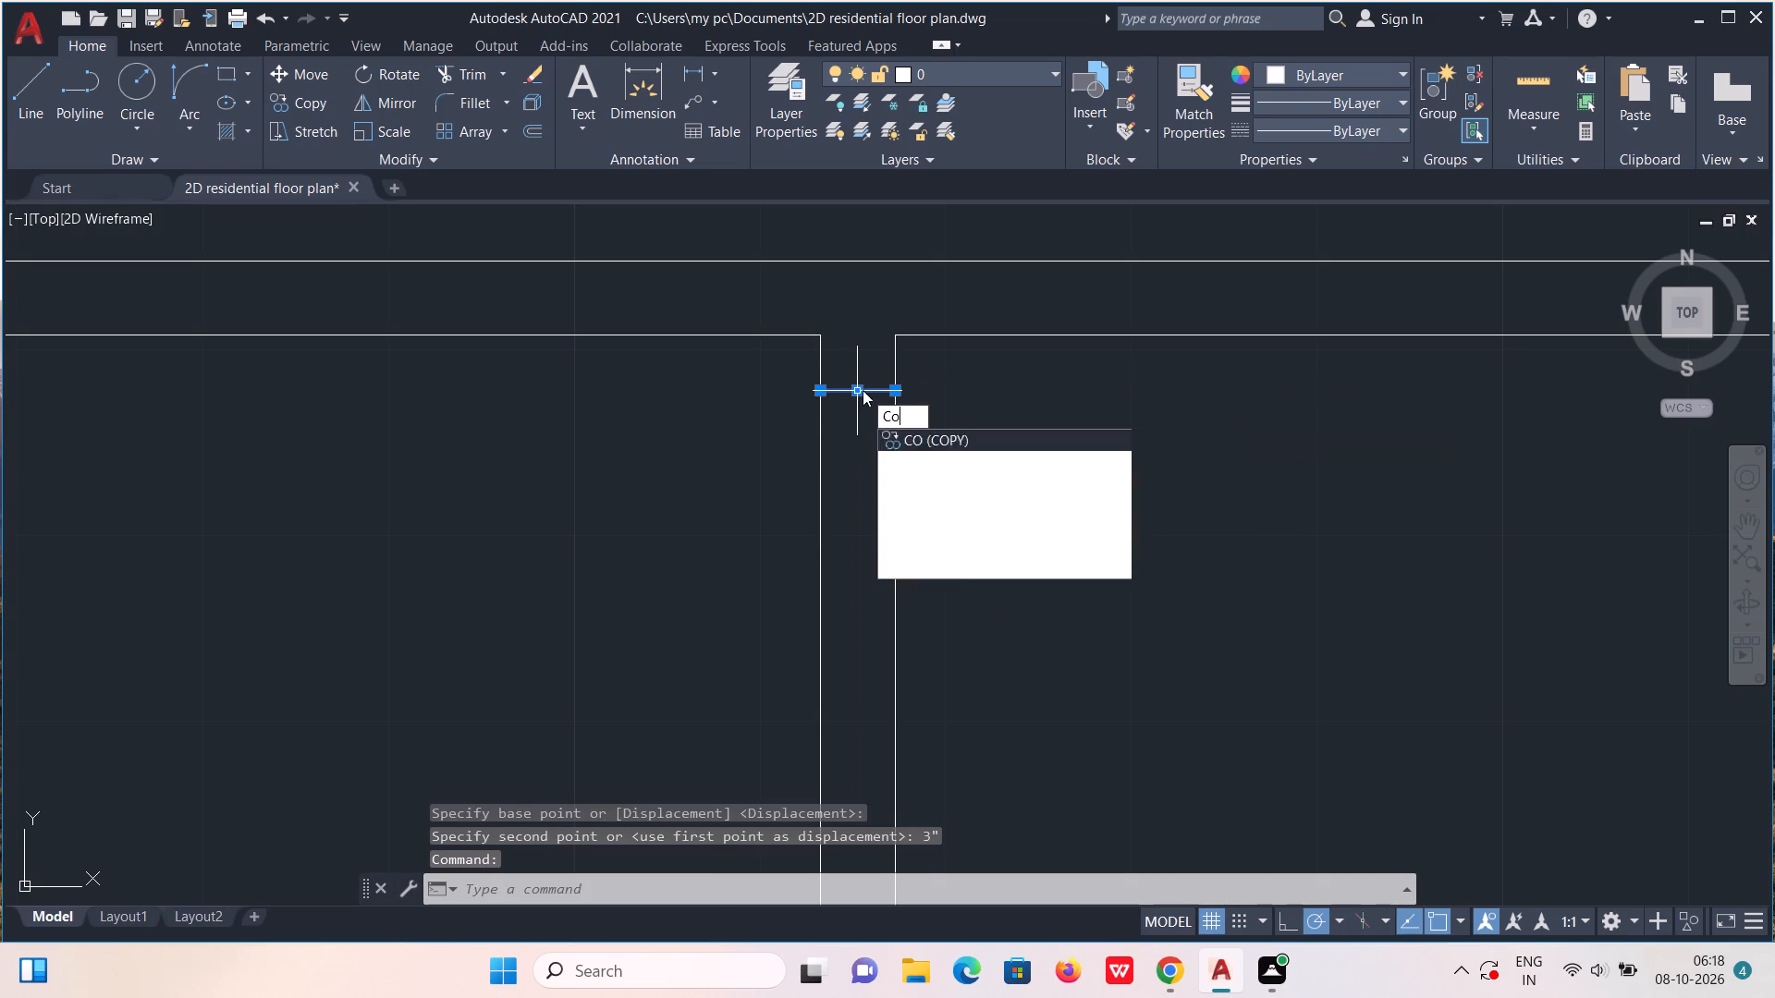
pyautogui.press('Return')
pyautogui.click(863, 390)
pyautogui.write("3'")
pyautogui.press('Return')
pyautogui.scroll(-2, 874, 481)
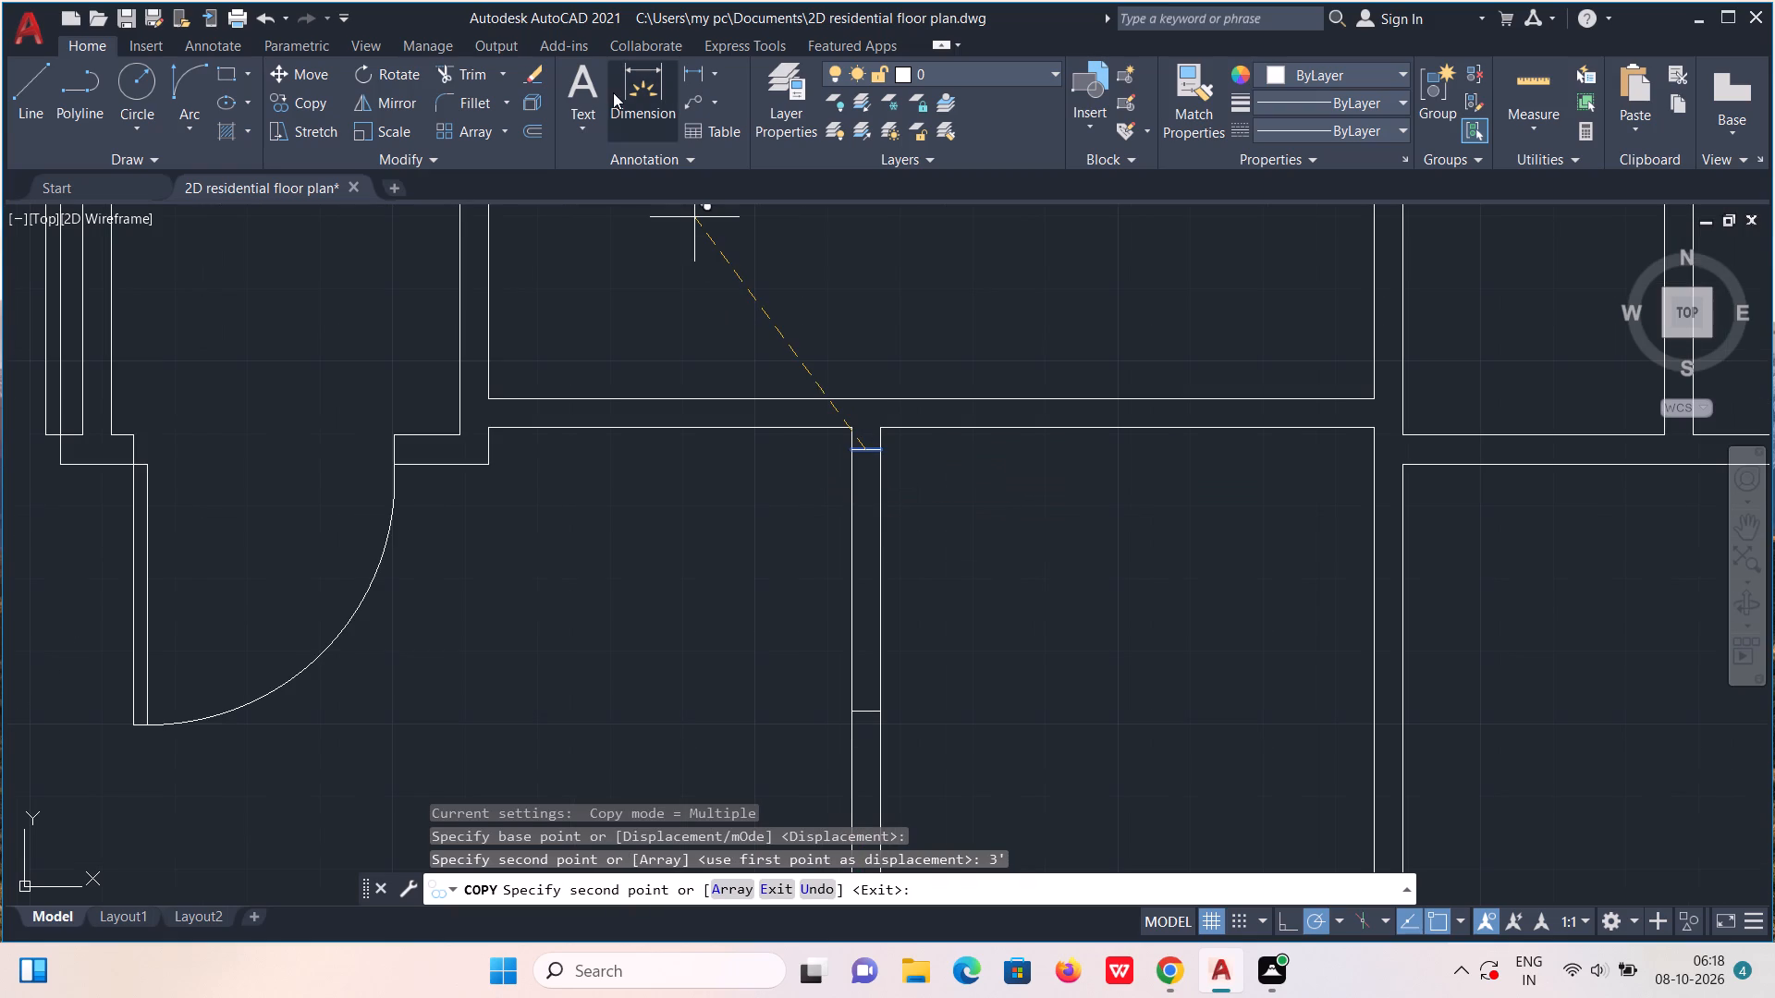
# Trim both partition lines between the two jamb lines to open the 3' doorway.
pyautogui.click(493, 79)
pyautogui.moveTo(776, 589); pyautogui.dragTo(773, 589)
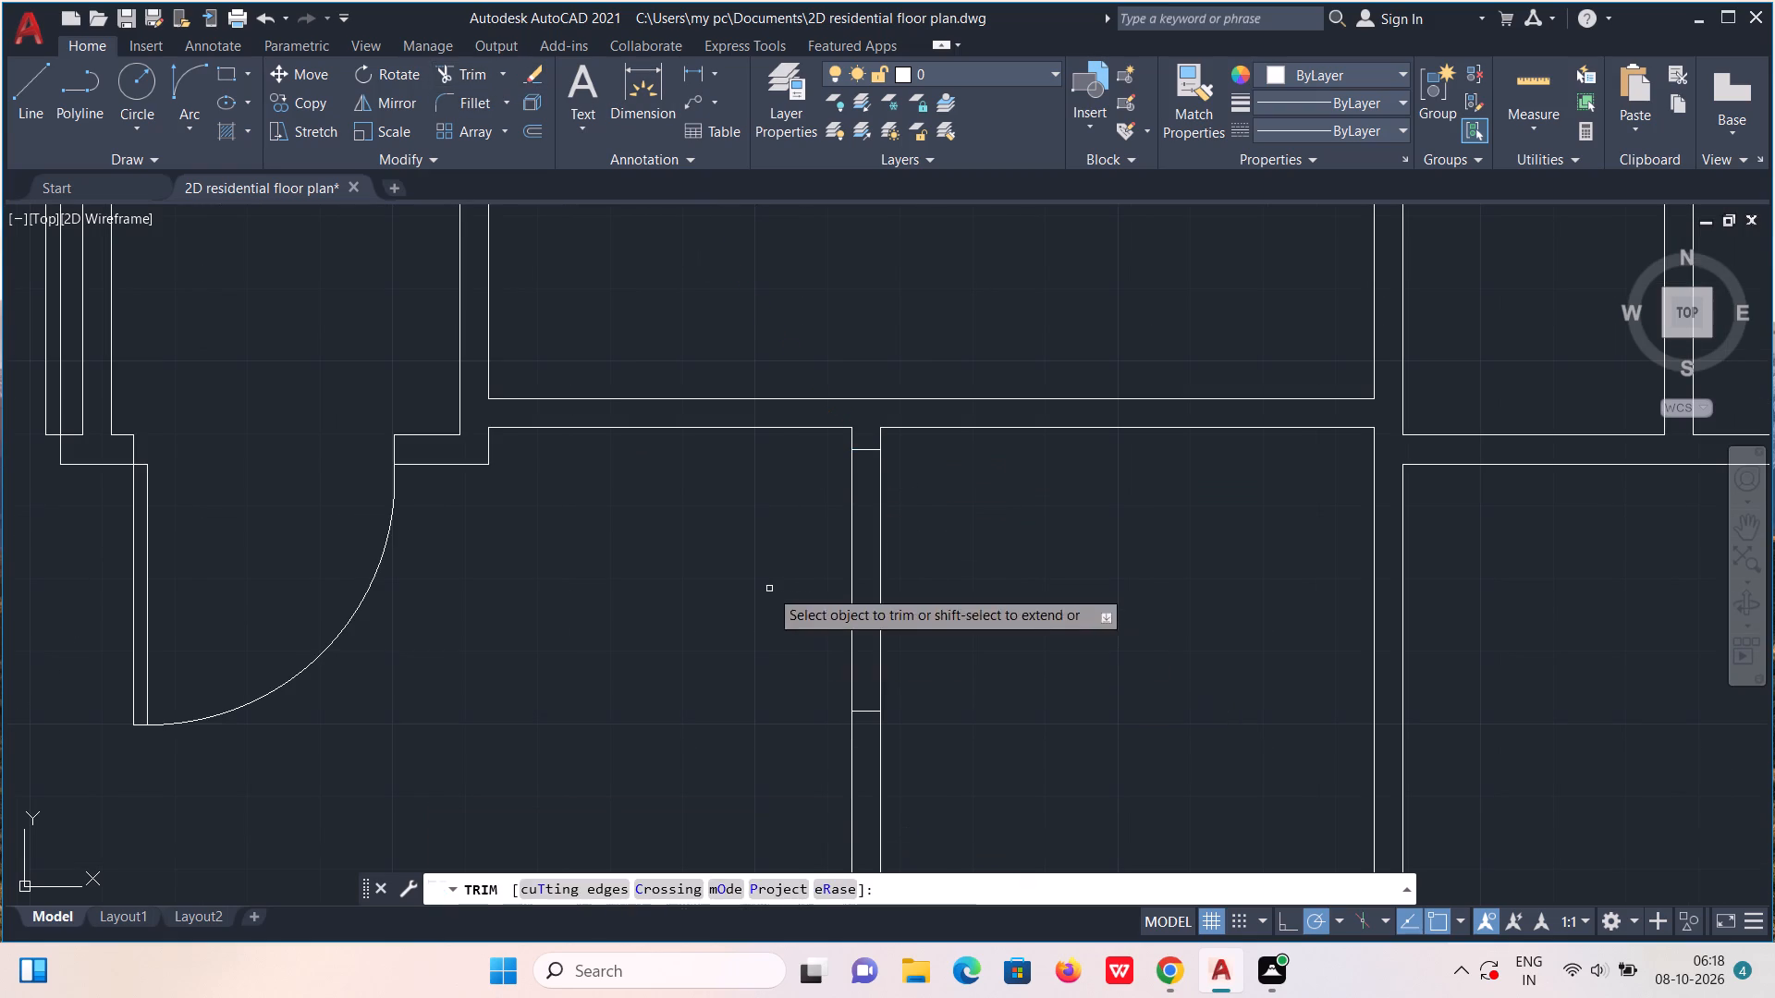
pyautogui.moveTo(773, 589); pyautogui.dragTo(928, 580)
pyautogui.scroll(3, 857, 463)
pyautogui.moveTo(804, 447); pyautogui.dragTo(860, 444)
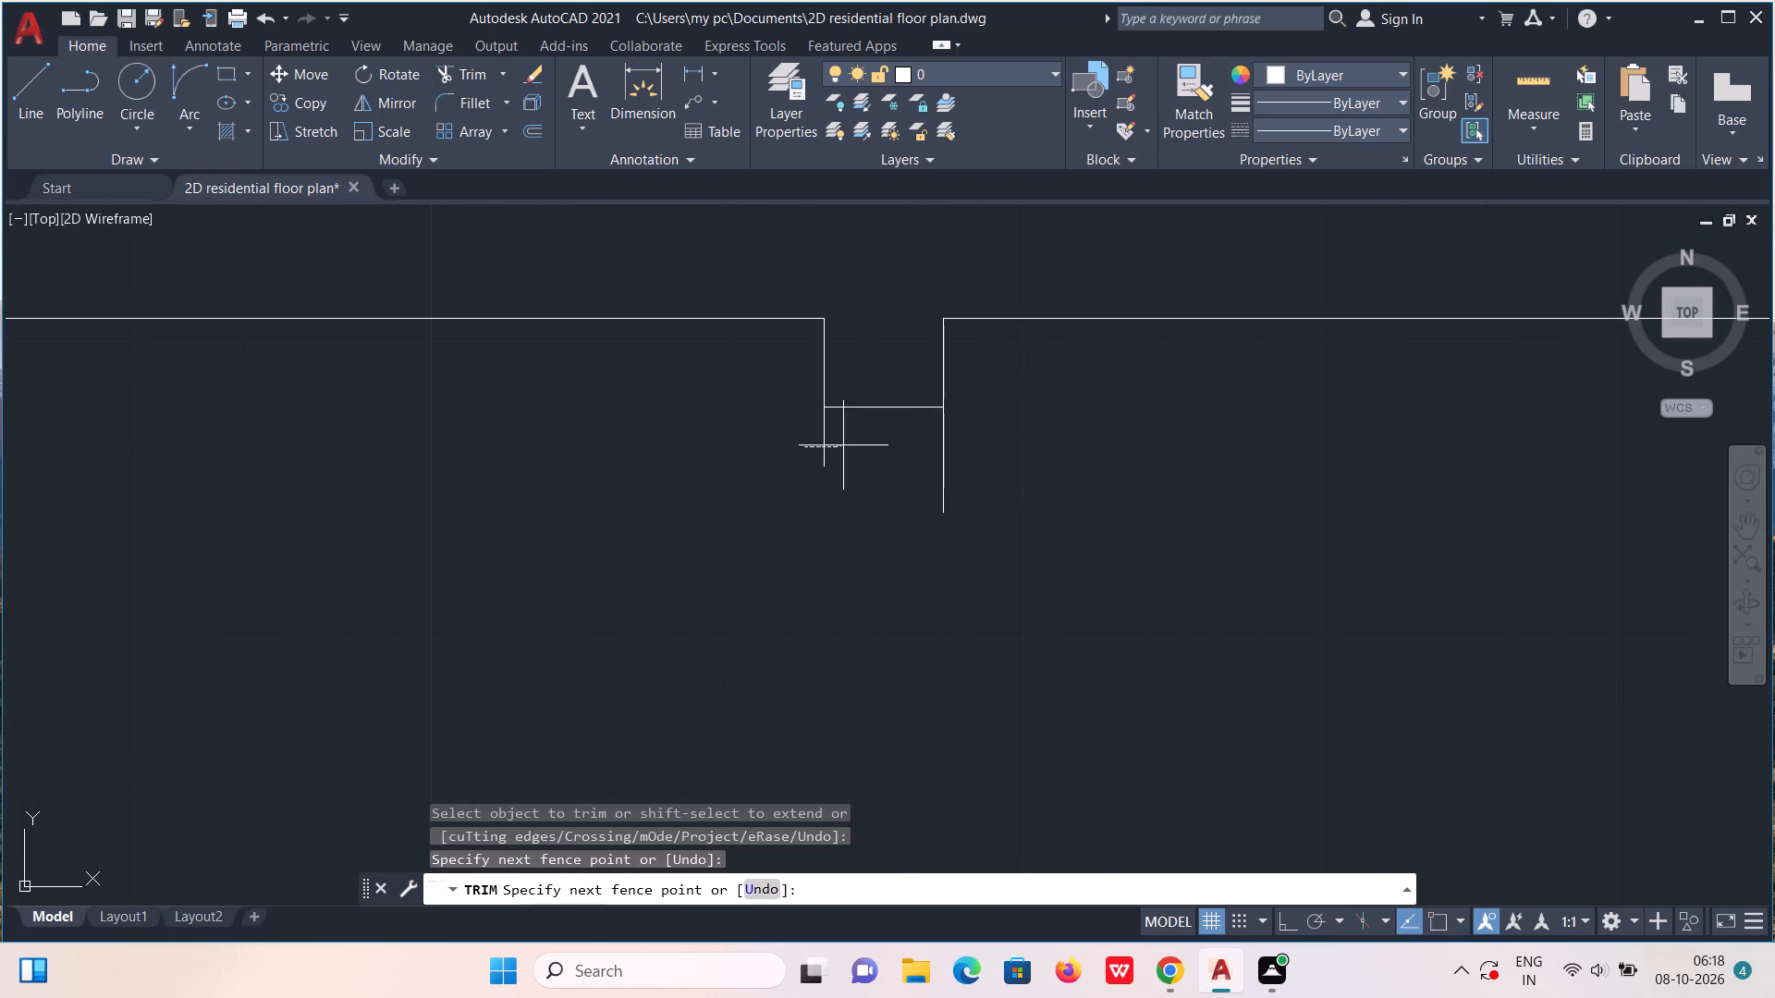
pyautogui.moveTo(860, 444); pyautogui.dragTo(1013, 439)
pyautogui.scroll(-3, 1013, 439)
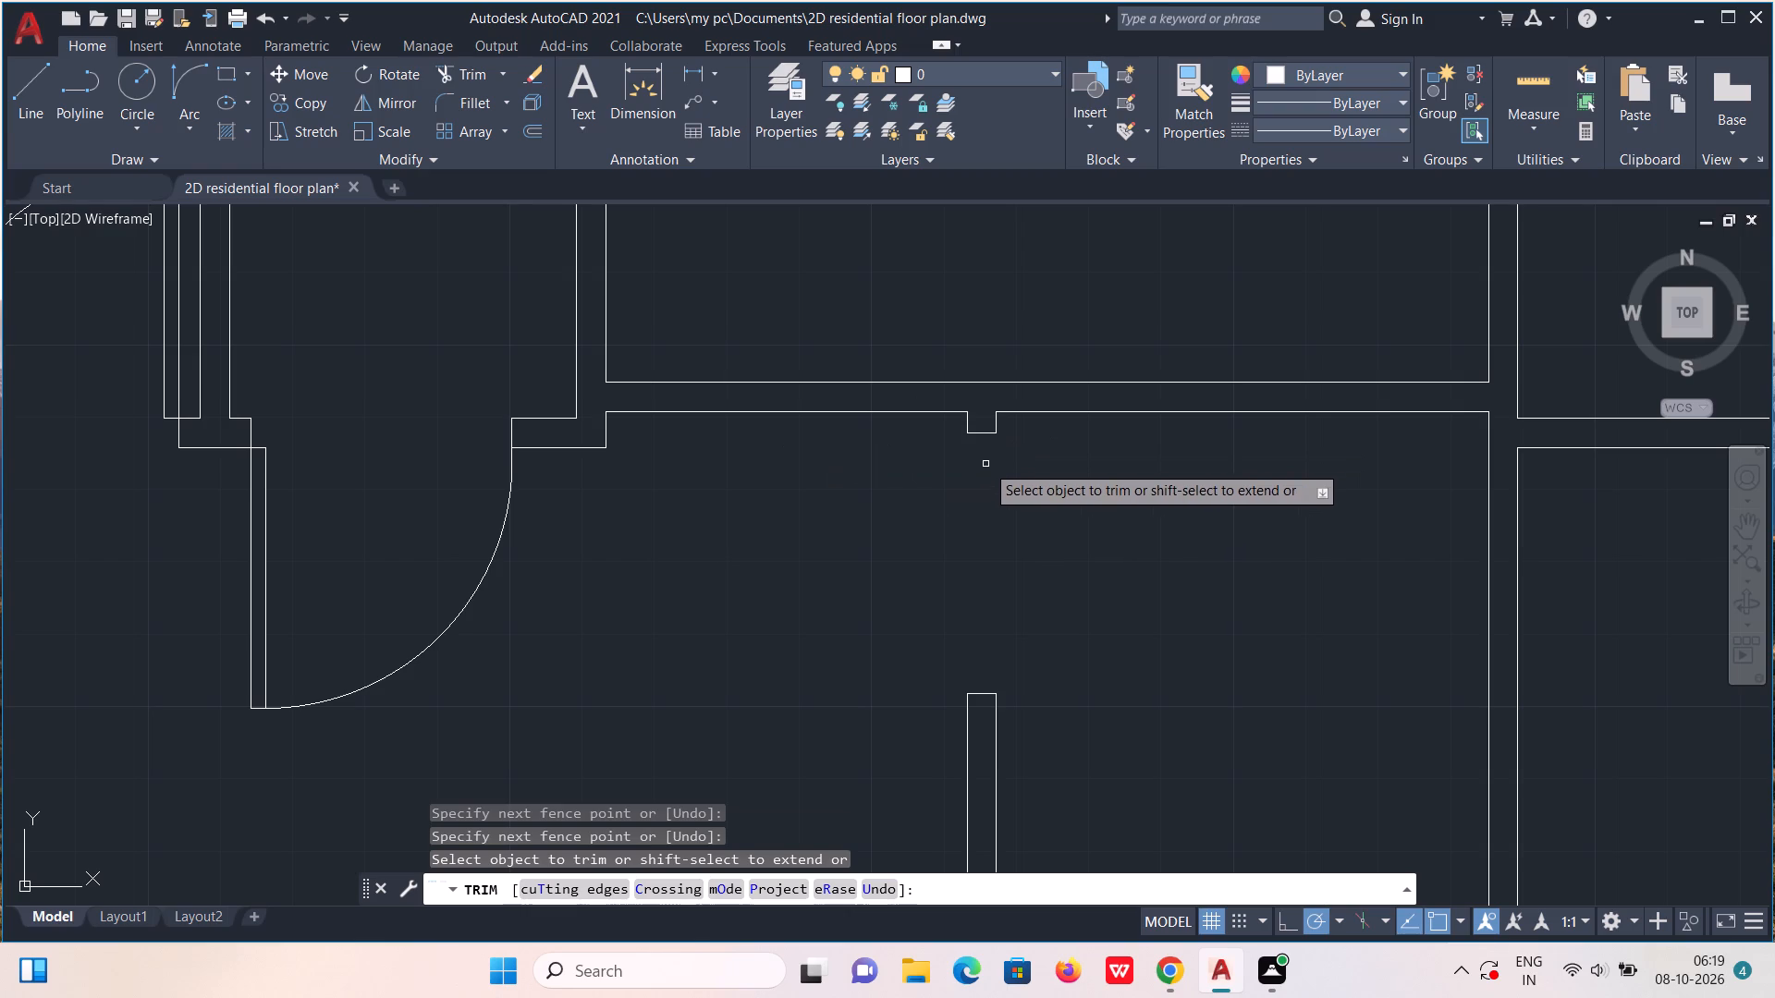
# Draw a 3' by 2" door leaf running east from the east corner of the new doorway's north jamb.
pyautogui.press('Escape')
pyautogui.press('l')
pyautogui.press('Return')
pyautogui.scroll(1, 980, 452)
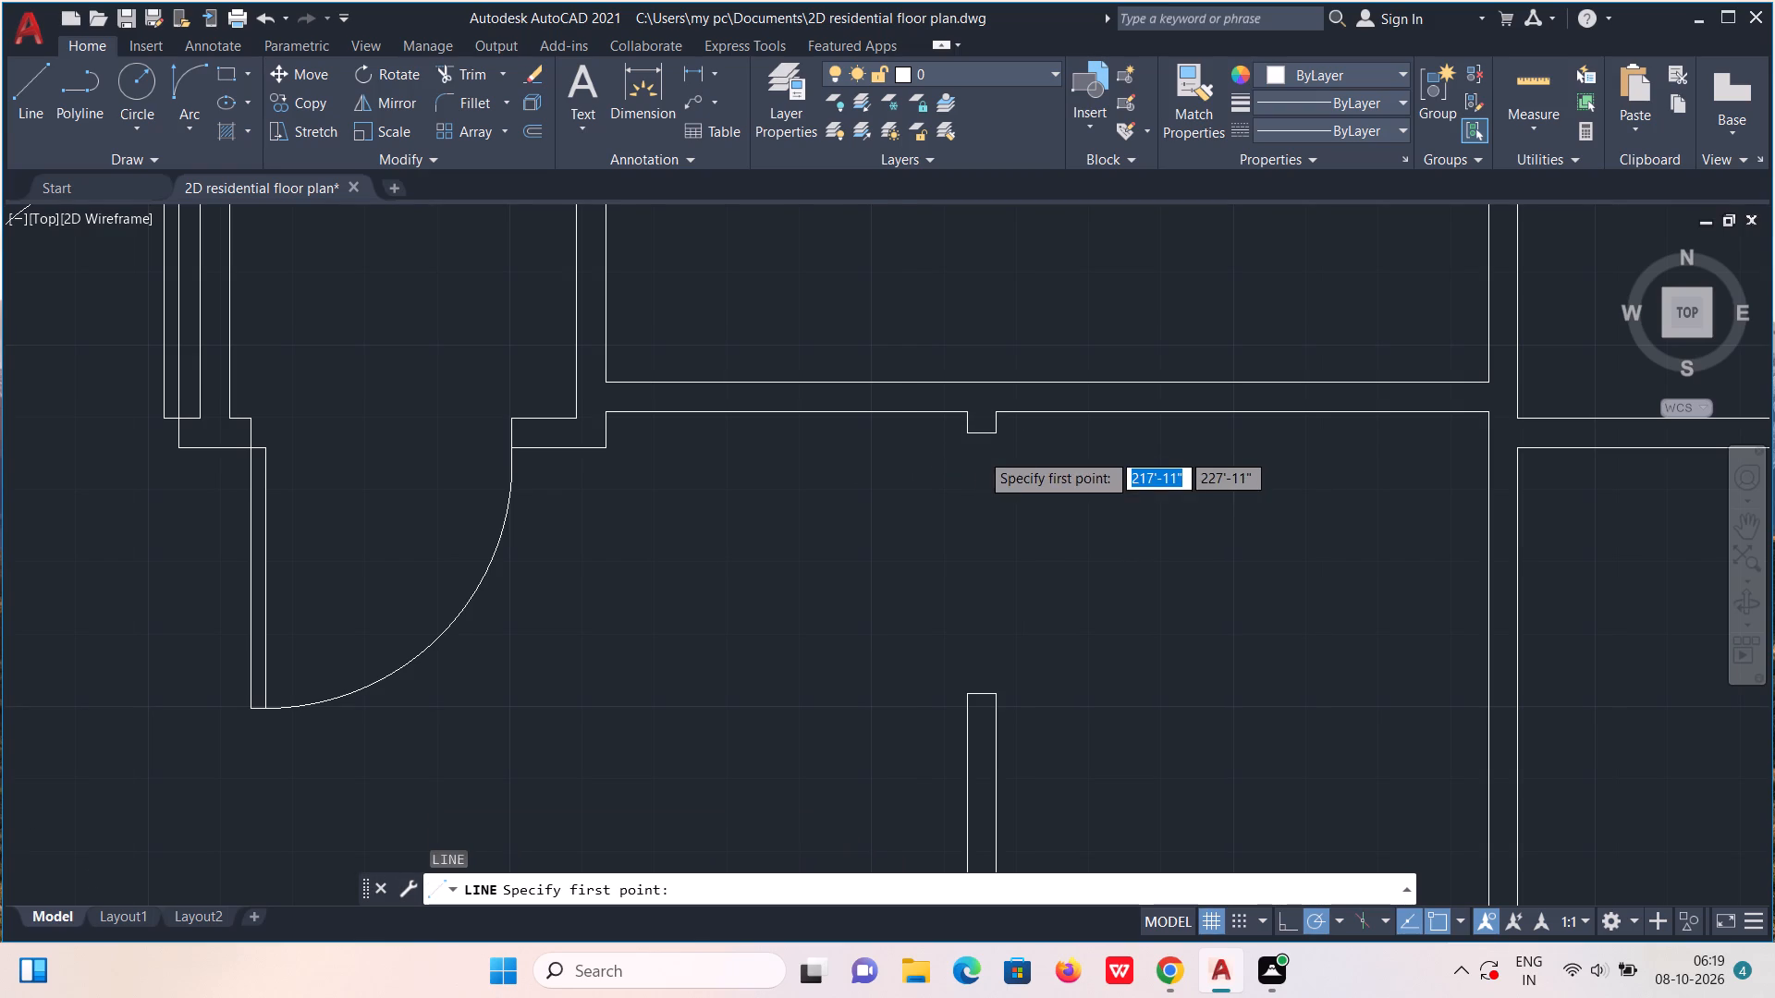
pyautogui.scroll(3, 980, 452)
pyautogui.click(1094, 322)
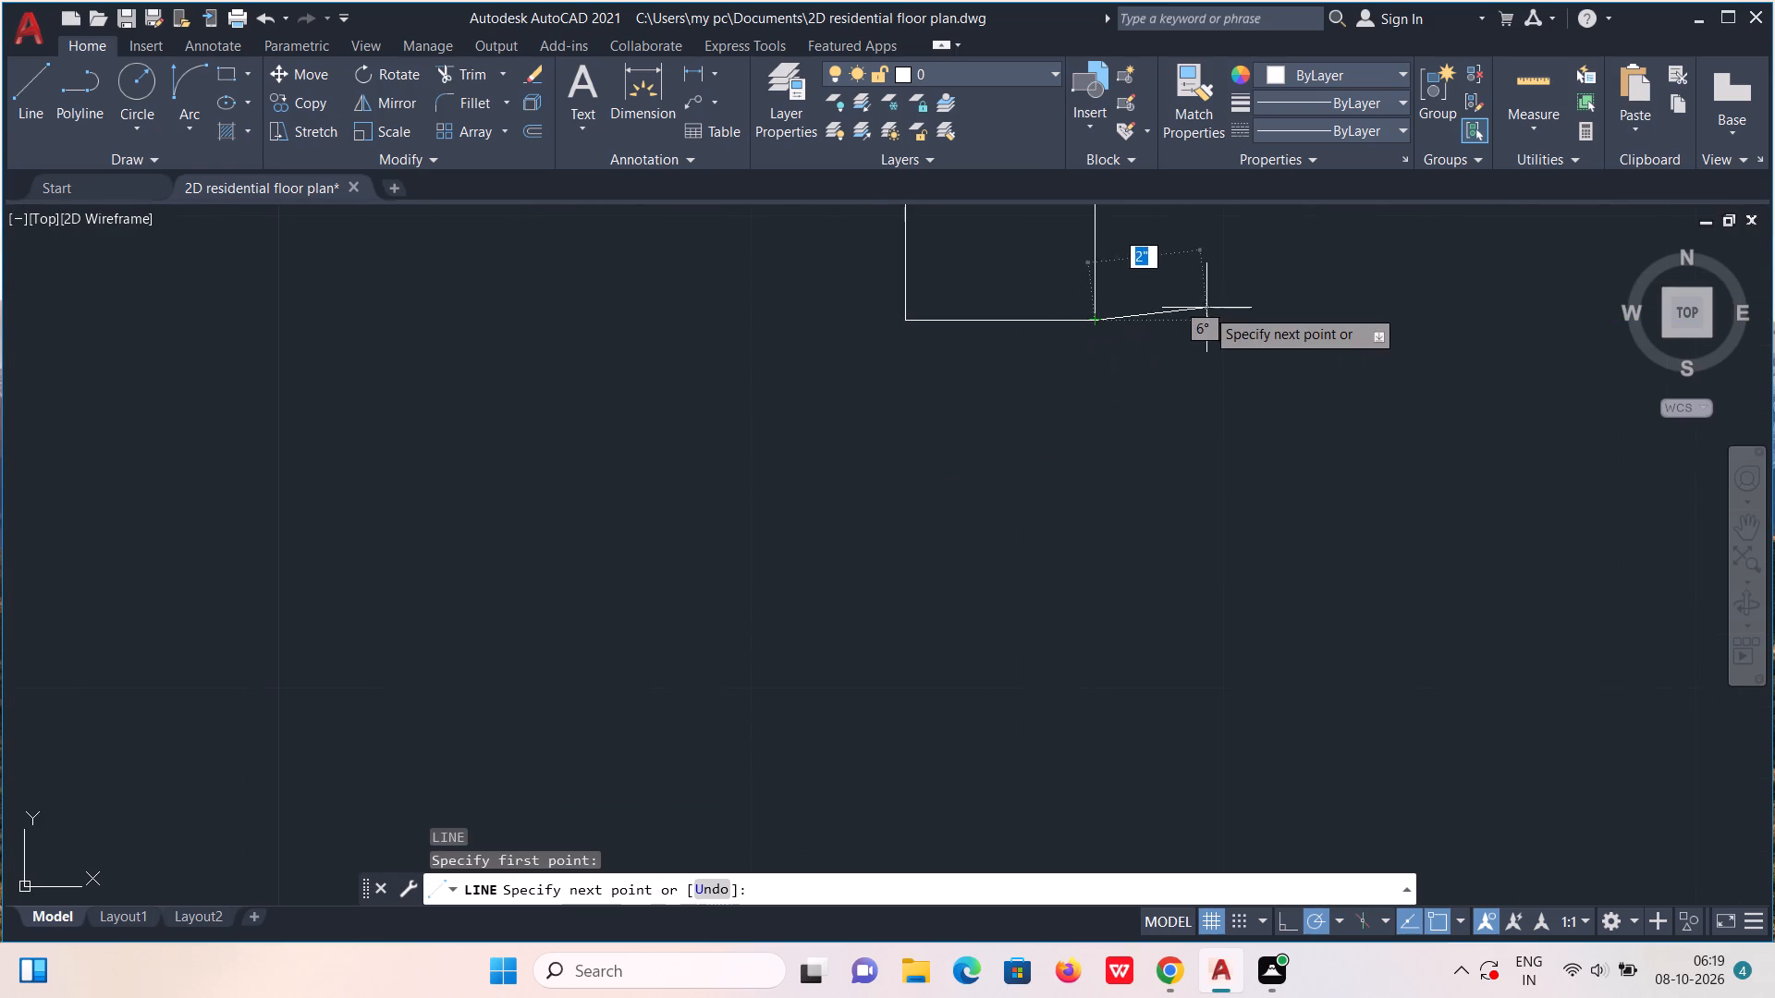
pyautogui.write("3'")
pyautogui.press('Return')
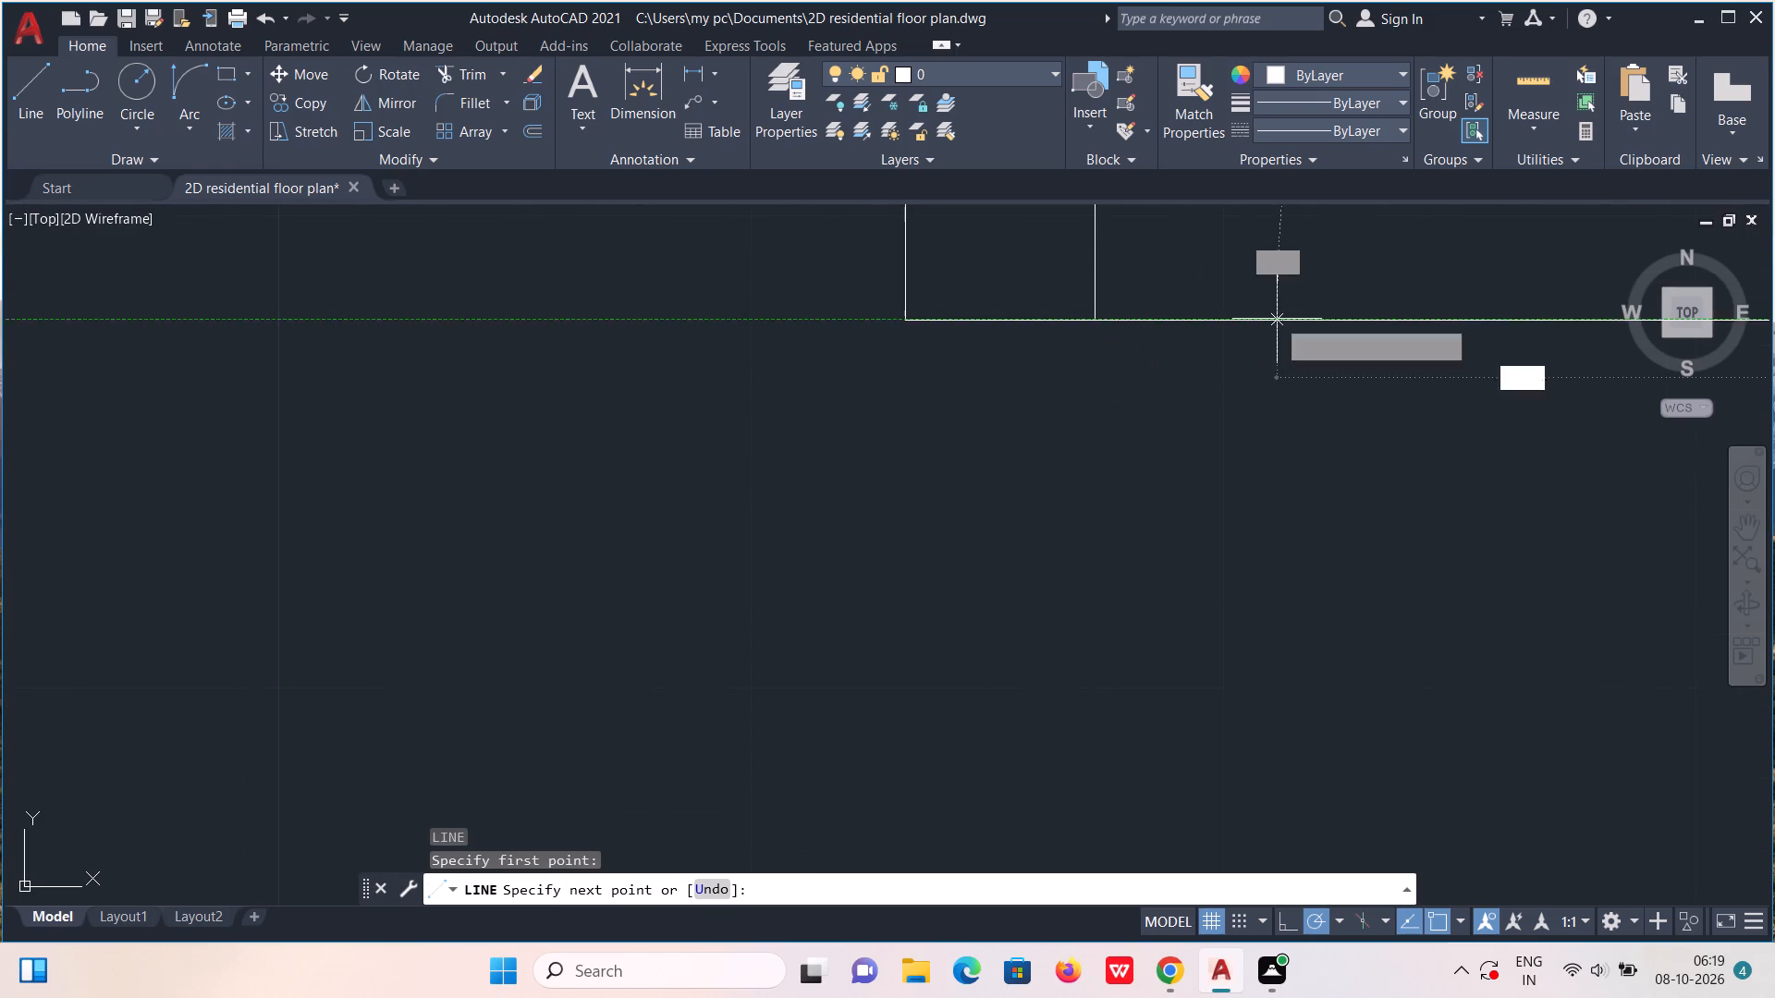
pyautogui.scroll(-3, 1277, 355)
pyautogui.moveTo(1319, 516); pyautogui.dragTo(917, 654, button='middle')
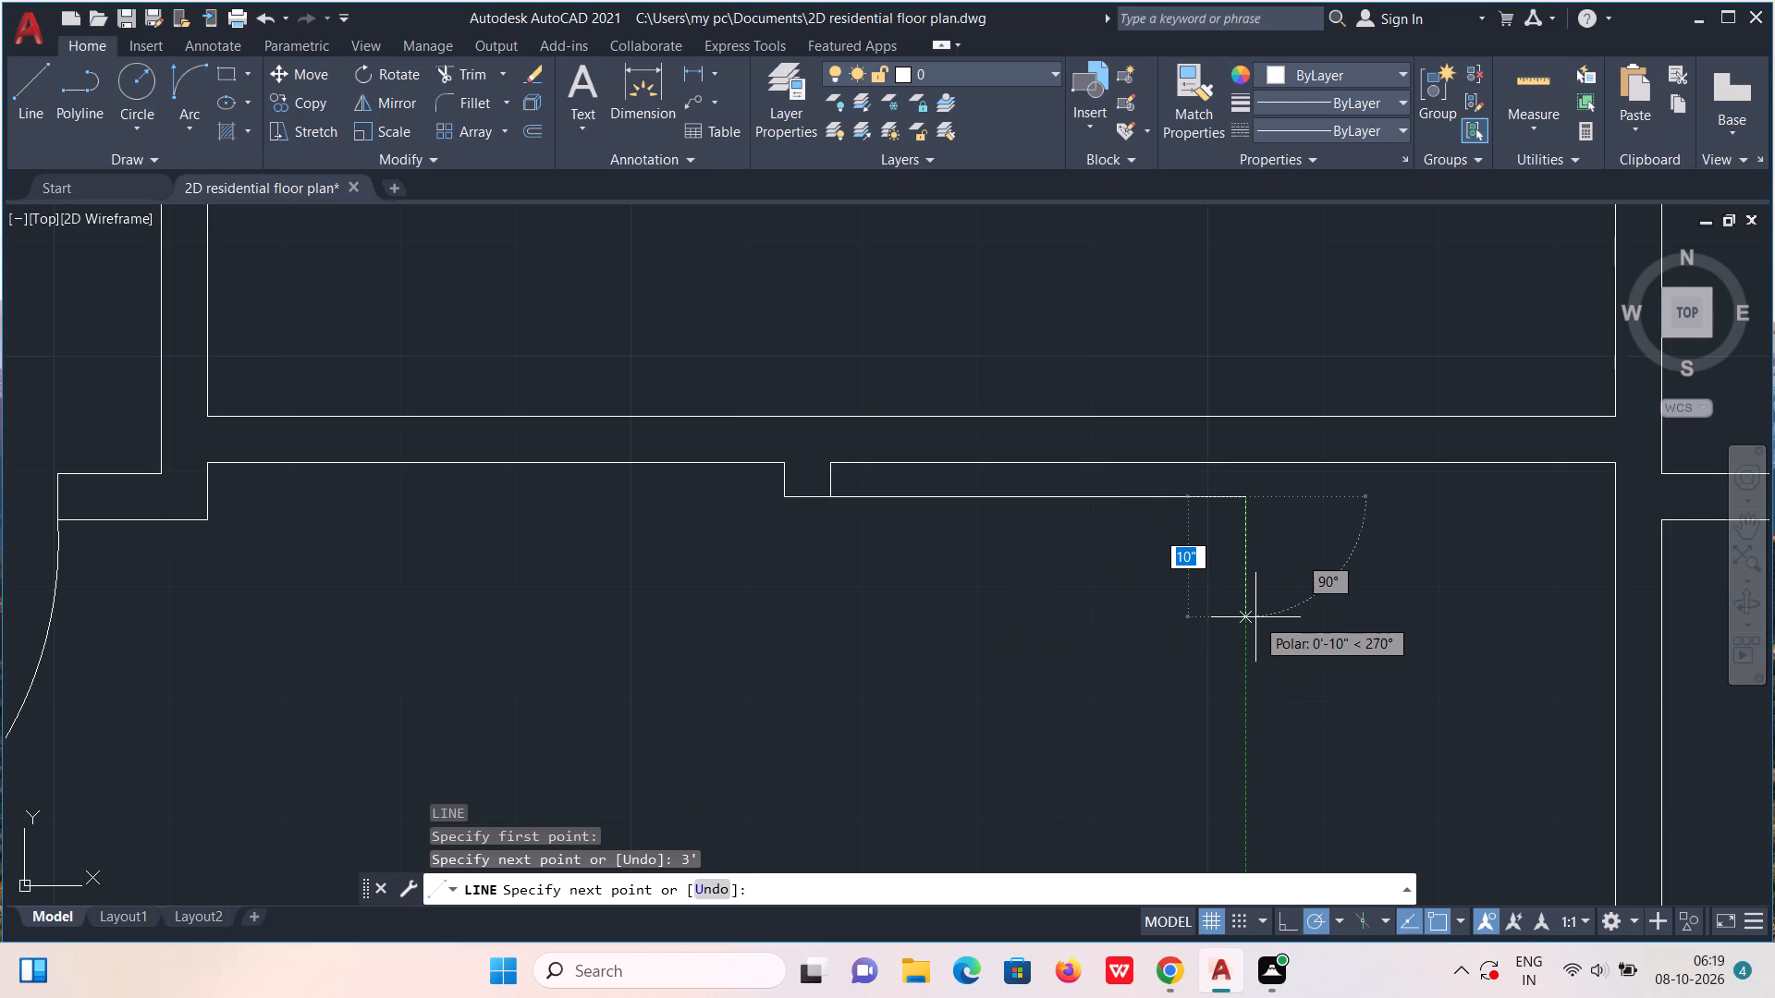
pyautogui.write('2"')
pyautogui.press('Return')
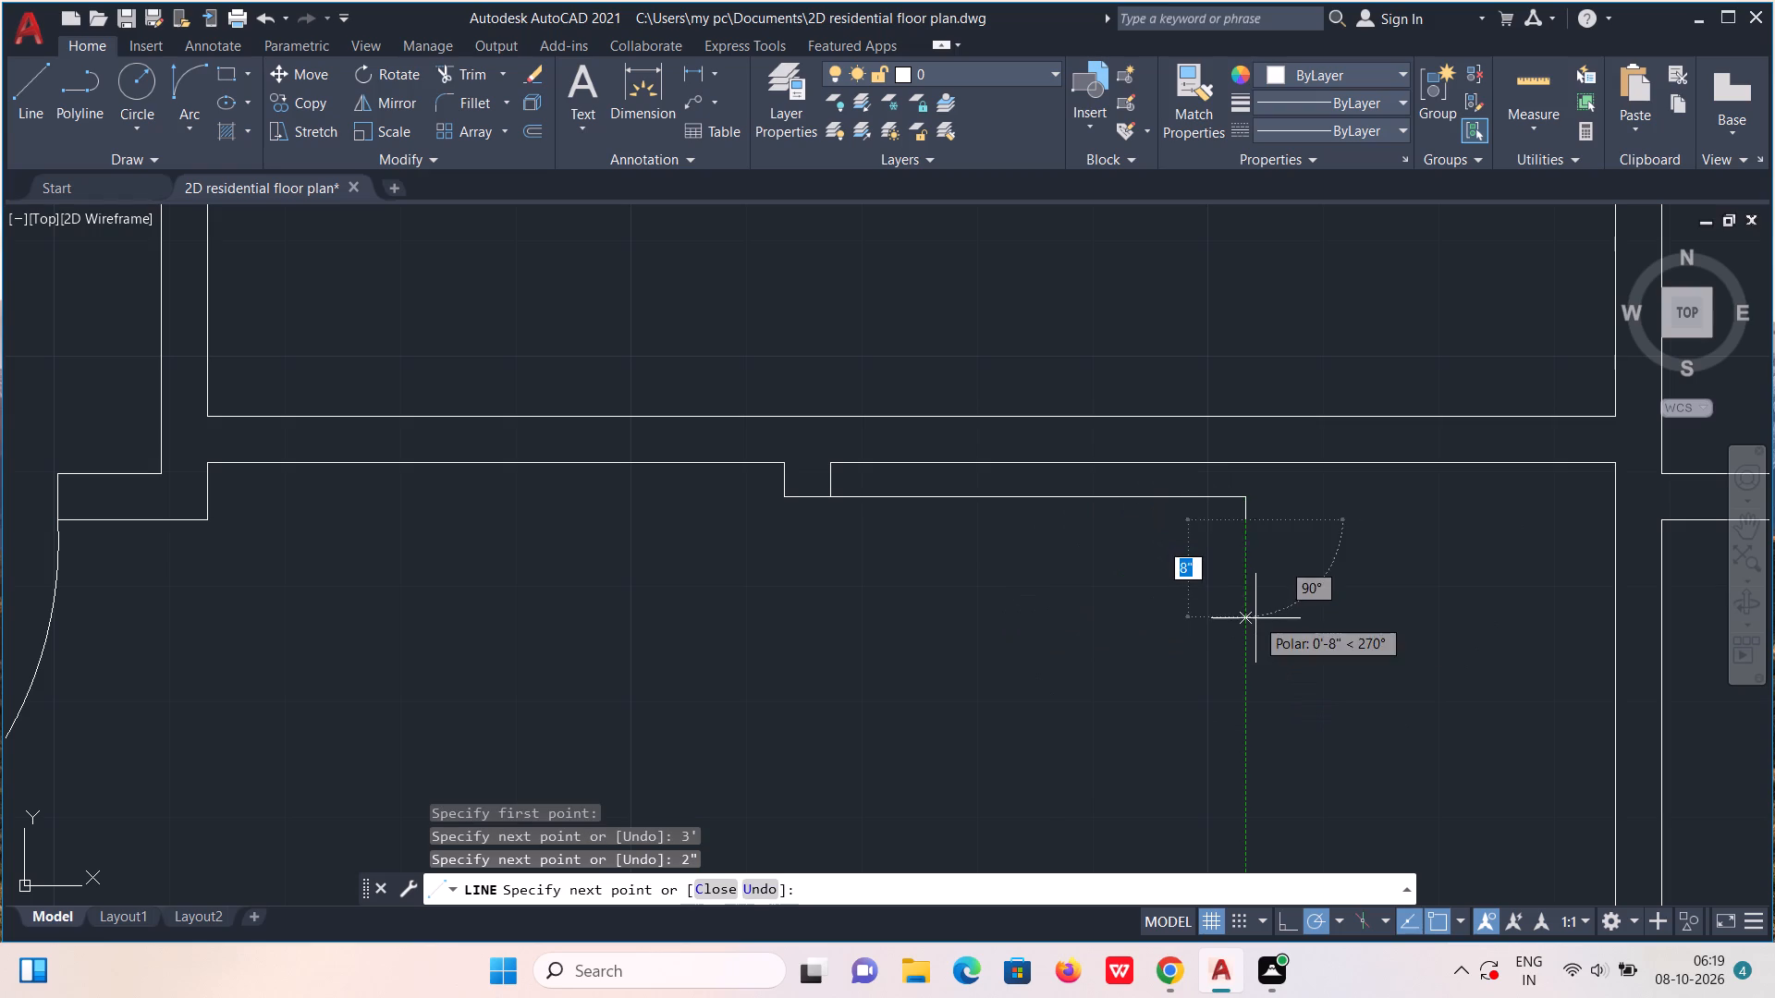
pyautogui.scroll(3, 831, 529)
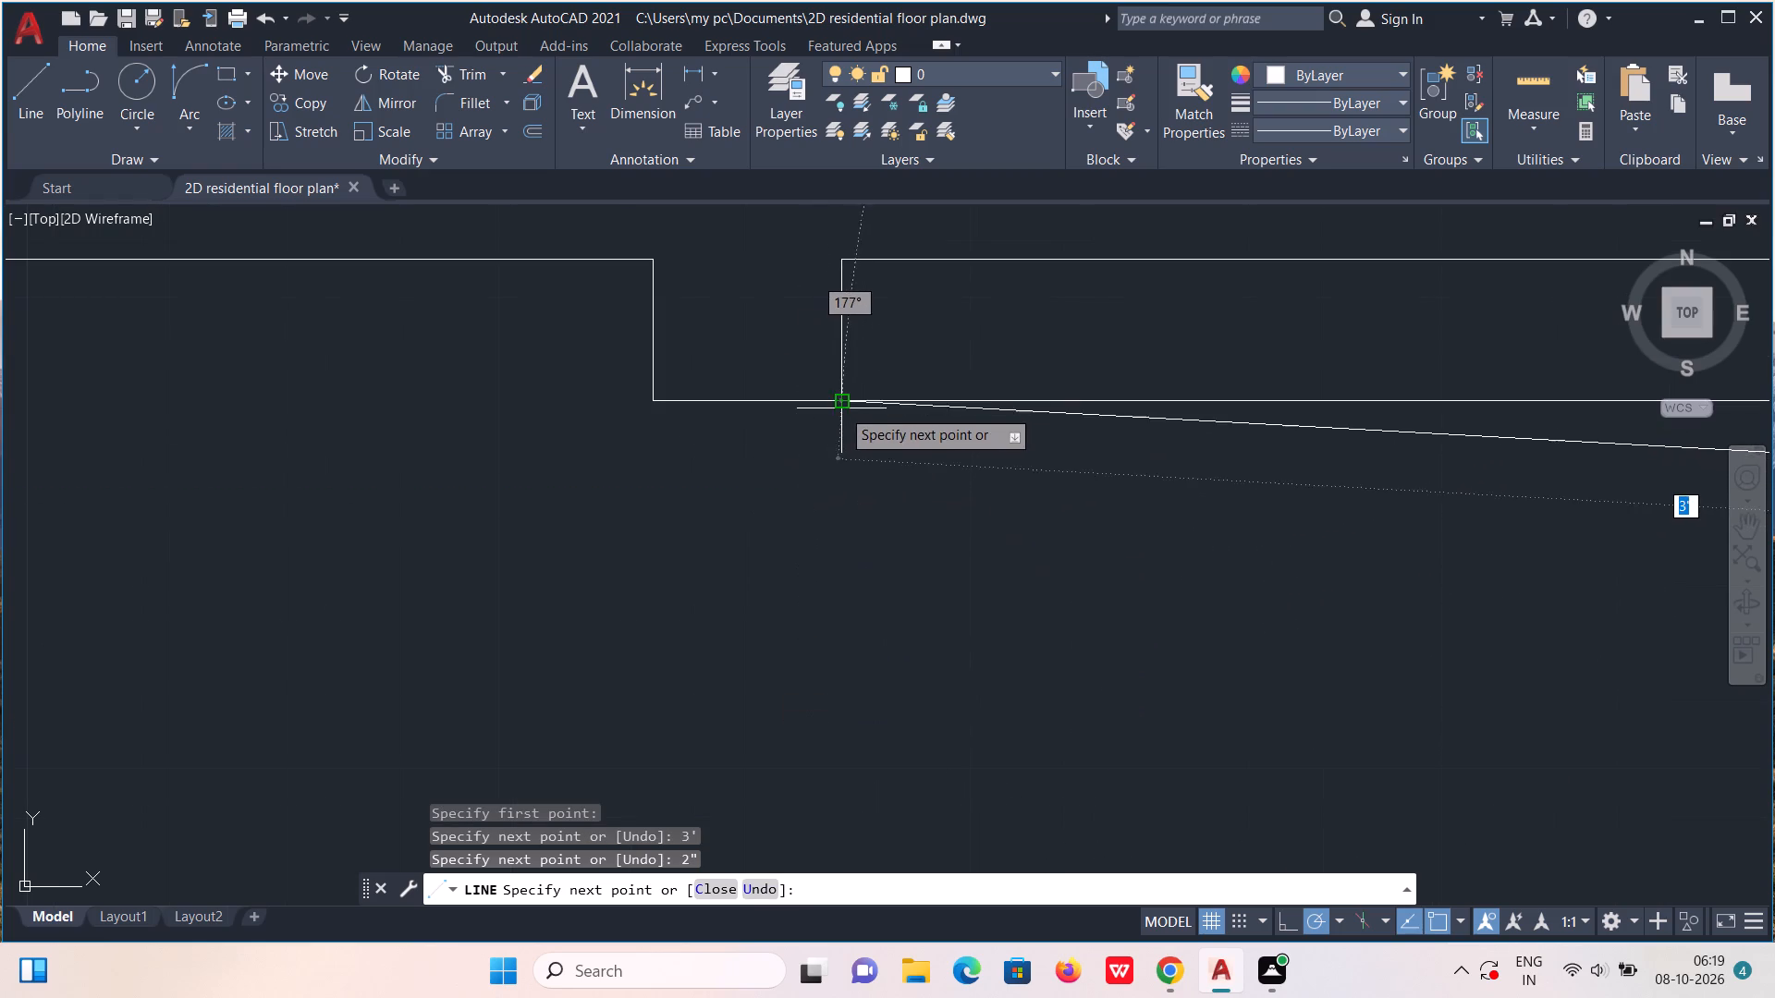
pyautogui.click(841, 498)
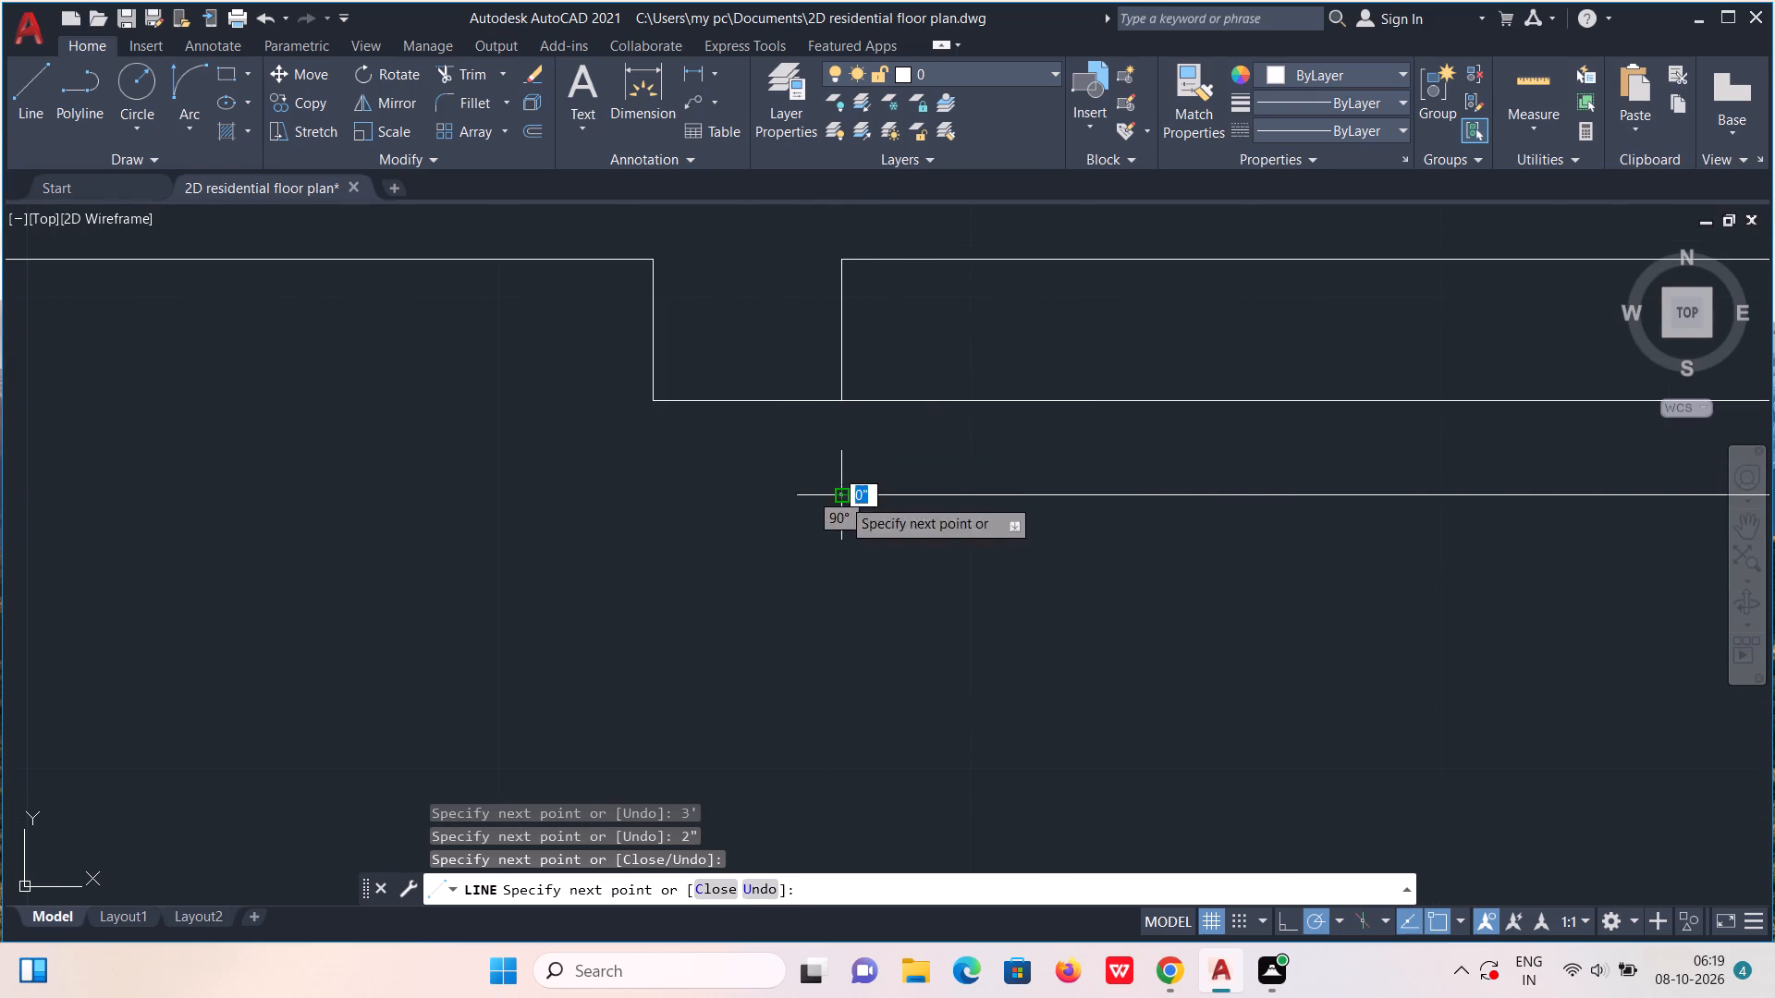
pyautogui.click(841, 399)
pyautogui.press('Escape')
pyautogui.scroll(-4, 841, 399)
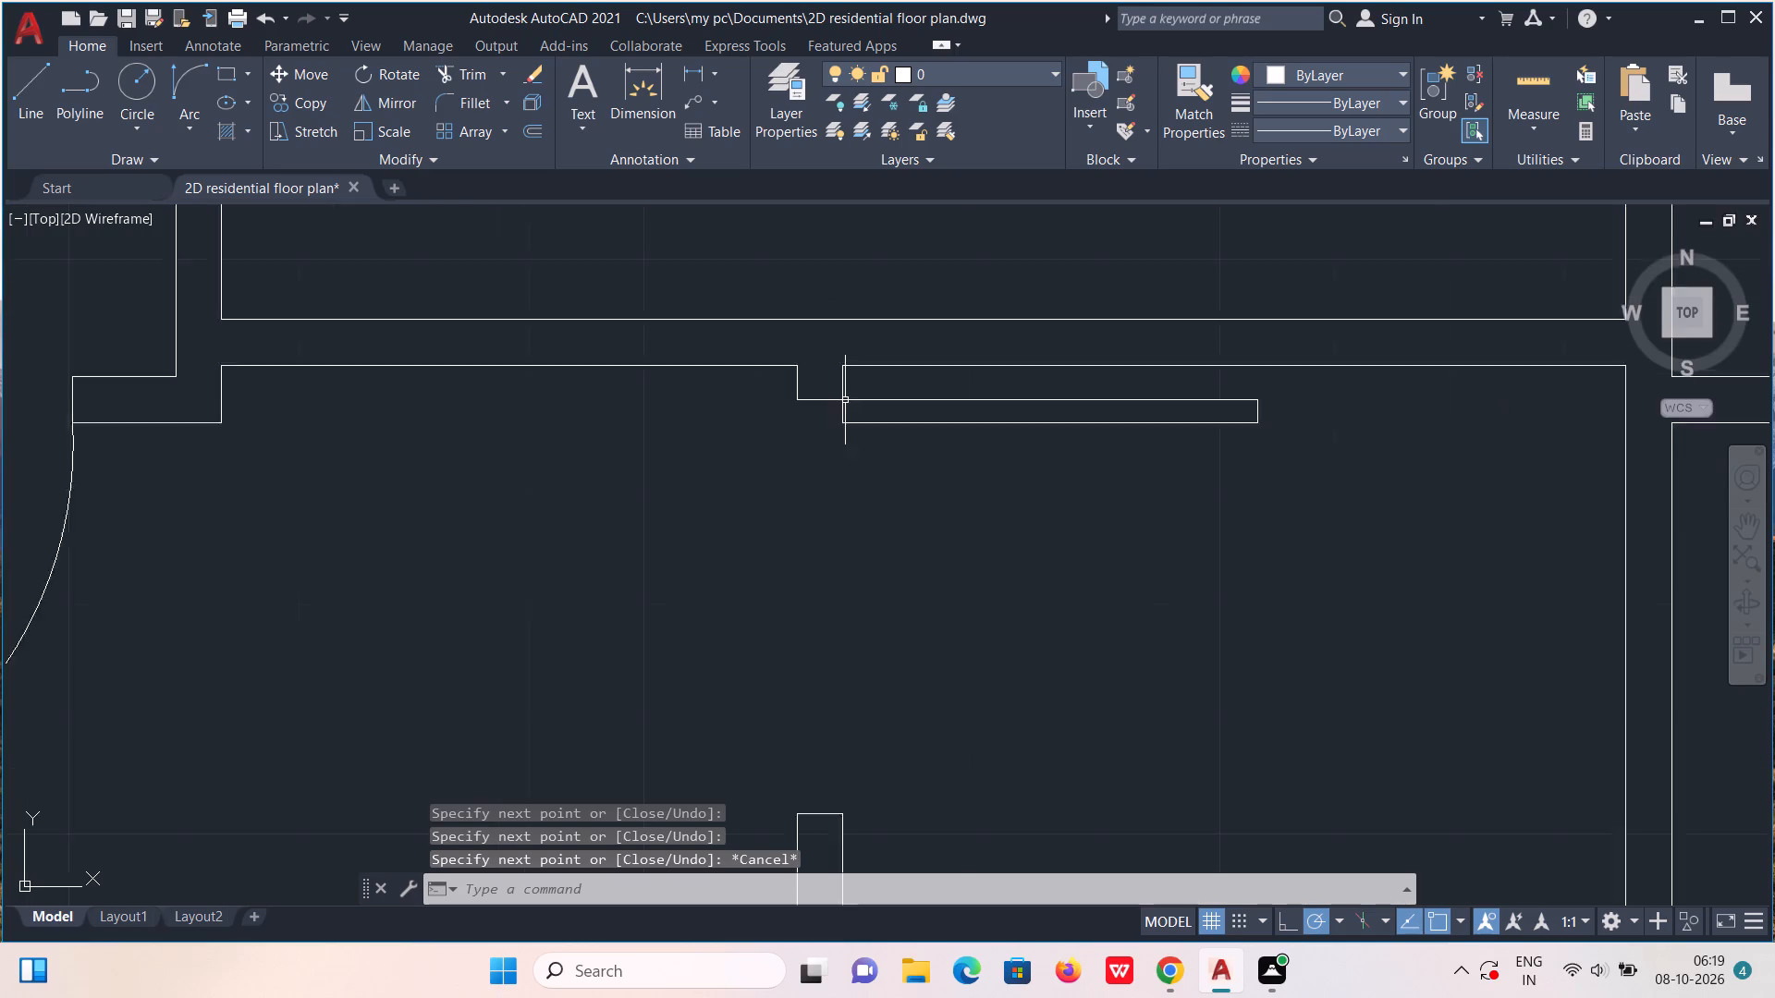
# Draw the door's swing arc from the south jamb's east corner to the leaf's free end, with an eastward start tangent.
pyautogui.click(385, 73)
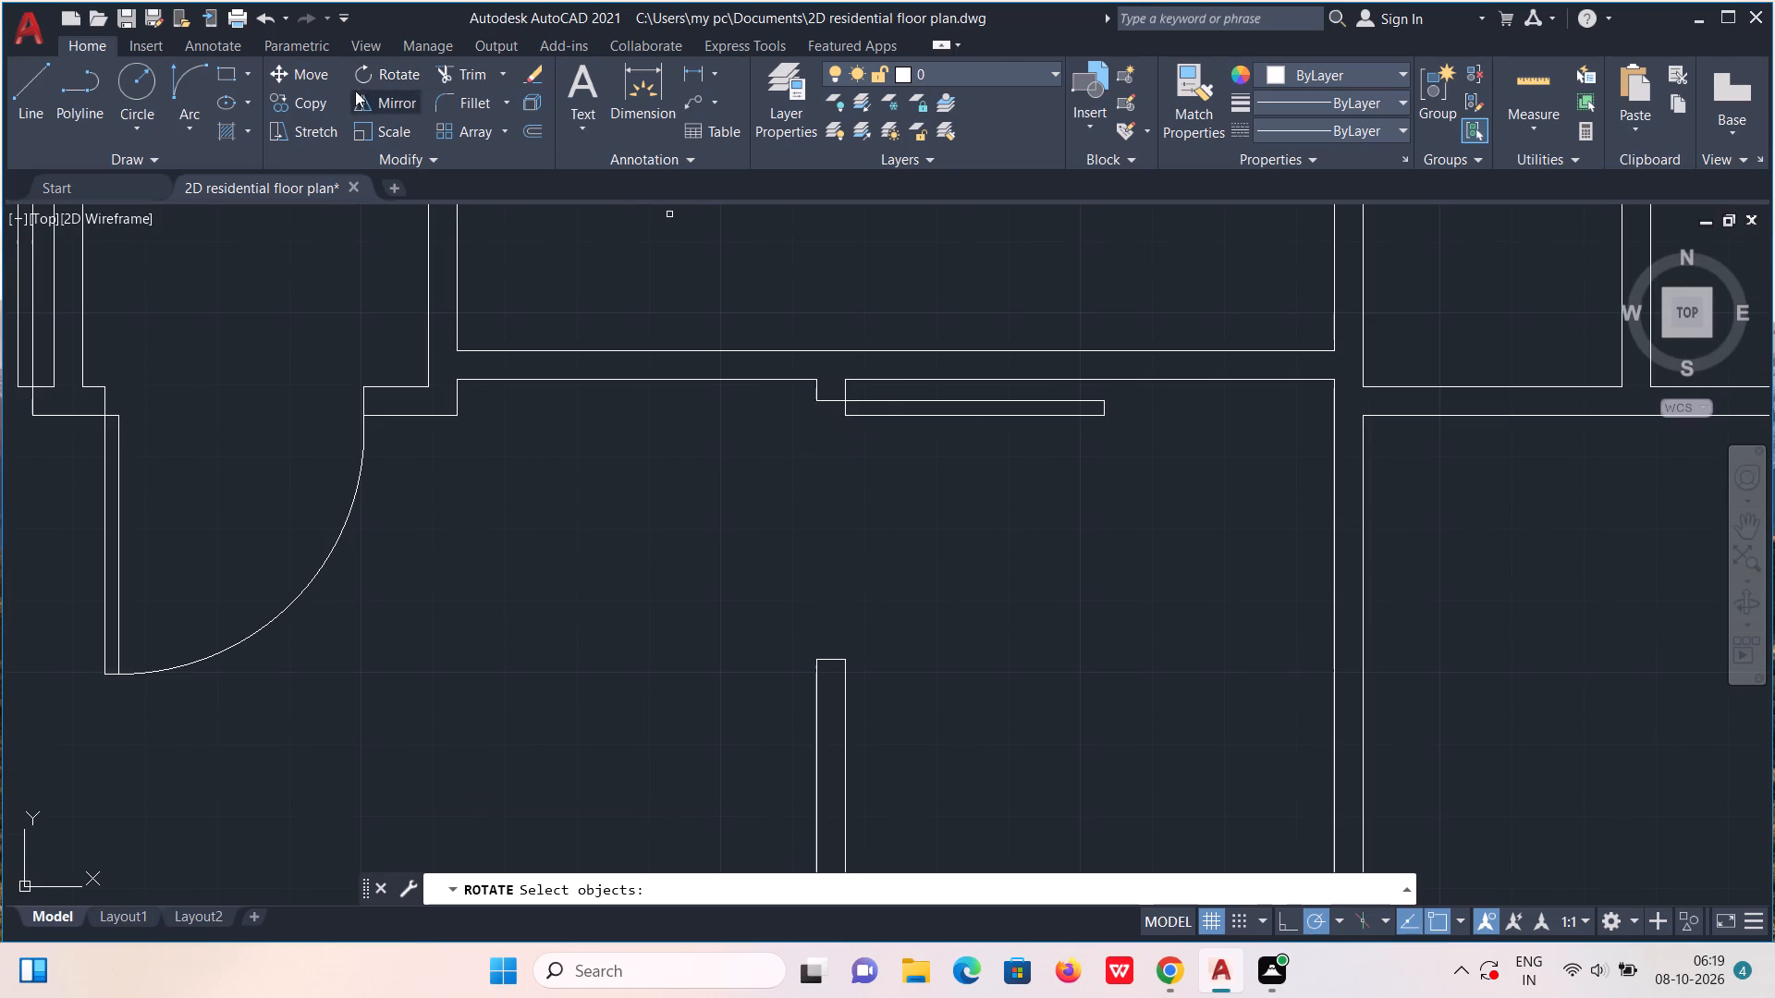
pyautogui.click(177, 79)
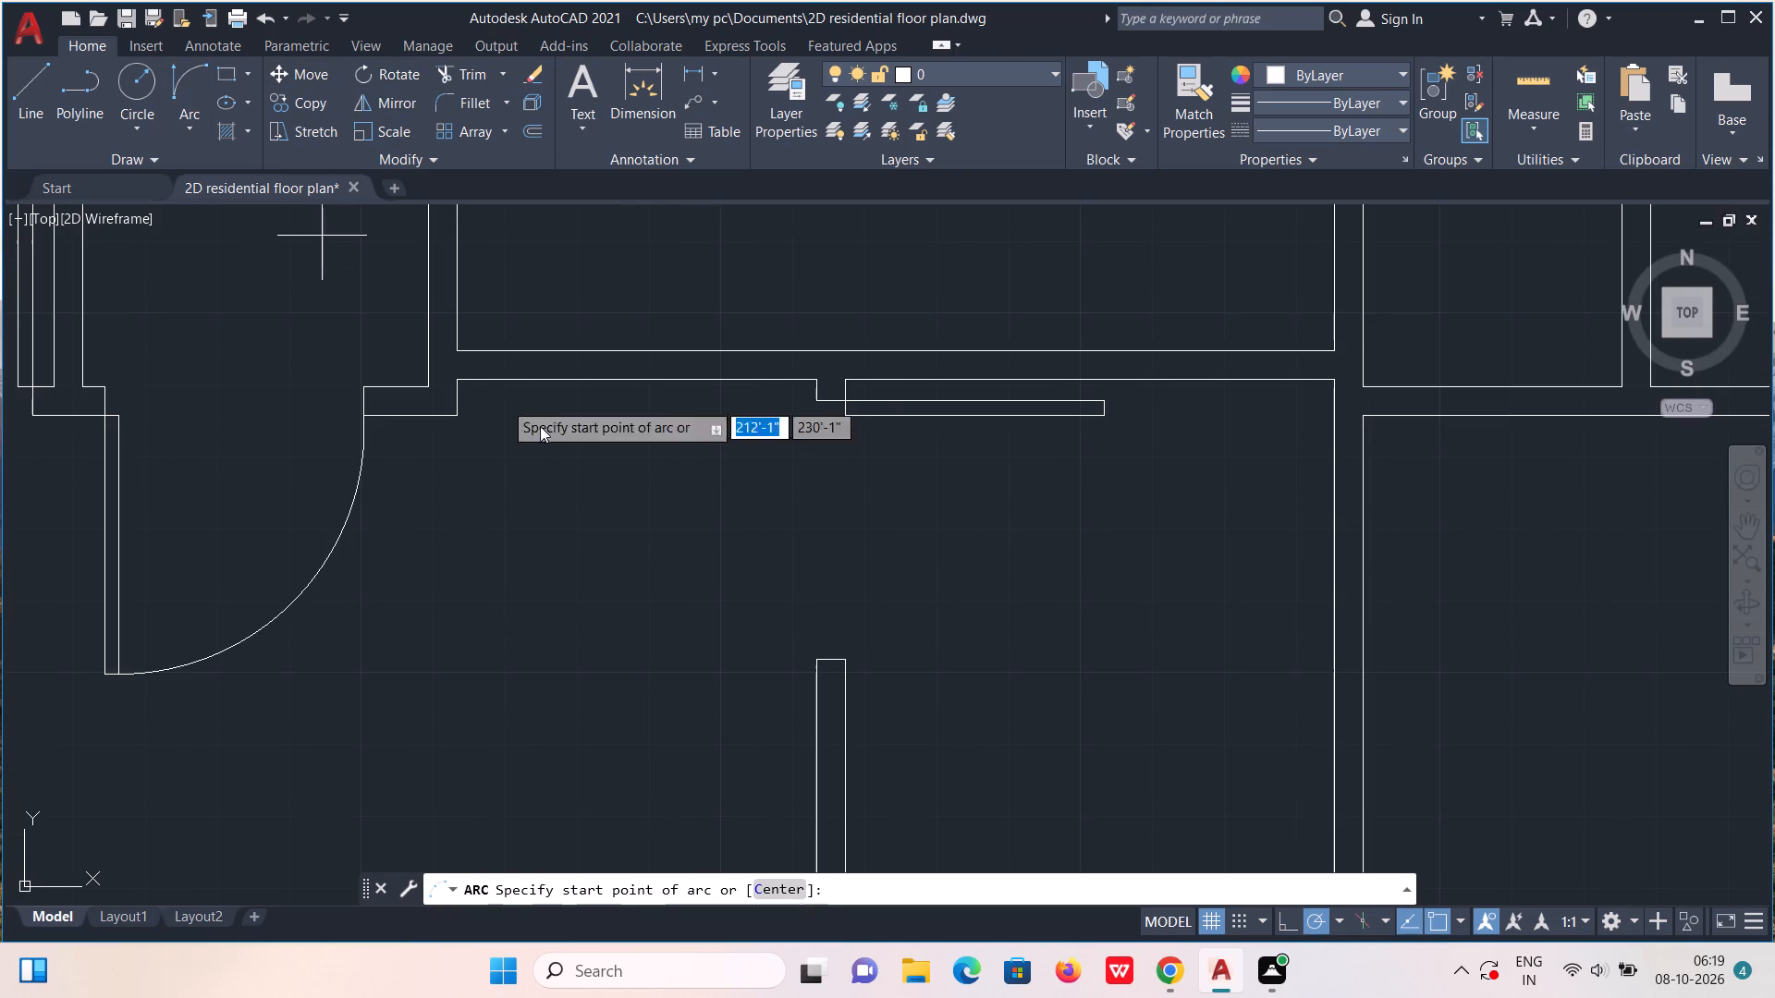
pyautogui.click(845, 654)
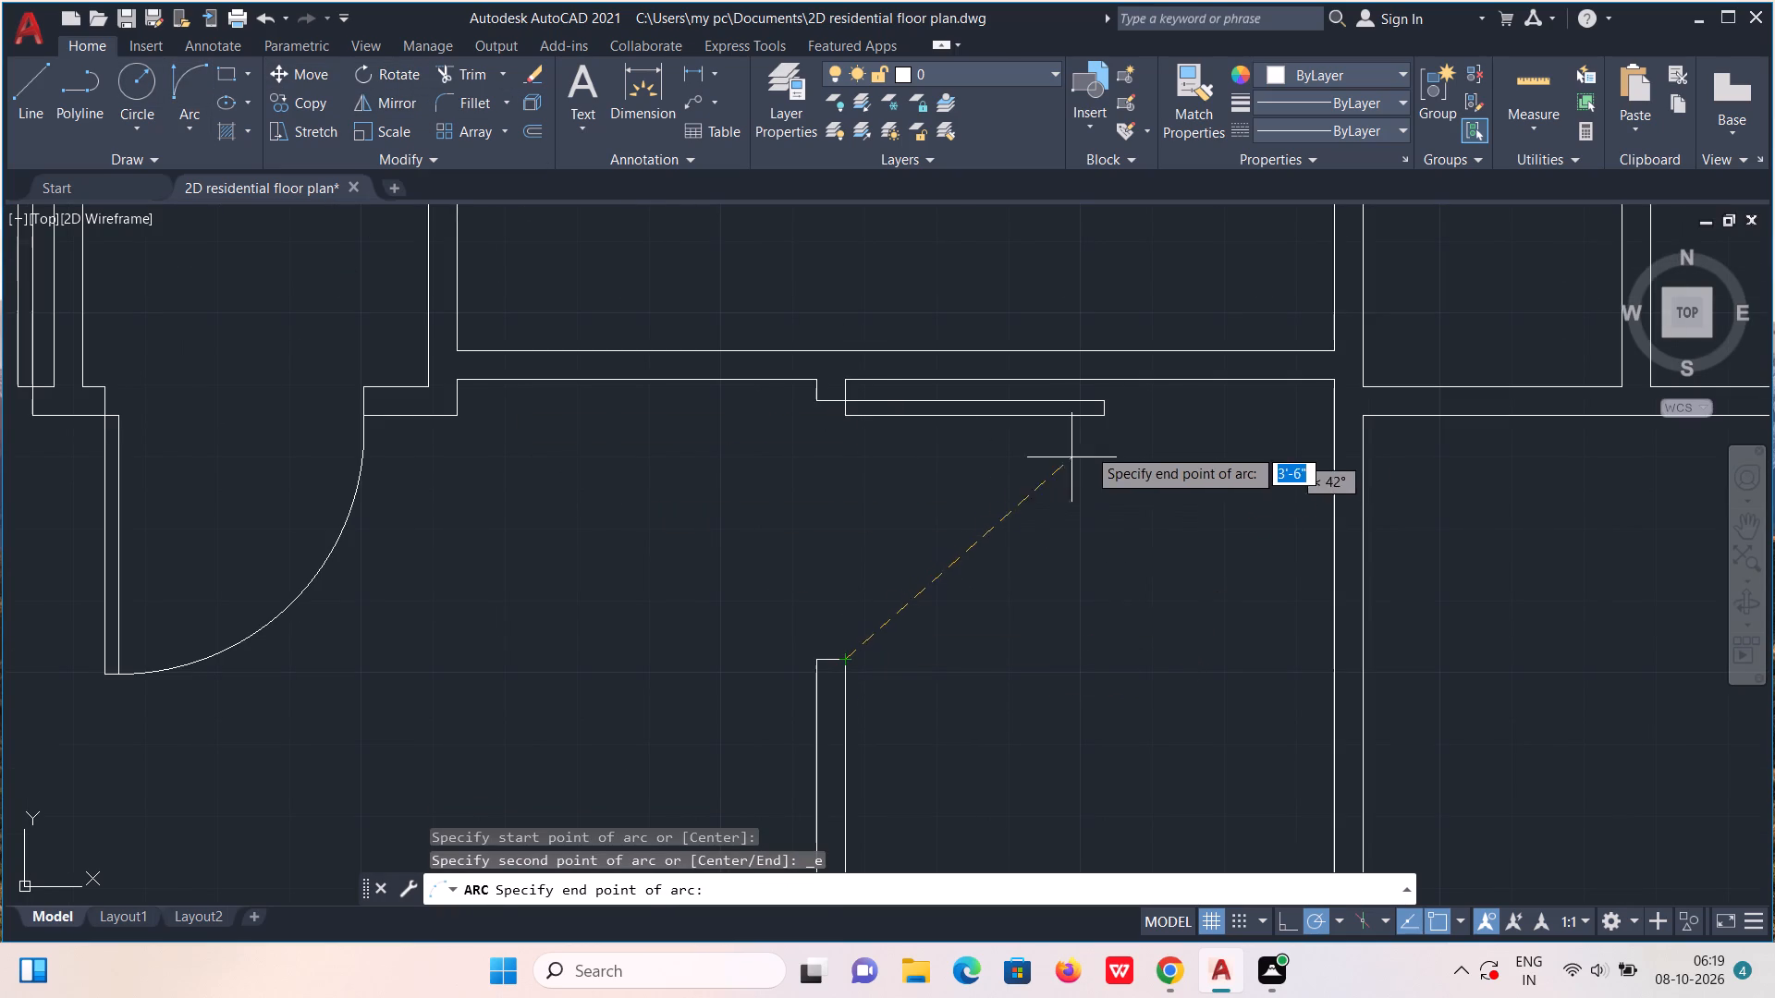
pyautogui.click(1104, 414)
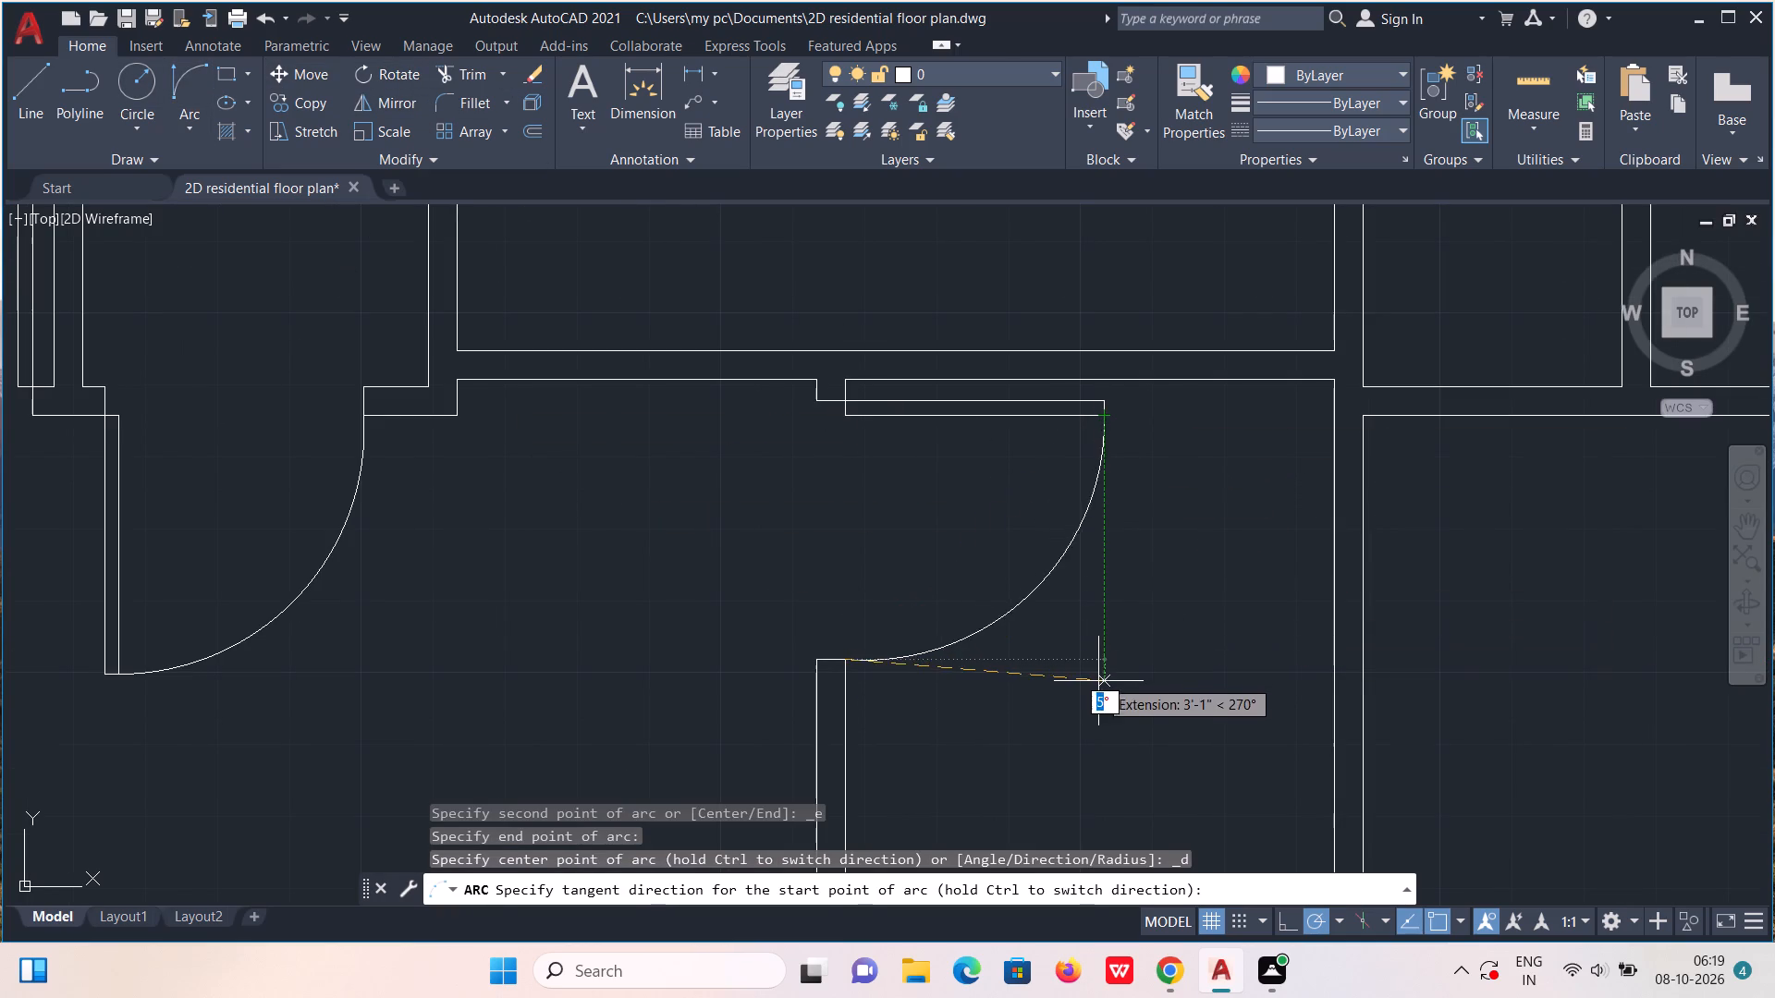
pyautogui.click(1106, 660)
# Draw a jamb line across the north end of the southwest rooms' east partition, just west of the neighbouring door opening.
pyautogui.scroll(-3, 1106, 654)
pyautogui.moveTo(905, 694); pyautogui.dragTo(1112, 532, button='middle')
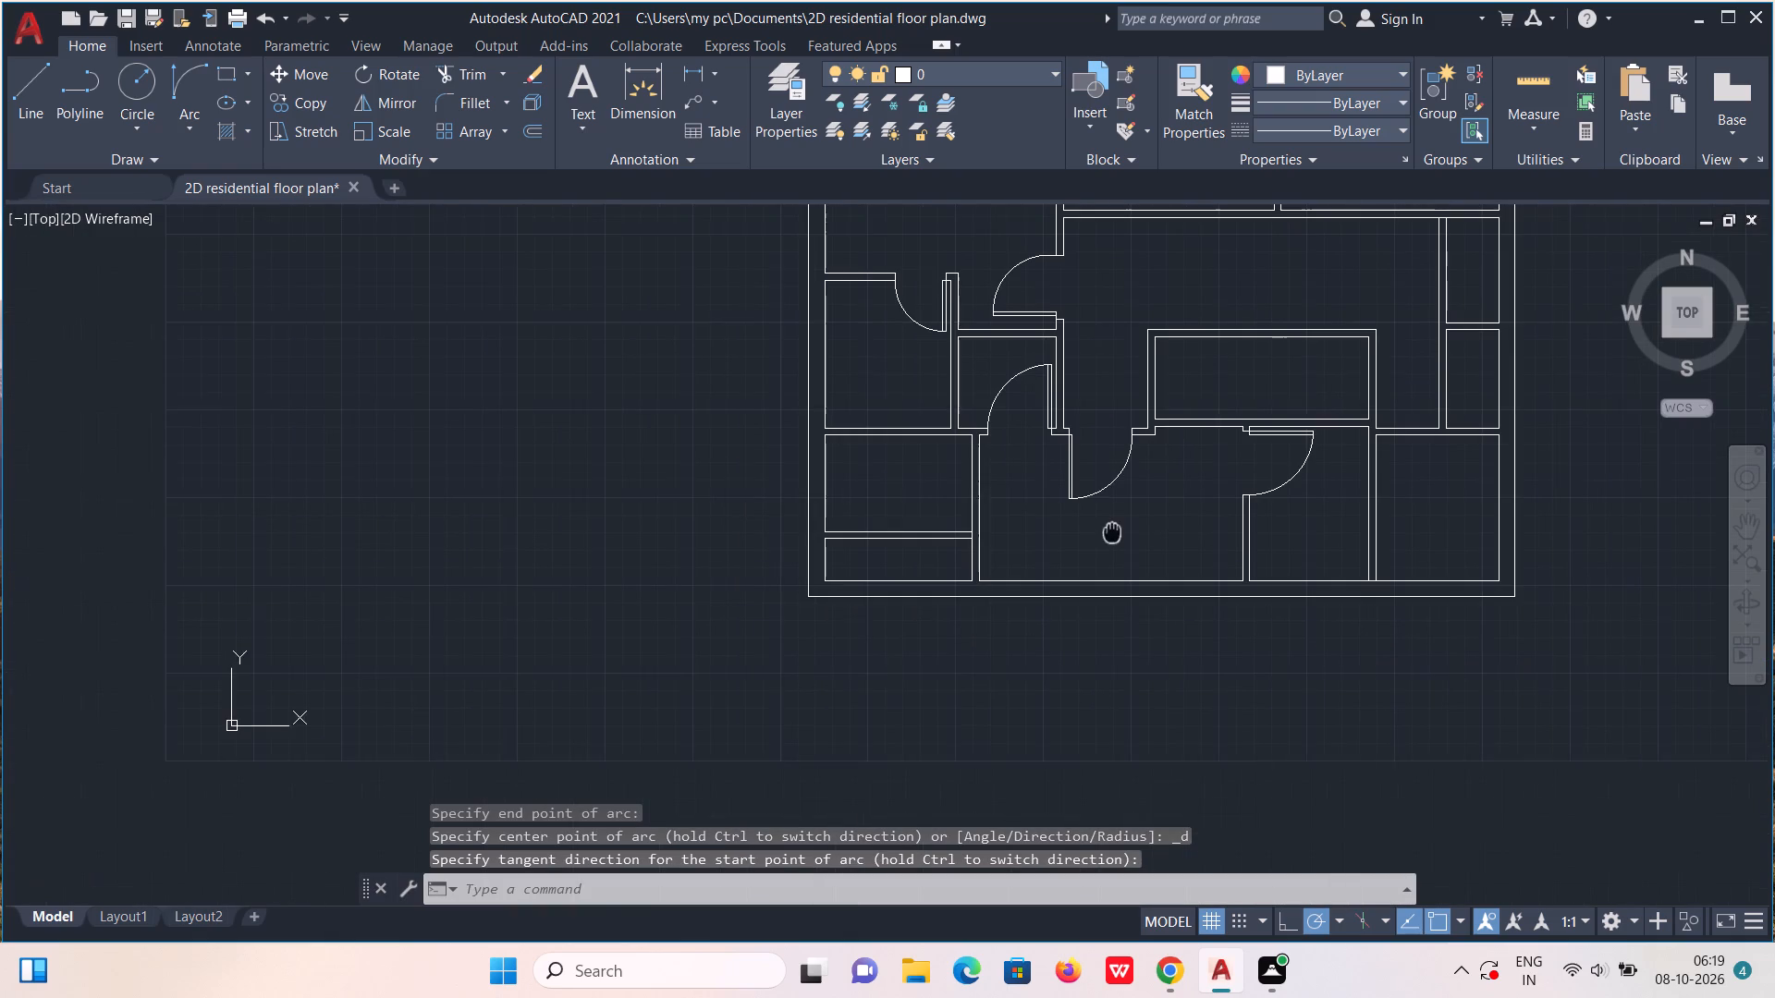
pyautogui.moveTo(1112, 532); pyautogui.dragTo(1112, 531, button='middle')
pyautogui.moveTo(972, 513); pyautogui.dragTo(1227, 657, button='middle')
pyautogui.scroll(4, 1228, 604)
pyautogui.moveTo(1229, 559); pyautogui.dragTo(1080, 591, button='middle')
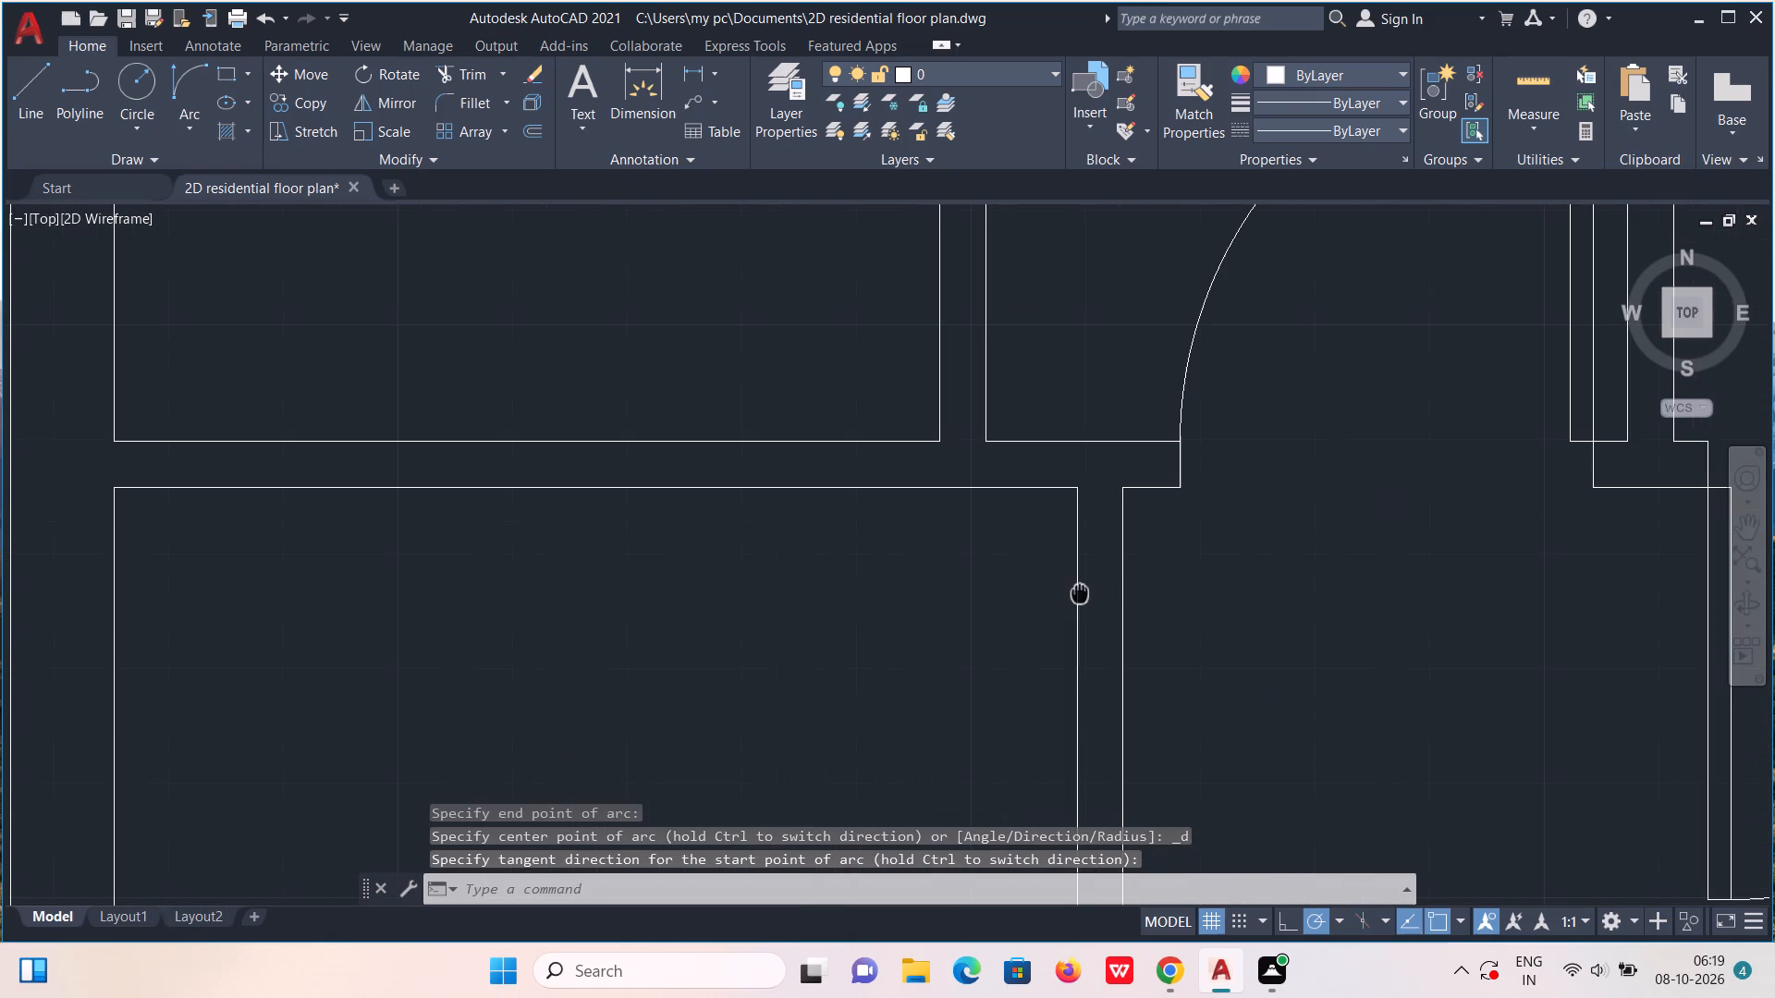
pyautogui.press('l')
pyautogui.press('Return')
pyautogui.scroll(2, 1114, 483)
pyautogui.click(1131, 501)
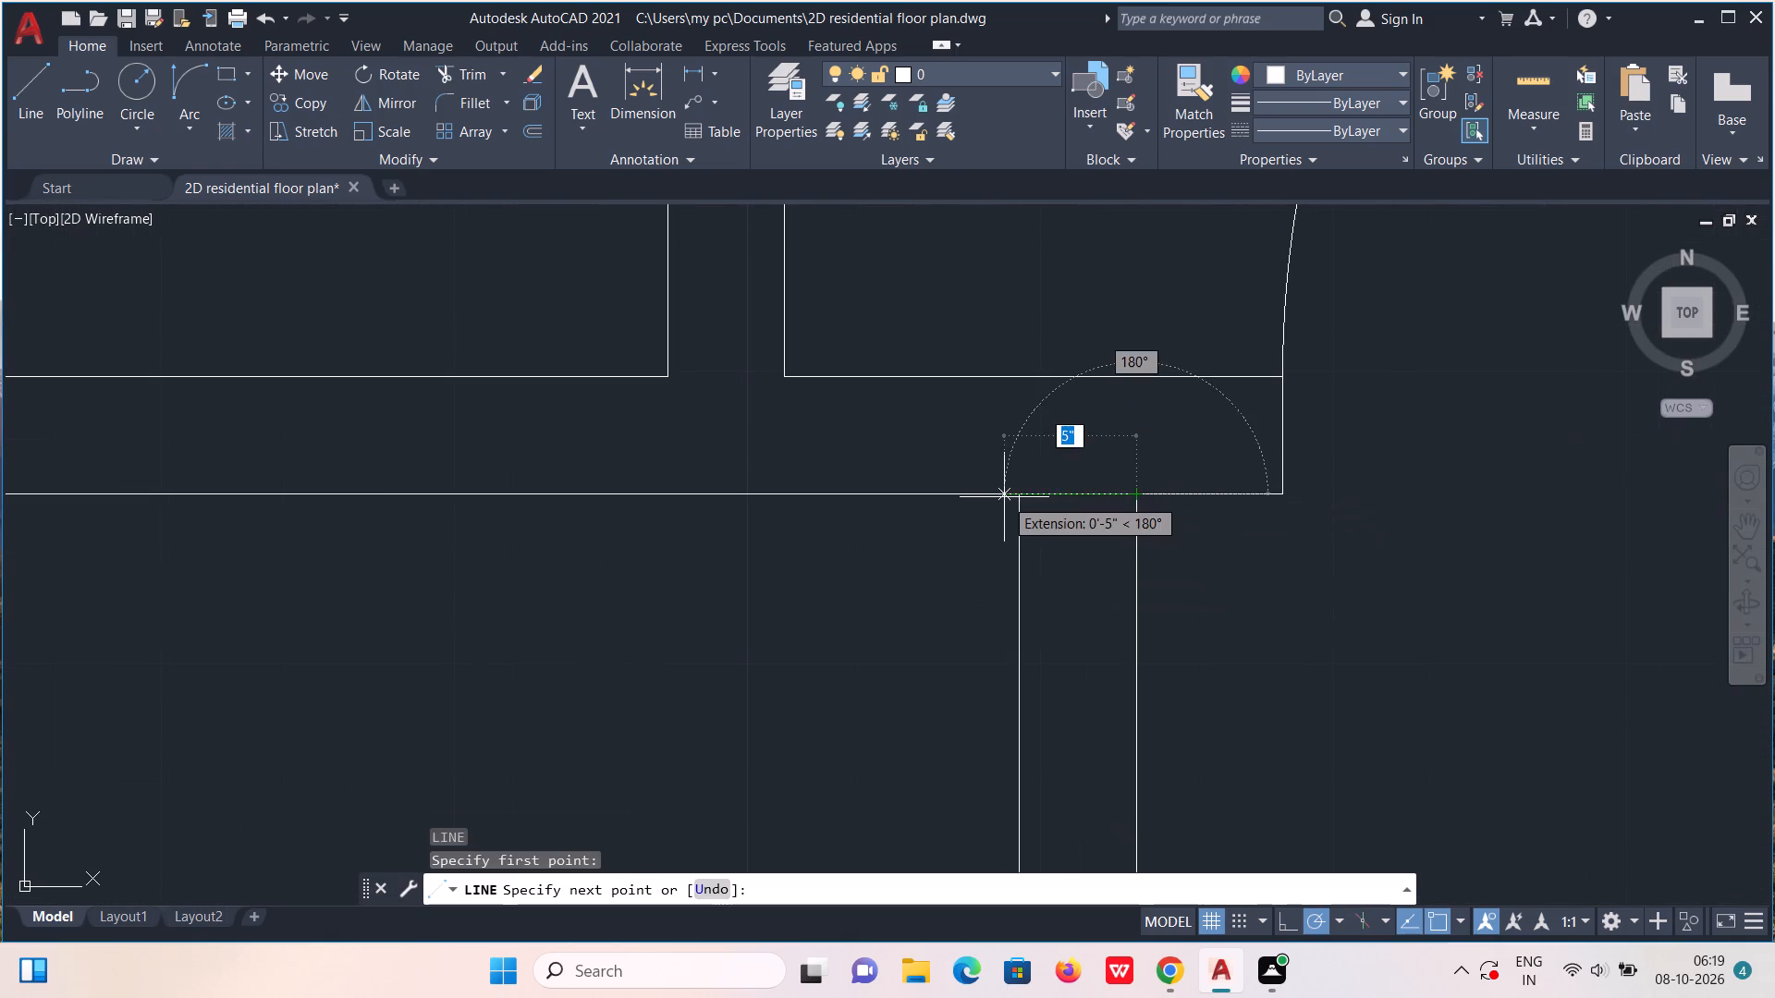
pyautogui.click(1004, 497)
pyautogui.press('Escape')
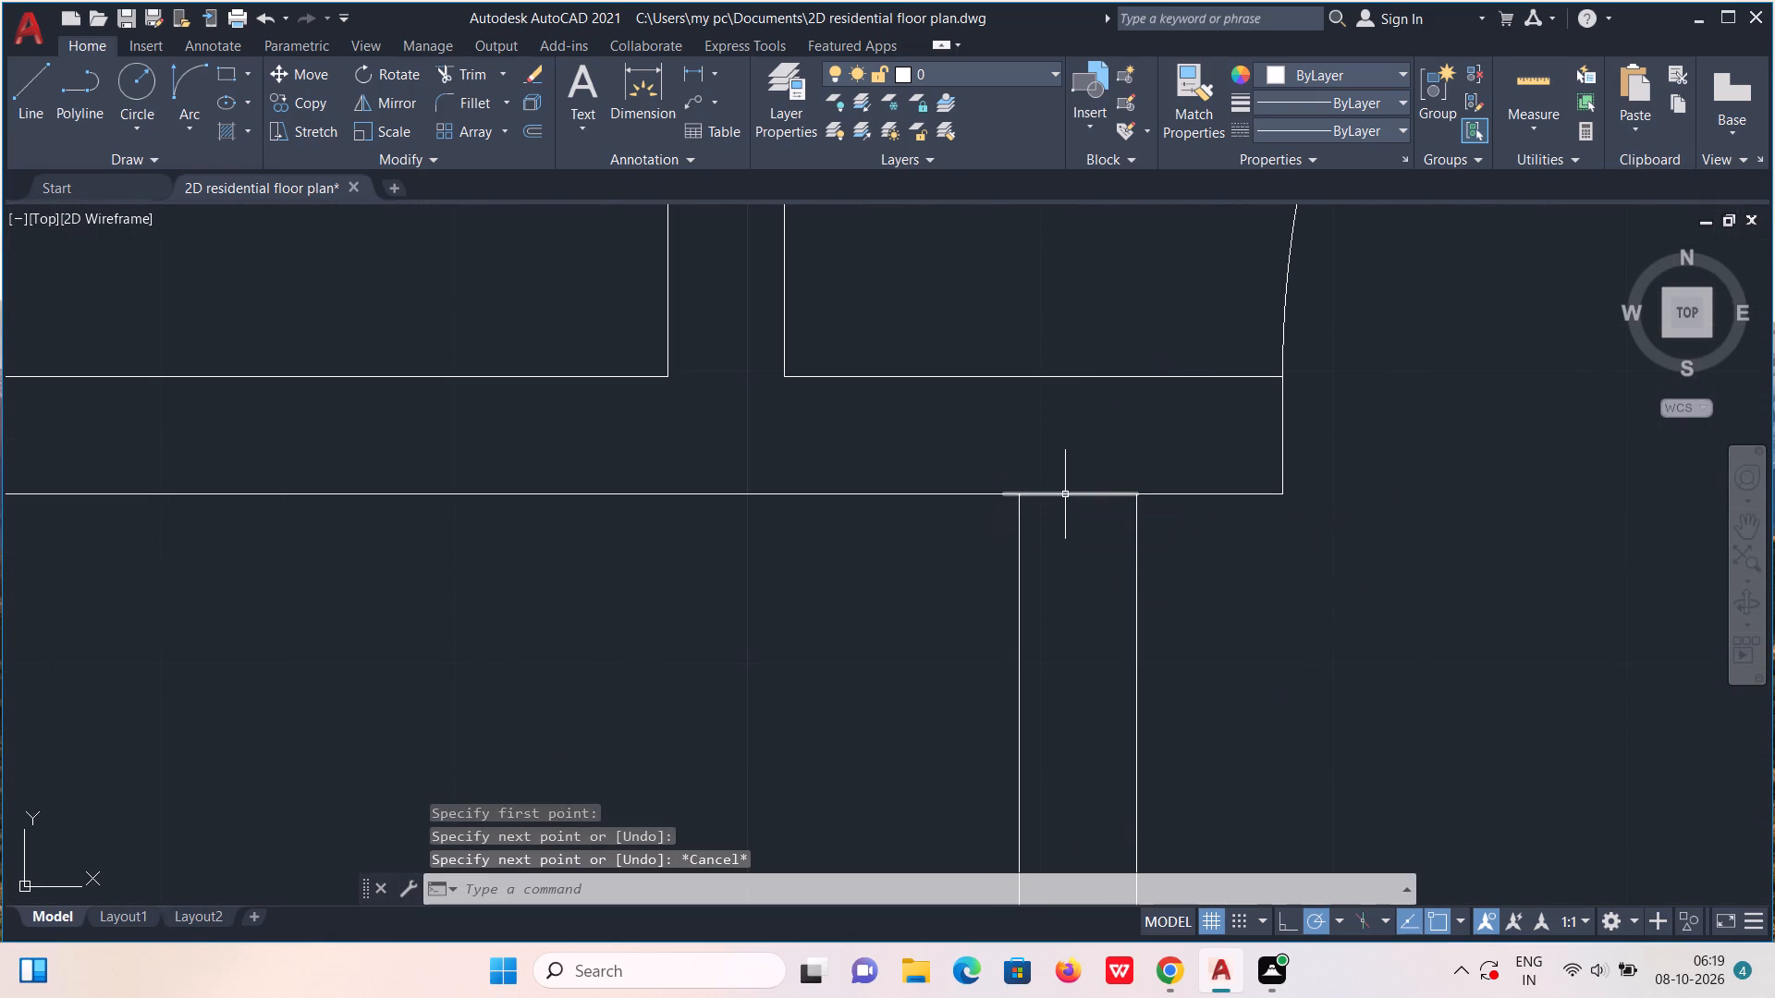
# Move the new jamb line 3" south along the partition.
pyautogui.click(1069, 491)
pyautogui.press('m')
pyautogui.press('Return')
pyautogui.click(1069, 491)
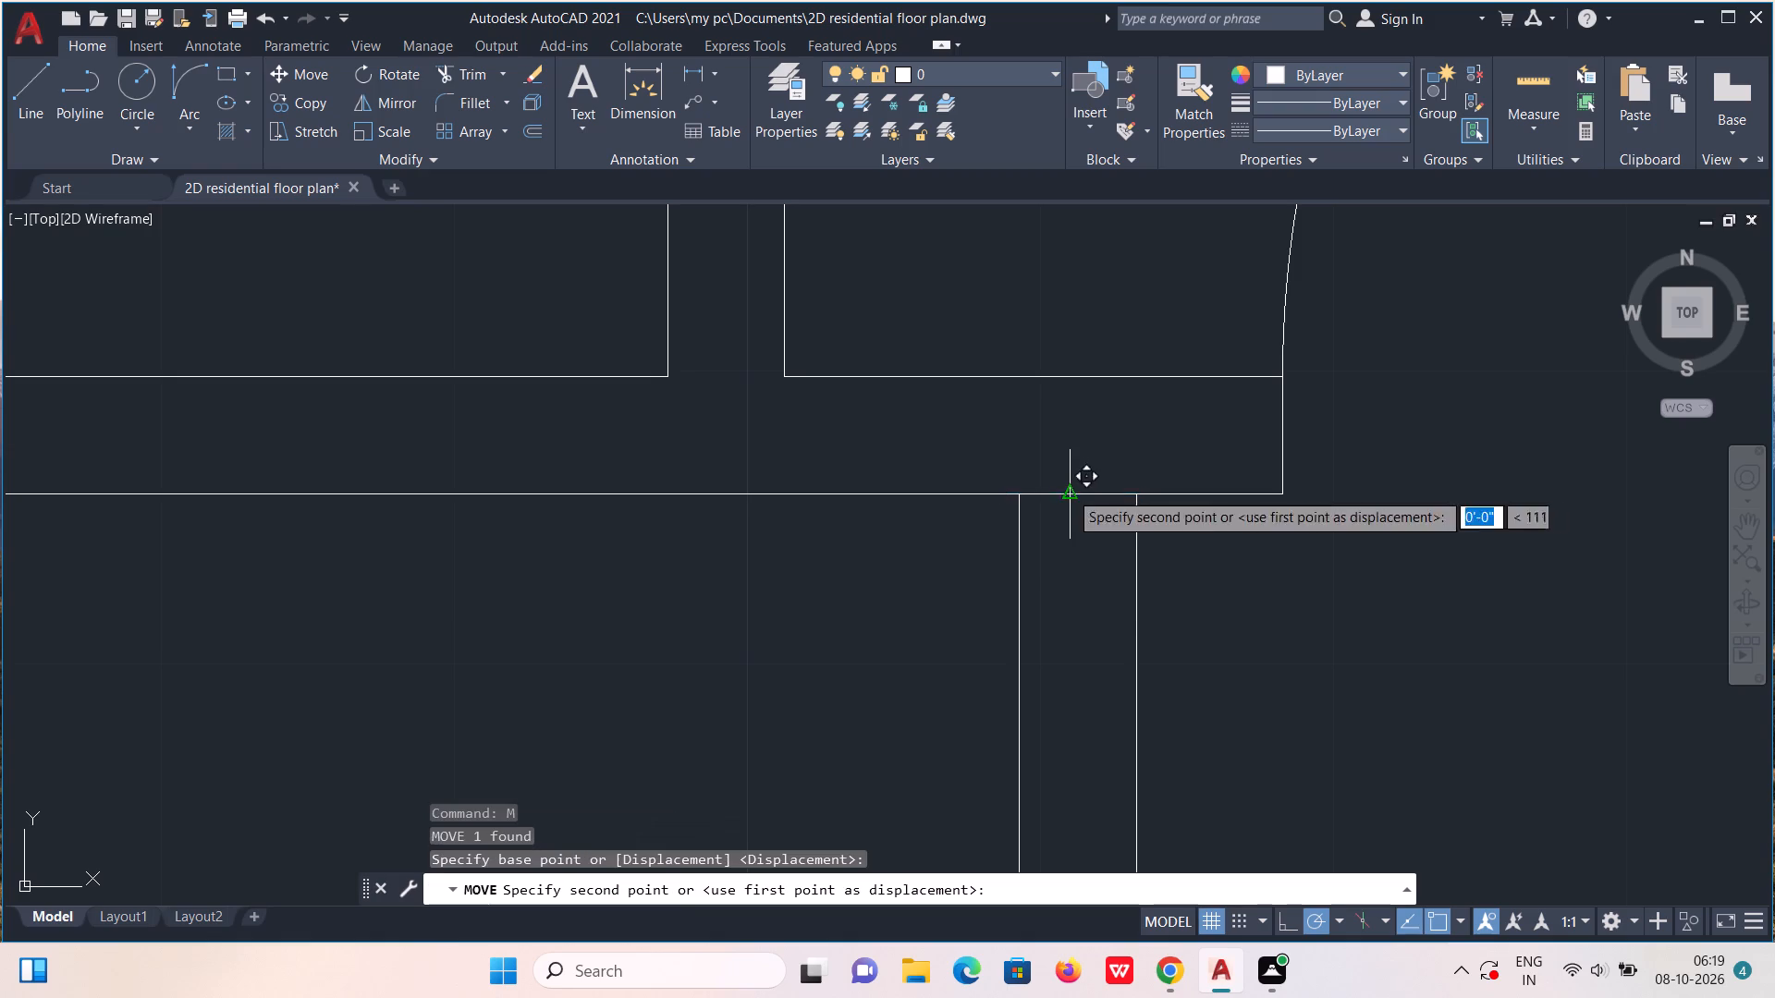
pyautogui.write('3"')
pyautogui.press('Return')
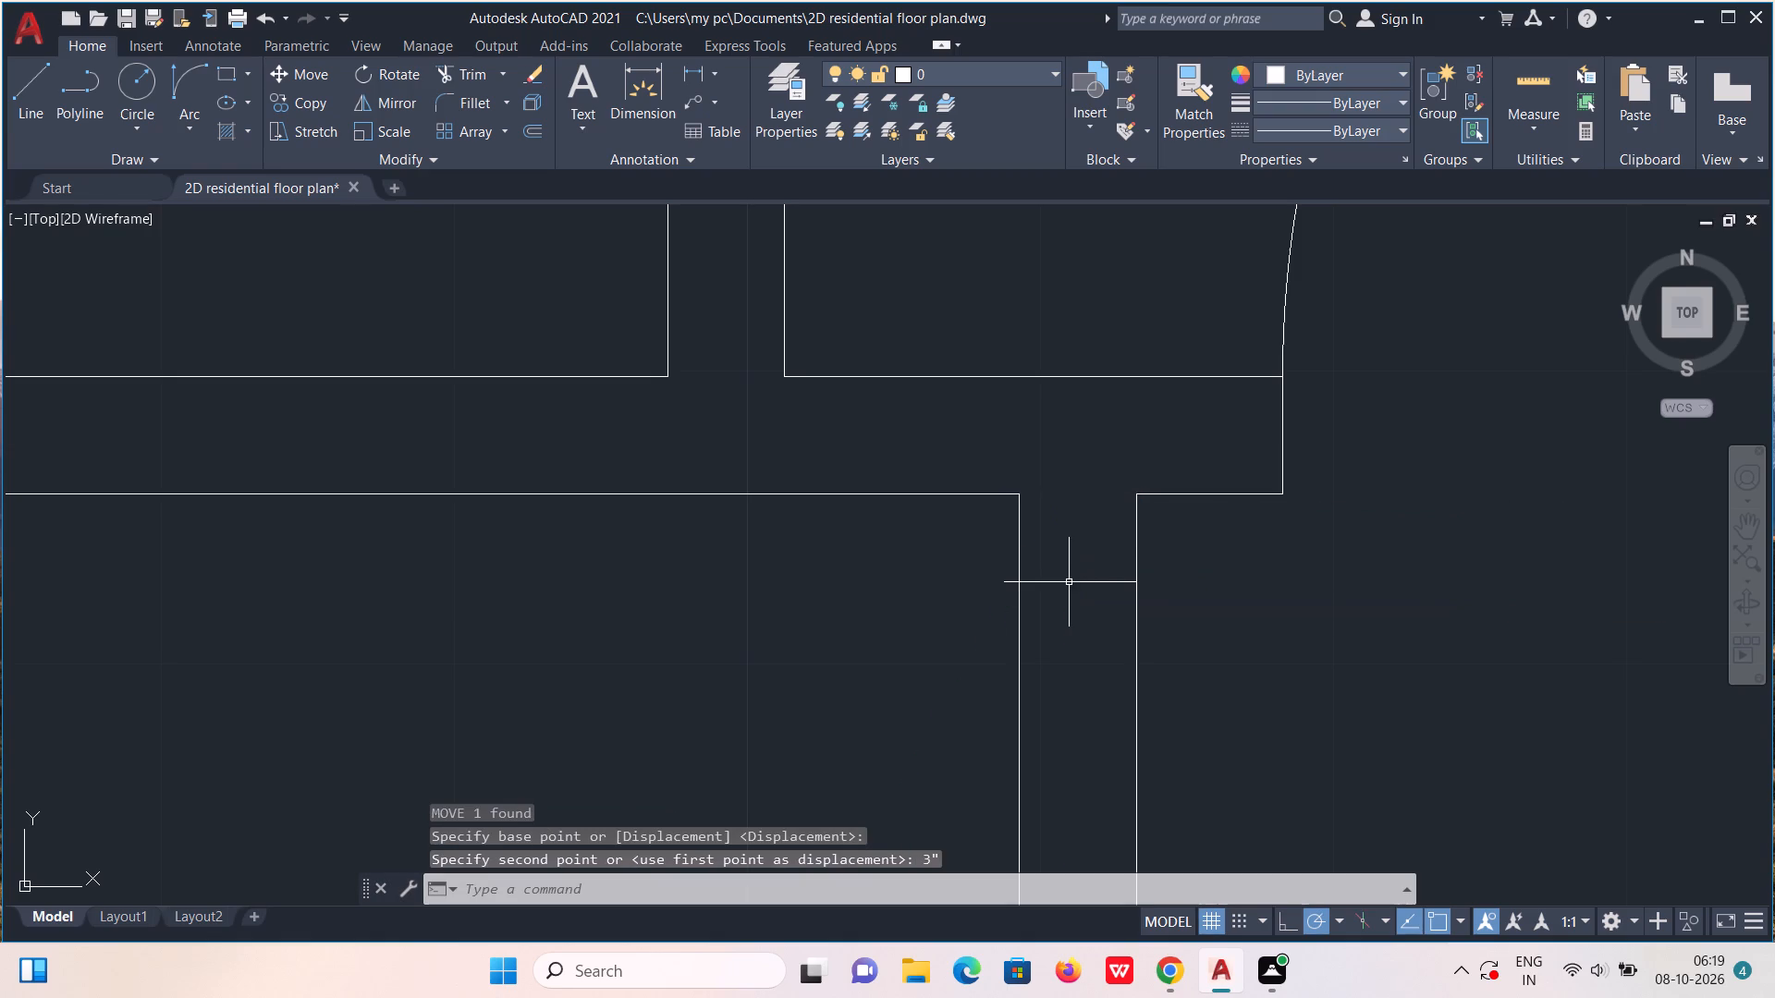
# Trim the jamb line's overhang beyond the partition's west face.
pyautogui.scroll(-2, 1076, 599)
pyautogui.moveTo(1106, 649); pyautogui.dragTo(1184, 441, button='middle')
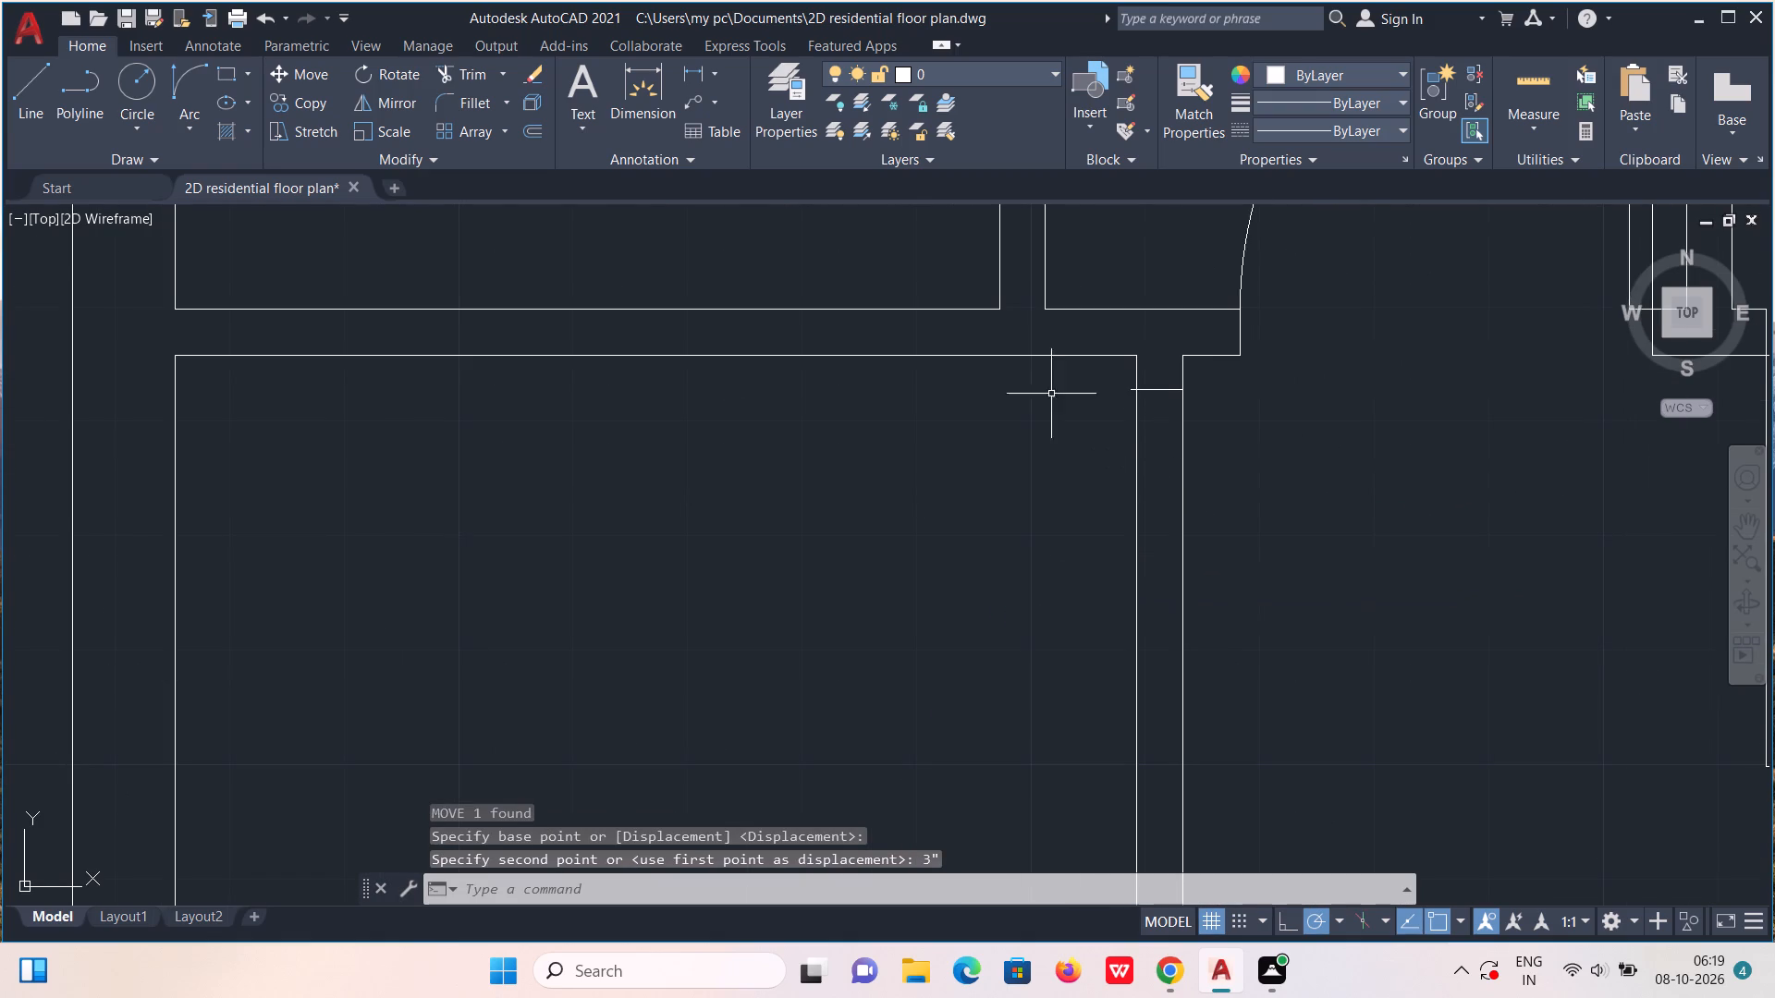
pyautogui.click(485, 78)
pyautogui.scroll(4, 1121, 380)
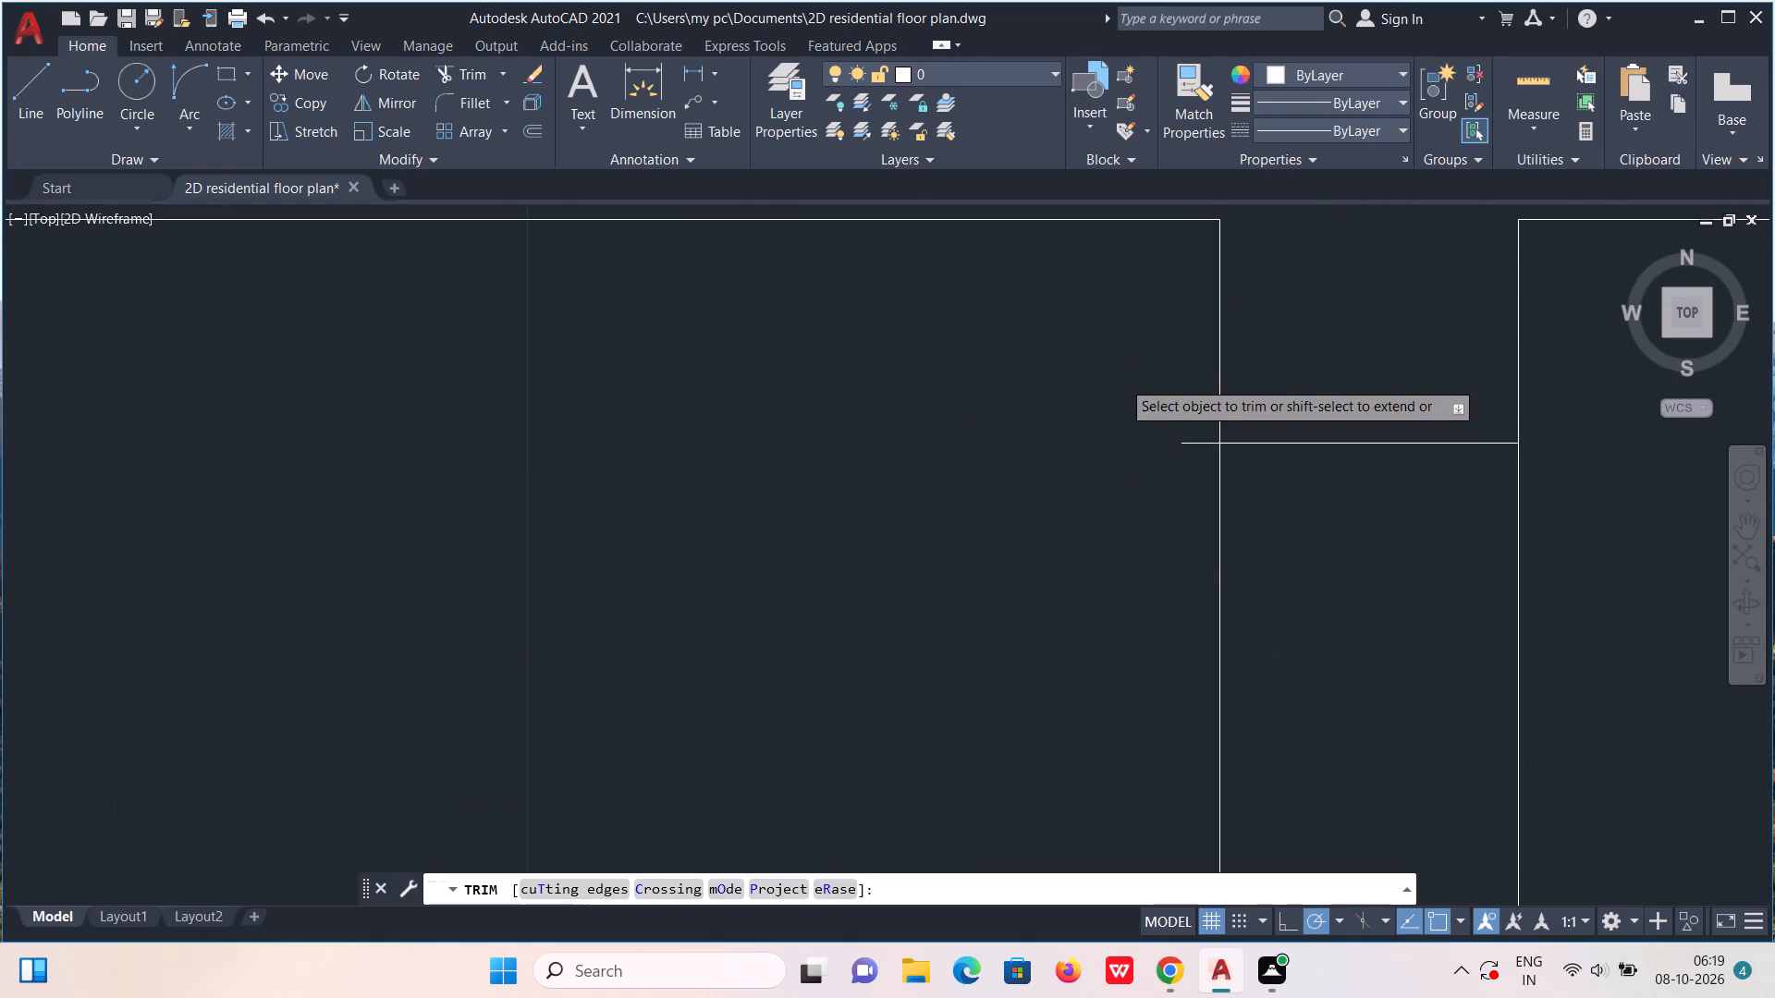
pyautogui.moveTo(1190, 420); pyautogui.dragTo(1201, 488)
pyautogui.scroll(-3, 1194, 470)
pyautogui.press('Escape')
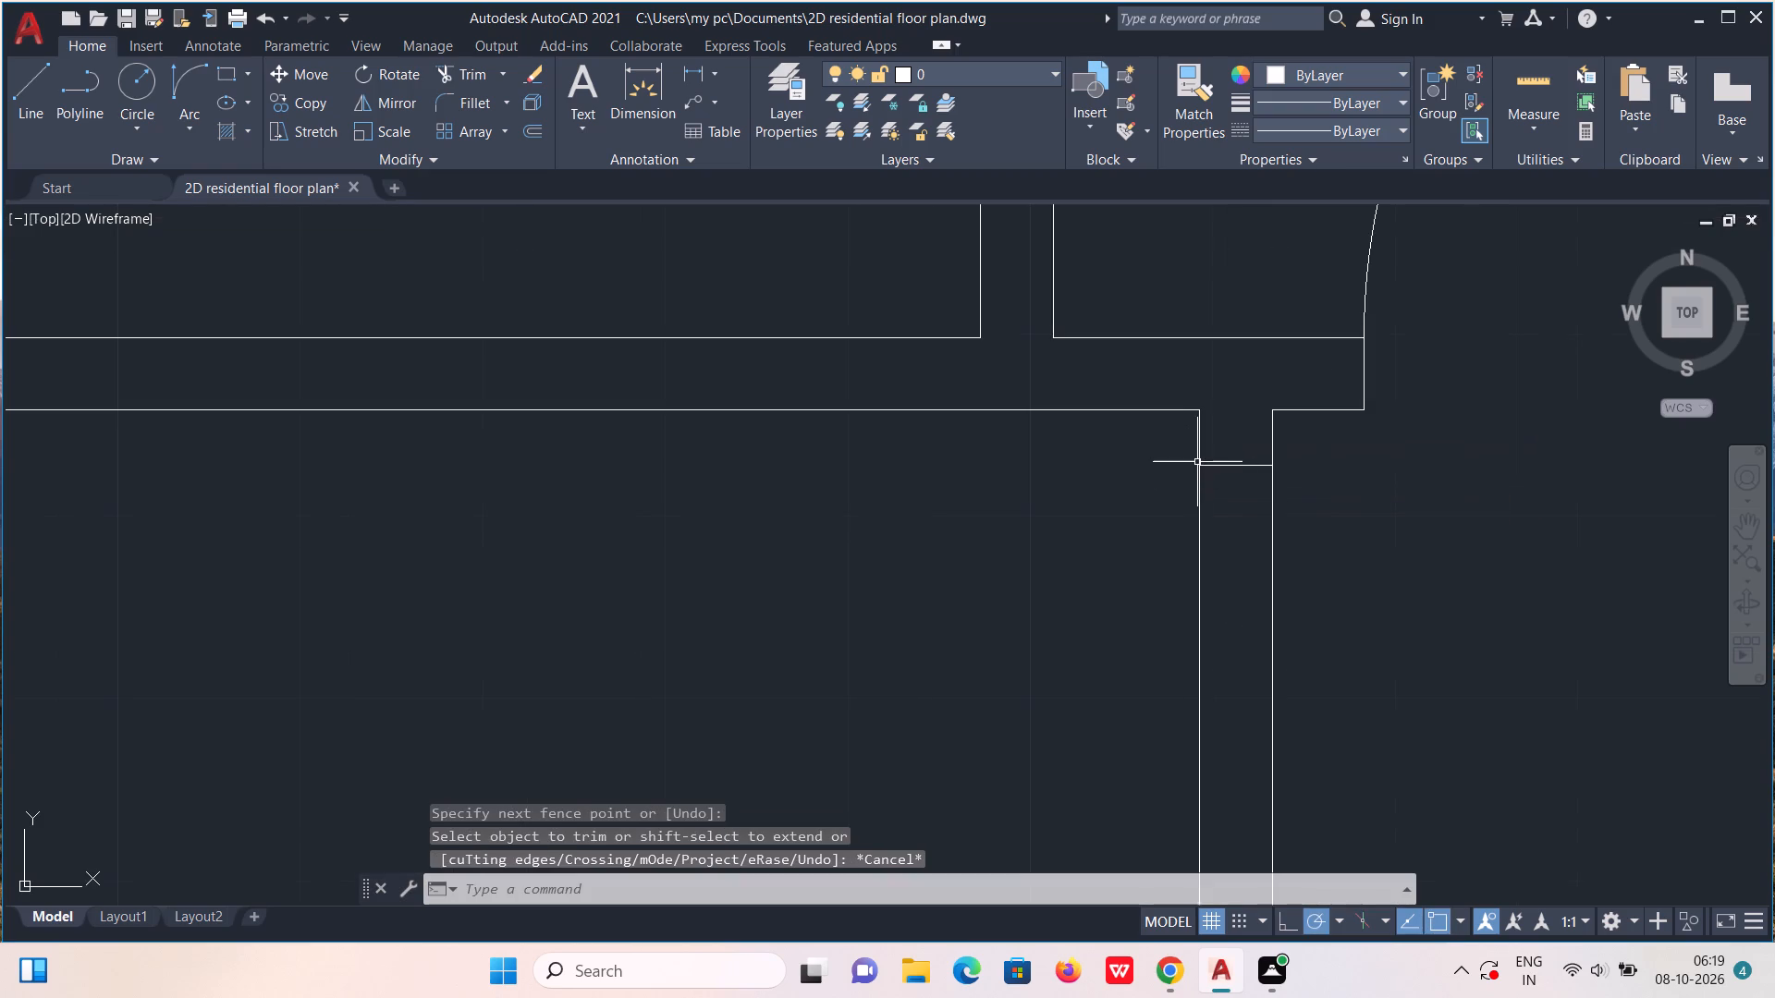
# Copy the jamb line 3' south along the partition to mark the doorway's other side.
pyautogui.click(1230, 464)
pyautogui.write('co')
pyautogui.press('Return')
pyautogui.click(1230, 464)
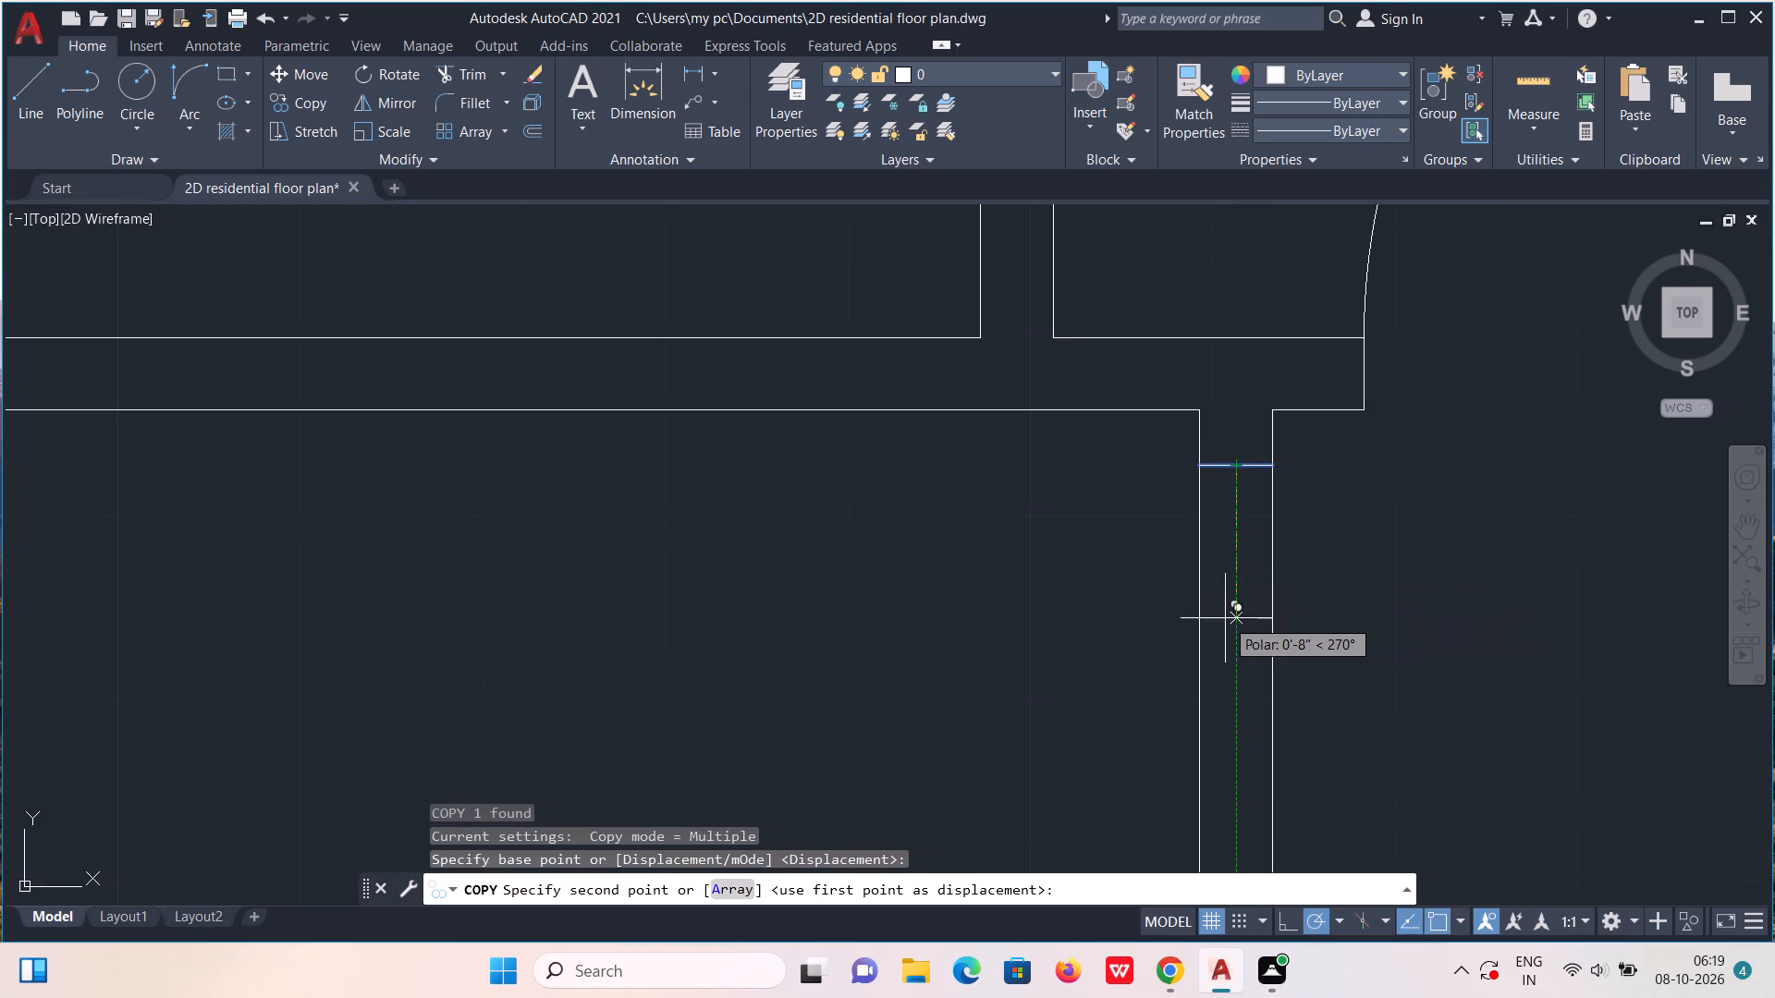
pyautogui.write("3'")
pyautogui.press('Return')
pyautogui.scroll(-3, 1230, 627)
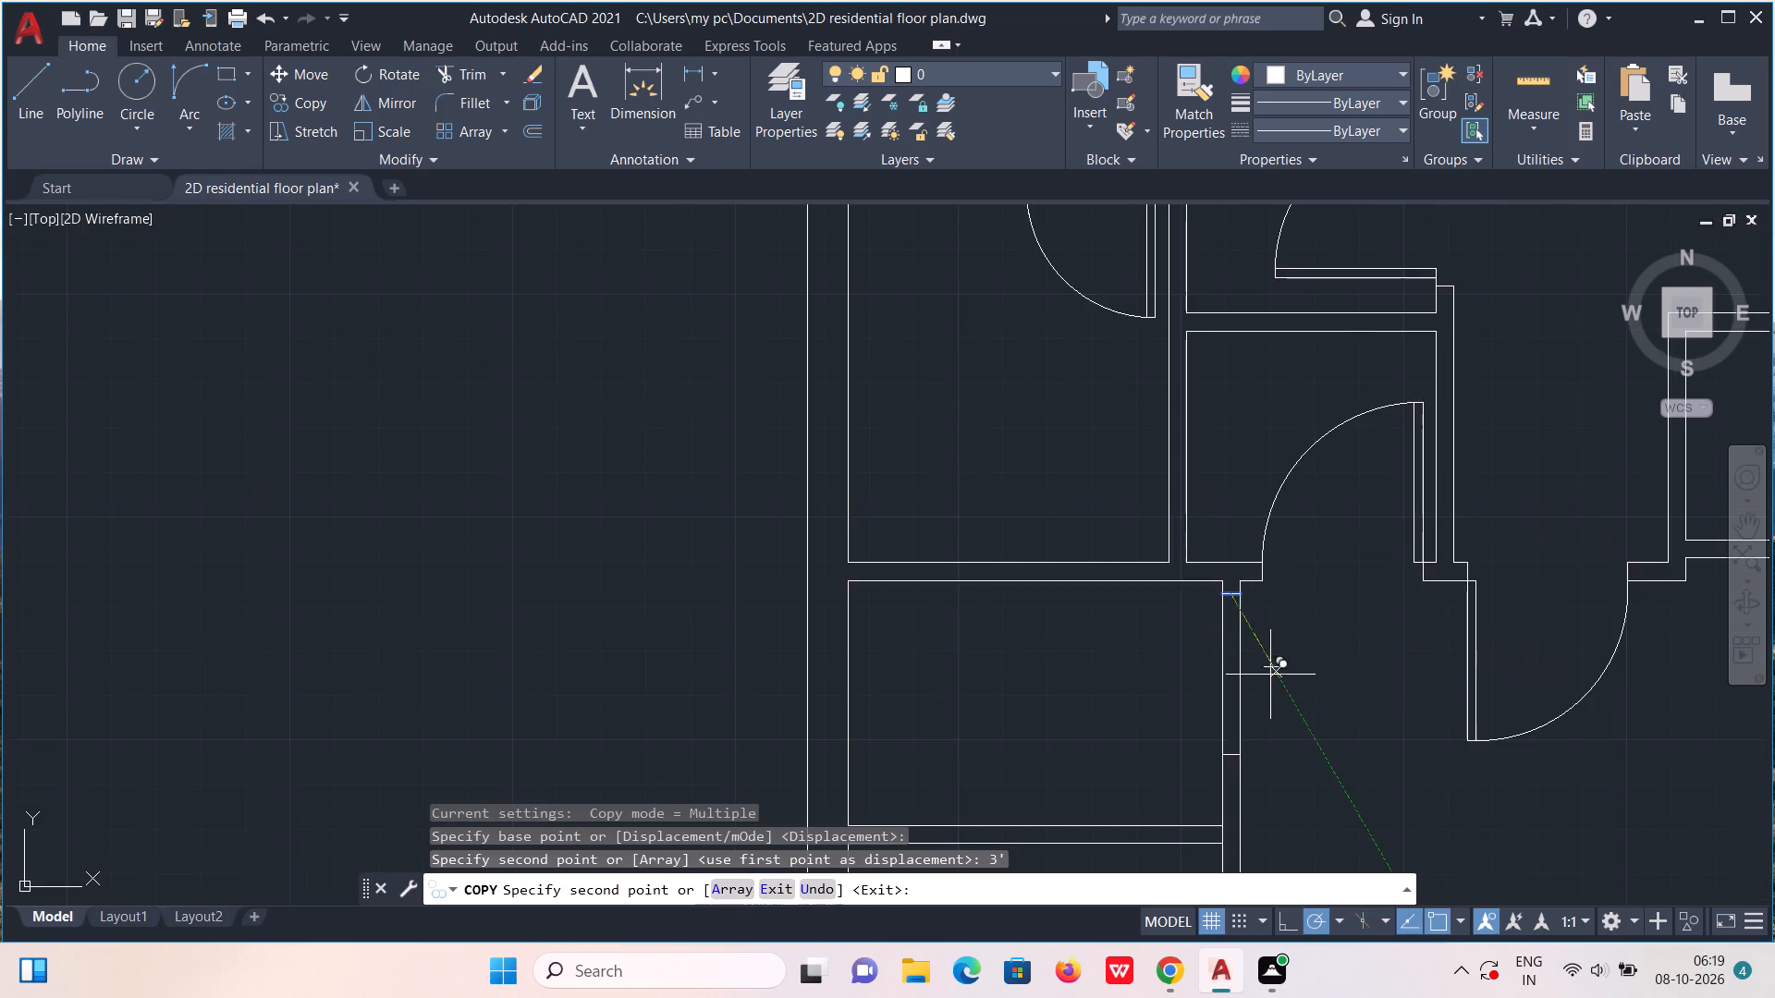
# Trim both partition lines between the two jamb lines to open the 3' doorway.
pyautogui.moveTo(1185, 678); pyautogui.dragTo(982, 528, button='middle')
pyautogui.scroll(2, 951, 447)
pyautogui.click(462, 73)
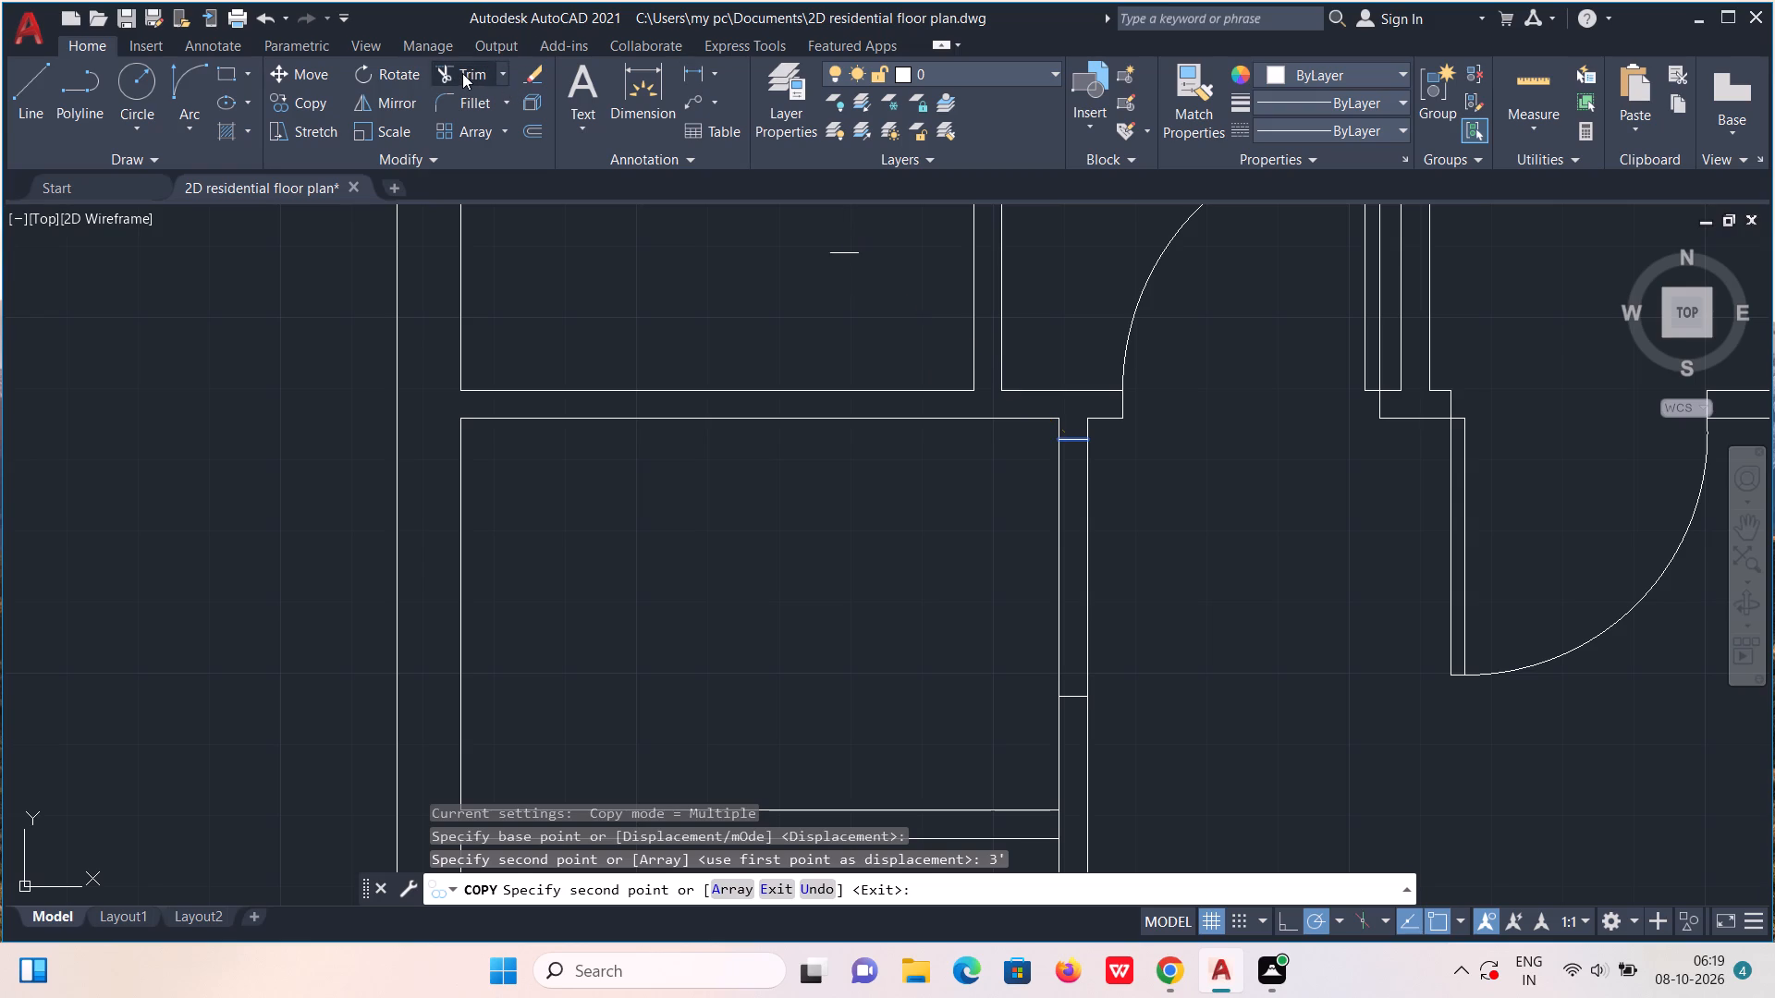
pyautogui.moveTo(1002, 566); pyautogui.dragTo(1116, 565)
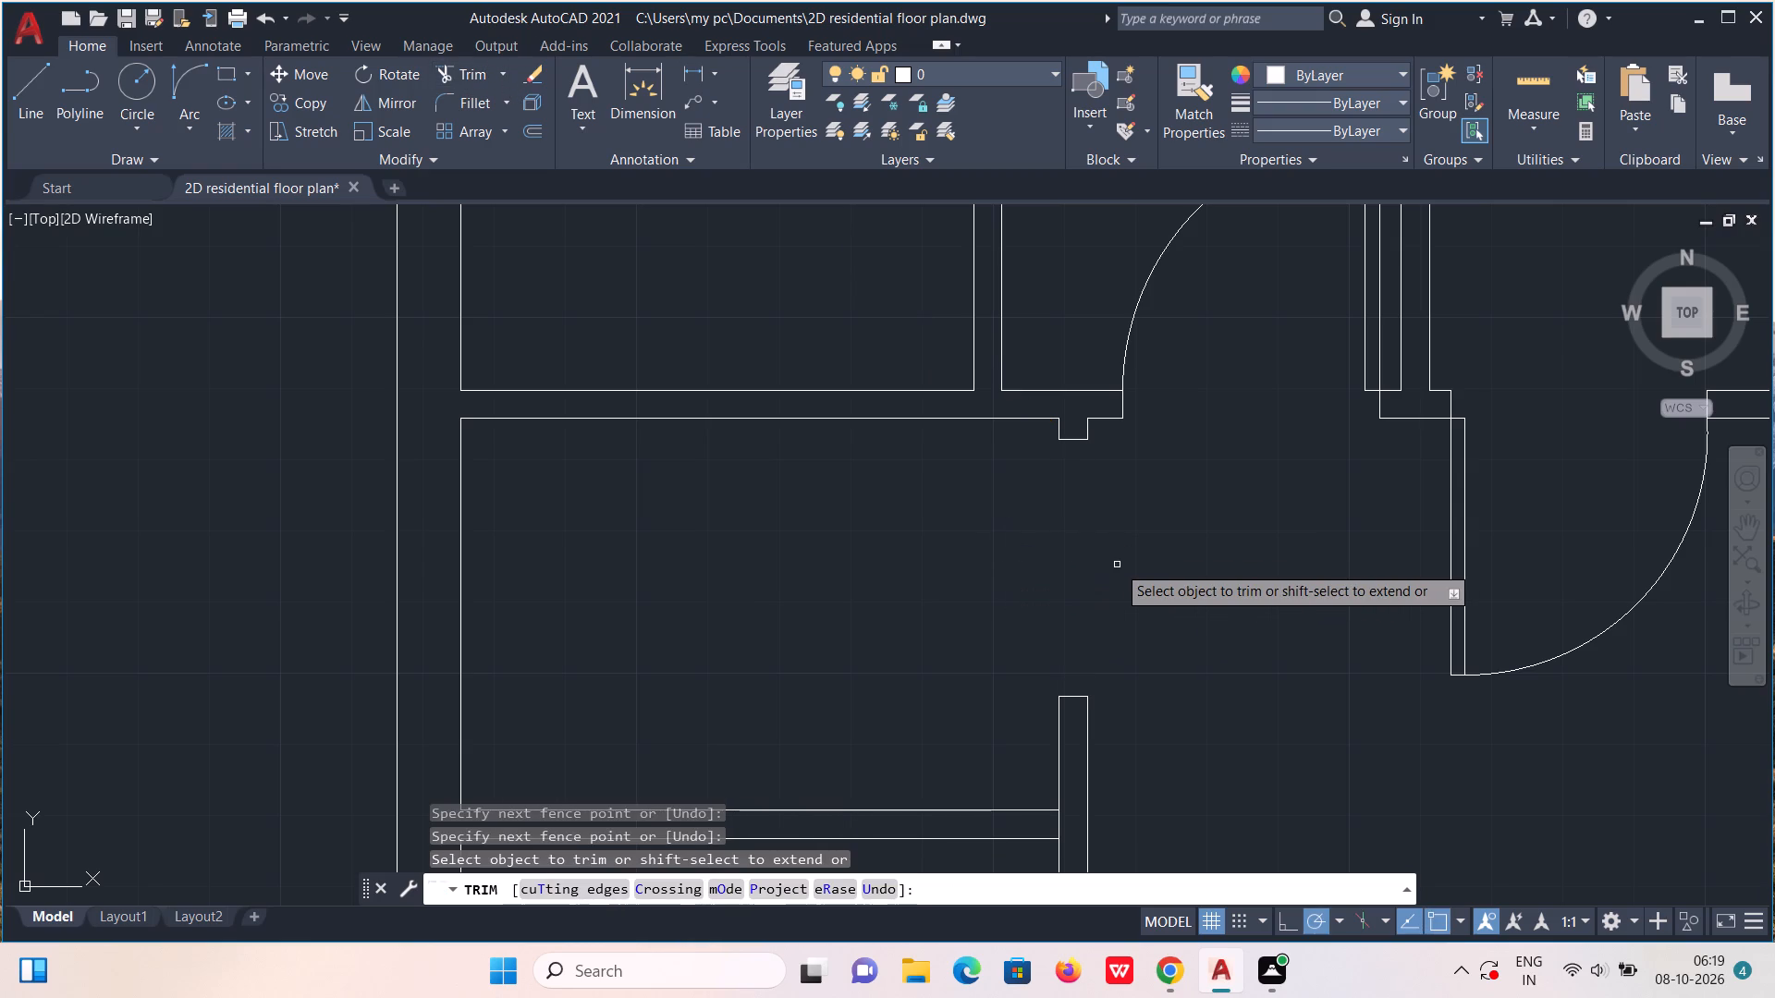
pyautogui.press('Escape')
# Draw a 3' by 2" door leaf running west from the west corner of this doorway's north jamb.
pyautogui.press('l')
pyautogui.press('Return')
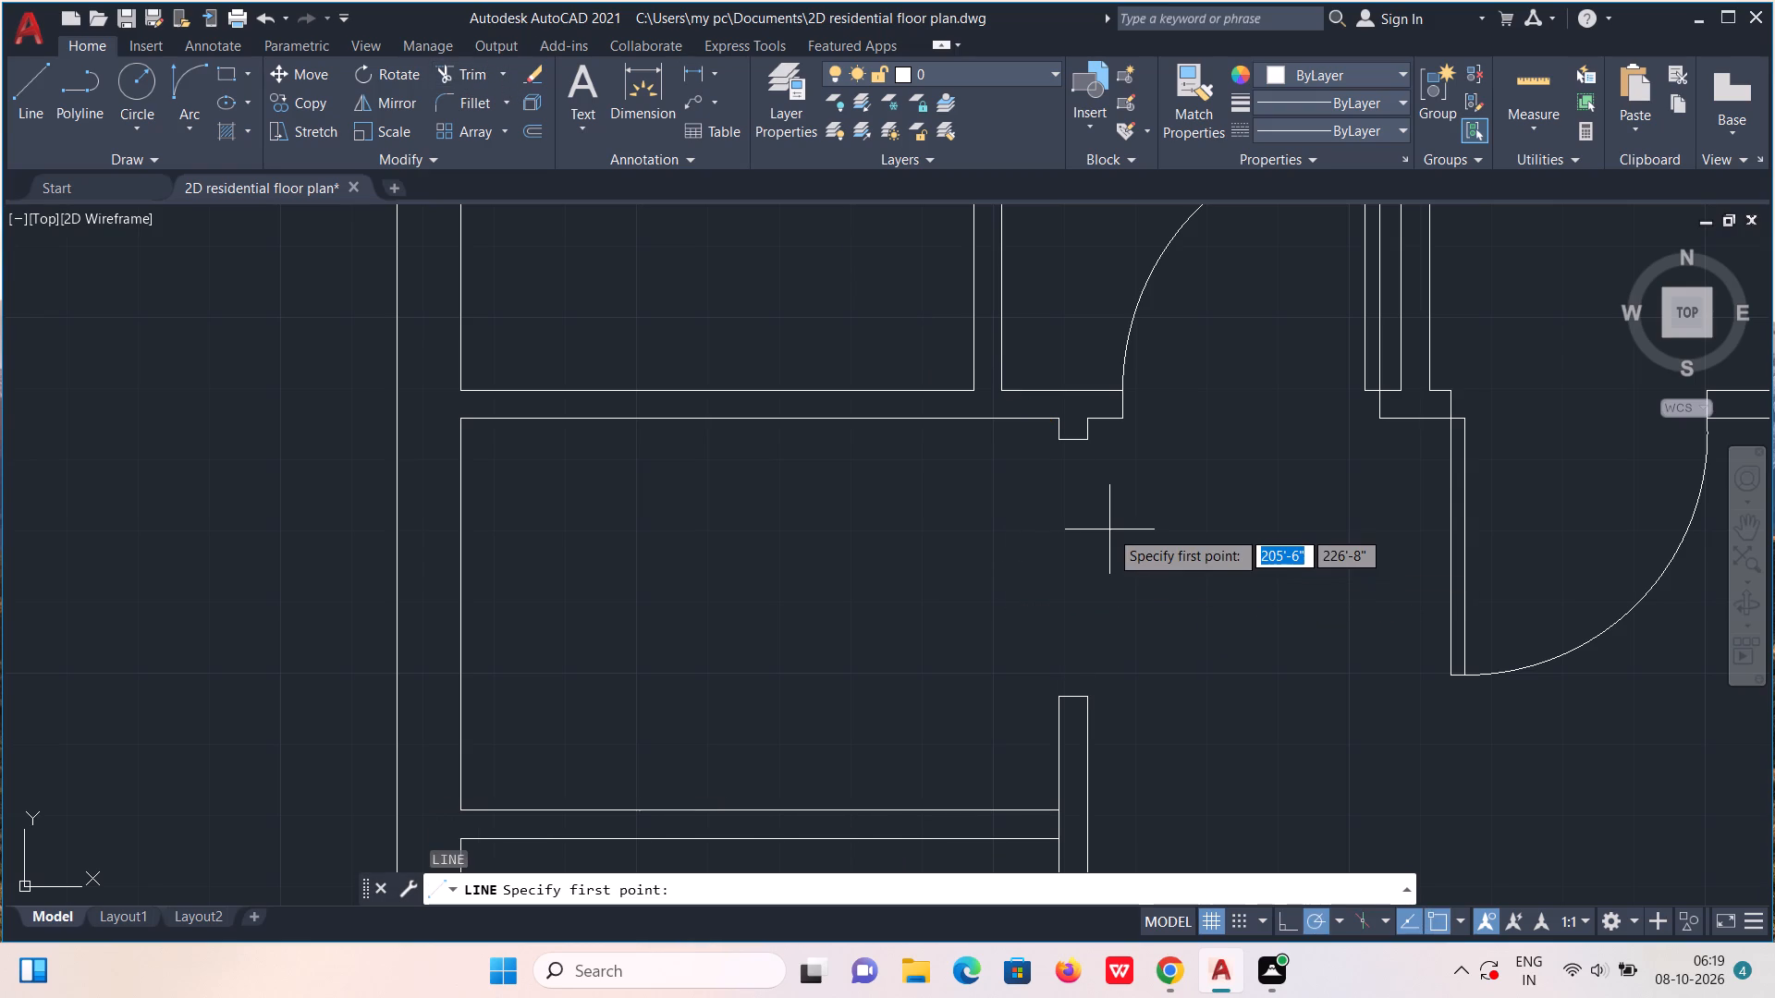
pyautogui.scroll(3, 1064, 455)
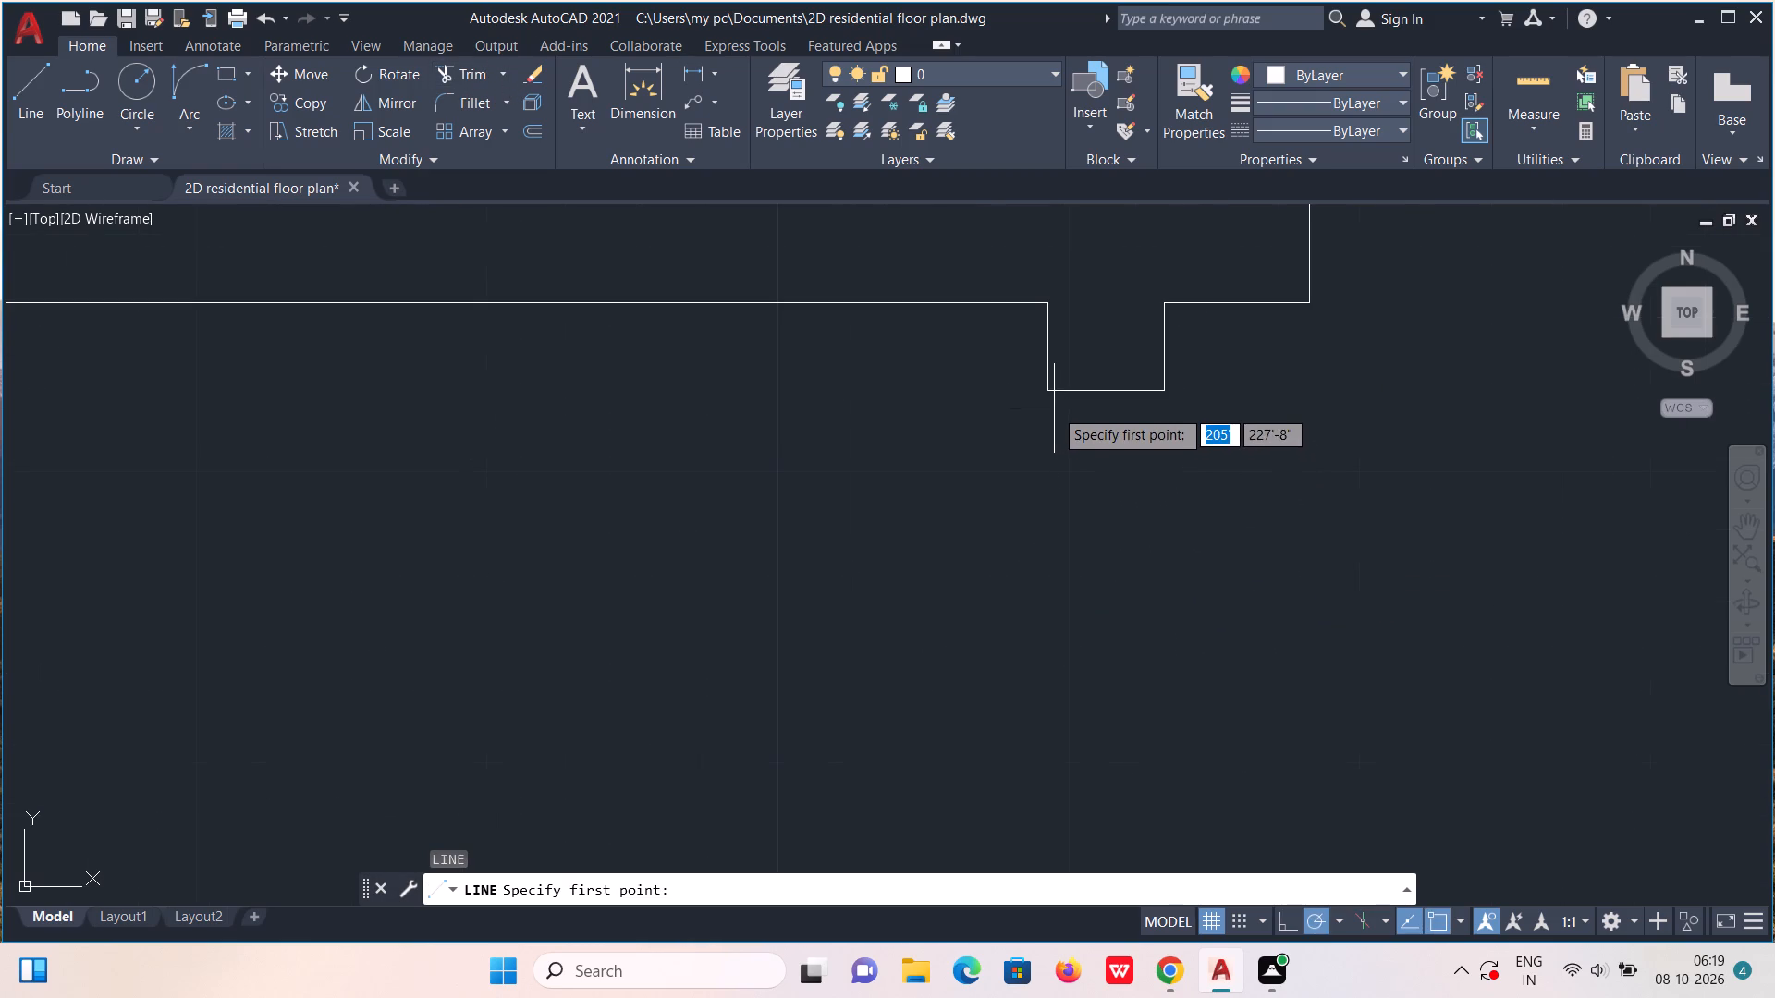
pyautogui.click(1049, 395)
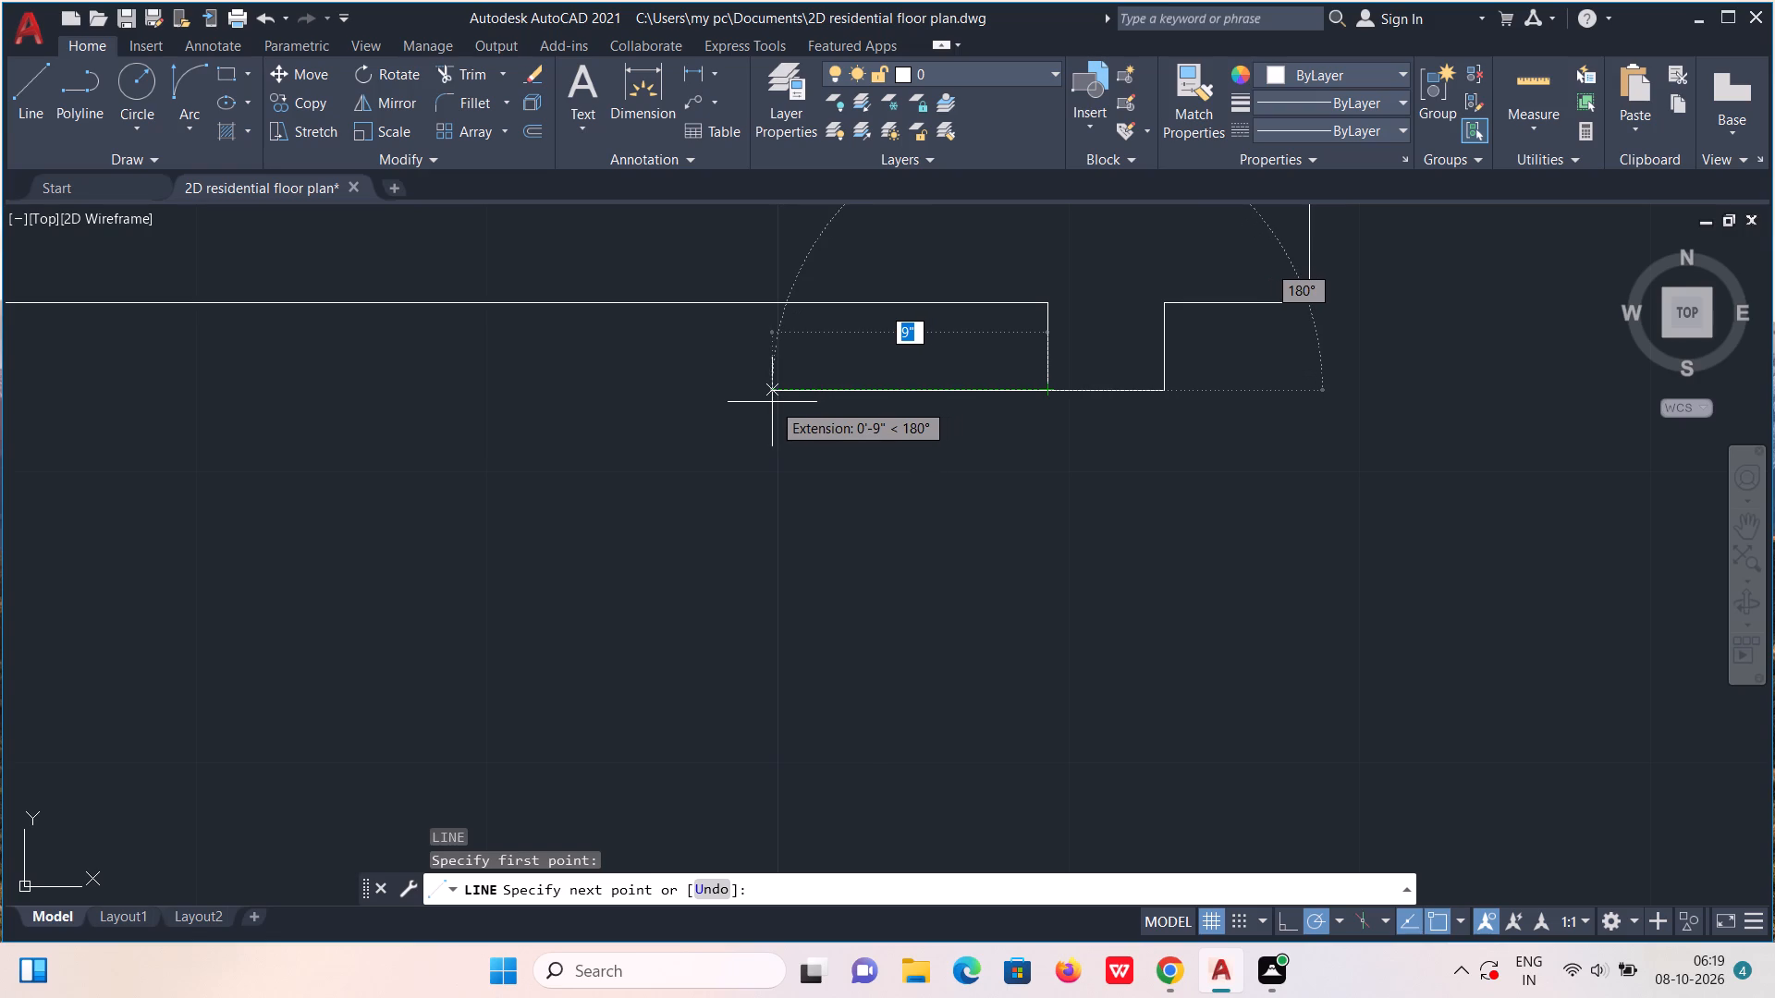
pyautogui.write("3'")
pyautogui.press('Return')
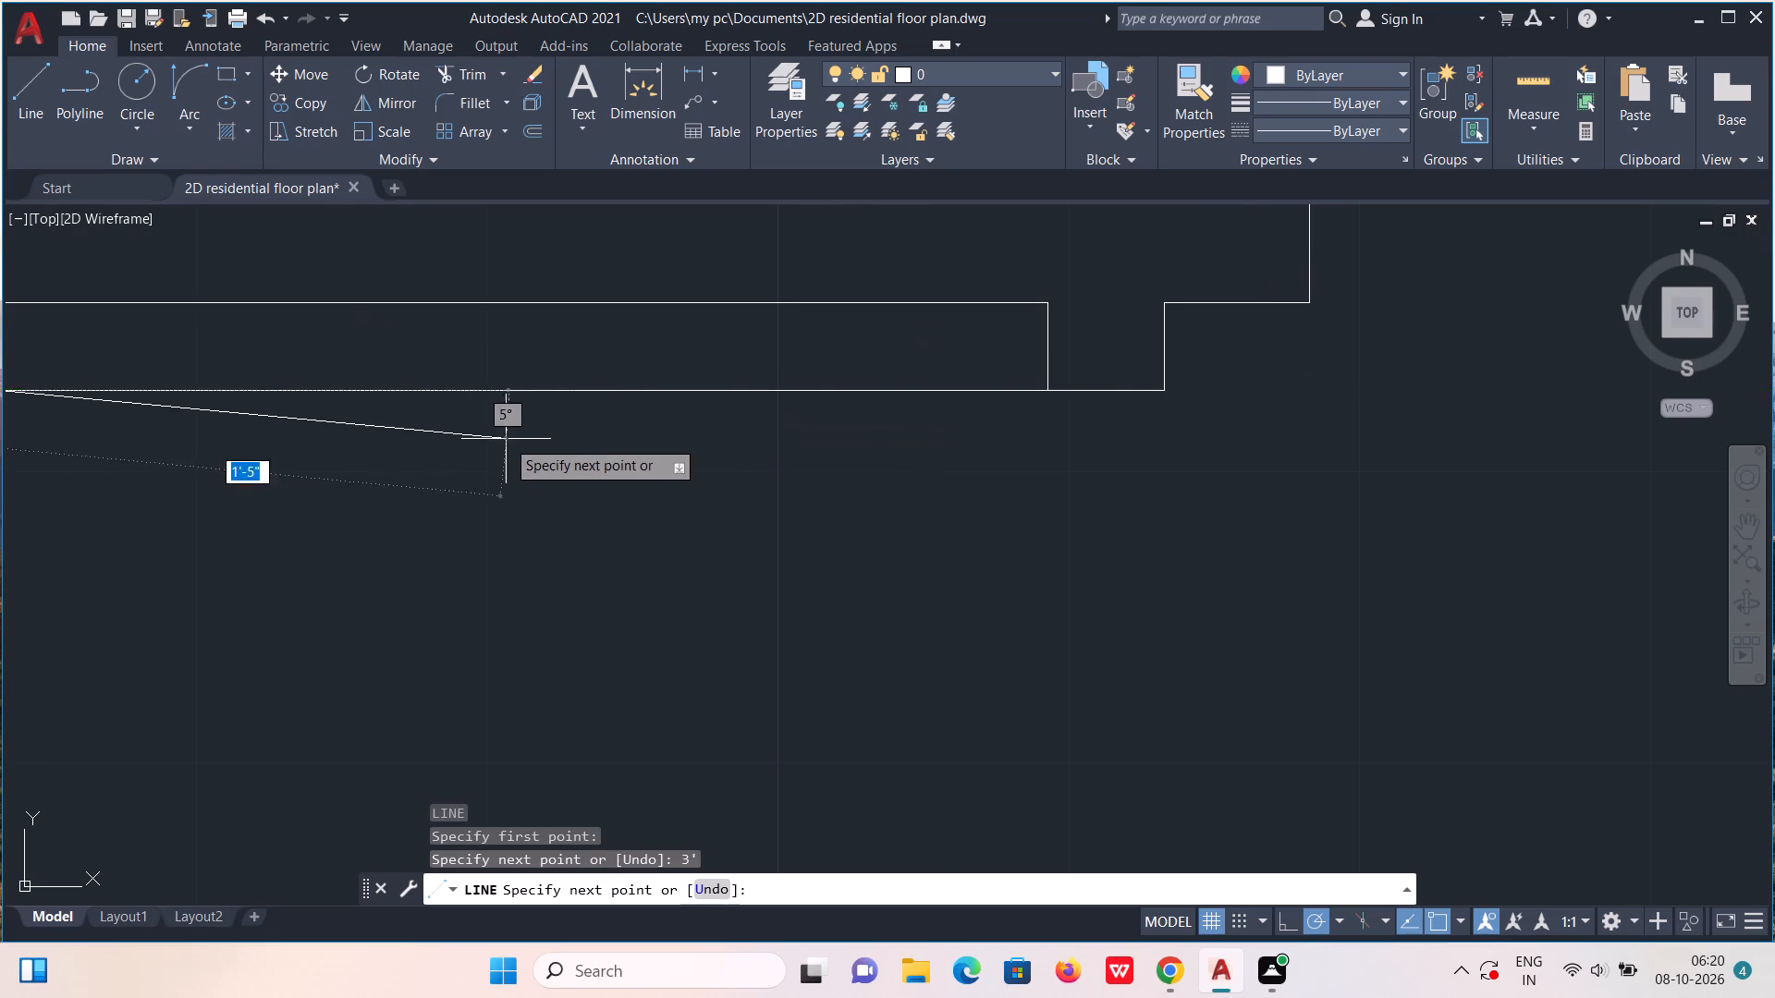
pyautogui.scroll(-4, 519, 434)
pyautogui.moveTo(558, 453); pyautogui.dragTo(970, 462, button='middle')
pyautogui.scroll(3, 862, 439)
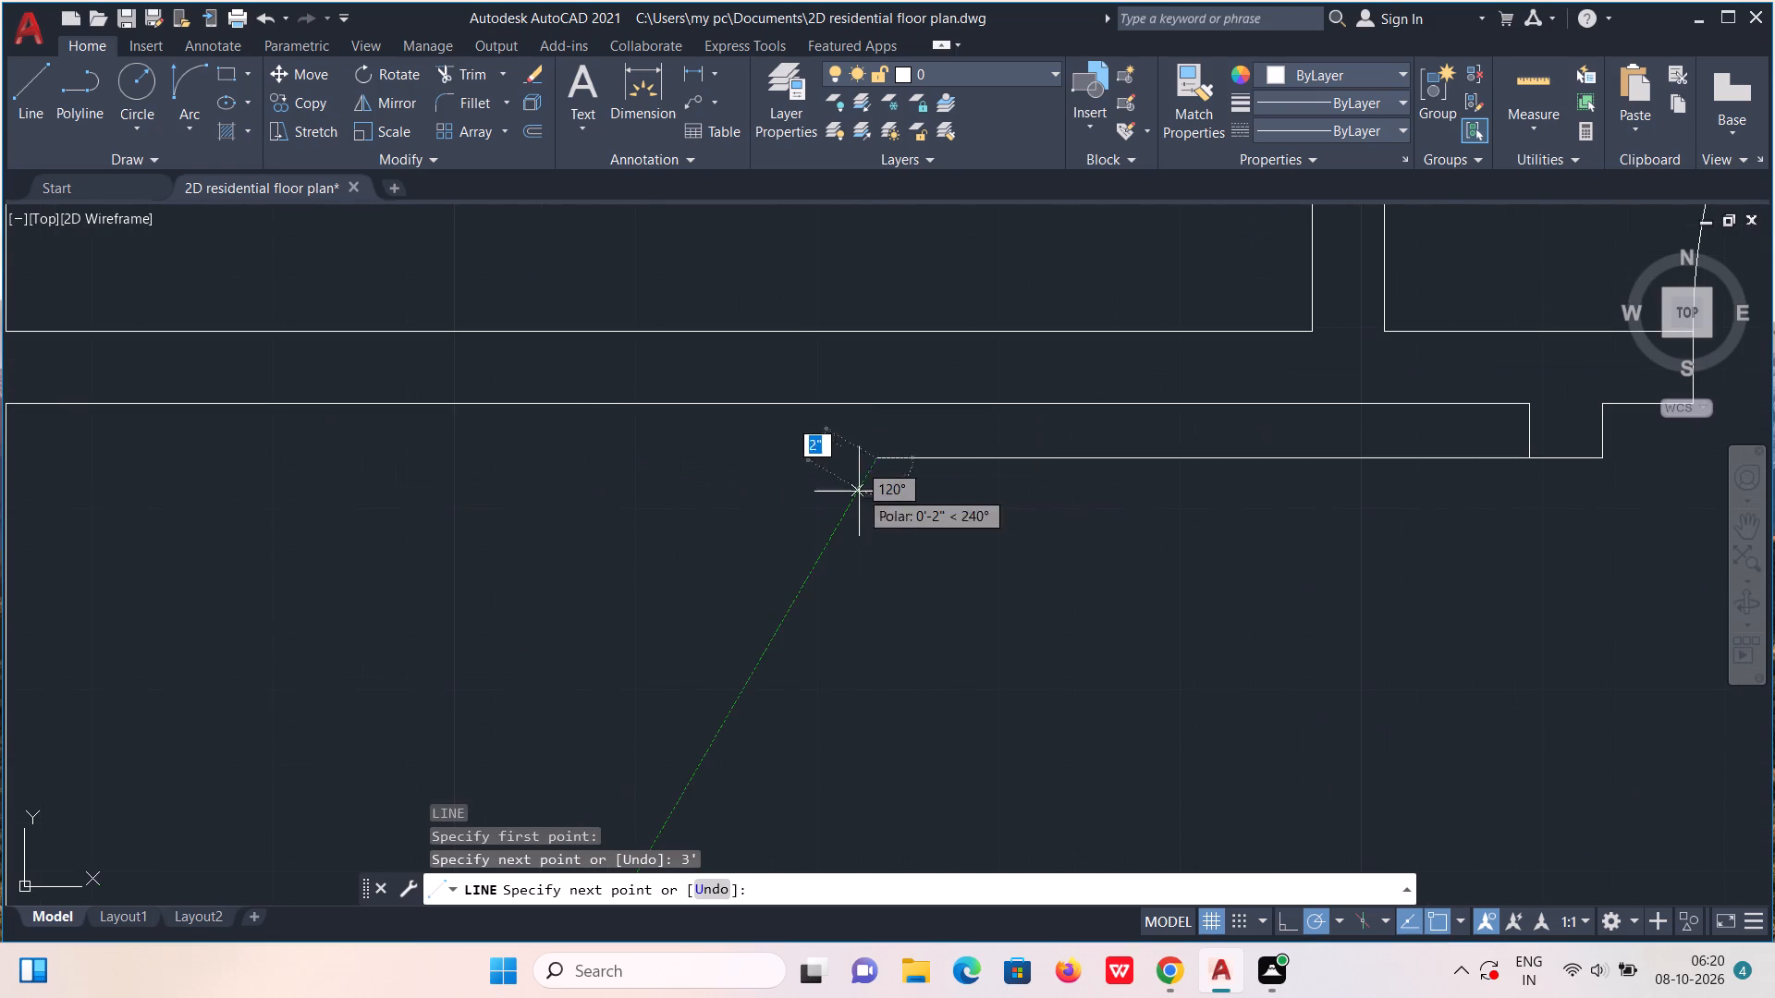
pyautogui.press('2')
pyautogui.hotkey('shift', '"')
pyautogui.press('Return')
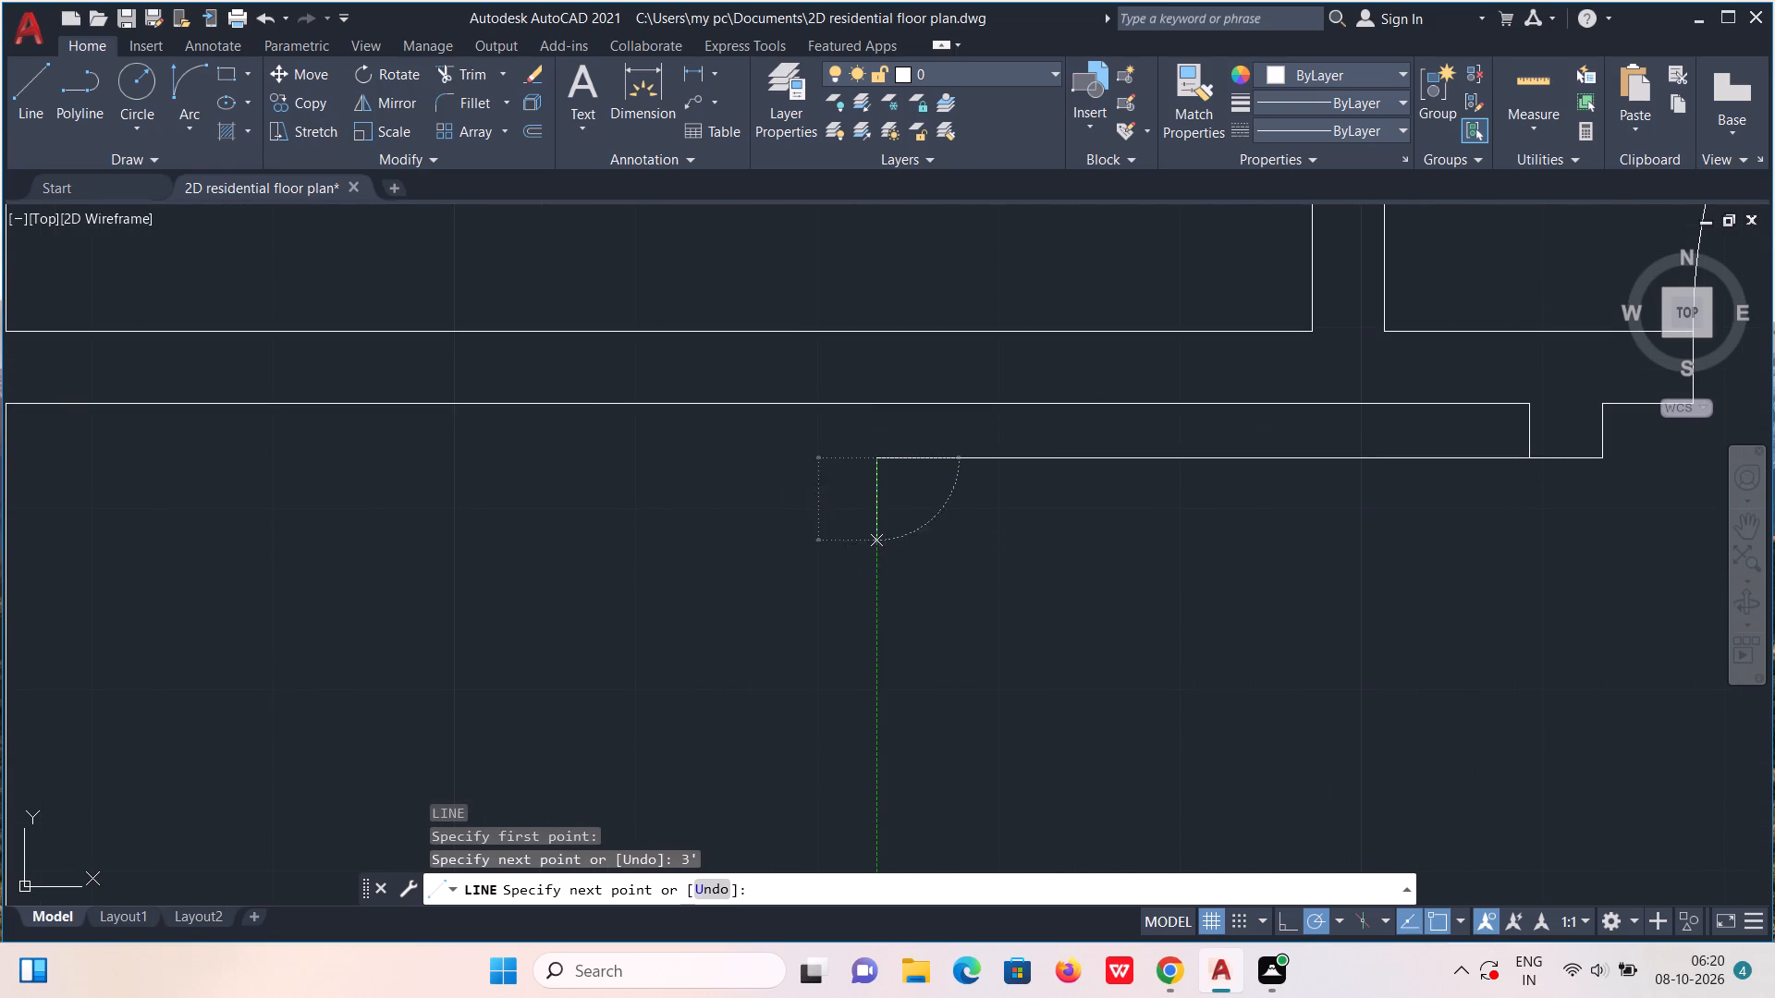
pyautogui.moveTo(1187, 567); pyautogui.dragTo(885, 540, button='middle')
pyautogui.scroll(2, 1248, 458)
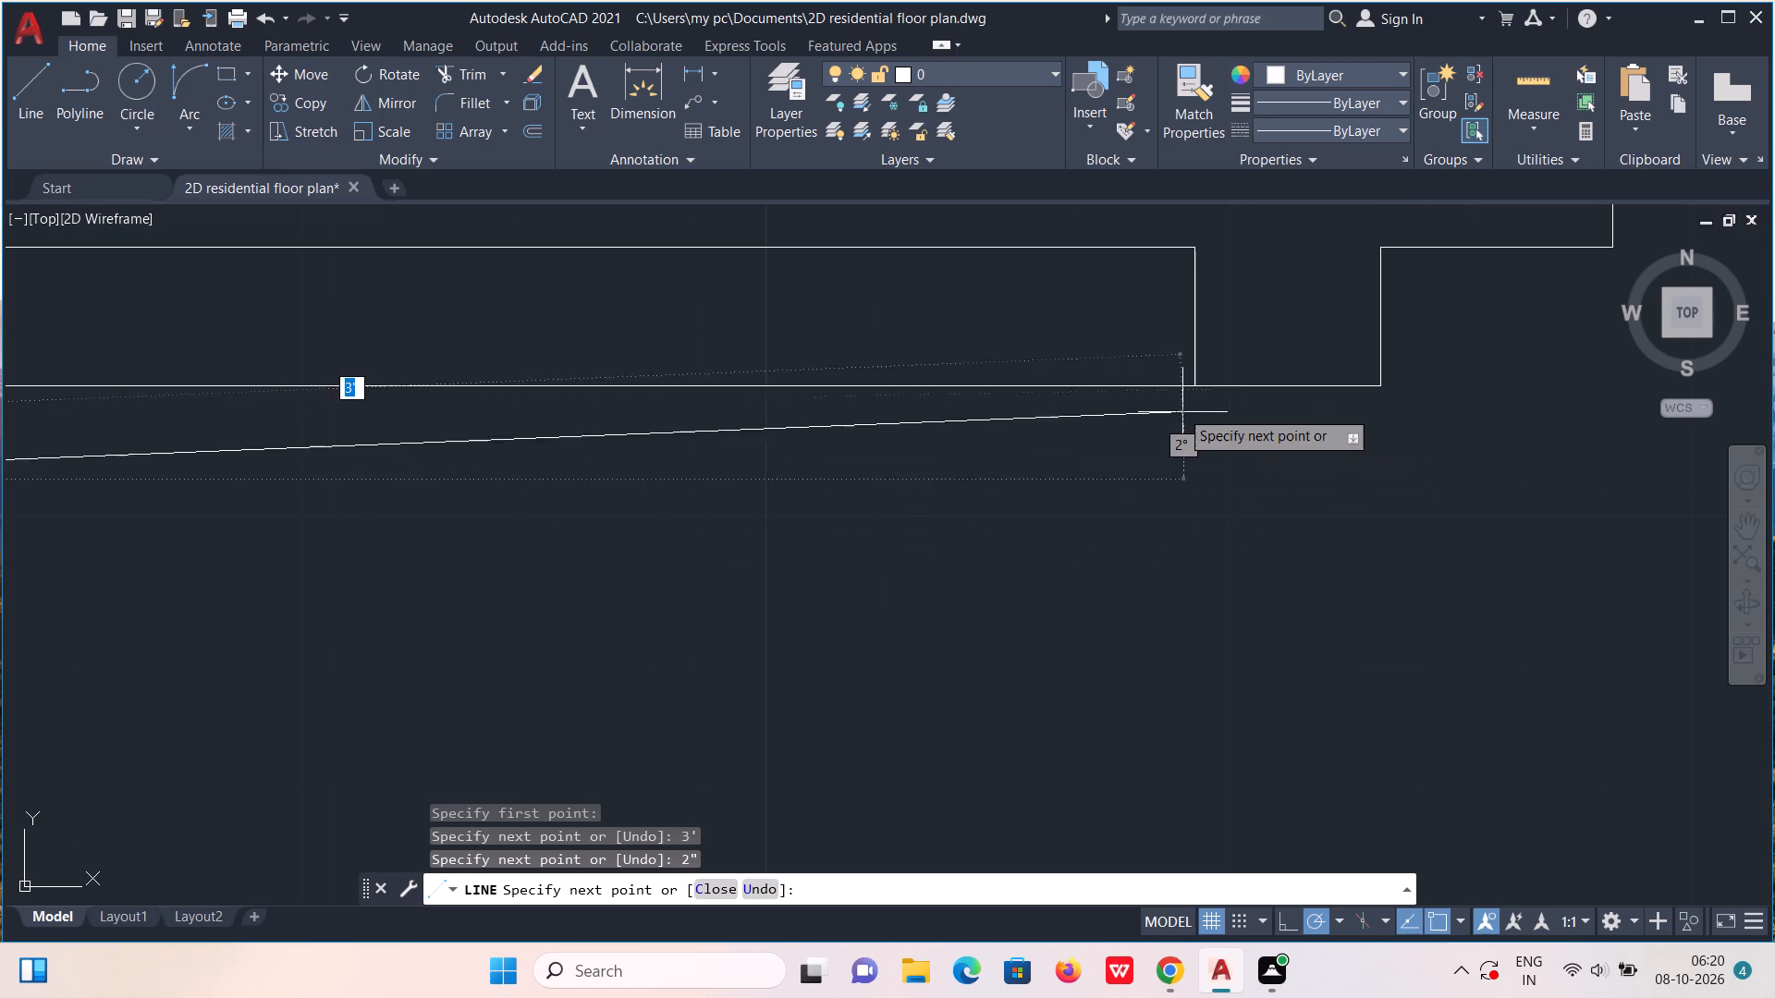
pyautogui.click(1199, 481)
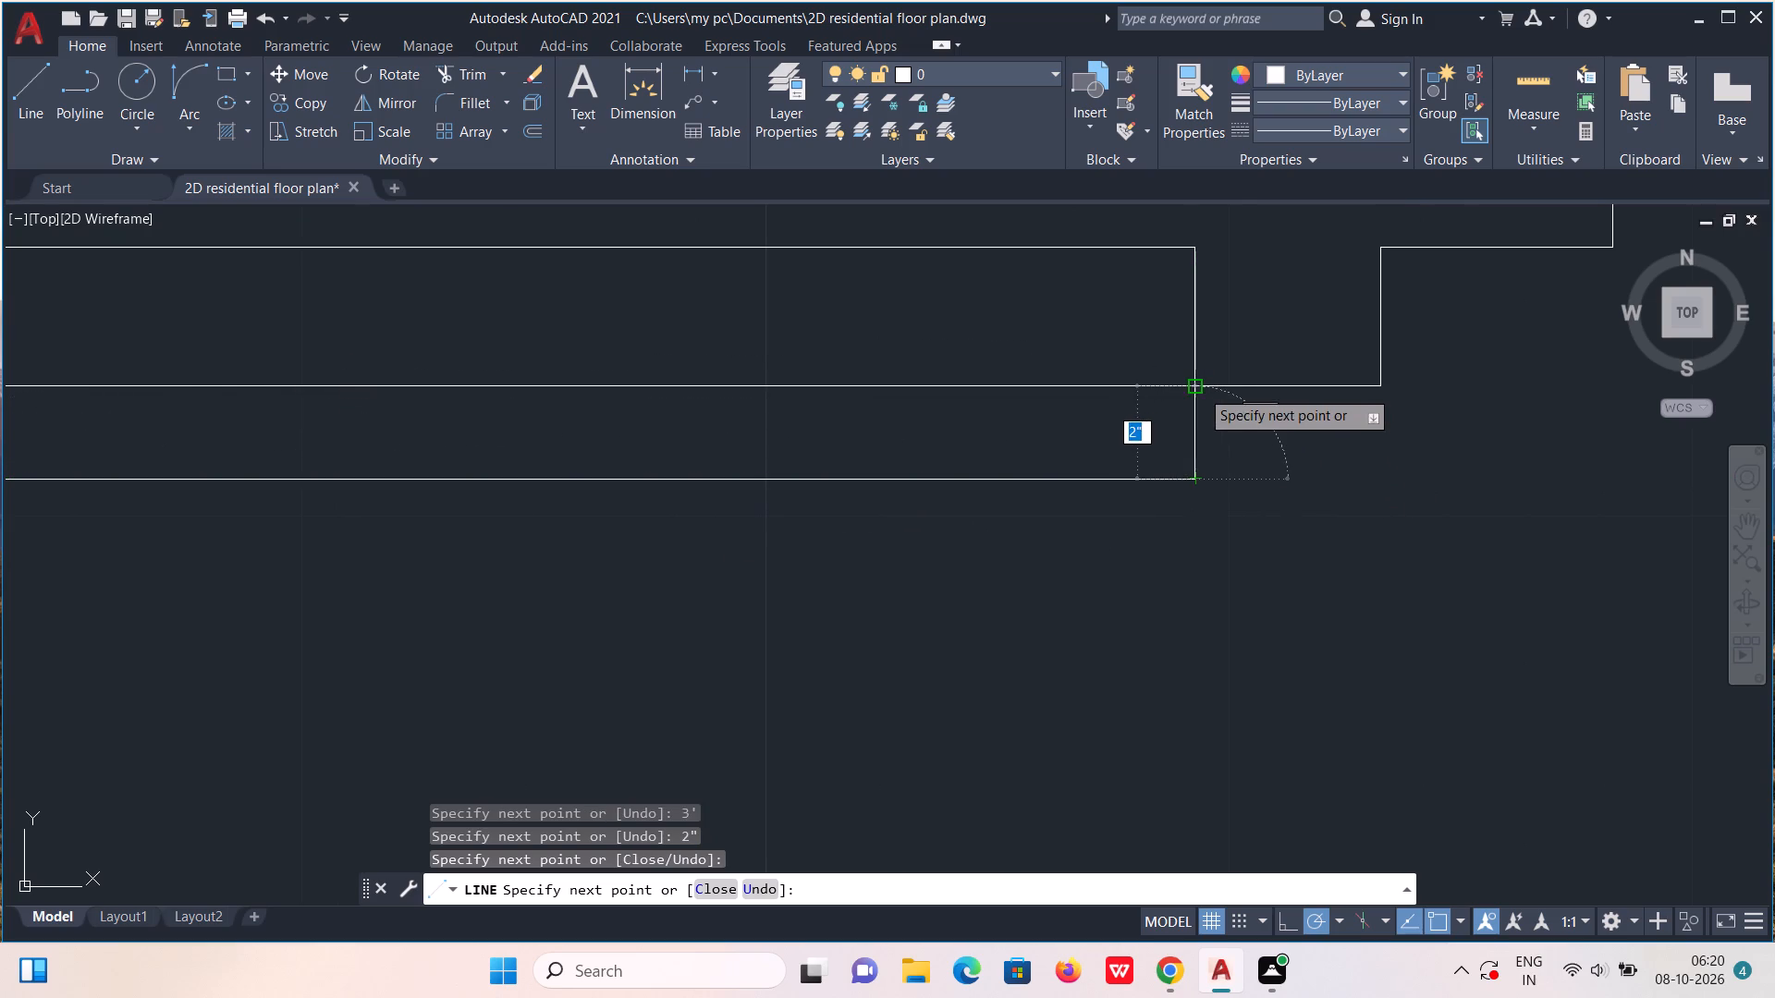
pyautogui.click(1196, 384)
pyautogui.press('Escape')
pyautogui.scroll(-4, 1232, 468)
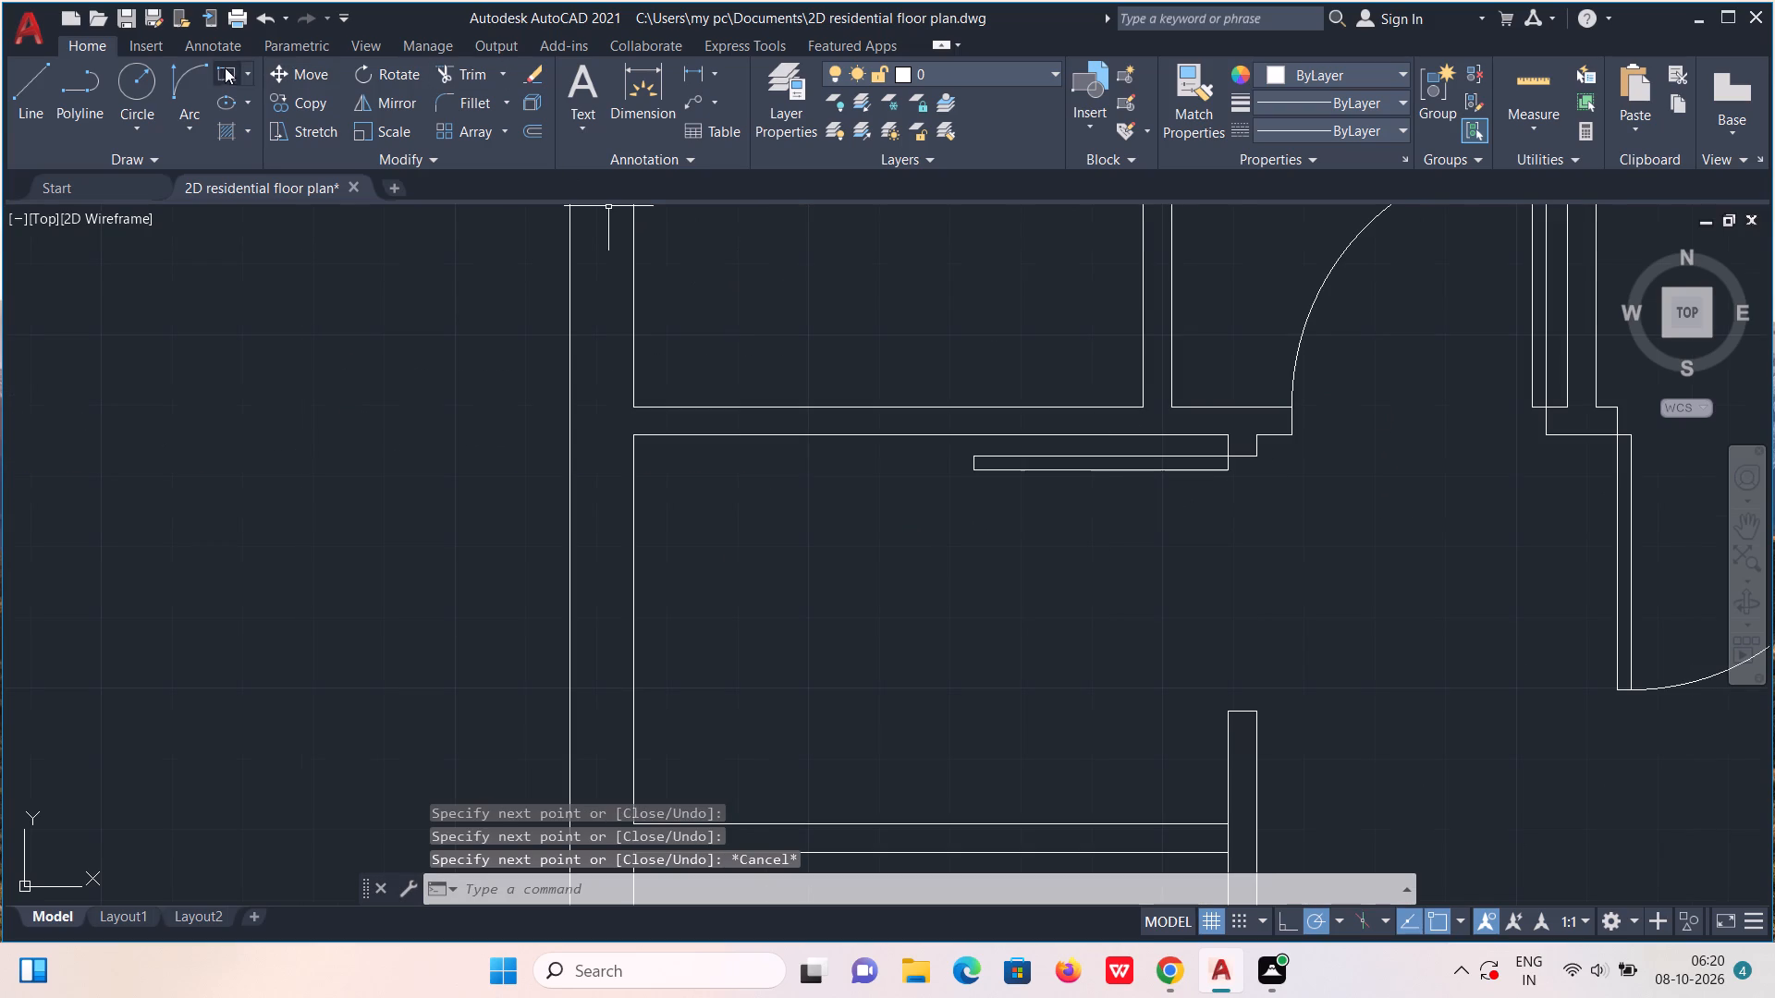
# Draw the door's swing arc from the leaf's southwest corner to the west corner of the doorway's south jamb.
pyautogui.click(188, 82)
pyautogui.scroll(3, 891, 526)
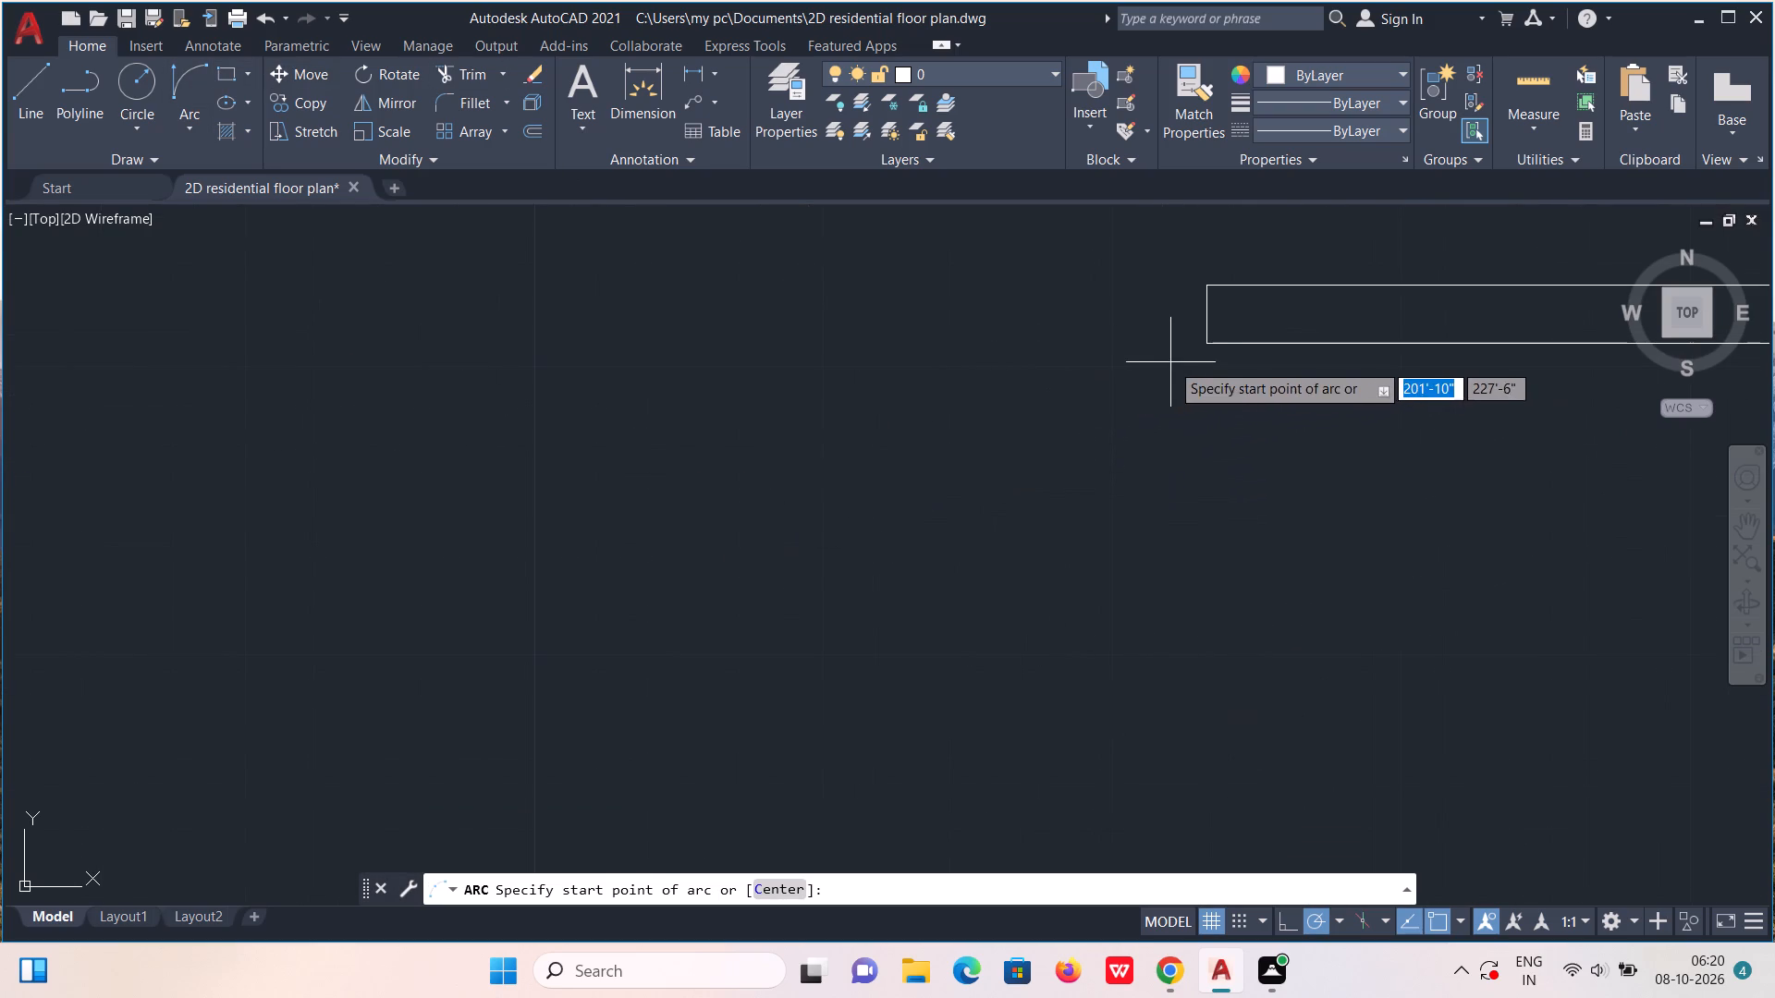
pyautogui.click(1205, 343)
pyautogui.scroll(-3, 1200, 368)
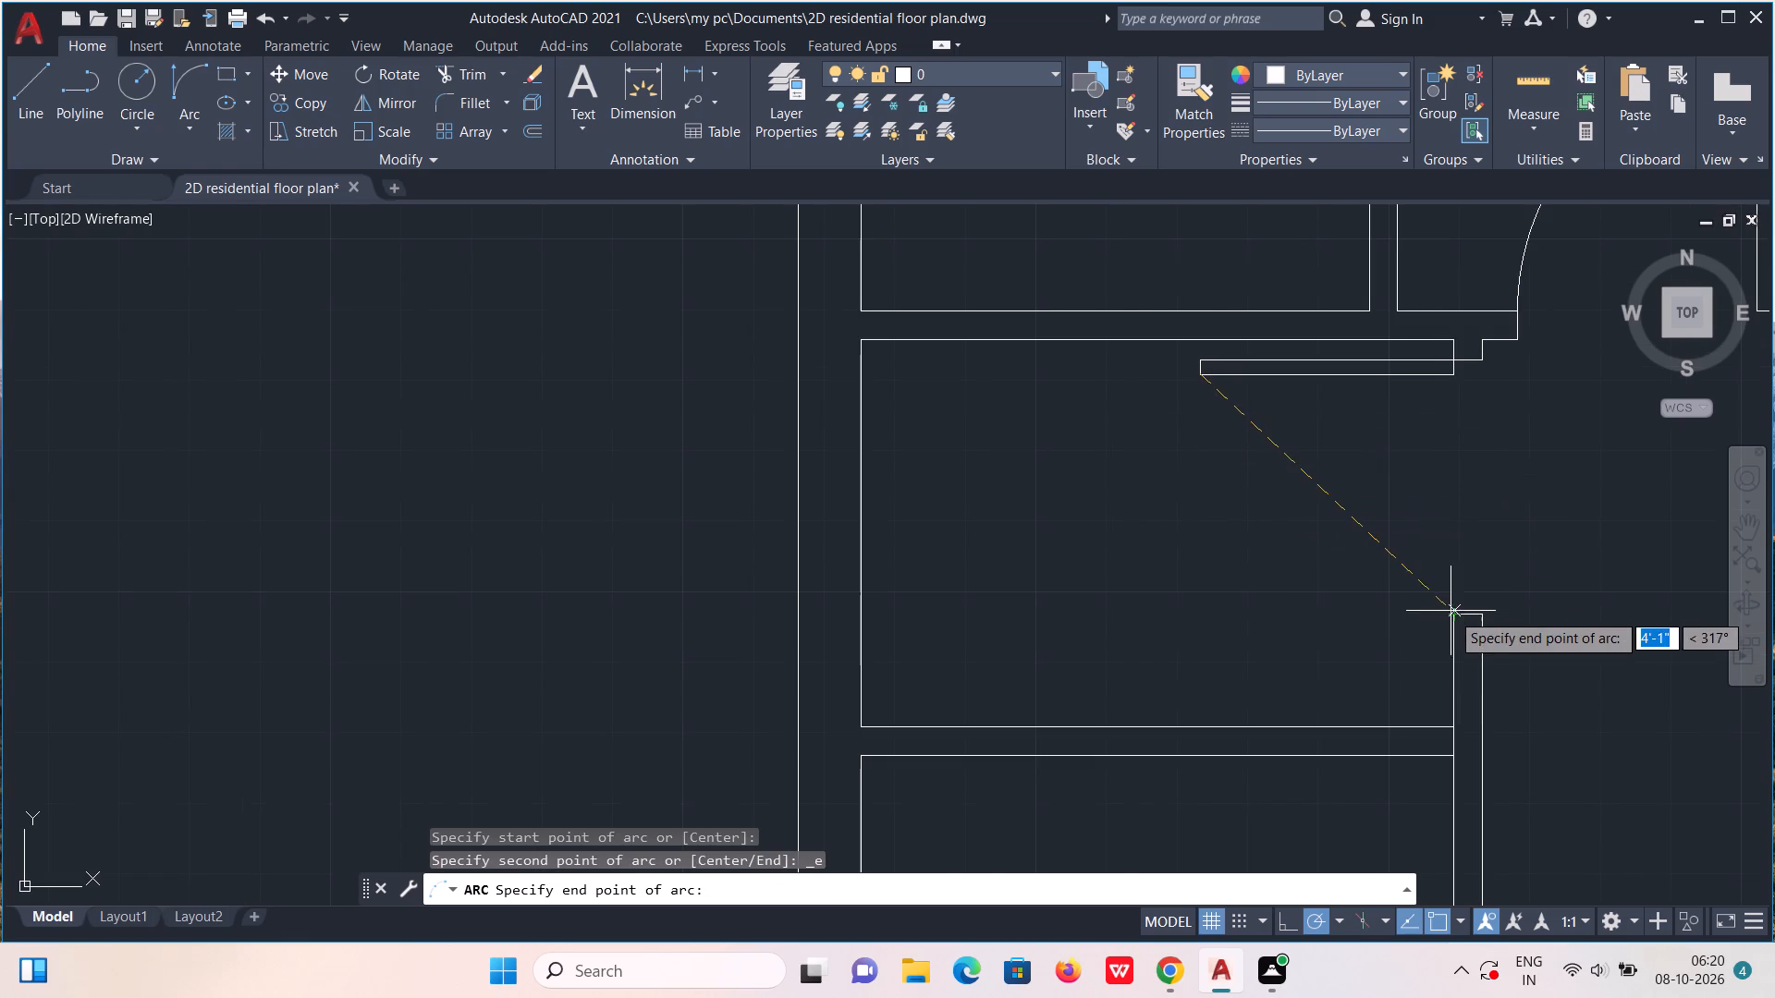
pyautogui.click(1451, 616)
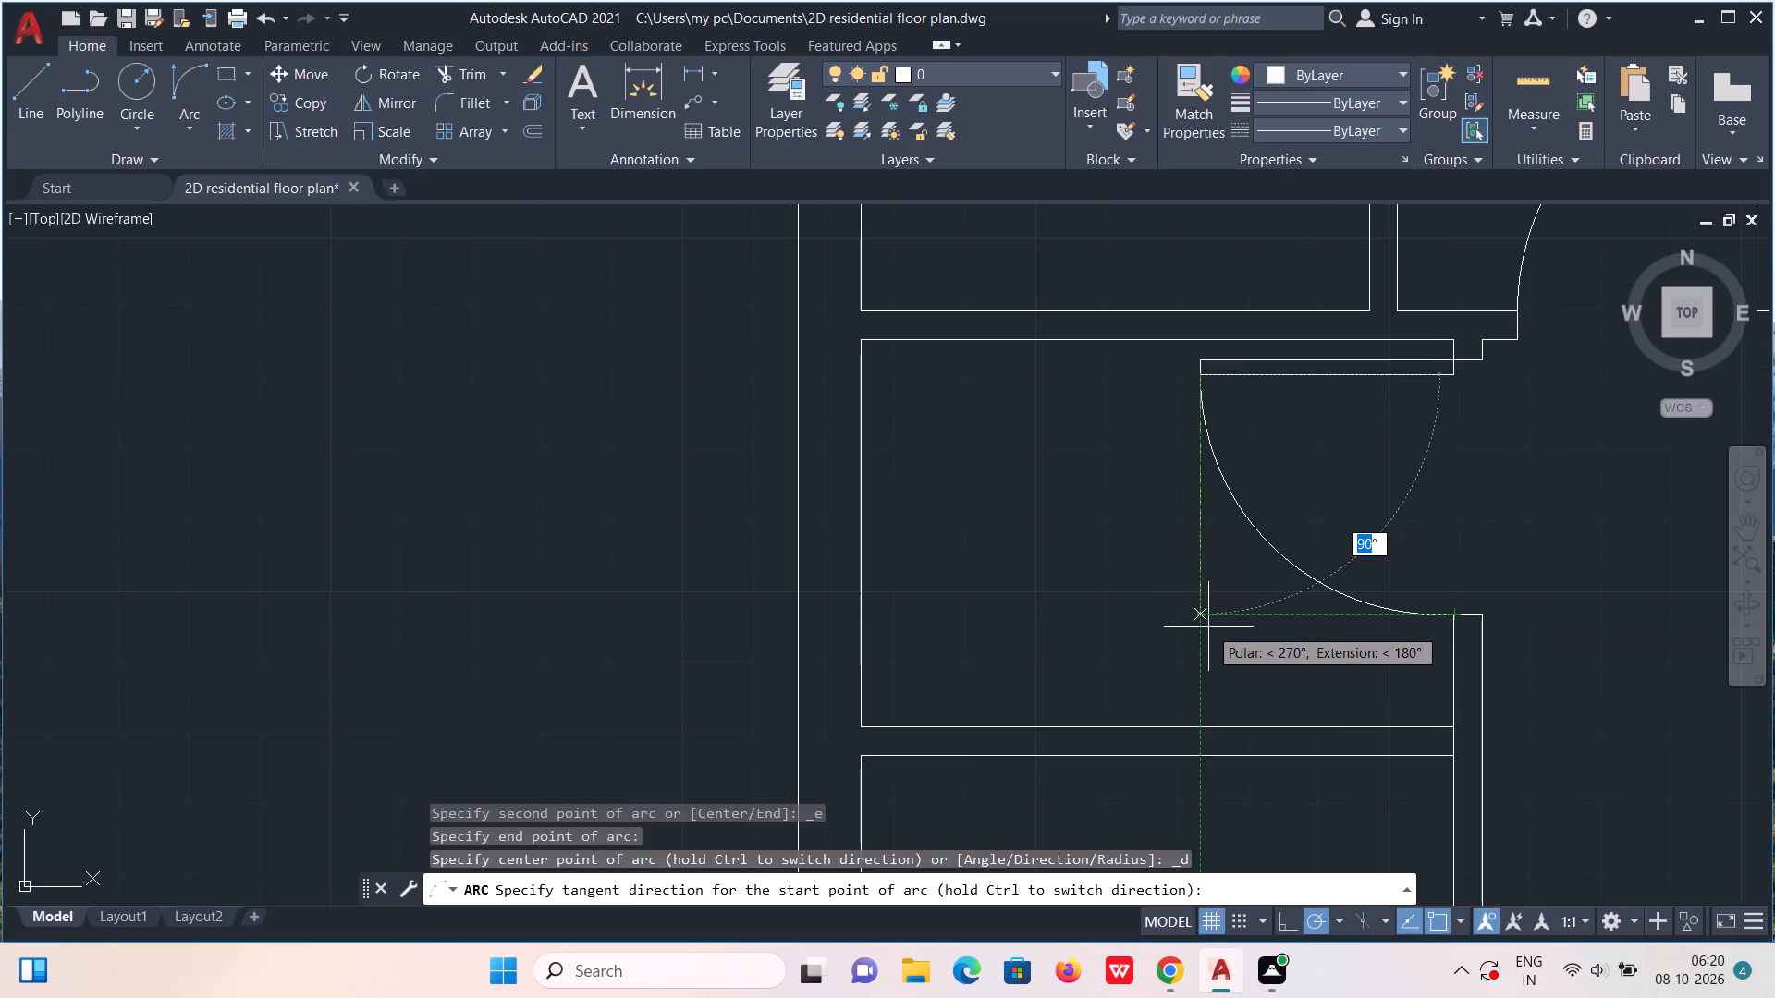
pyautogui.click(1206, 627)
# Draw a jamb line across the horizontal partition, in line with the west face of the wall dividing the two northeast bedrooms.
pyautogui.scroll(-2, 1206, 627)
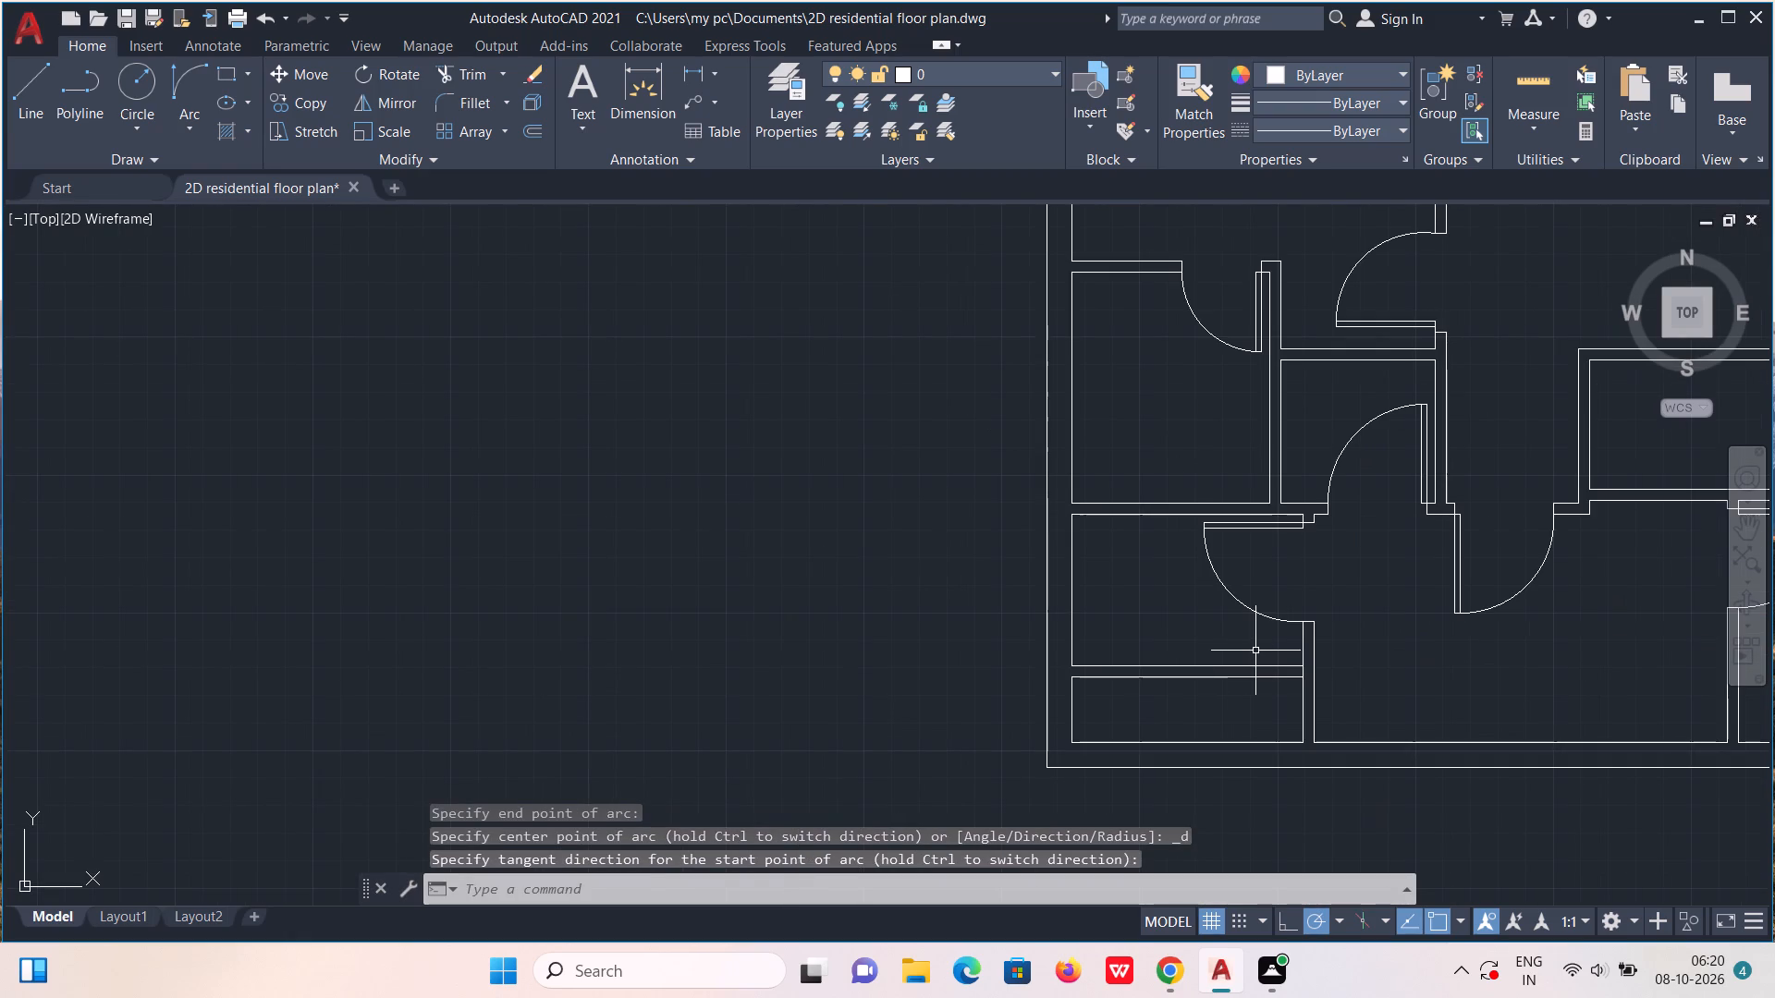
pyautogui.moveTo(1255, 650); pyautogui.dragTo(1034, 793, button='middle')
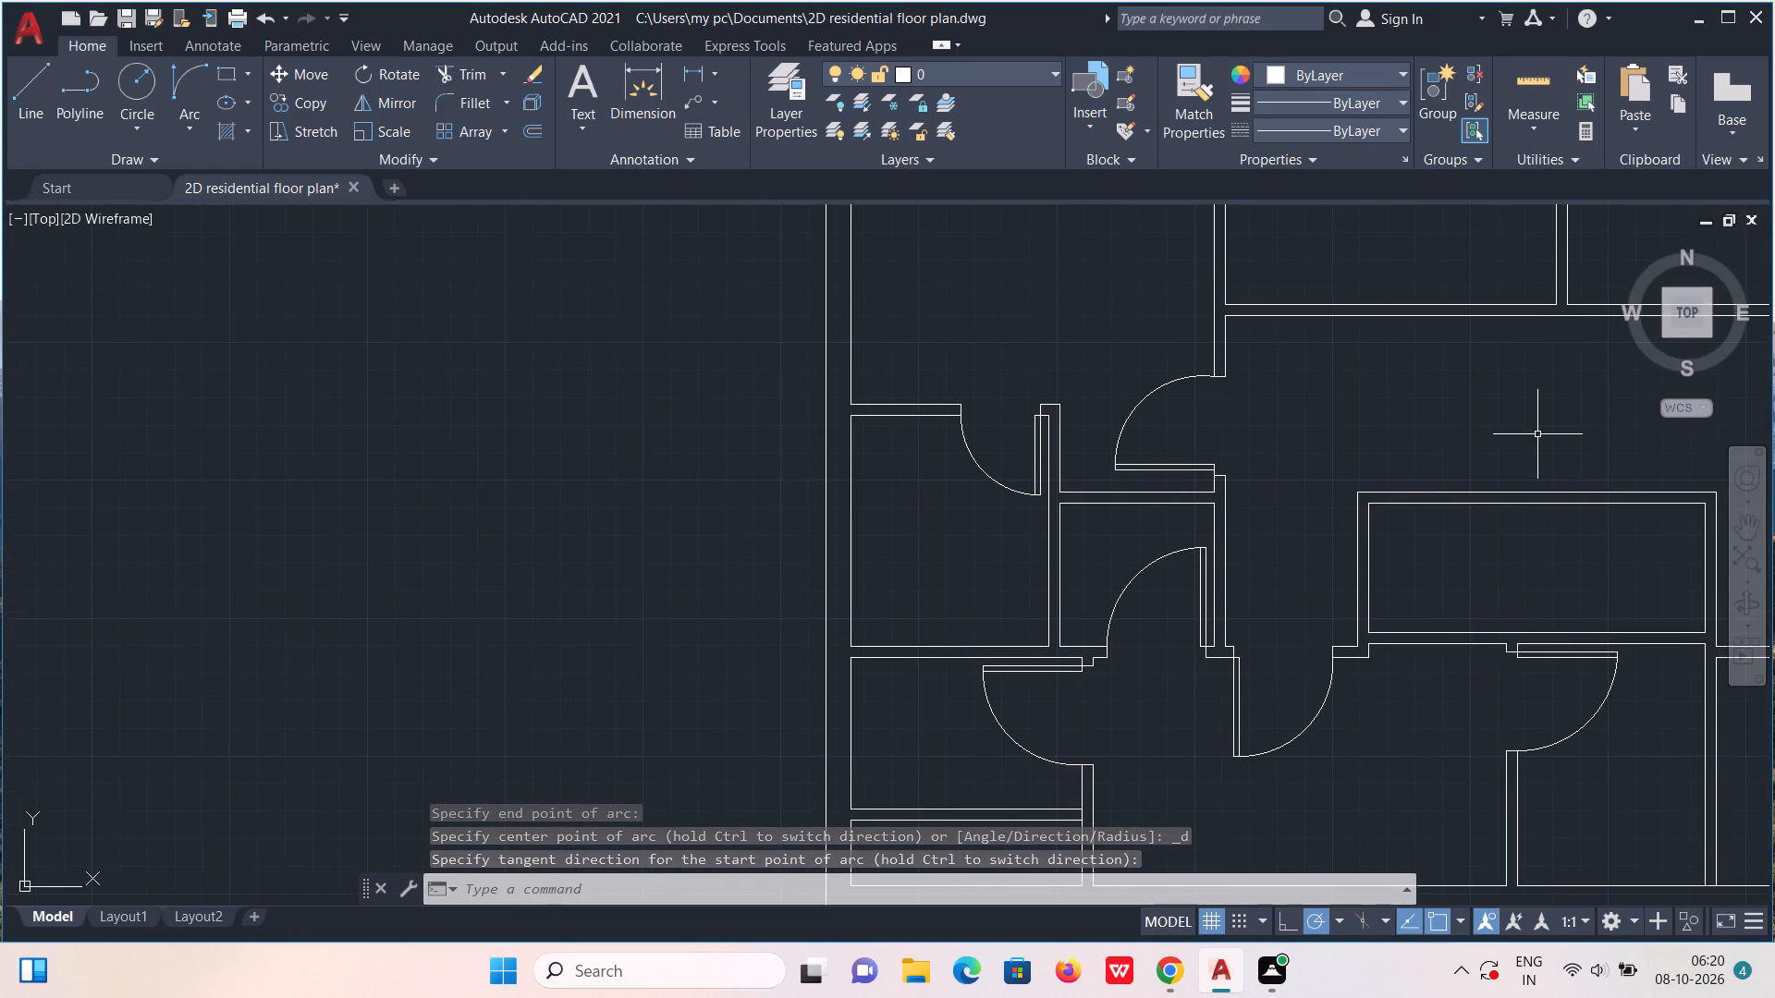
pyautogui.moveTo(1537, 434); pyautogui.dragTo(1232, 607, button='middle')
pyautogui.moveTo(1198, 575); pyautogui.dragTo(1130, 656, button='middle')
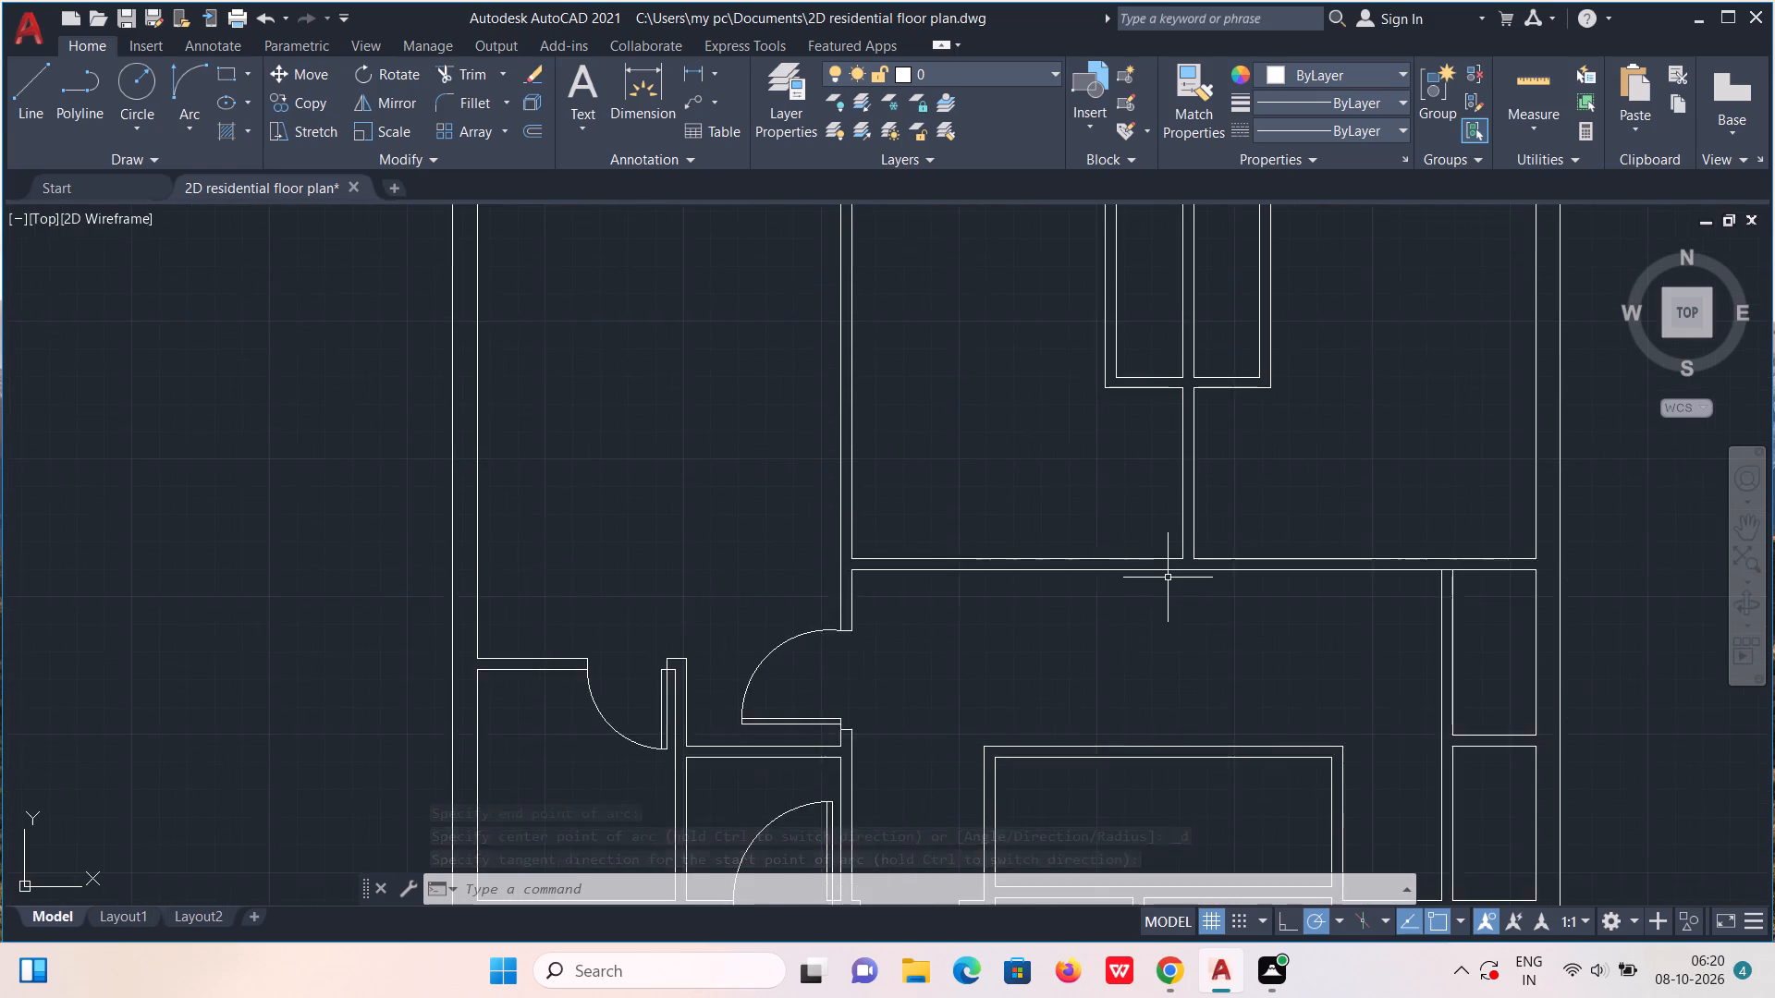
pyautogui.scroll(4, 1168, 578)
pyautogui.scroll(-2, 1171, 533)
pyautogui.press('l')
pyautogui.press('Return')
pyautogui.scroll(2, 1223, 425)
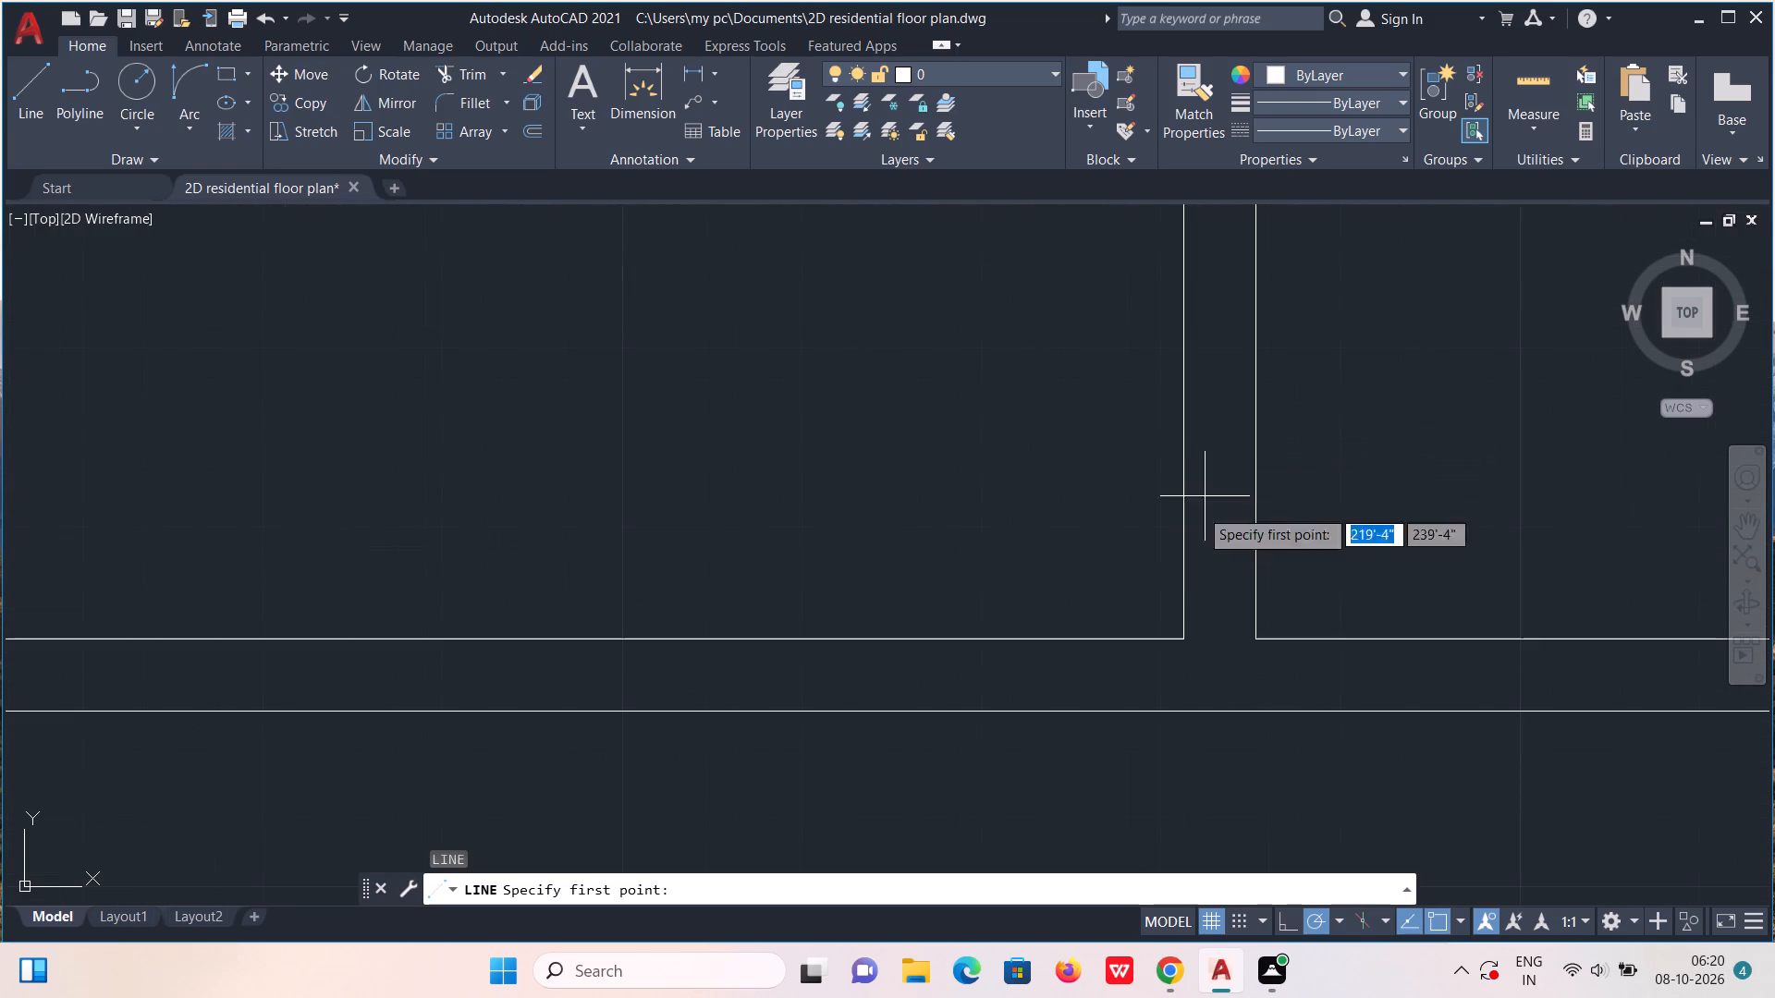
pyautogui.click(1182, 637)
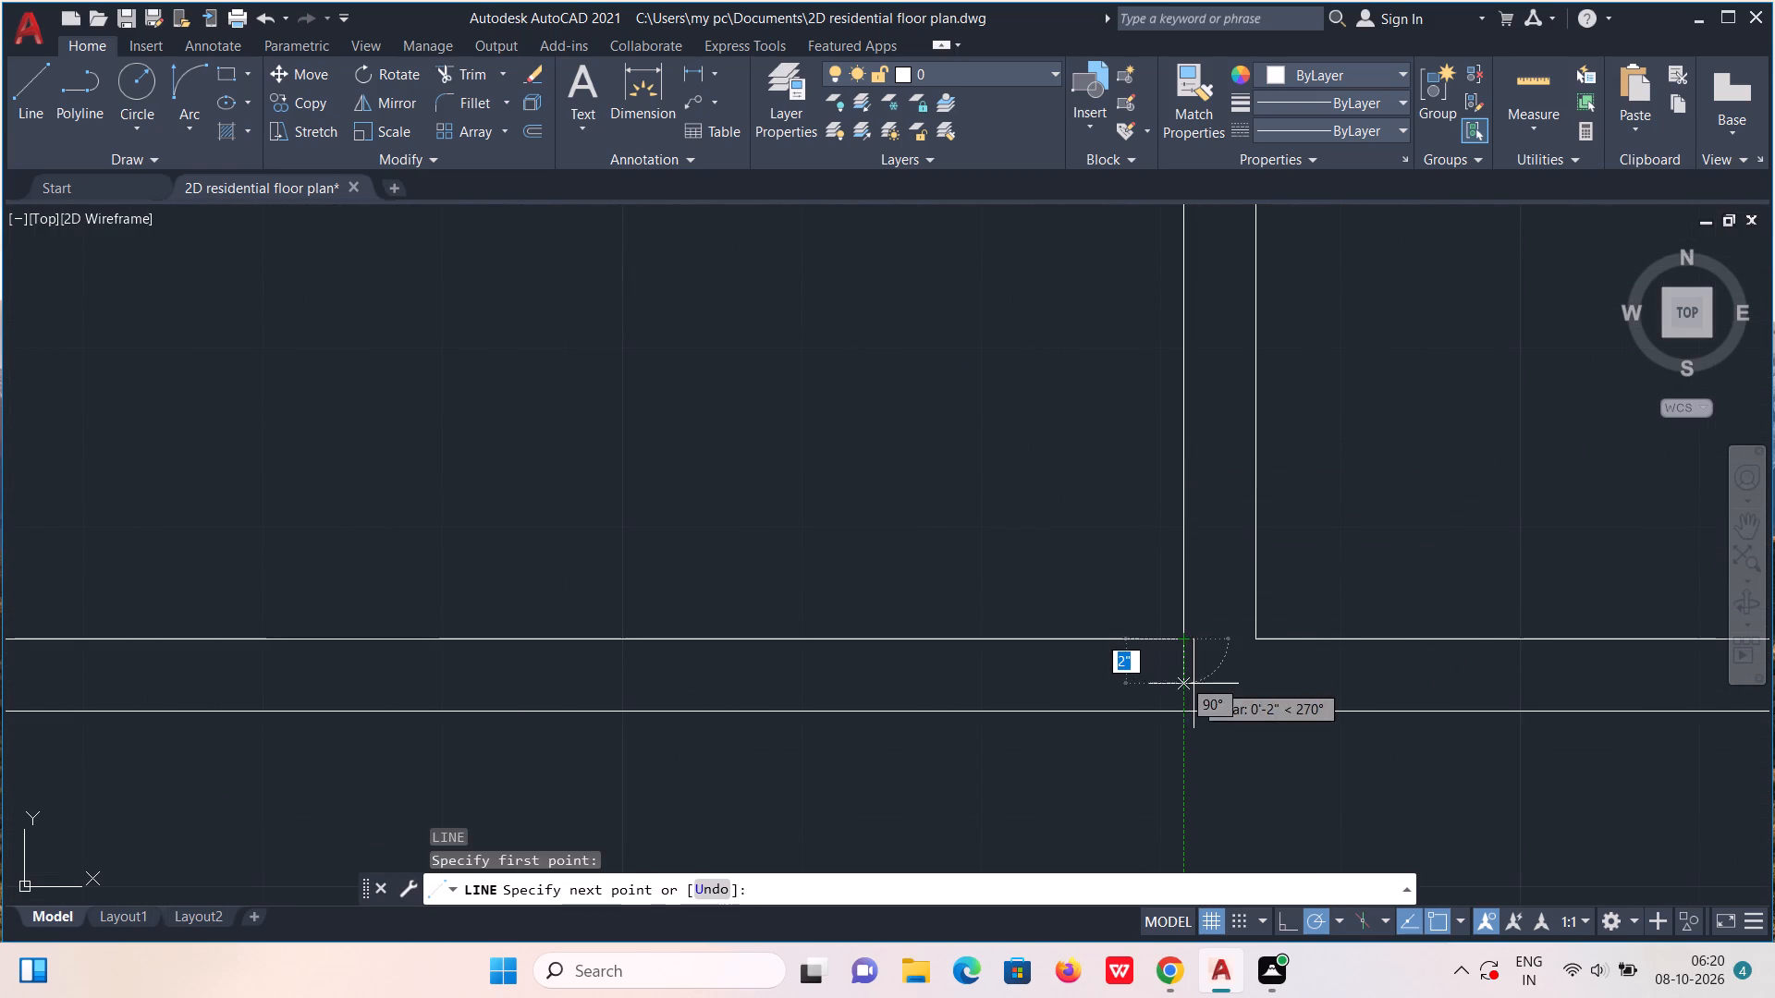
pyautogui.click(1182, 710)
pyautogui.press('Escape')
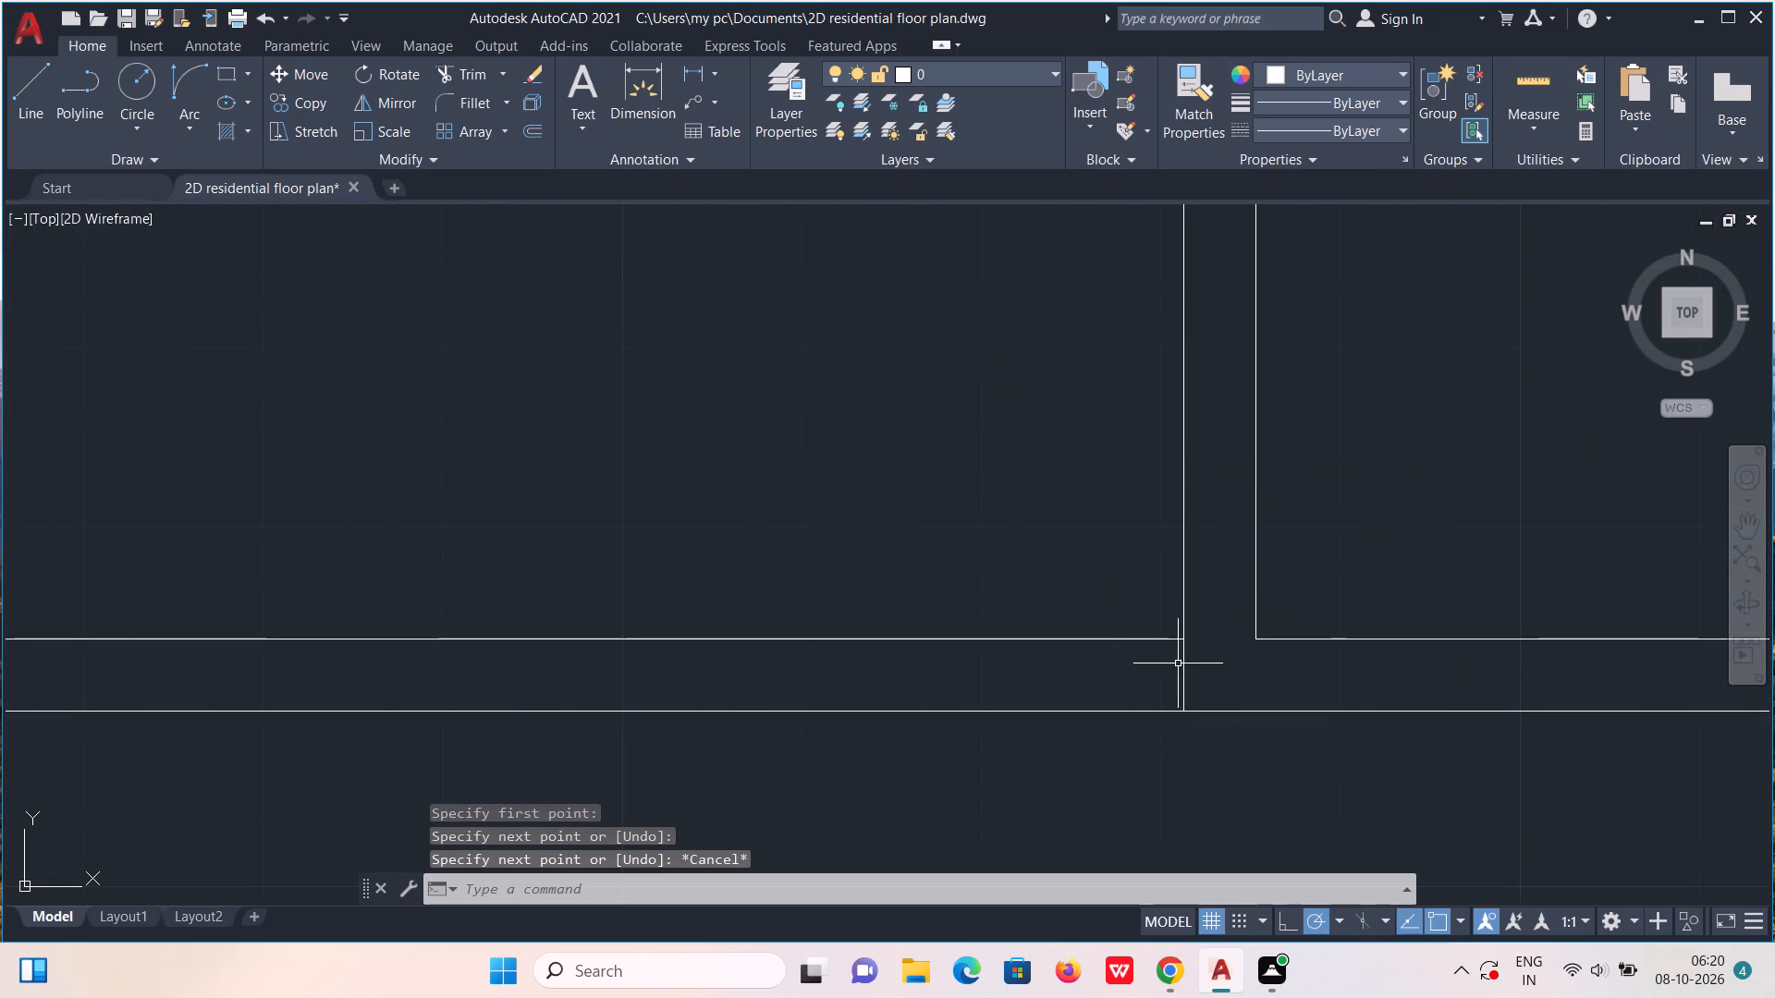
# Move the new jamb line 3" west along the horizontal partition.
pyautogui.click(1187, 675)
pyautogui.press('m')
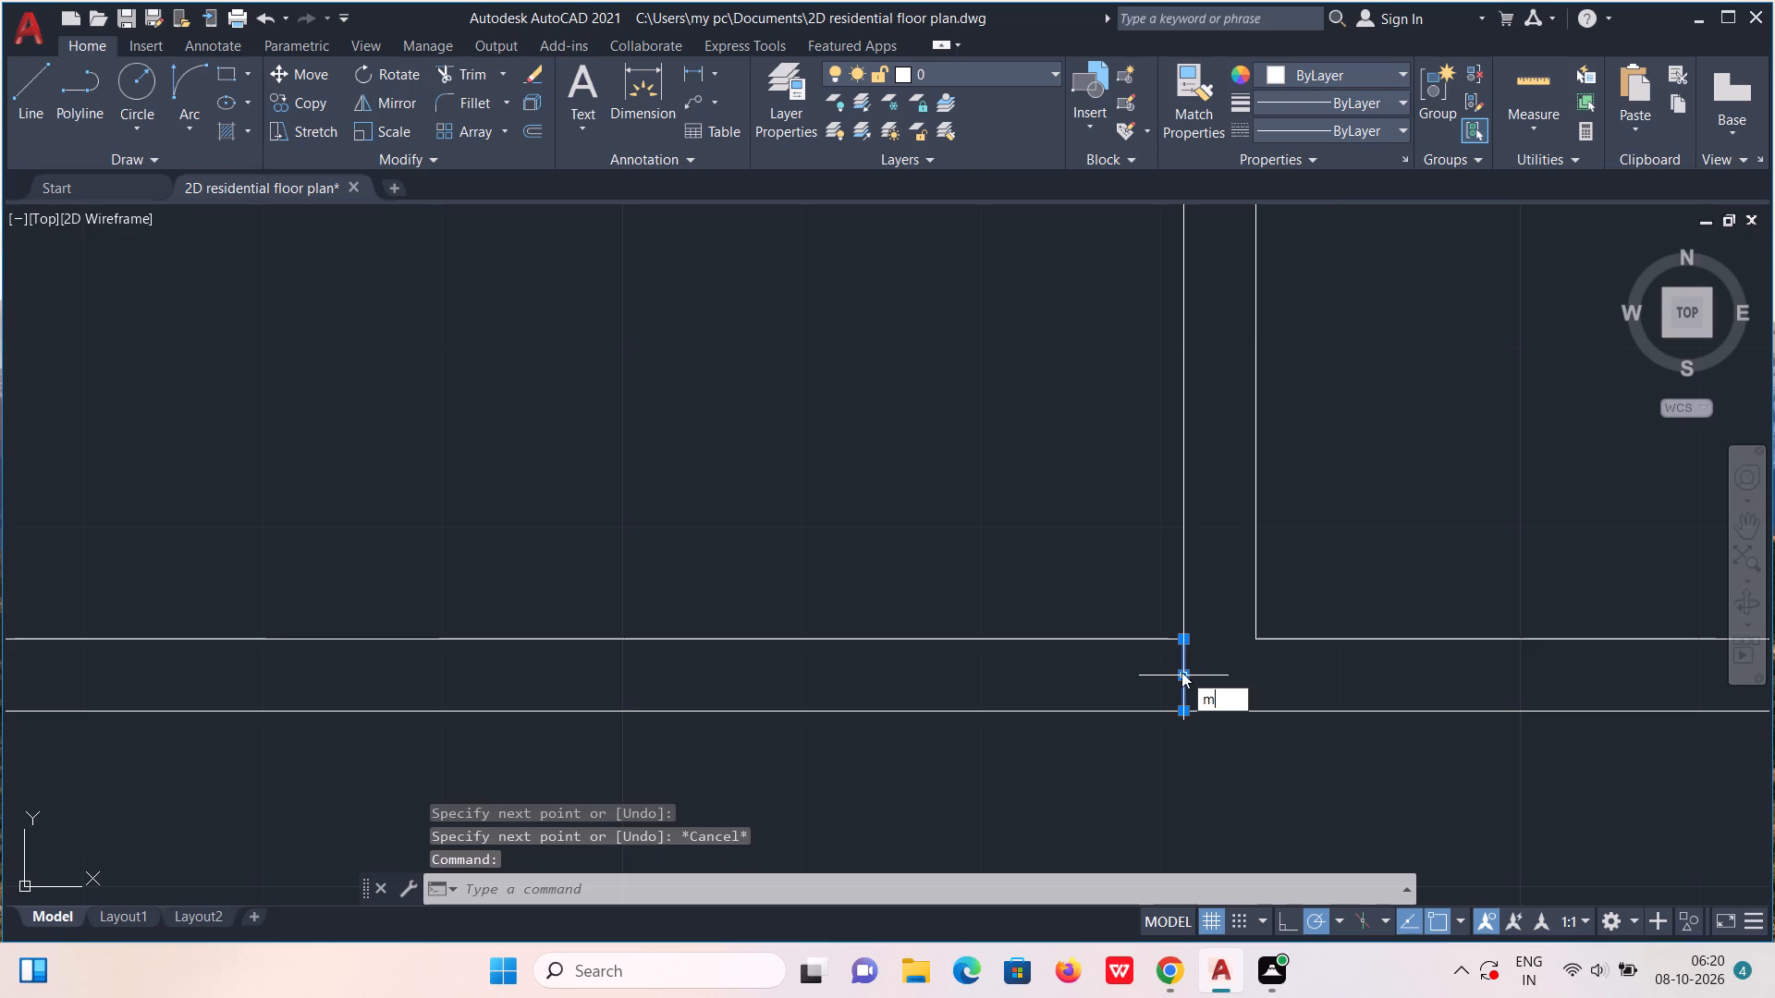
pyautogui.press('Return')
pyautogui.click(1181, 672)
pyautogui.write('3"')
pyautogui.press('Return')
# Copy the jamb line 3' west along the partition to mark the doorway's other side.
pyautogui.click(1134, 678)
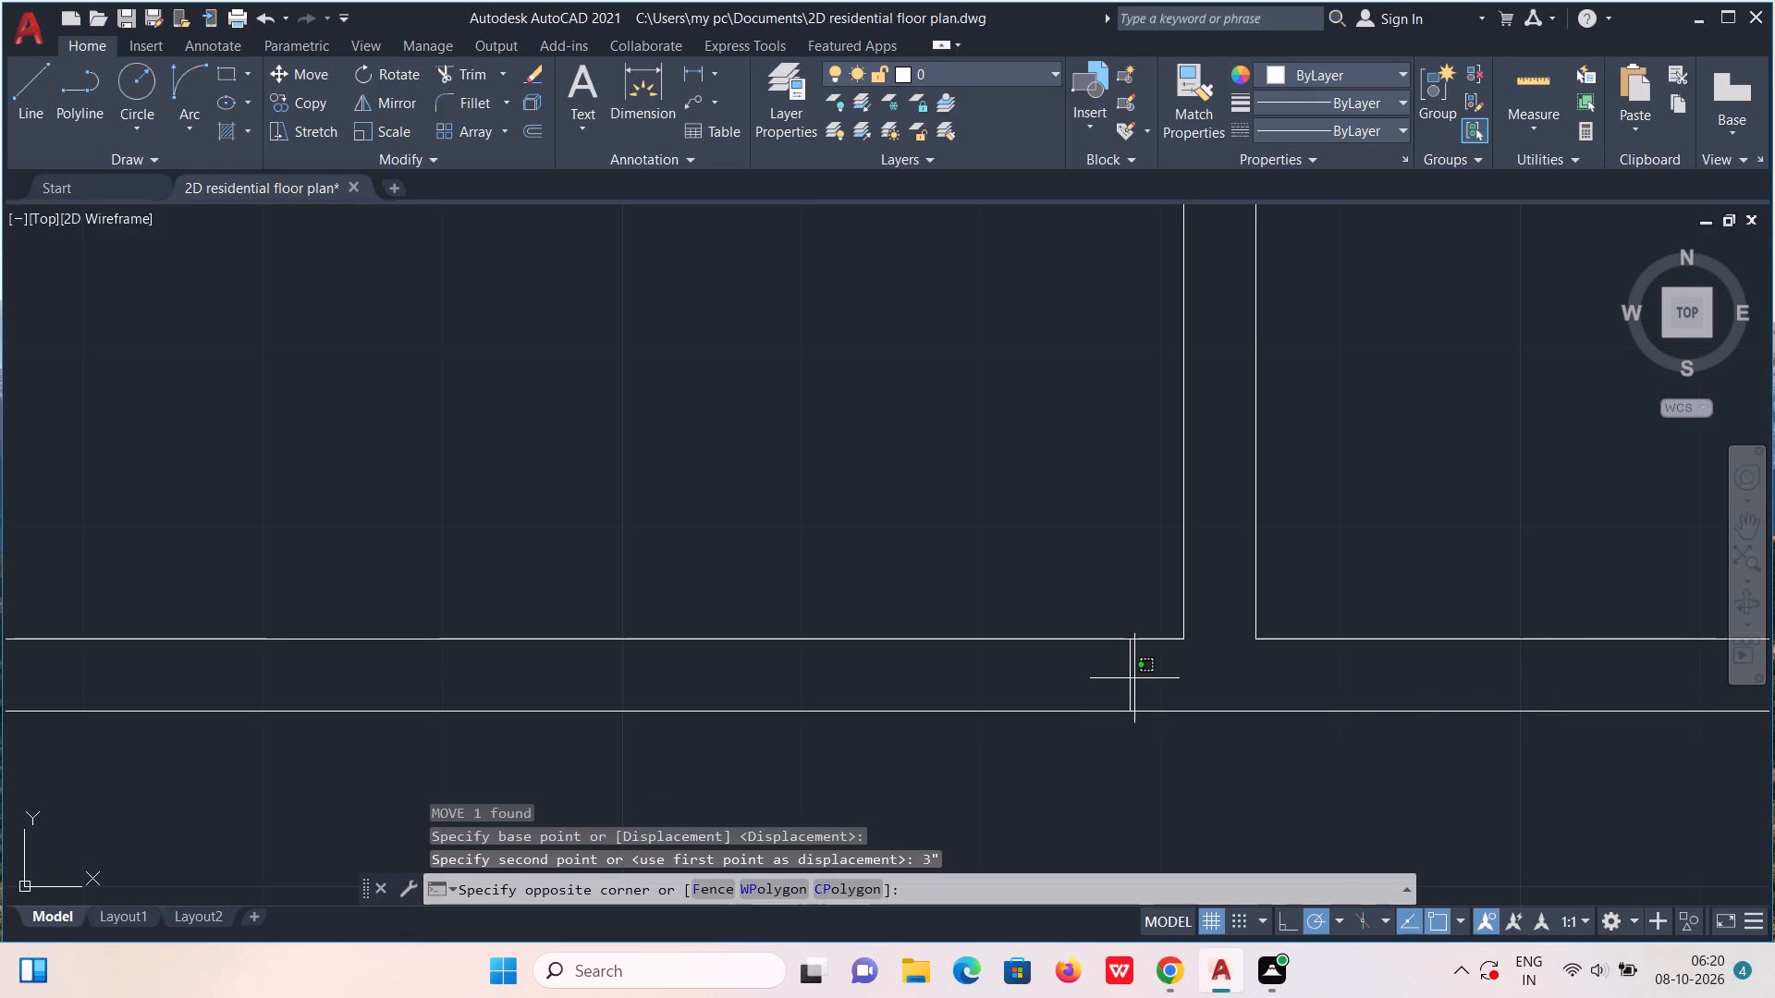
pyautogui.click(1129, 680)
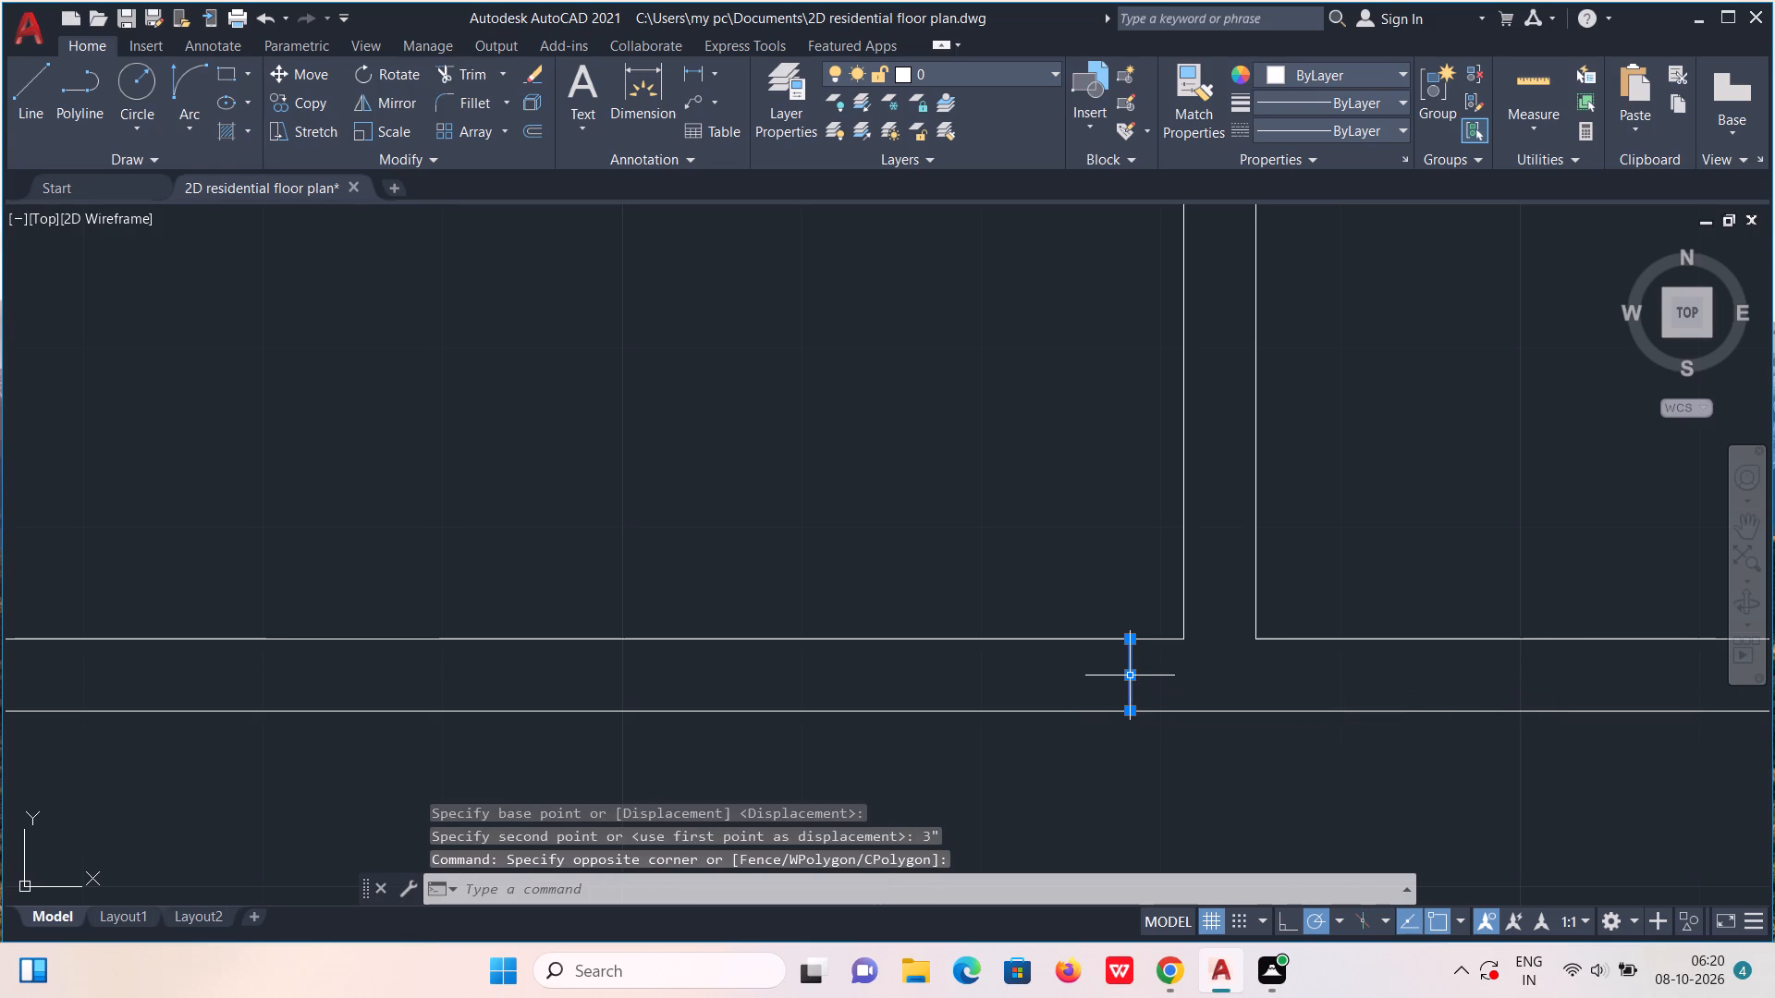
pyautogui.write('co')
pyautogui.press('Return')
pyautogui.click(1127, 680)
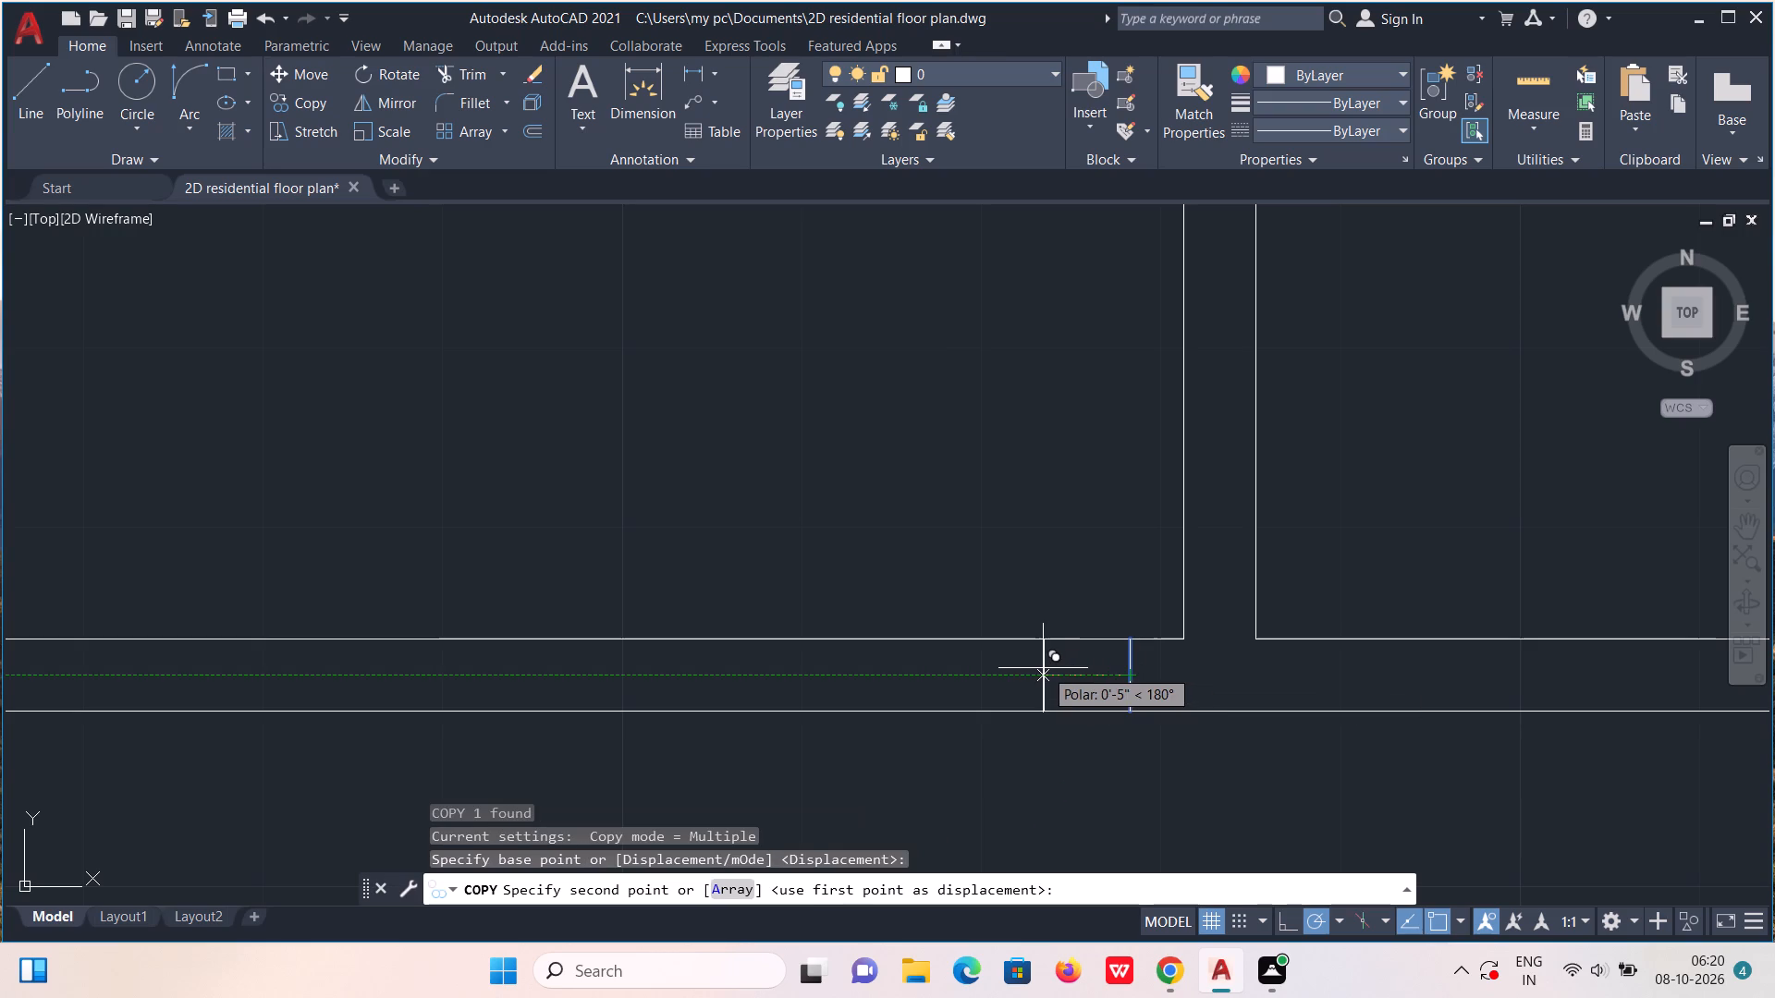
pyautogui.press('3')
pyautogui.press("'")
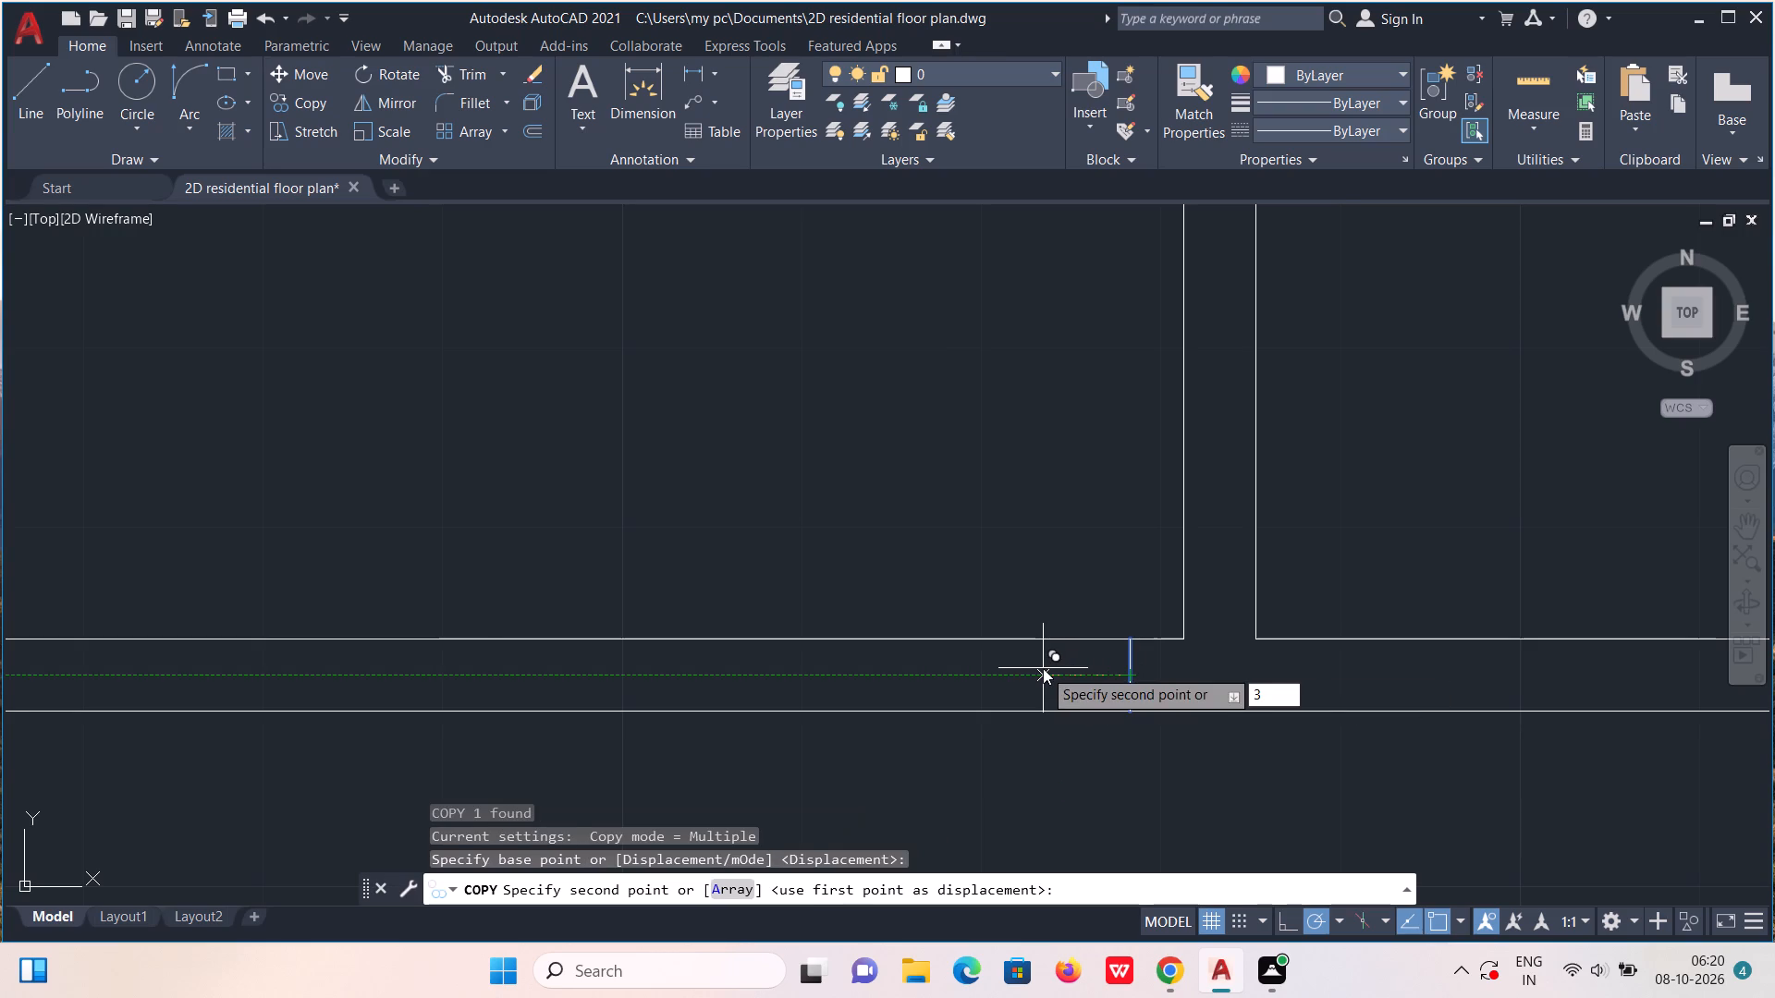
pyautogui.press('Return')
# Trim both partition lines between the two jamb lines to open the 3' doorway.
pyautogui.click(473, 74)
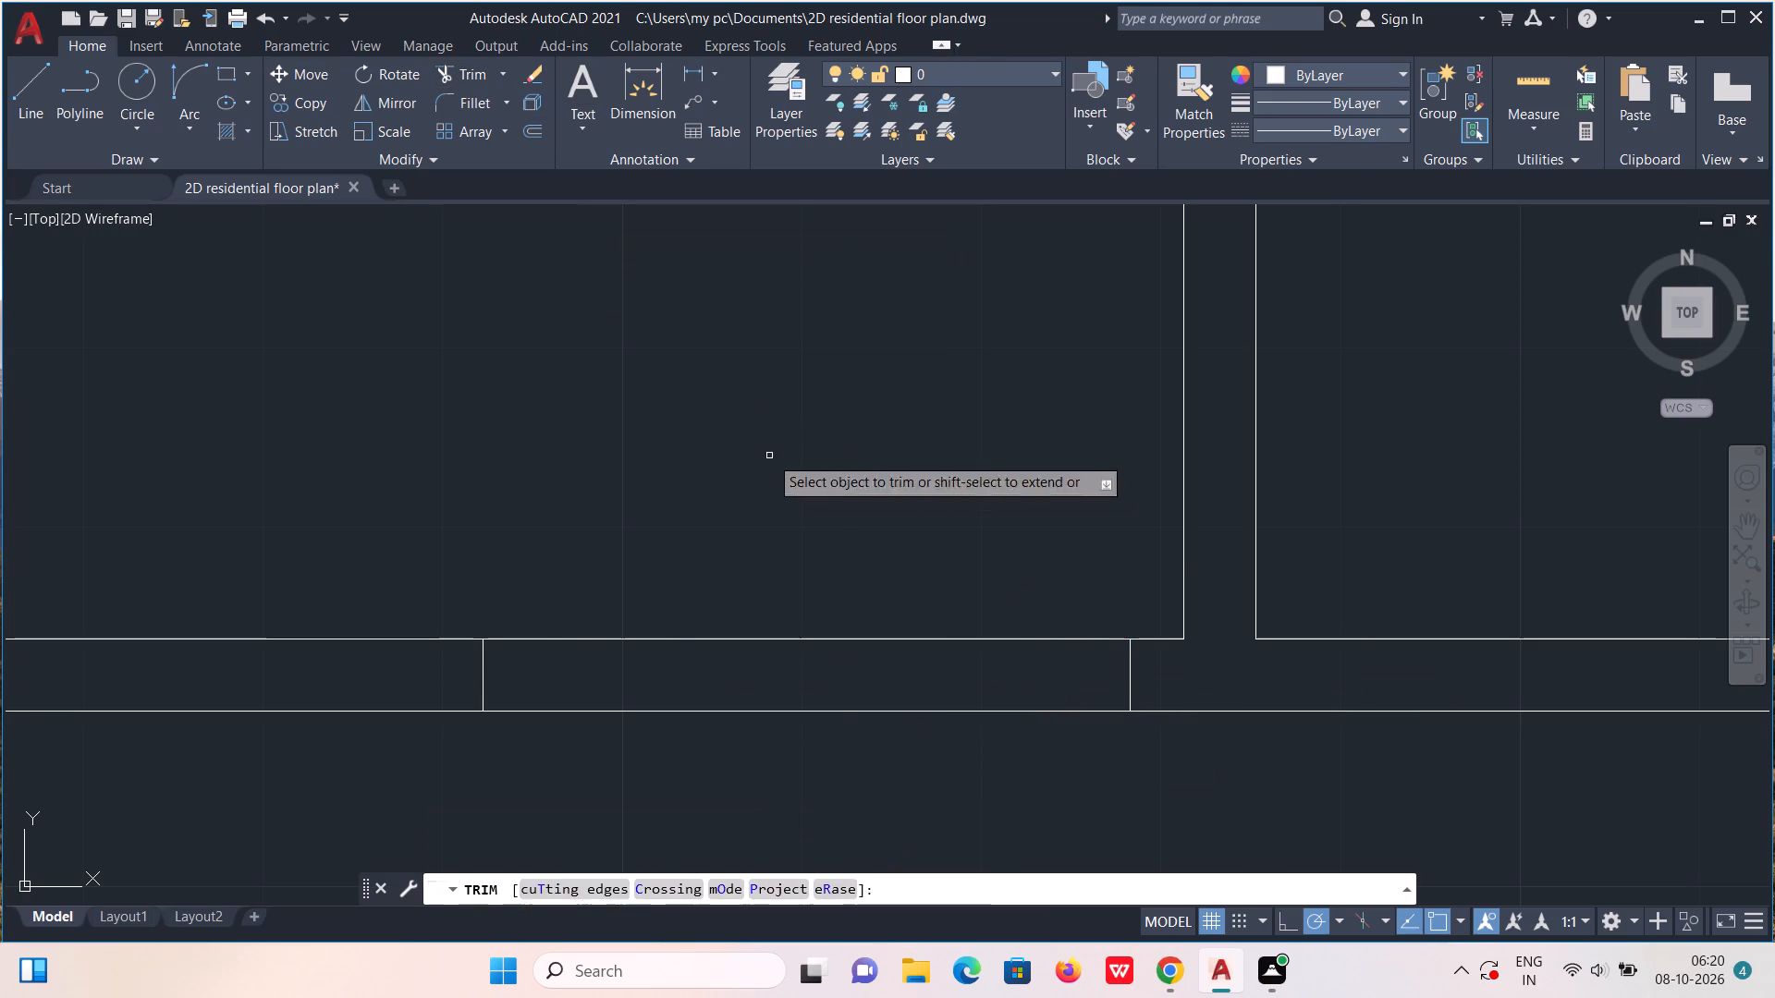
pyautogui.moveTo(841, 530); pyautogui.dragTo(866, 752)
pyautogui.scroll(-2, 868, 701)
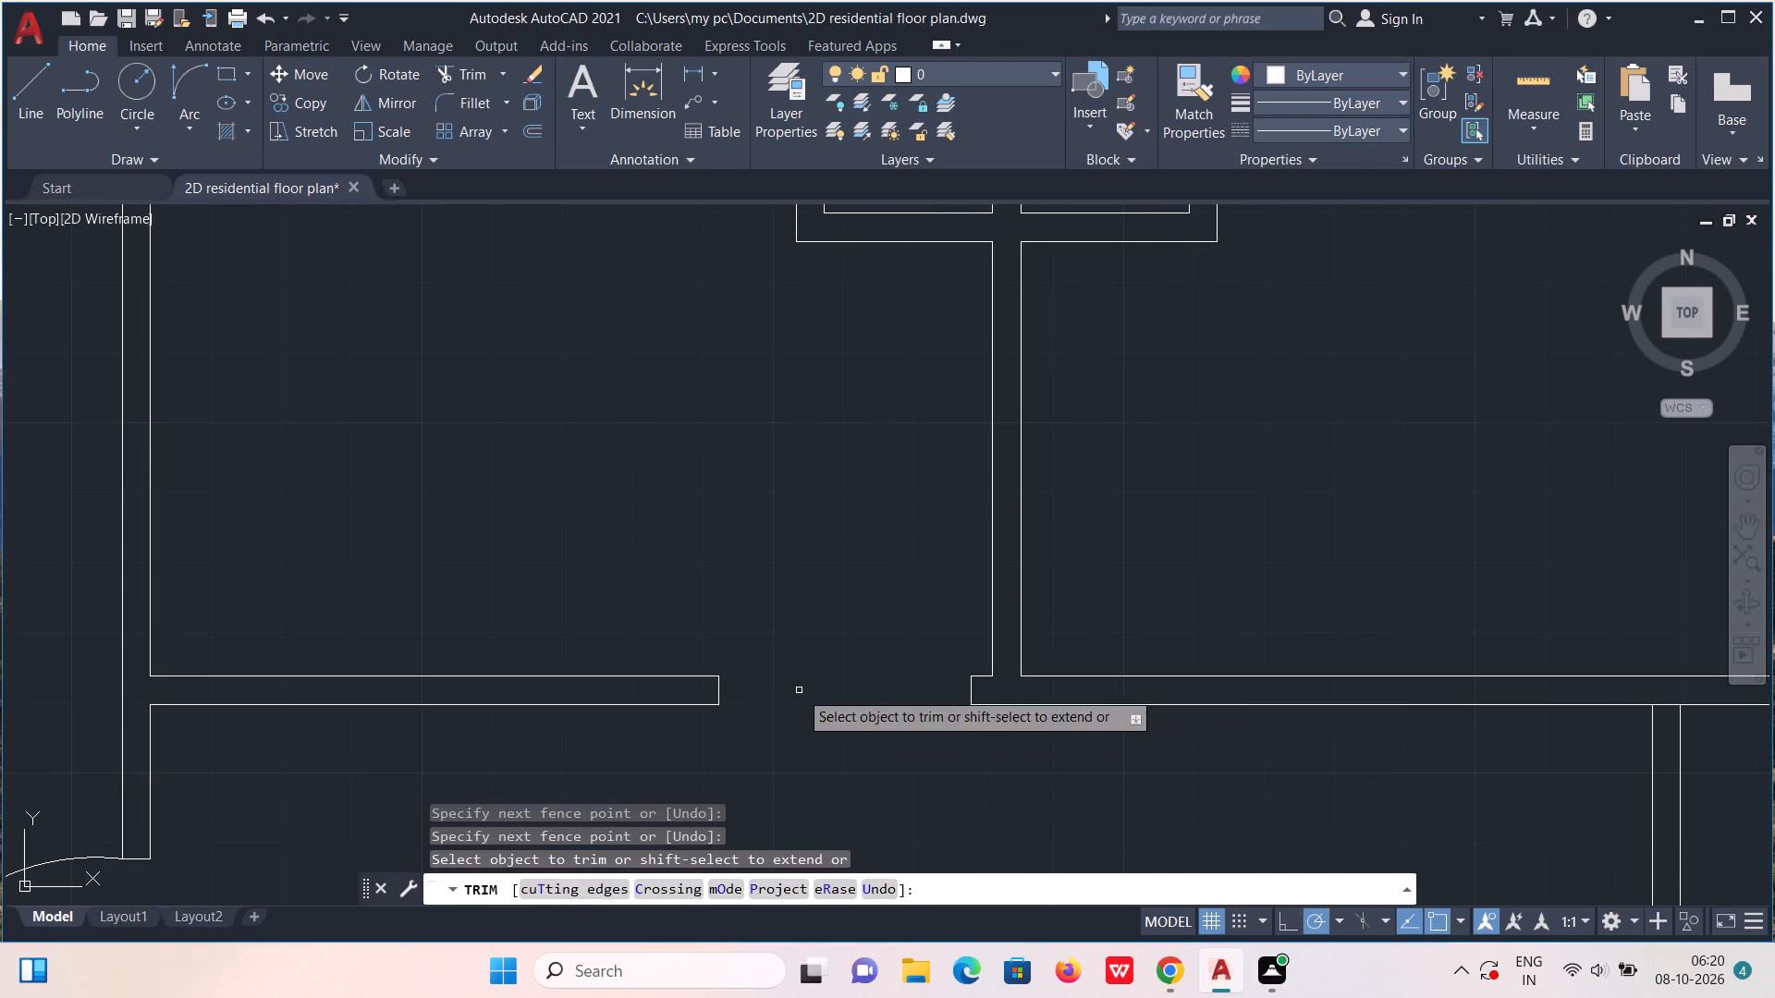
pyautogui.press('Escape')
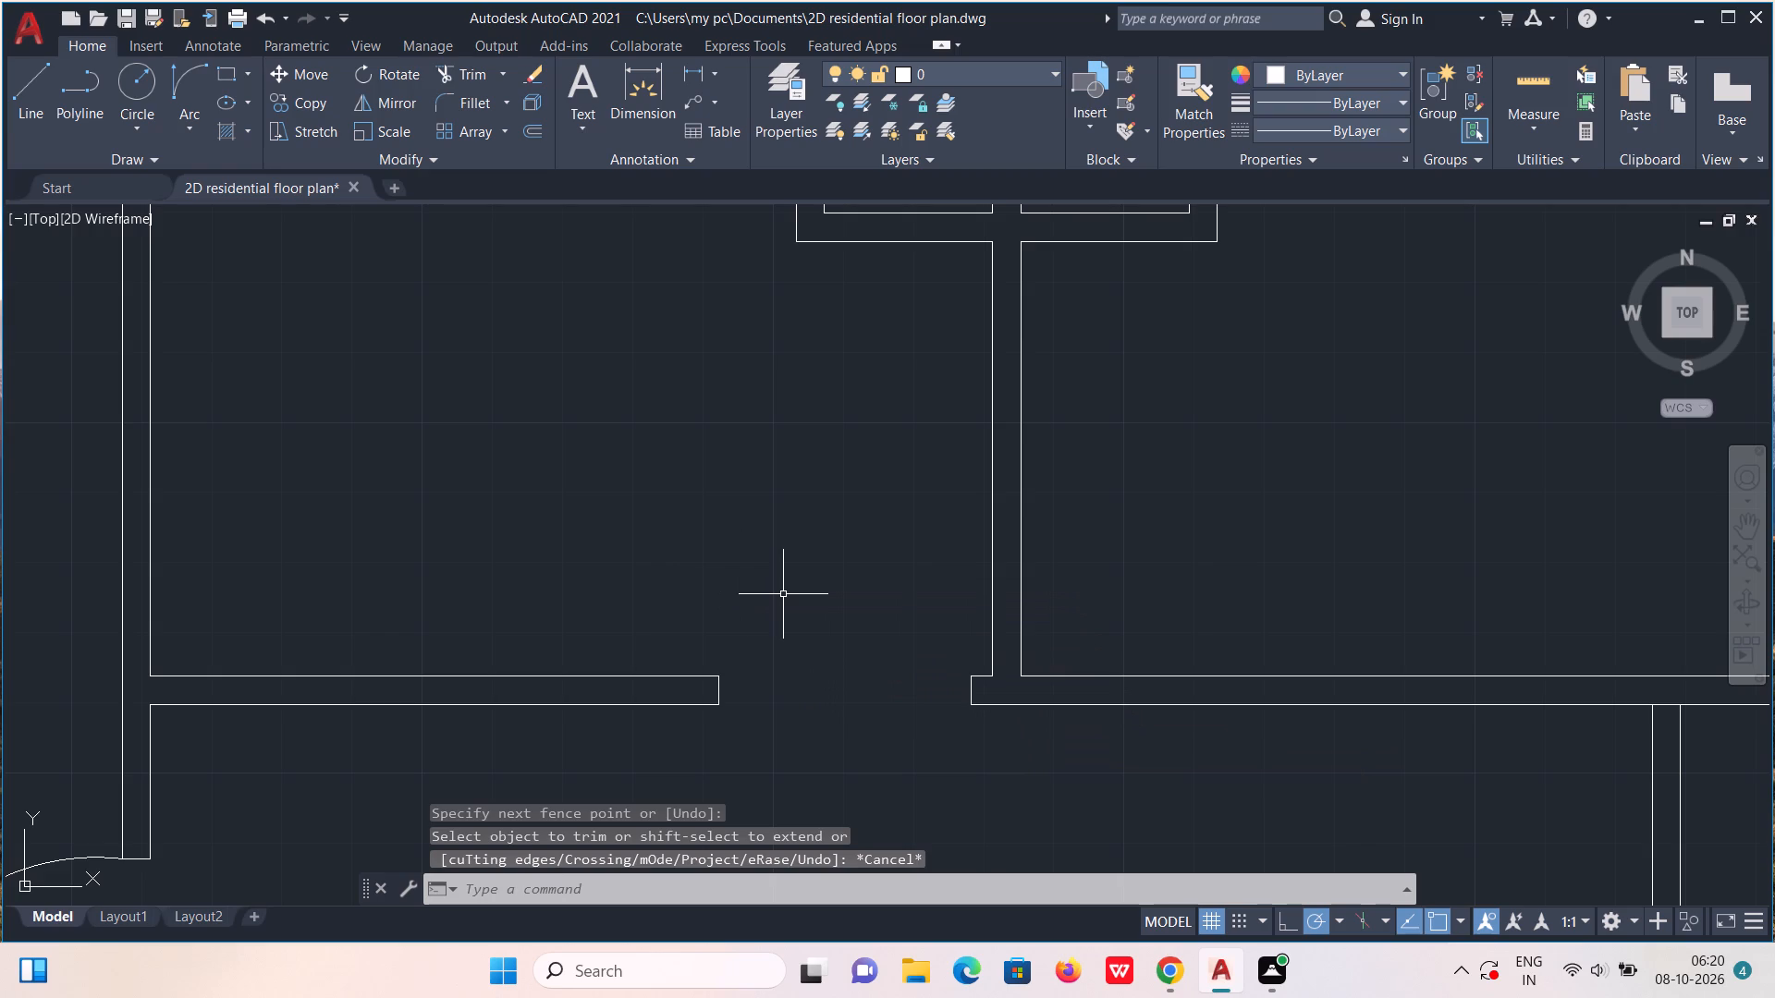
# Draw a 3' by 2" door leaf running north from the north corner of this doorway's east jamb.
pyautogui.press('l')
pyautogui.press('Return')
pyautogui.scroll(2, 979, 727)
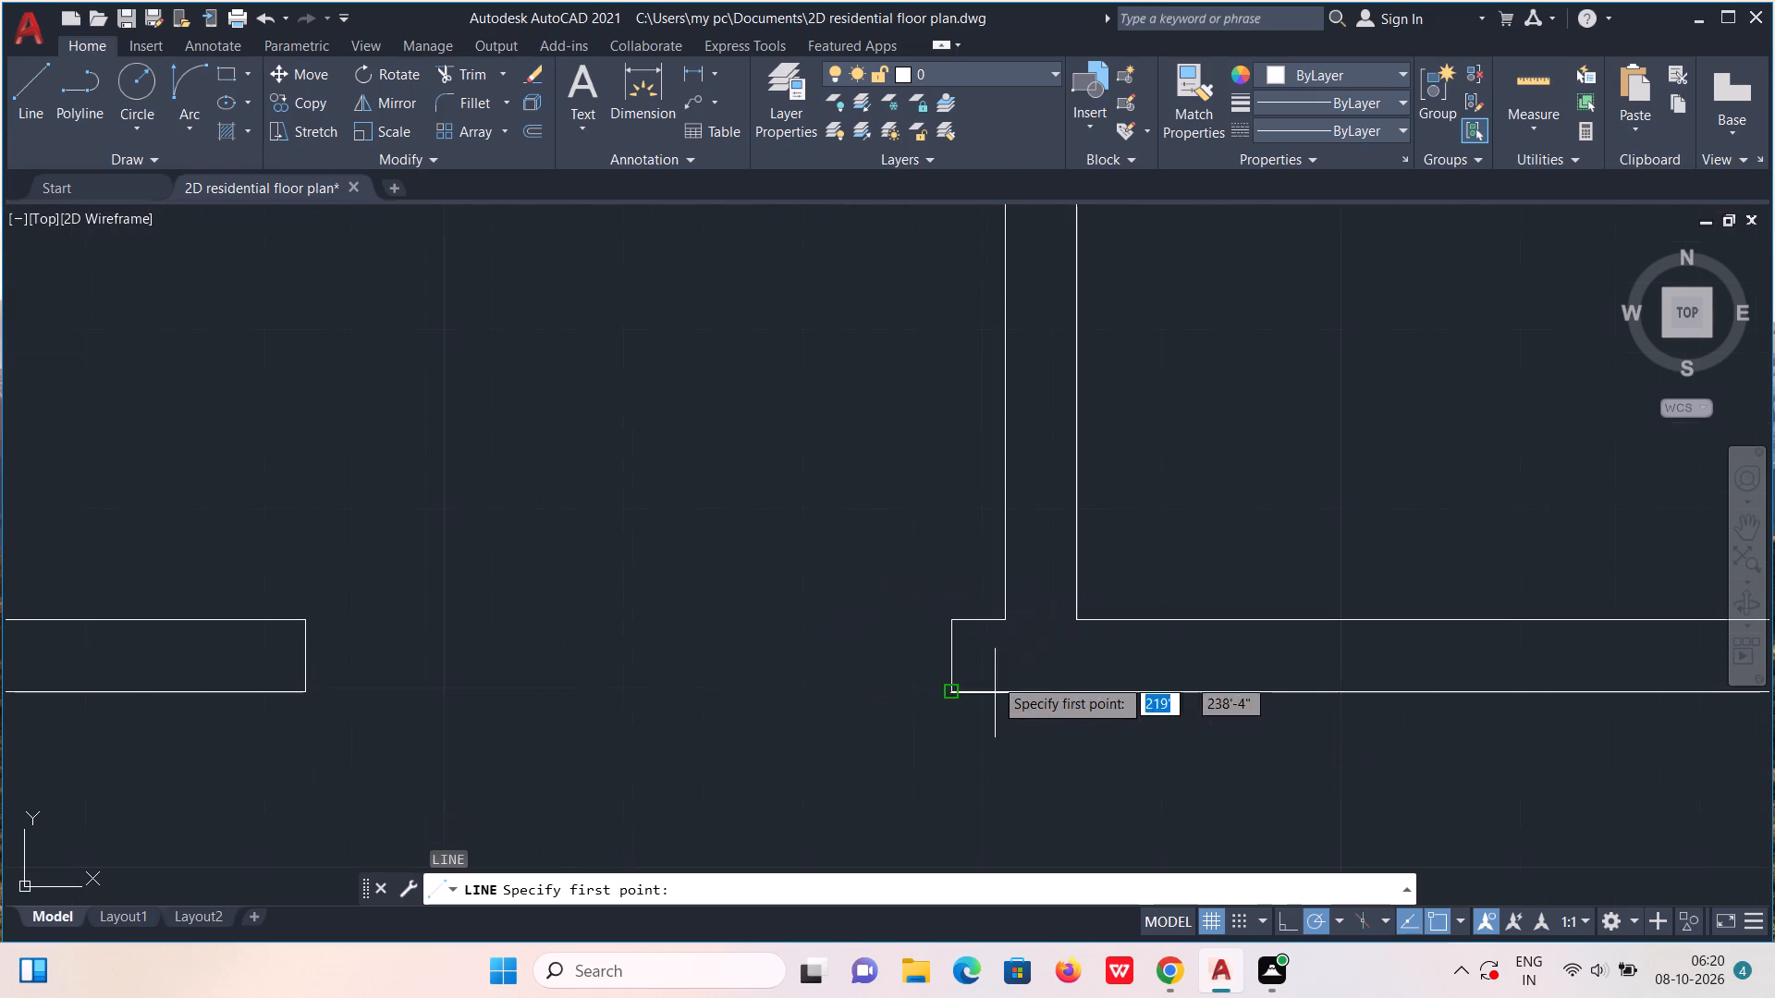
pyautogui.click(948, 616)
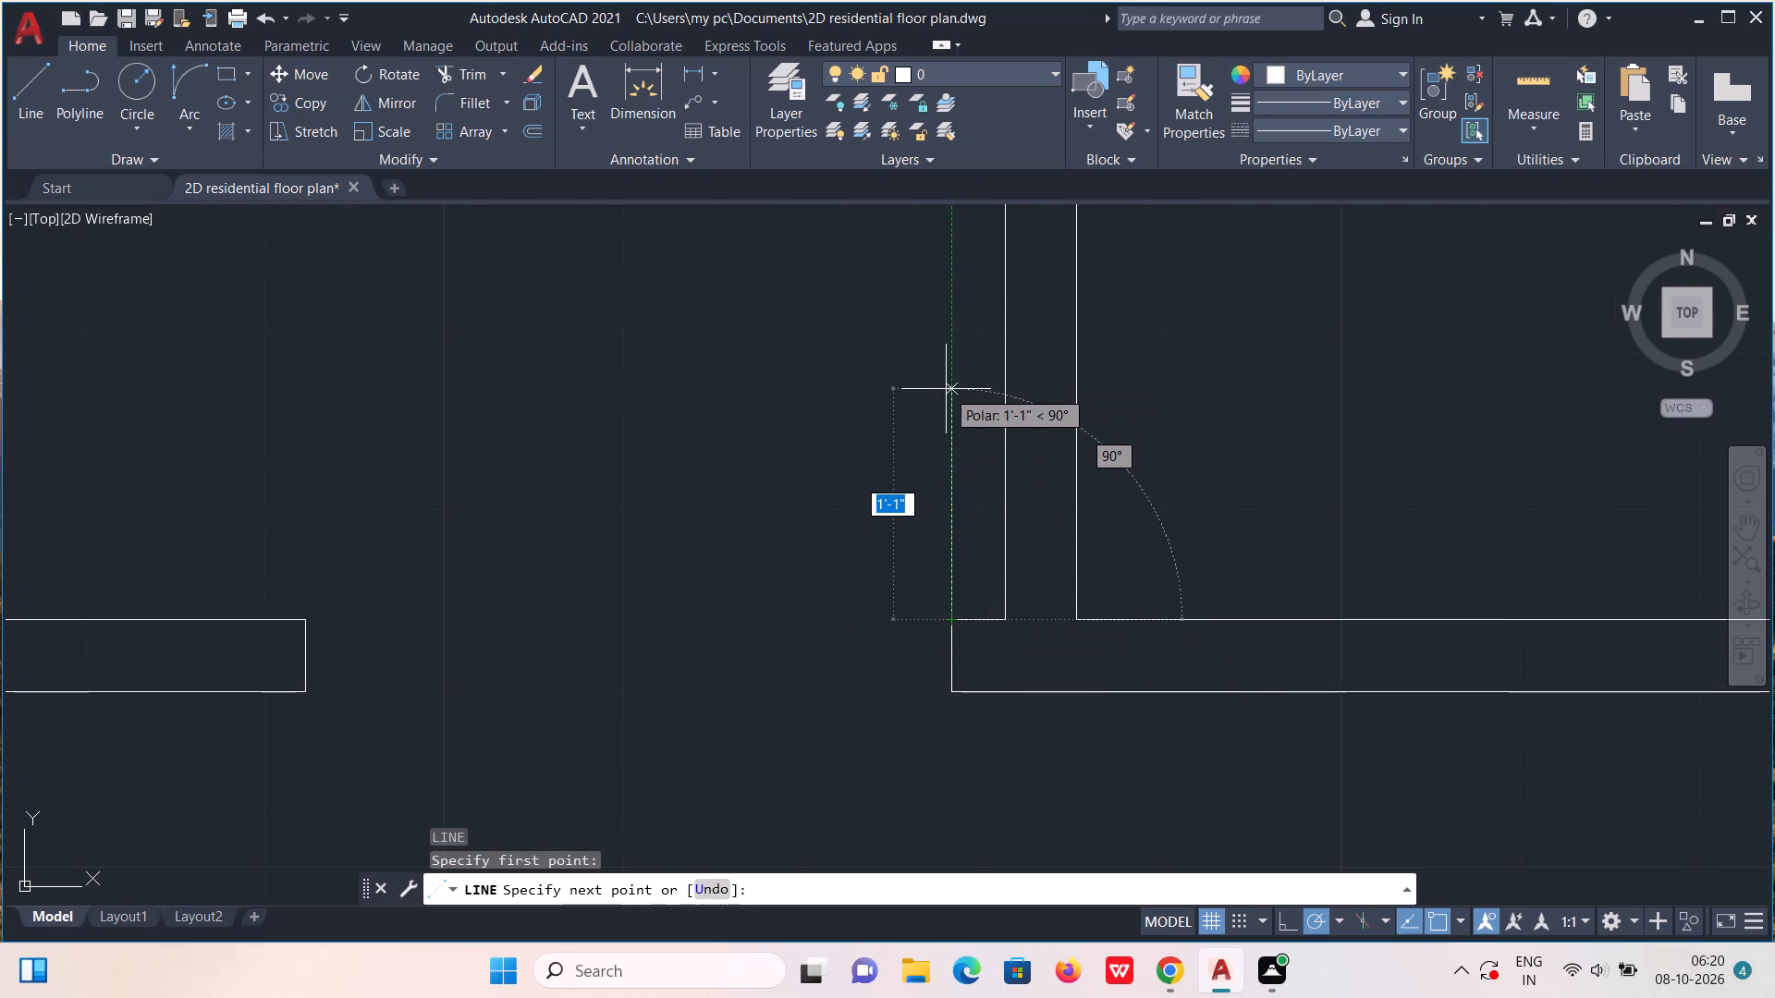
pyautogui.write("3'")
pyautogui.press('Return')
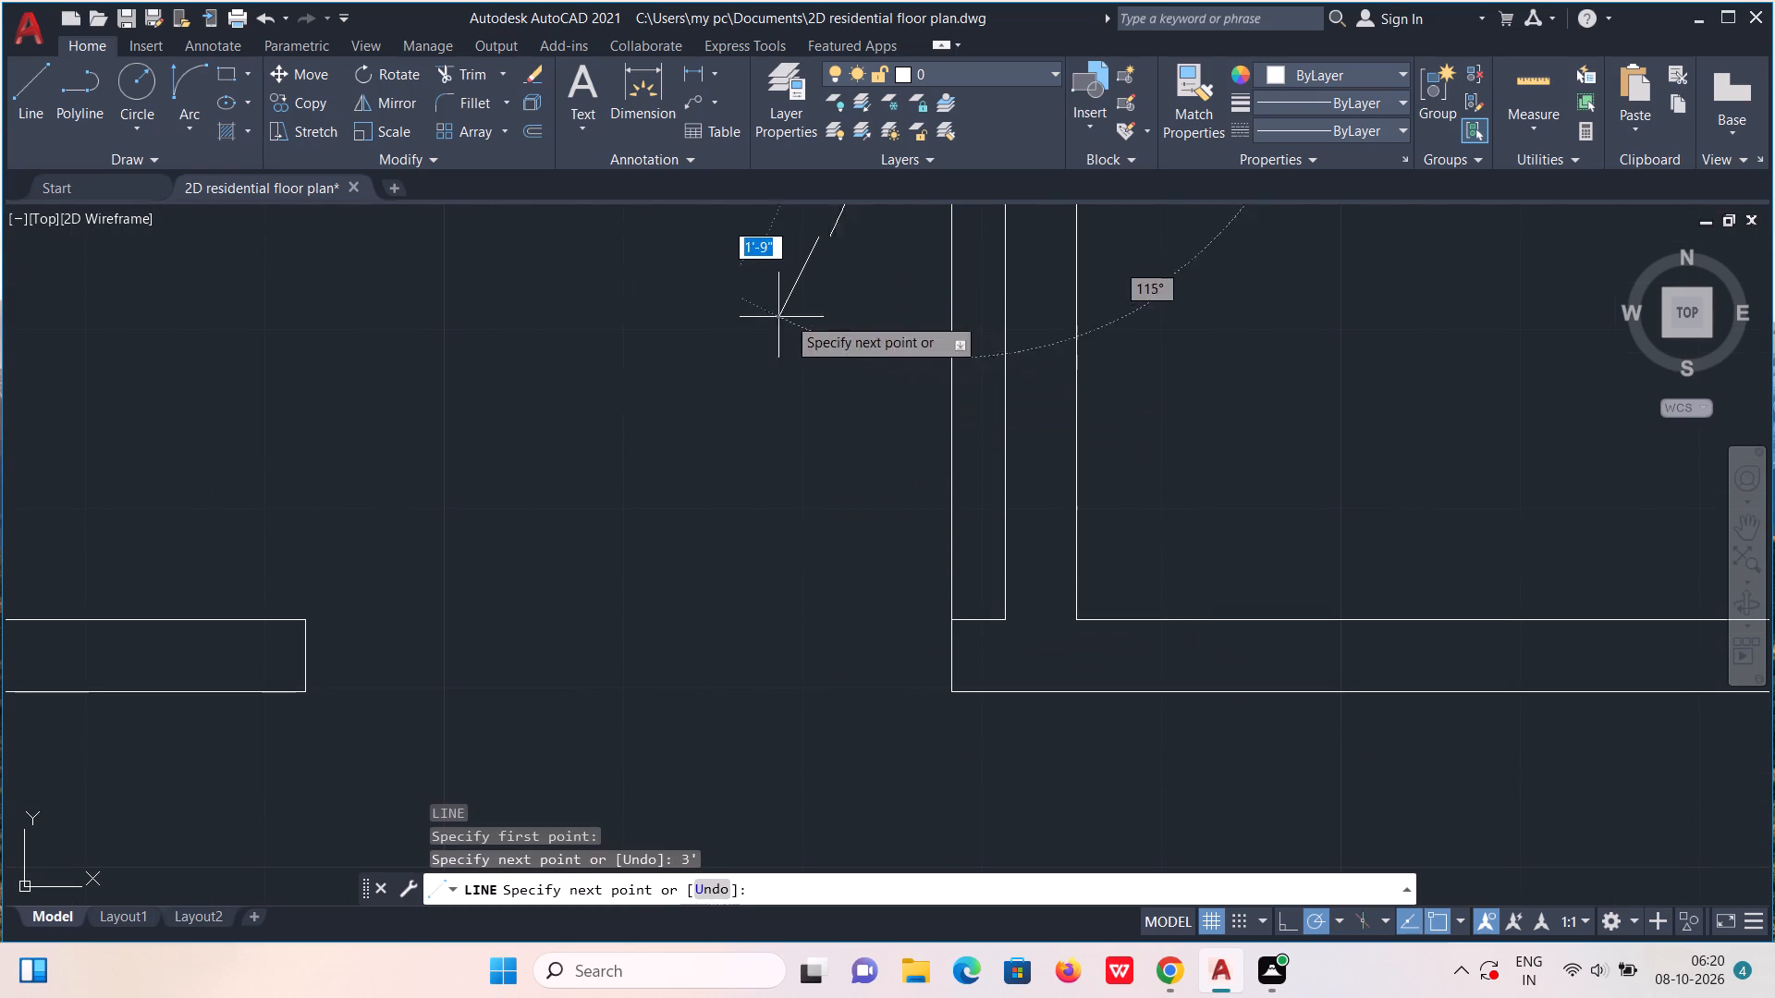
pyautogui.scroll(-2, 552, 314)
pyautogui.moveTo(667, 496); pyautogui.dragTo(747, 761, button='middle')
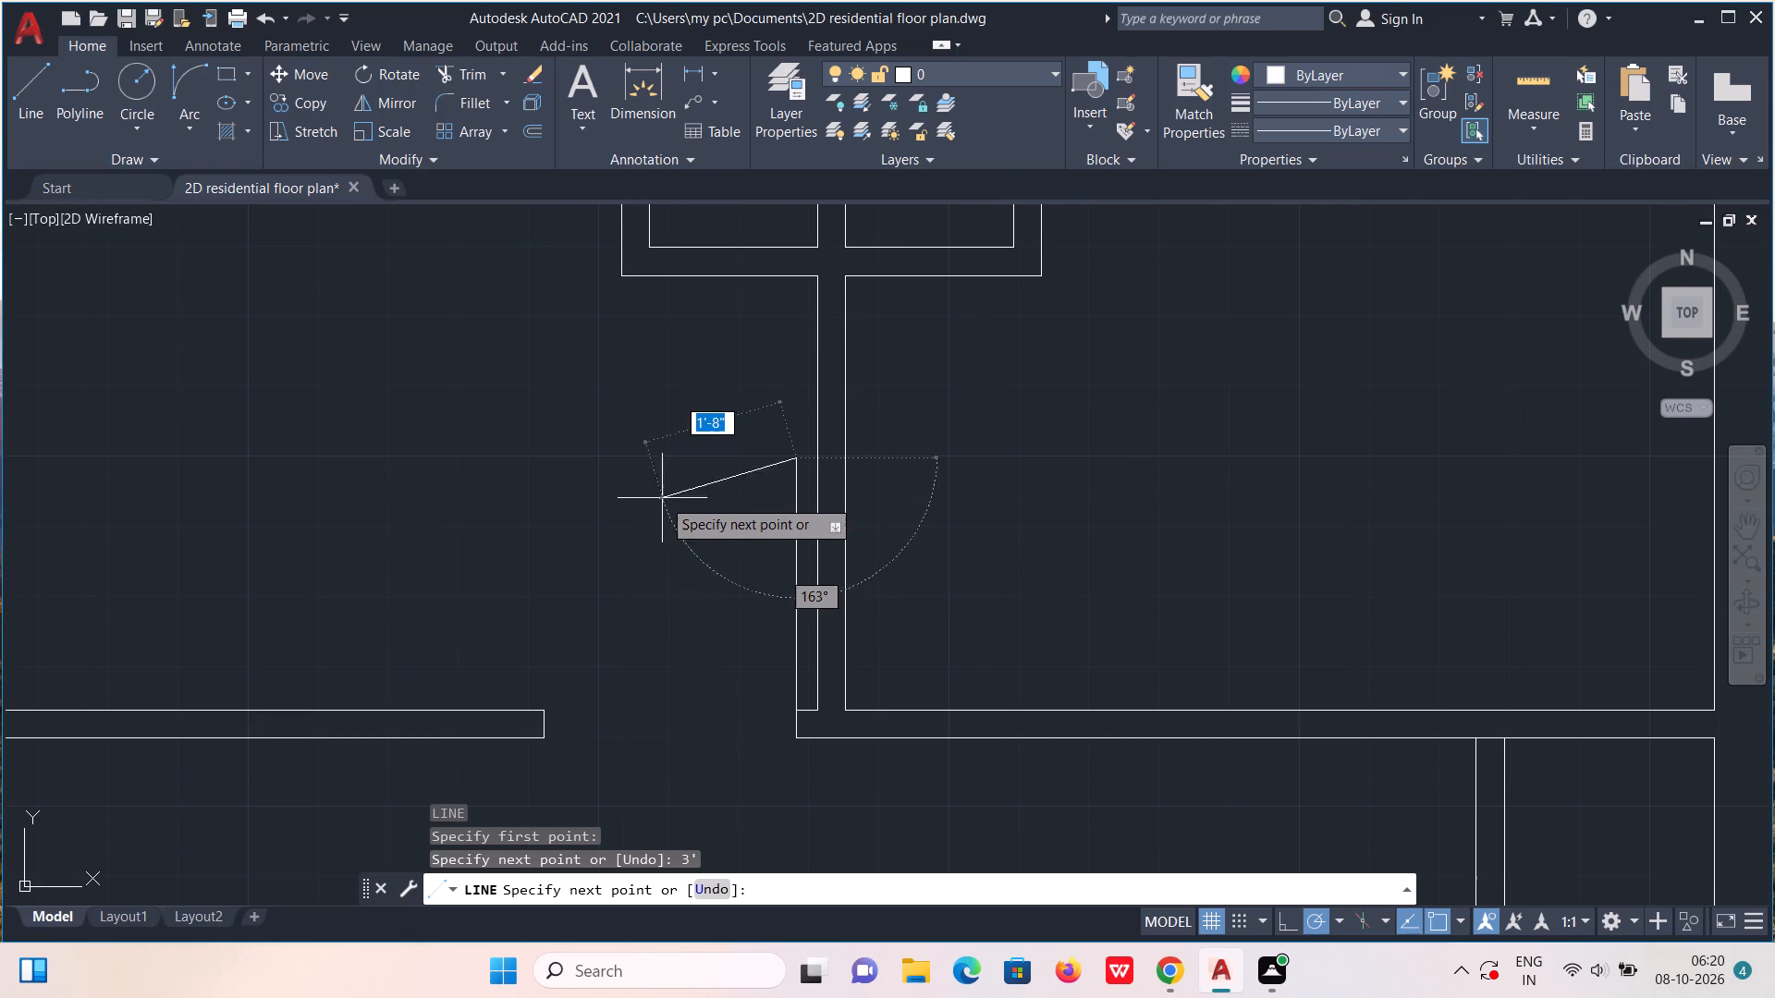
pyautogui.write('2"')
pyautogui.press('Return')
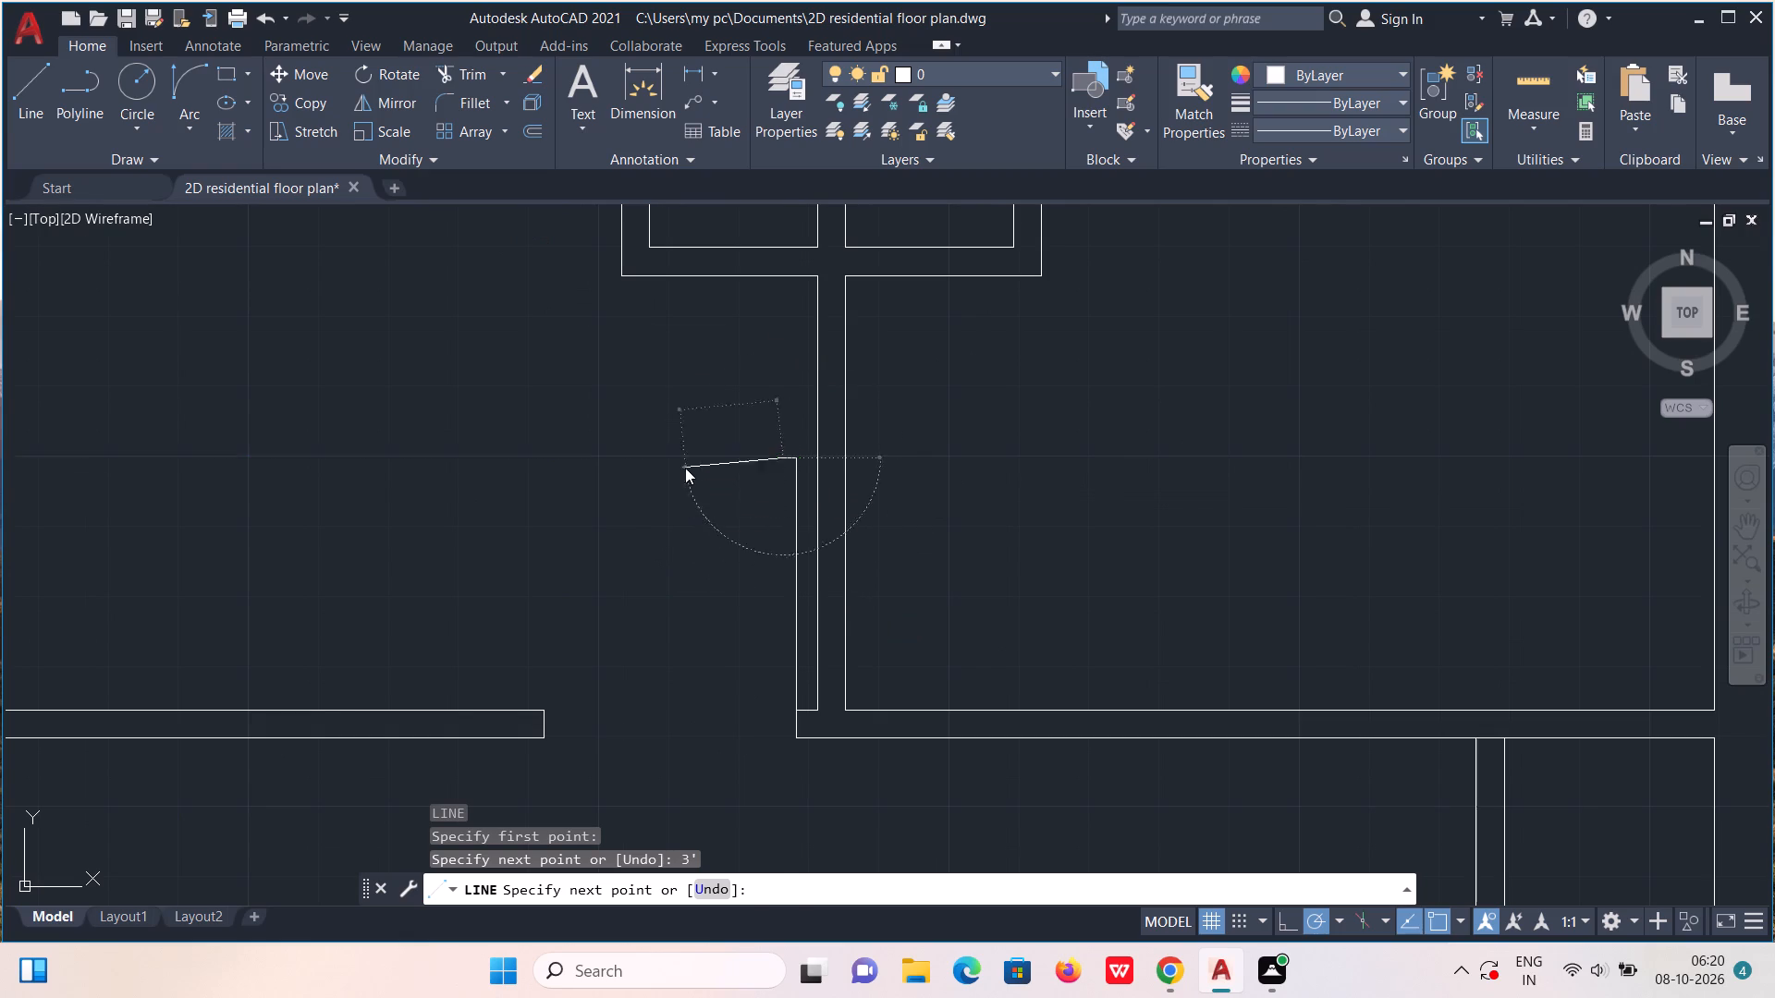
pyautogui.scroll(3, 783, 721)
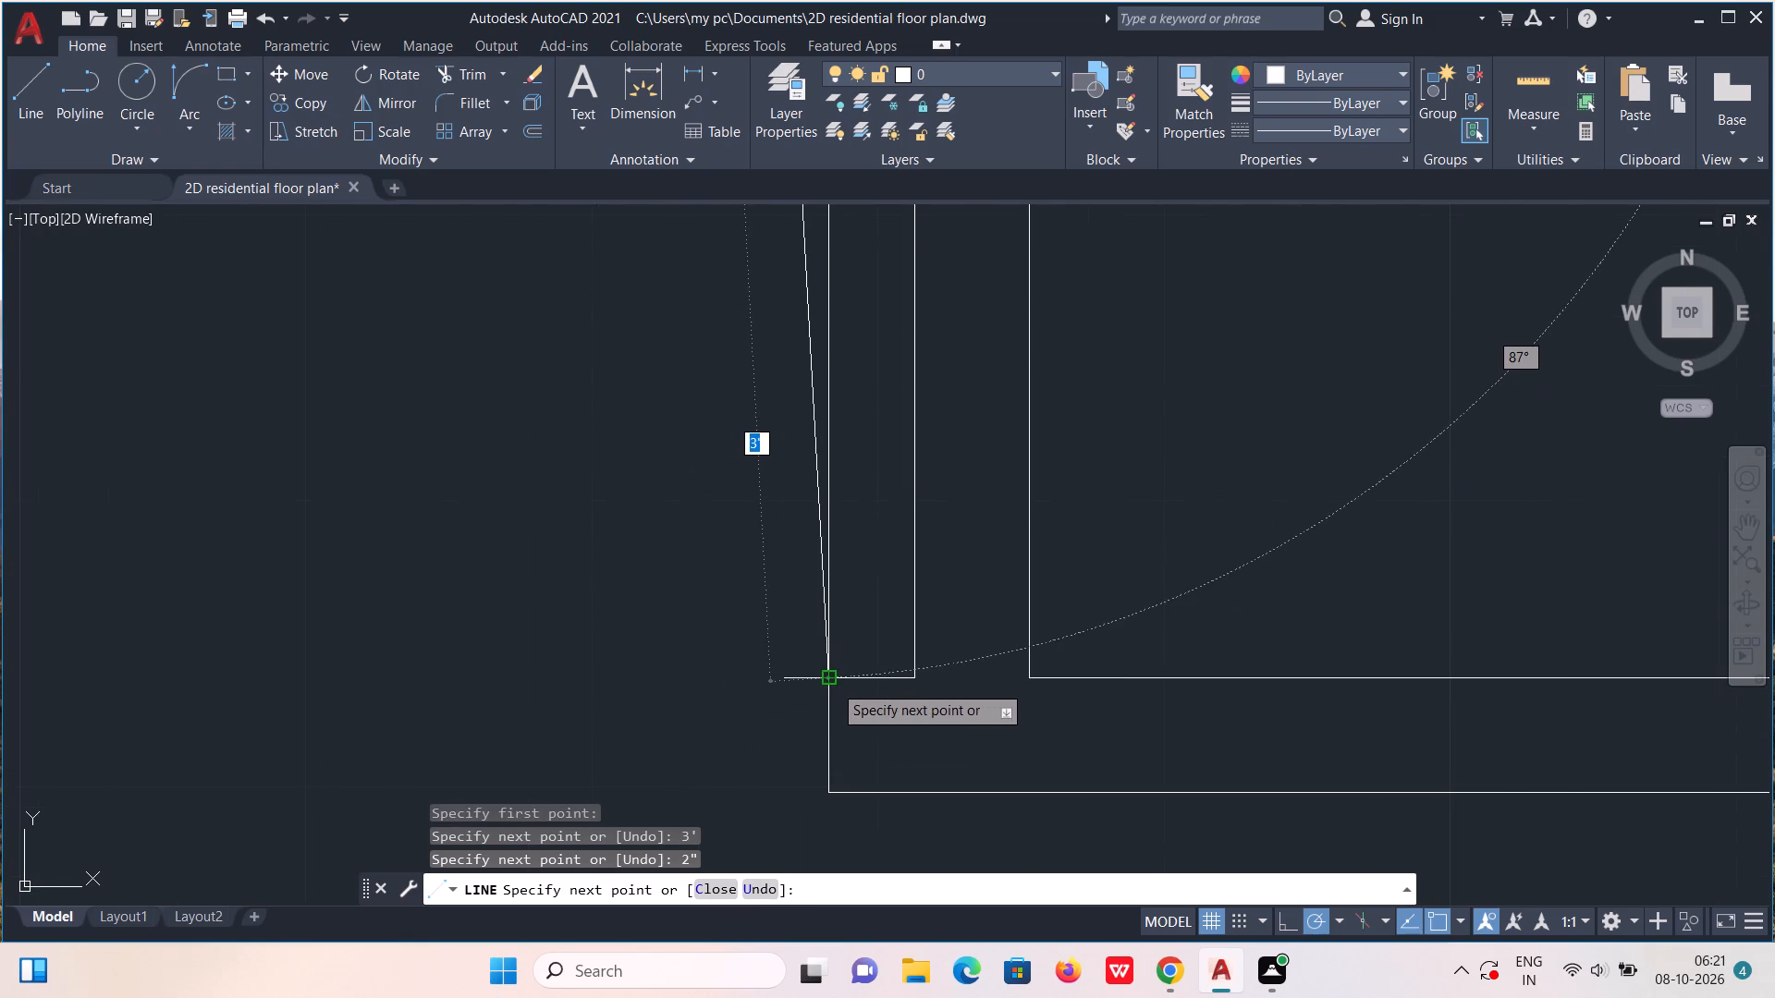
pyautogui.click(769, 683)
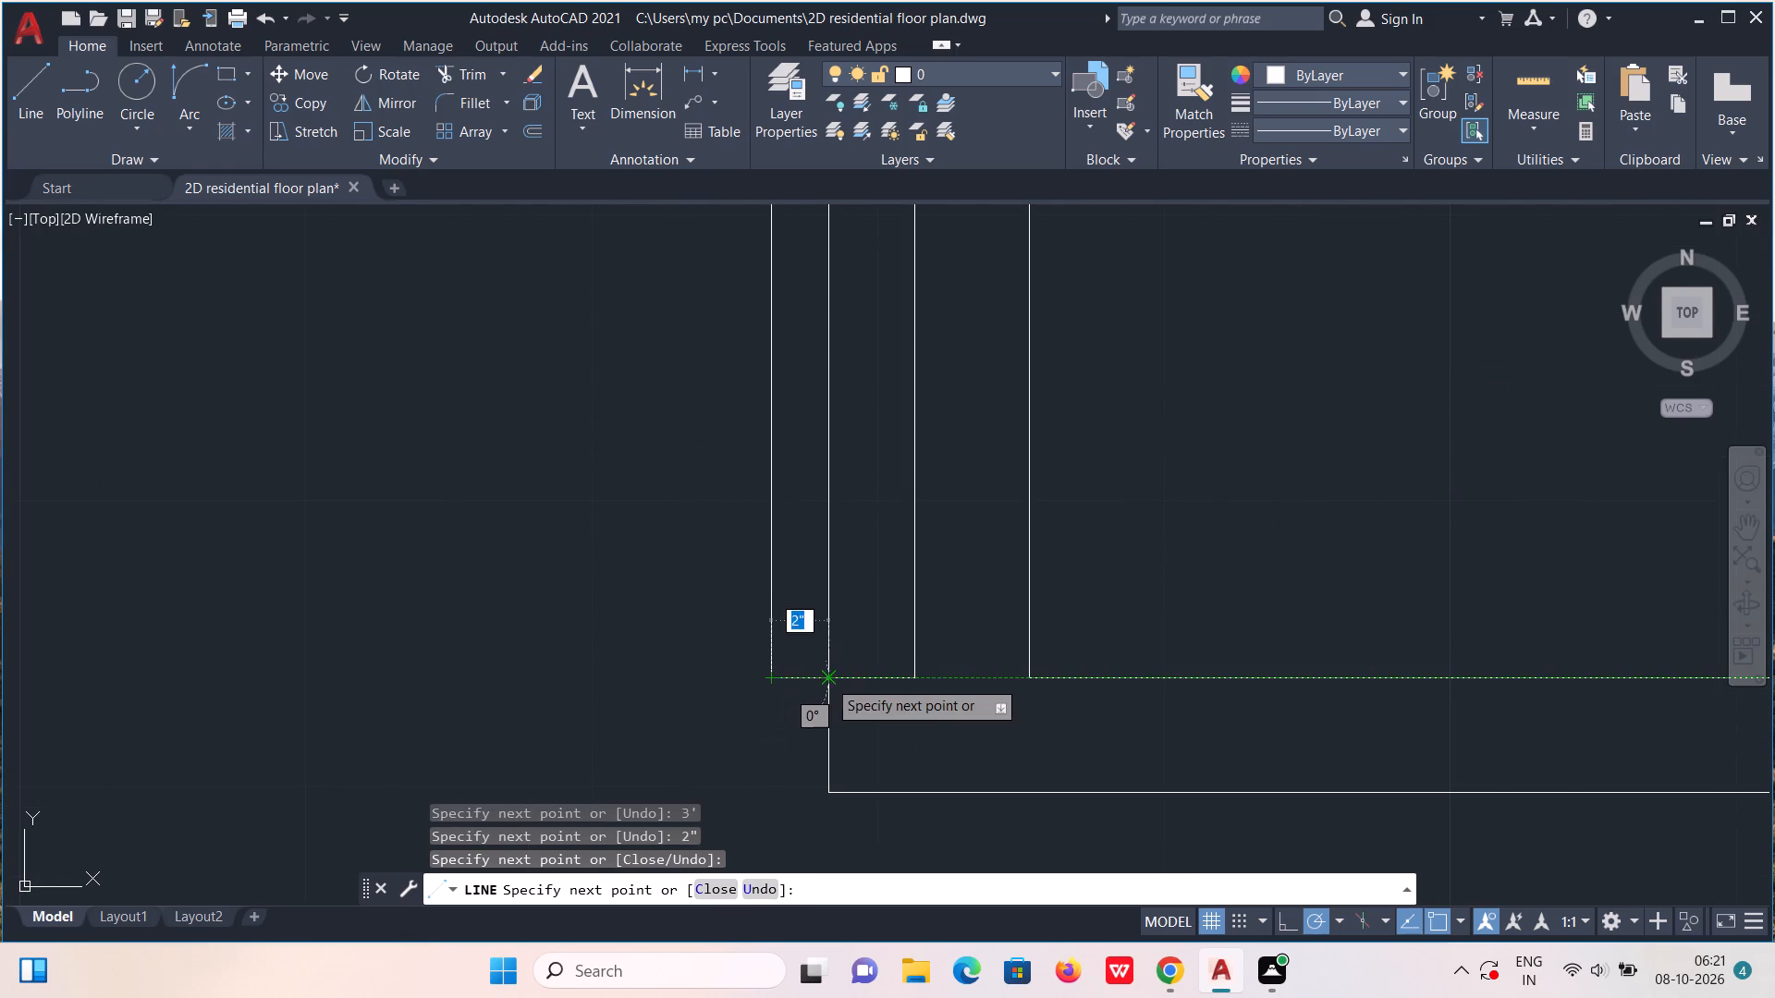
pyautogui.click(827, 679)
pyautogui.press('Escape')
# Draw the door's swing arc from the north corner of the west jamb to the leaf's northwest corner.
pyautogui.scroll(-2, 848, 674)
pyautogui.moveTo(799, 544); pyautogui.dragTo(842, 730, button='middle')
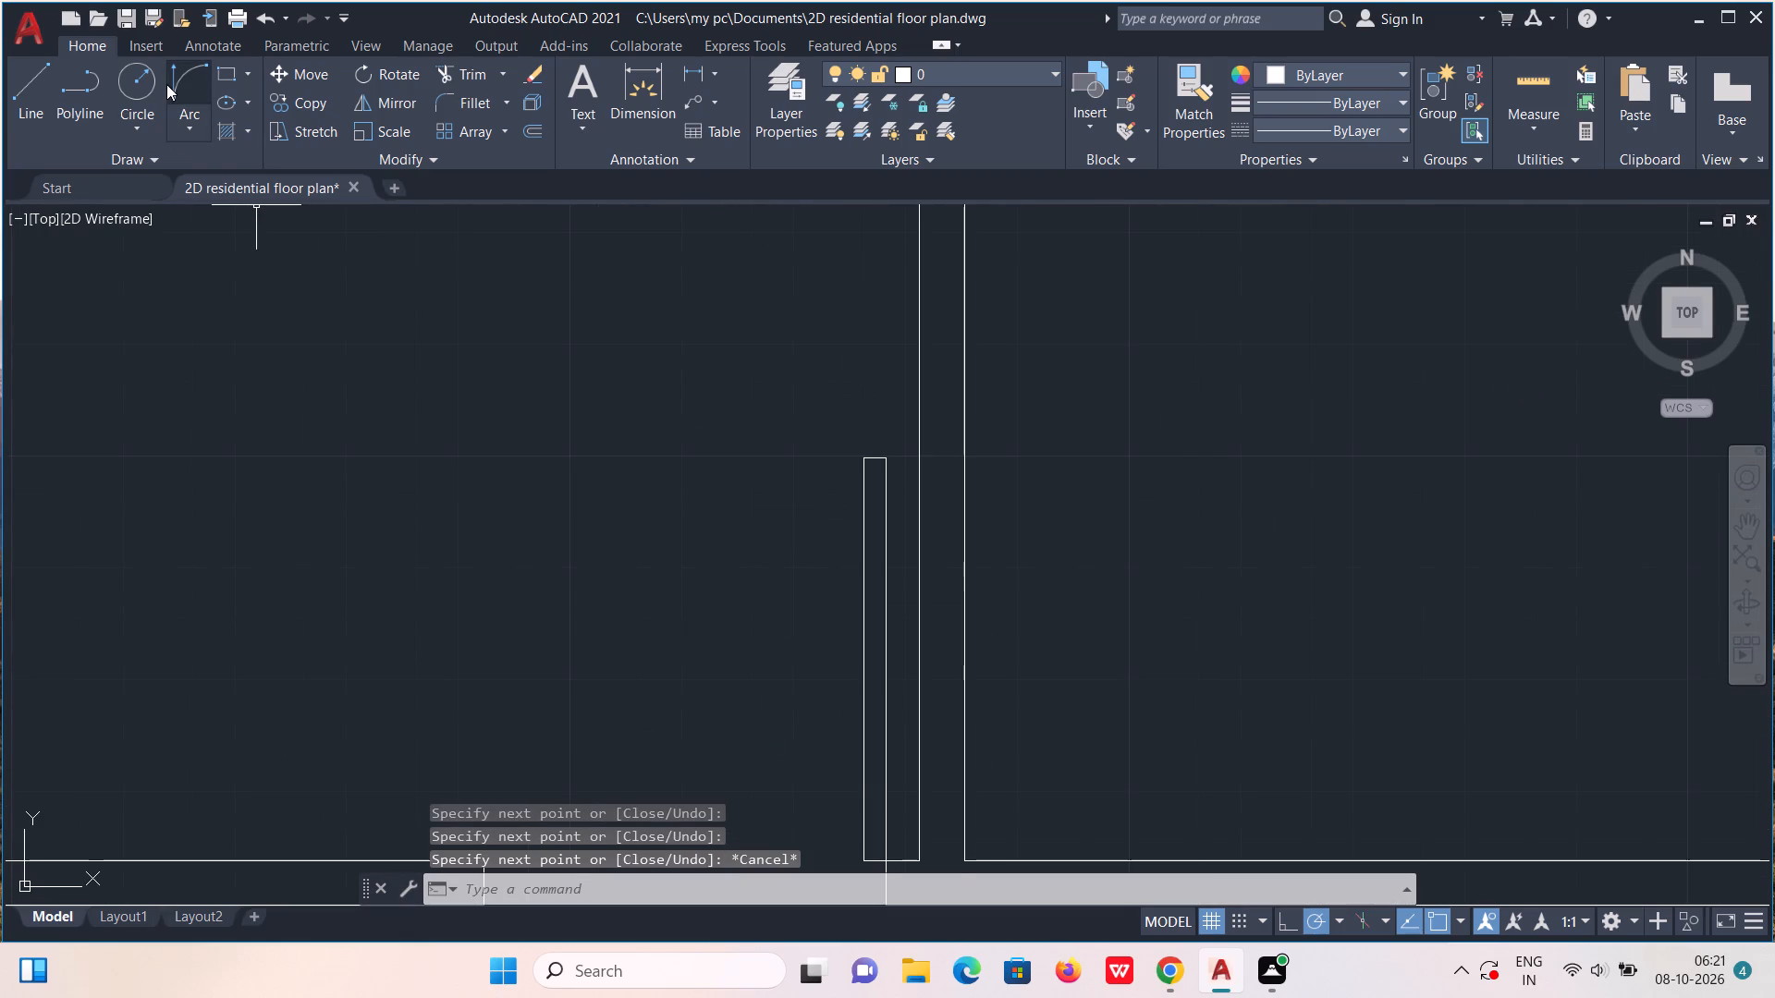
pyautogui.click(177, 84)
pyautogui.click(481, 861)
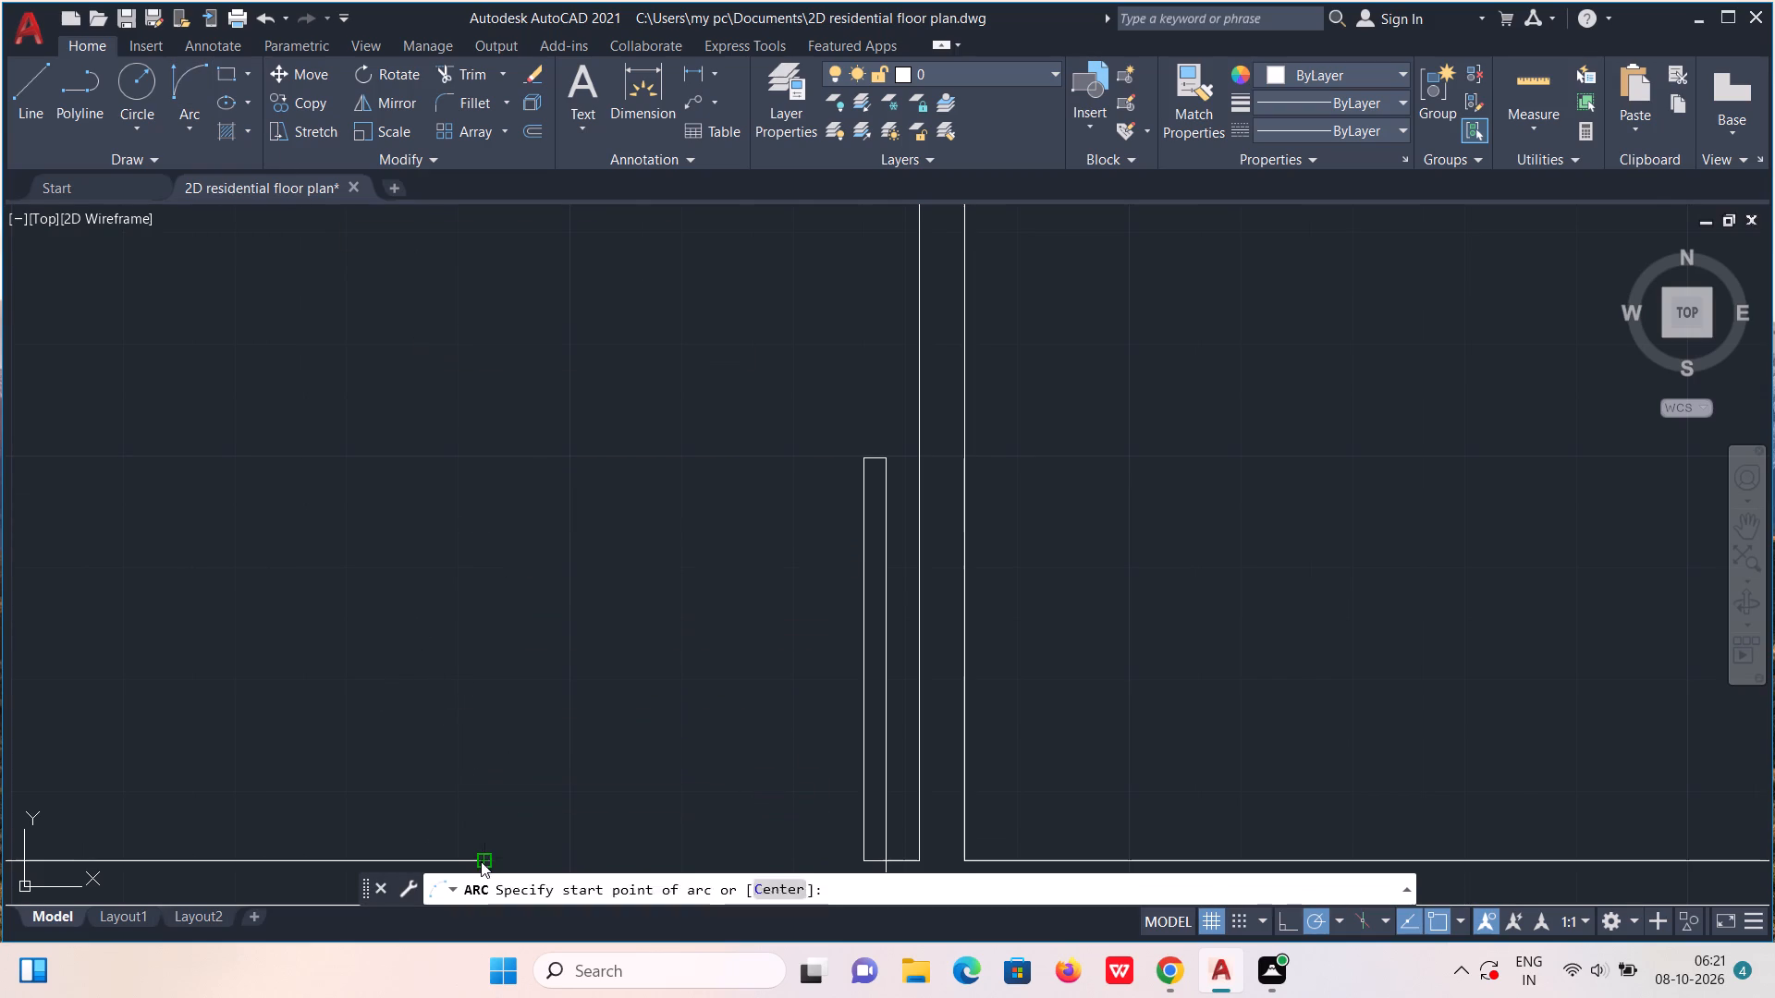
pyautogui.click(864, 460)
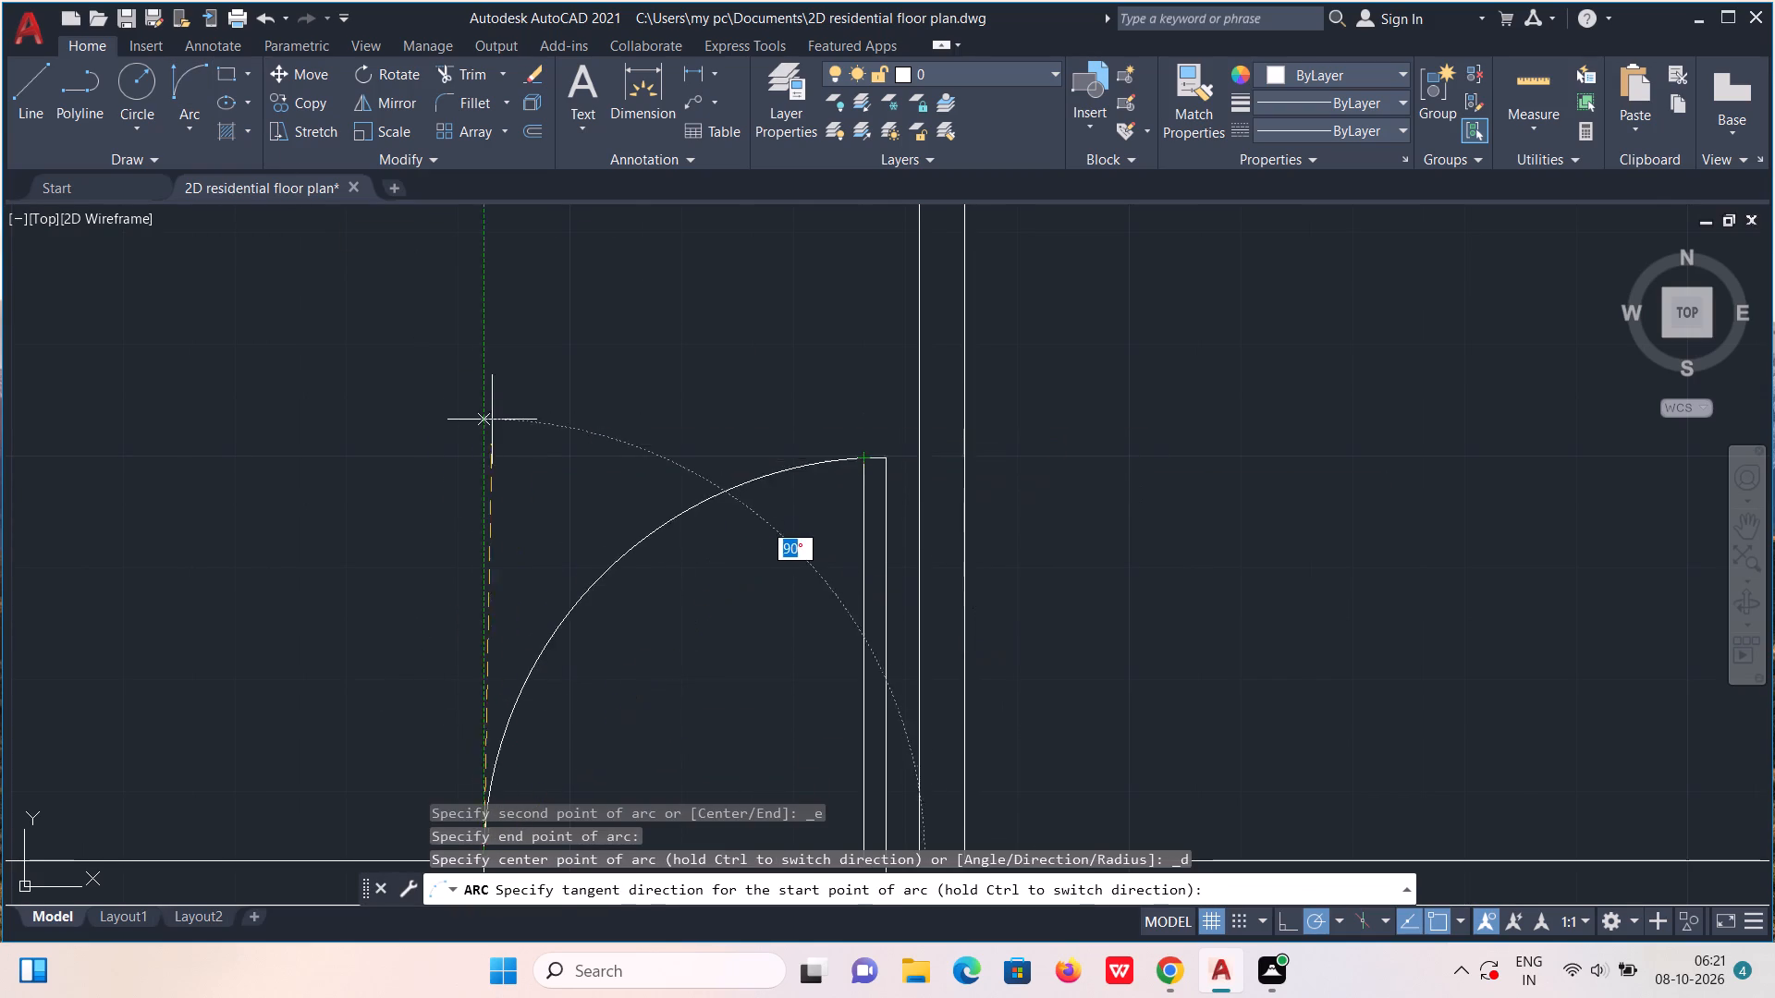
pyautogui.click(489, 461)
# Draw a jamb line across the horizontal partition, in line with the east face of the wall dividing the two bedrooms.
pyautogui.scroll(-3, 490, 461)
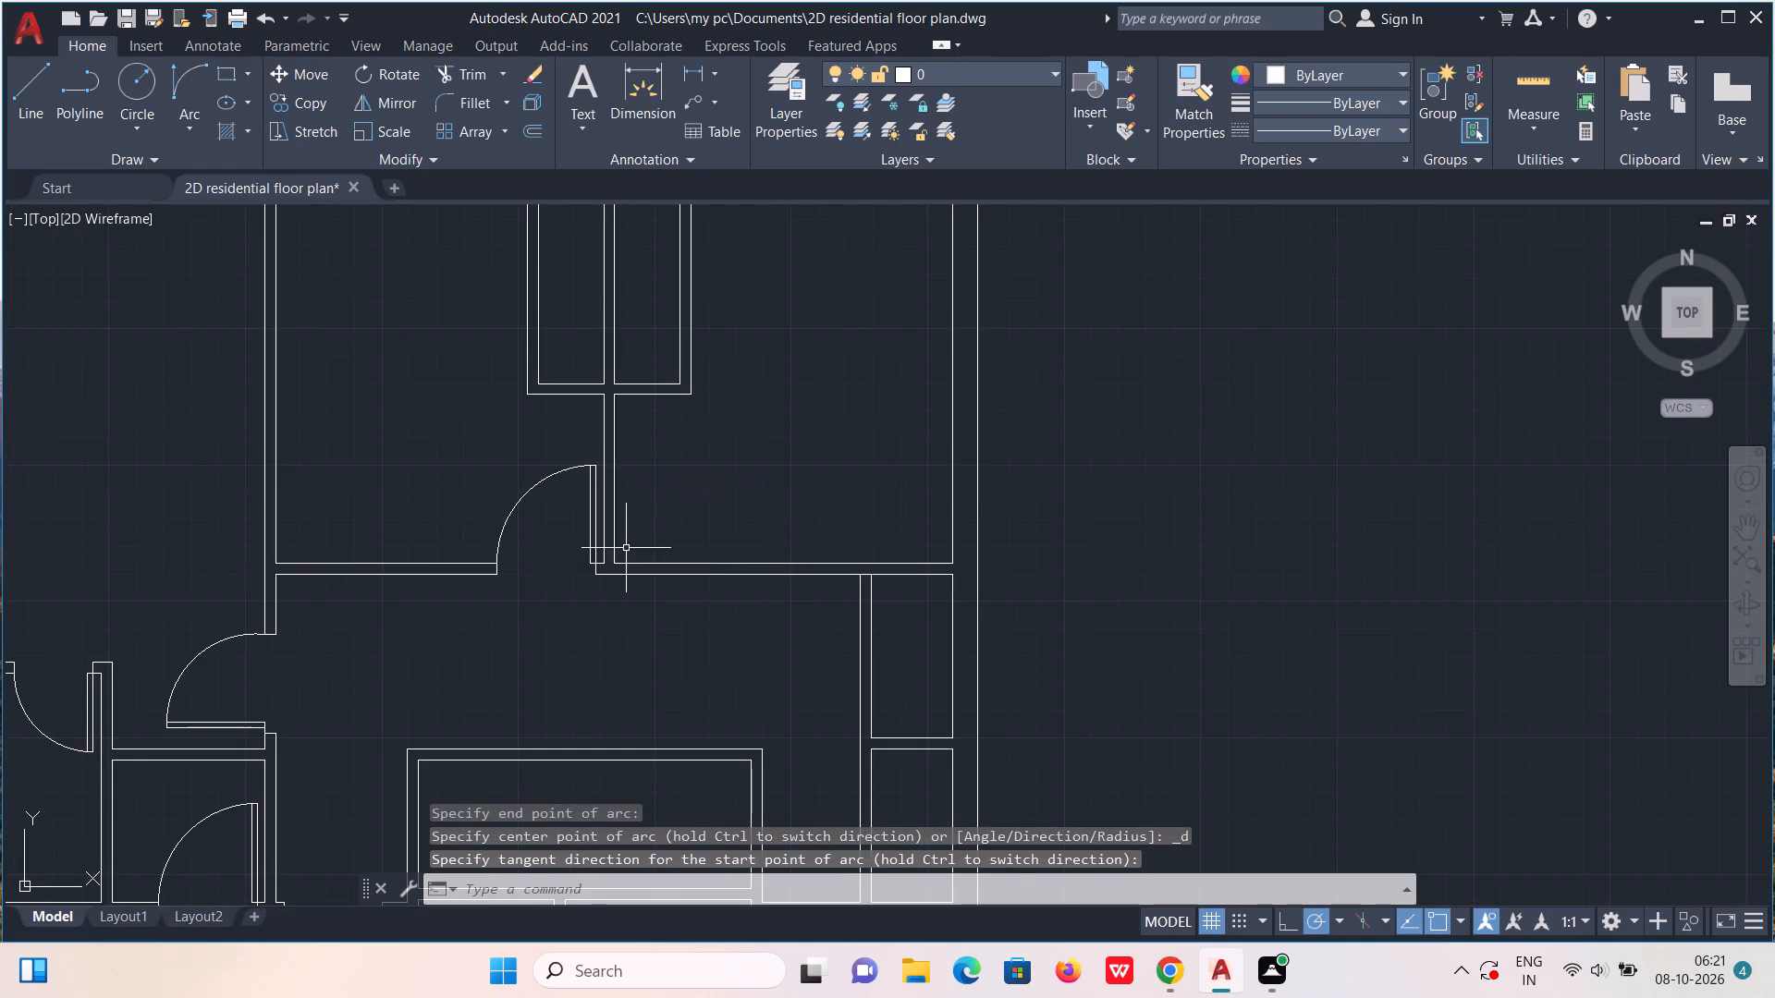
pyautogui.scroll(3, 626, 548)
pyautogui.press('l')
pyautogui.press('Return')
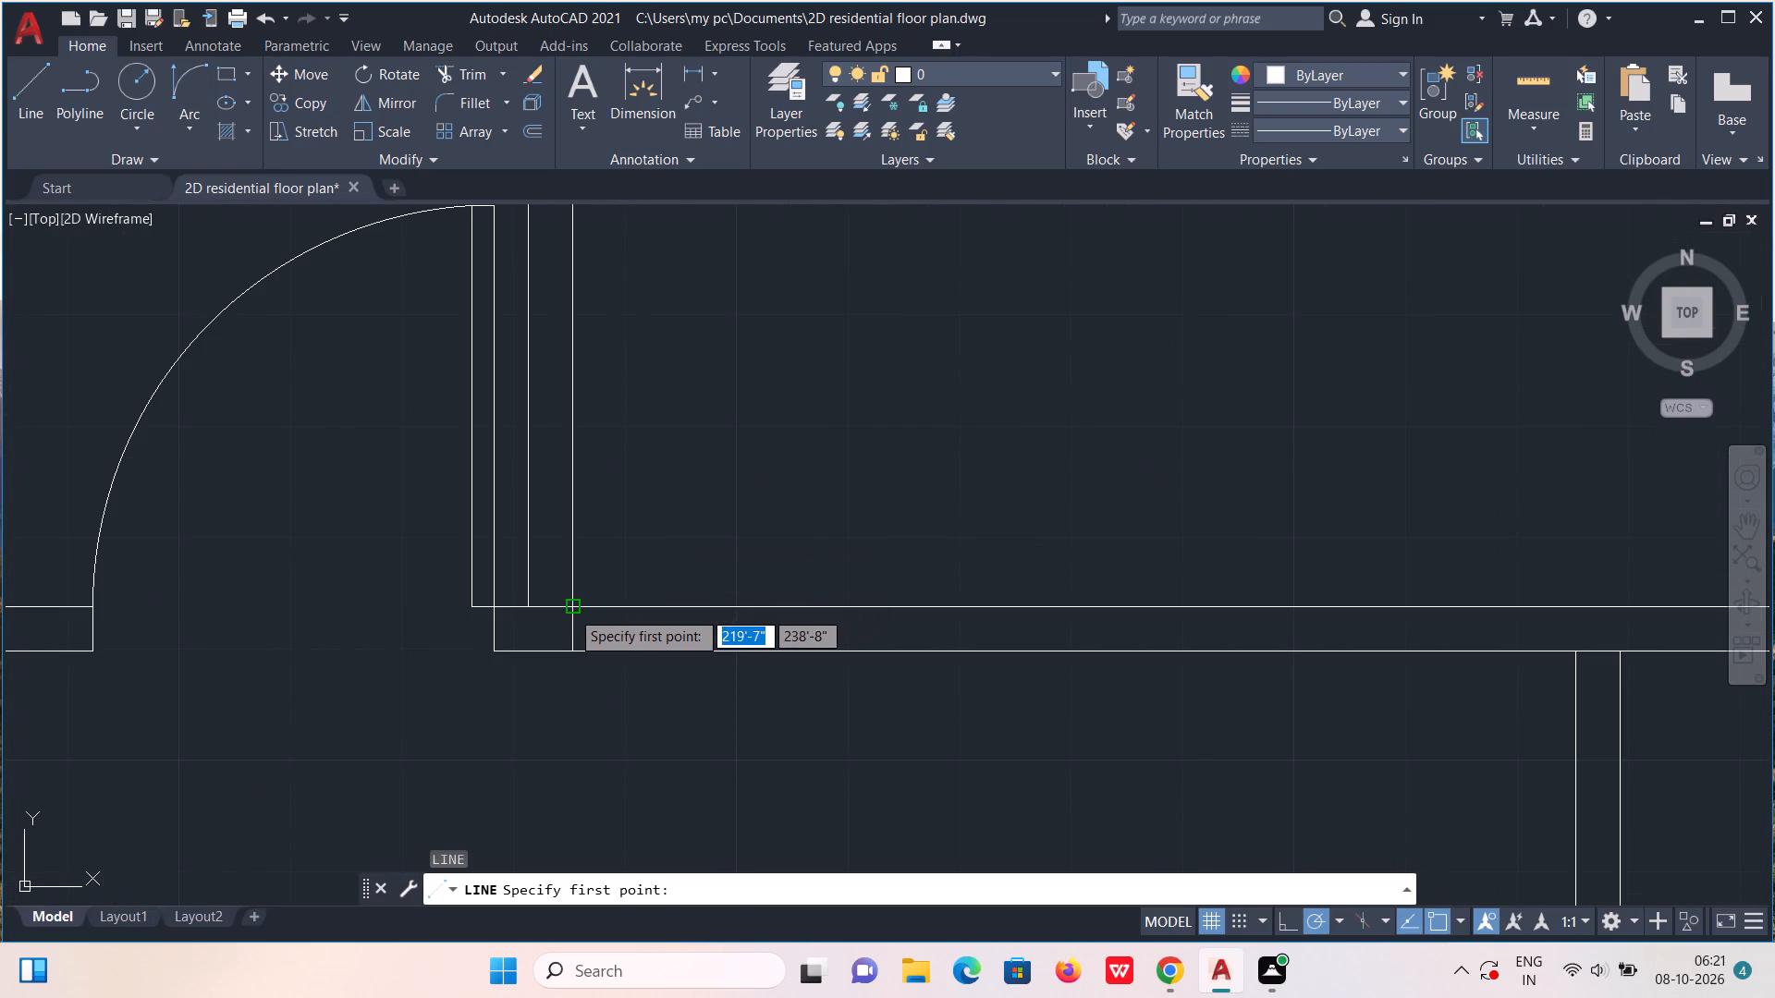
pyautogui.click(570, 610)
pyautogui.click(572, 649)
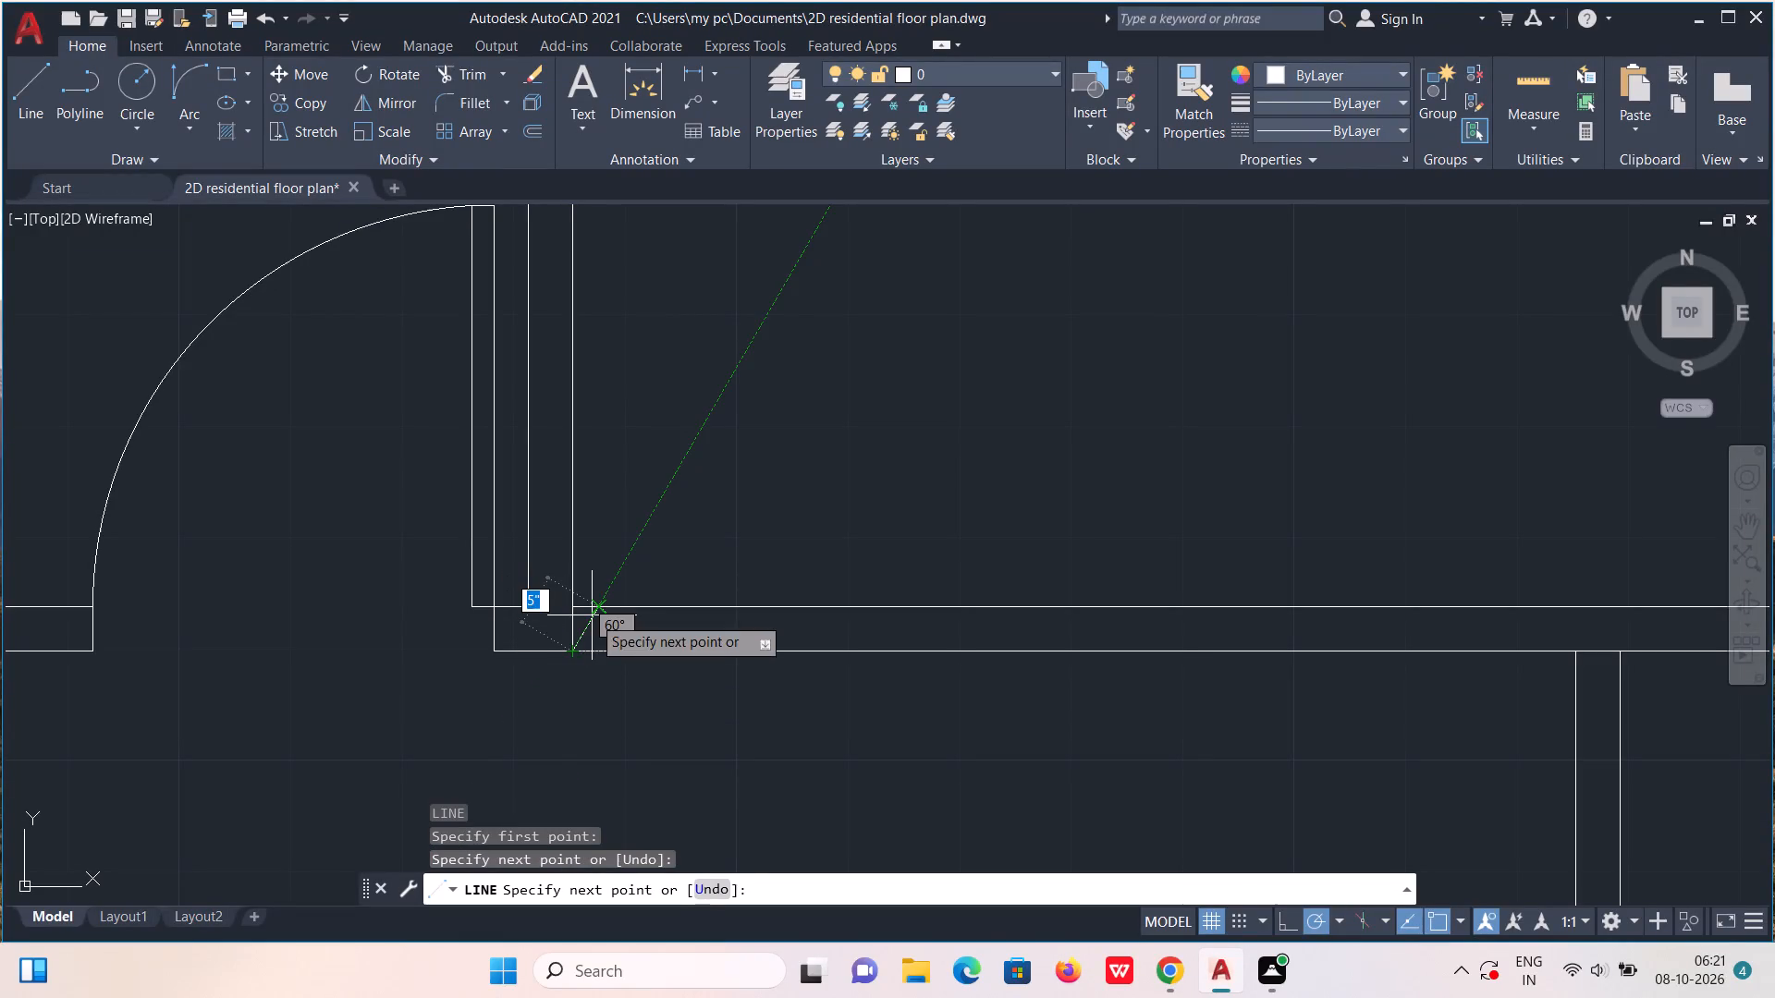
pyautogui.press('Escape')
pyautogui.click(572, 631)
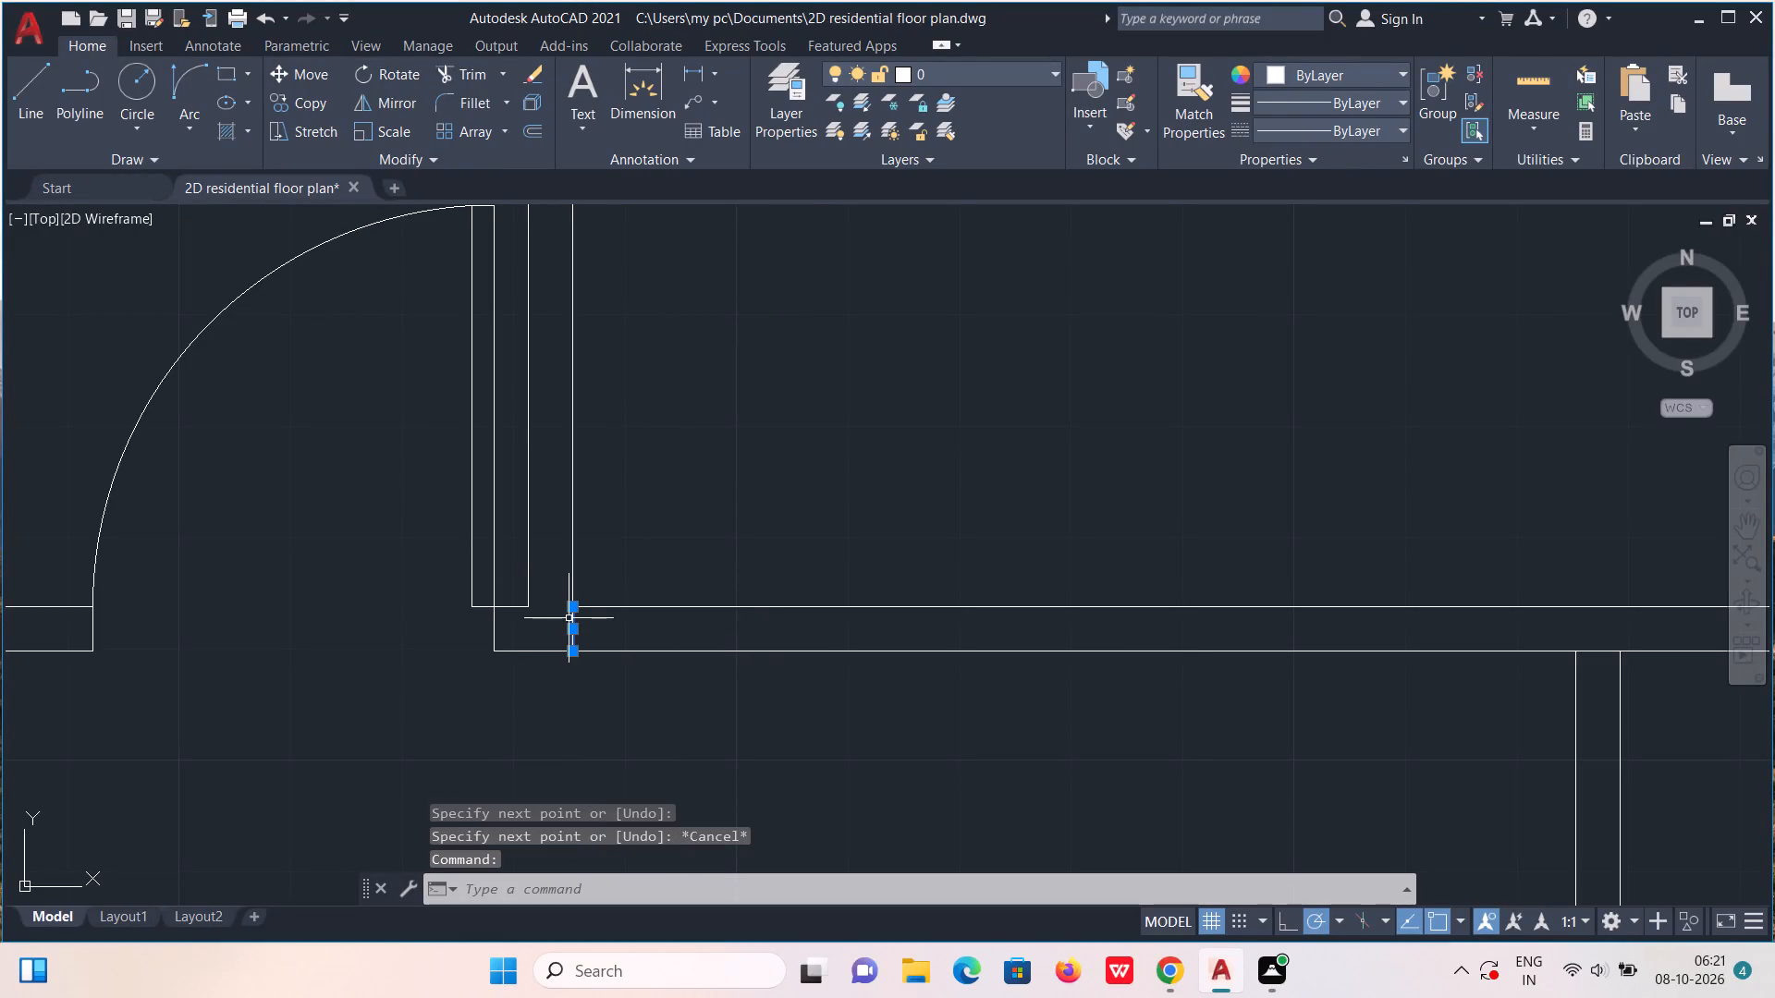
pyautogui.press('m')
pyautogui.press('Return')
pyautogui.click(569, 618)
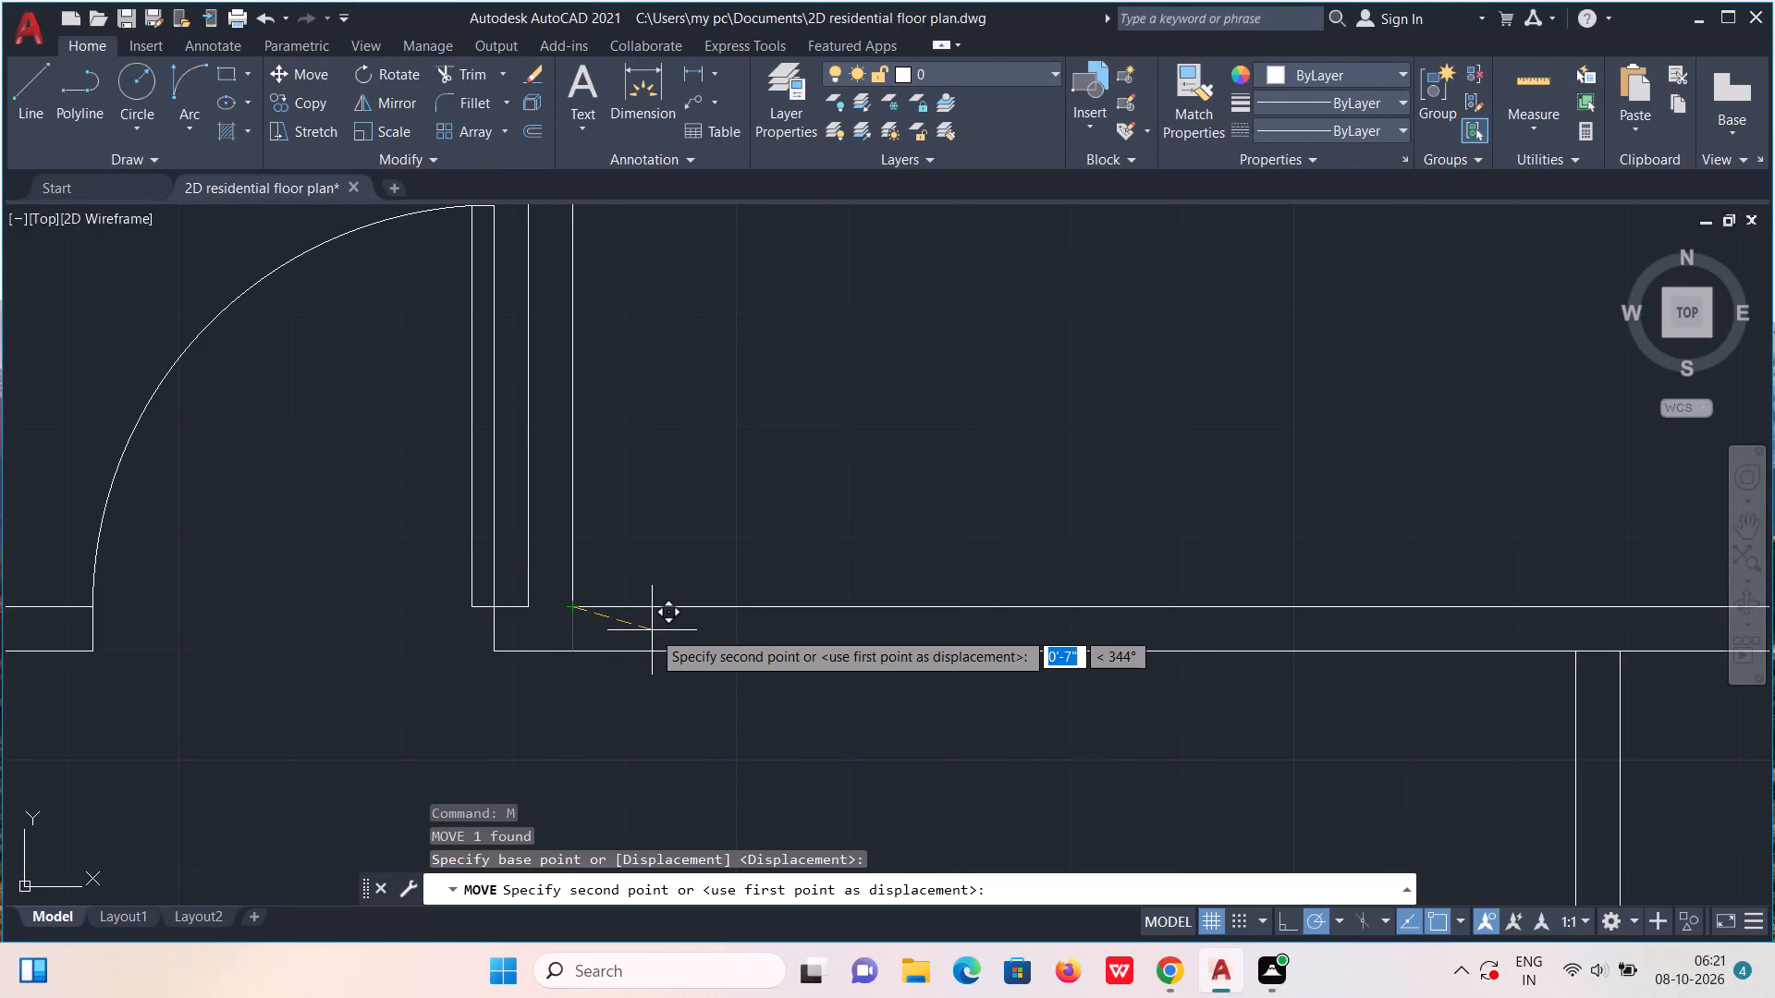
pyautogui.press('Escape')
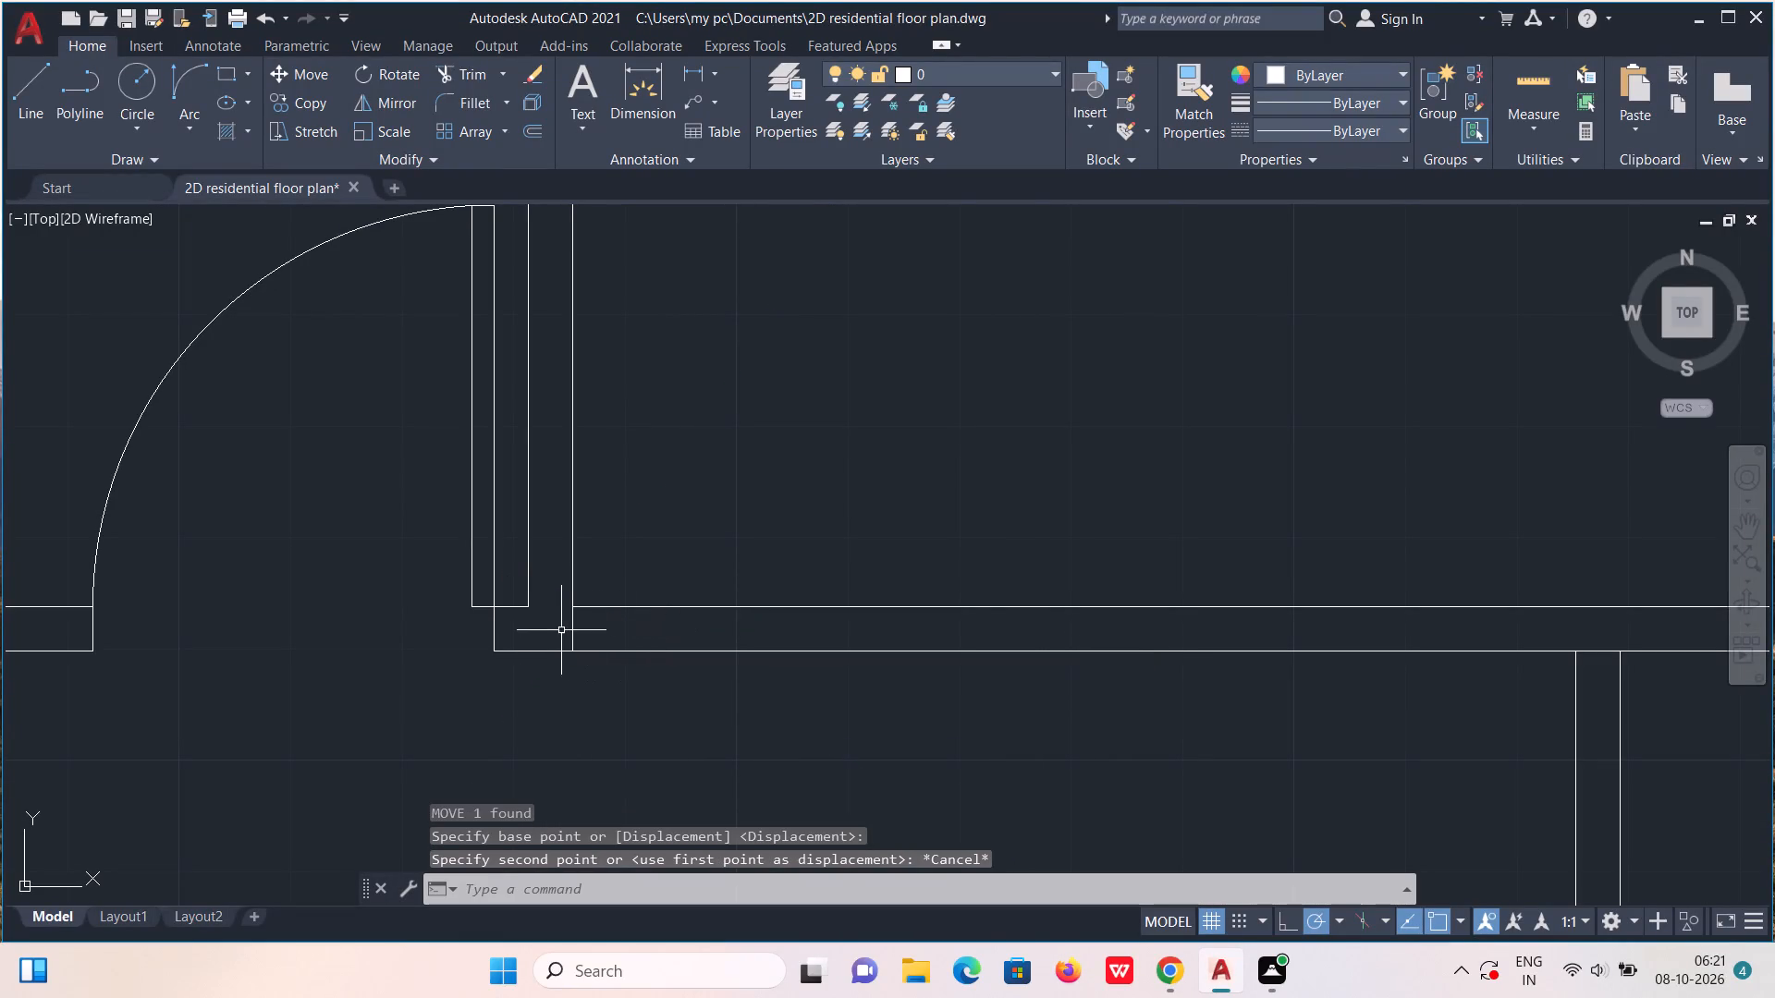
# Move the new jamb line 3" east along the horizontal partition, away from the wall dividing the two bedrooms.
pyautogui.click(574, 635)
pyautogui.press('m')
pyautogui.press('Return')
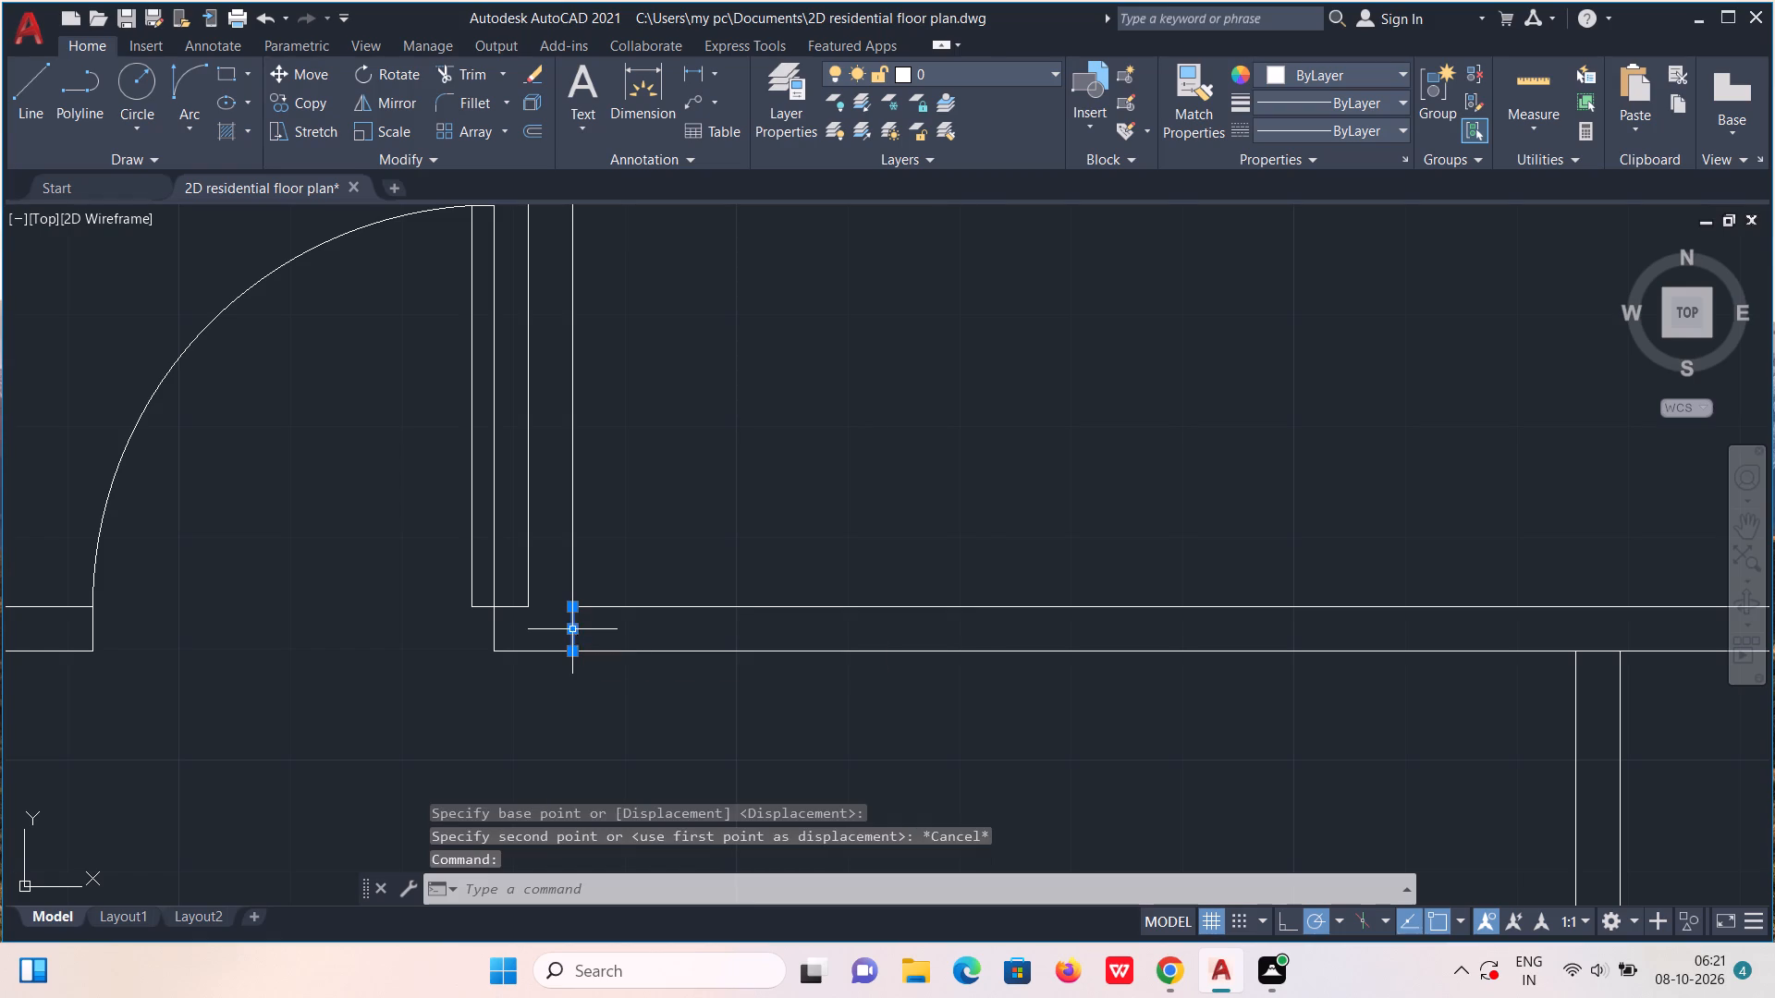
pyautogui.click(572, 631)
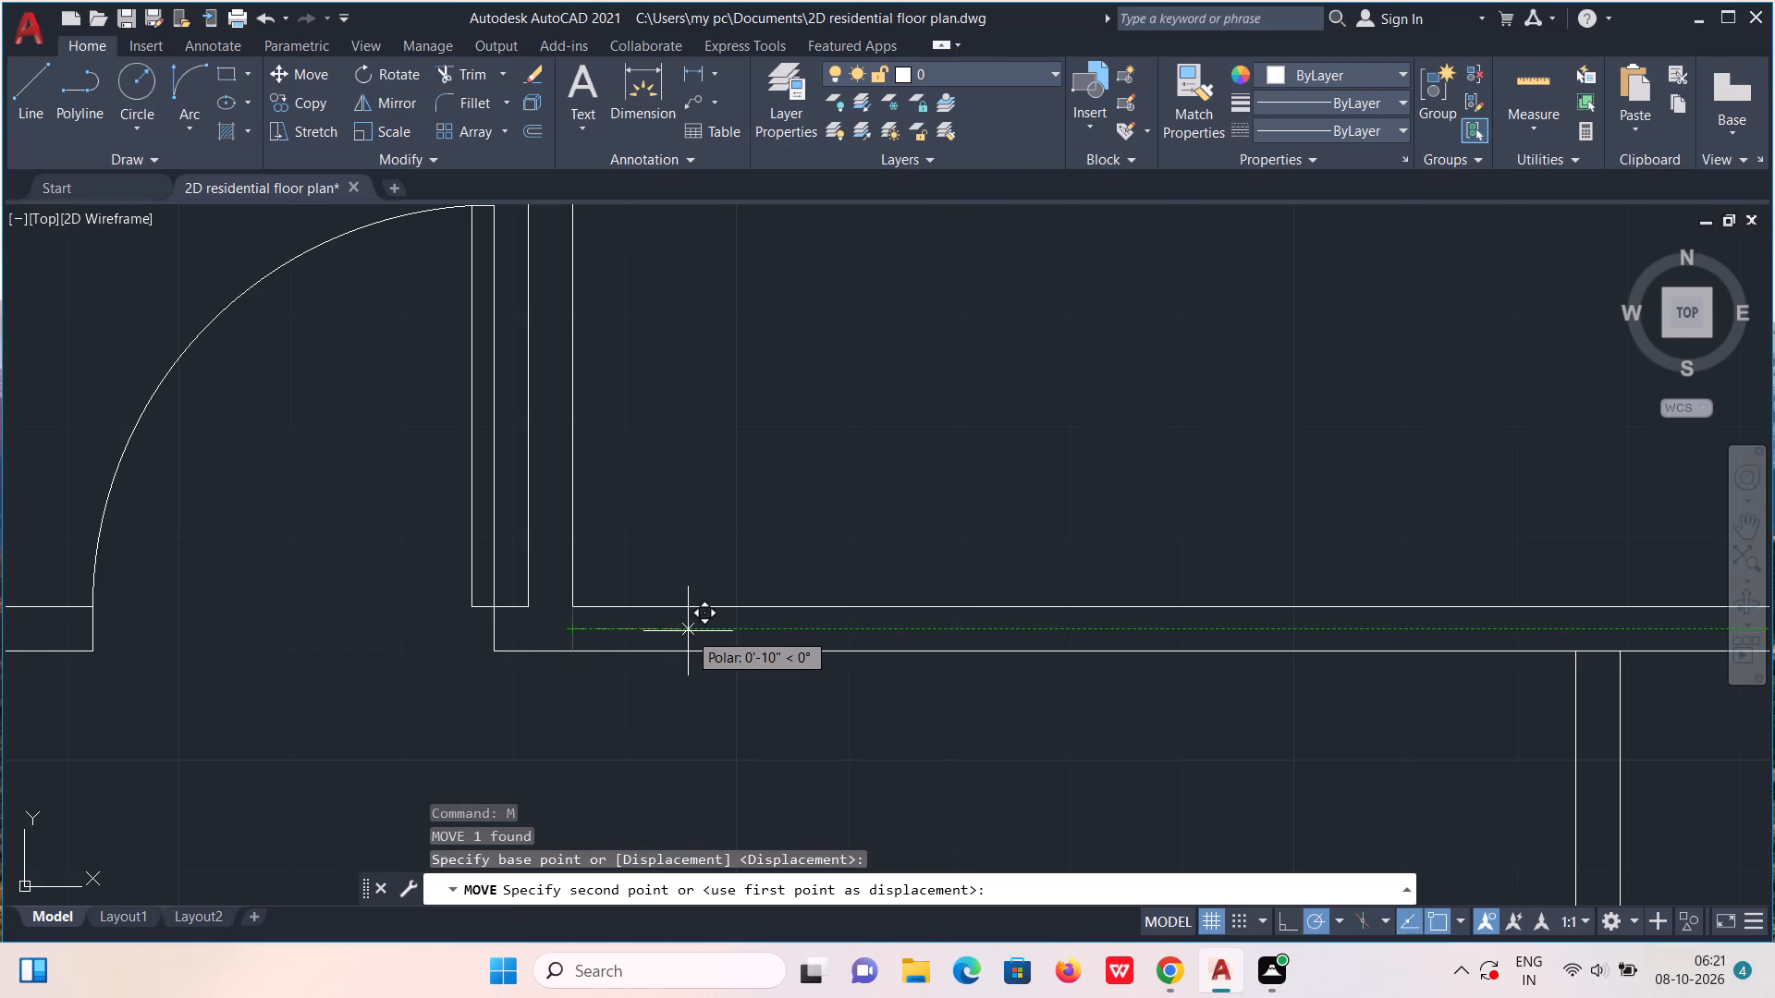
pyautogui.write('3"')
pyautogui.press('Return')
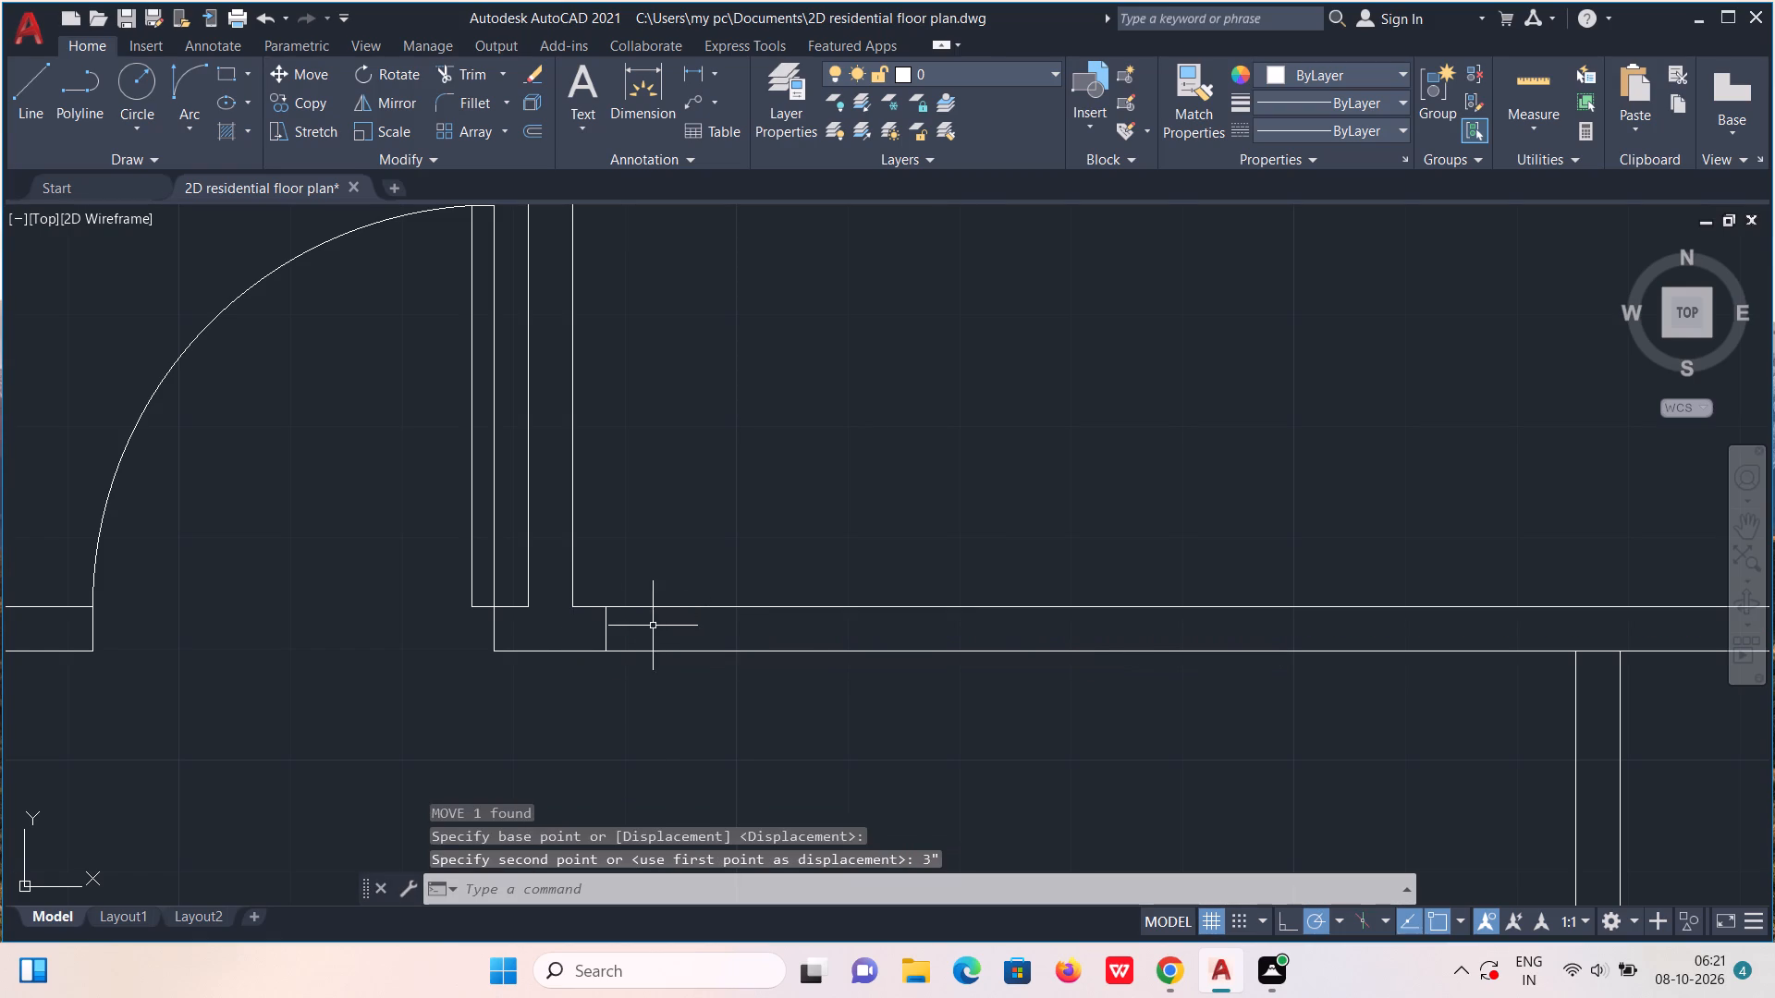
# Copy the jamb line 3' east along the horizontal partition to mark the doorway's other side.
pyautogui.click(606, 627)
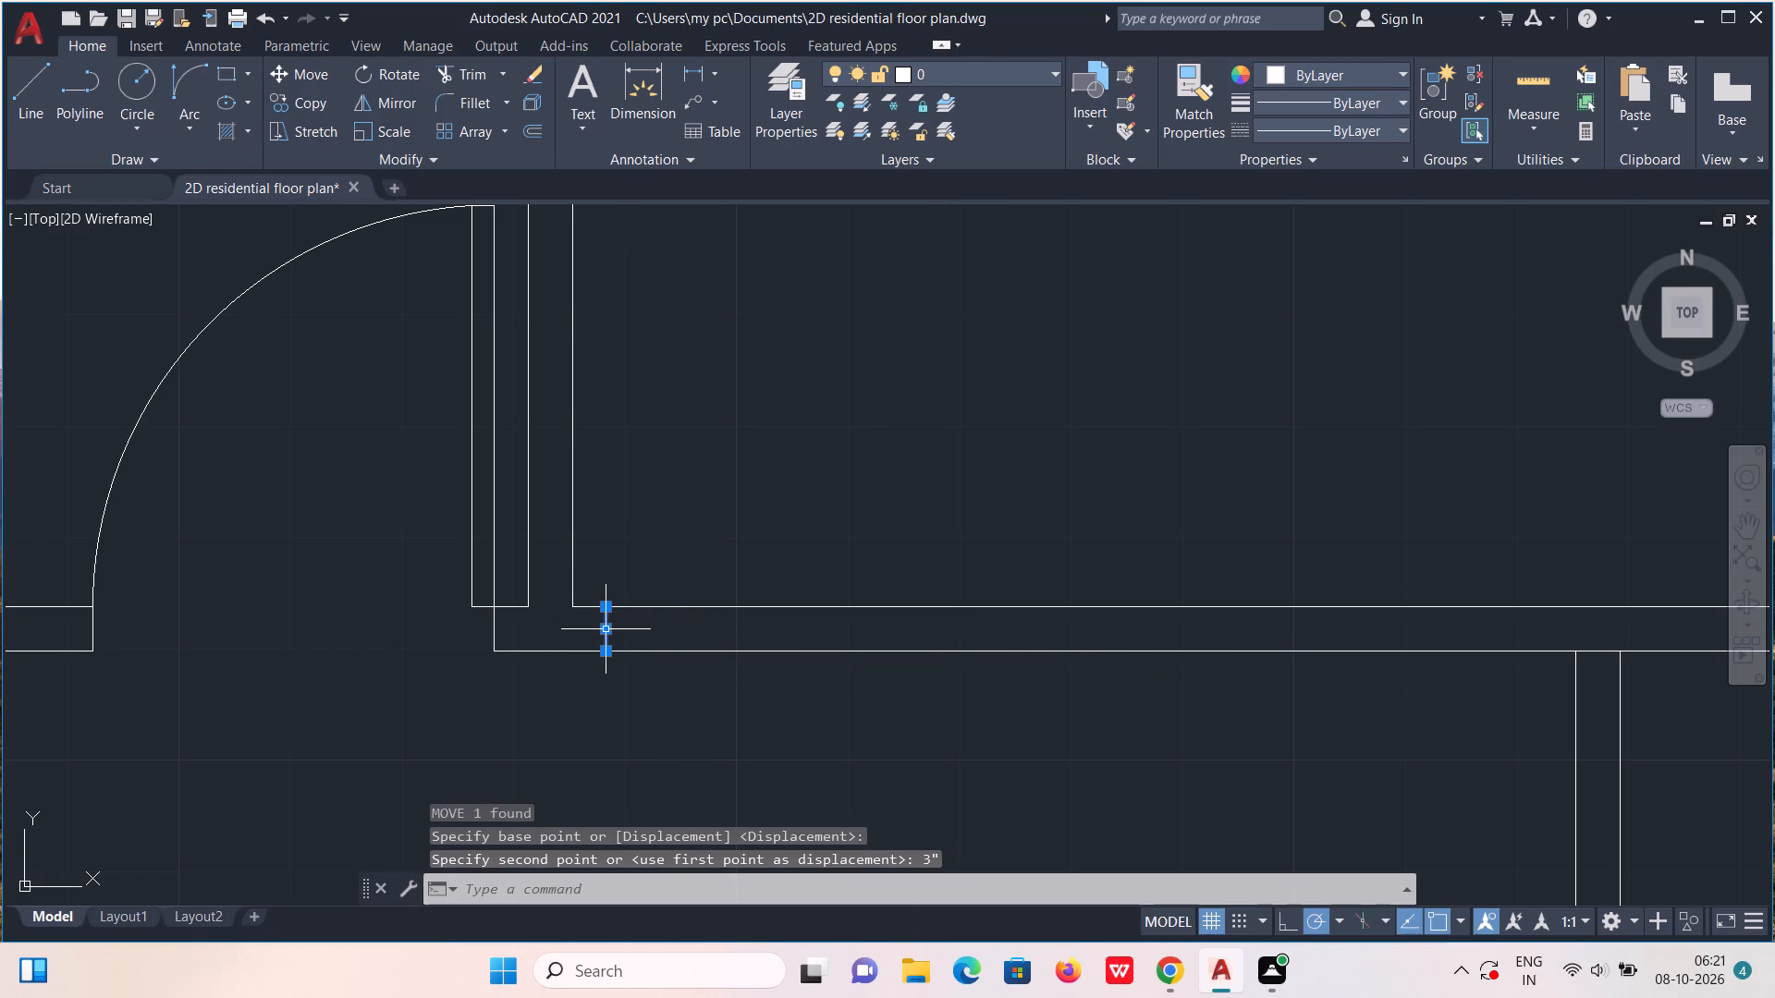
pyautogui.write('co')
pyautogui.press('Return')
pyautogui.click(606, 627)
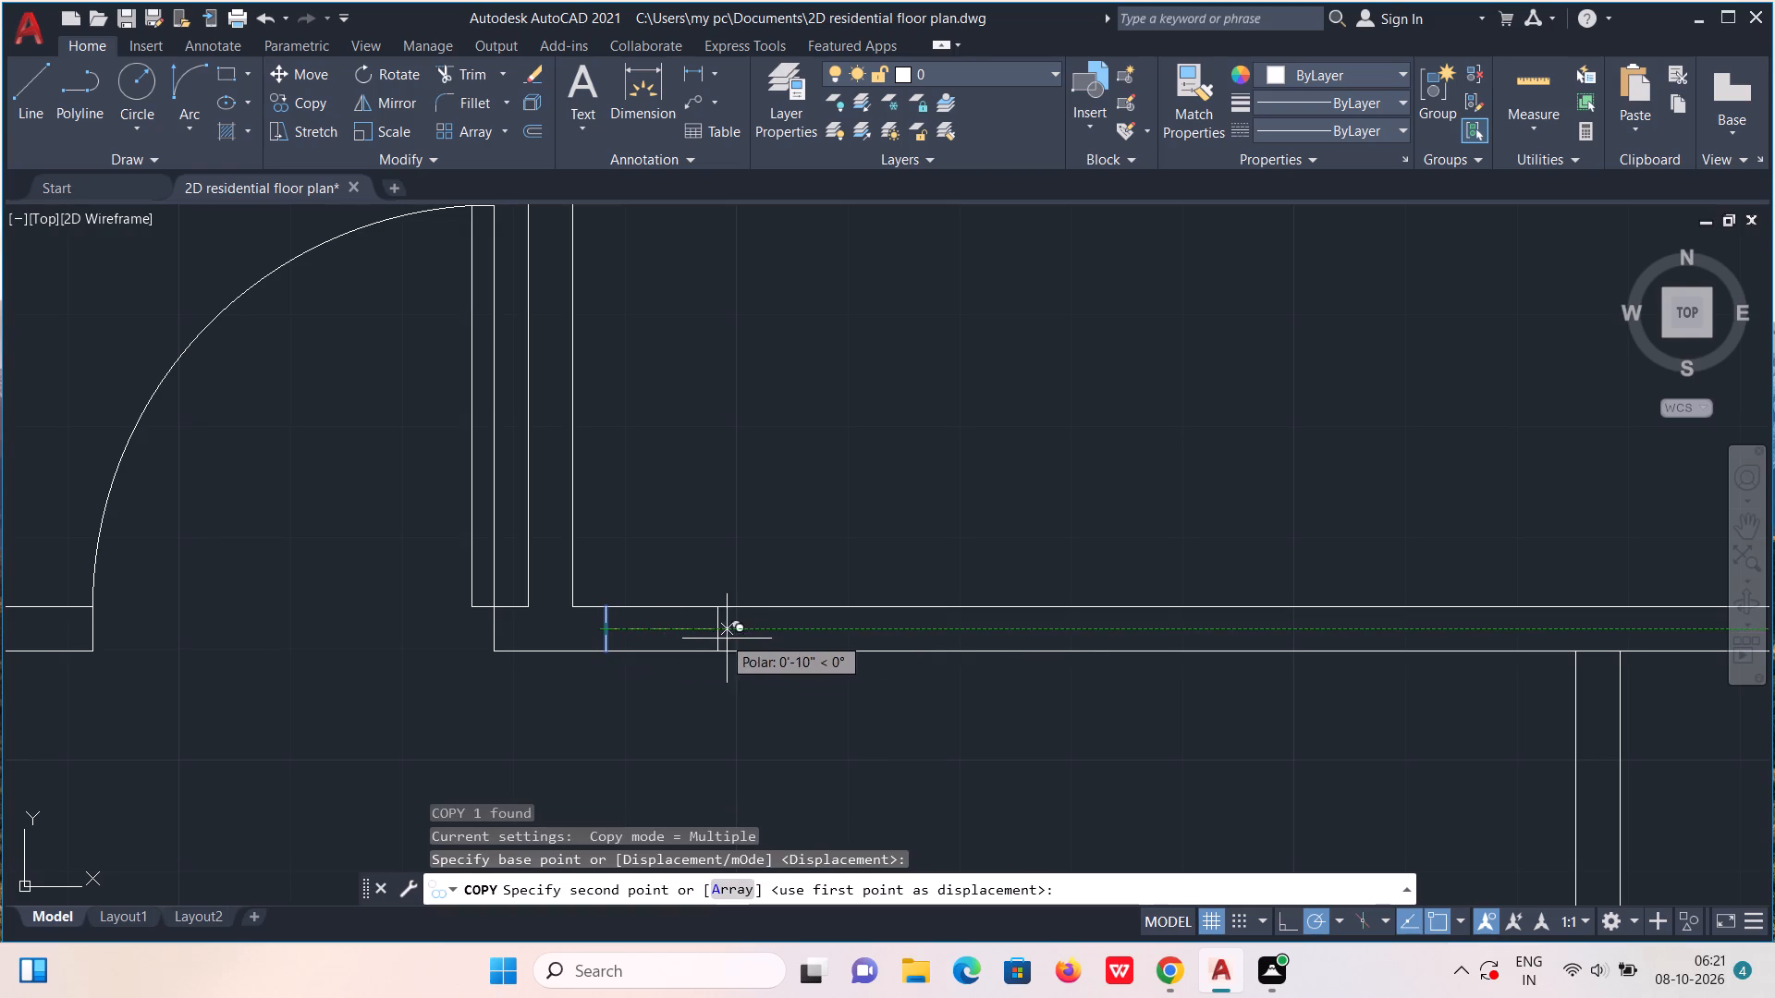
pyautogui.write("3'")
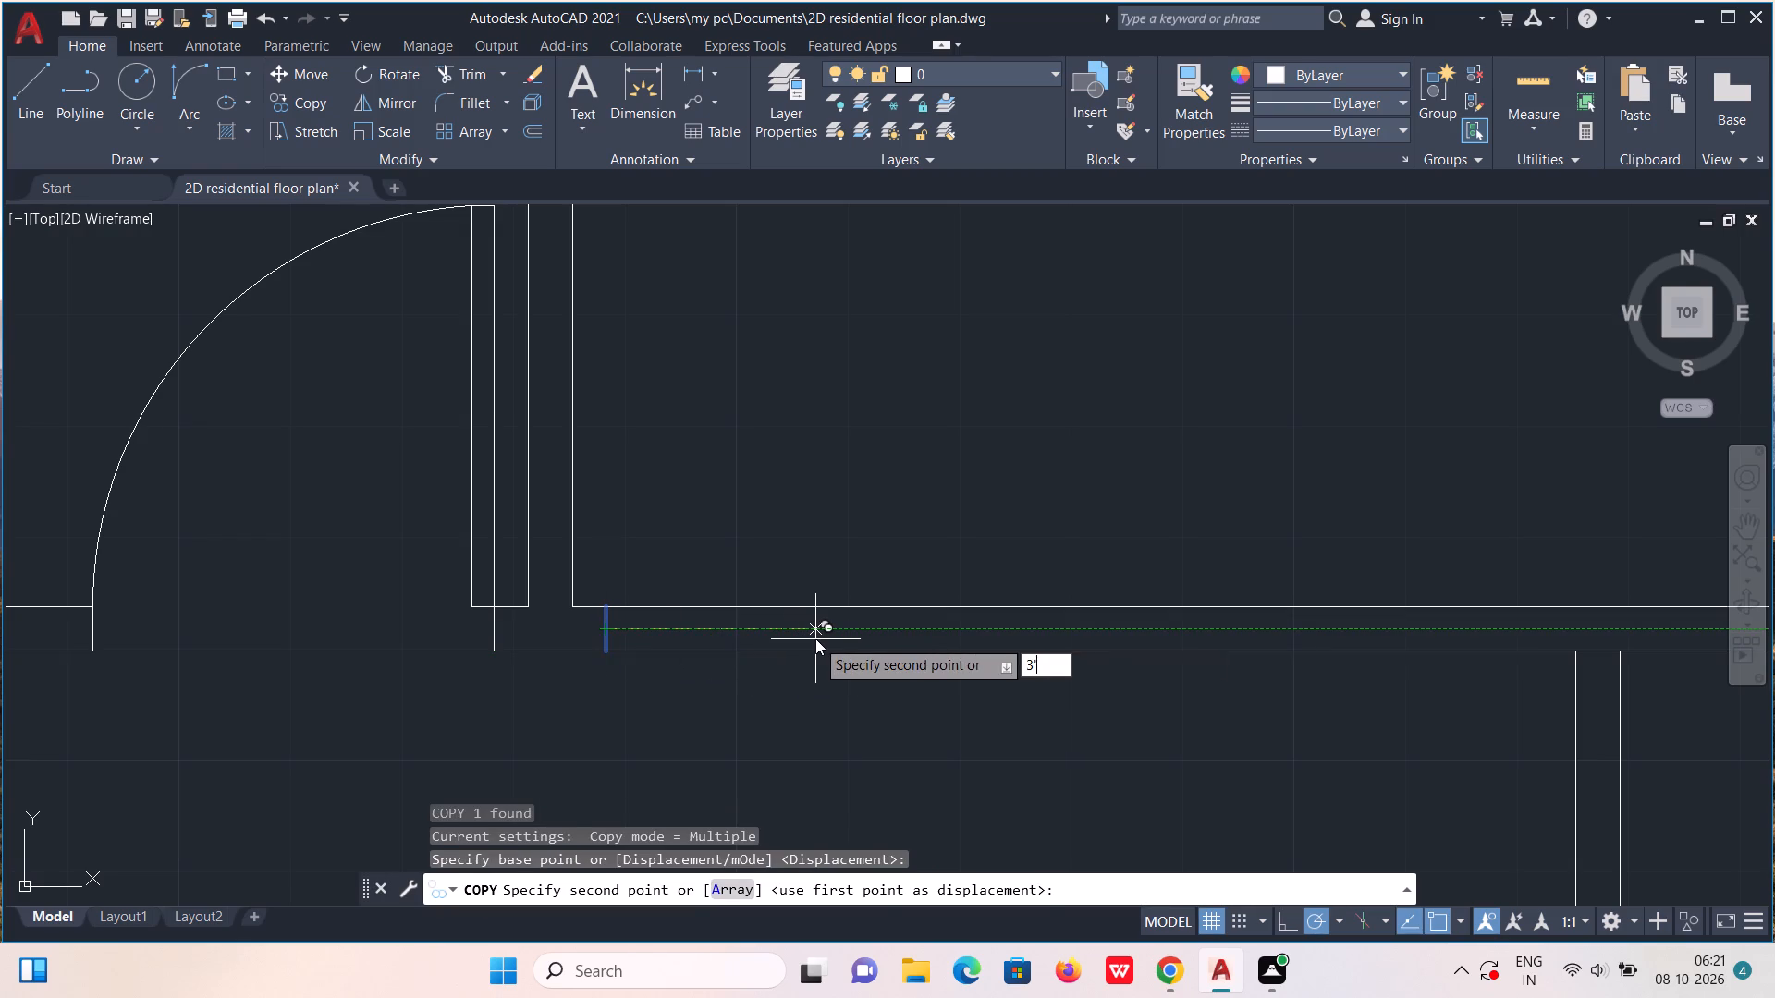
pyautogui.press('Return')
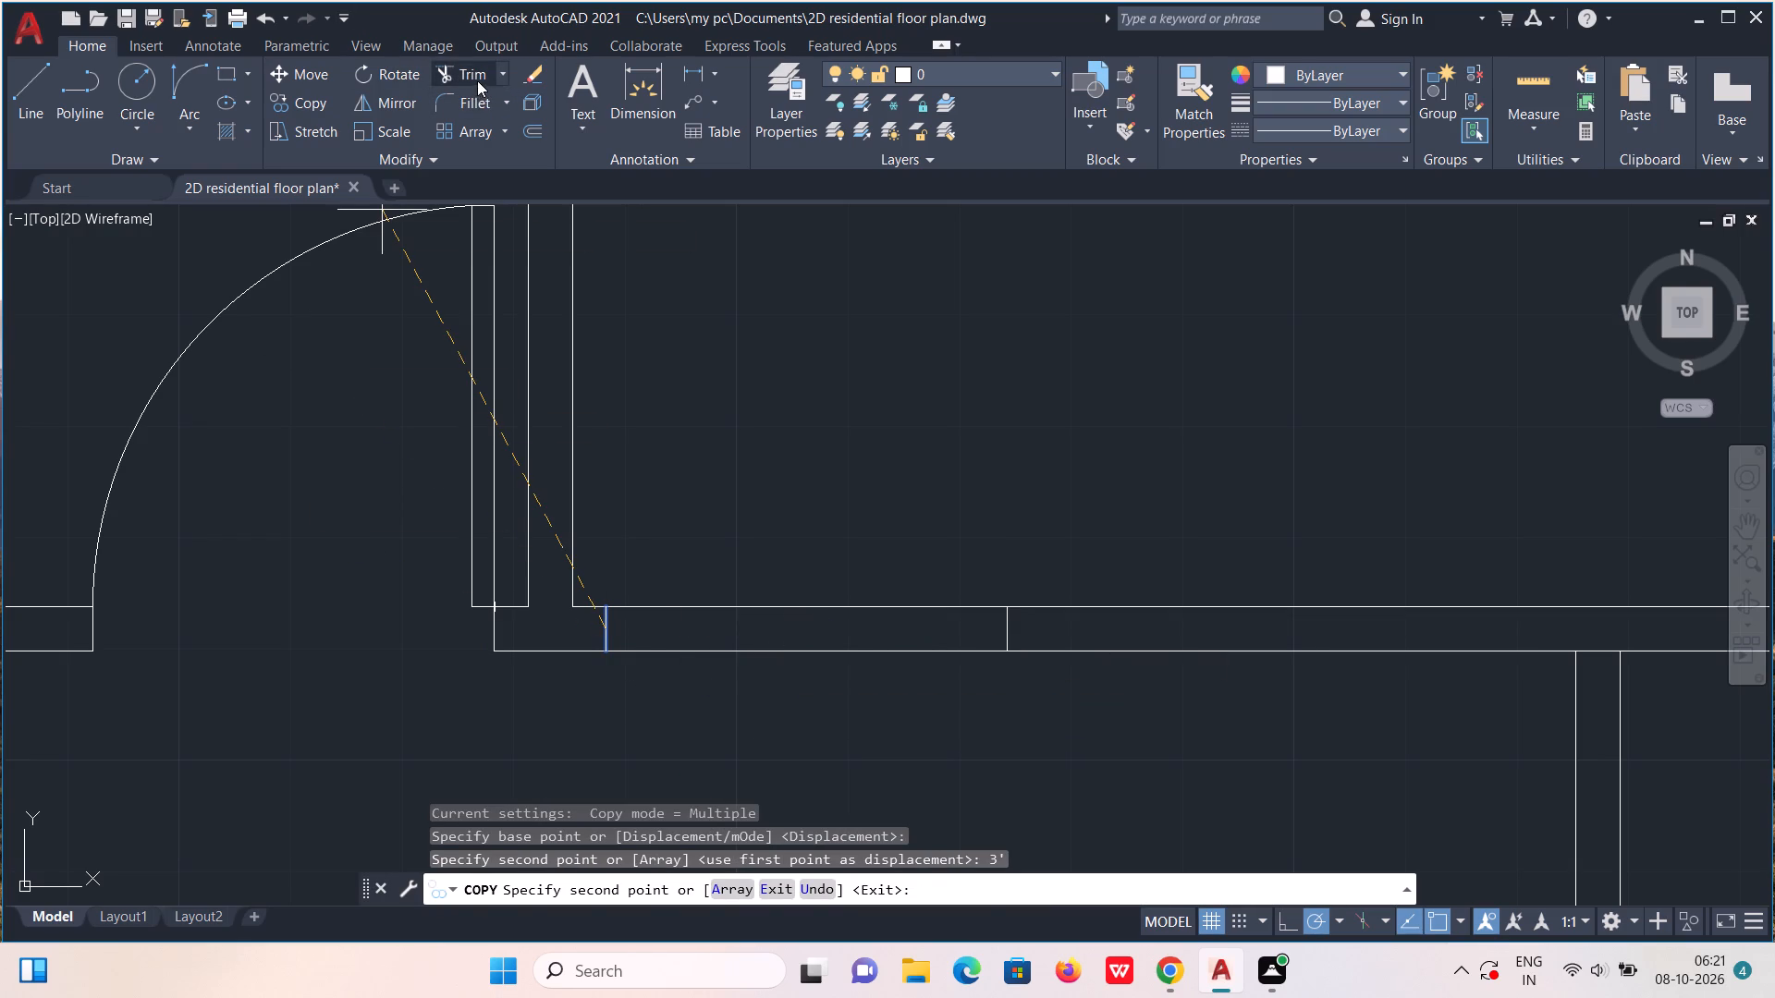
# Trim both horizontal partition lines between the two jamb lines to open the 3' doorway of the east bedroom.
pyautogui.click(477, 80)
pyautogui.moveTo(696, 410); pyautogui.dragTo(757, 729)
pyautogui.press('Escape')
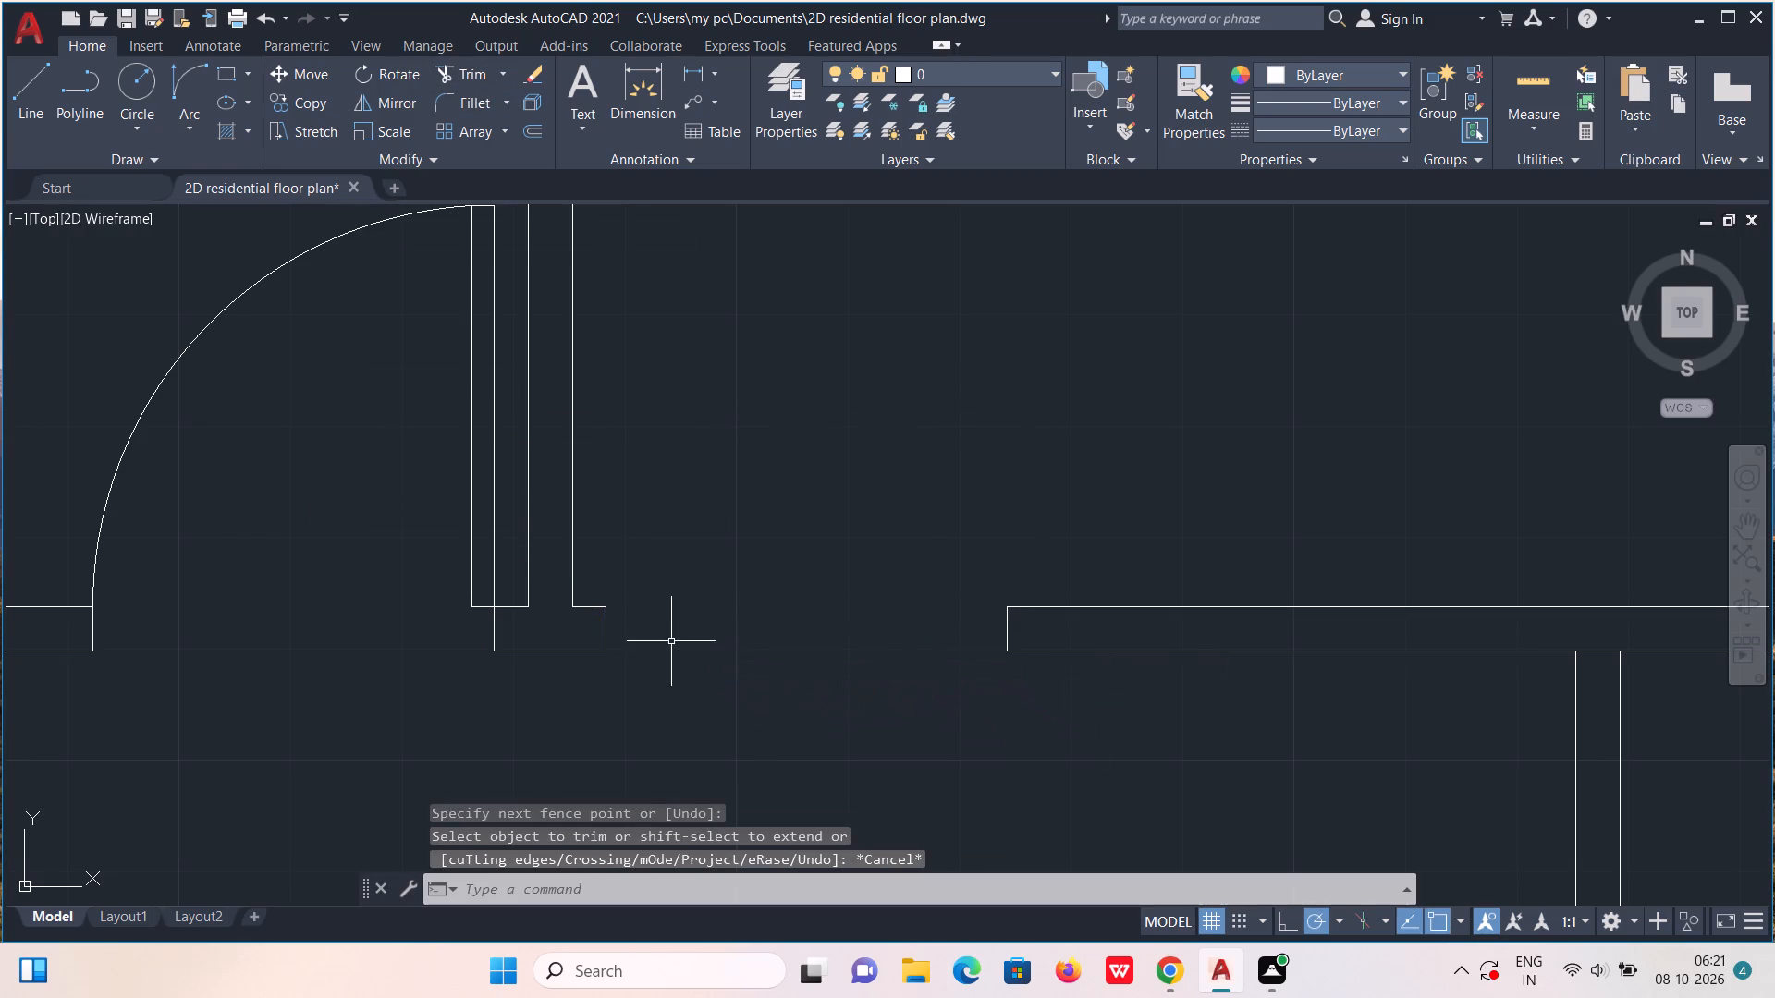
# Draw a 3' by 2" door leaf running north from the north corner of this doorway's west jamb.
pyautogui.press('l')
pyautogui.press('Return')
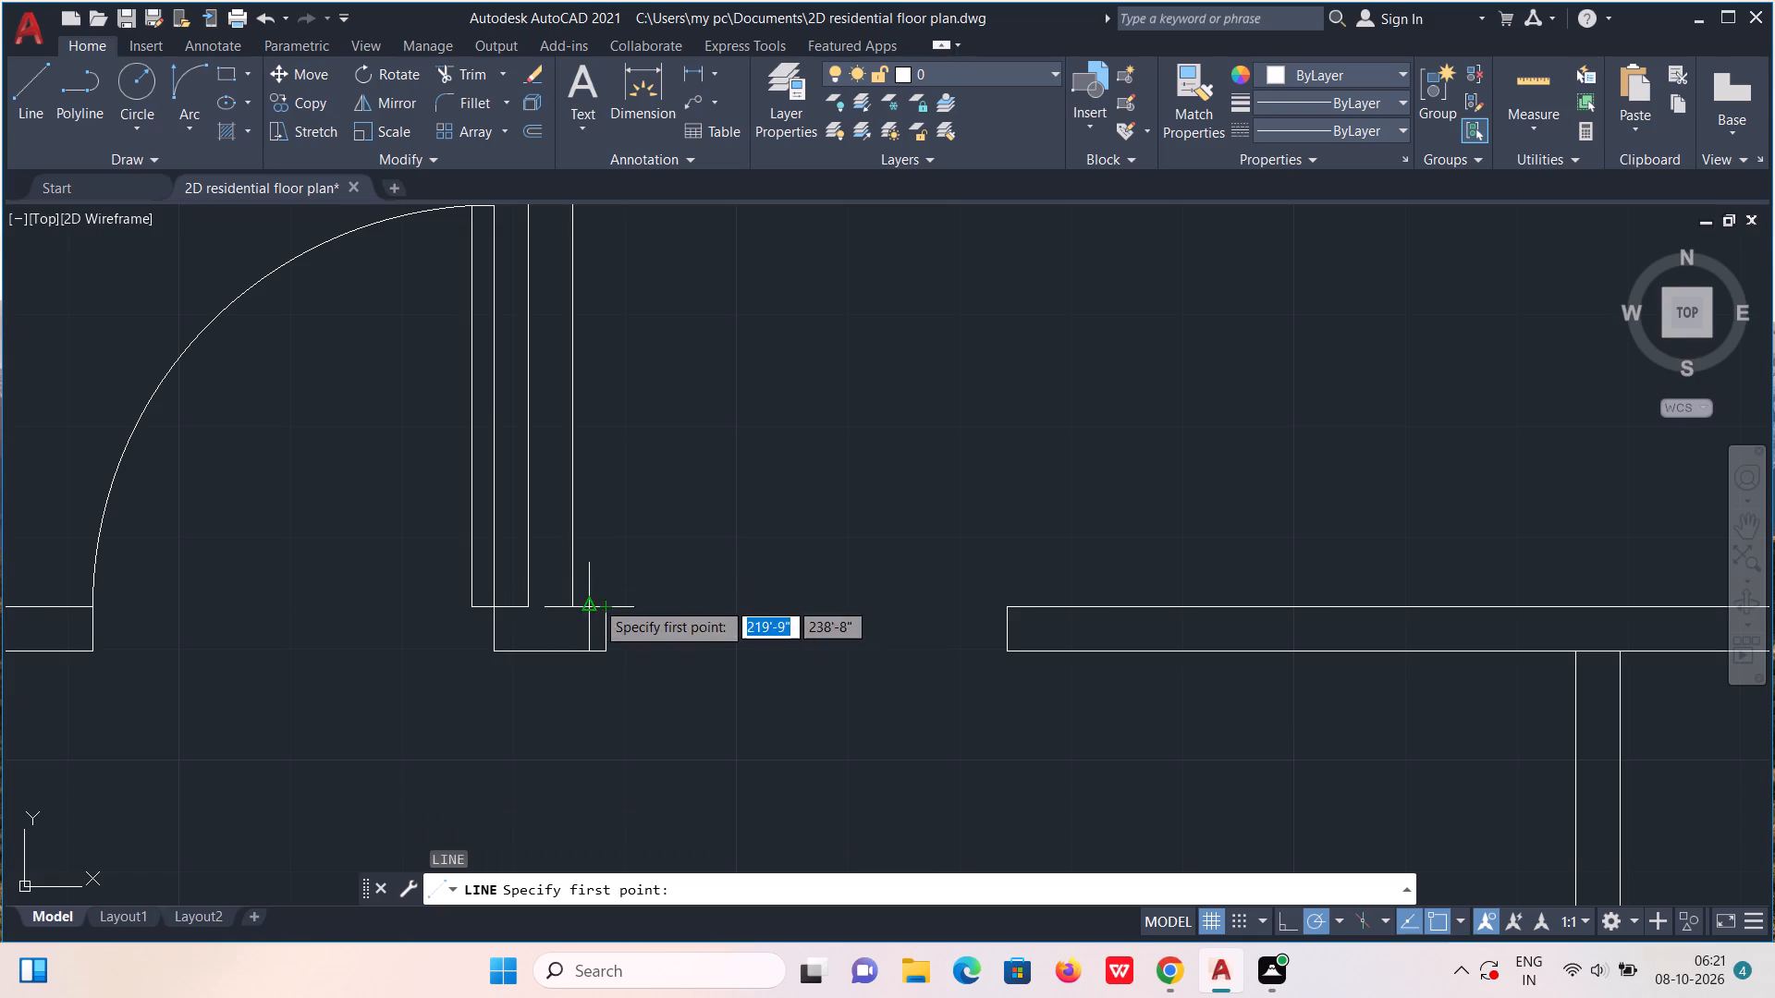
pyautogui.click(611, 601)
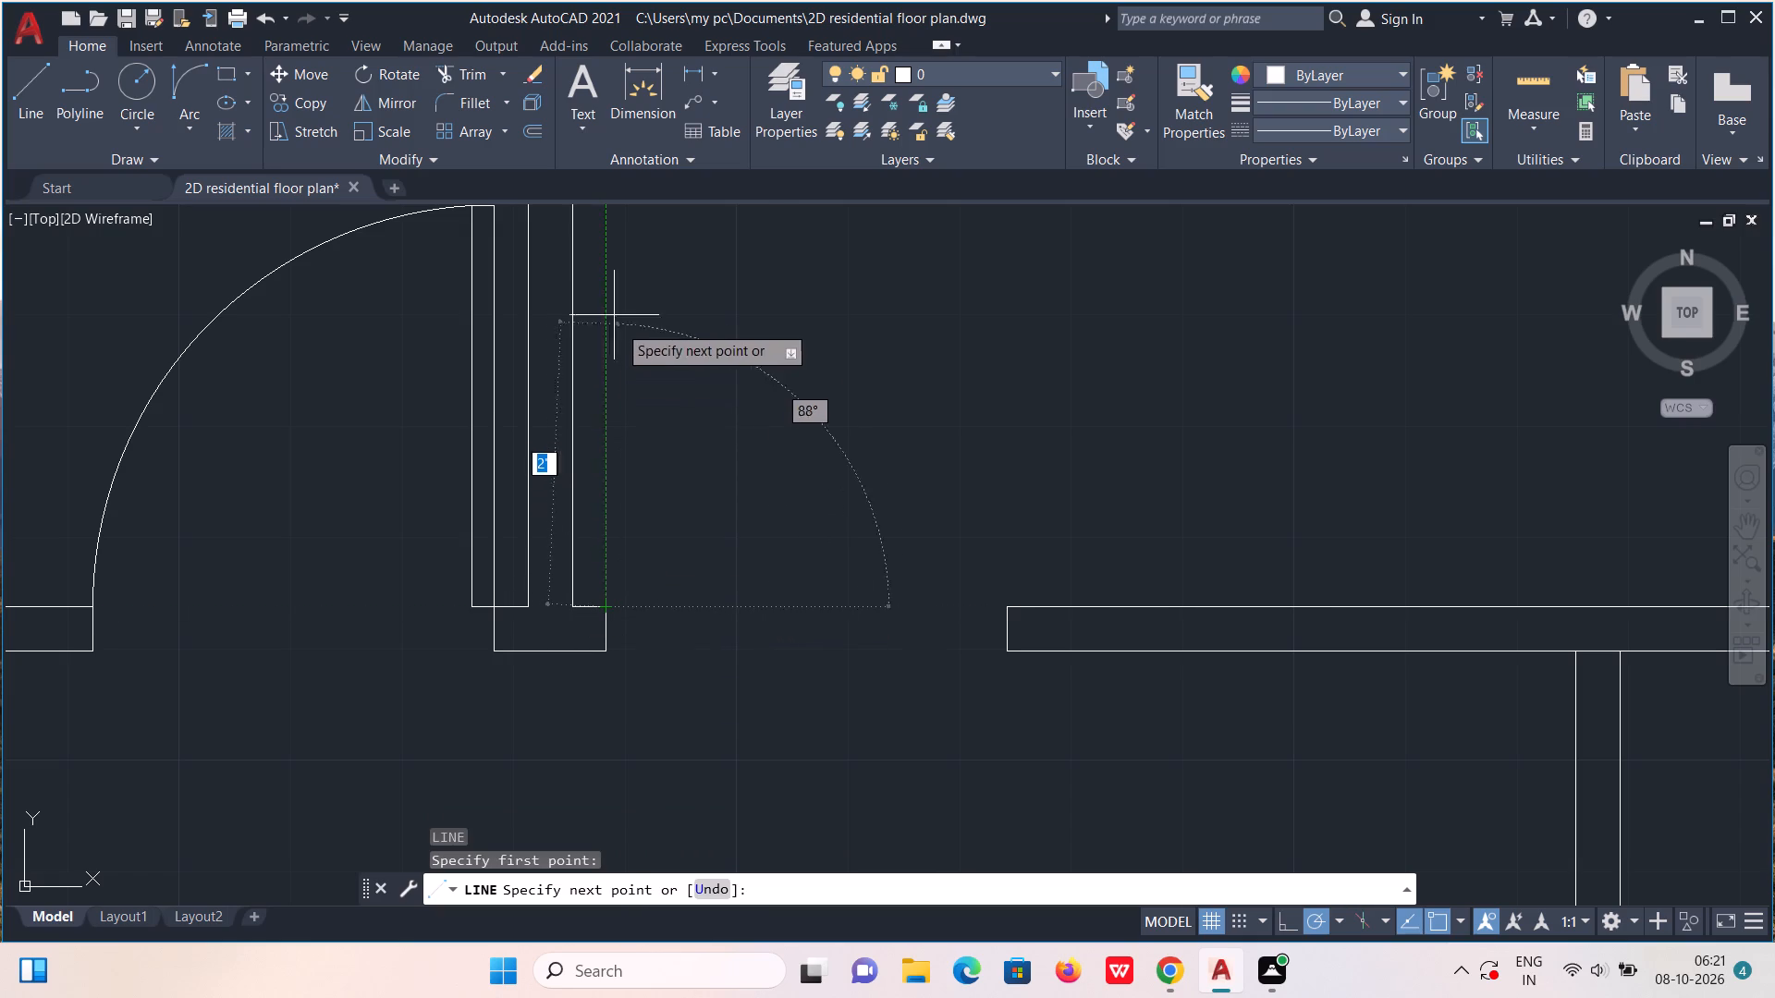
pyautogui.write("3'")
pyautogui.press('Return')
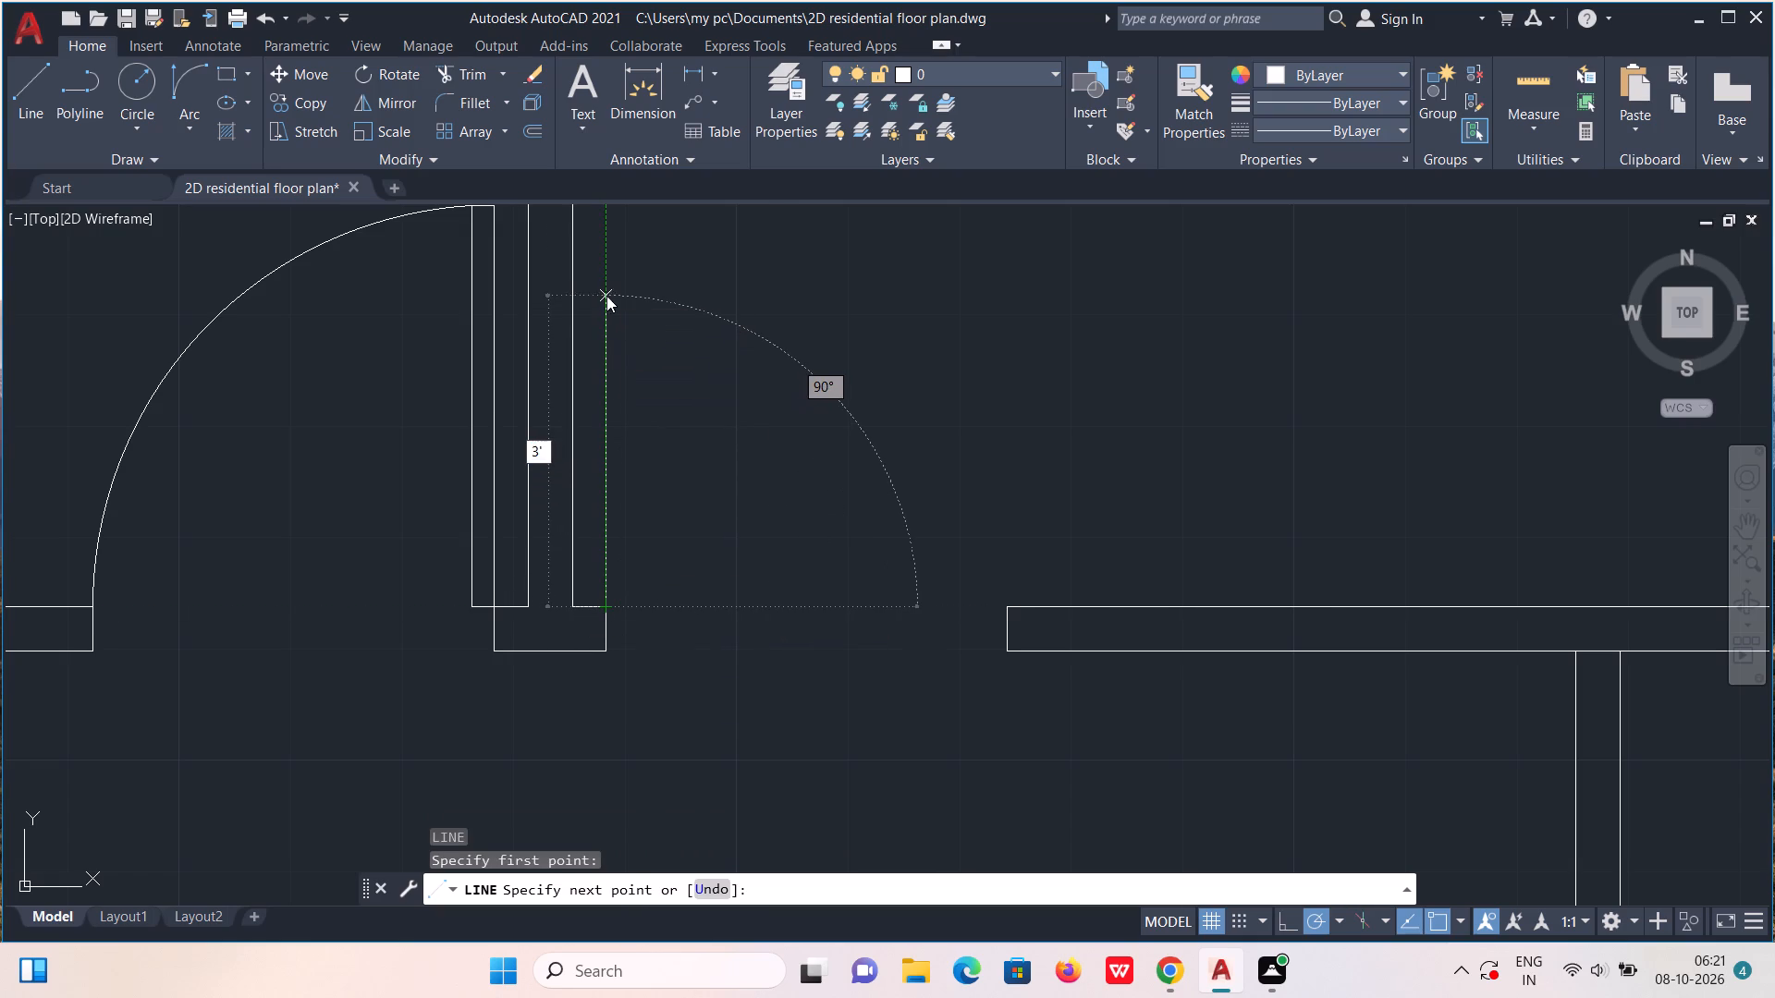
pyautogui.moveTo(629, 361); pyautogui.dragTo(679, 585, button='middle')
pyautogui.scroll(1, 679, 585)
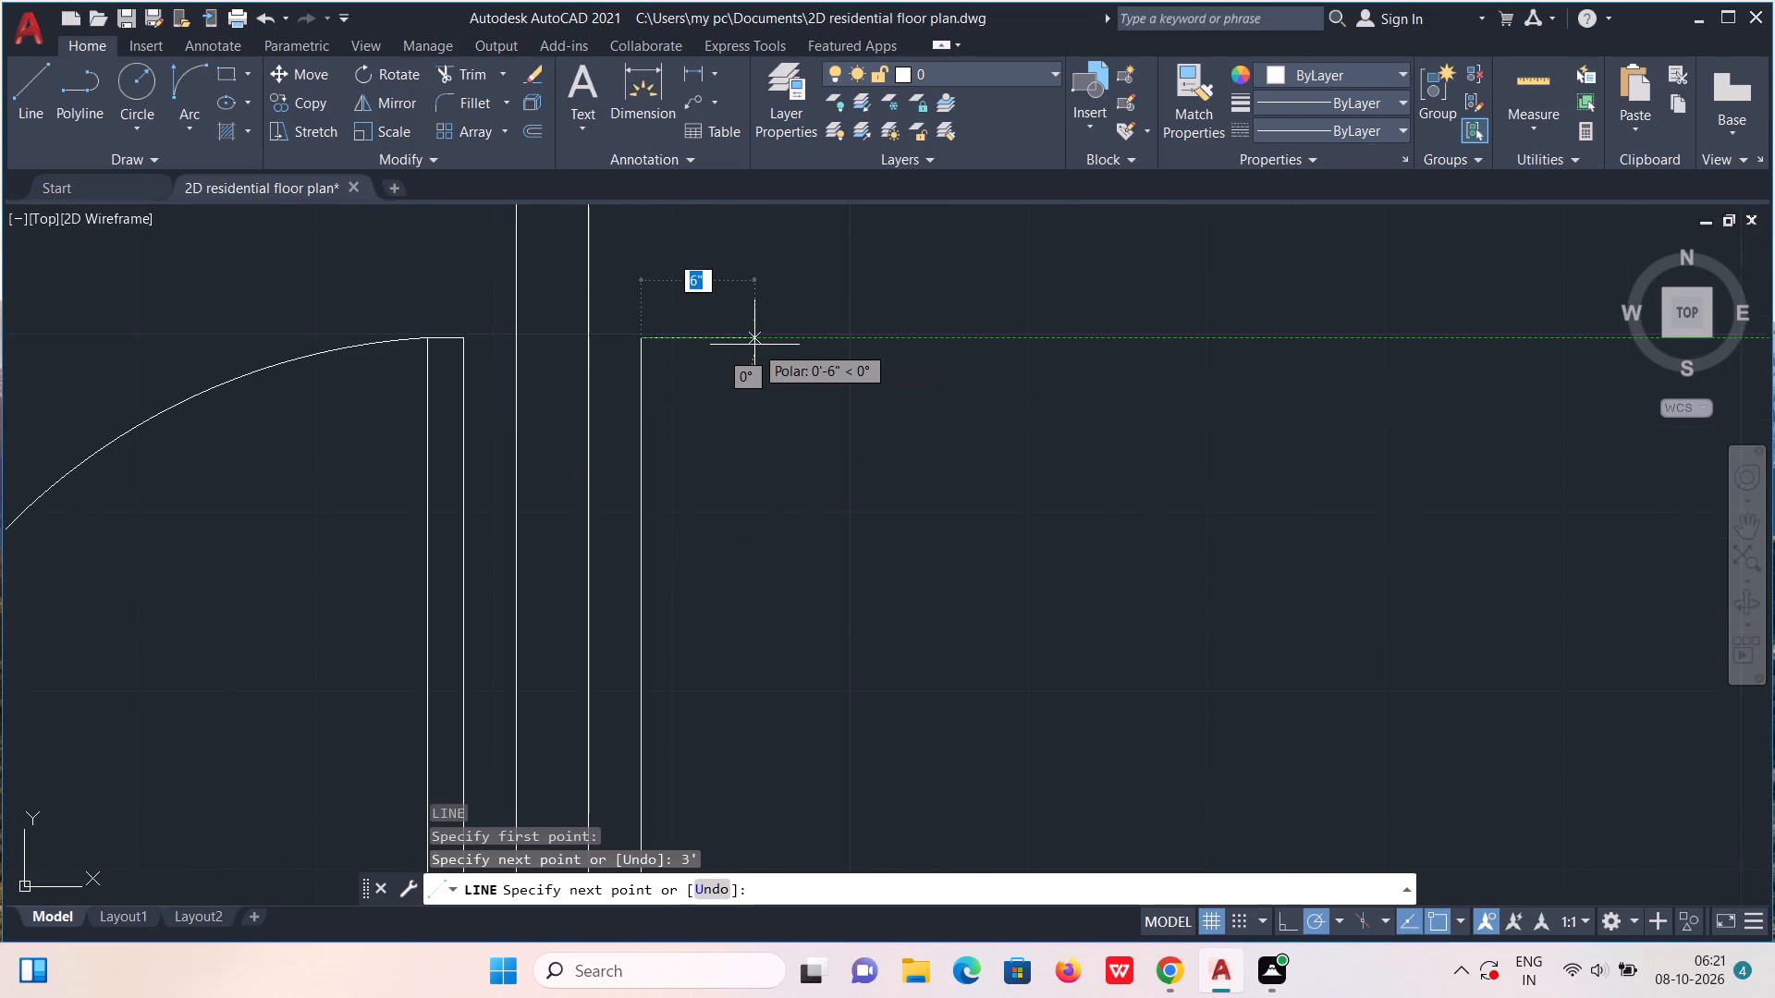
pyautogui.write('2"')
pyautogui.press('Return')
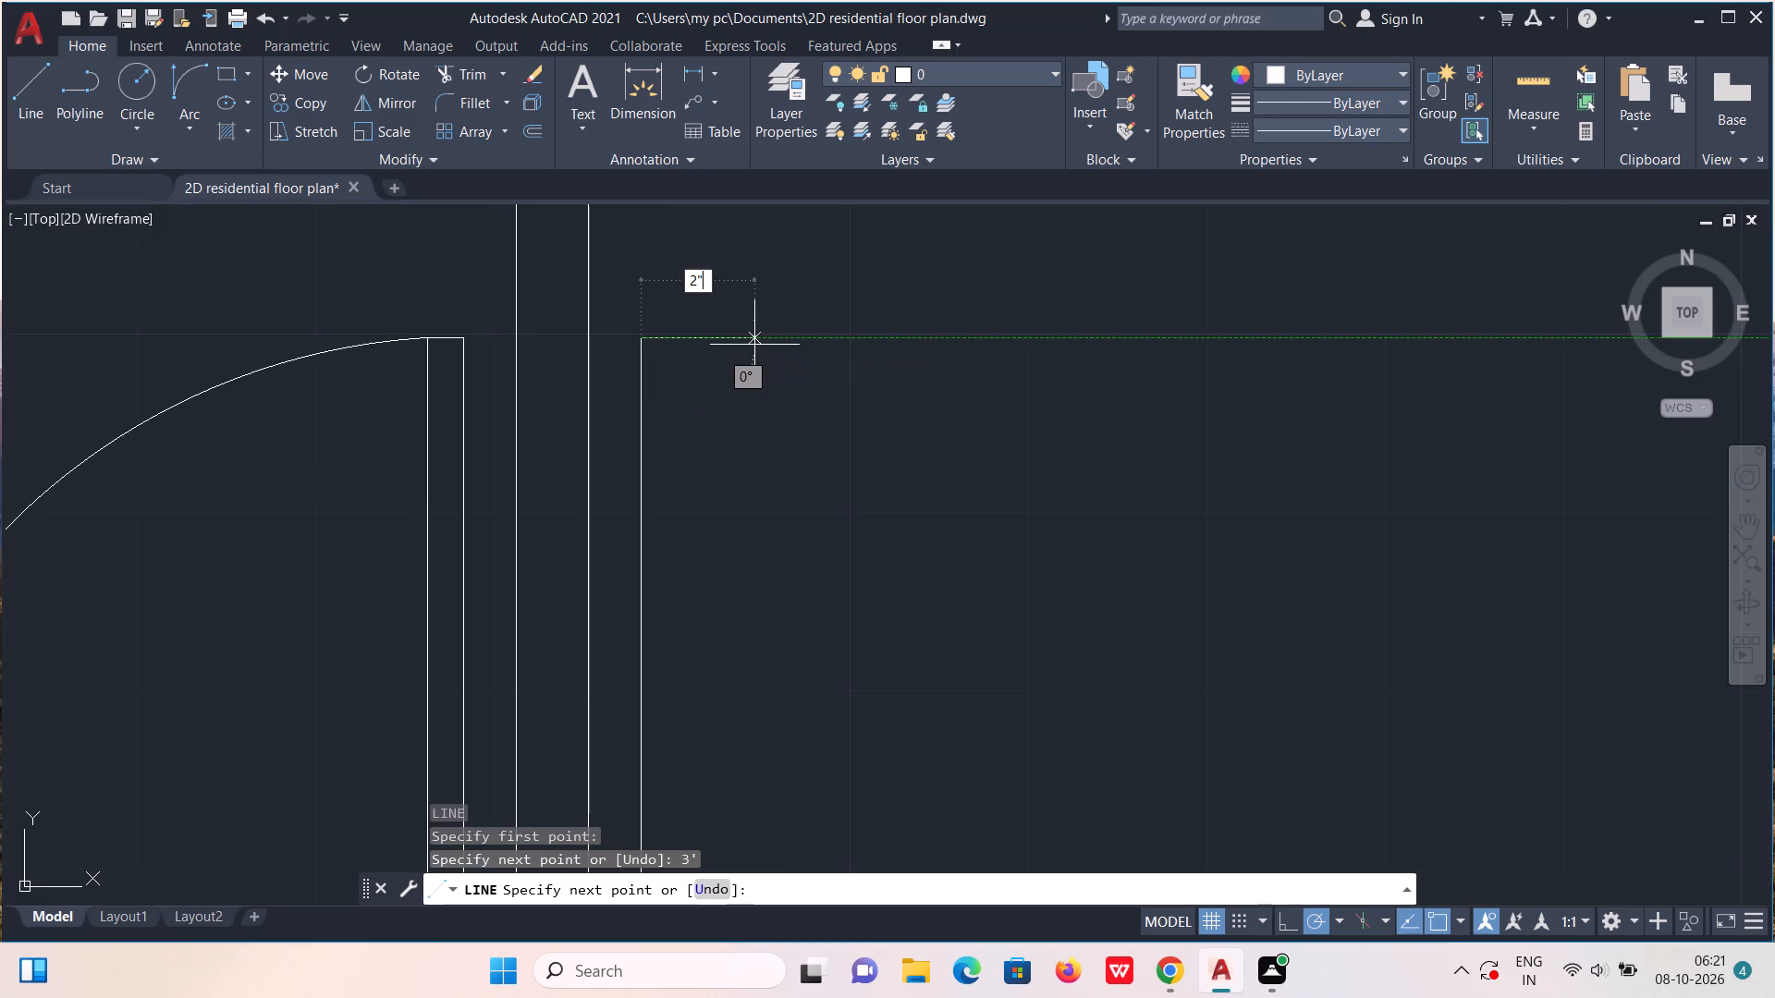
pyautogui.scroll(-3, 760, 359)
pyautogui.scroll(5, 726, 488)
pyautogui.moveTo(843, 663); pyautogui.dragTo(875, 518, button='middle')
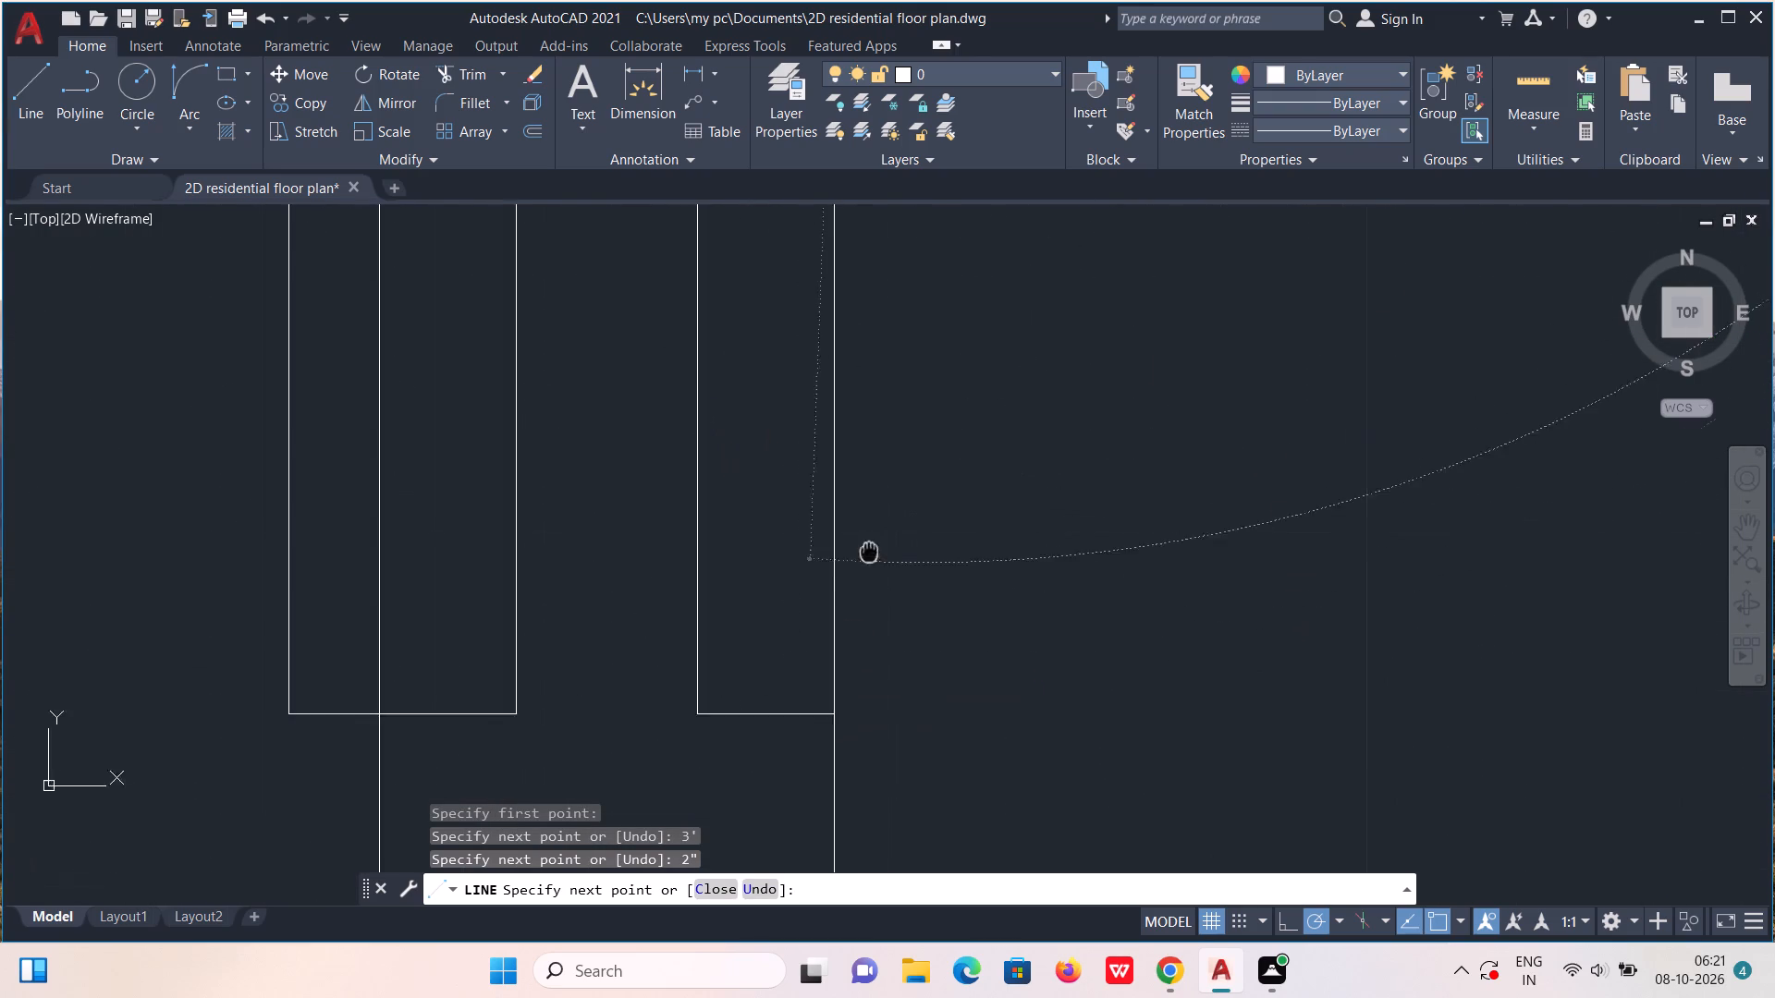
pyautogui.moveTo(875, 518); pyautogui.dragTo(879, 437, button='middle')
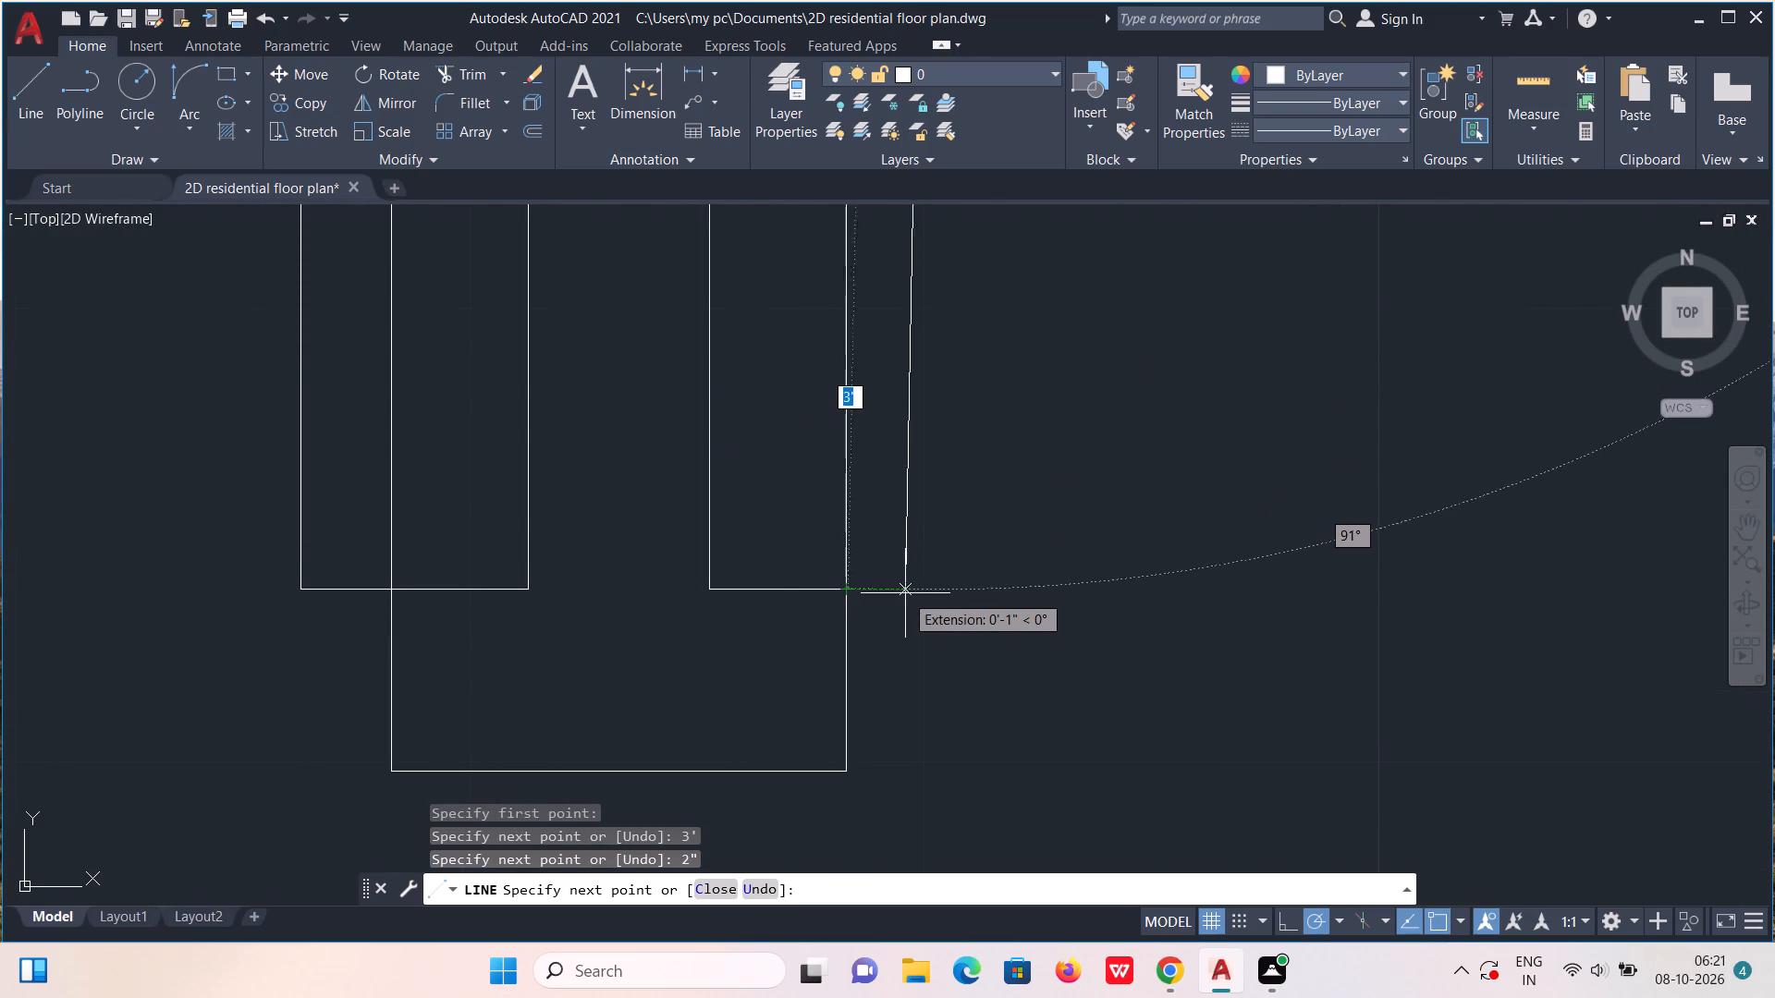
pyautogui.click(921, 589)
pyautogui.click(843, 586)
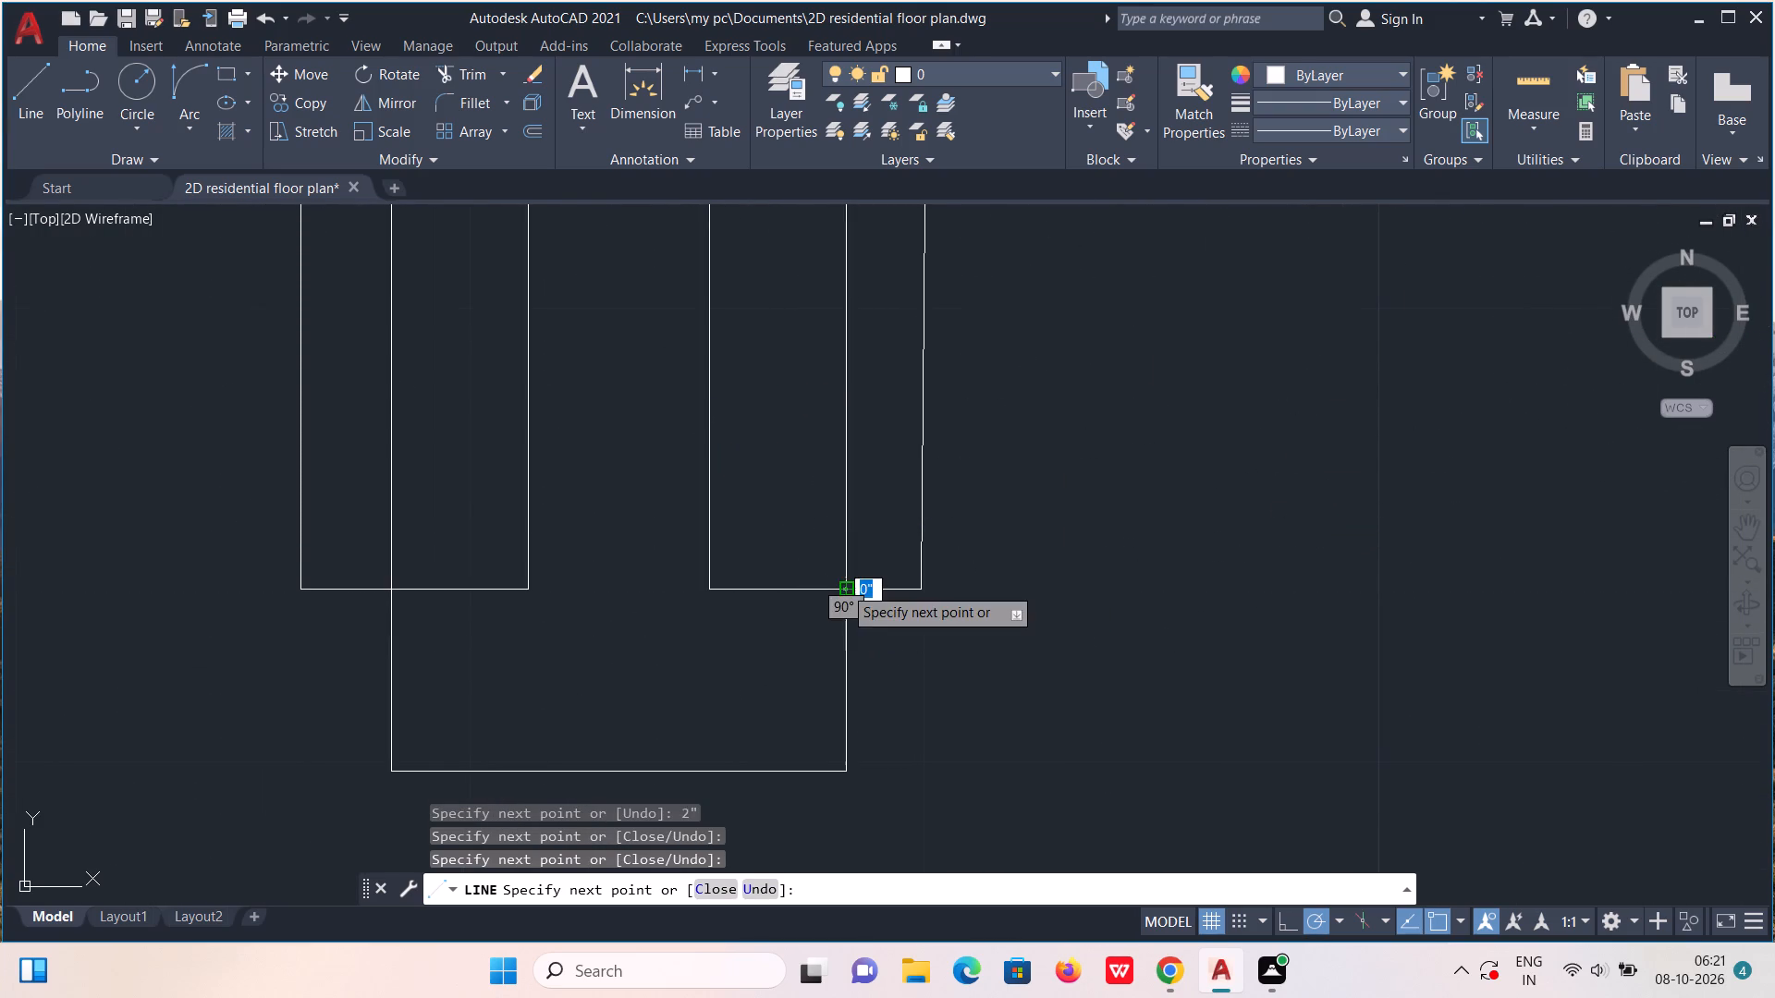
pyautogui.press('Escape')
# Draw the door's swing arc from the leaf's northeast corner to the north corner of the east jamb.
pyautogui.scroll(-3, 861, 554)
pyautogui.moveTo(938, 517); pyautogui.dragTo(944, 677, button='middle')
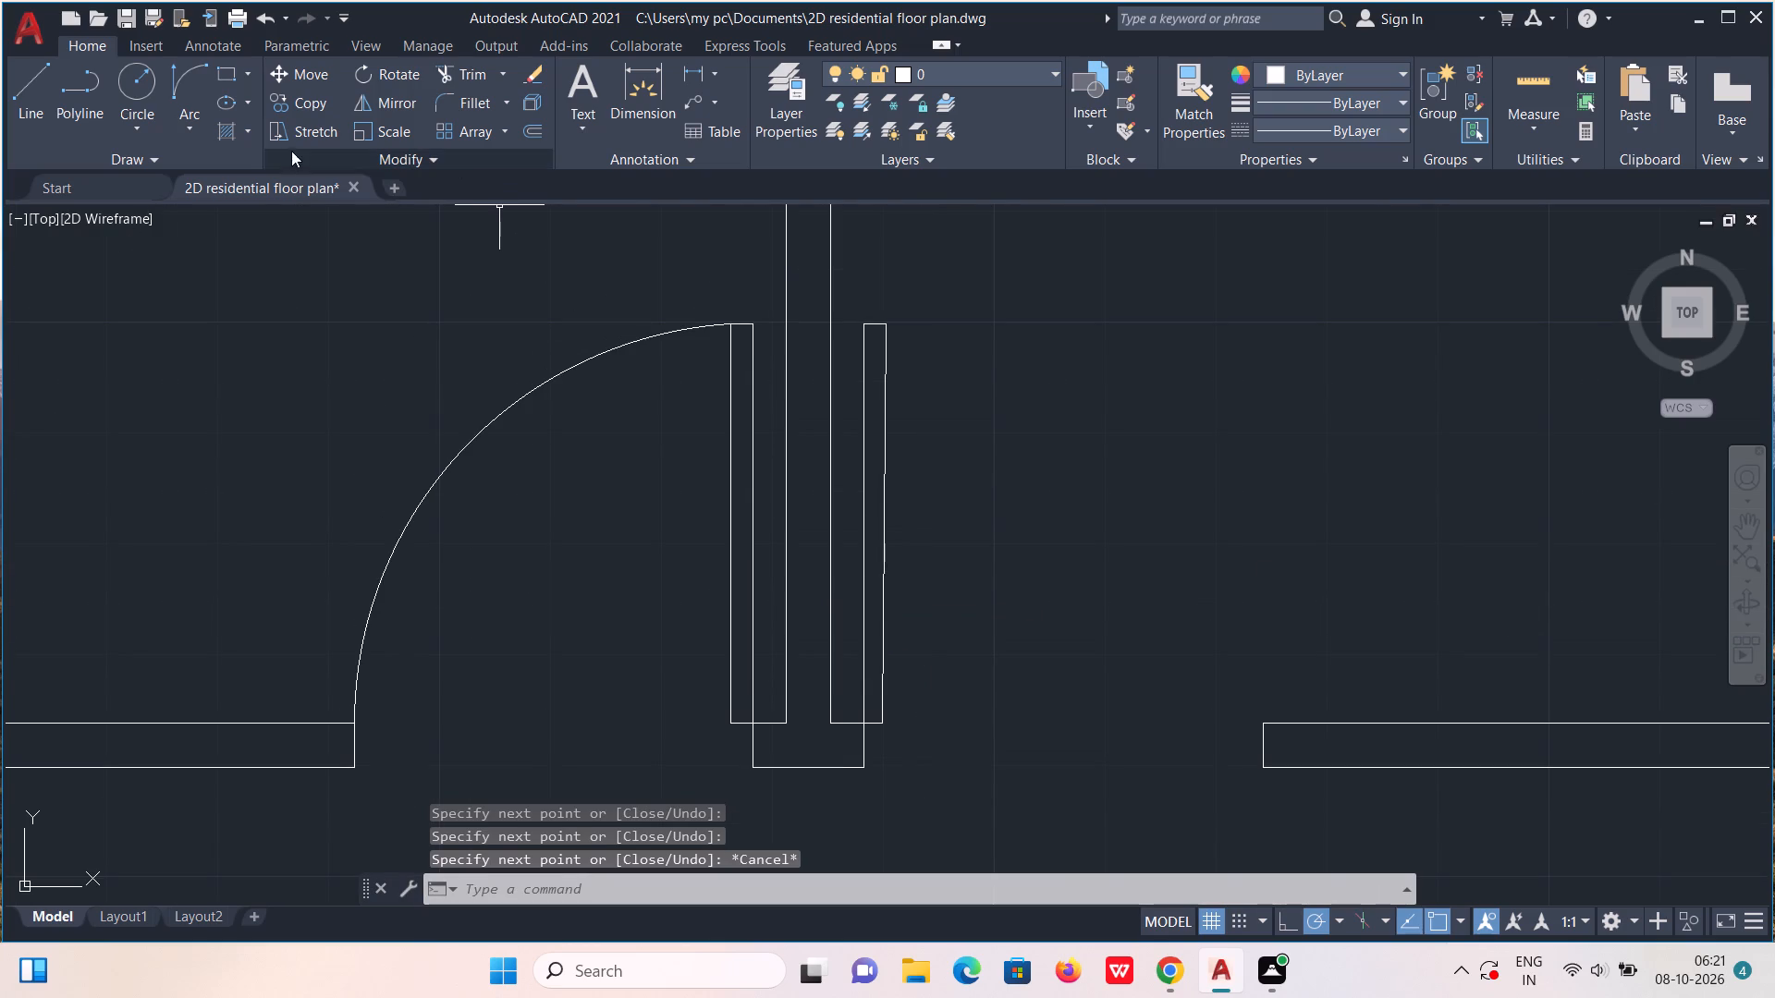
pyautogui.click(179, 79)
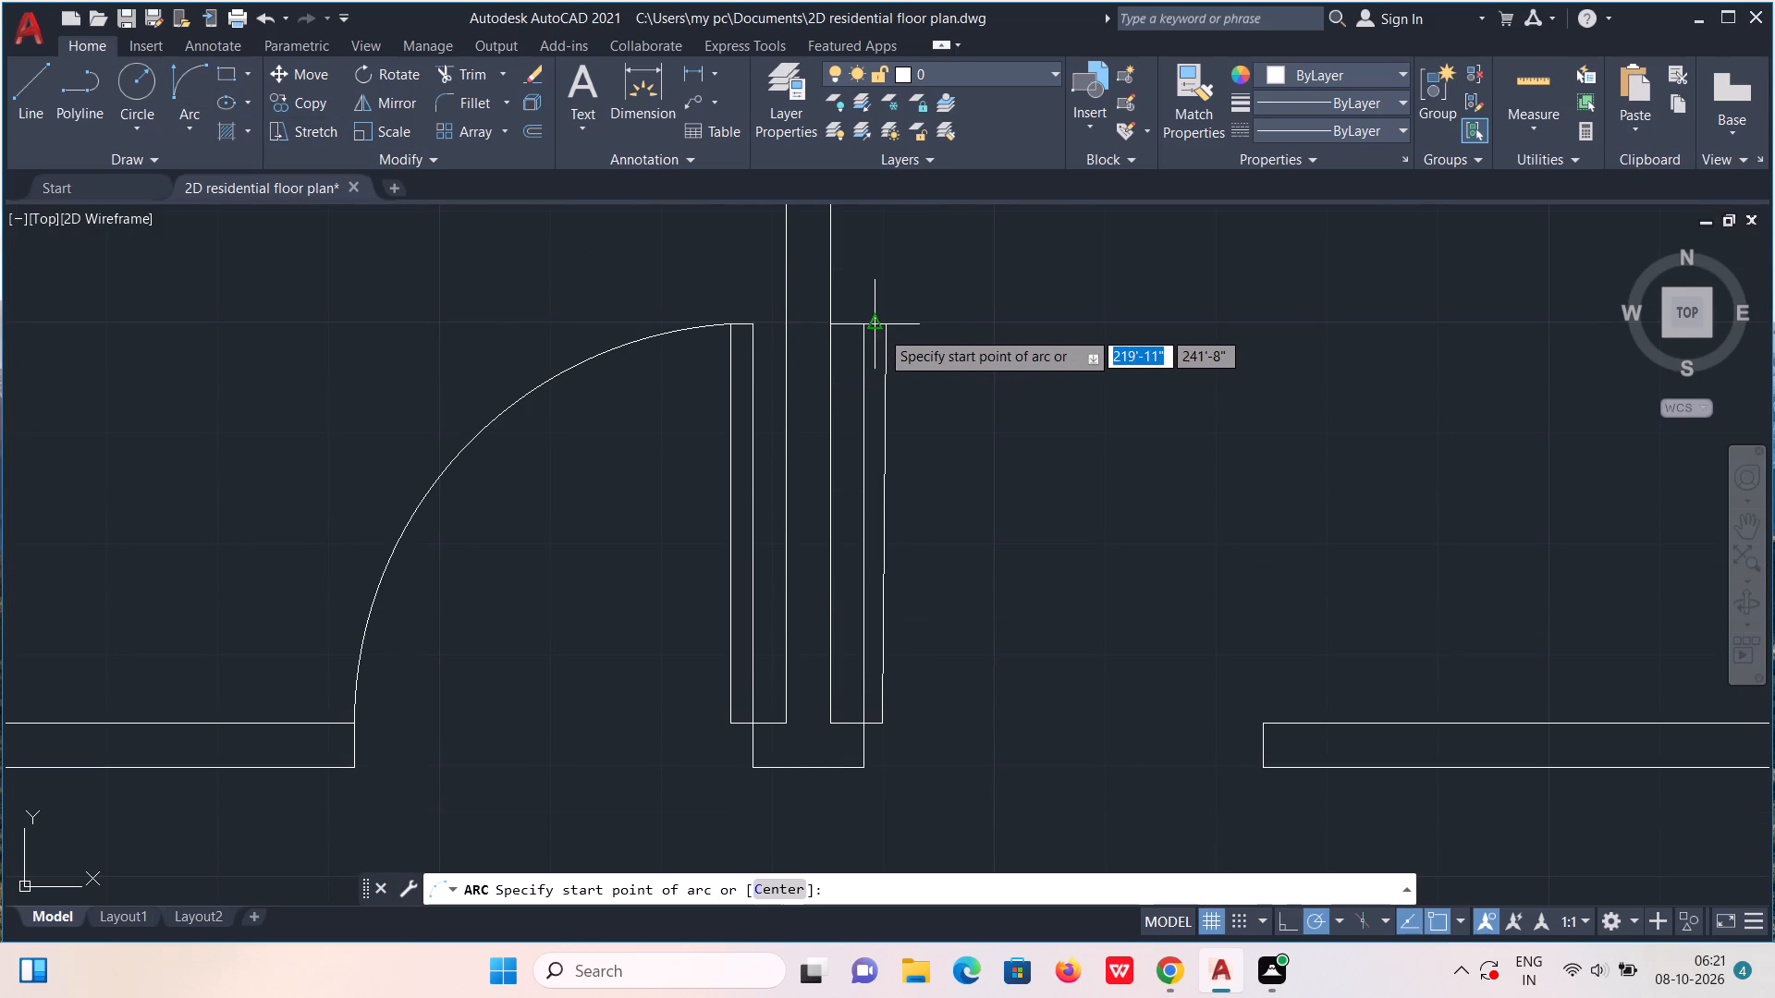
pyautogui.click(892, 328)
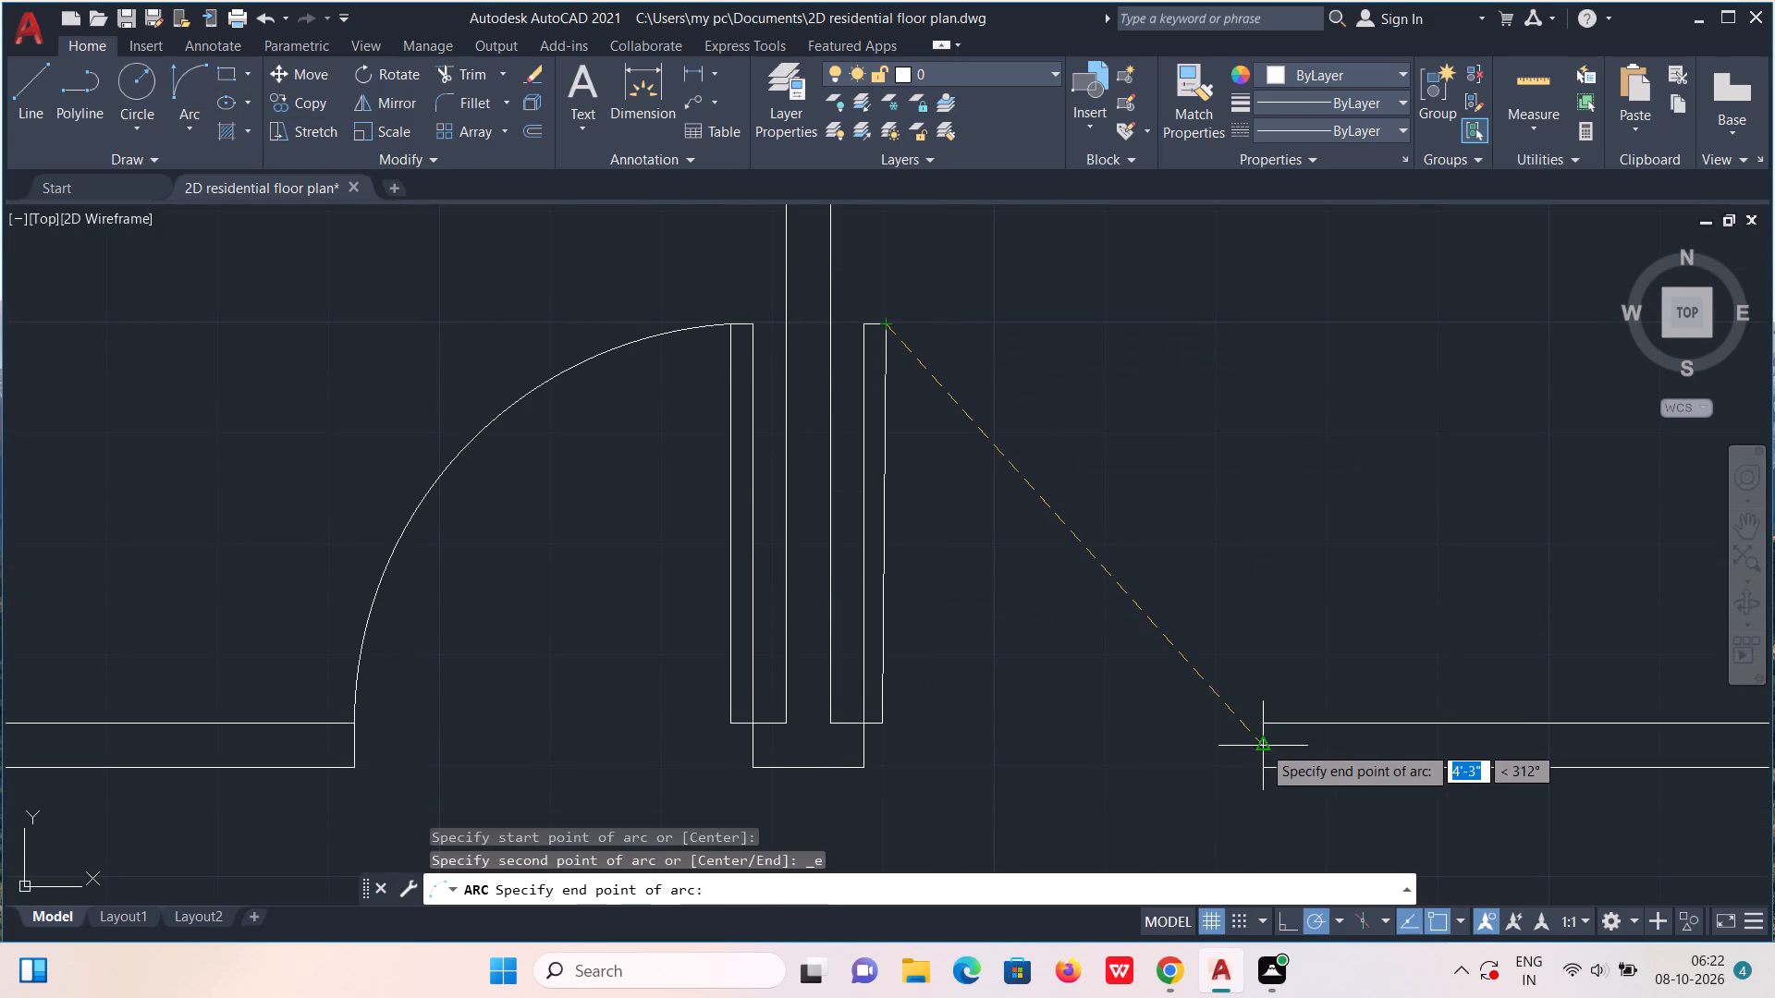
pyautogui.click(1259, 723)
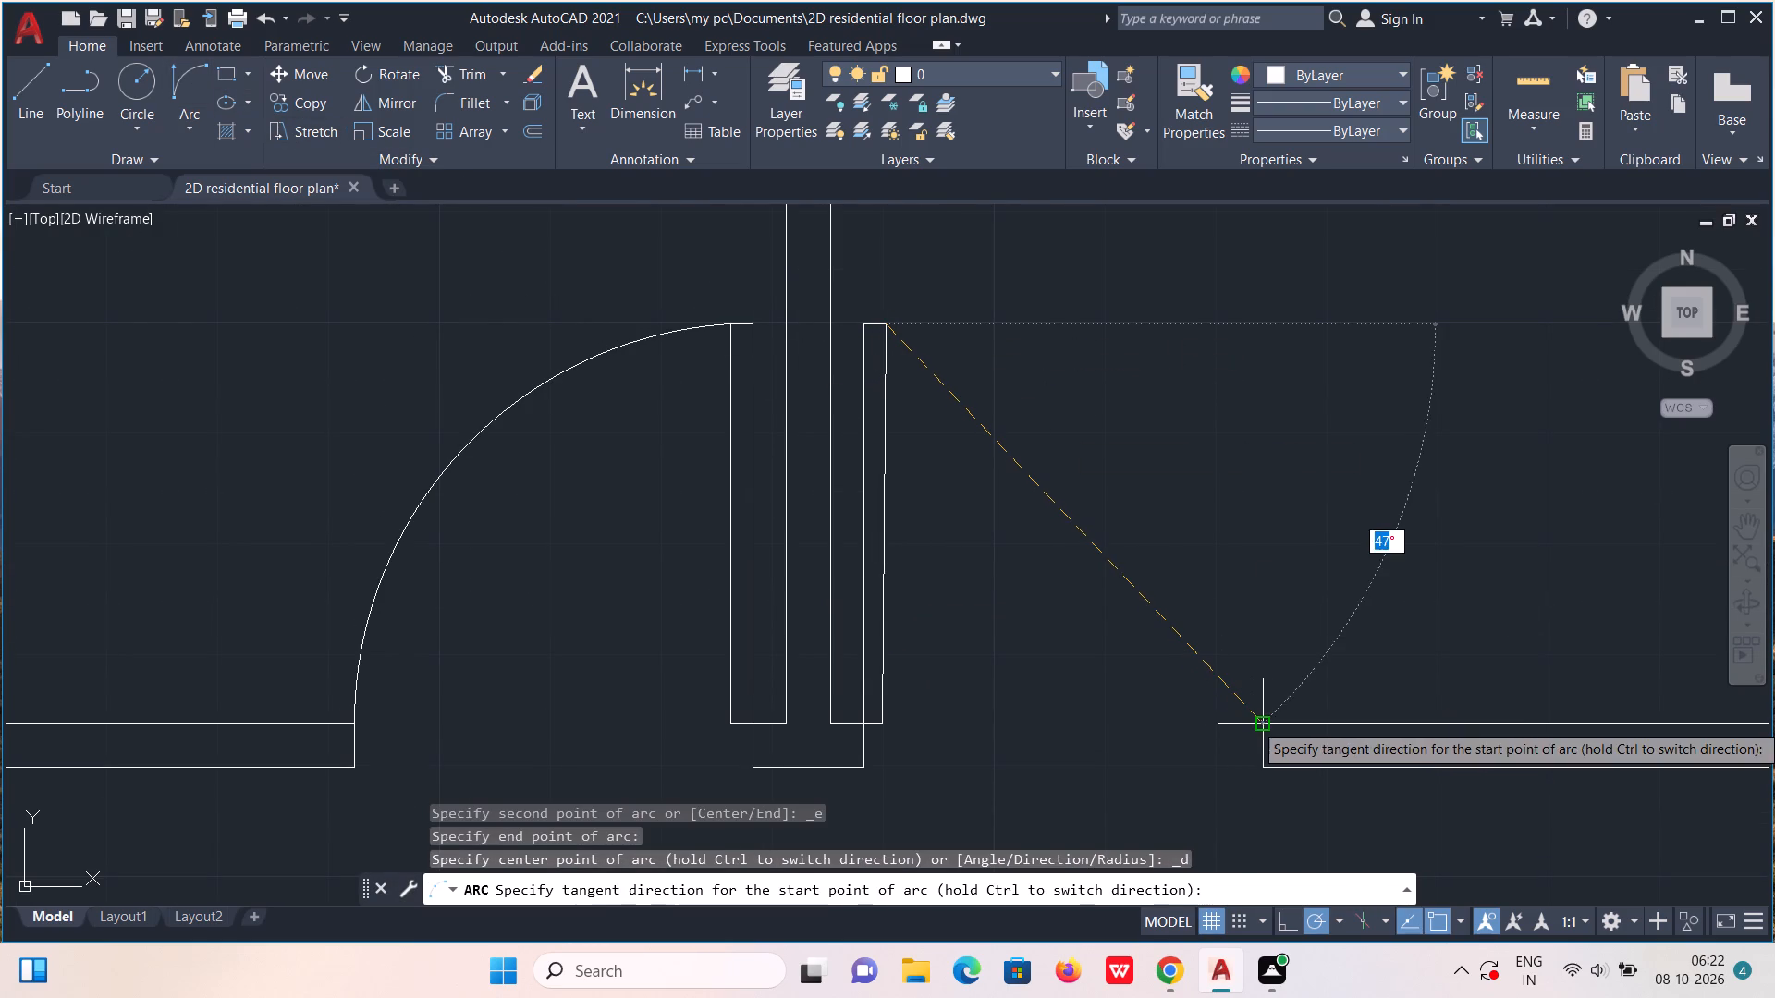
pyautogui.click(1255, 328)
pyautogui.scroll(-2, 1253, 362)
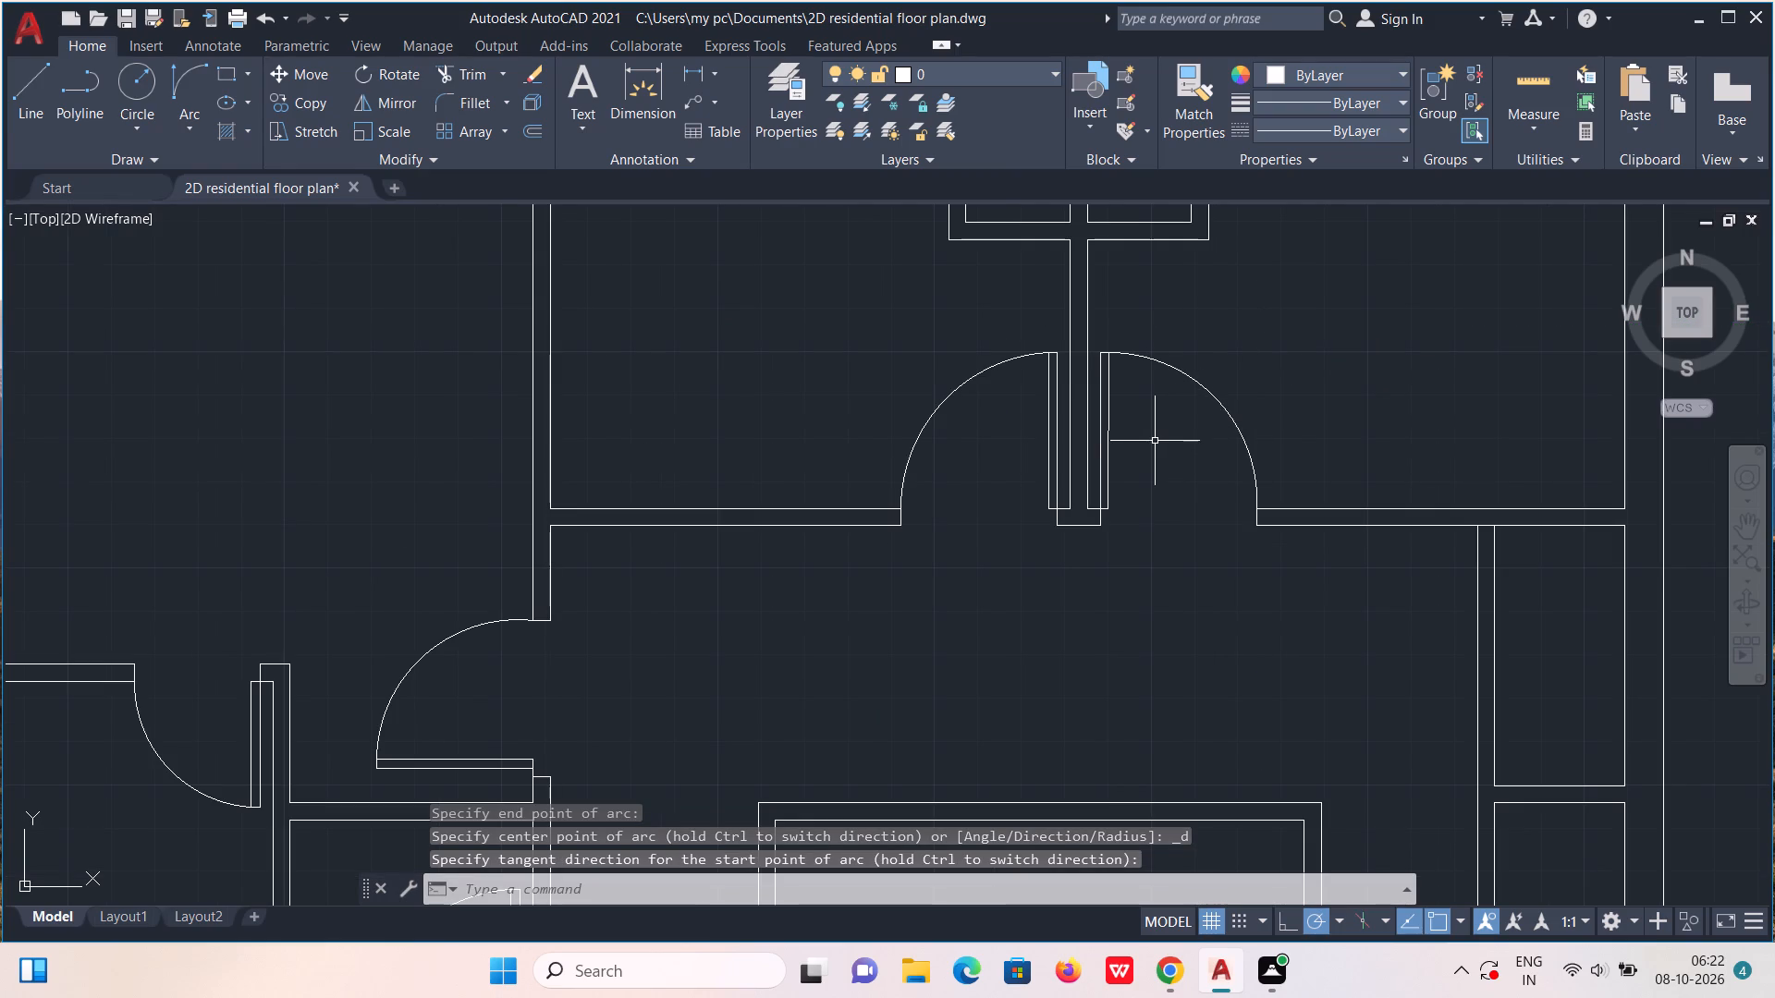
pyautogui.scroll(-2, 1129, 481)
pyautogui.press('Escape')
# Draw a jamb line across the north end of the vertical partition west of the small east-side room, below the east bedroom.
pyautogui.moveTo(1328, 534); pyautogui.dragTo(1301, 534, button='middle')
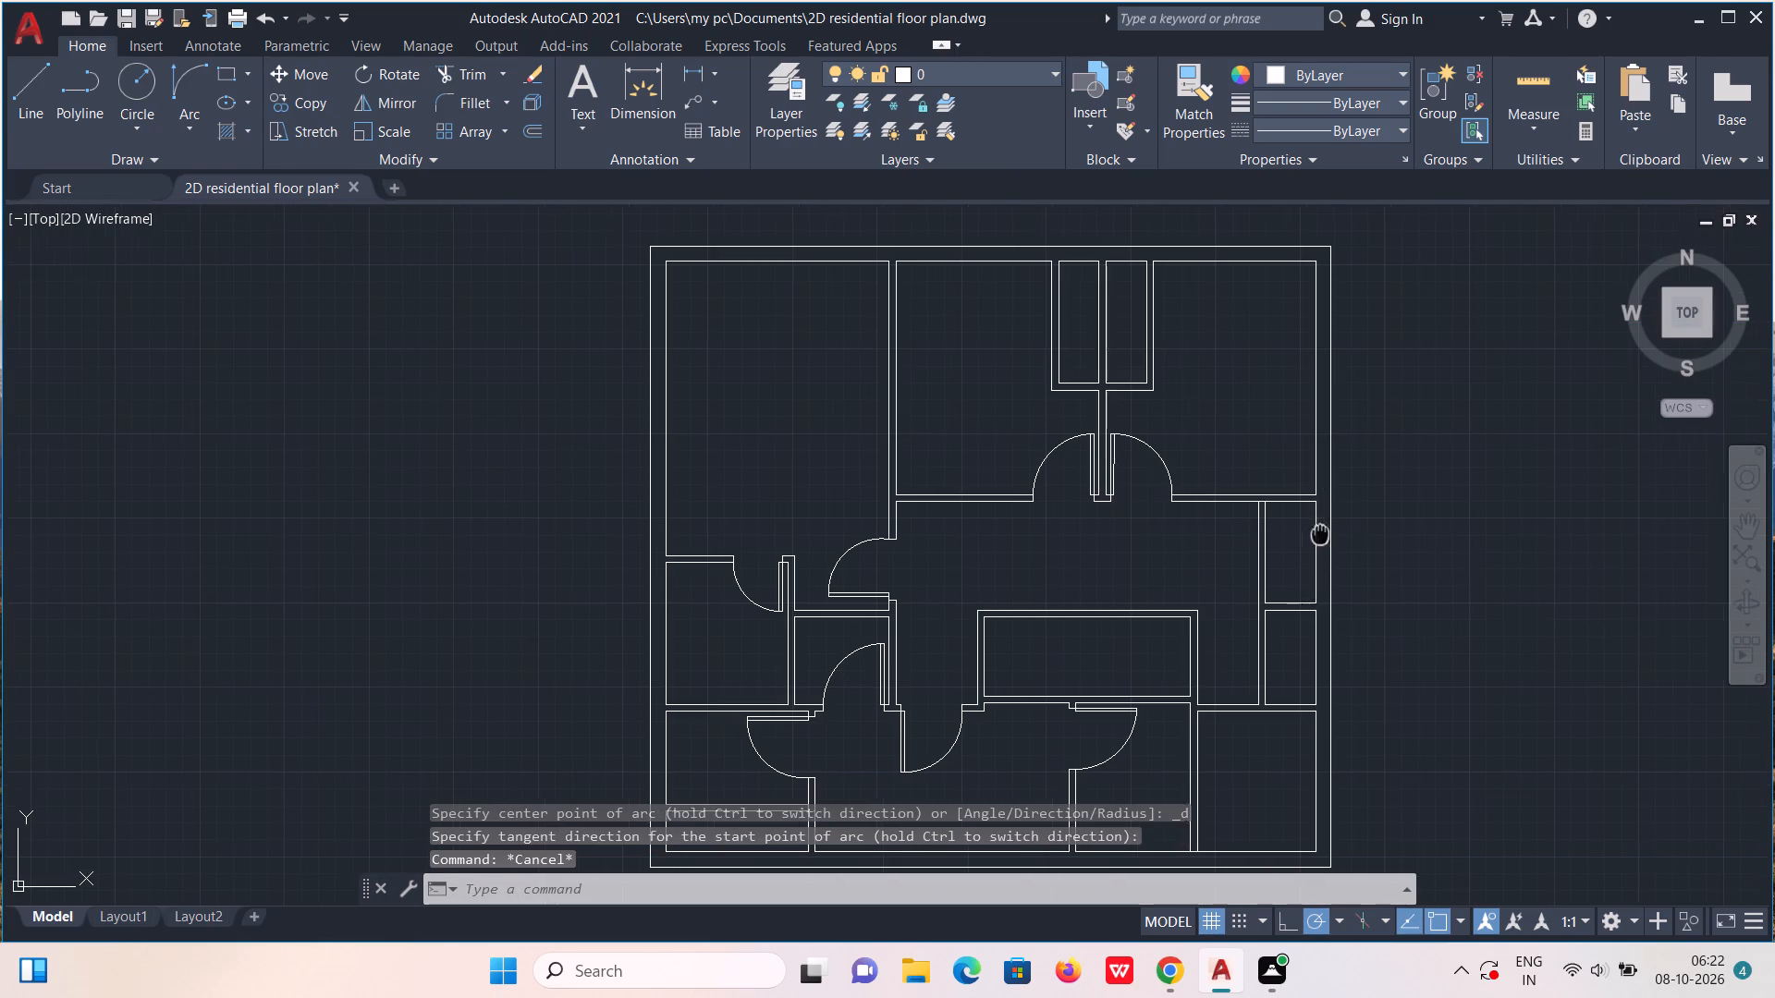
pyautogui.moveTo(1301, 534); pyautogui.dragTo(1134, 526, button='middle')
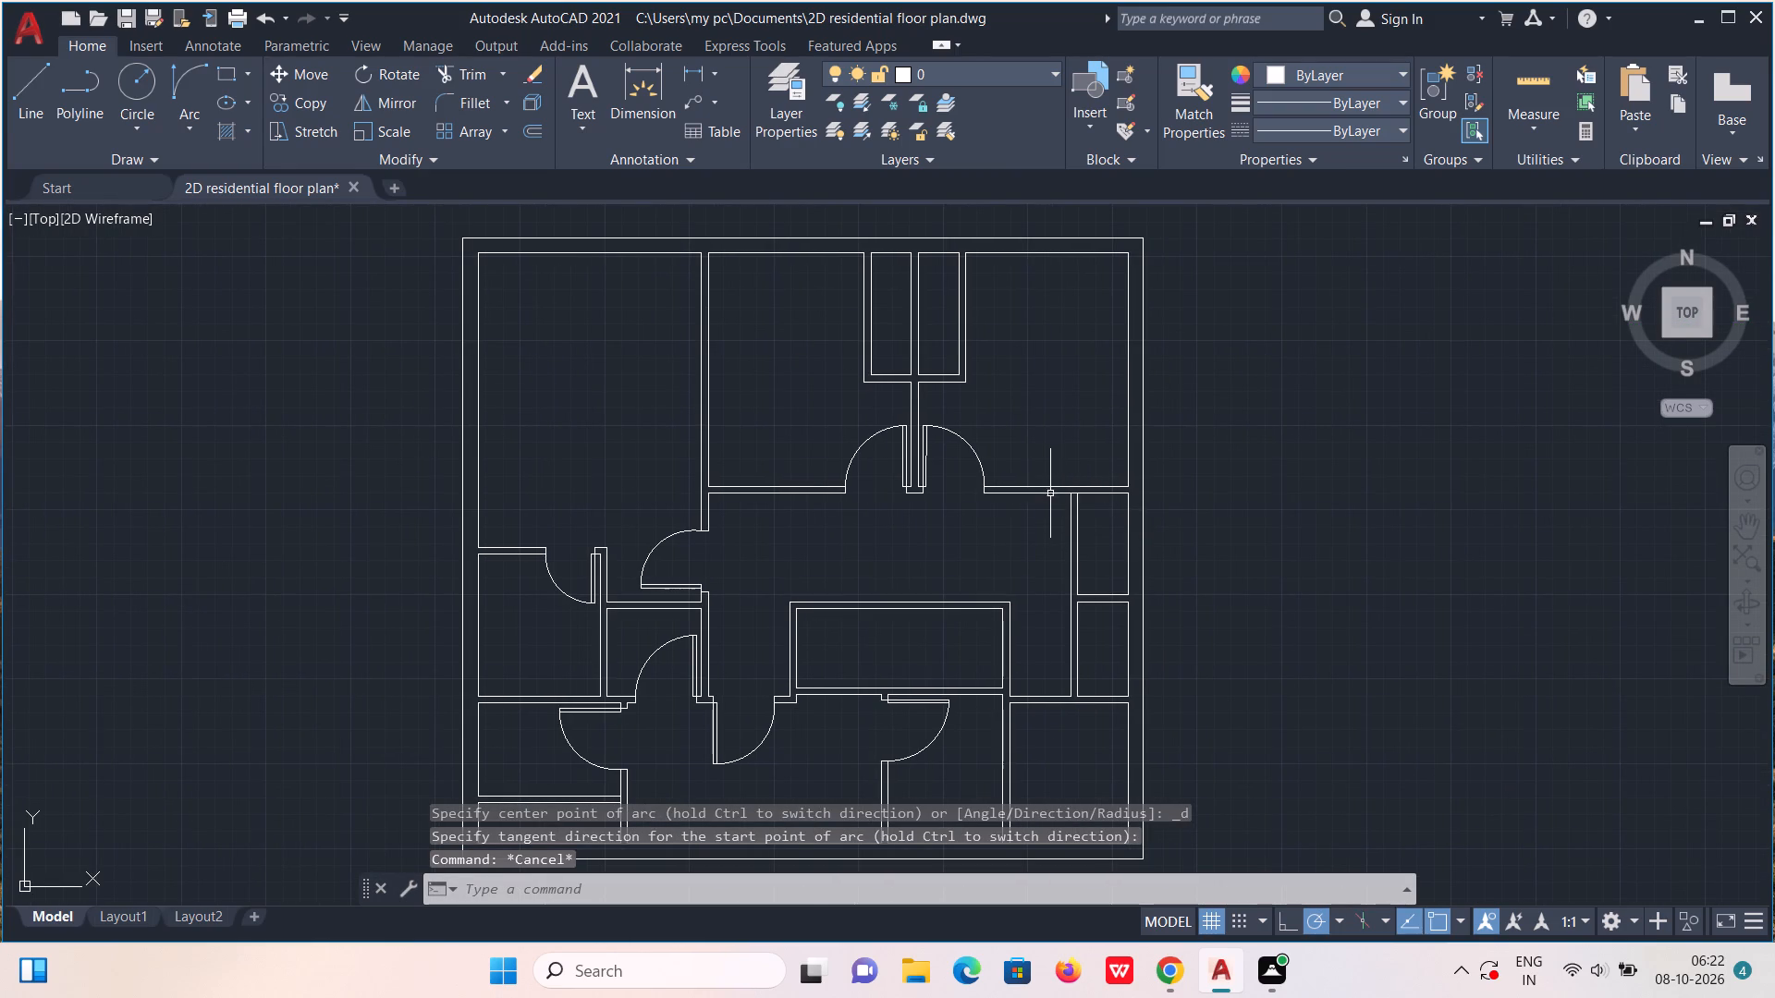
pyautogui.scroll(3, 1060, 510)
pyautogui.press('l')
pyautogui.press('Return')
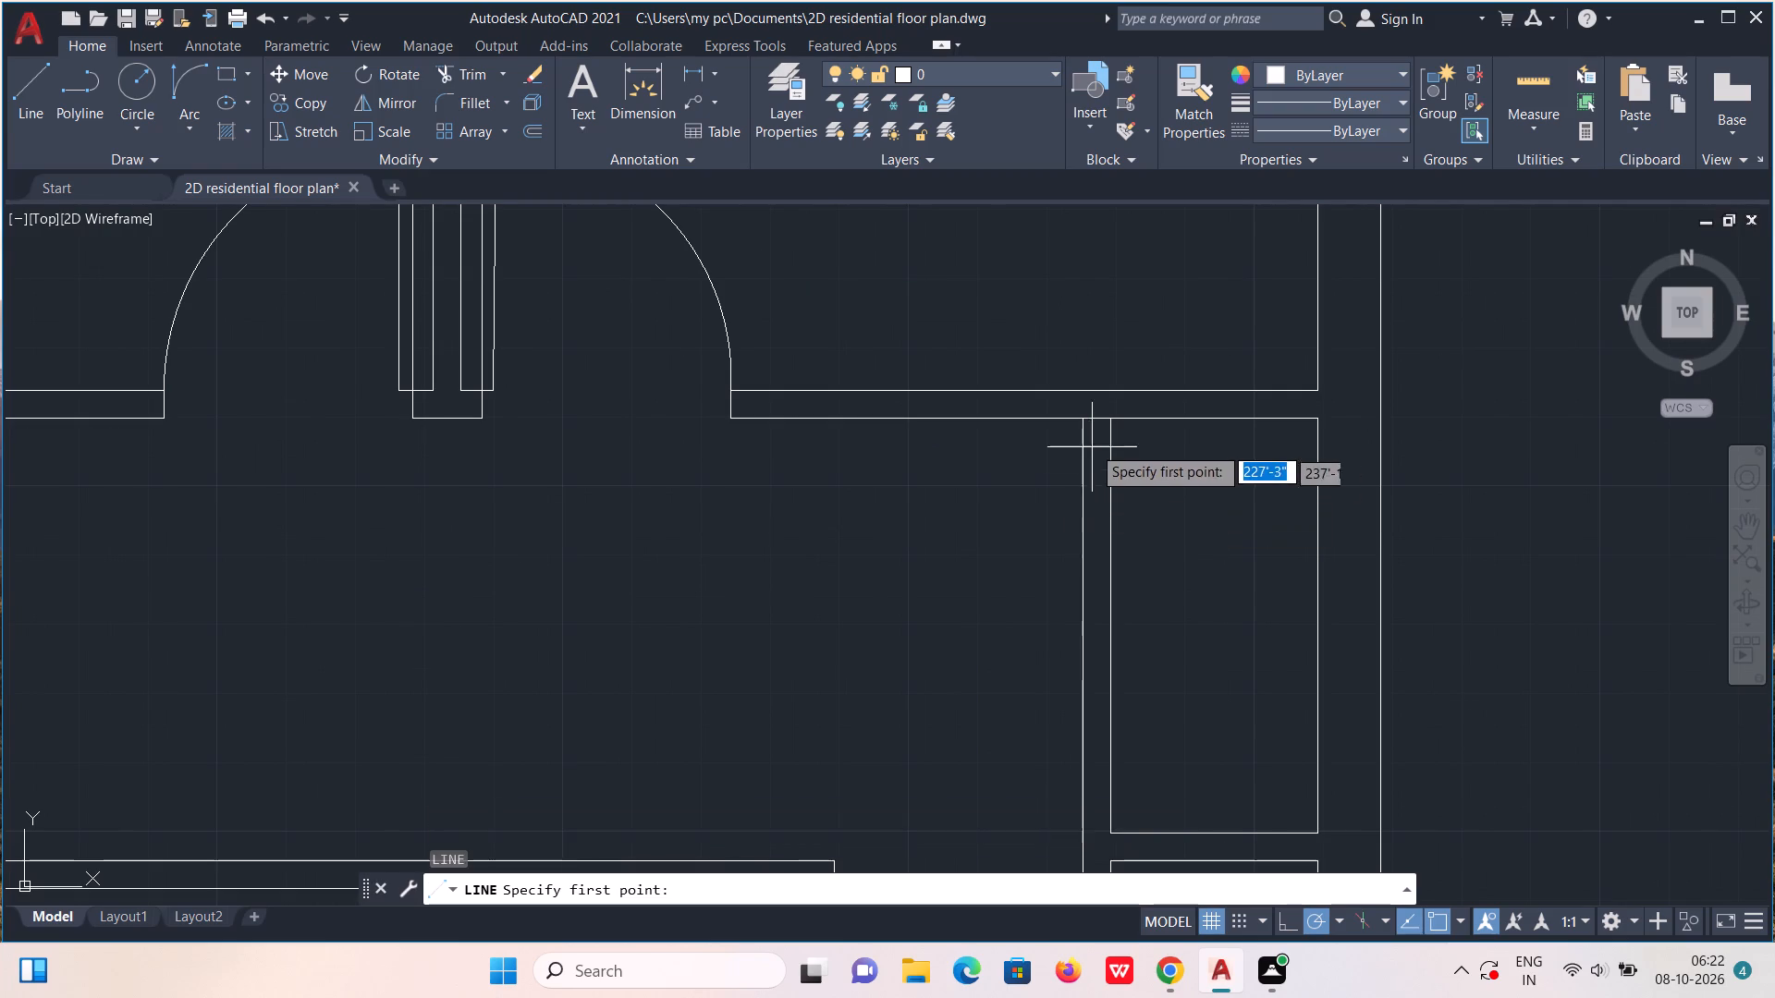
pyautogui.scroll(2, 1091, 442)
pyautogui.click(1071, 383)
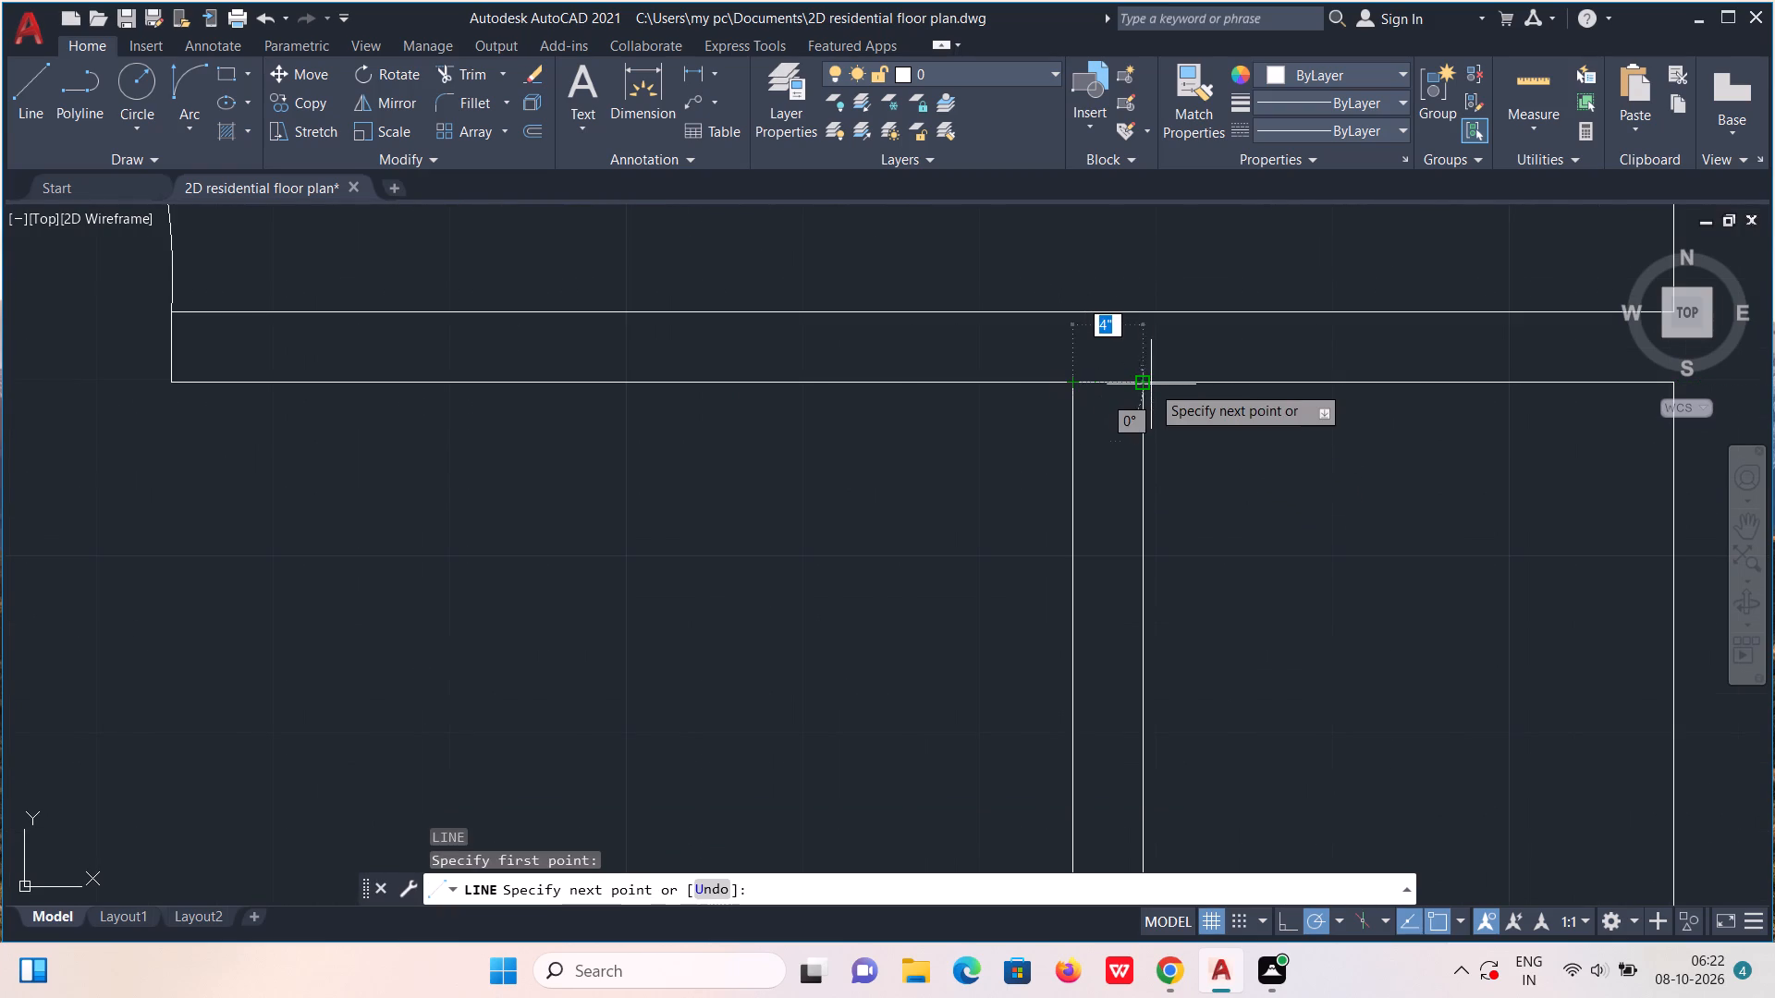
pyautogui.click(1145, 385)
pyautogui.press('Escape')
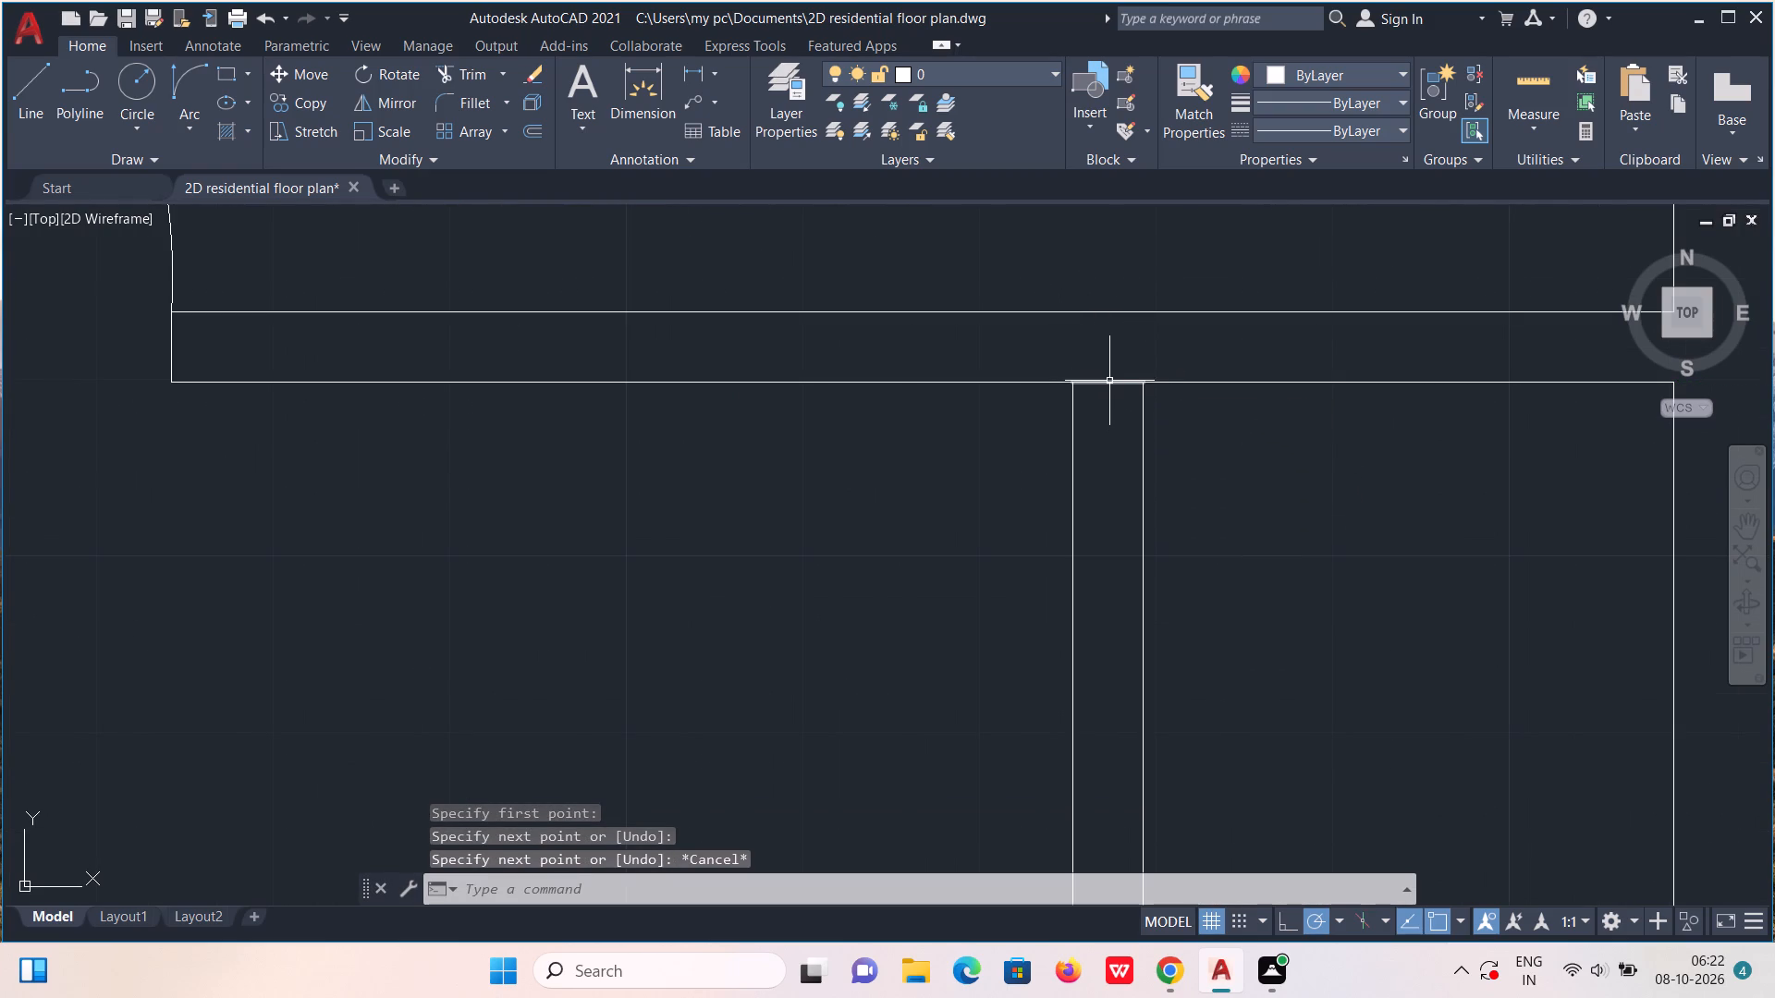
# Move this jamb line 3" south along the vertical partition.
pyautogui.click(1109, 381)
pyautogui.press('m')
pyautogui.press('Return')
pyautogui.click(1108, 380)
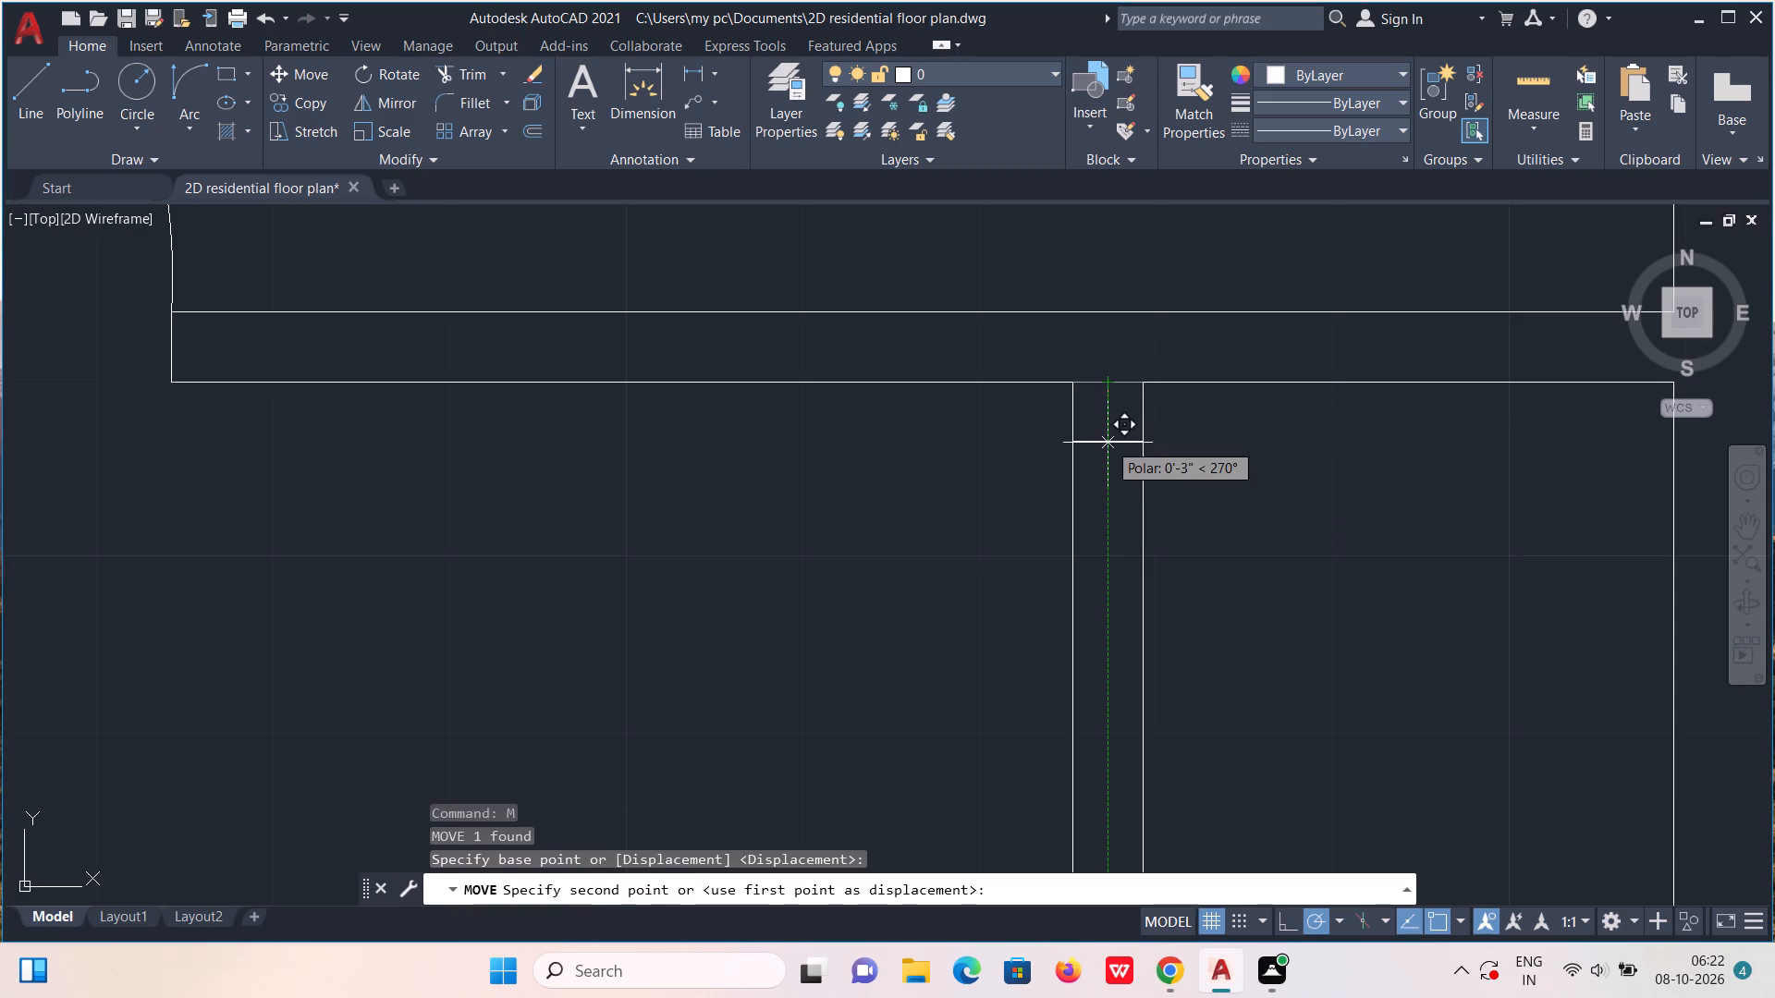
pyautogui.press('3')
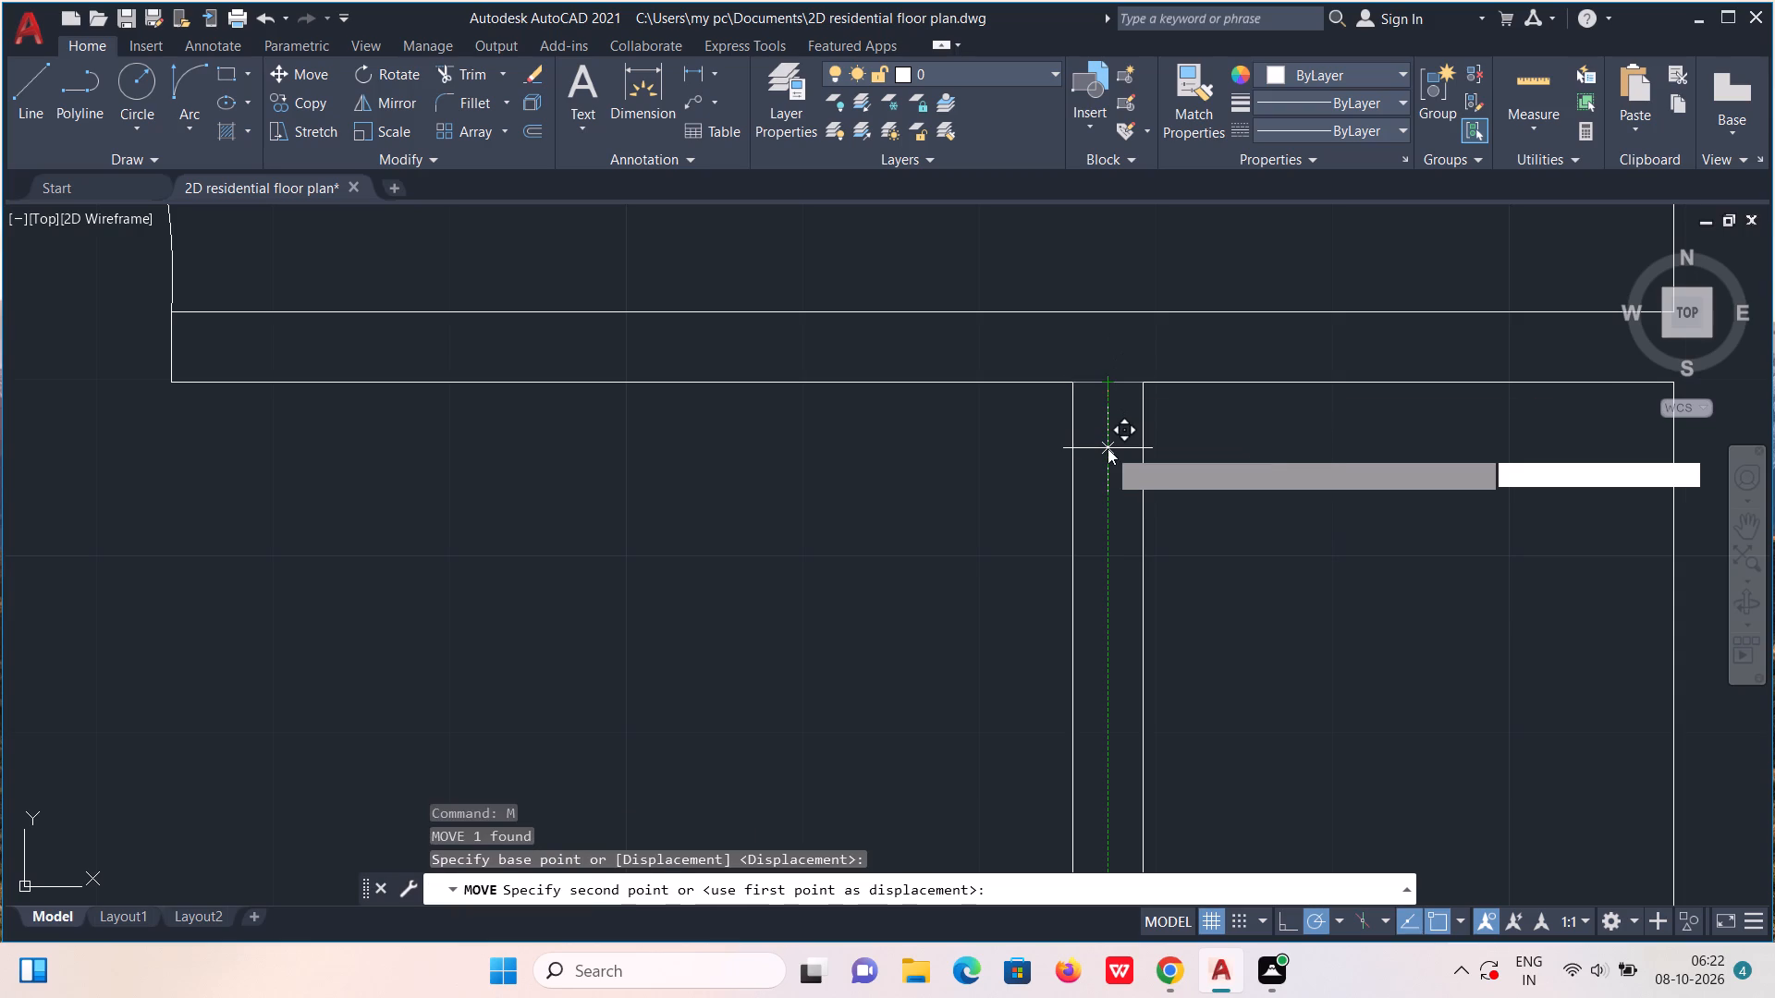
pyautogui.hotkey('shift', '"')
pyautogui.press('Return')
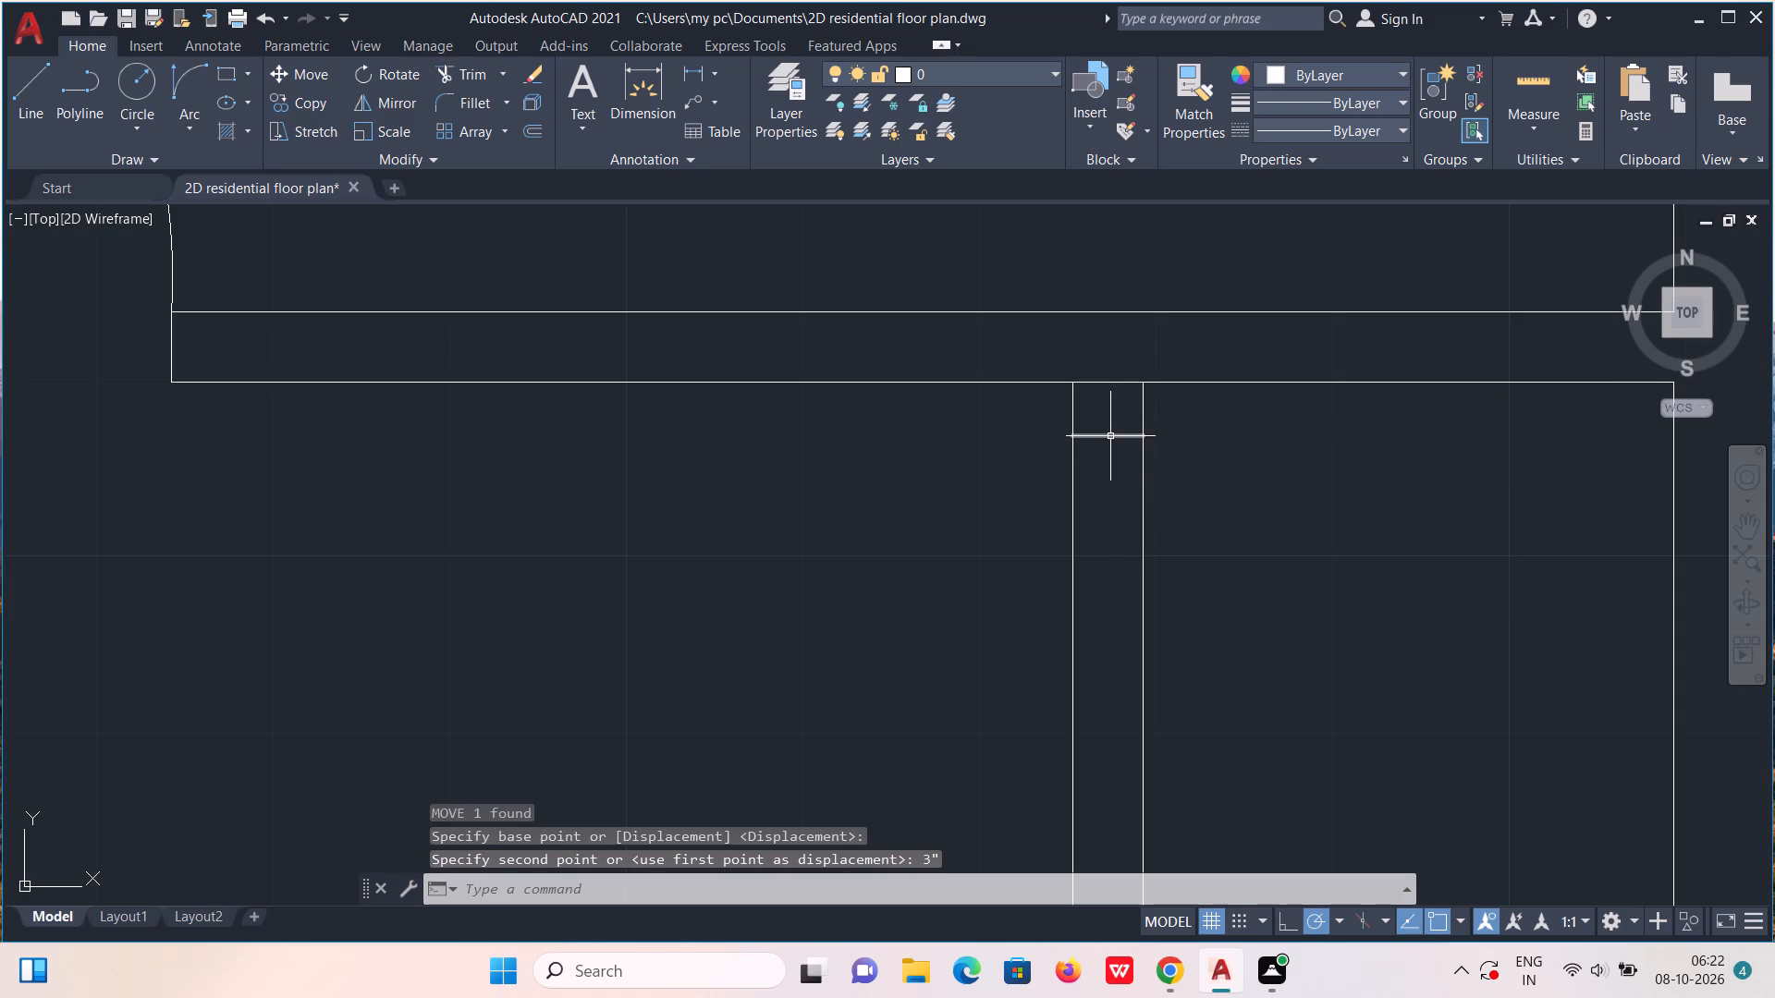
# Copy the jamb line 2'5" south along the vertical partition to mark the doorway's other side.
pyautogui.click(1110, 436)
pyautogui.write('co')
pyautogui.press('Return')
pyautogui.click(1108, 439)
pyautogui.write('2\'5"')
pyautogui.press('Return')
pyautogui.scroll(-1, 1120, 513)
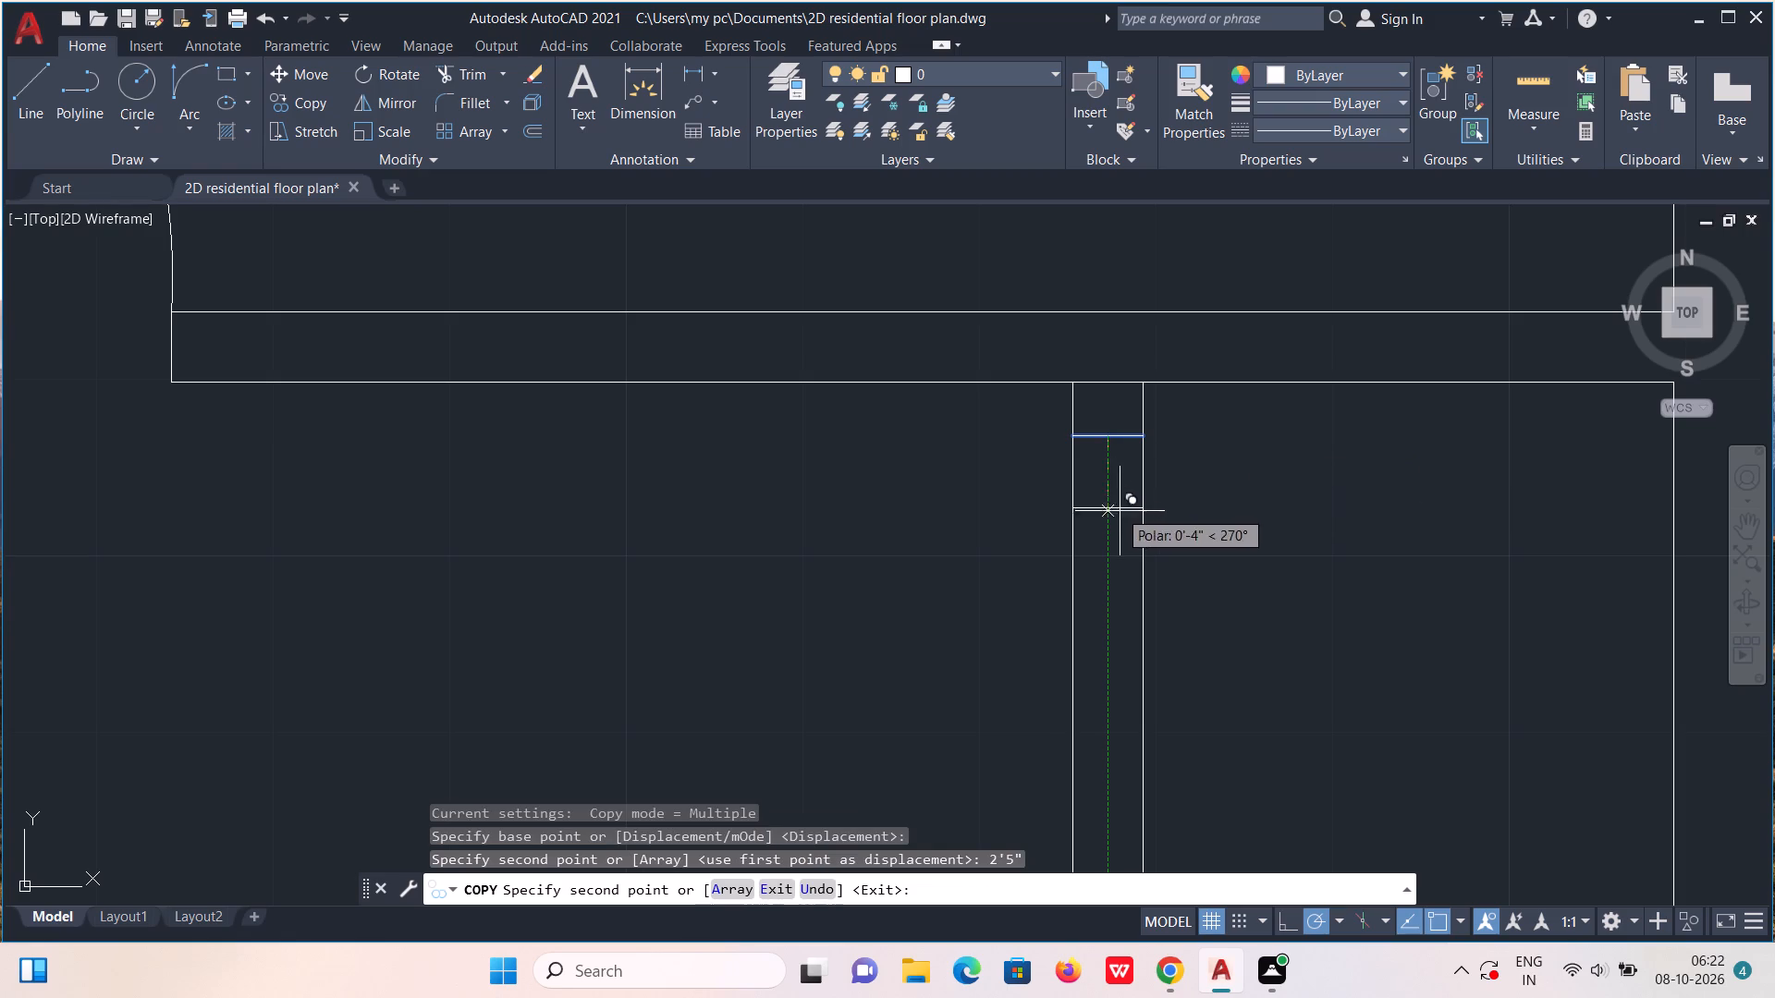
pyautogui.scroll(-1, 1121, 515)
# Trim both vertical partition lines between the jambs to open the 2'5" doorway, plus the wall-line segment across the partition's north end.
pyautogui.click(469, 78)
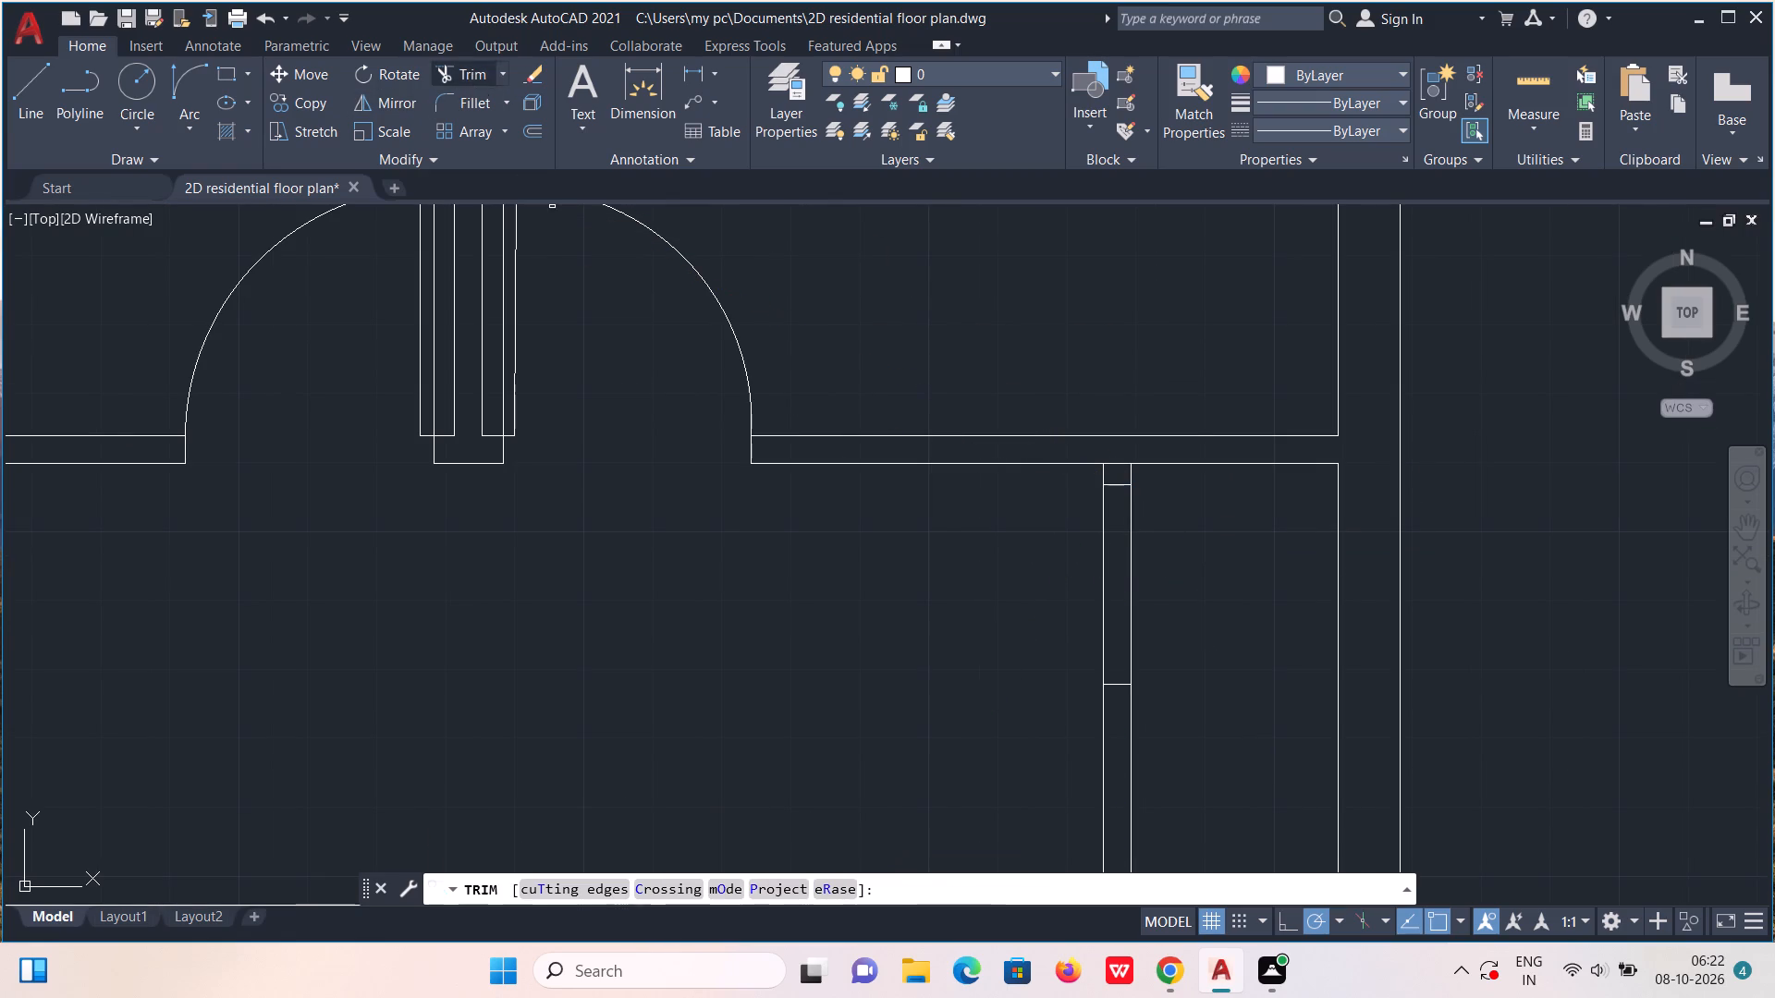
pyautogui.moveTo(1022, 586); pyautogui.dragTo(1118, 587)
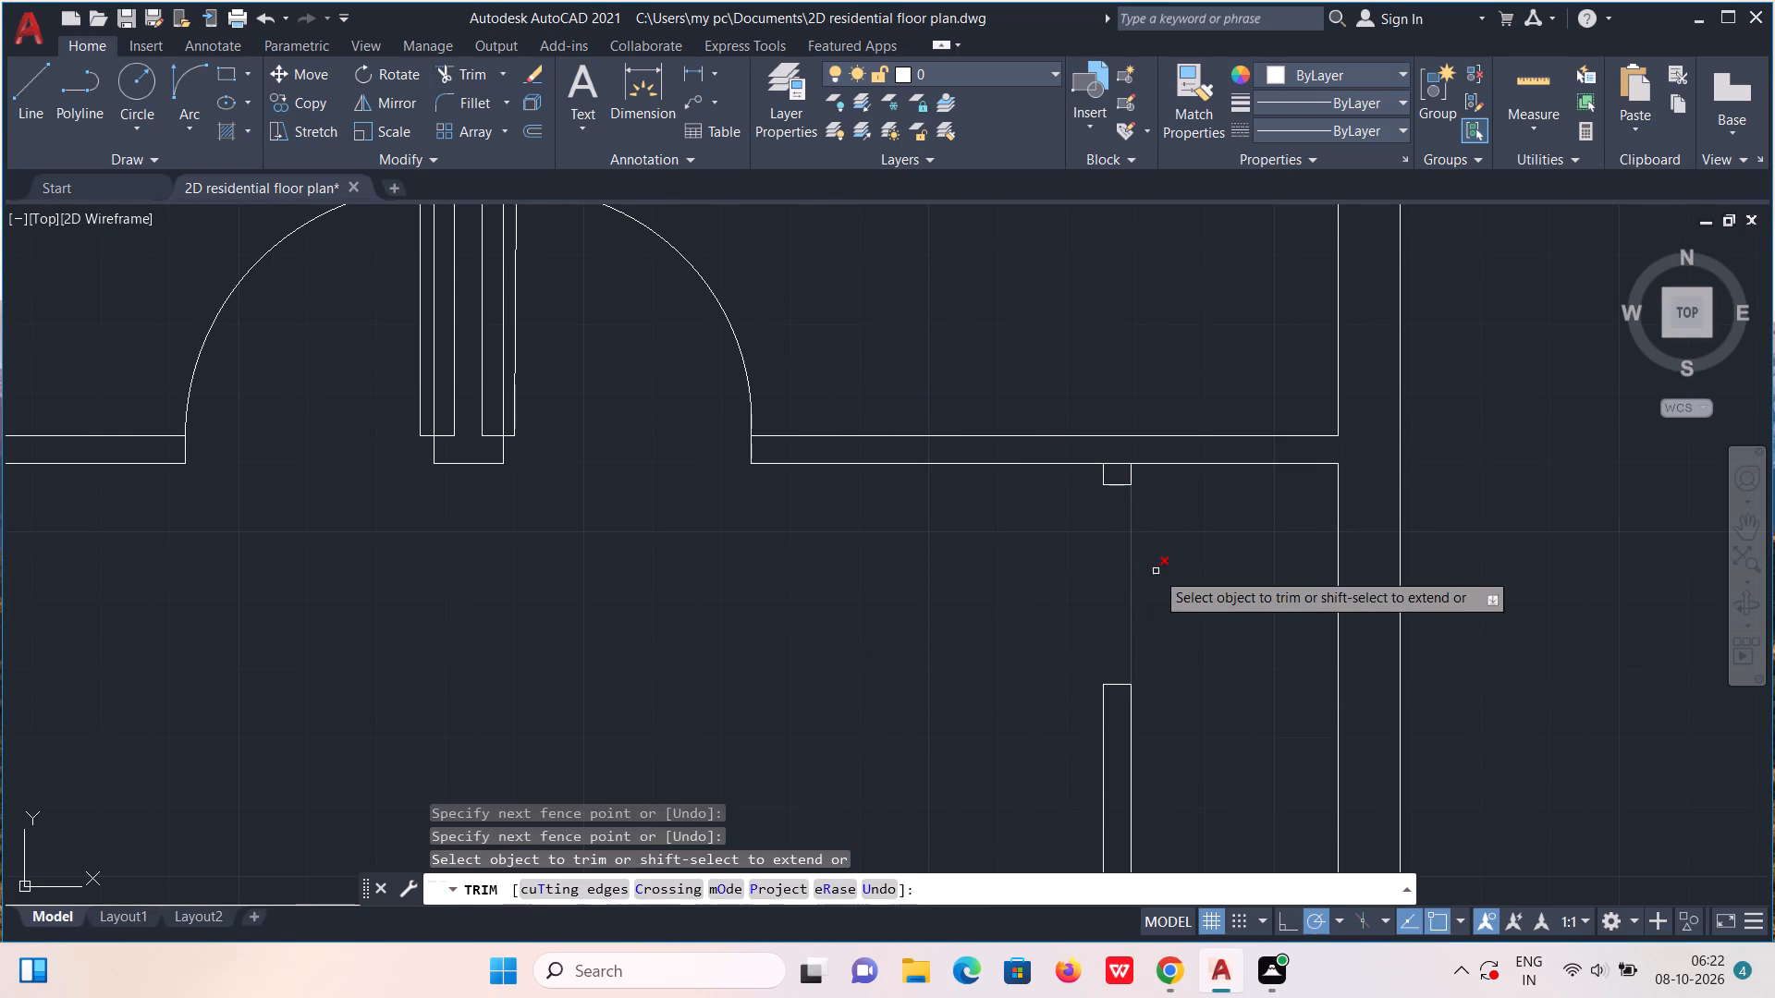
pyautogui.moveTo(1158, 569); pyautogui.dragTo(1119, 570)
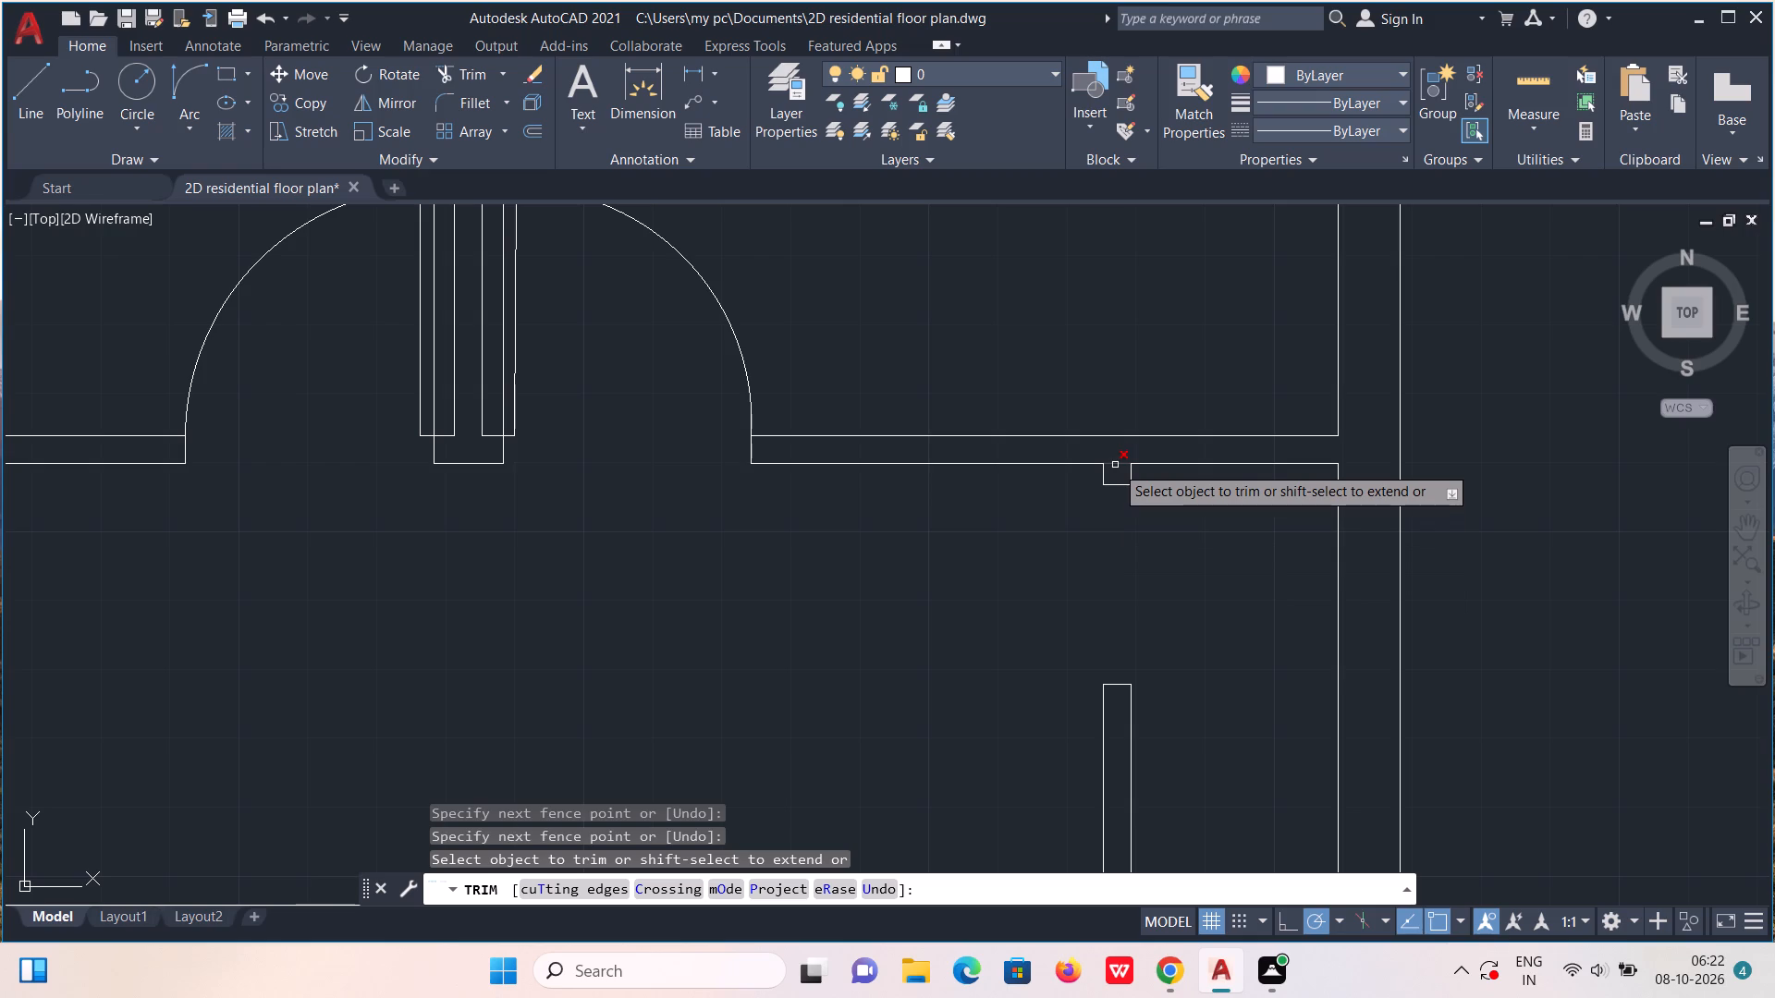
pyautogui.click(1115, 465)
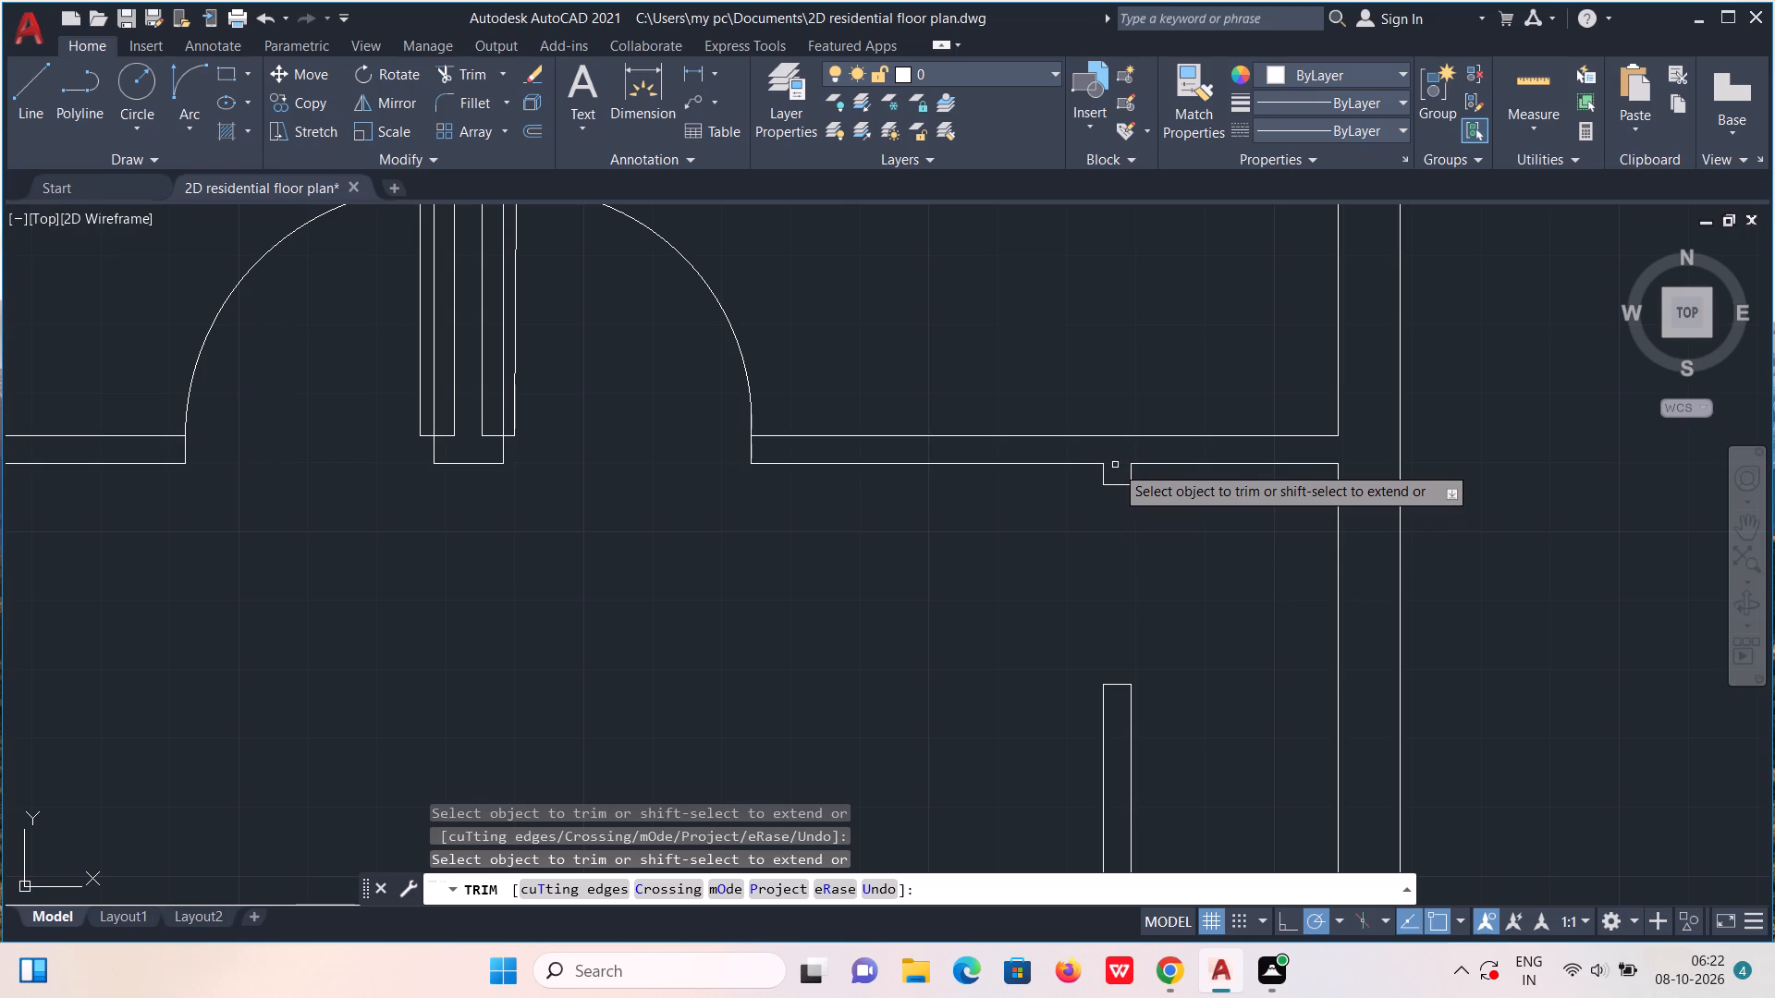
pyautogui.press('Escape')
# Draw a 2'5" by 2" door leaf extending west from the north jamb's west corner at the new doorway below the east bedroom.
pyautogui.press('l')
pyautogui.press('Return')
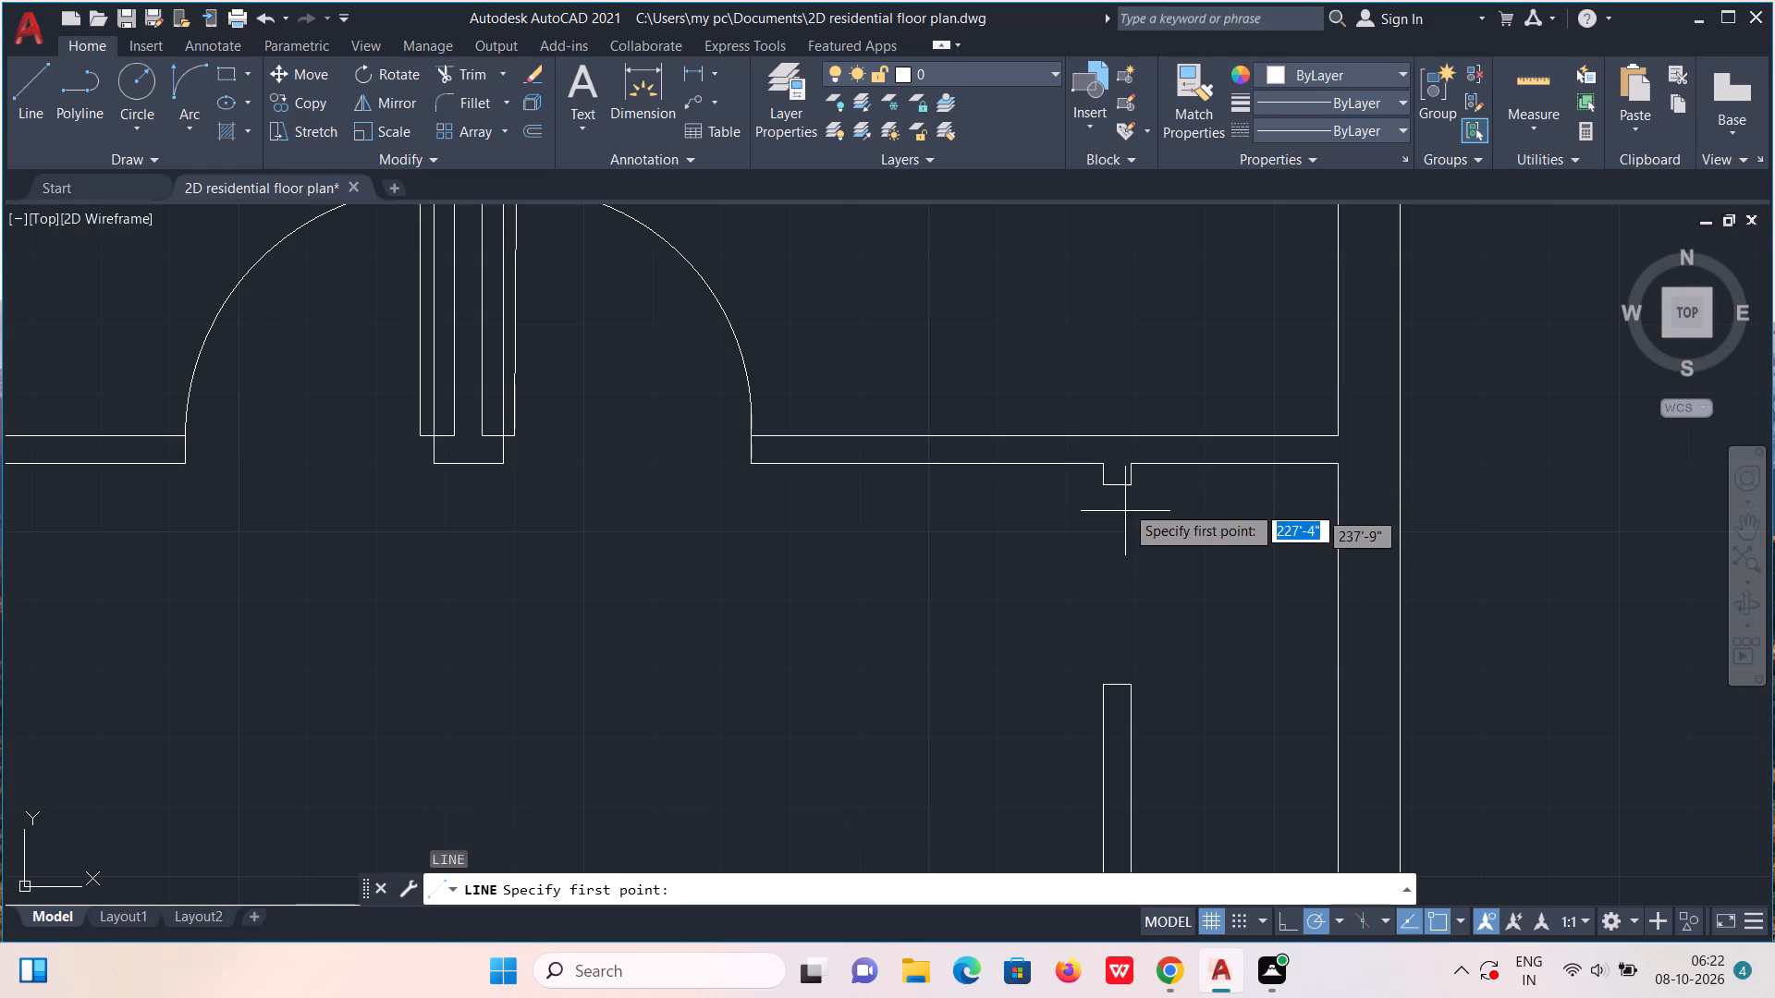
pyautogui.scroll(2, 1106, 483)
pyautogui.click(1104, 483)
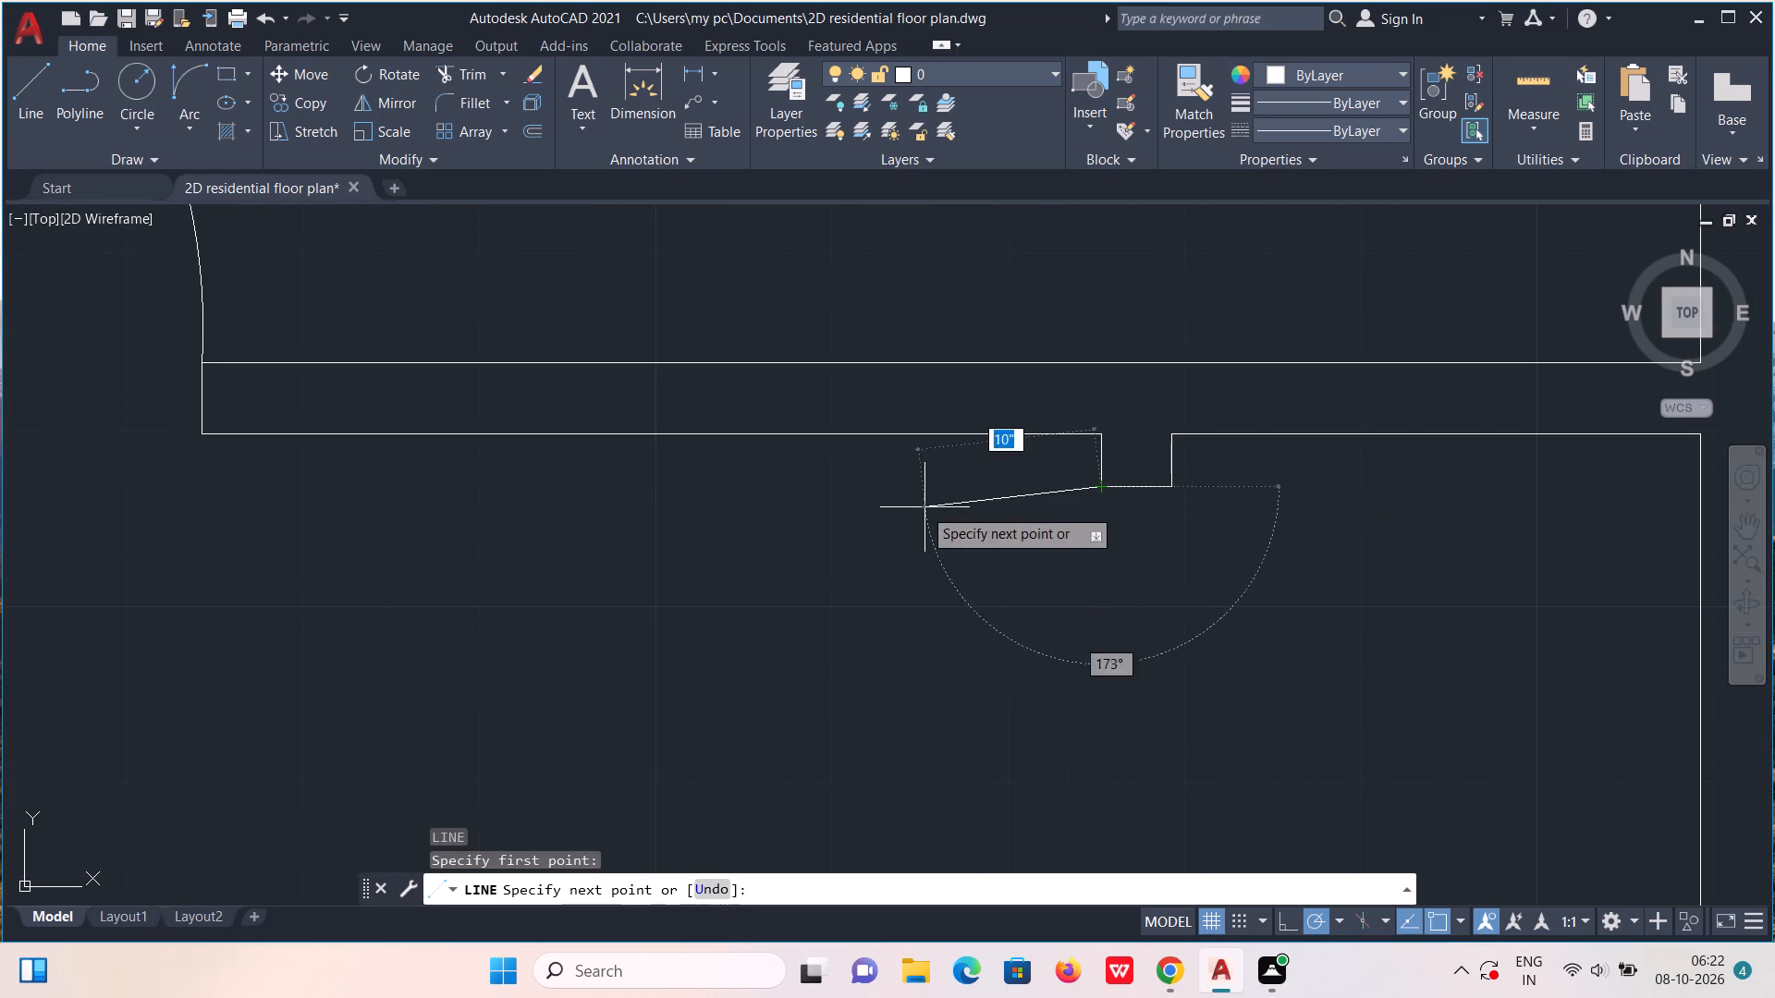
pyautogui.press('3')
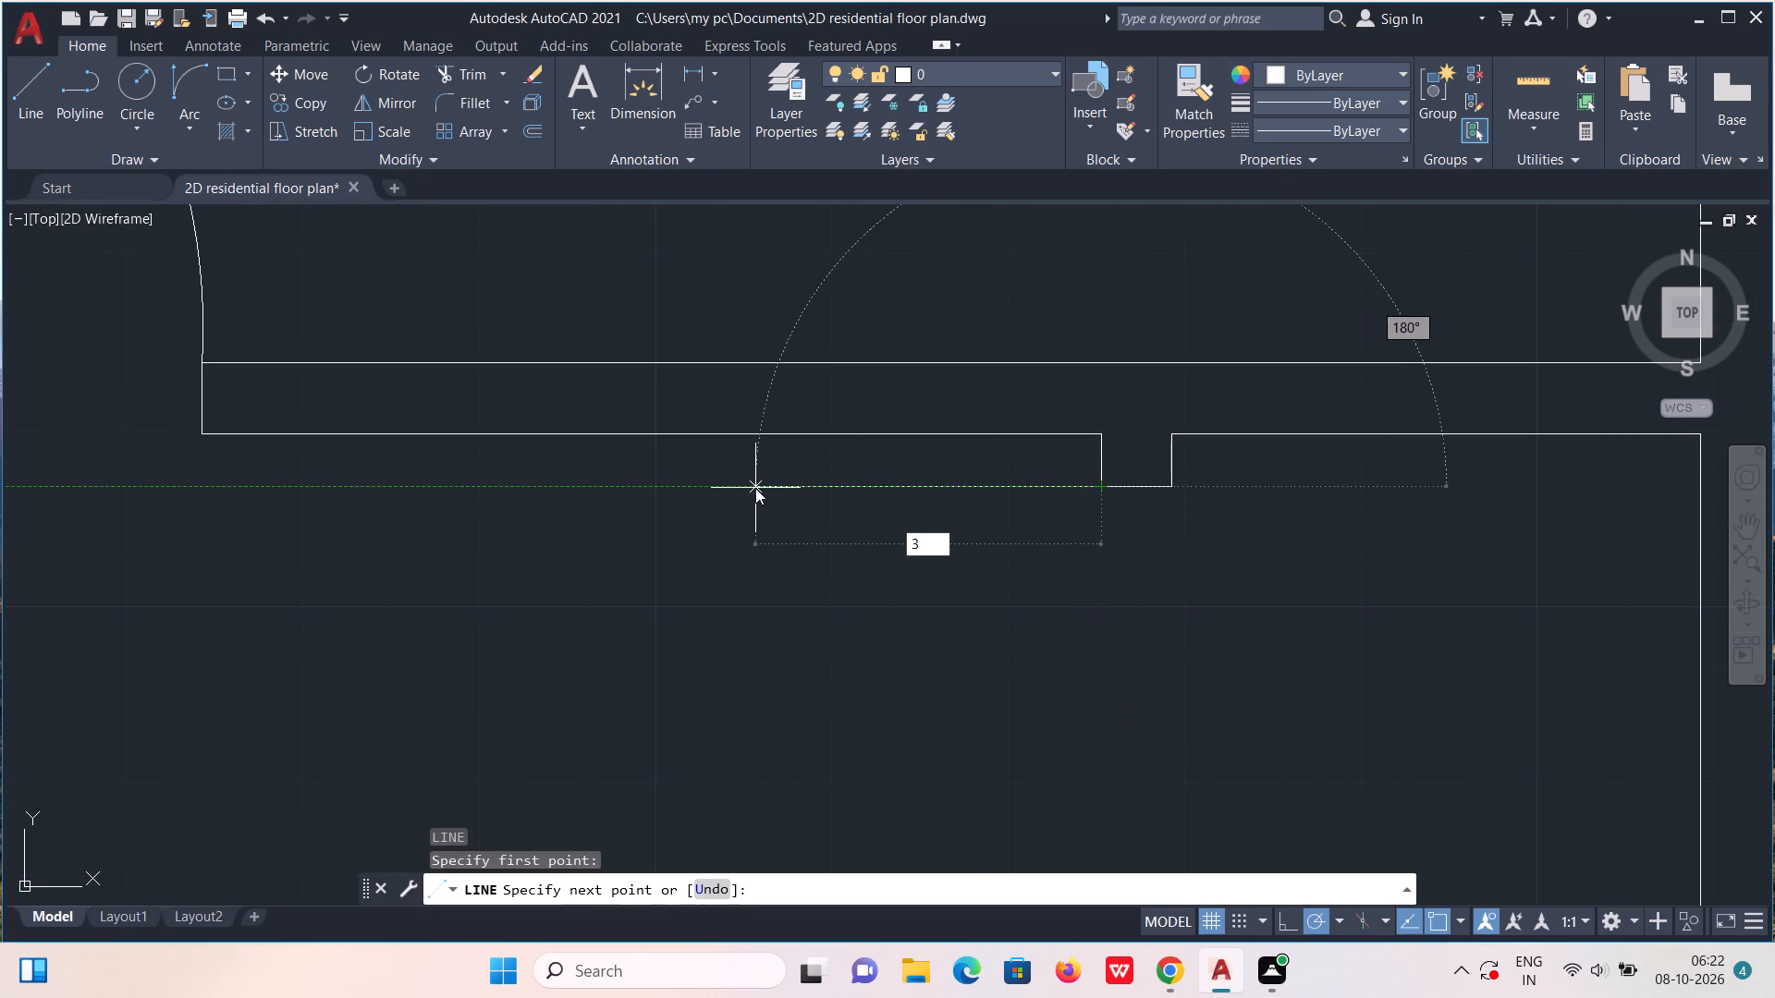
pyautogui.press('BackSpace')
pyautogui.press('2')
pyautogui.press("'")
pyautogui.press('5')
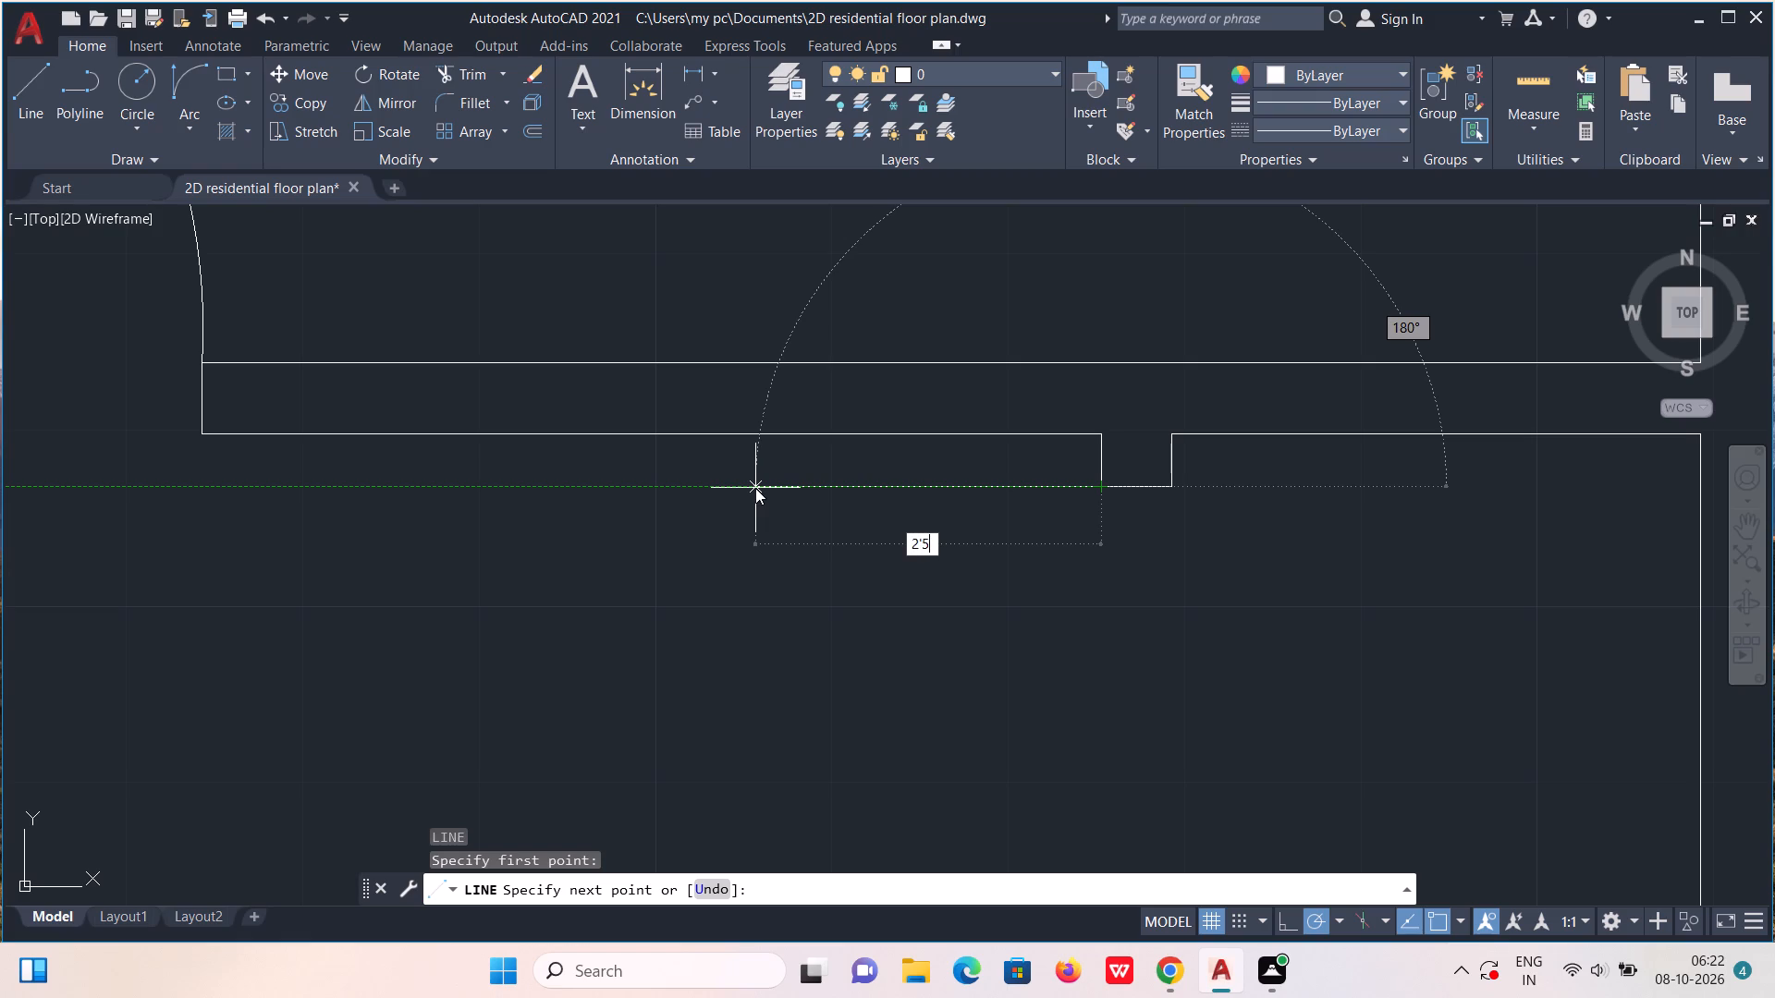
pyautogui.hotkey('shift', '"')
pyautogui.press('Return')
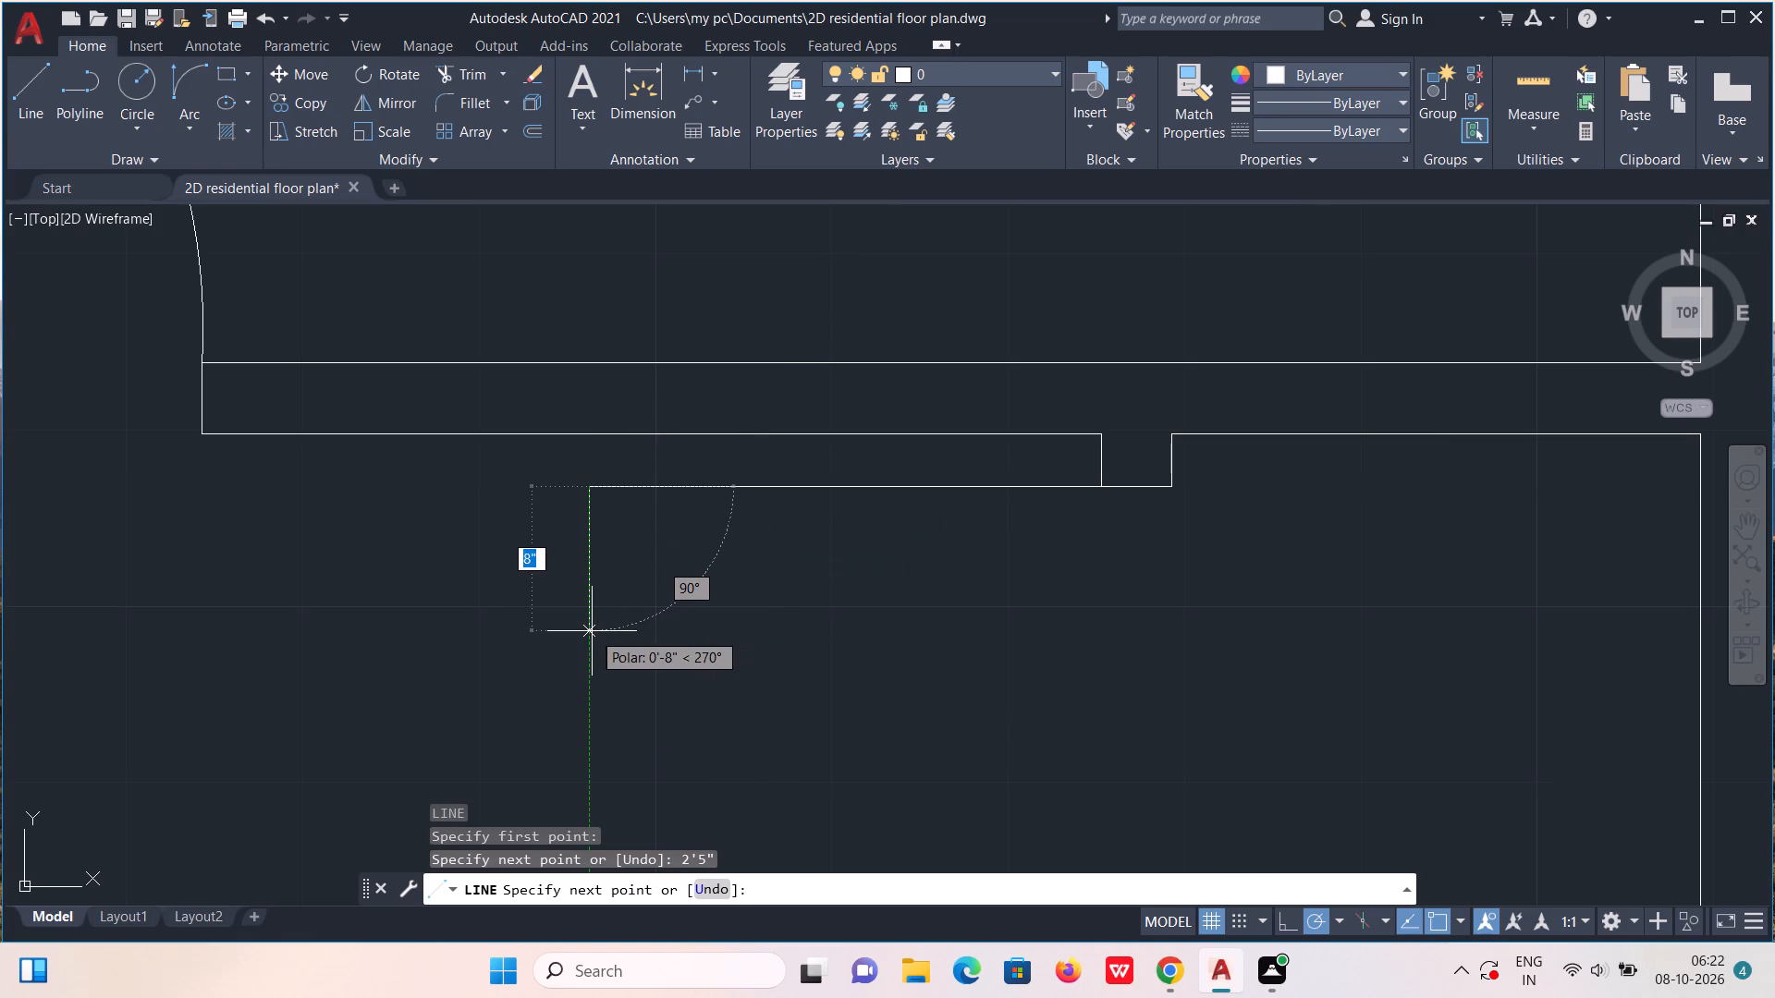
pyautogui.write('2"')
pyautogui.press('Return')
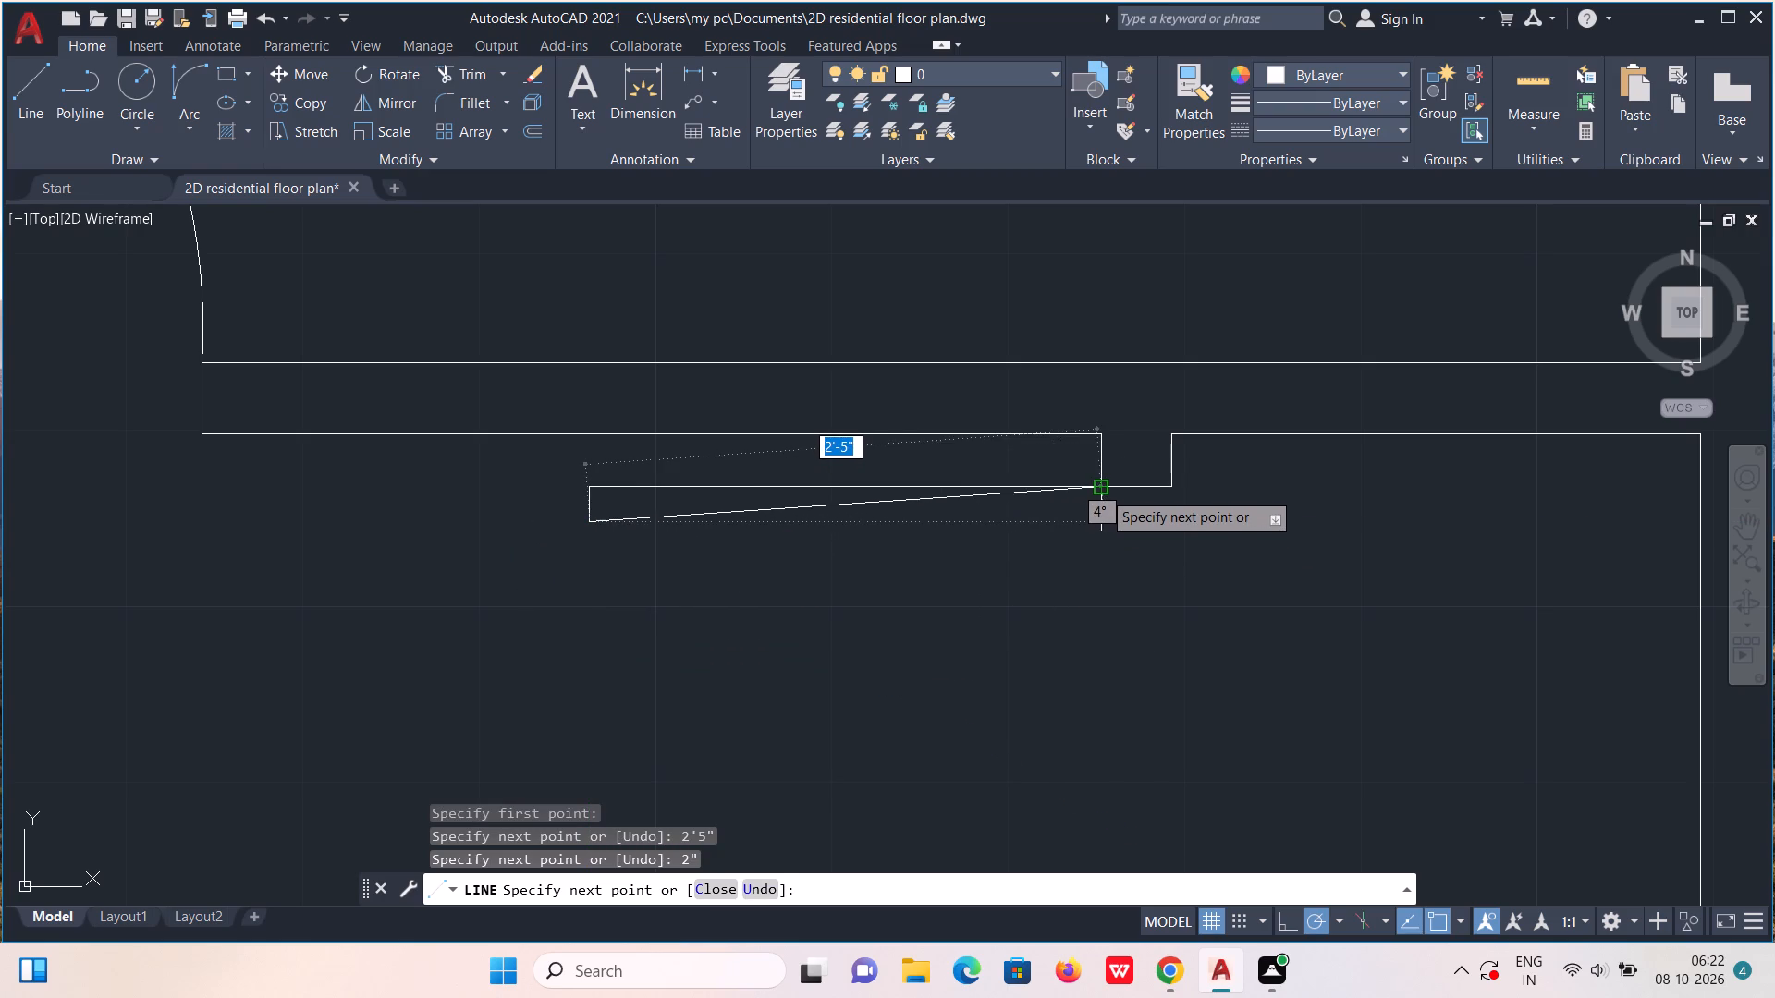
pyautogui.click(1099, 525)
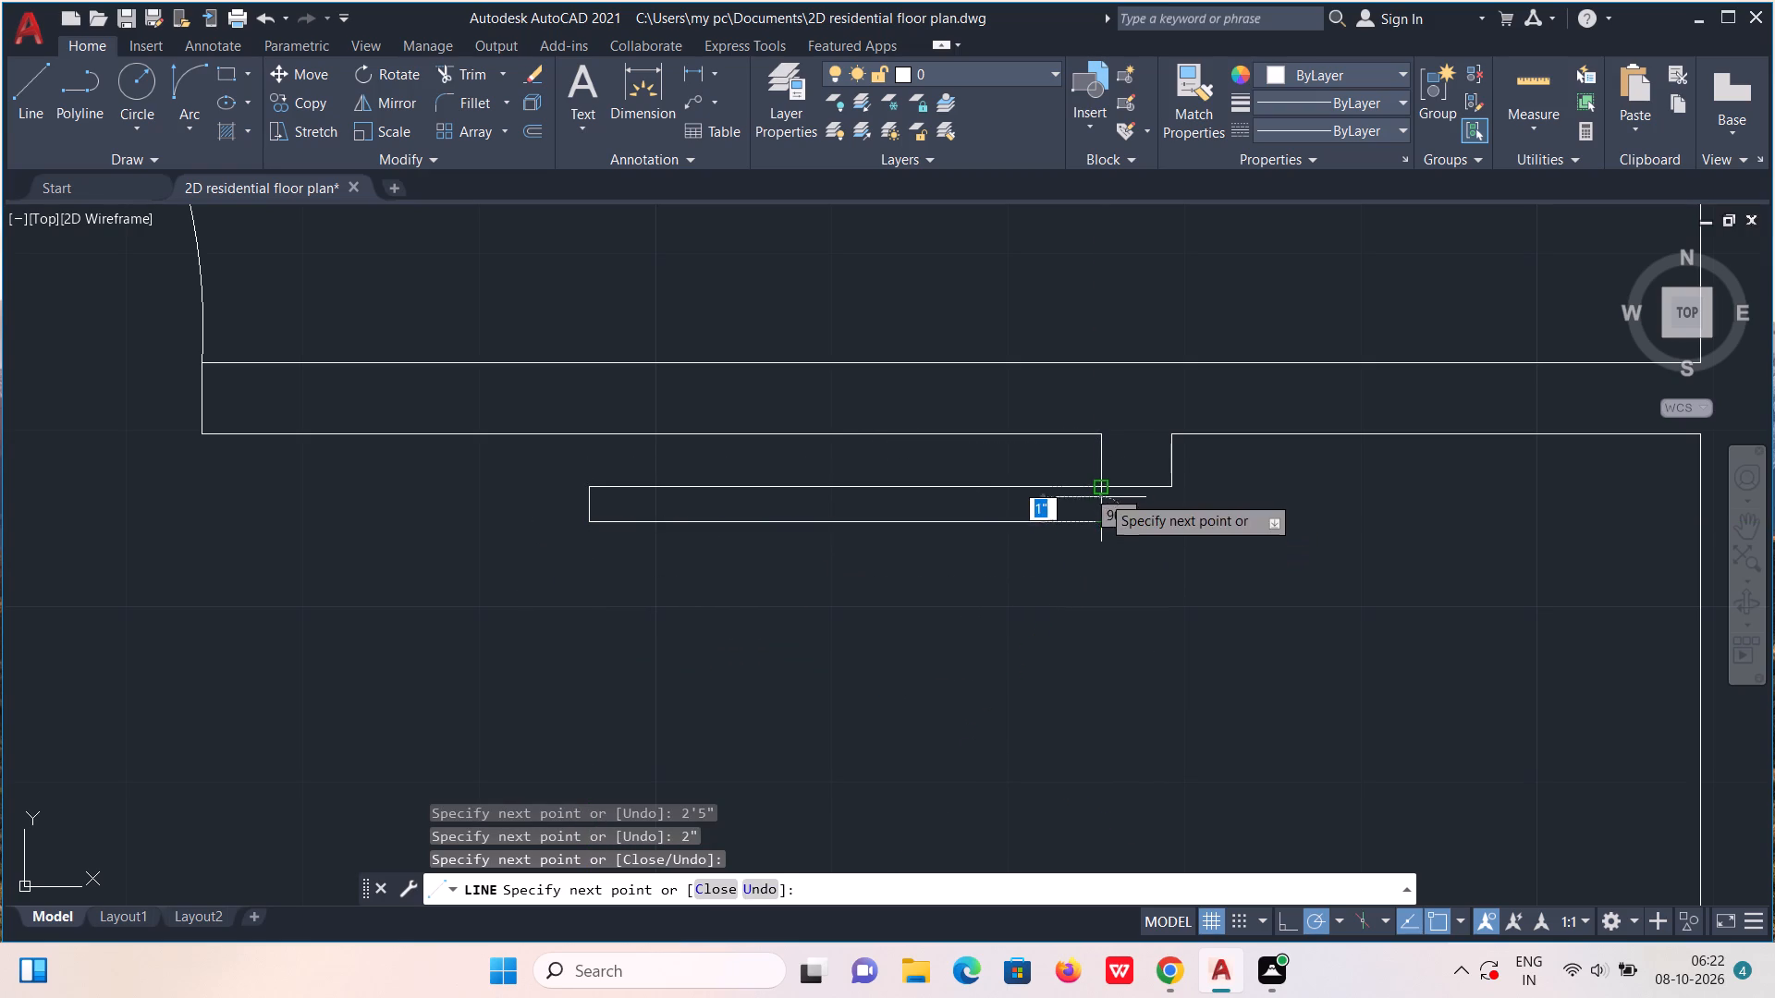
pyautogui.click(1101, 486)
pyautogui.press('Escape')
# Draw the door swing arc from the leaf's southwest corner to the south jamb's west corner, starting tangent southward.
pyautogui.scroll(-4, 1101, 485)
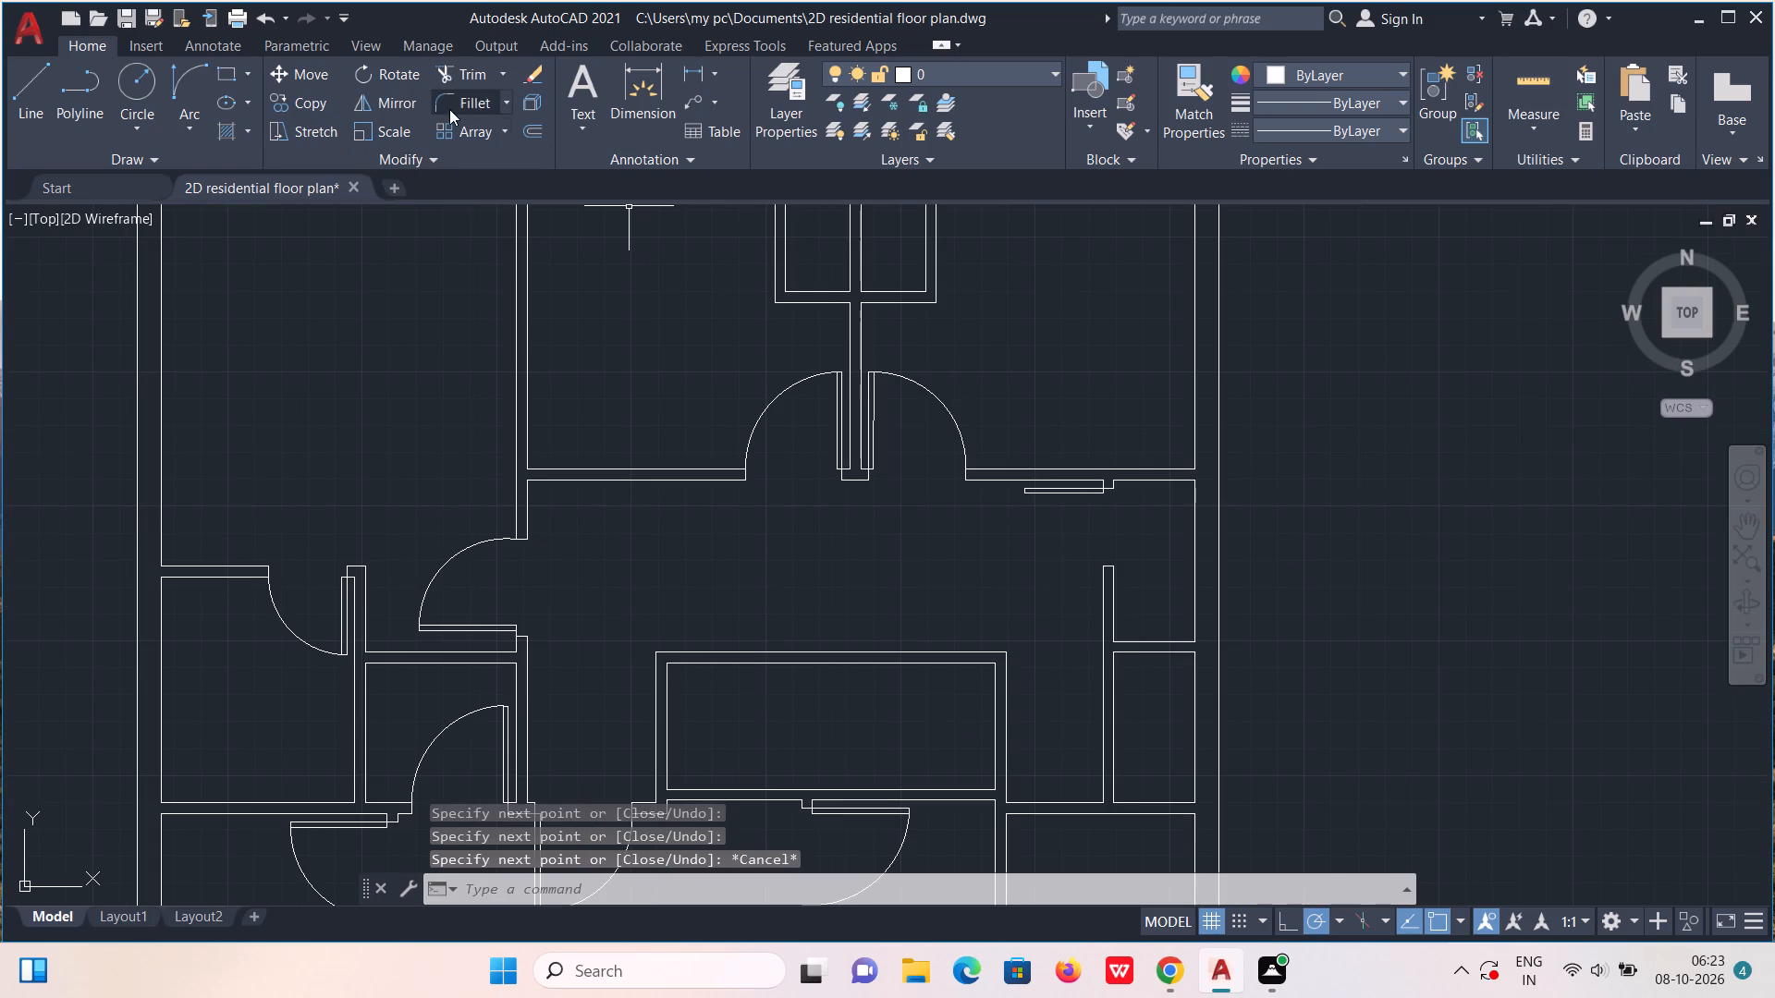
pyautogui.click(176, 87)
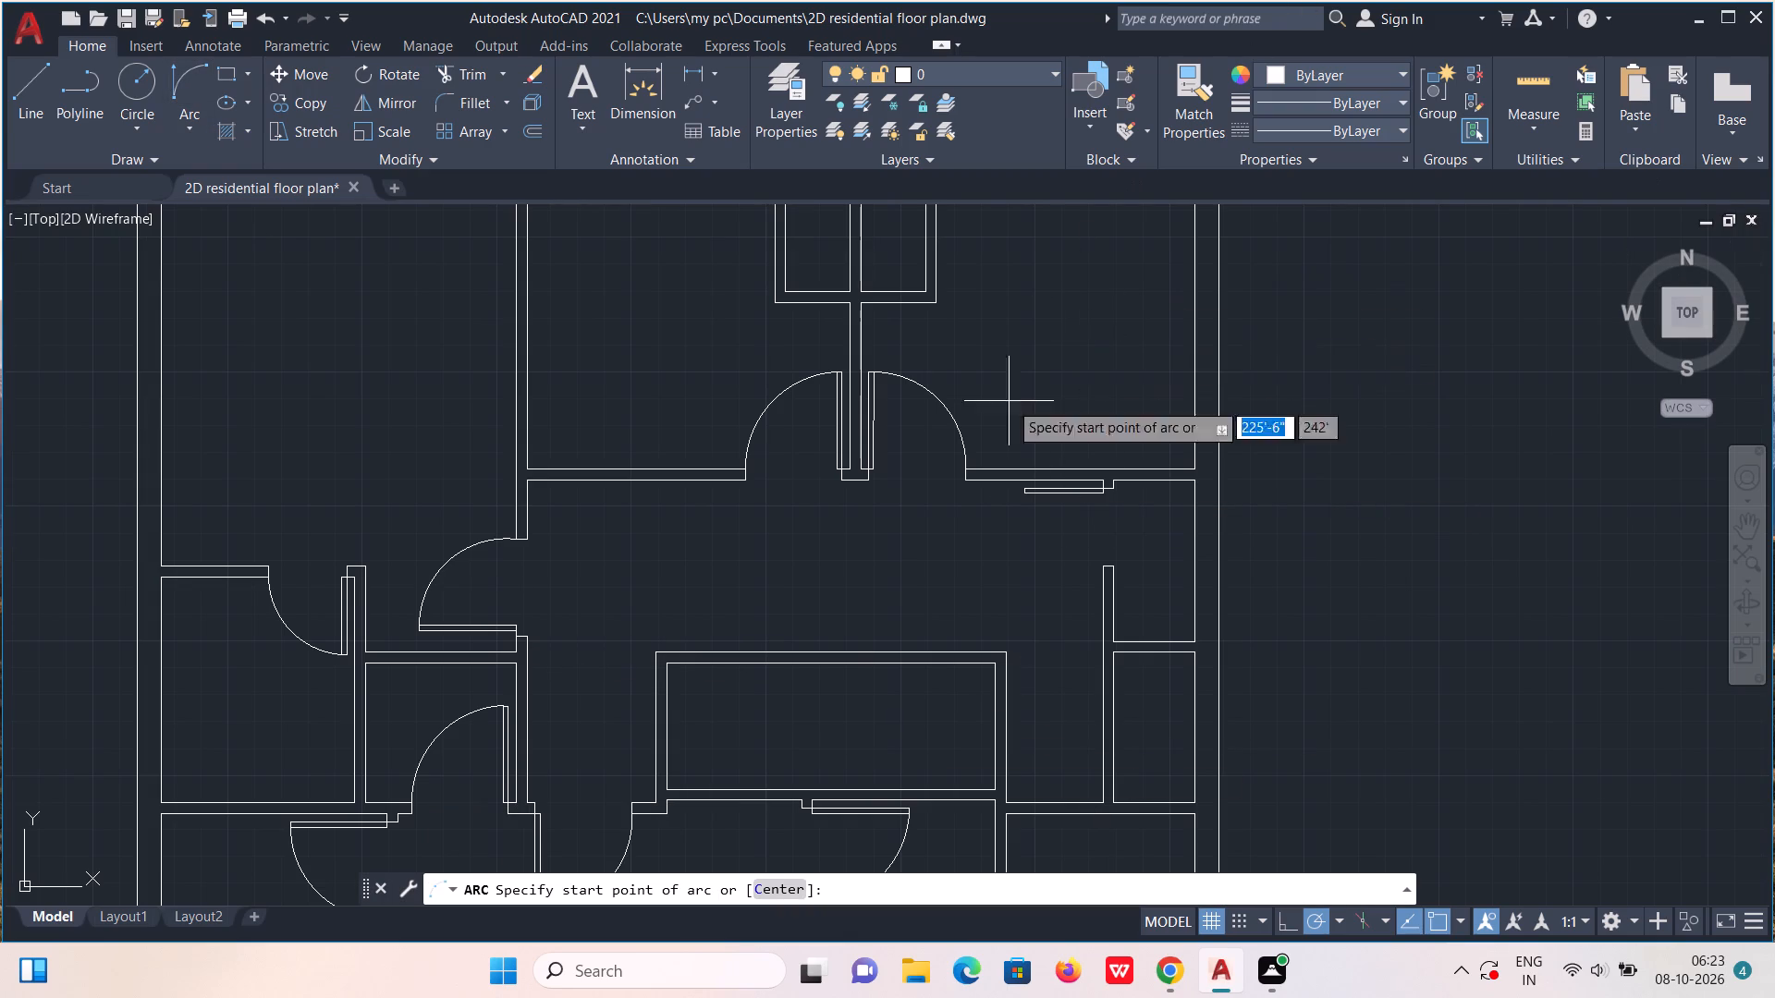
pyautogui.scroll(3, 1059, 506)
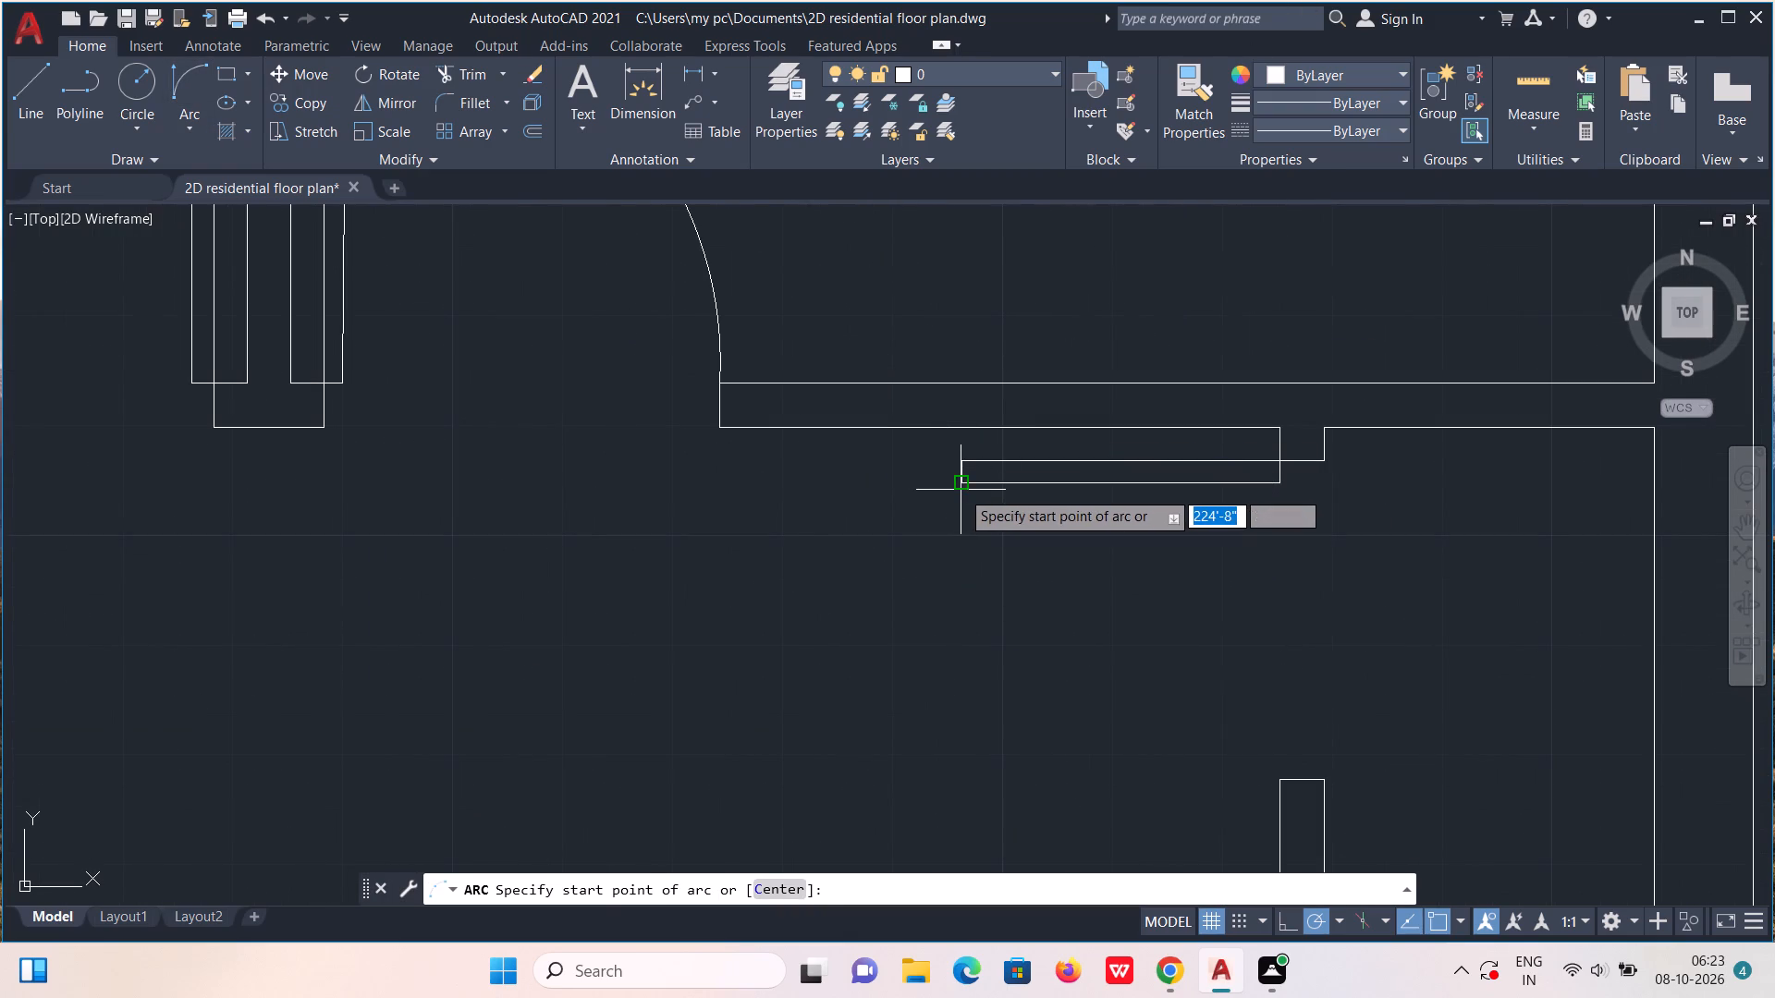
pyautogui.click(959, 486)
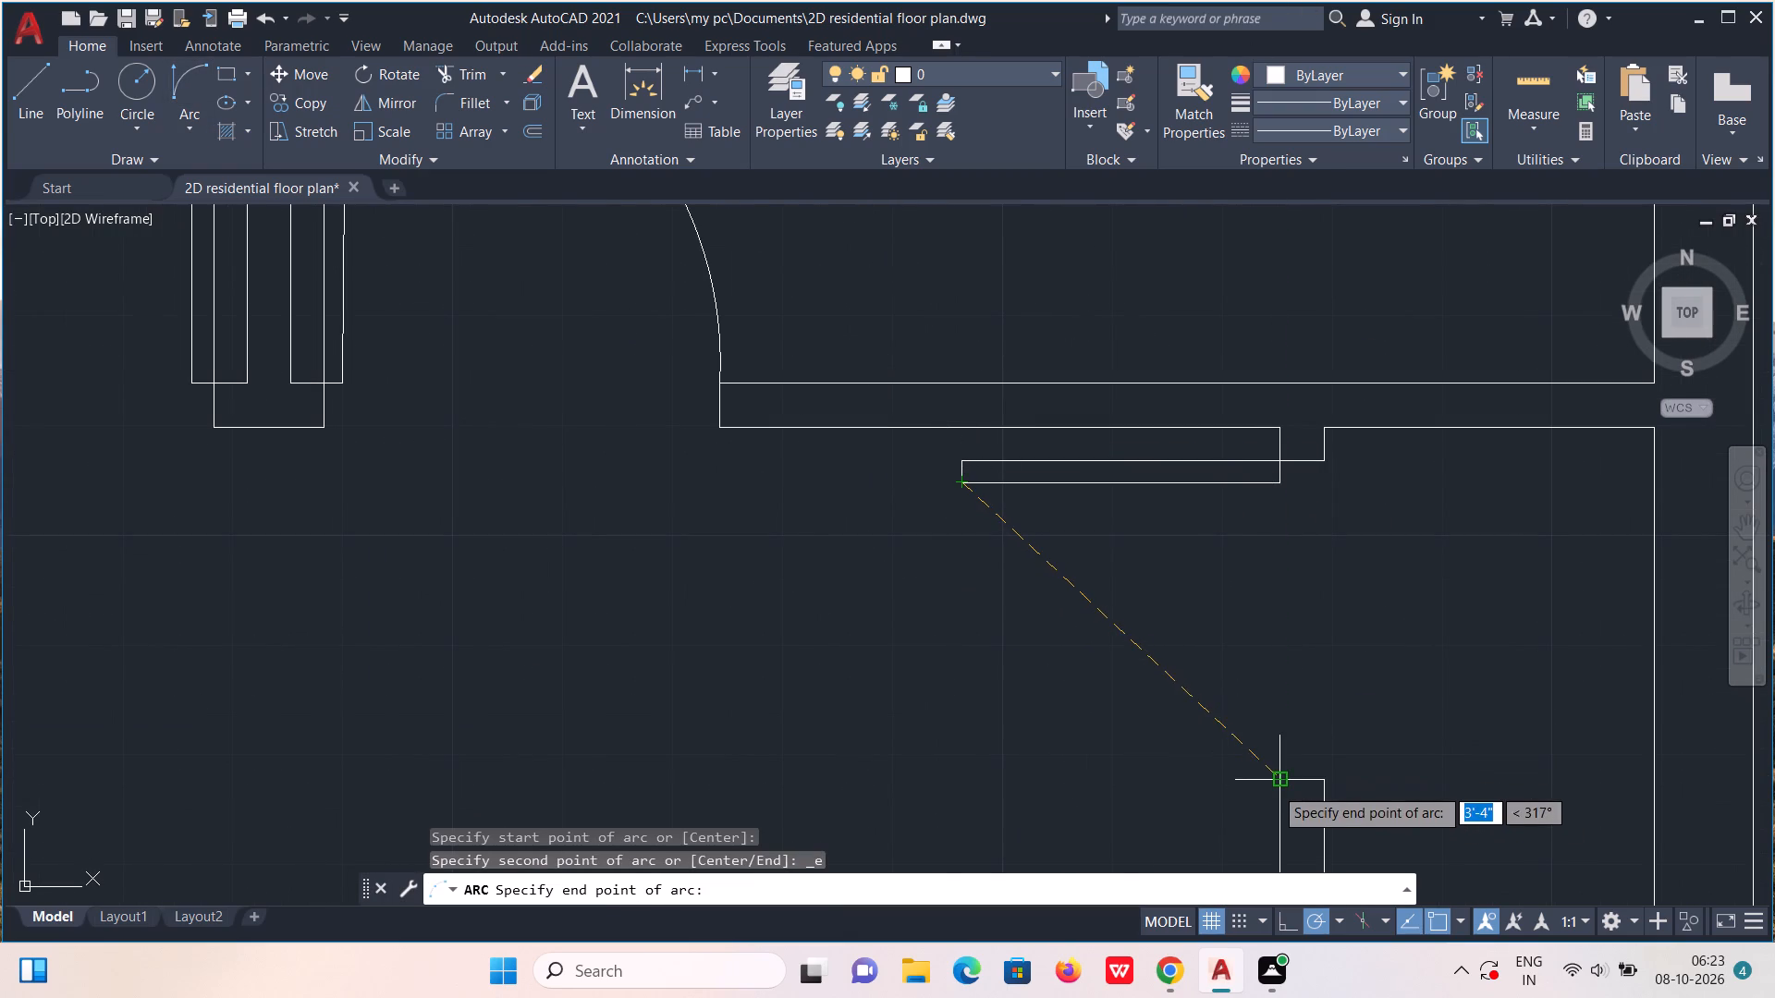
pyautogui.click(1279, 780)
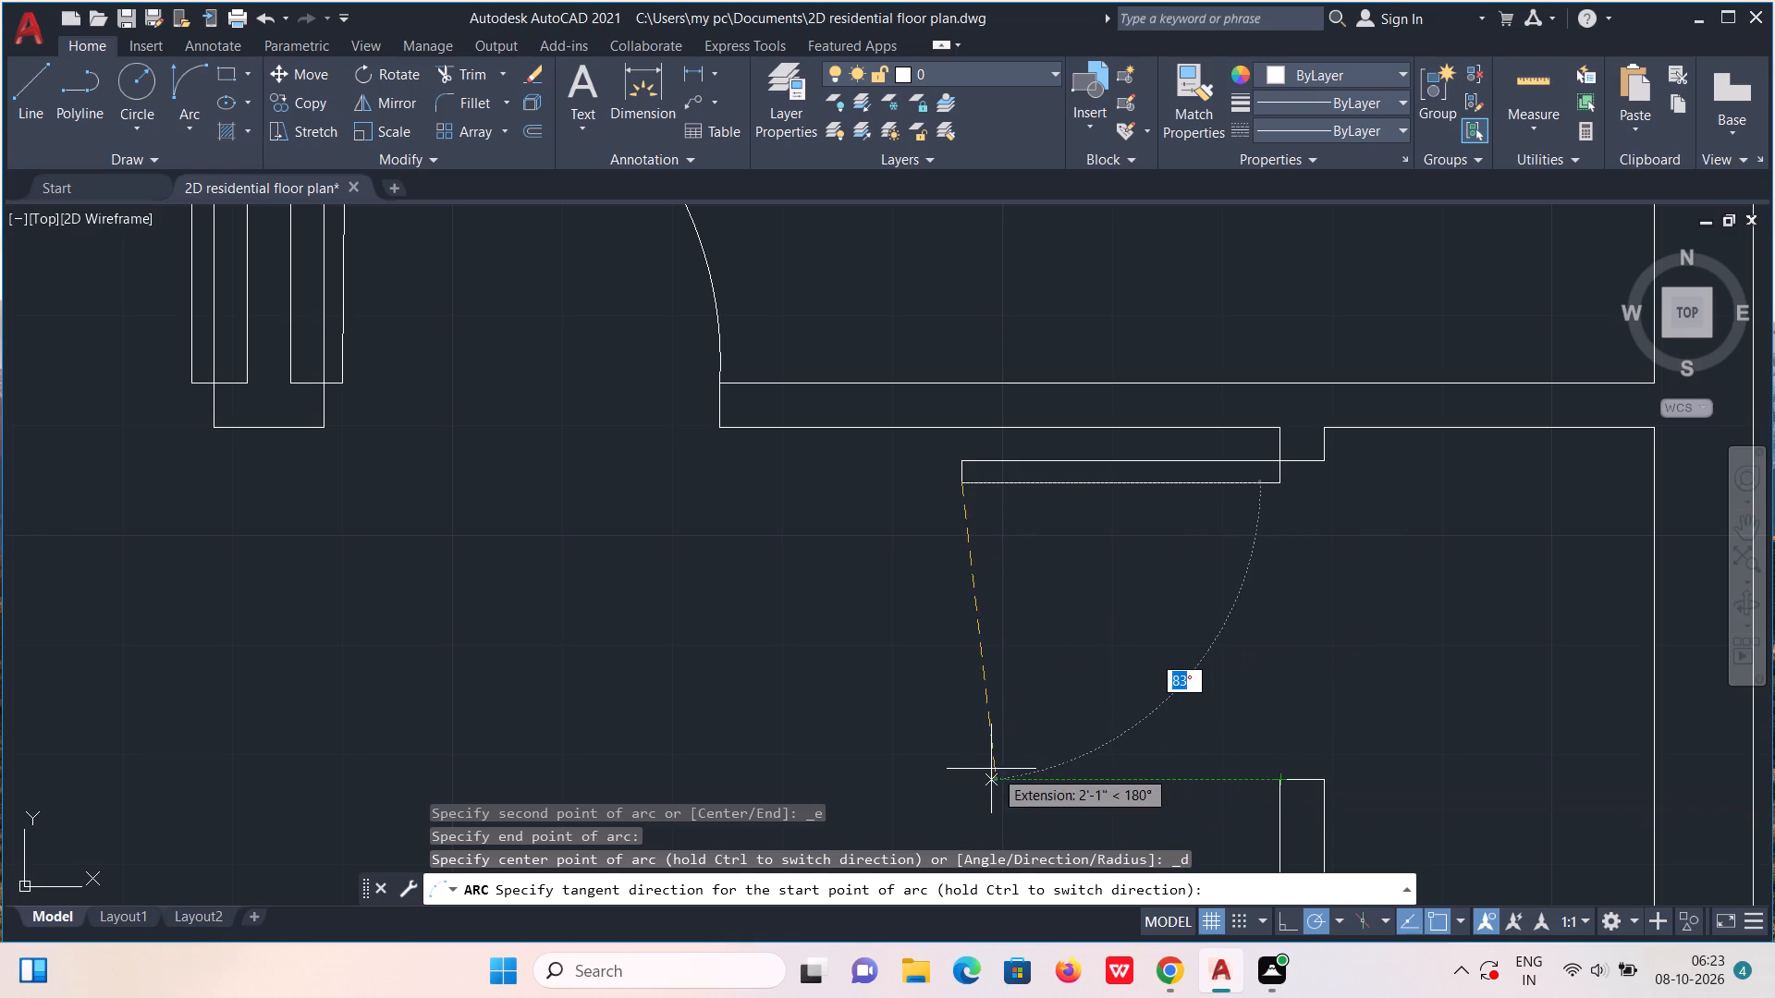
pyautogui.click(957, 769)
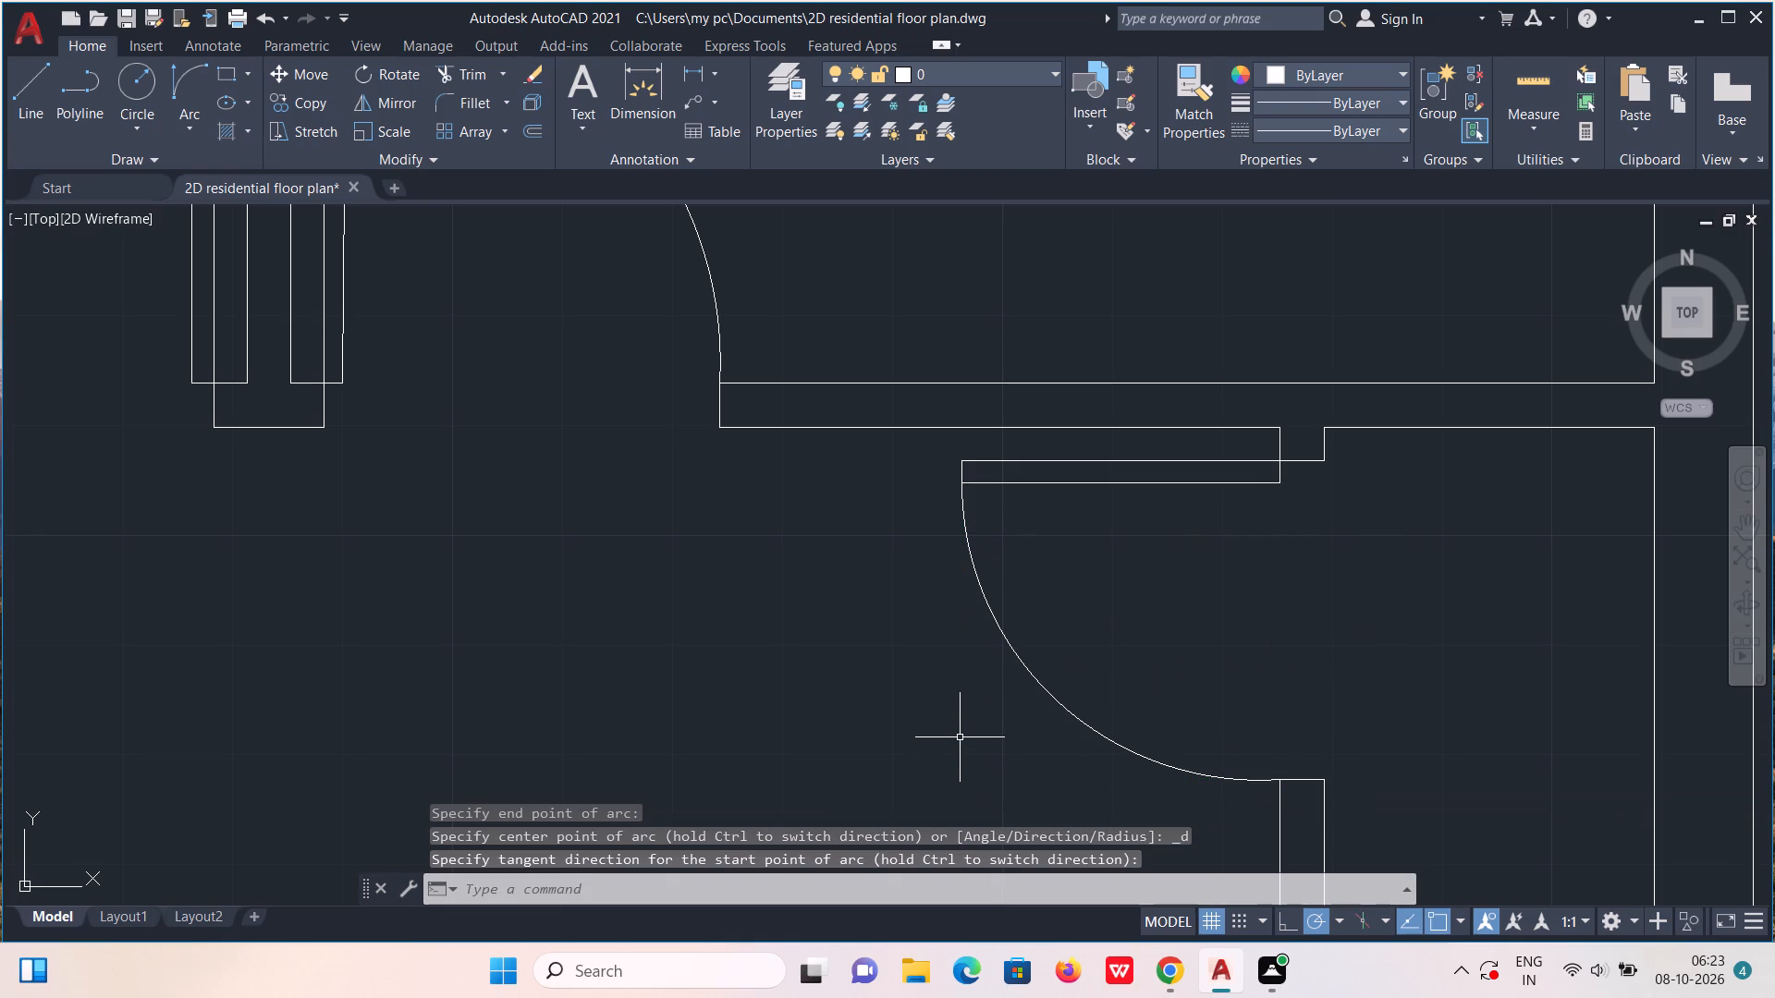
pyautogui.press('Escape')
# Draw a 4" line across the wall south of the lower small east-side room, continuing its west partition's east face.
pyautogui.scroll(-1, 980, 712)
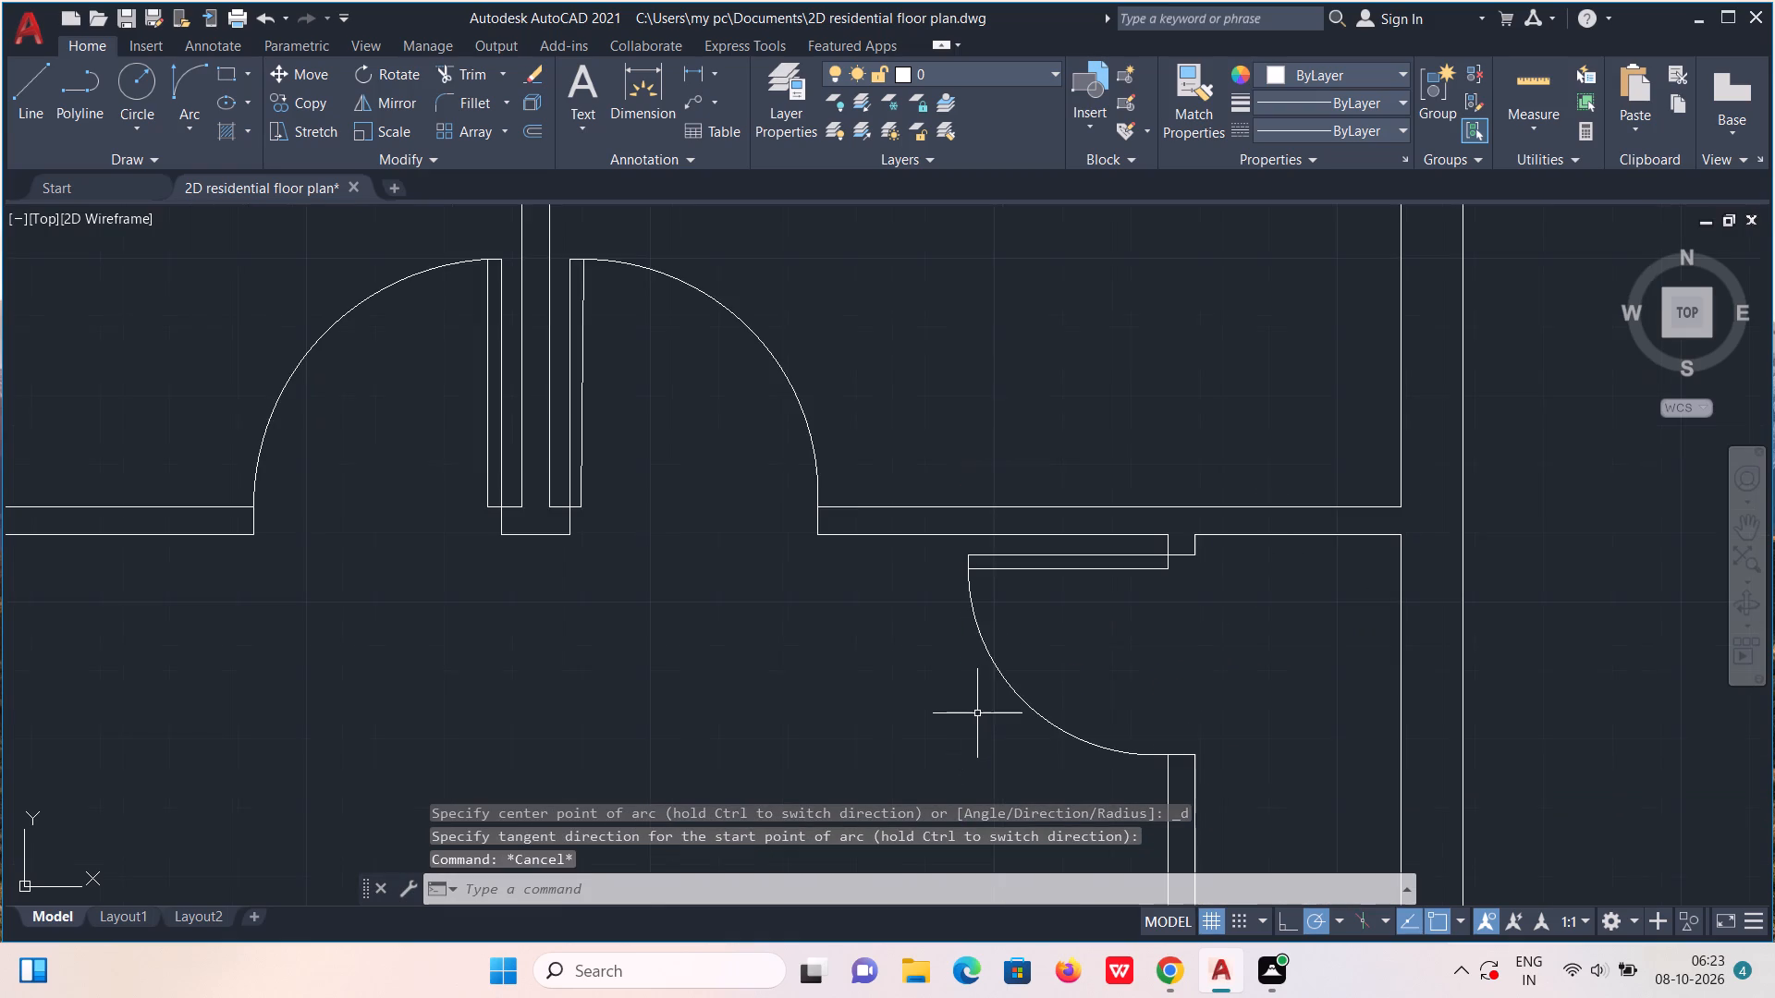
pyautogui.moveTo(971, 712); pyautogui.dragTo(913, 59, button='middle')
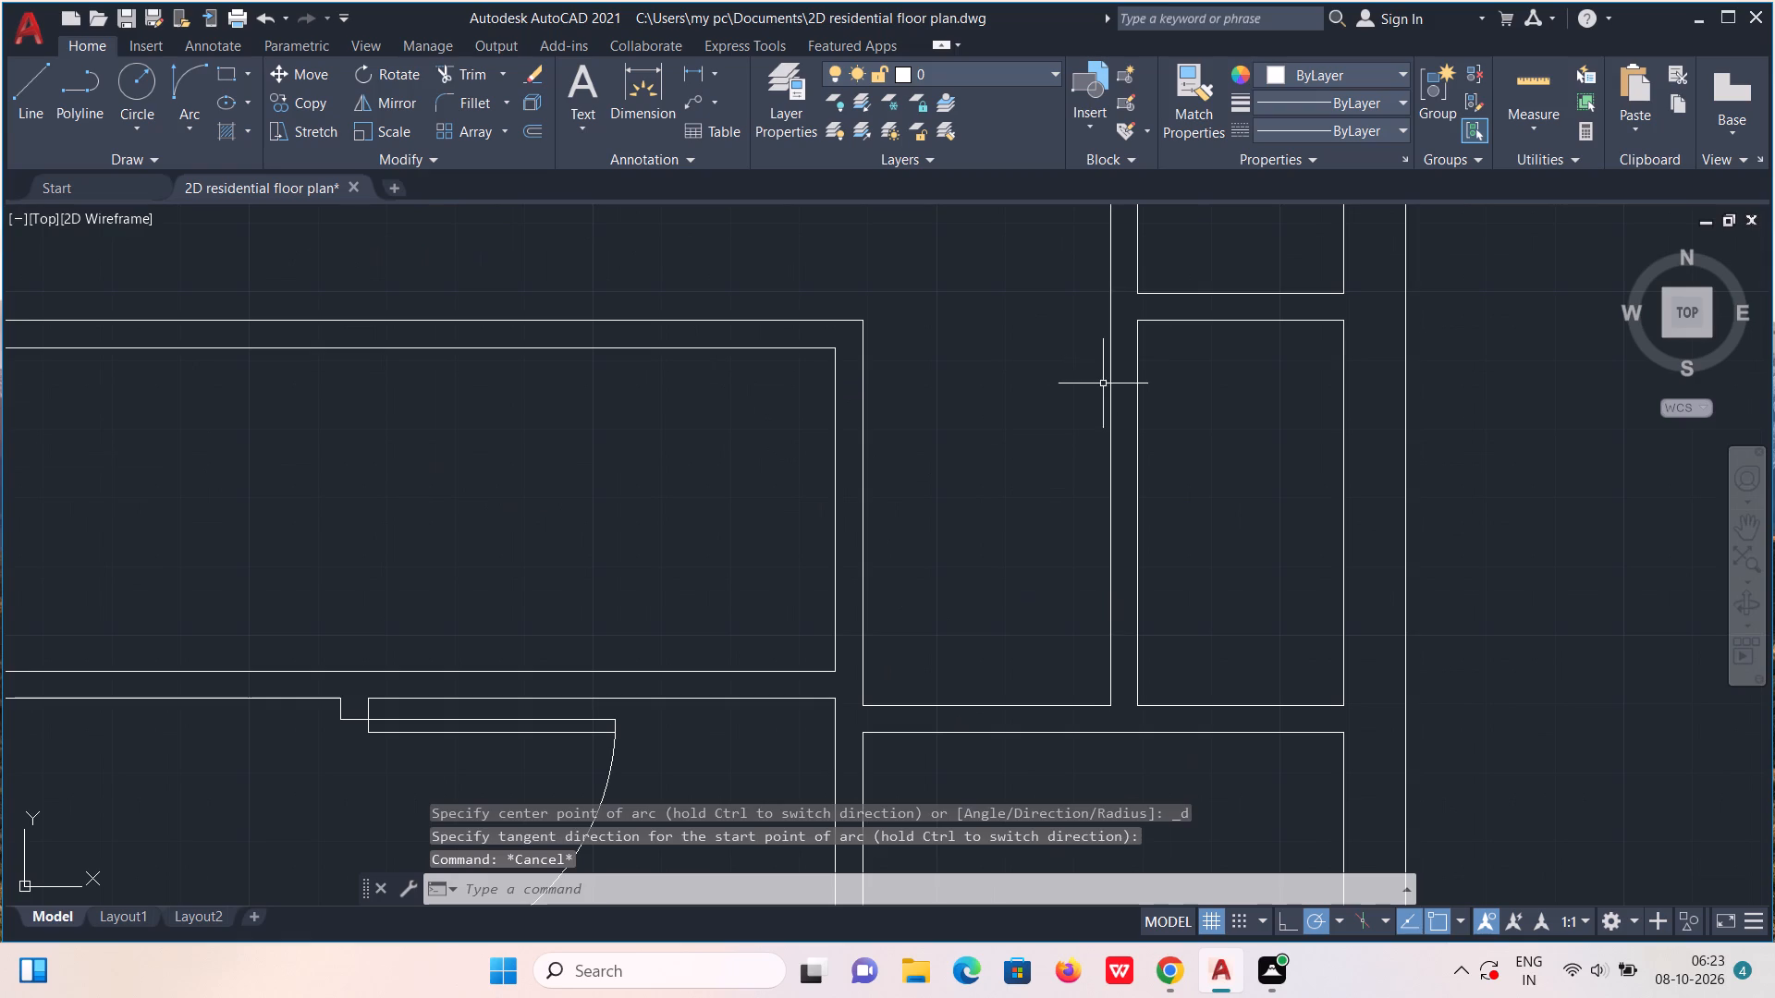
pyautogui.moveTo(1249, 367); pyautogui.dragTo(1067, 343, button='middle')
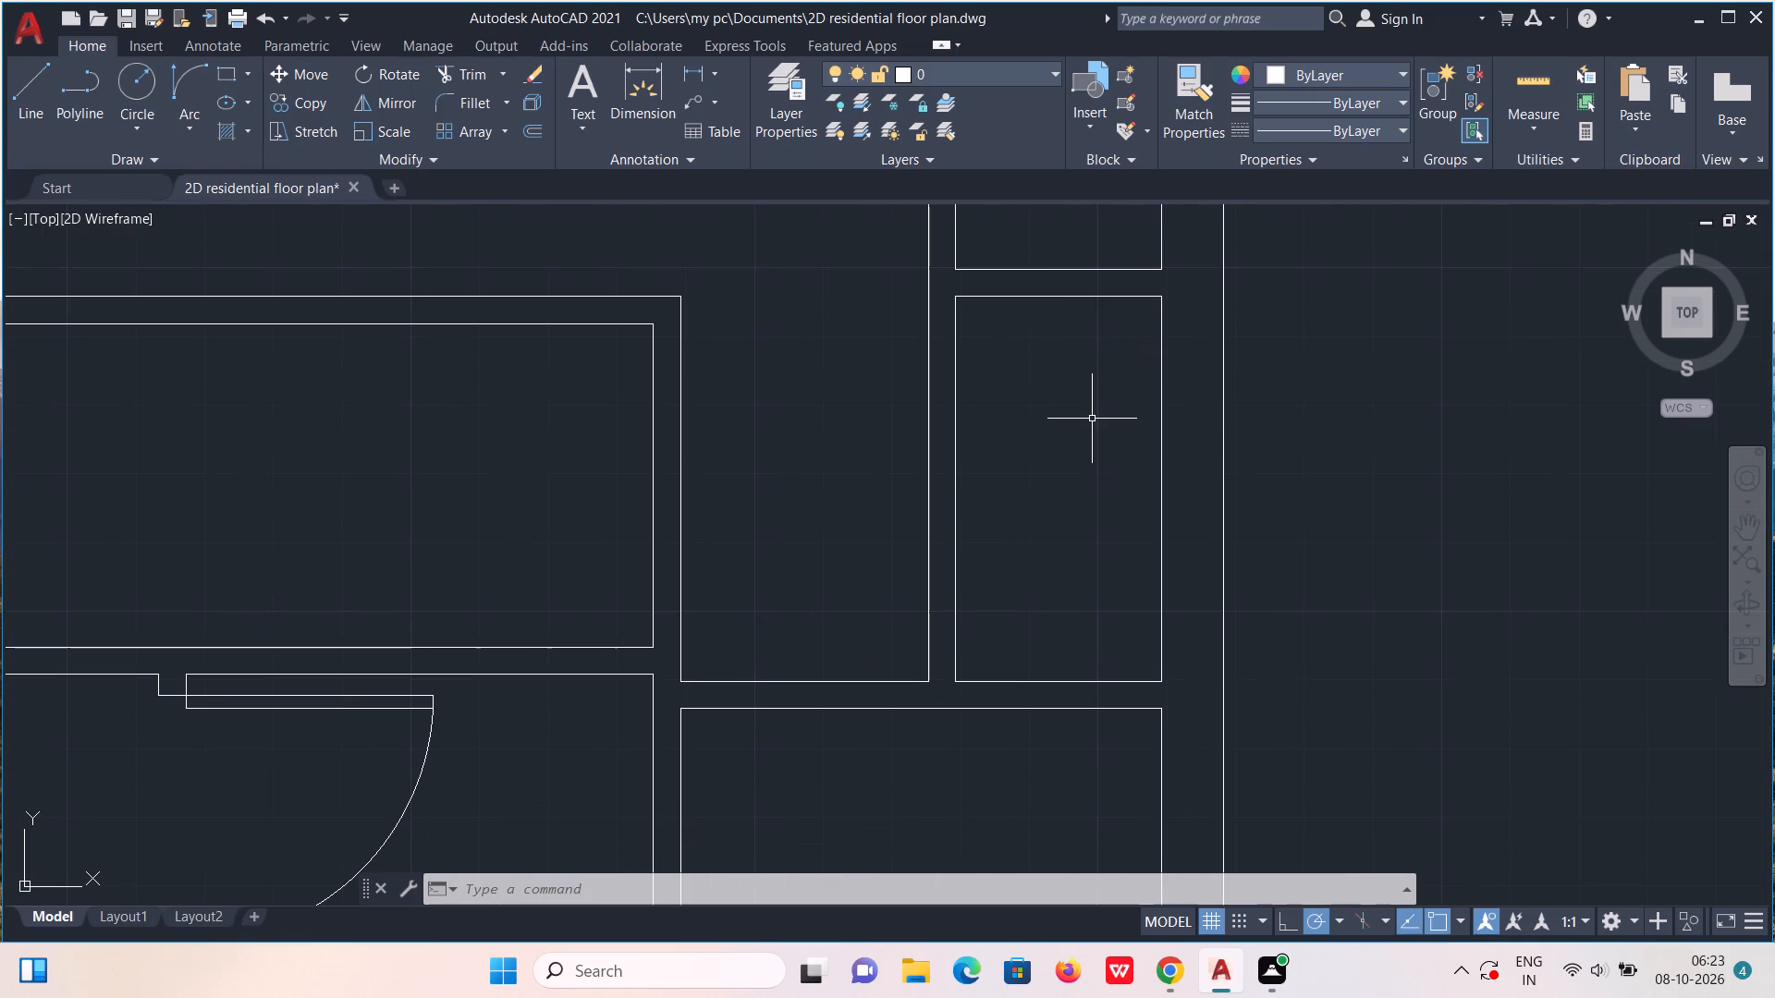
pyautogui.scroll(-1, 1092, 419)
pyautogui.scroll(-1, 1069, 500)
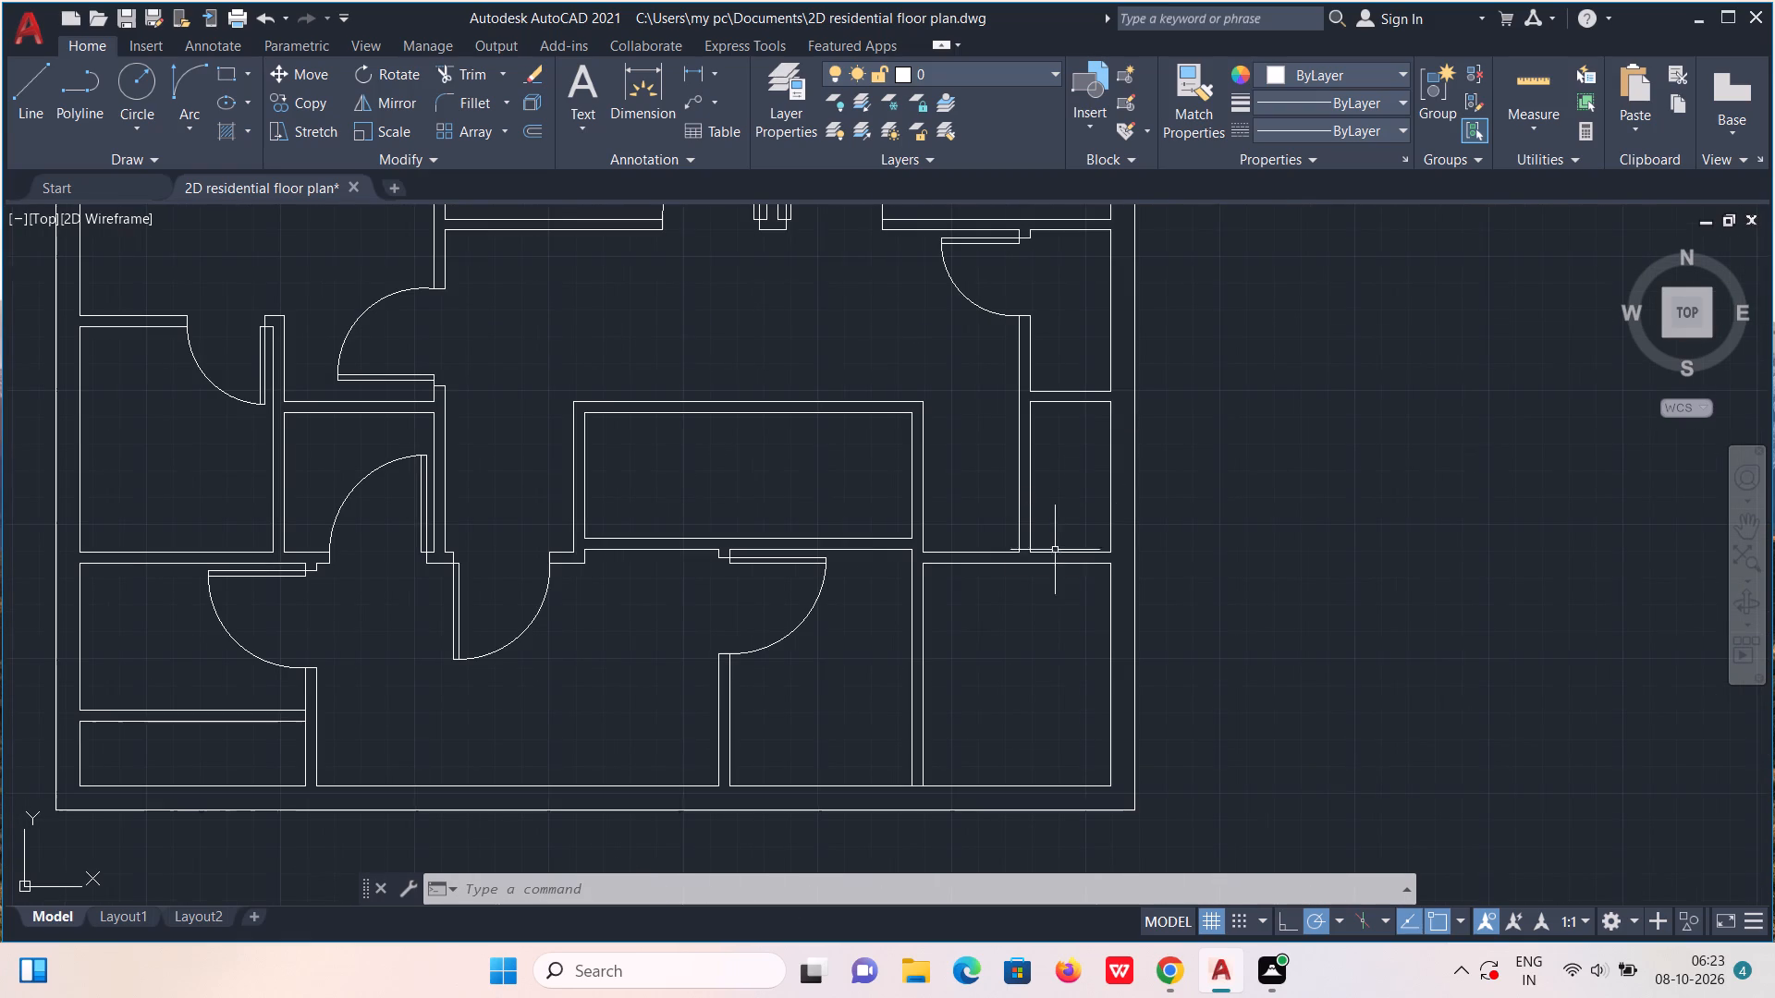
pyautogui.scroll(1, 1058, 534)
pyautogui.press('Escape')
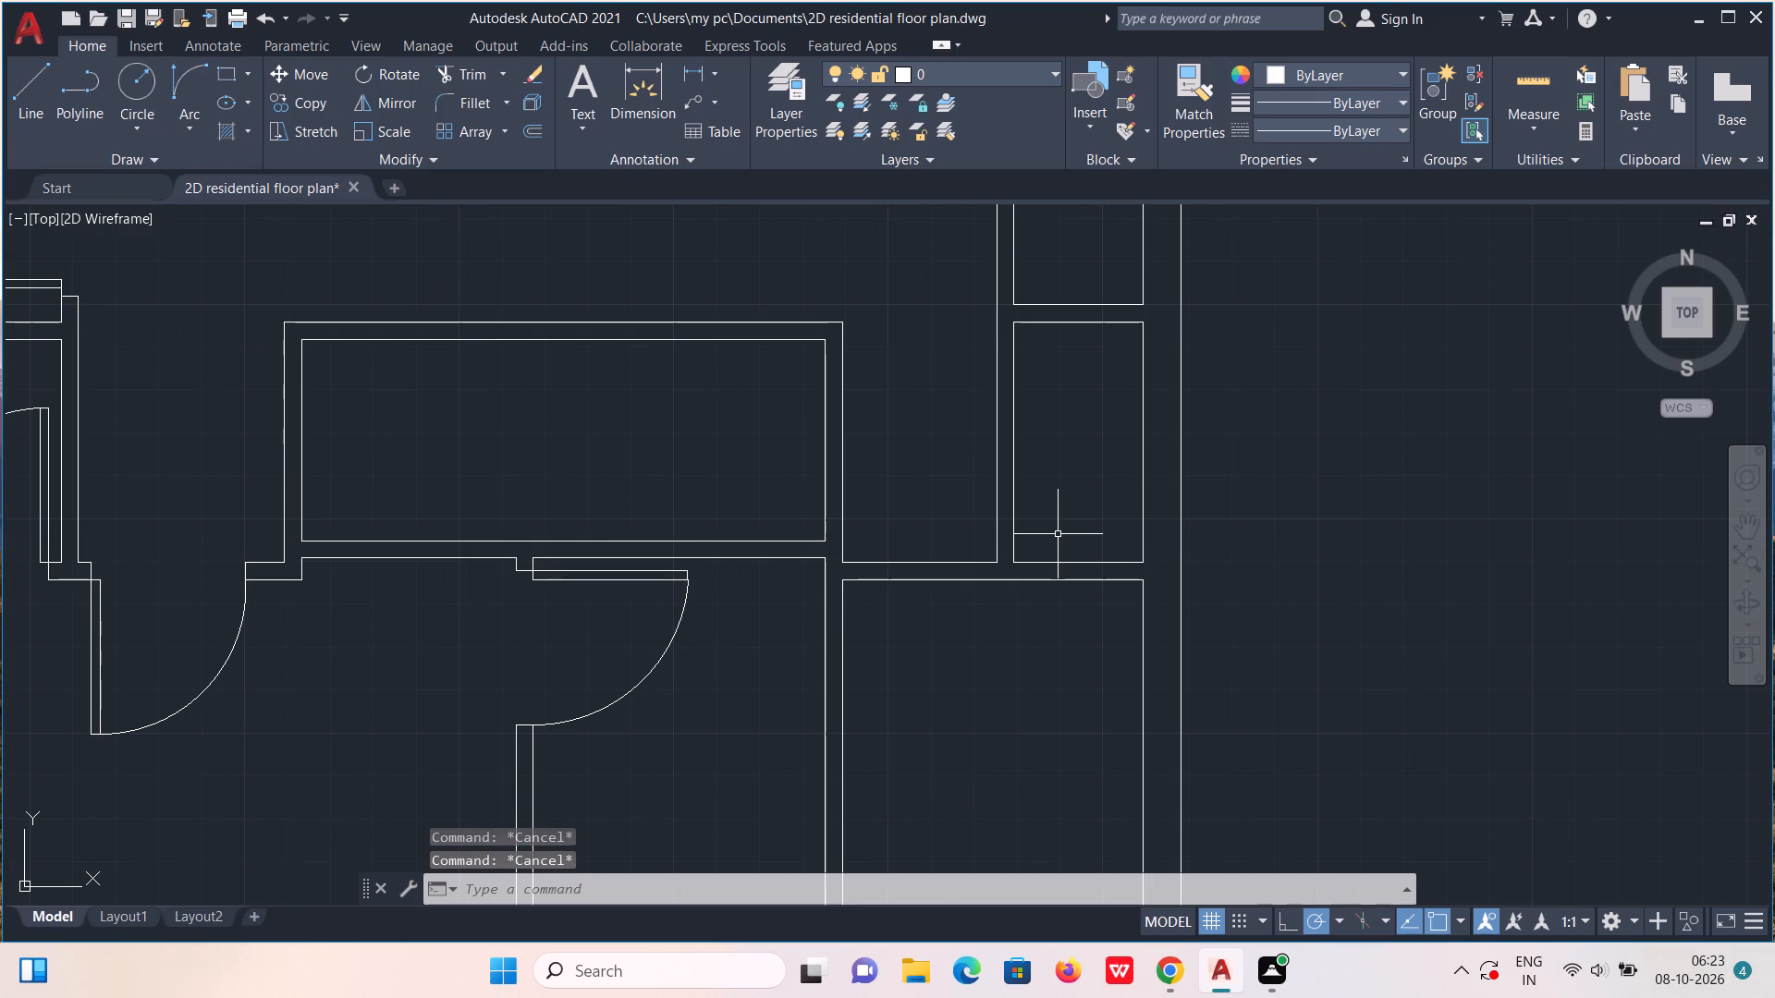
pyautogui.press('l')
pyautogui.press('Return')
pyautogui.scroll(4, 1019, 543)
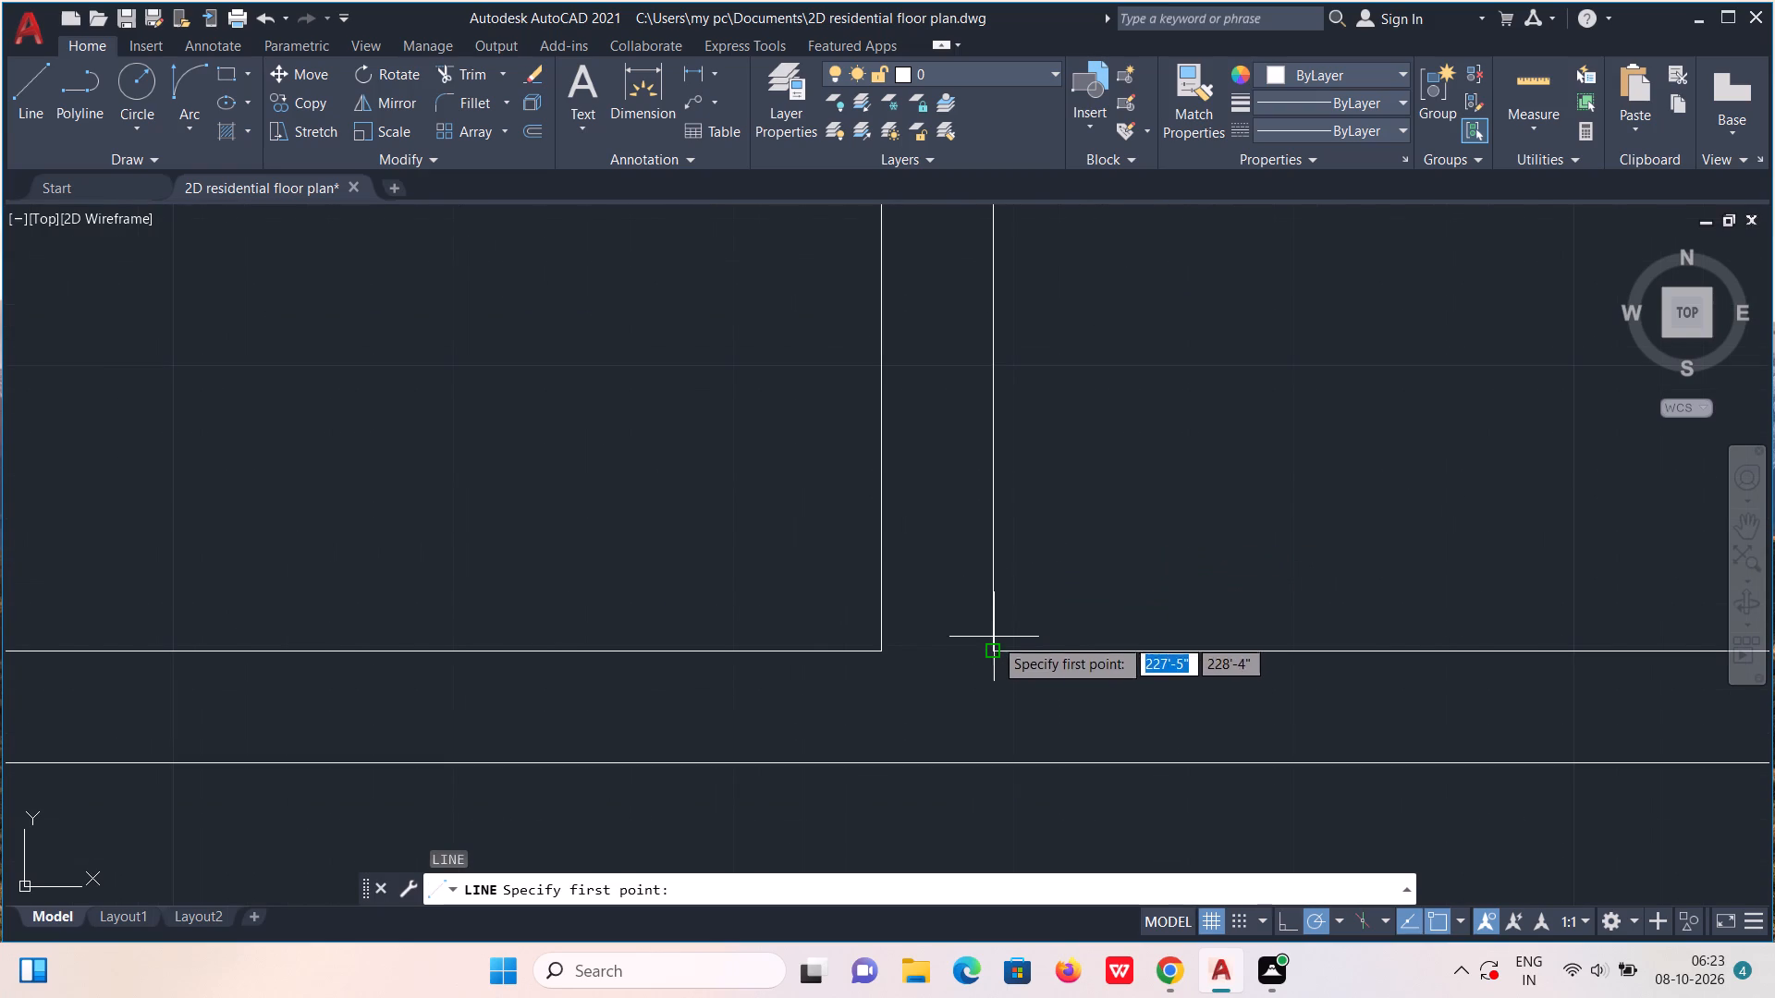
pyautogui.click(995, 651)
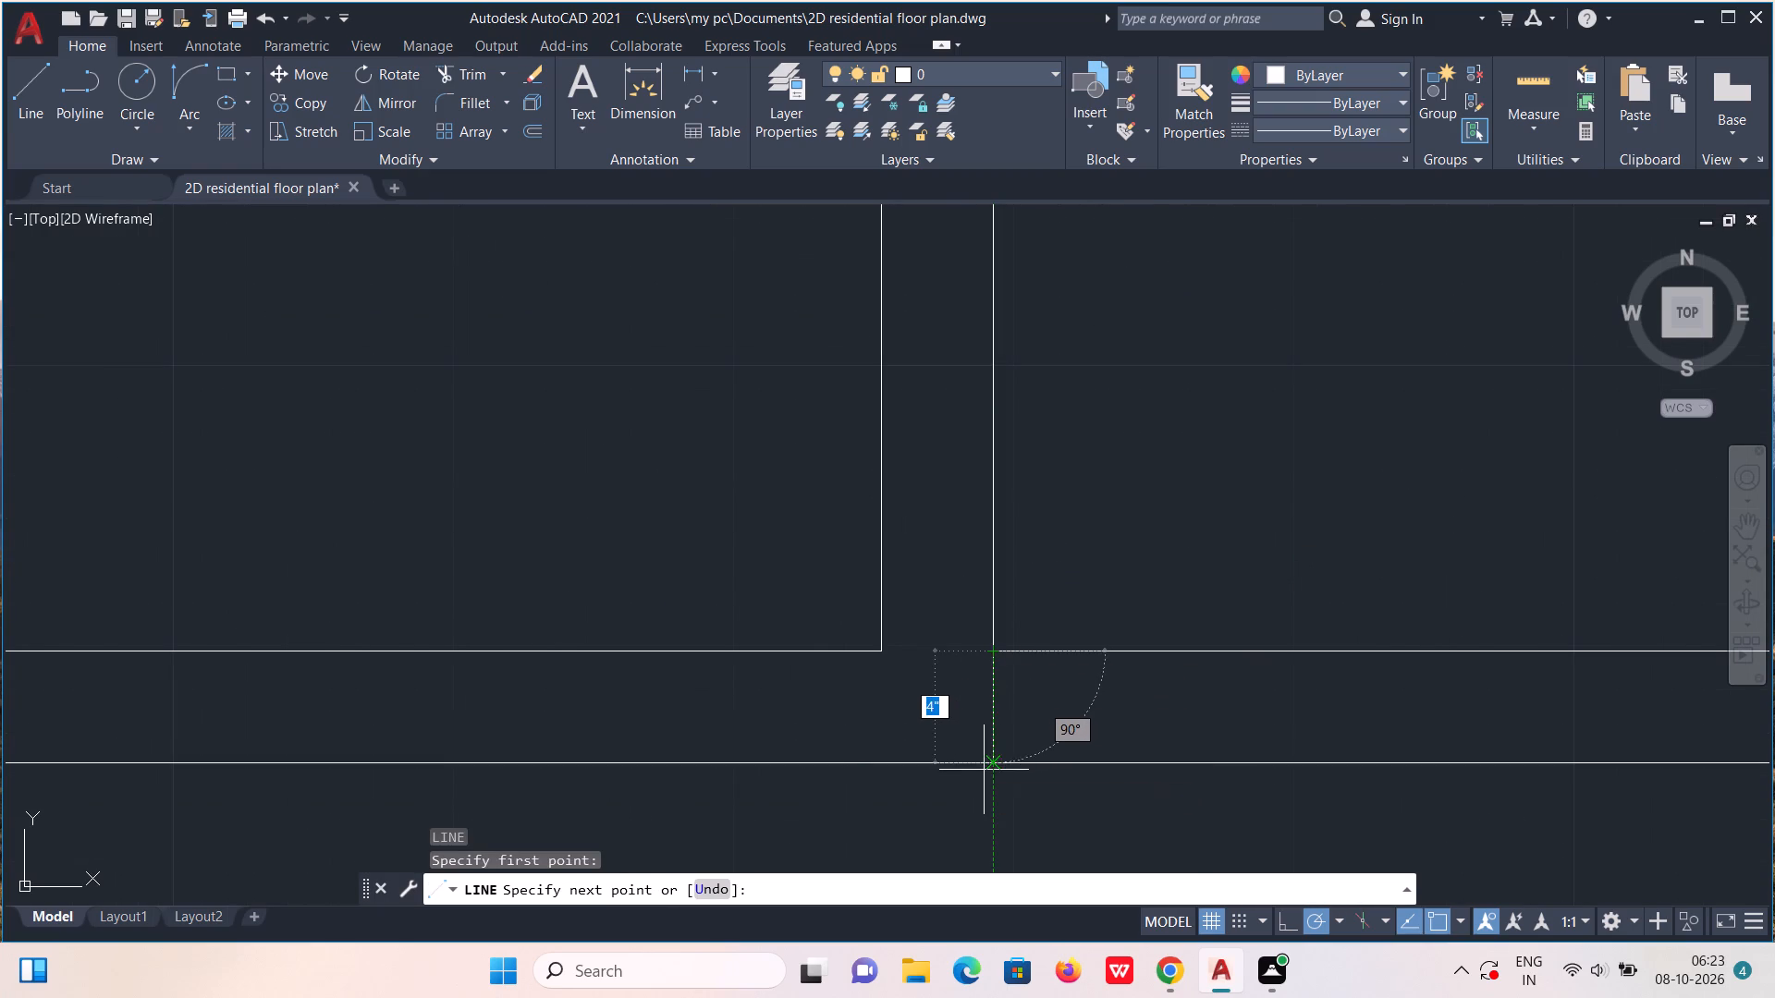
pyautogui.click(1003, 761)
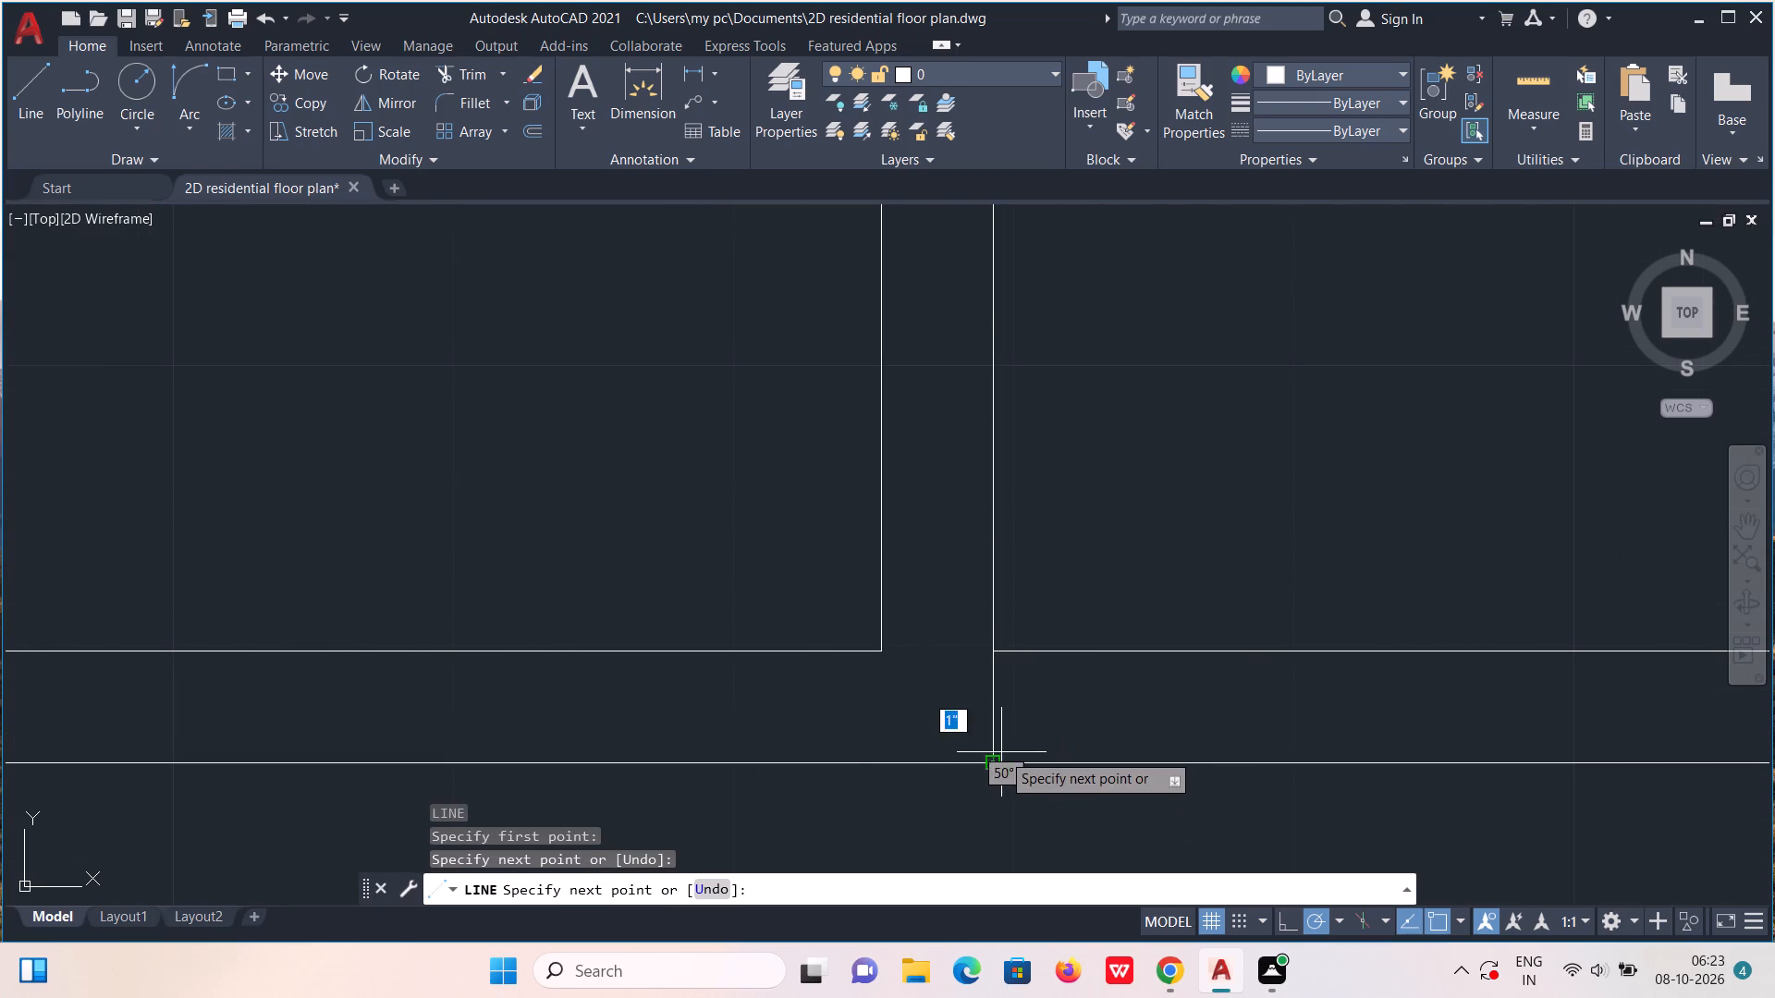
pyautogui.scroll(-2, 999, 750)
pyautogui.press('Escape')
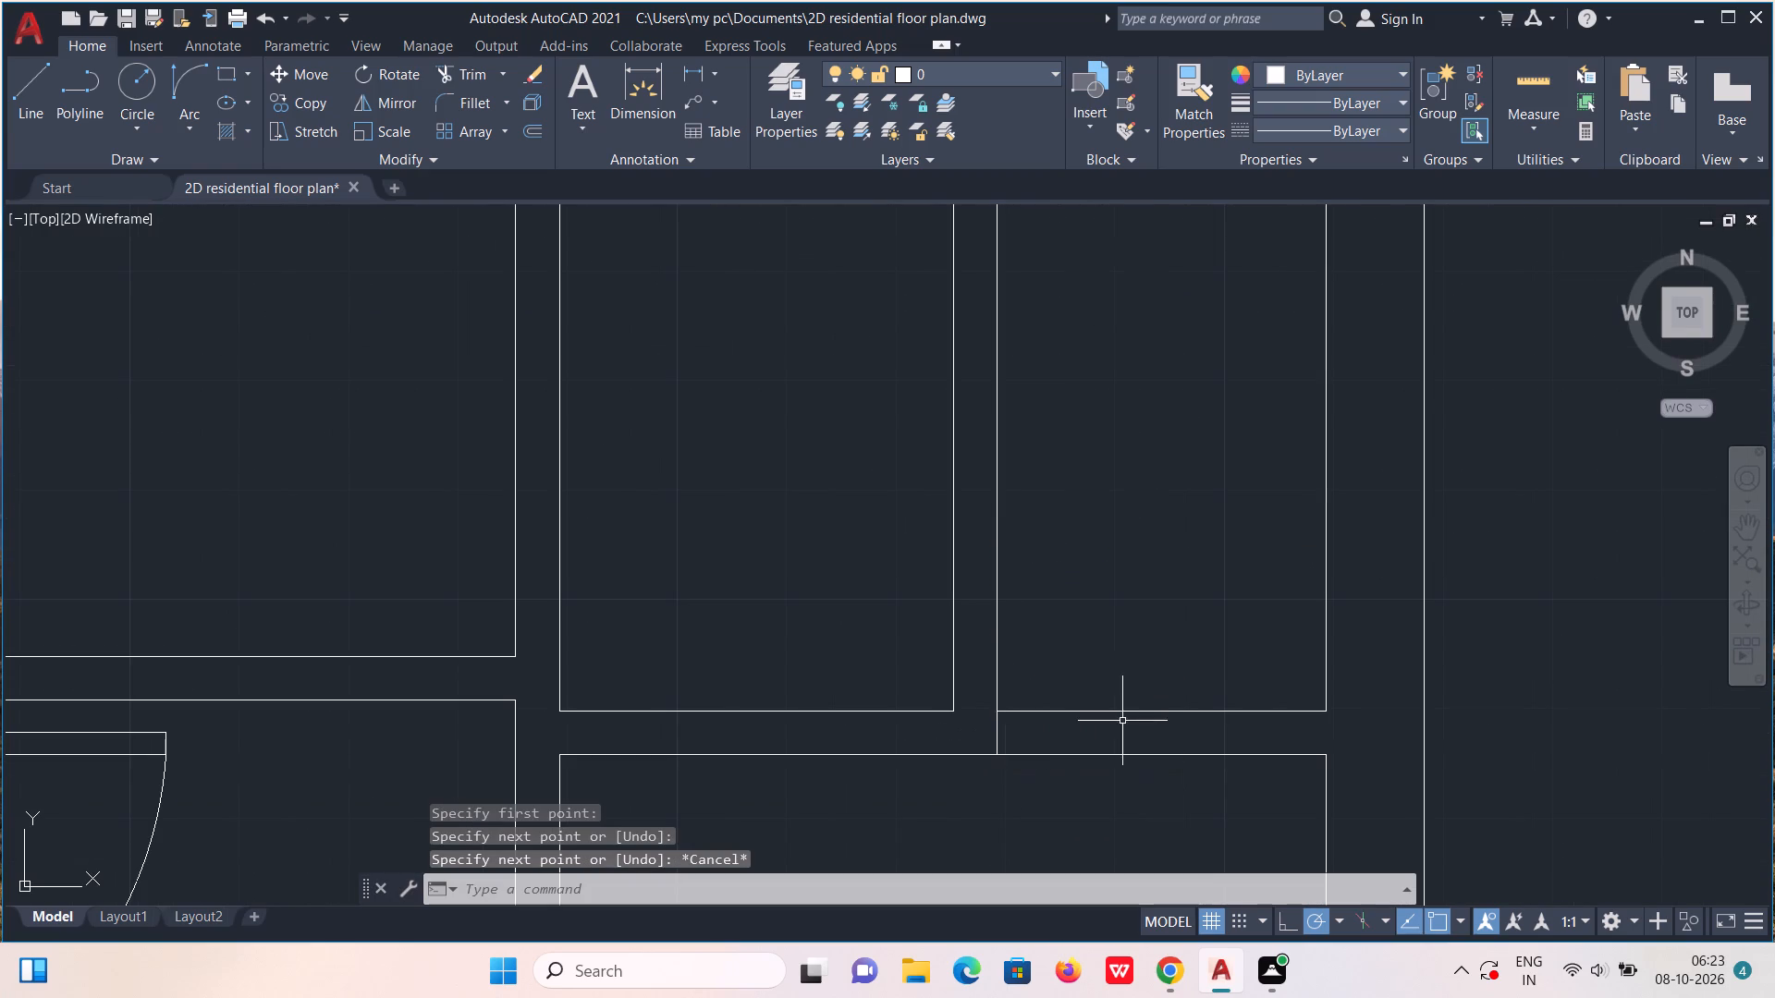
# Draw a line about 6" long south from that room's southeast corner along the exterior wall's inner face.
pyautogui.press('l')
pyautogui.press('Return')
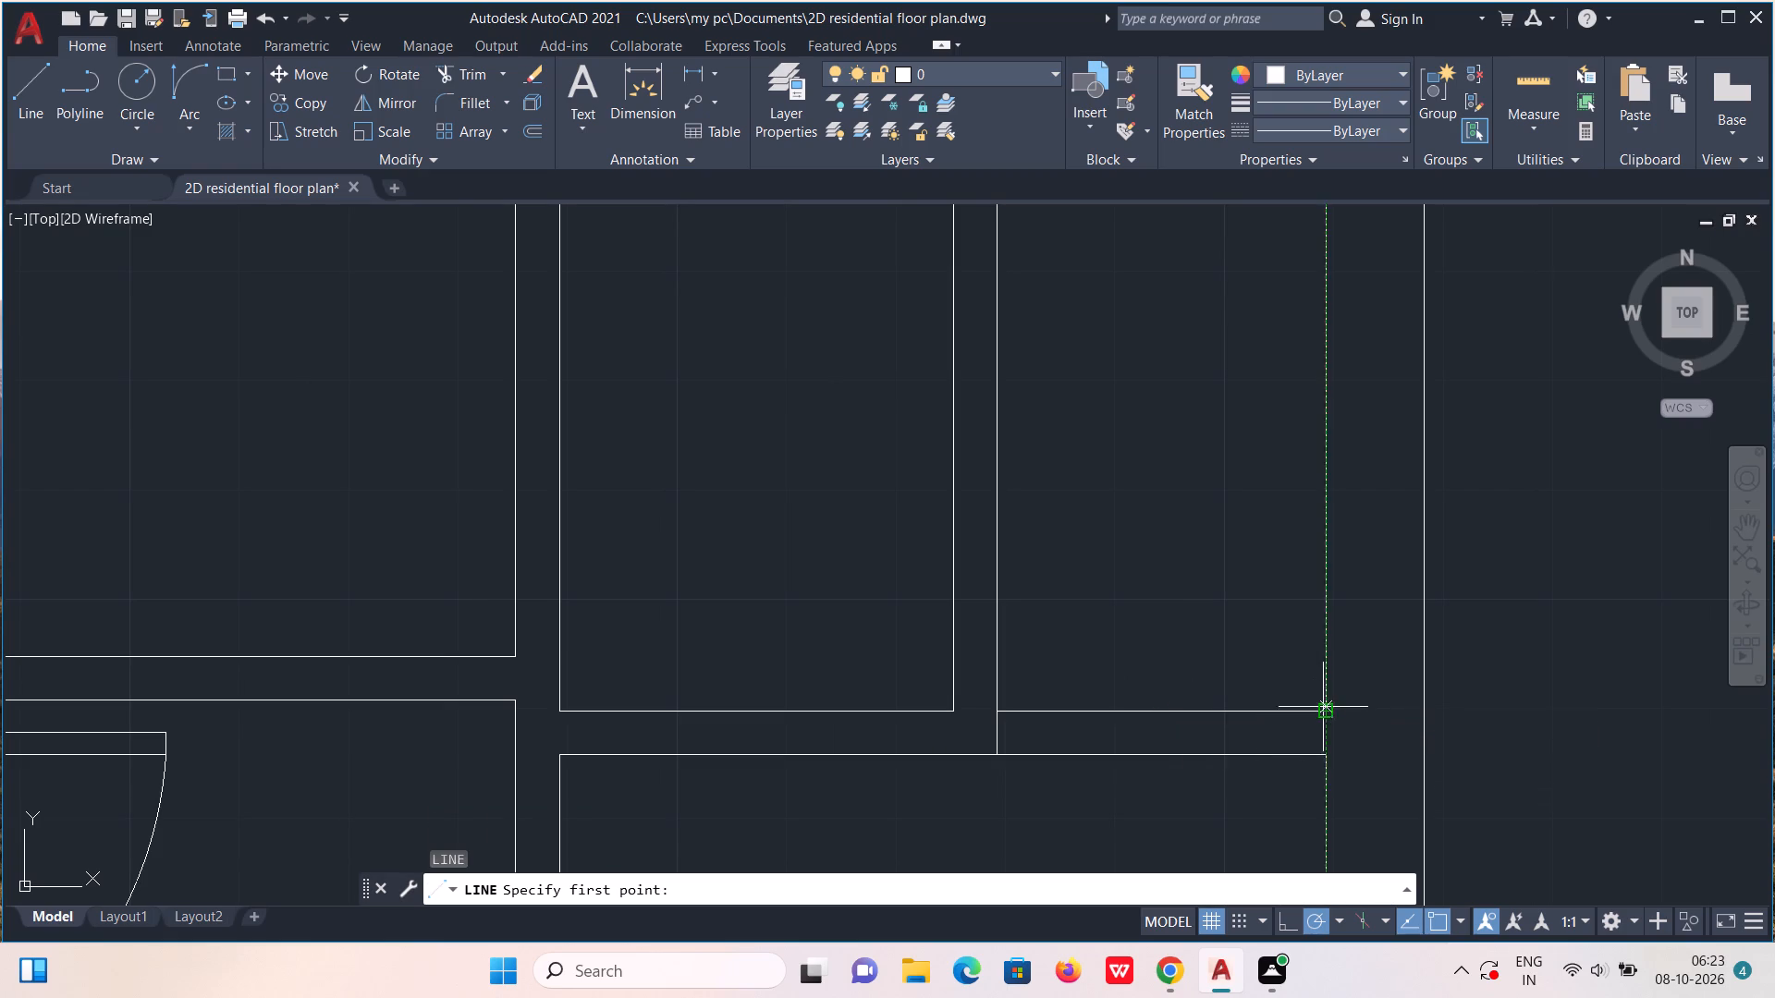
pyautogui.click(1323, 707)
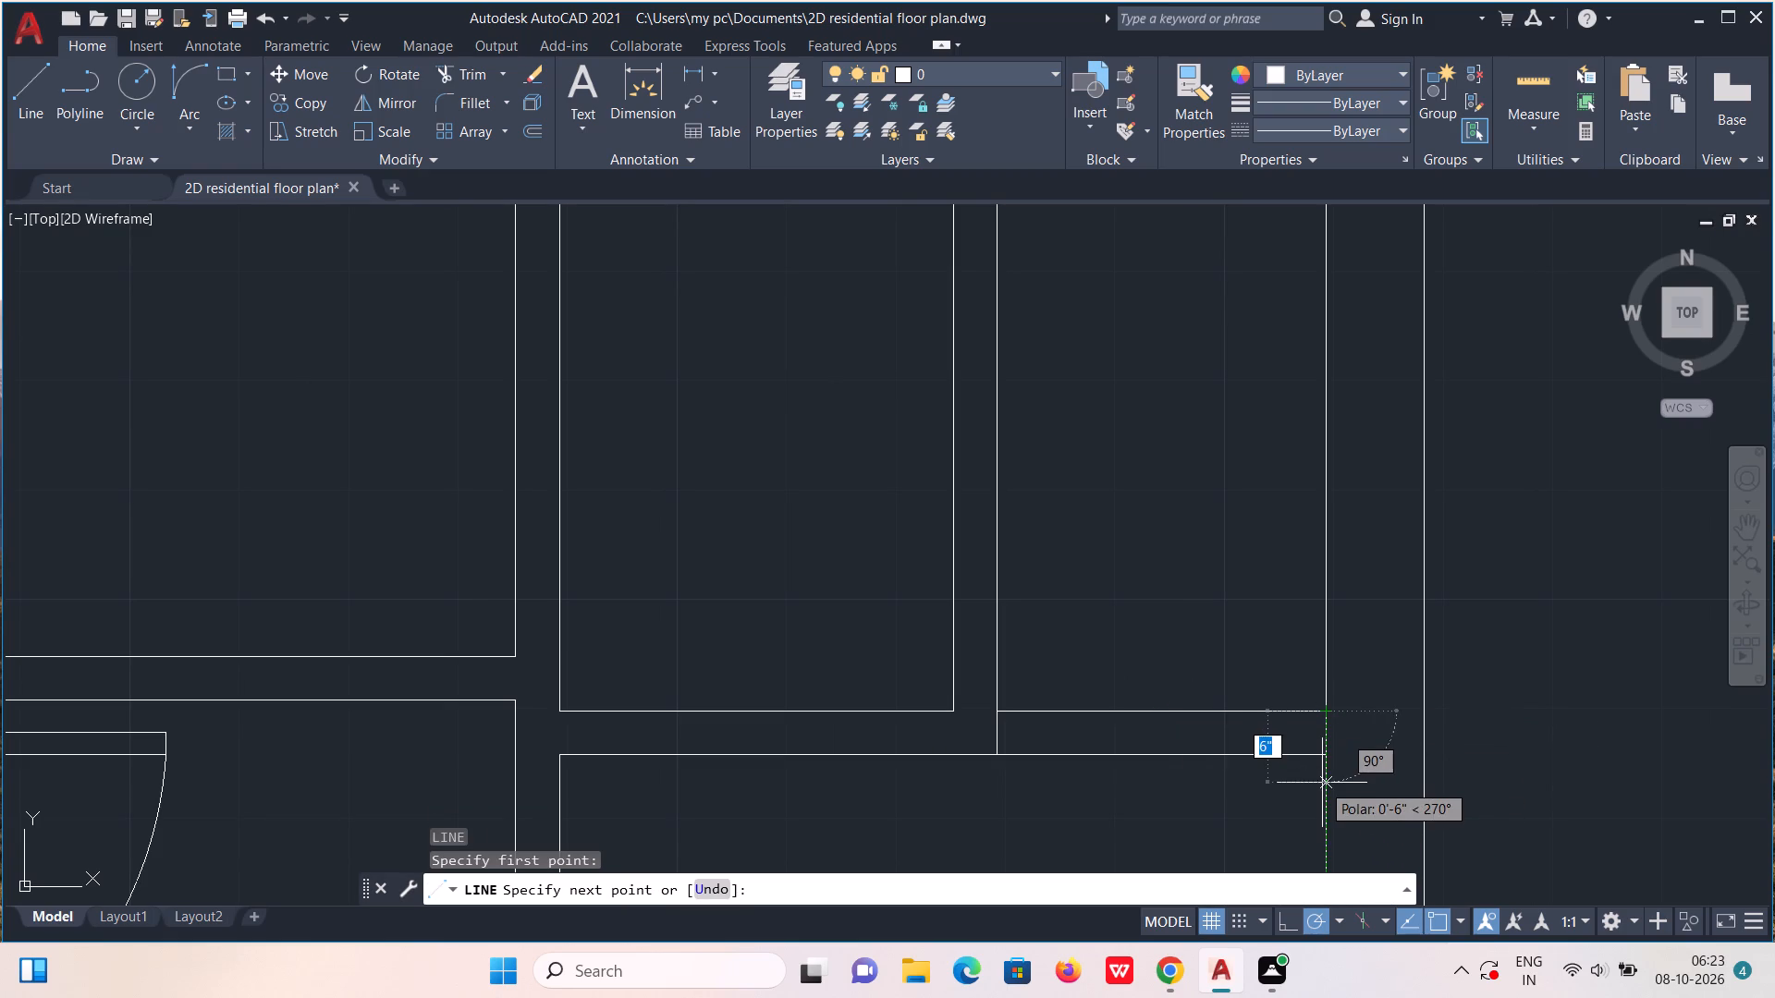
pyautogui.click(1326, 787)
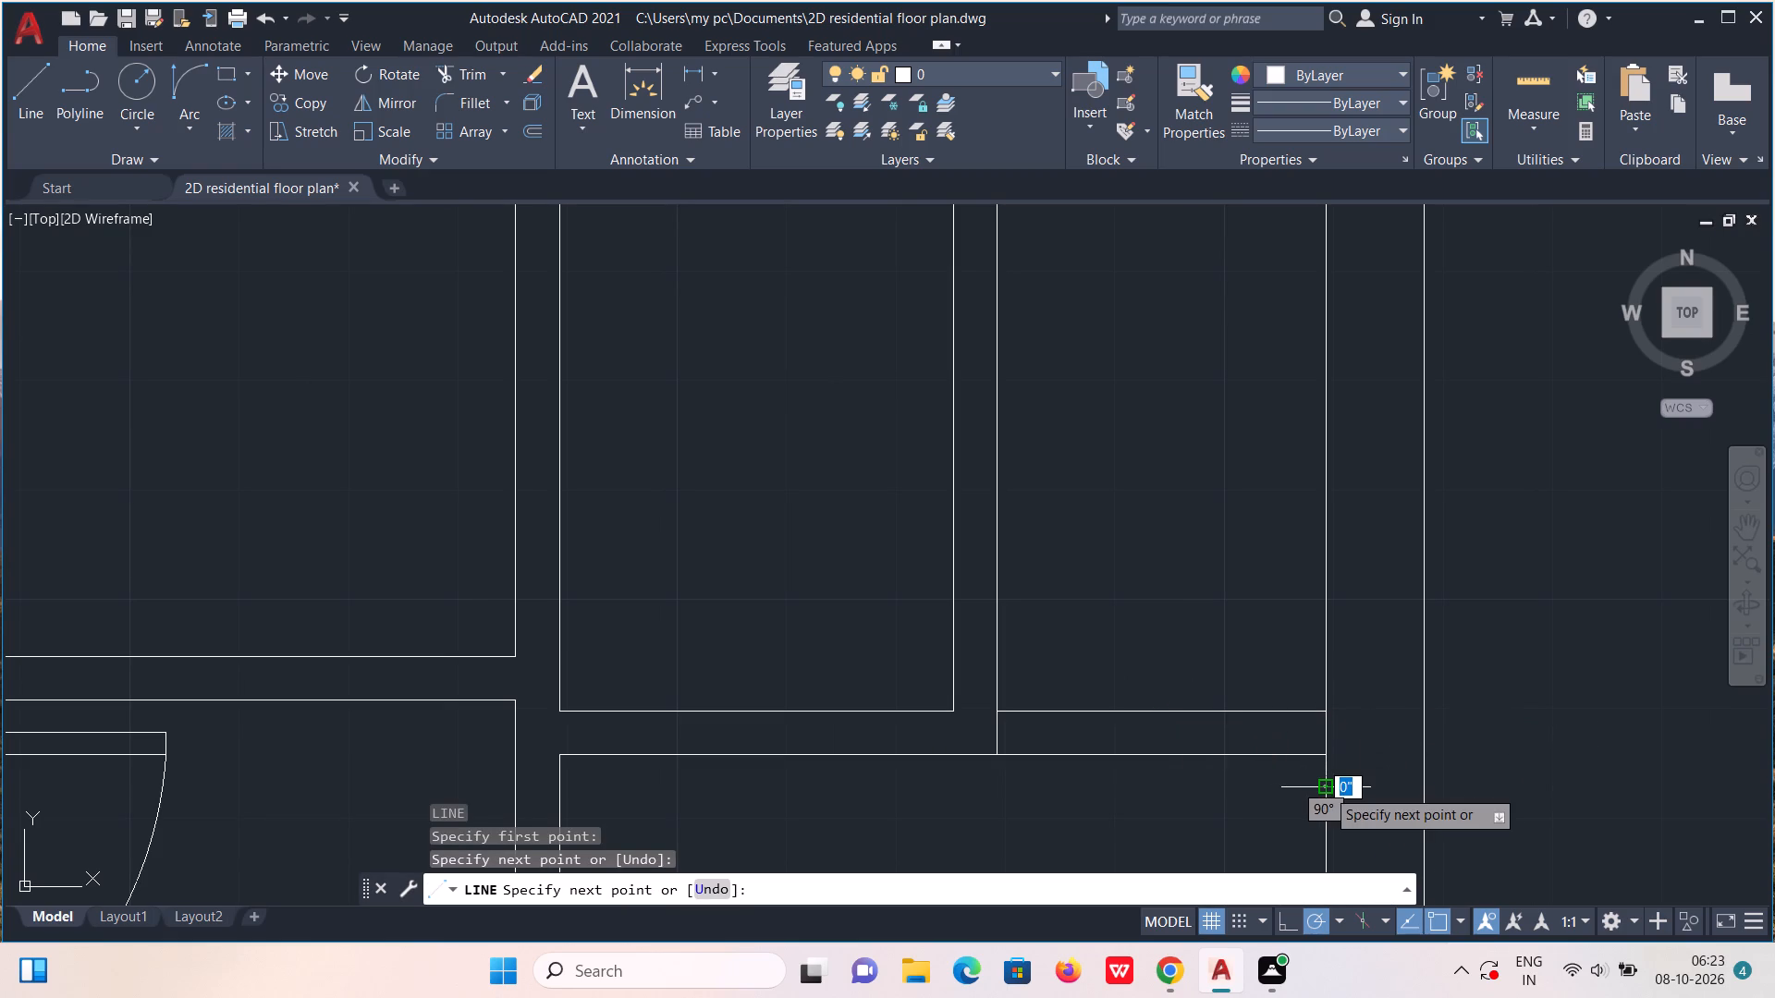
pyautogui.press('Escape')
# Trim both horizontal wall lines between the lower small east-side room and the southeast room to join the two spaces.
pyautogui.scroll(-3, 1326, 771)
pyautogui.moveTo(1219, 721); pyautogui.dragTo(1152, 496, button='middle')
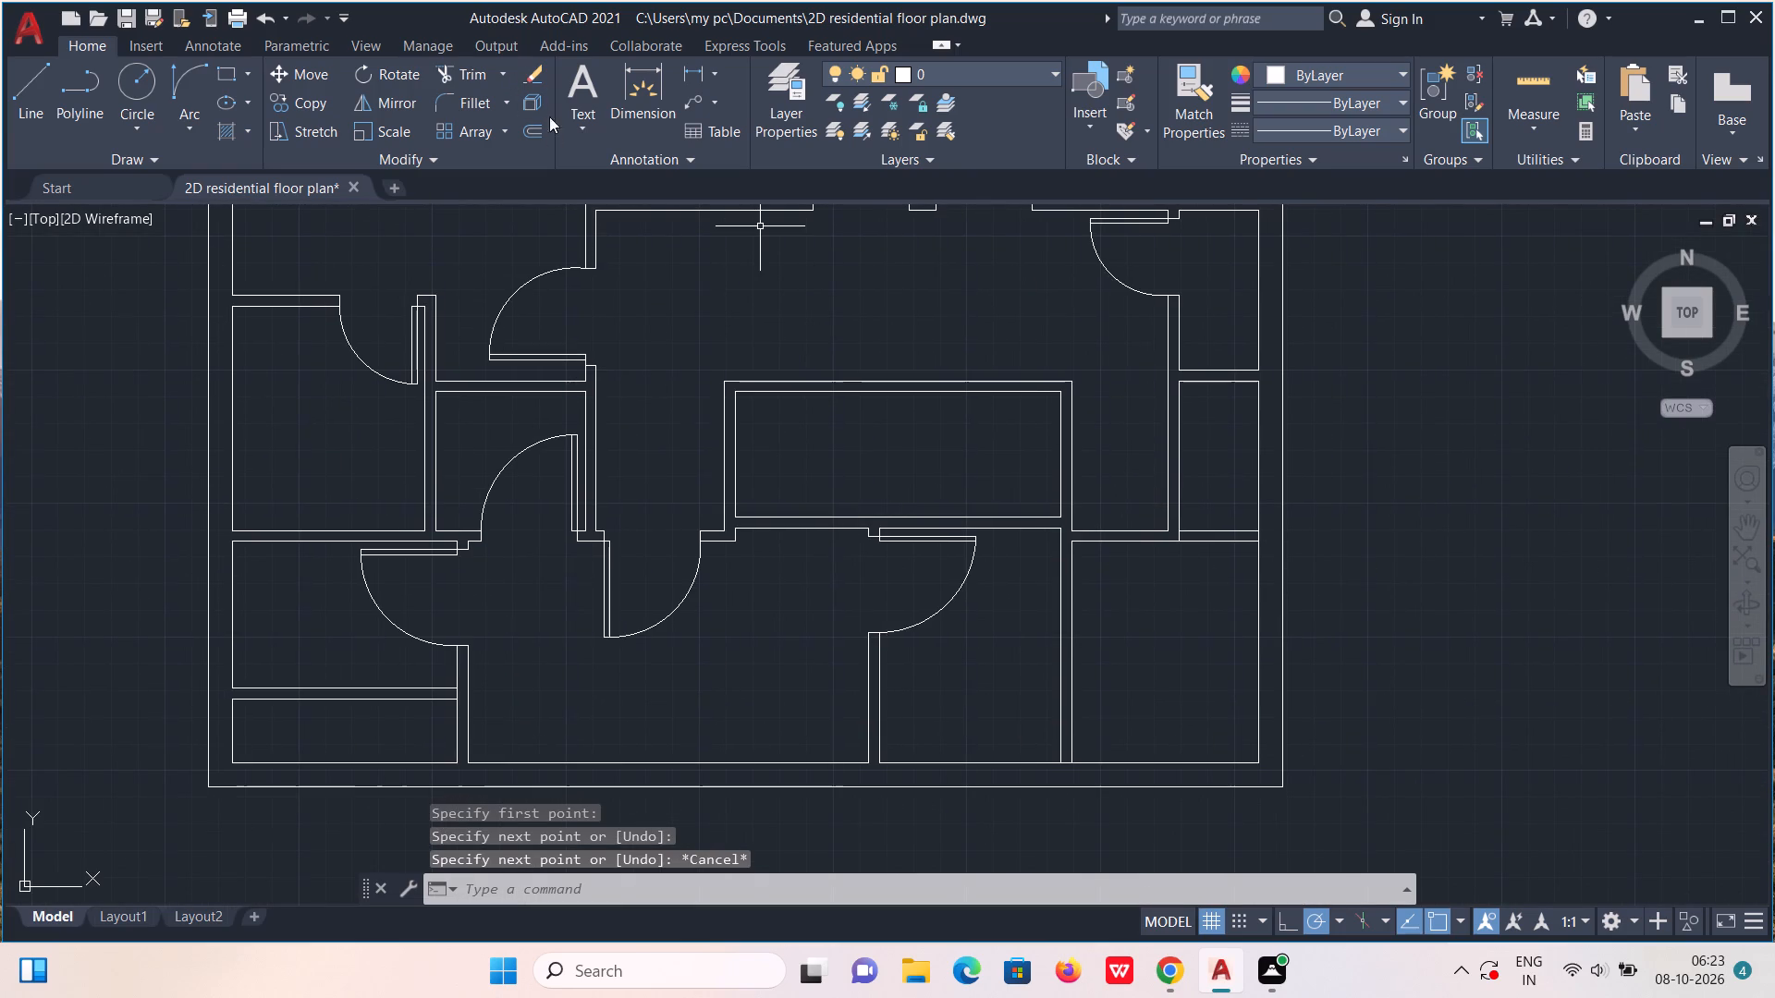
pyautogui.click(471, 79)
pyautogui.moveTo(1206, 510); pyautogui.dragTo(1215, 650)
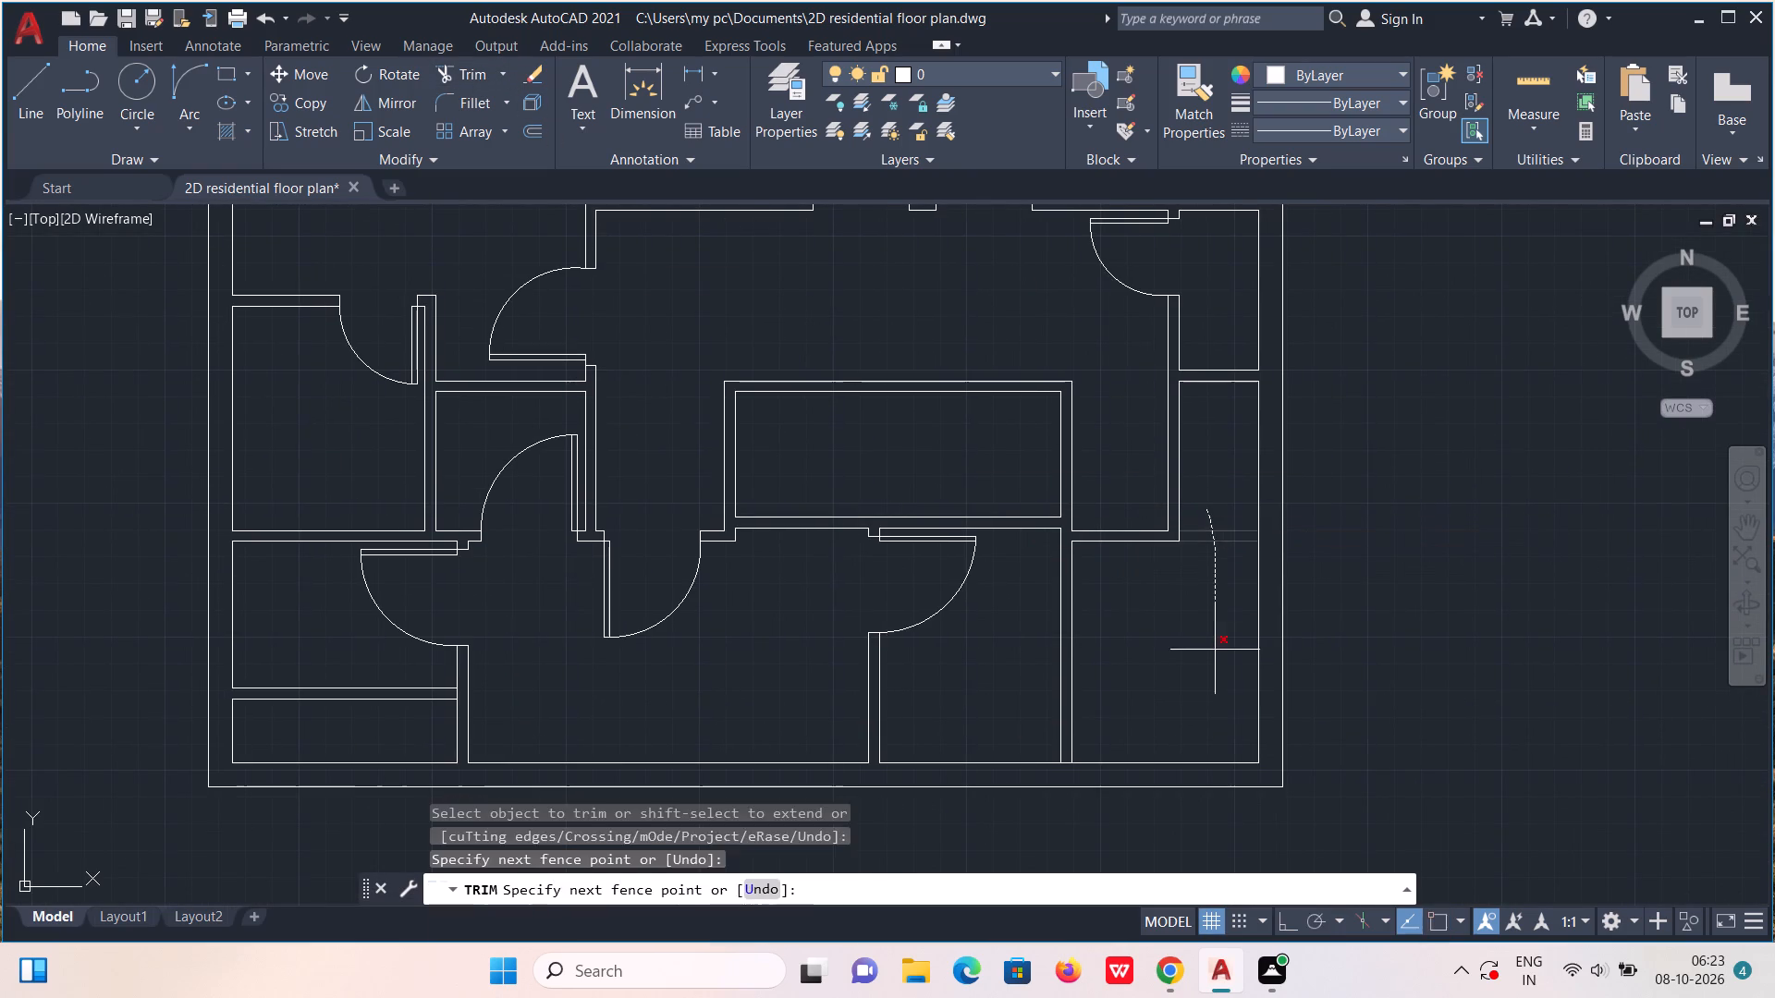
pyautogui.moveTo(1215, 650); pyautogui.dragTo(1214, 650)
pyautogui.scroll(1, 1165, 632)
pyautogui.moveTo(1103, 582); pyautogui.dragTo(963, 477, button='middle')
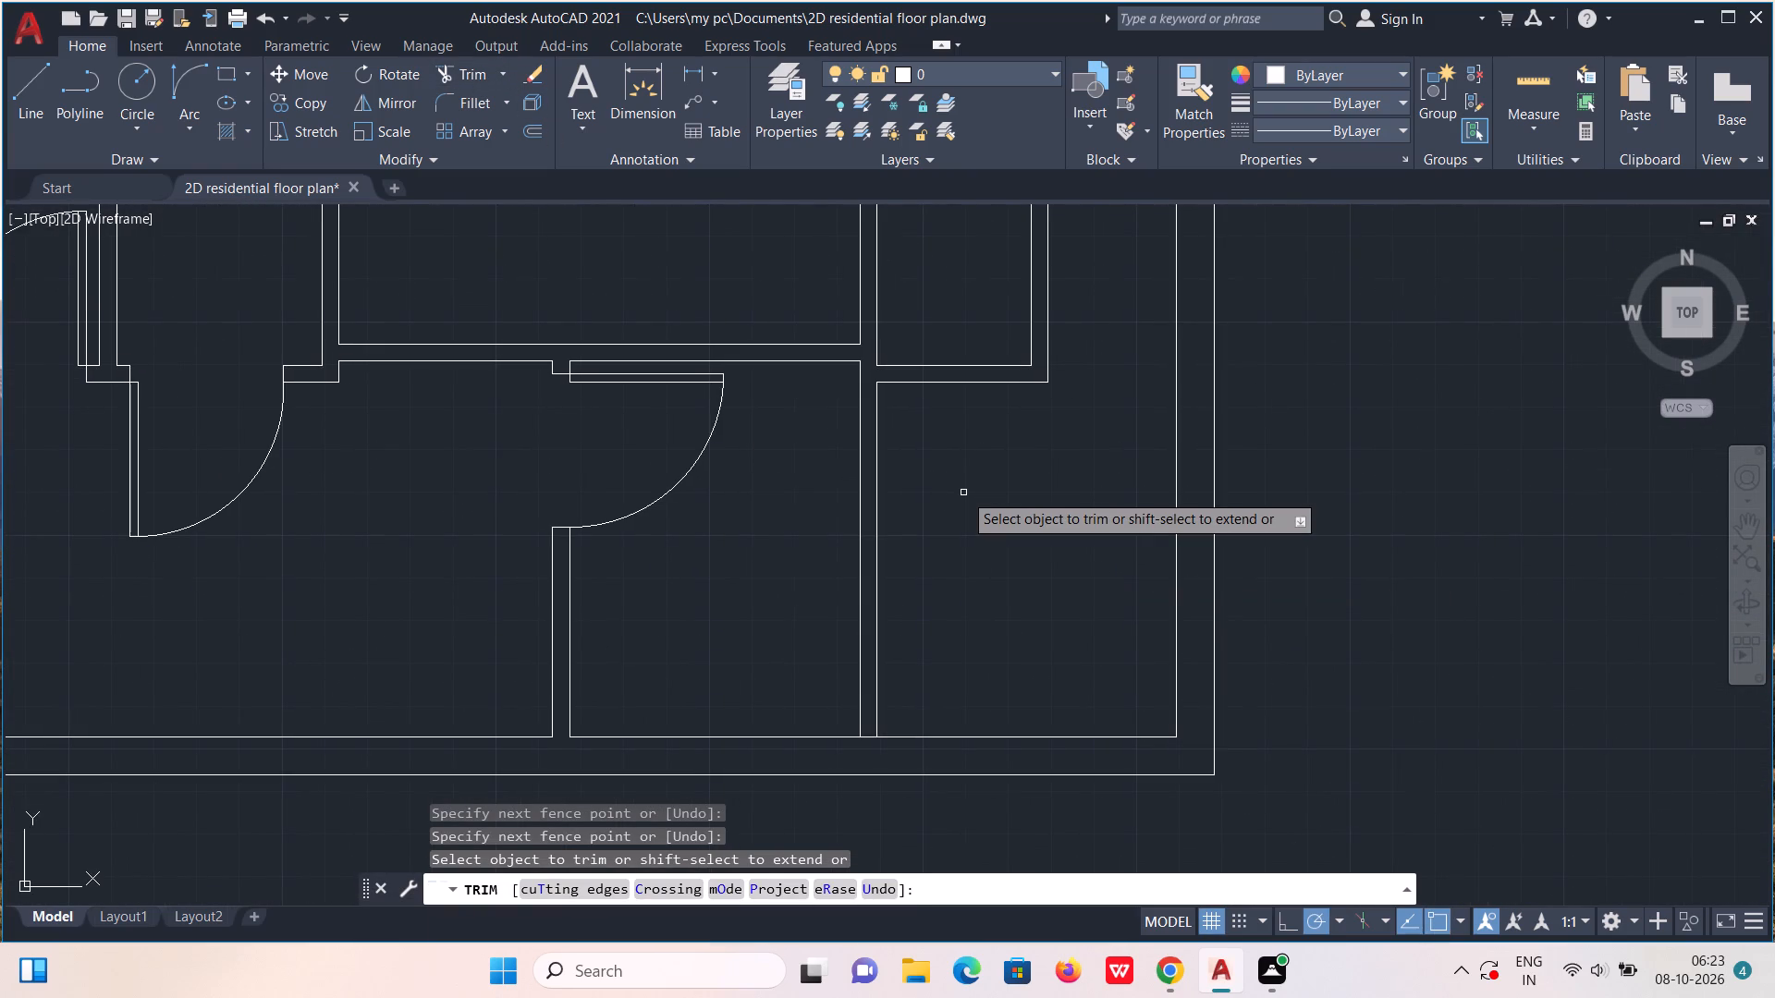
pyautogui.press('Escape')
# Draw a line across the remaining horizontal wall, continuing the vertical partition's west face south to the wall's south line.
pyautogui.moveTo(1038, 330); pyautogui.dragTo(1046, 531, button='middle')
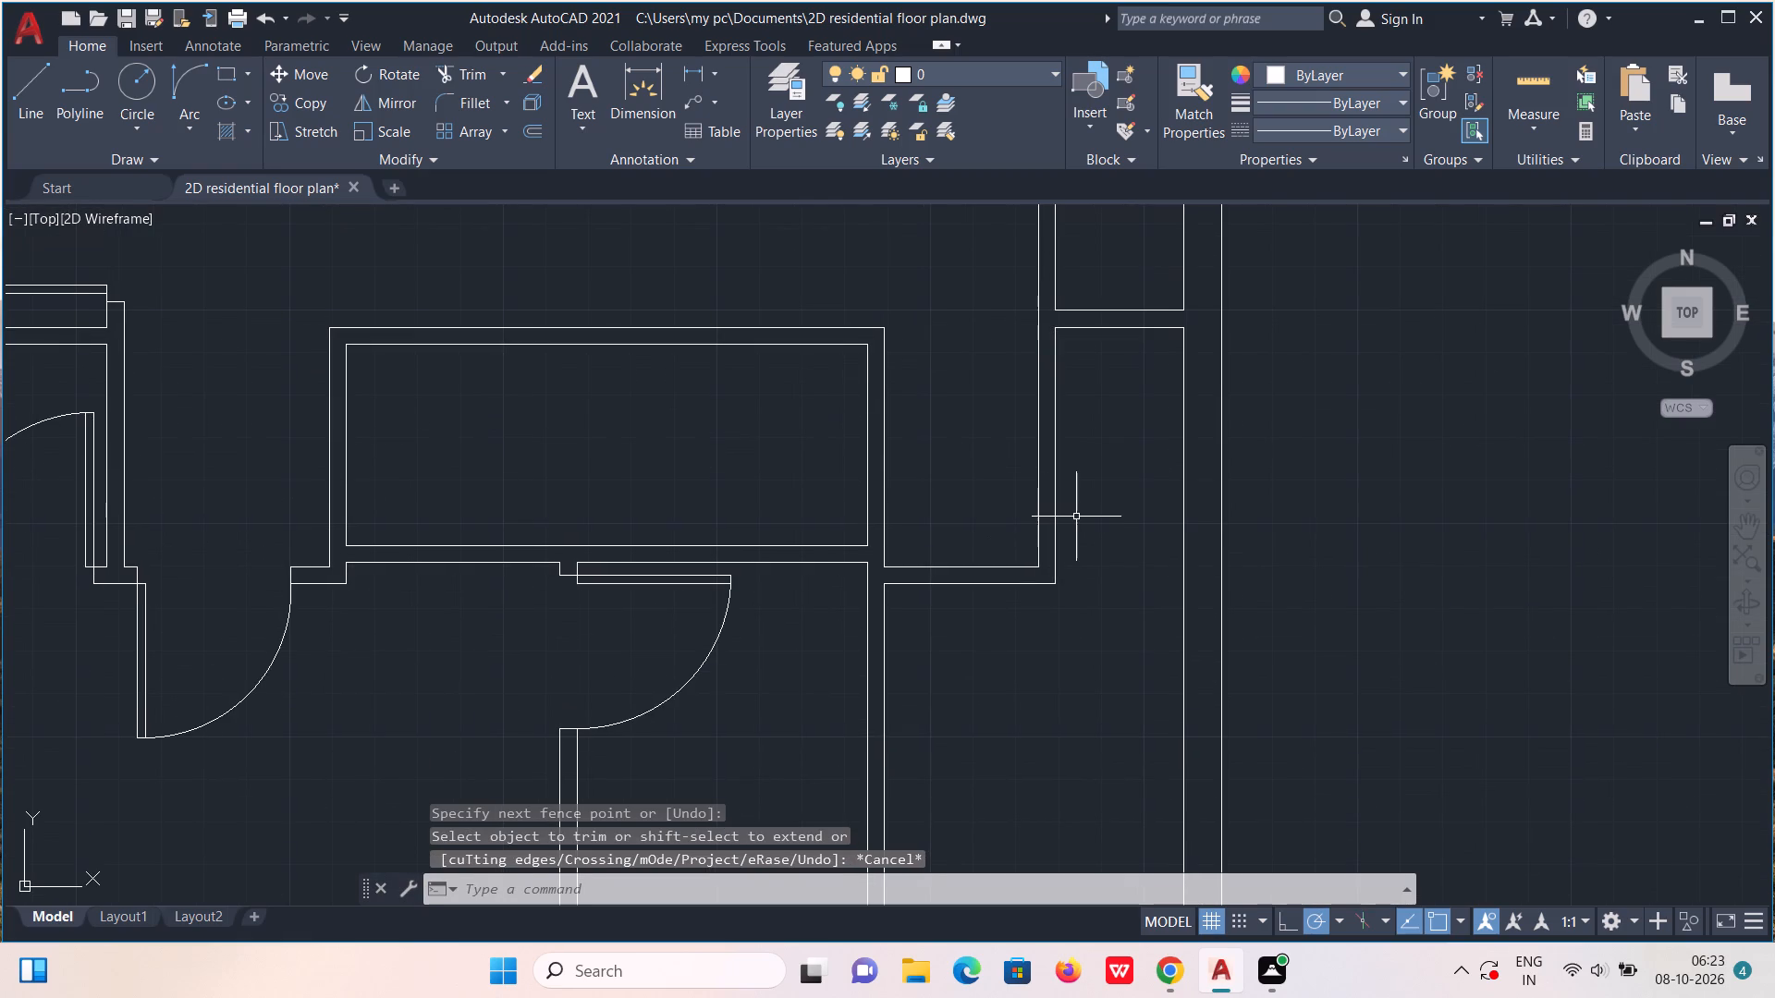
pyautogui.press('l')
pyautogui.press('Return')
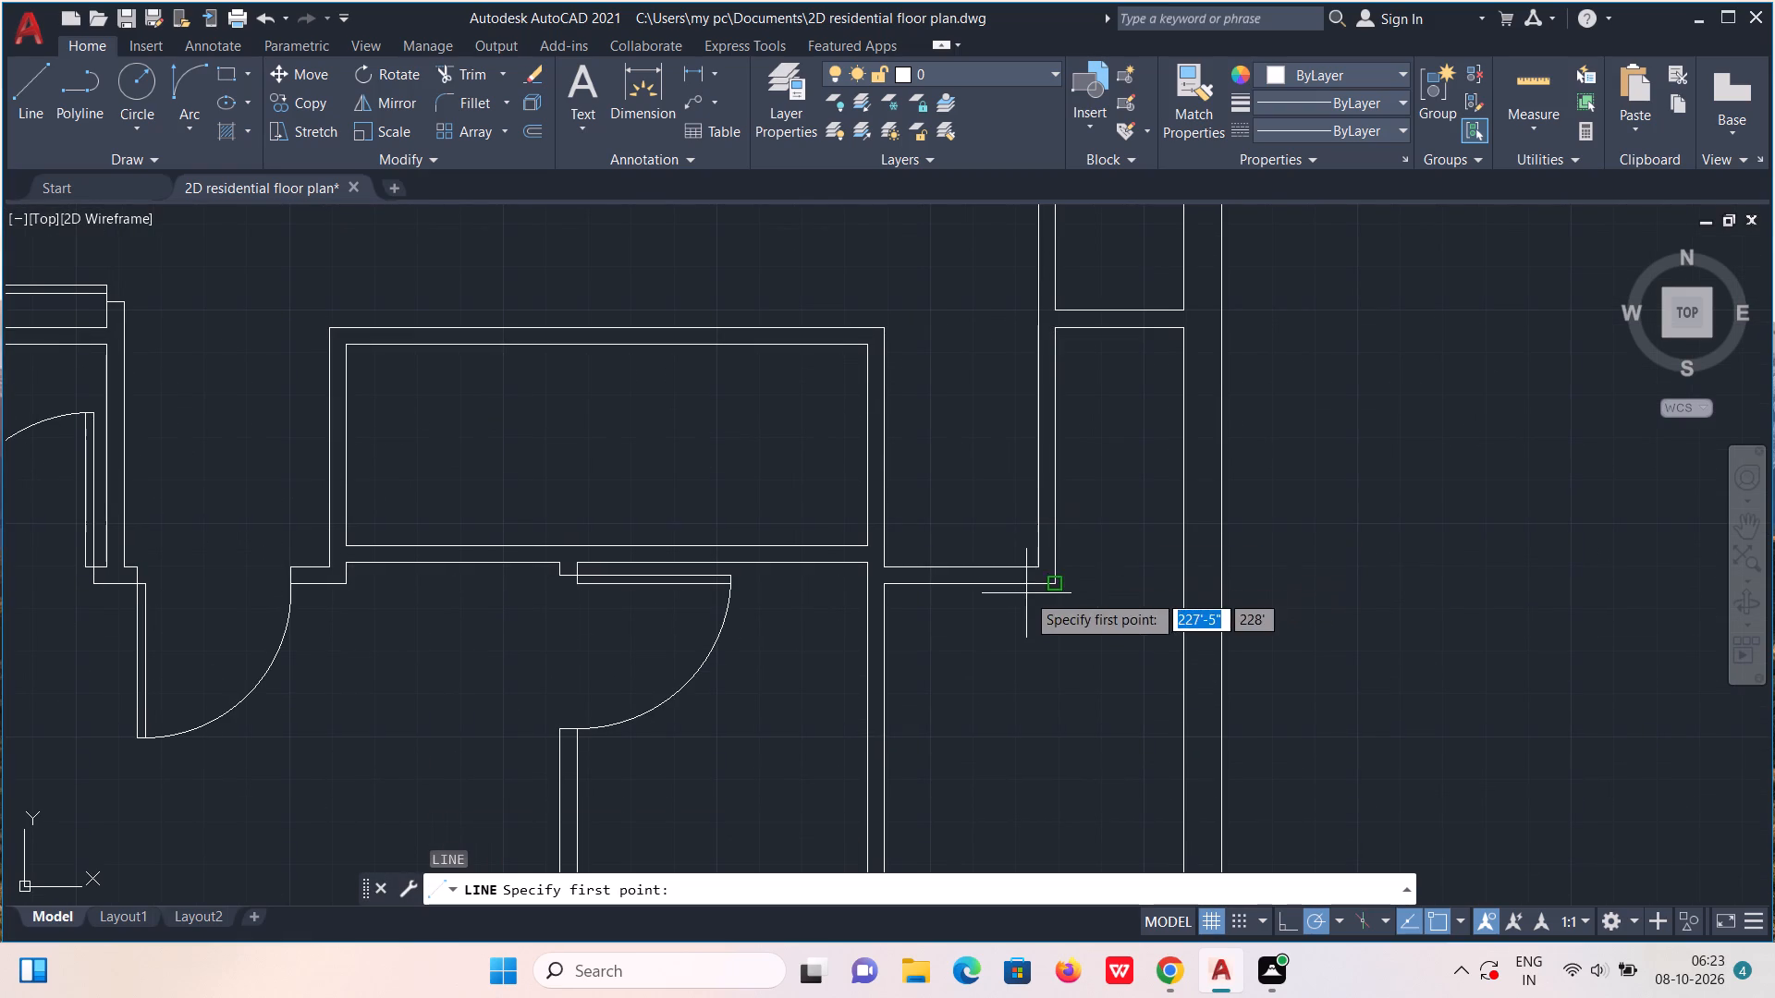
pyautogui.scroll(3, 1037, 559)
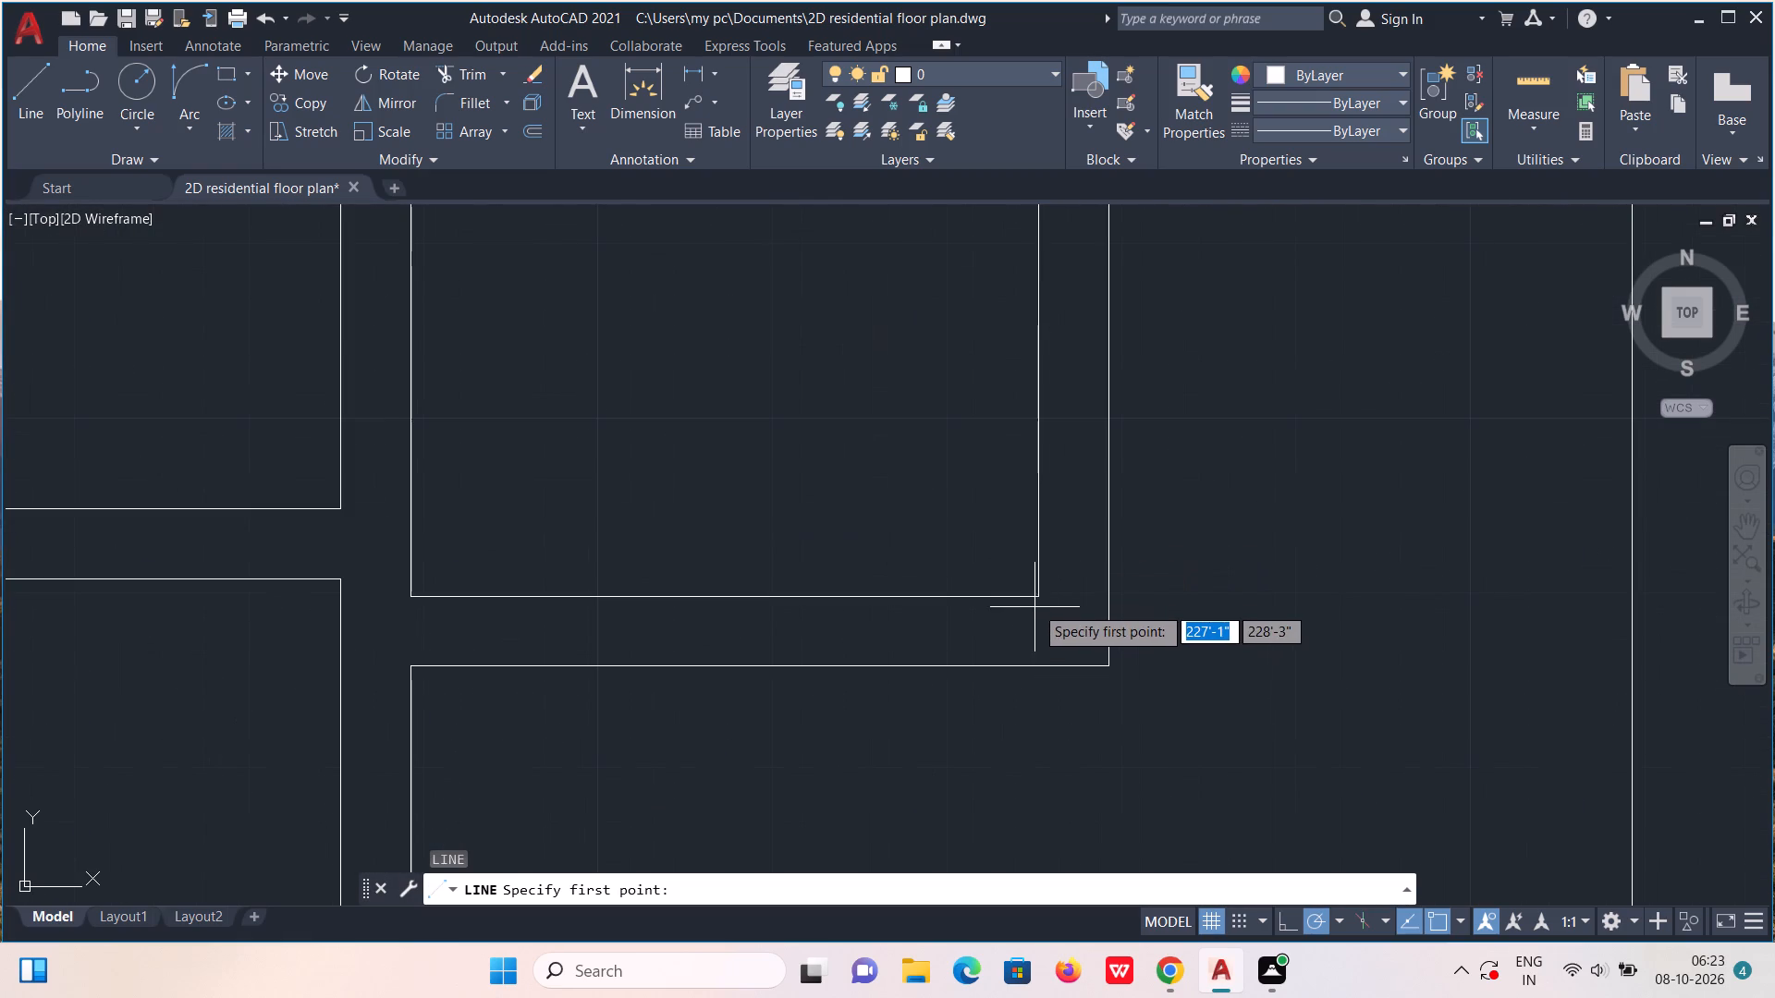
pyautogui.click(1037, 597)
pyautogui.click(1047, 671)
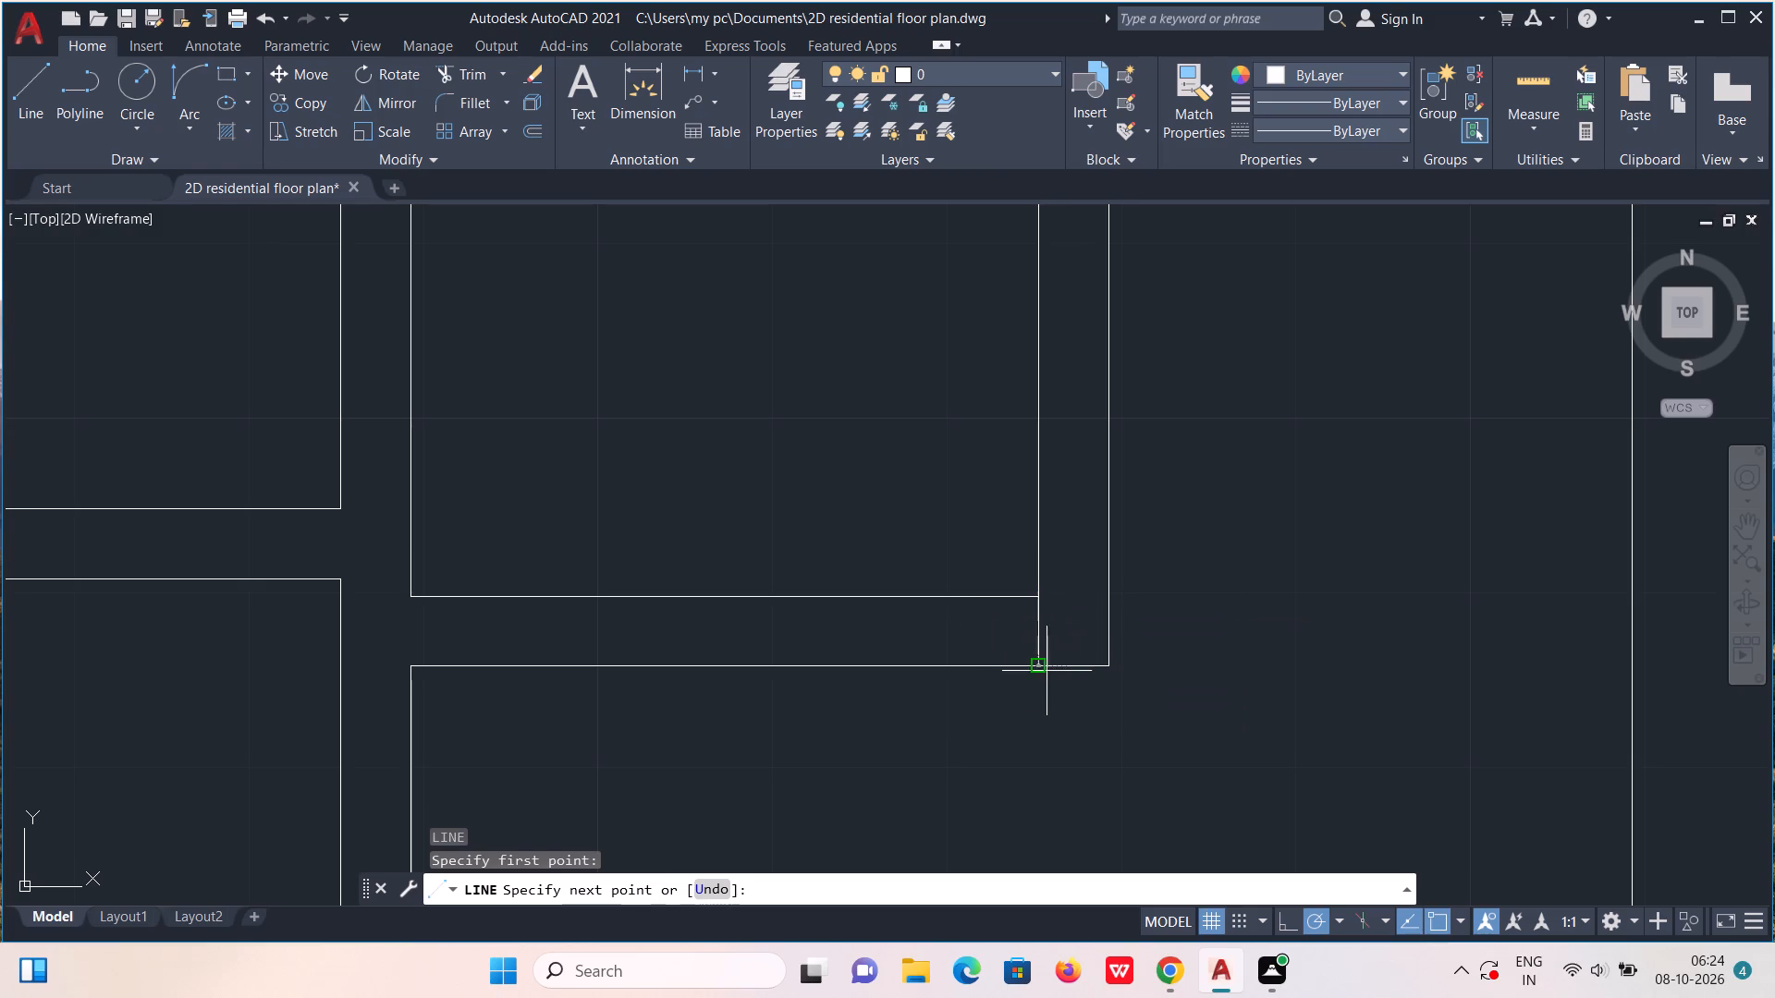
pyautogui.press('Escape')
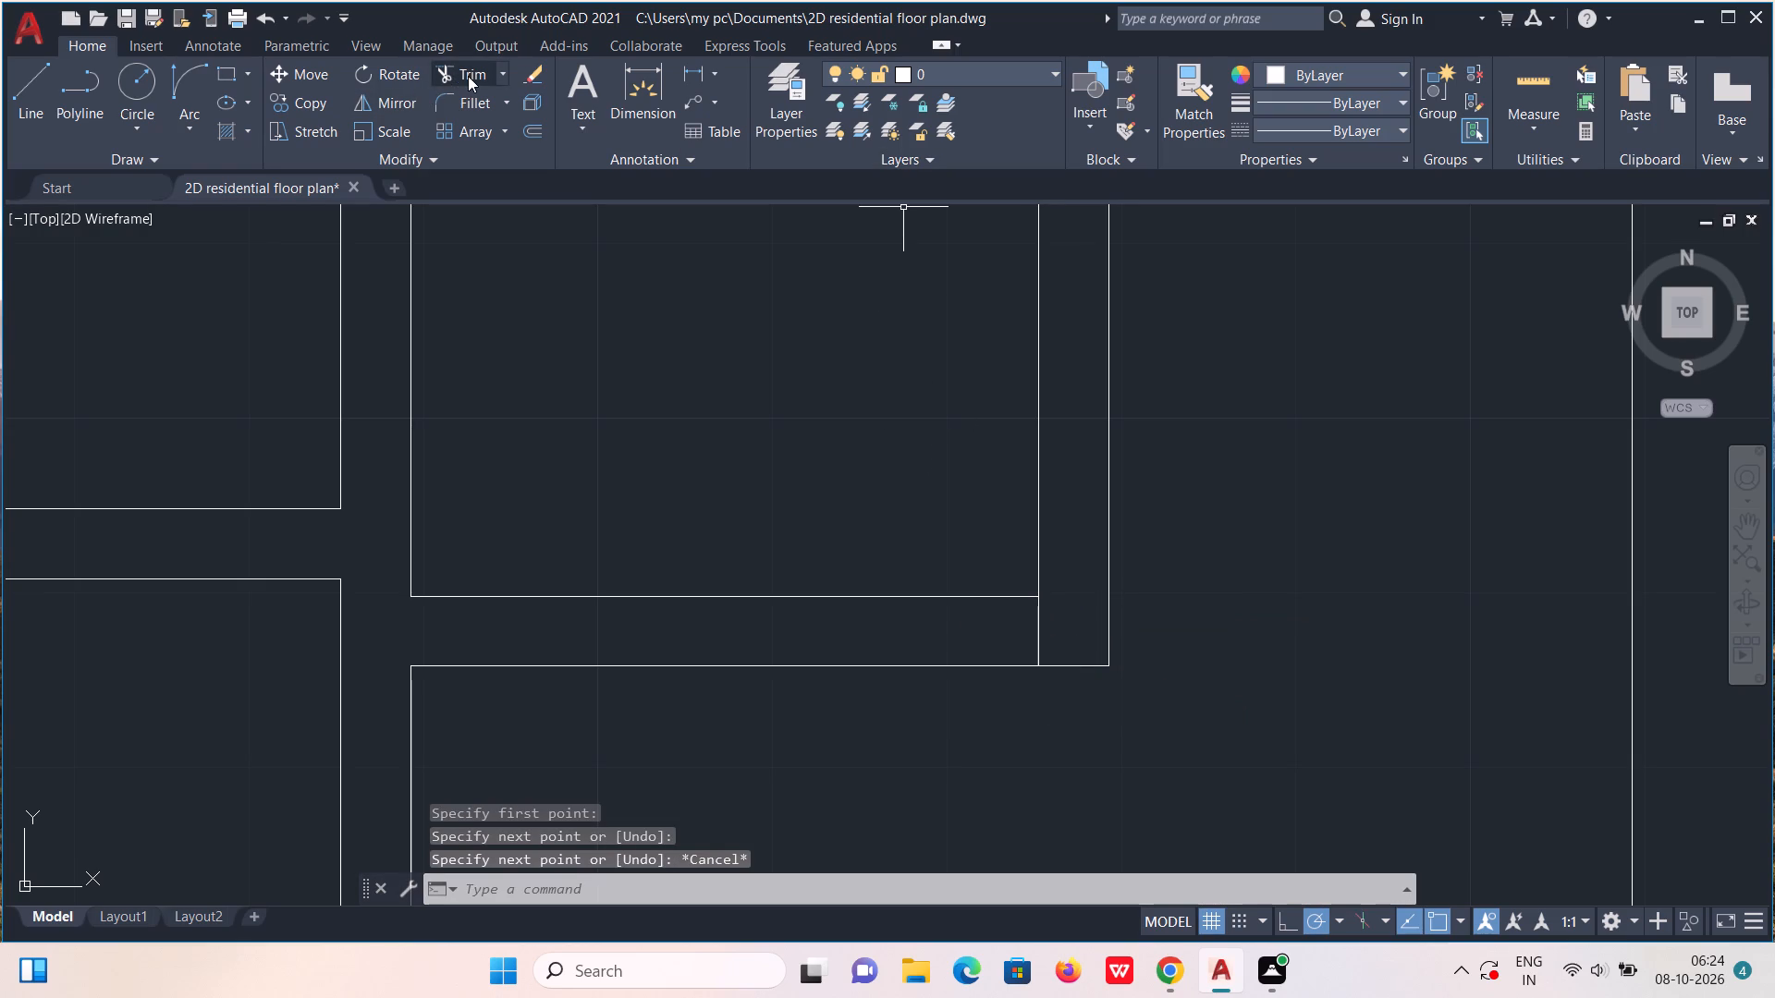
# Draw a 4" line south across the horizontal wall, continuing the east face of the passage's west wall.
pyautogui.press('l')
pyautogui.press('Return')
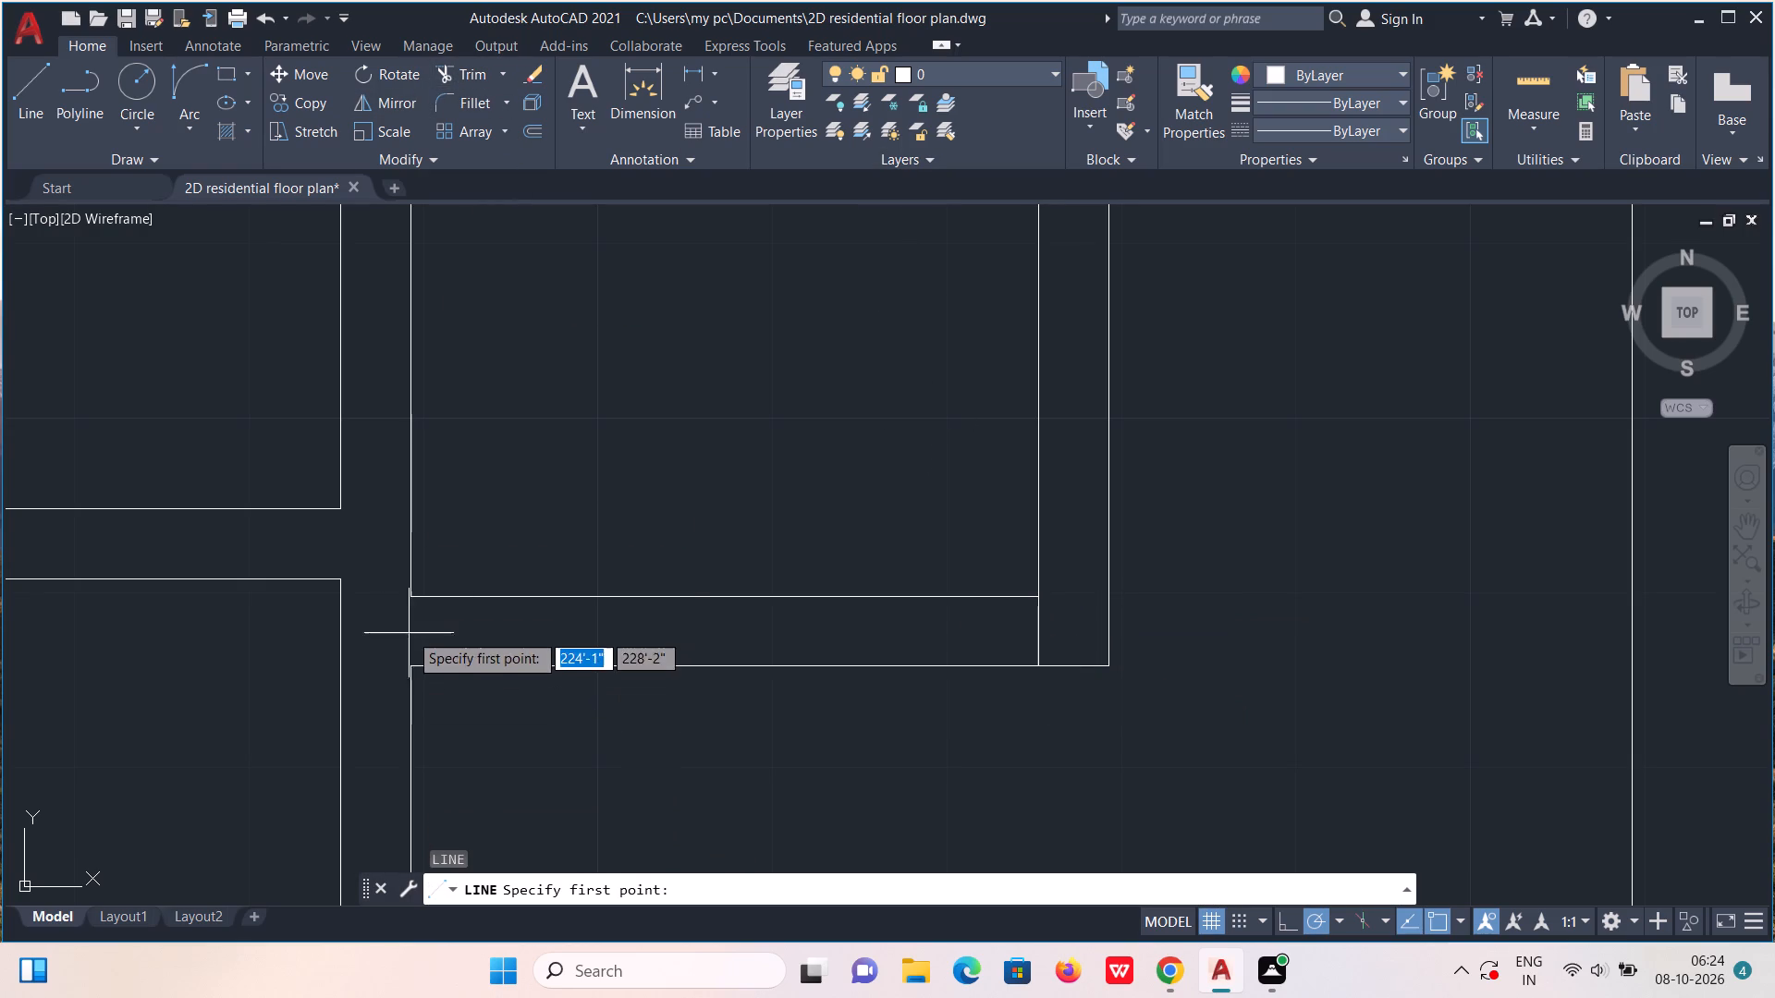
pyautogui.click(413, 600)
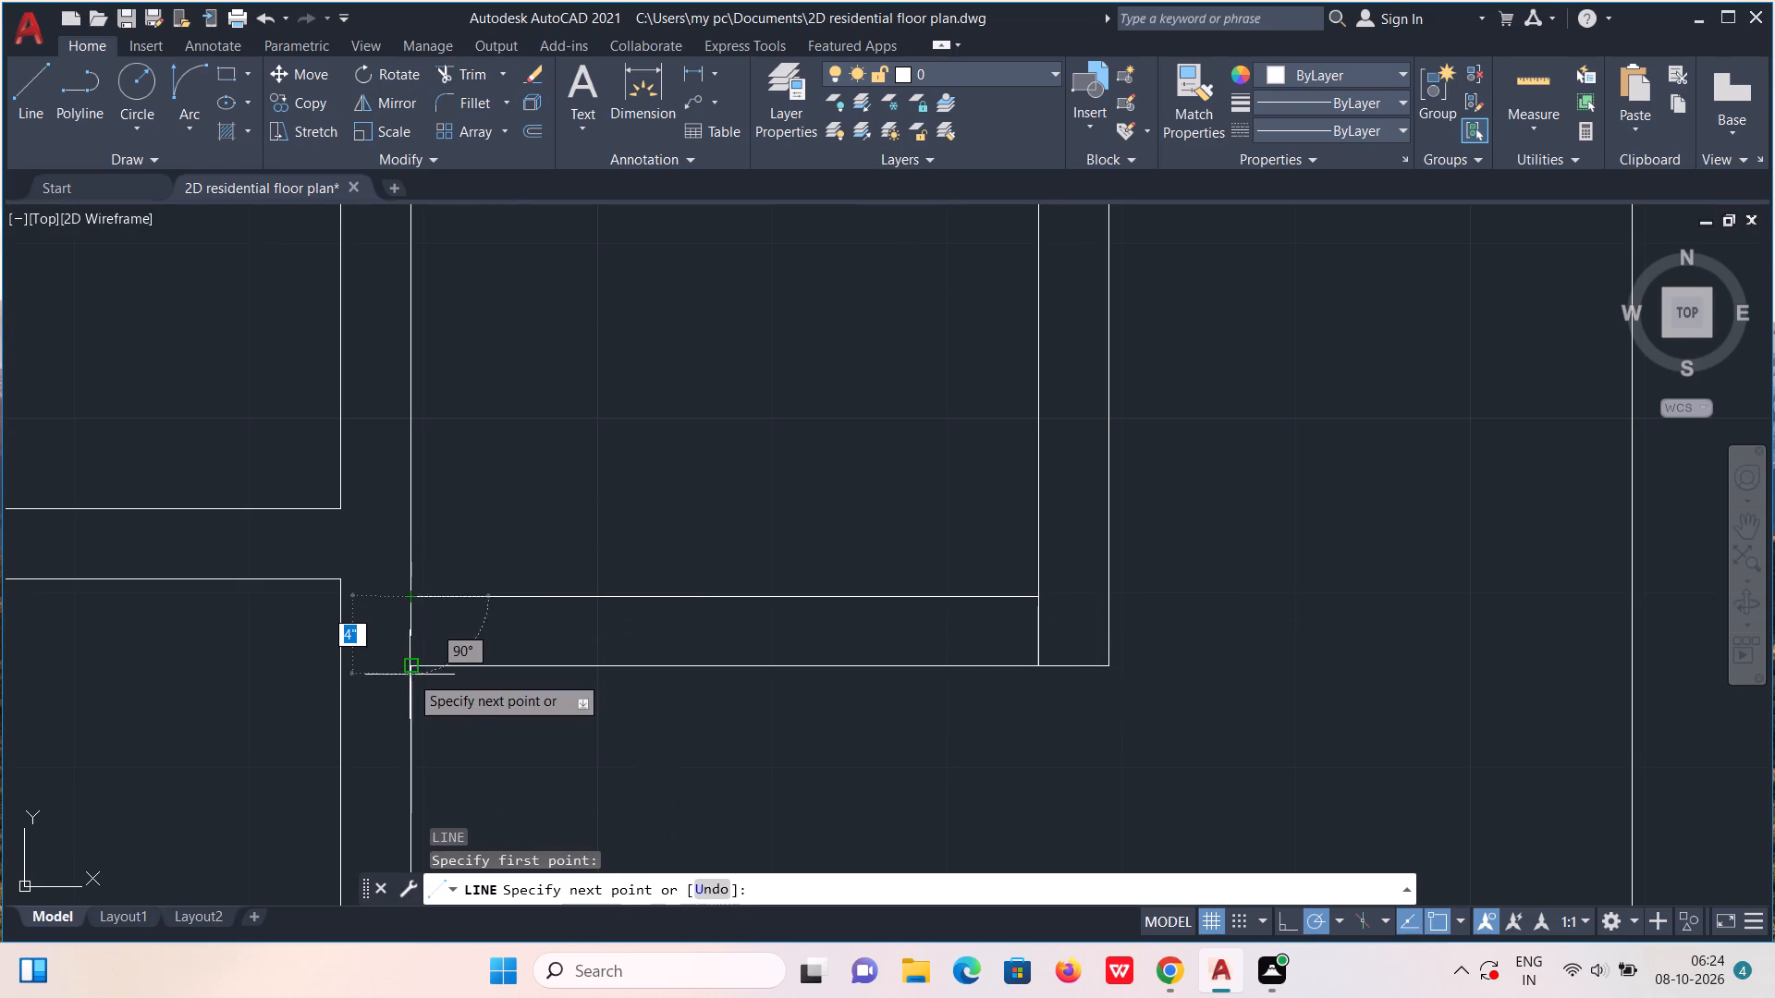
pyautogui.click(408, 676)
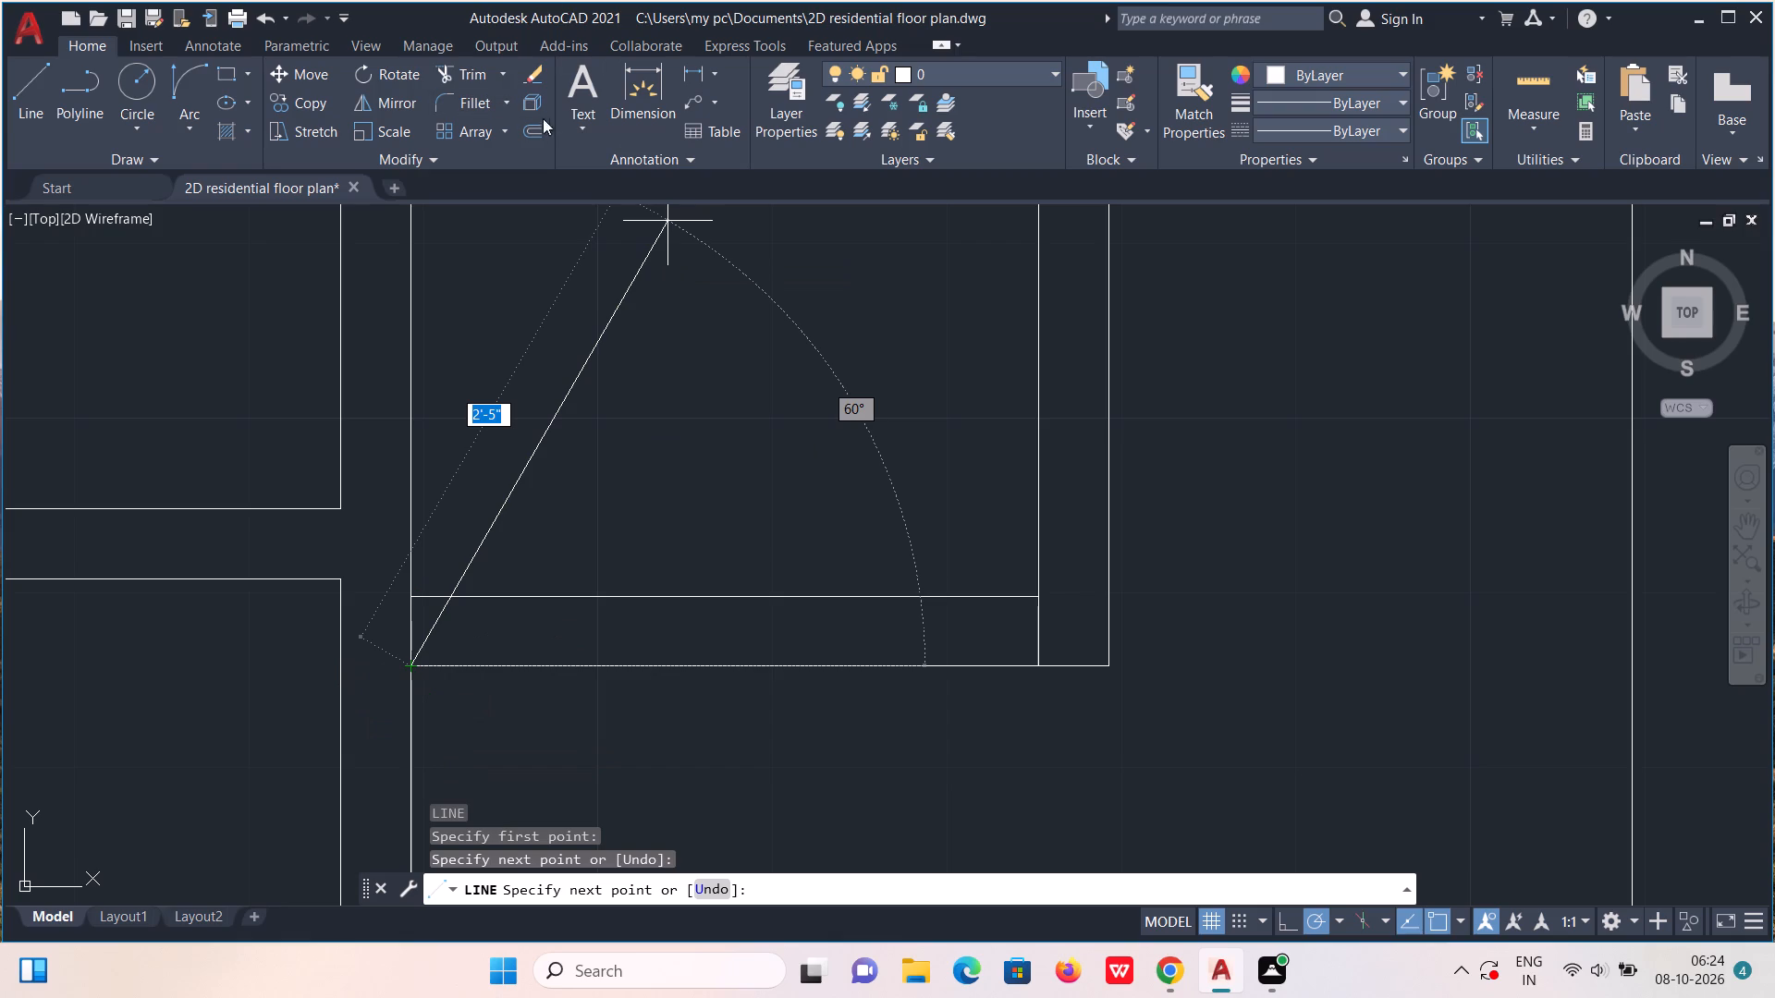
# Trim both horizontal wall lines across the passage to open it into the southeast room.
pyautogui.click(485, 79)
pyautogui.moveTo(712, 363); pyautogui.dragTo(745, 708)
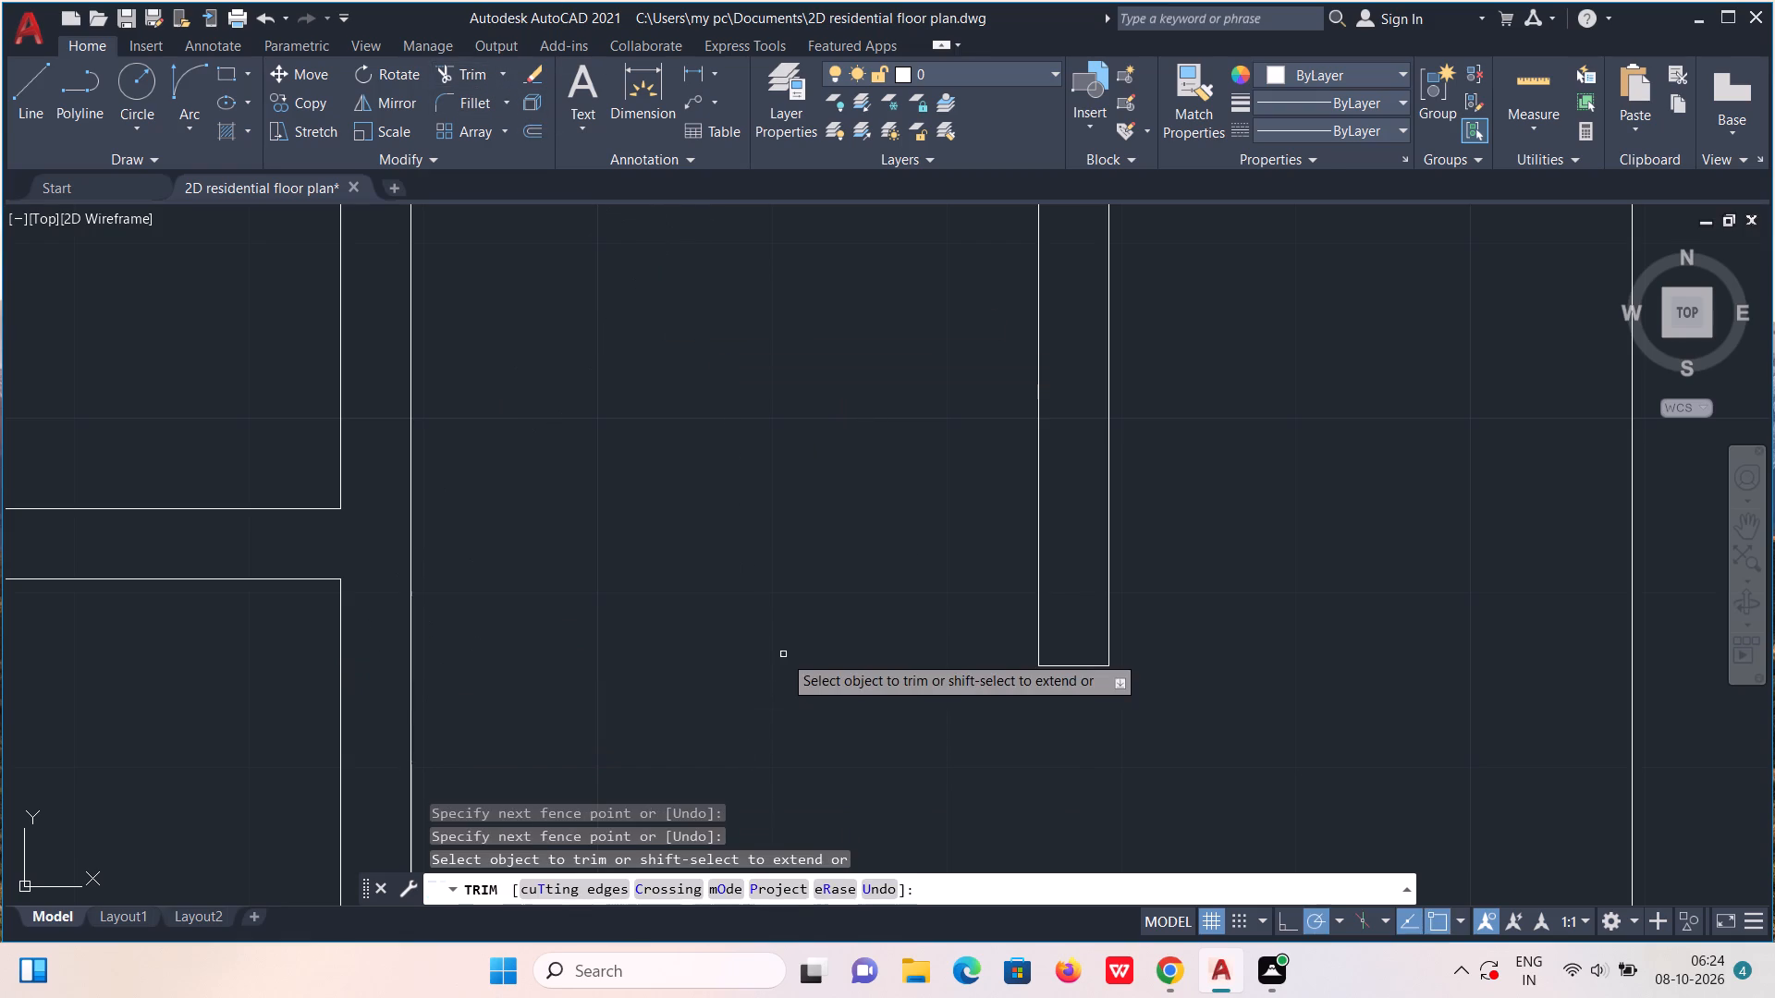
pyautogui.scroll(-2, 807, 651)
pyautogui.press('Escape')
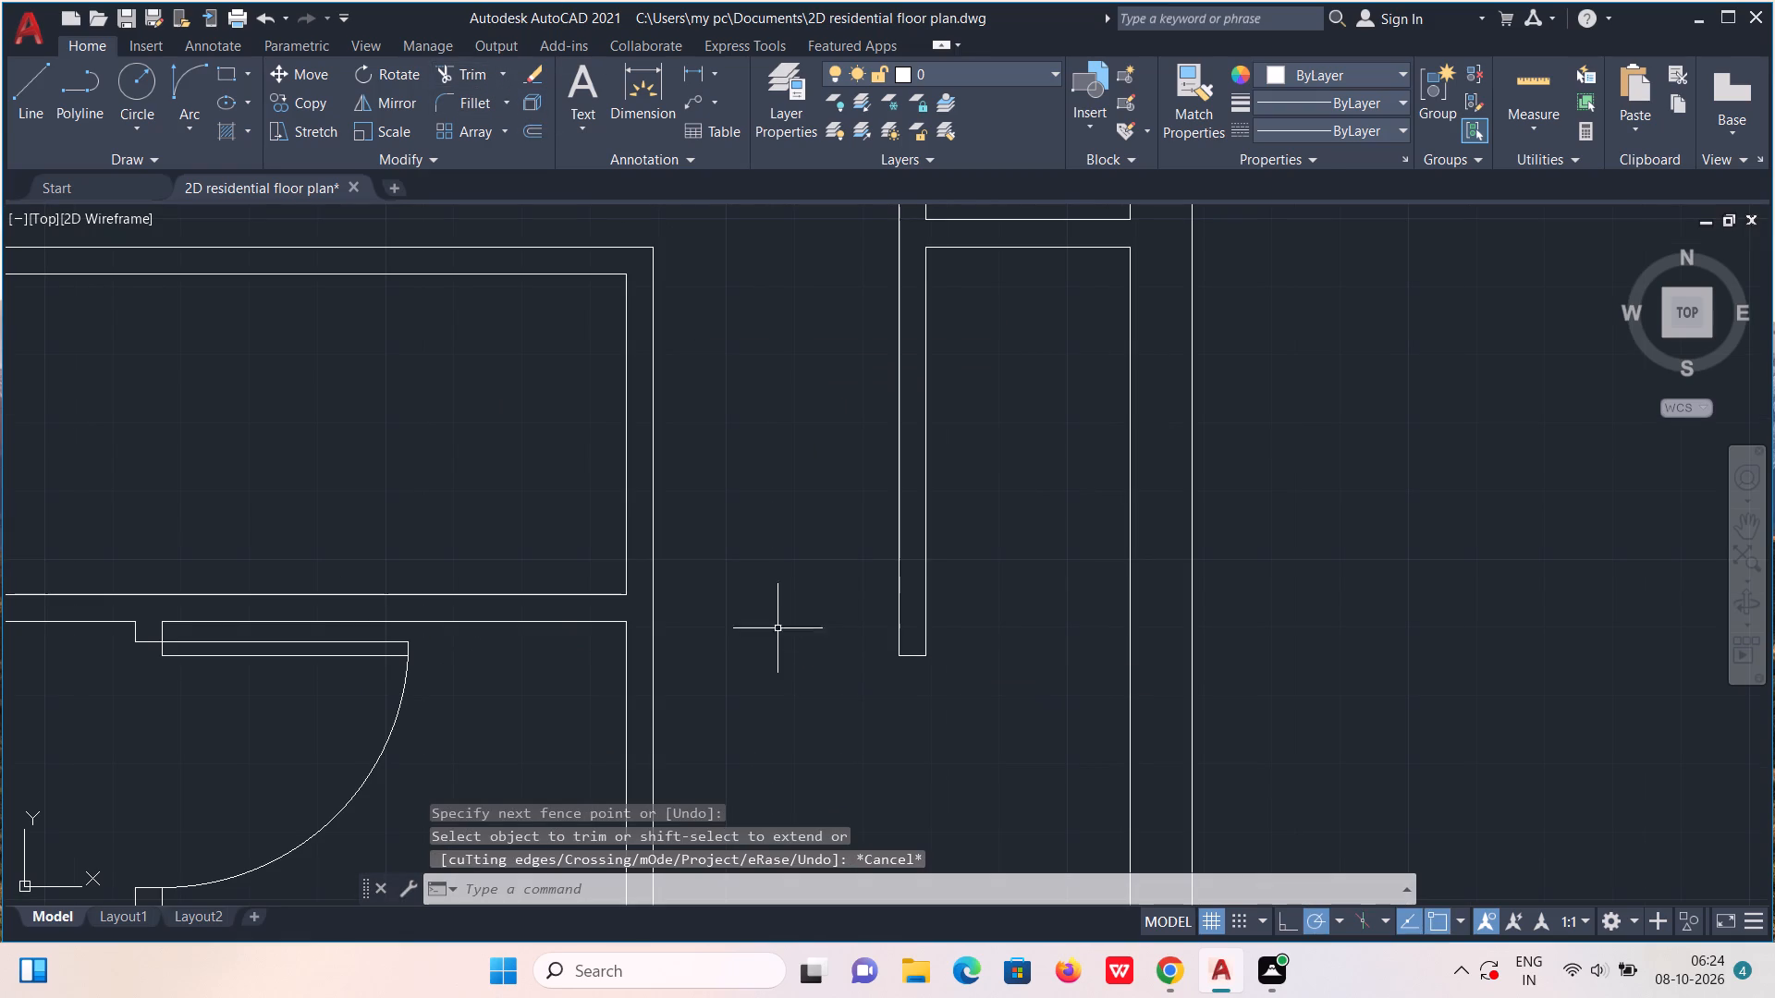
# Measure the clearances between the free-ending partition, the east exterior wall and the south wall.
pyautogui.scroll(1, 752, 748)
pyautogui.moveTo(689, 554); pyautogui.dragTo(679, 357, button='middle')
pyautogui.scroll(-2, 679, 356)
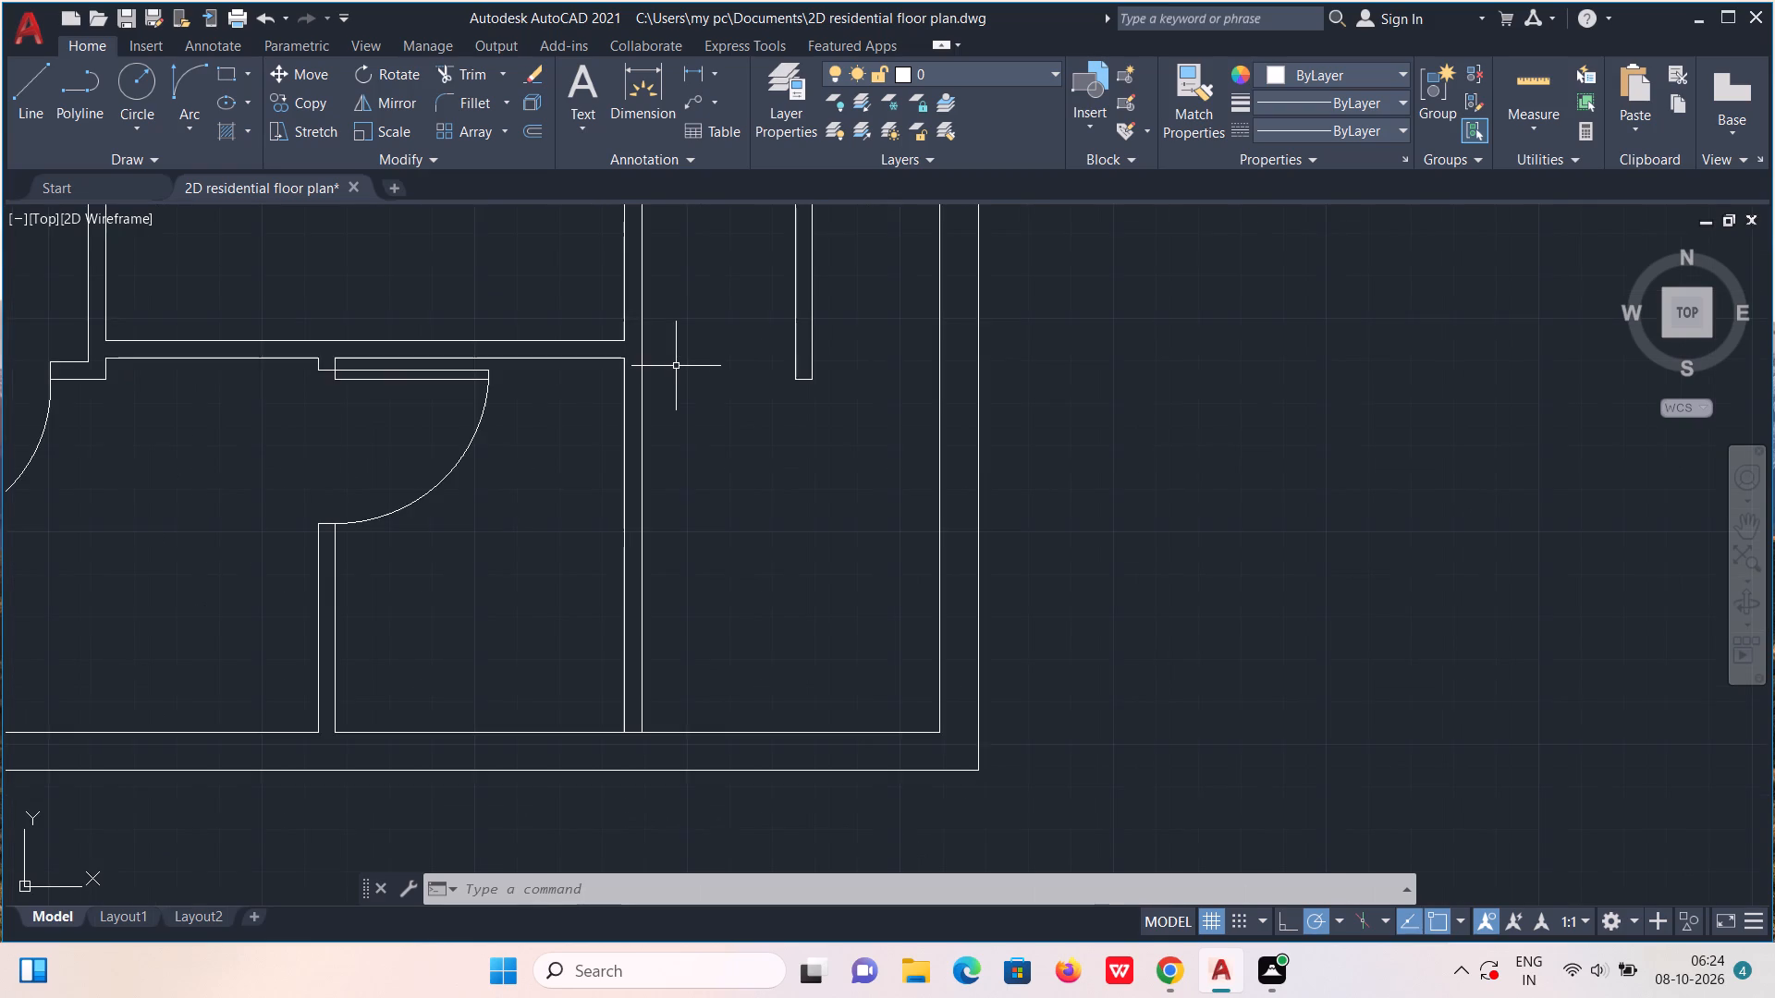
pyautogui.scroll(-3, 675, 375)
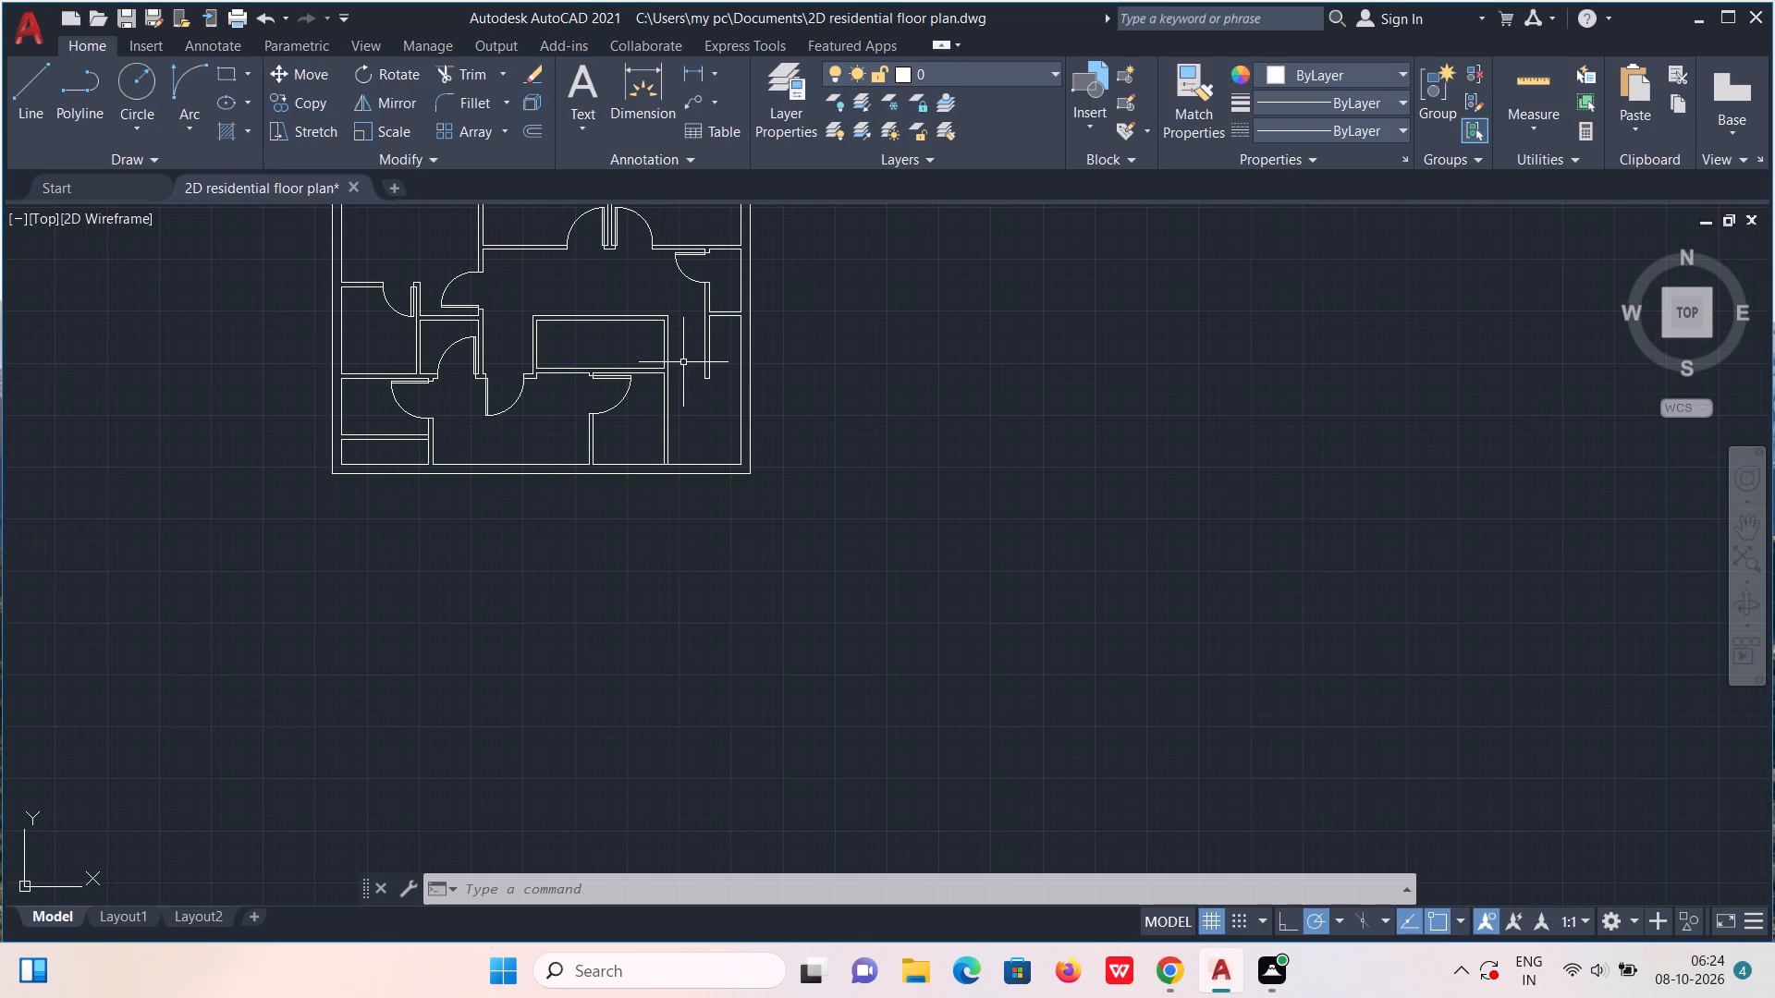
pyautogui.click(1537, 74)
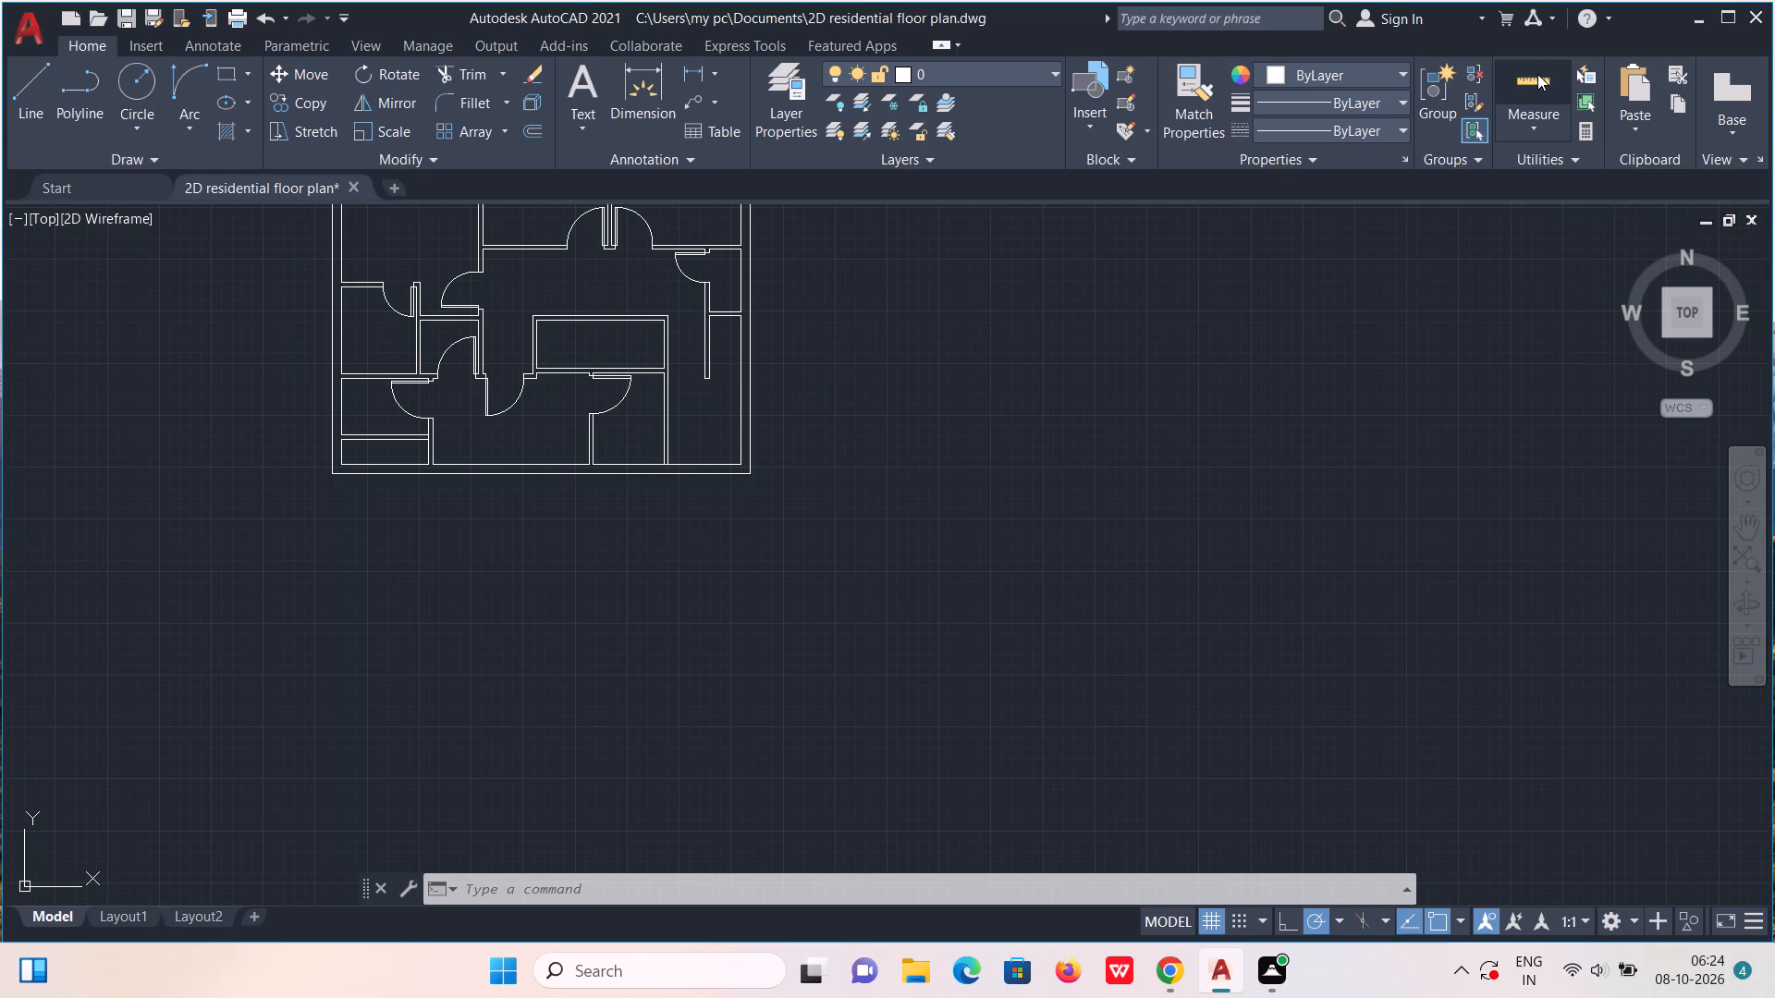
pyautogui.scroll(2, 761, 252)
pyautogui.moveTo(748, 217); pyautogui.dragTo(855, 362, button='middle')
pyautogui.scroll(-1, 856, 363)
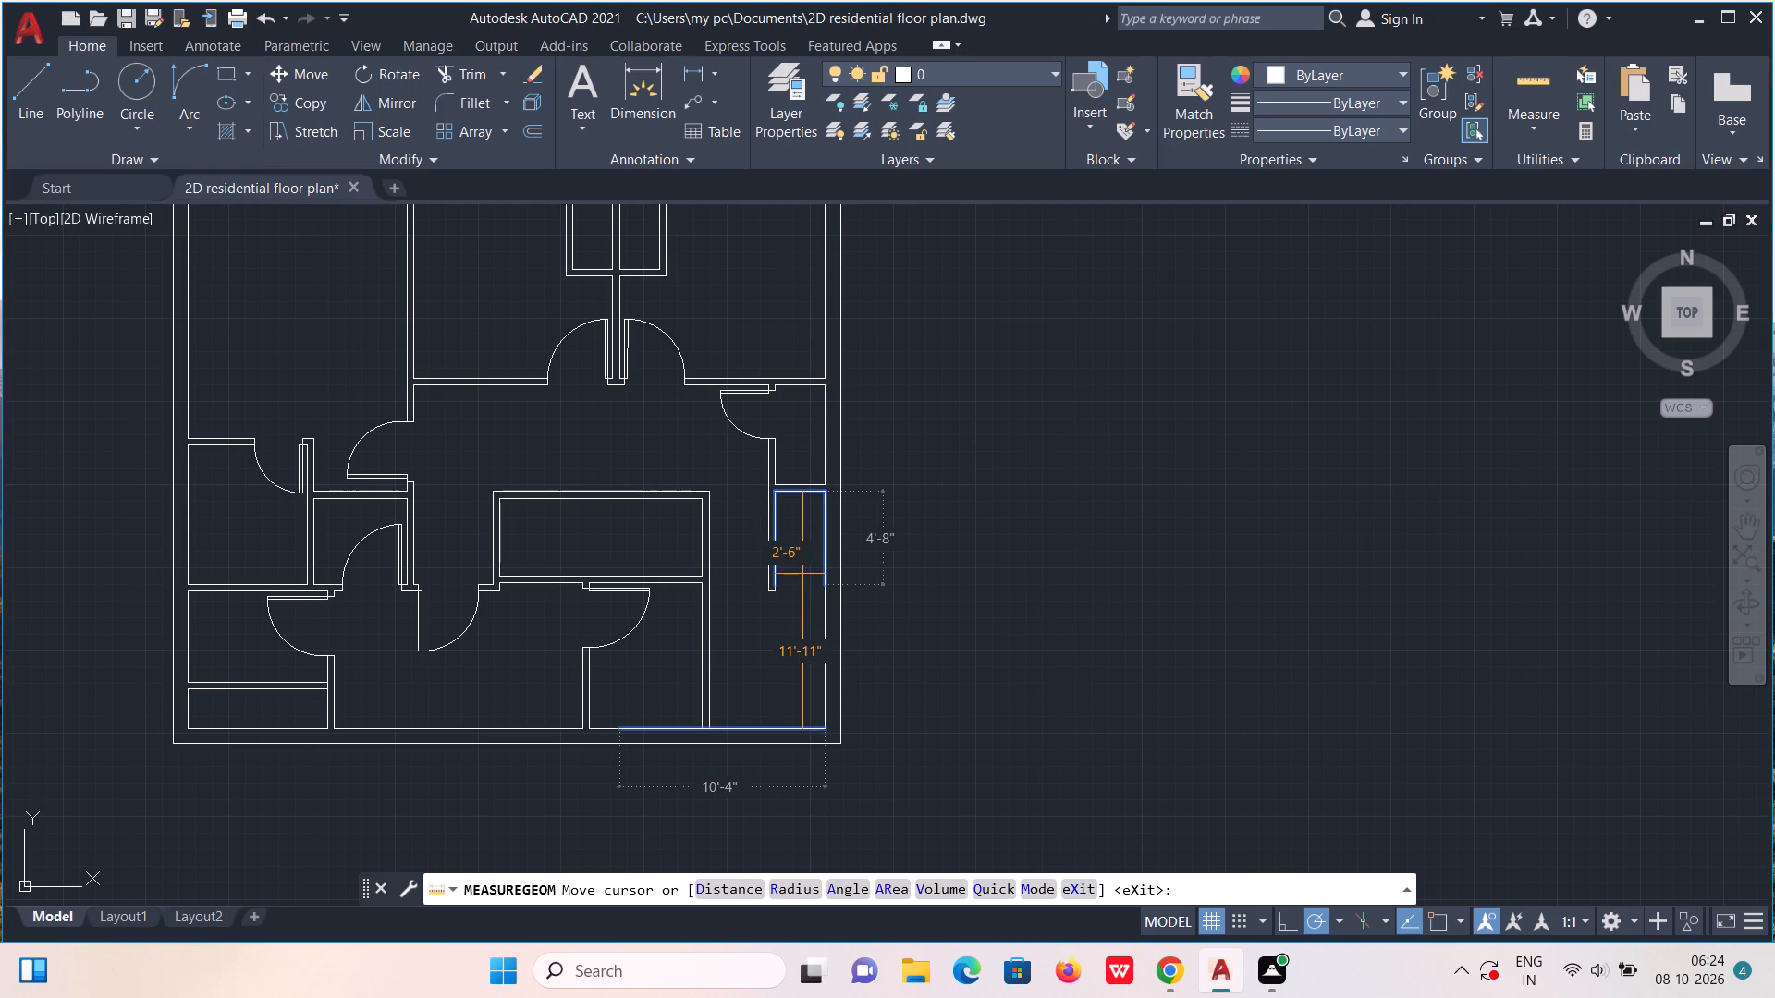
pyautogui.press('Escape')
# Draw a 4" line west across the free-ending partition, continuing the south line of the small east-side room's lower wall.
pyautogui.scroll(3, 808, 538)
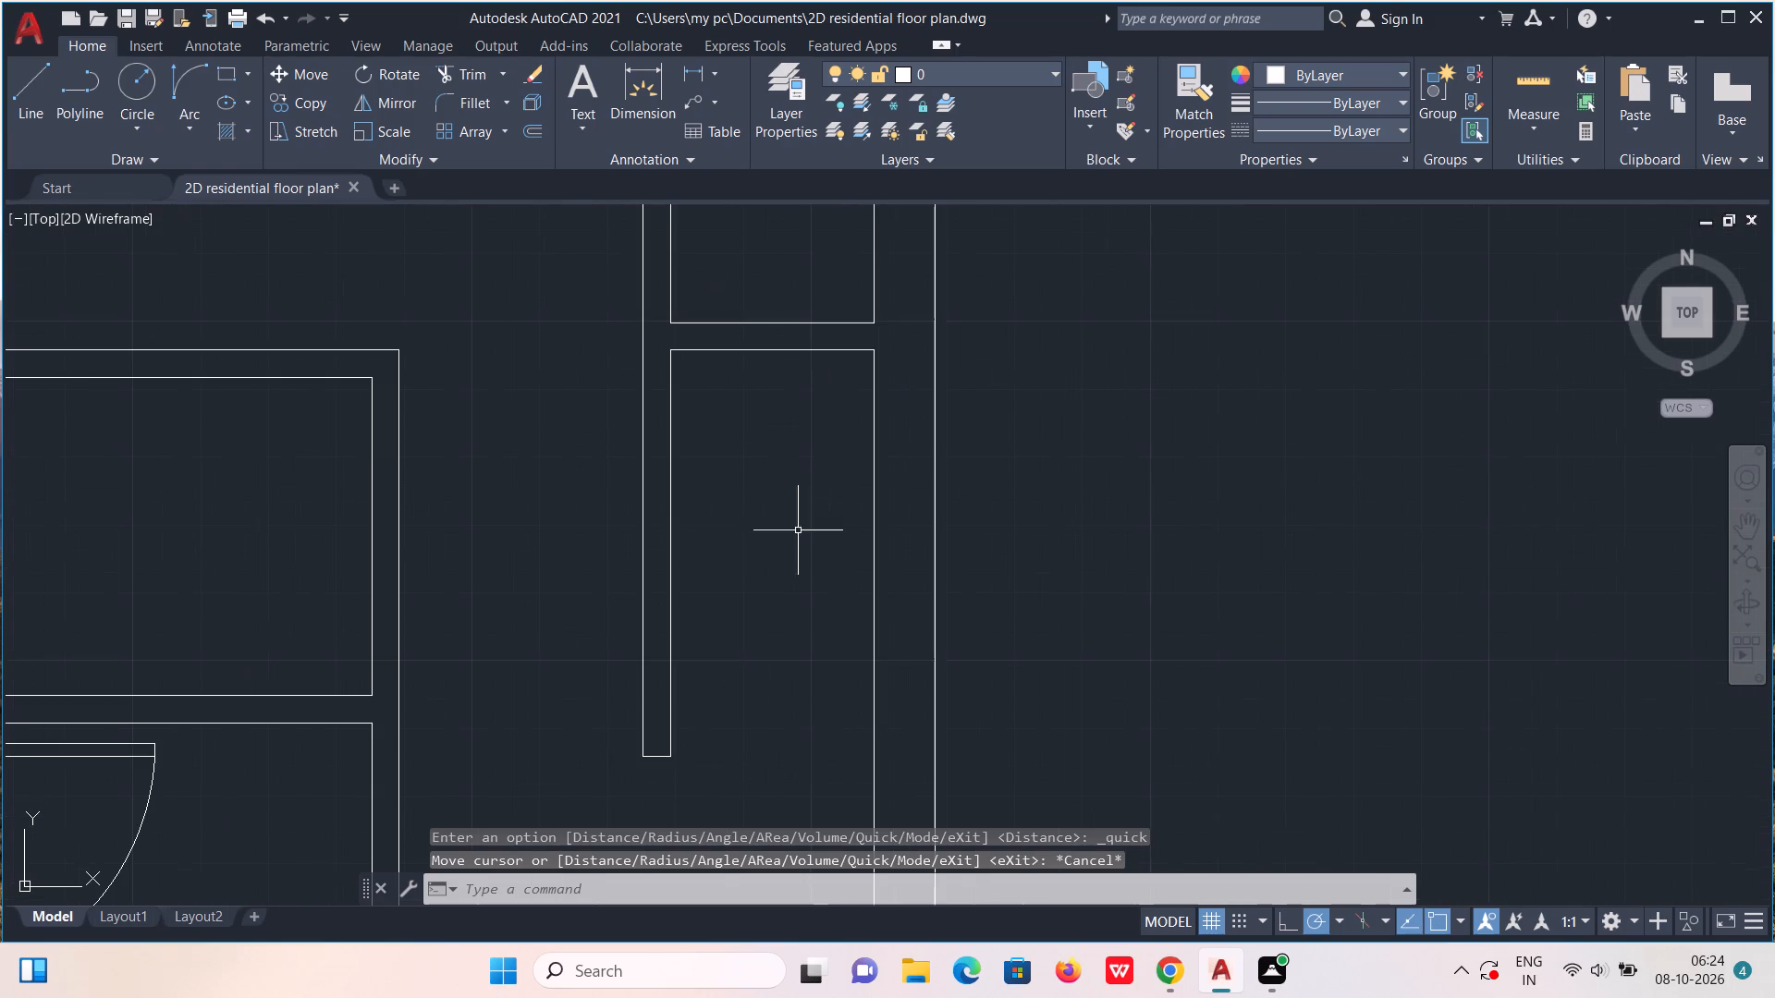
pyautogui.press('l')
pyautogui.press('Return')
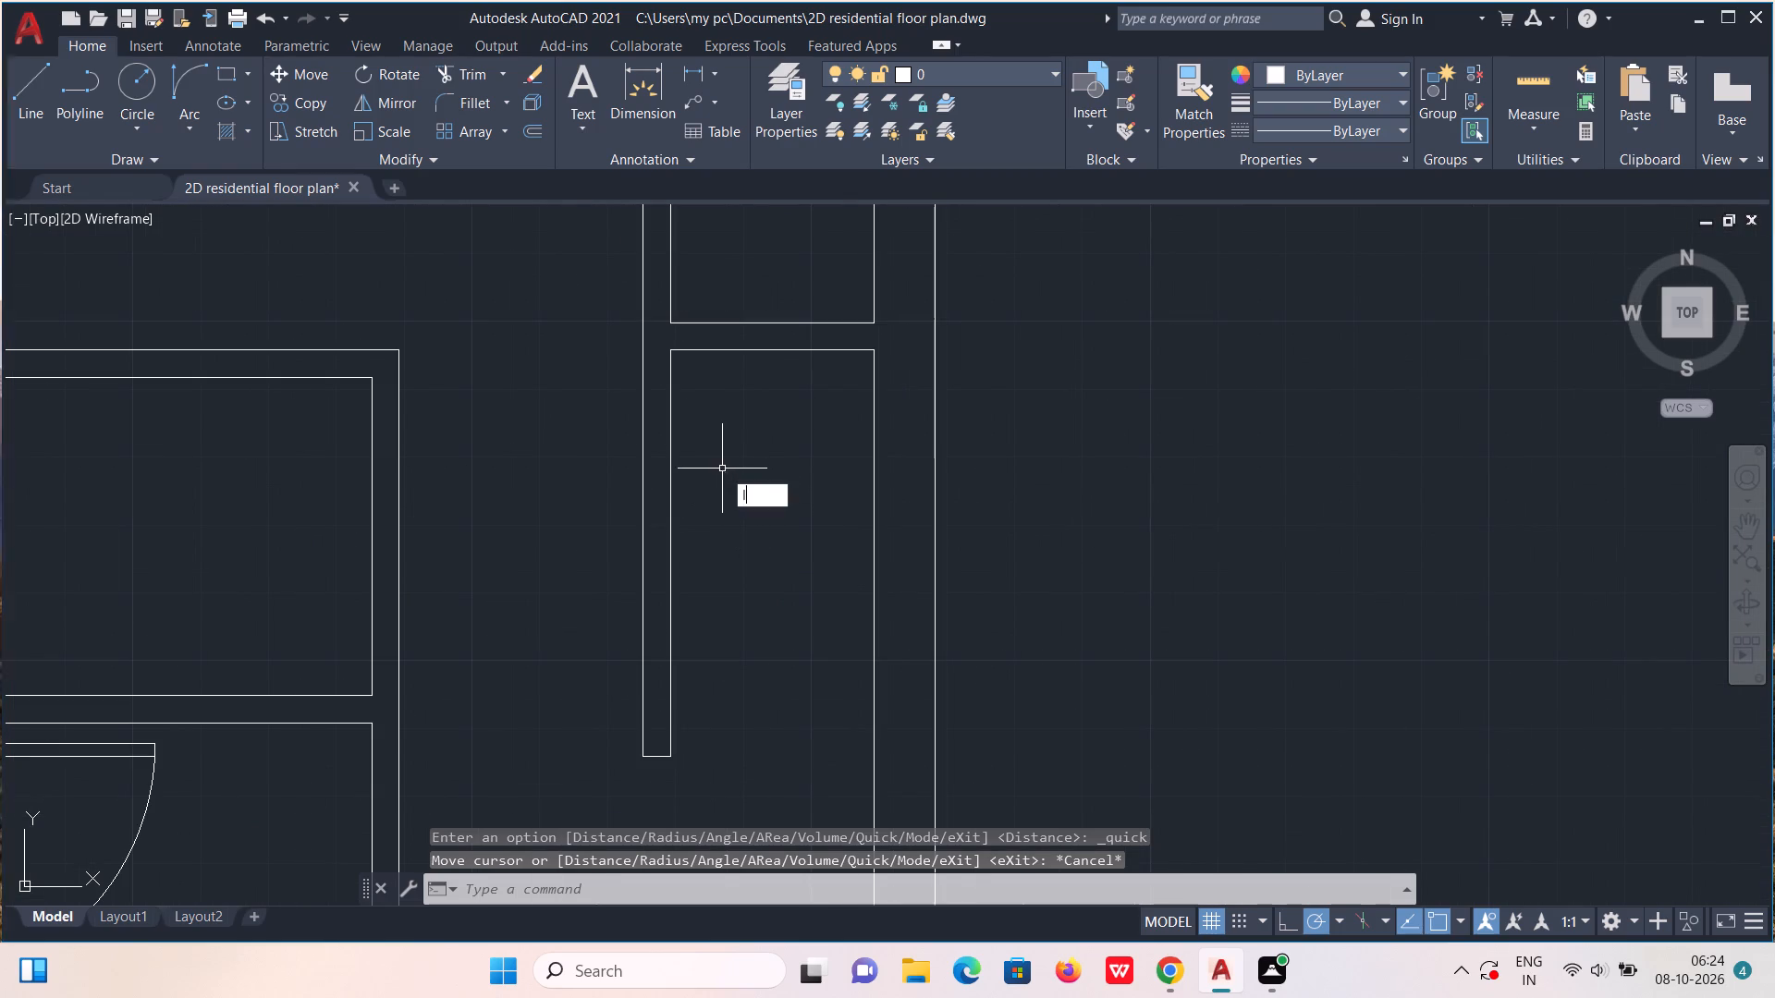
pyautogui.click(675, 351)
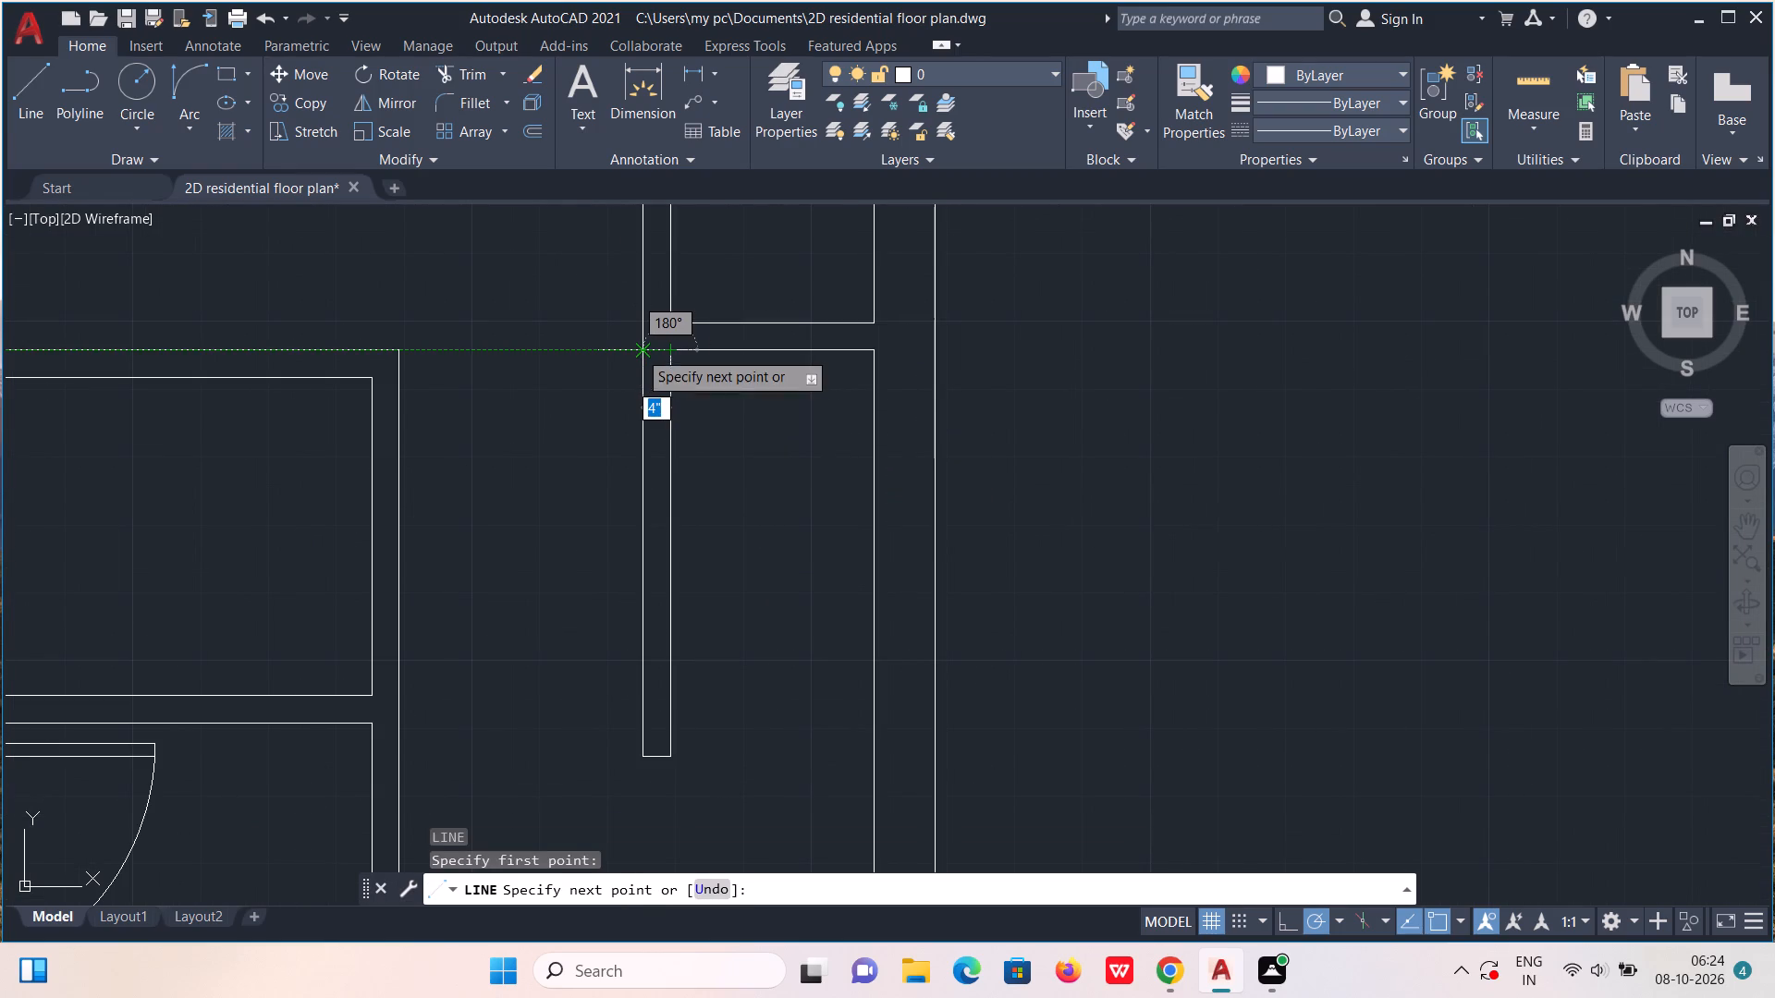
pyautogui.click(638, 350)
pyautogui.press('Escape')
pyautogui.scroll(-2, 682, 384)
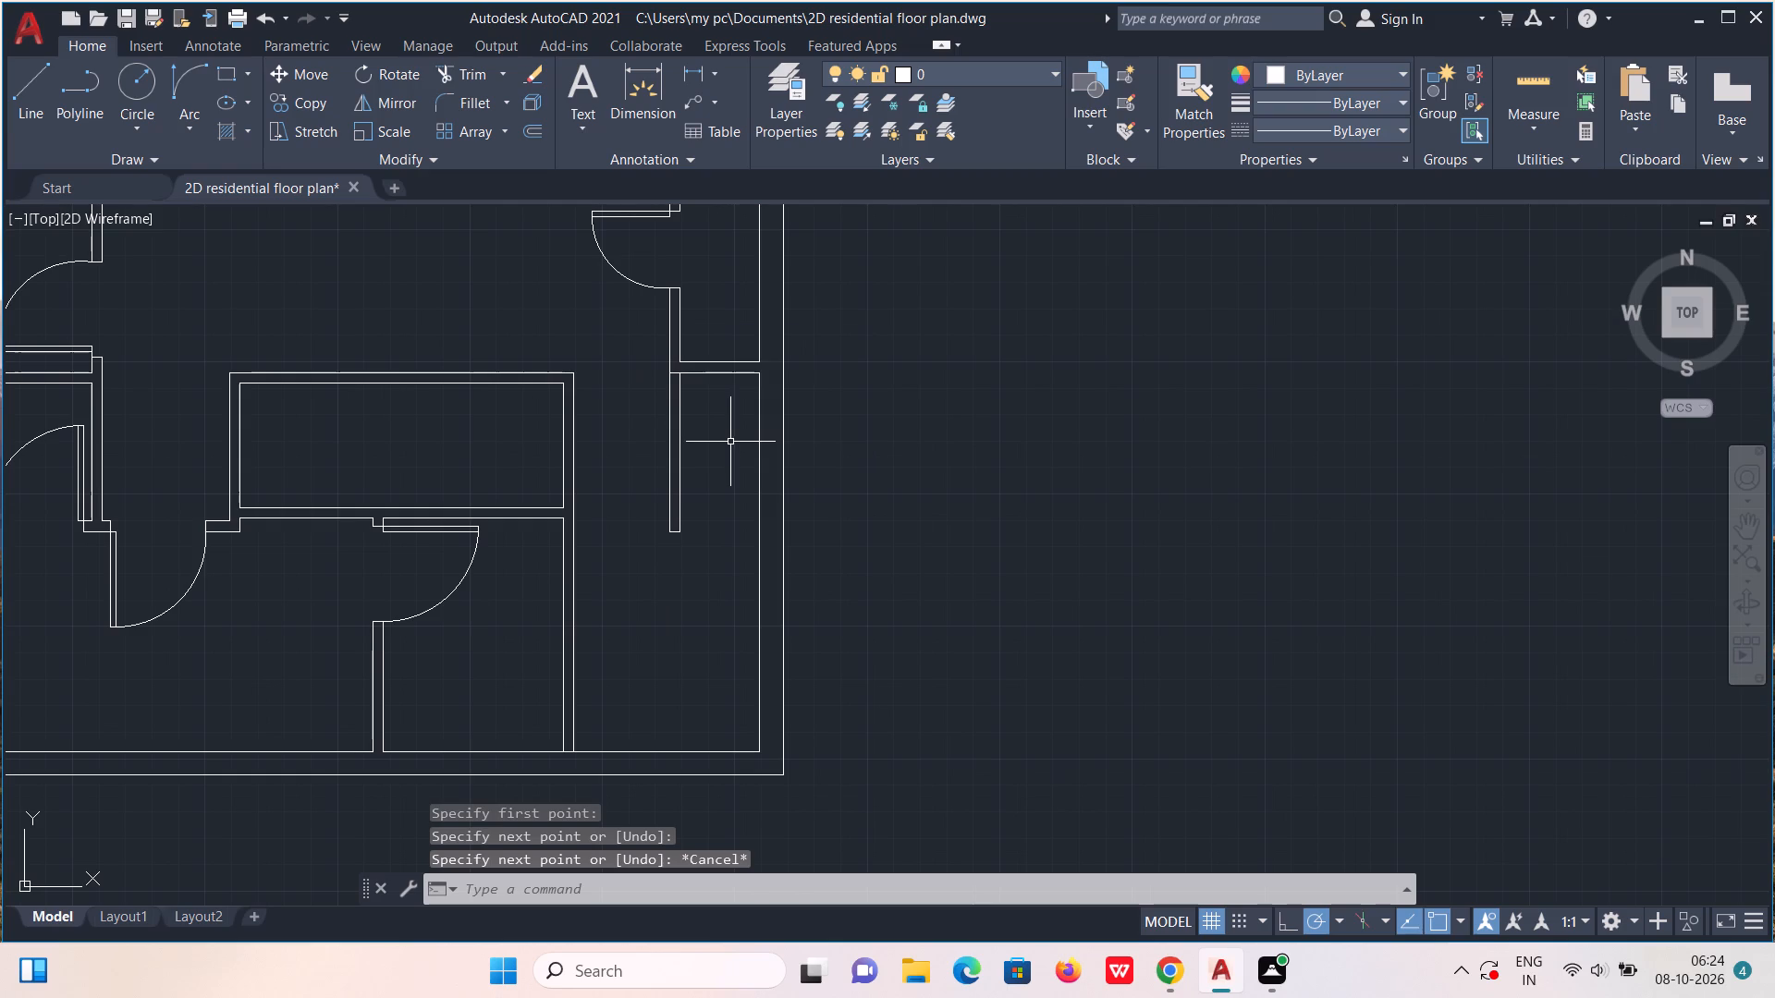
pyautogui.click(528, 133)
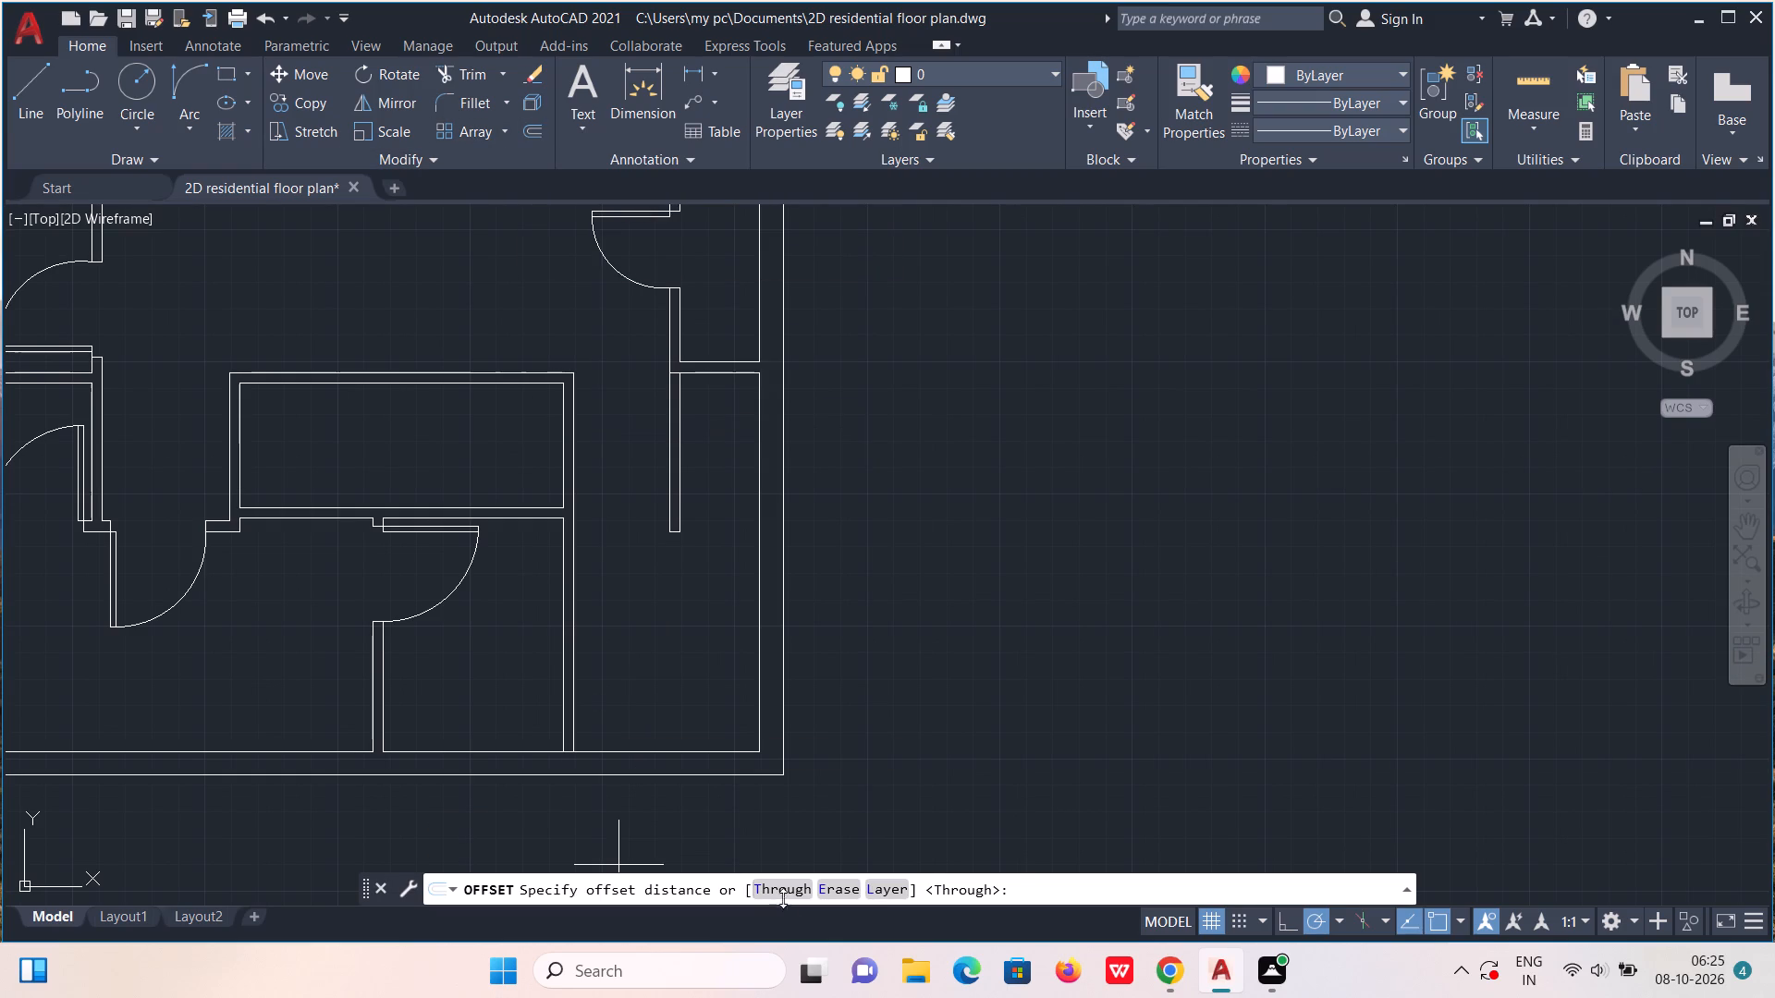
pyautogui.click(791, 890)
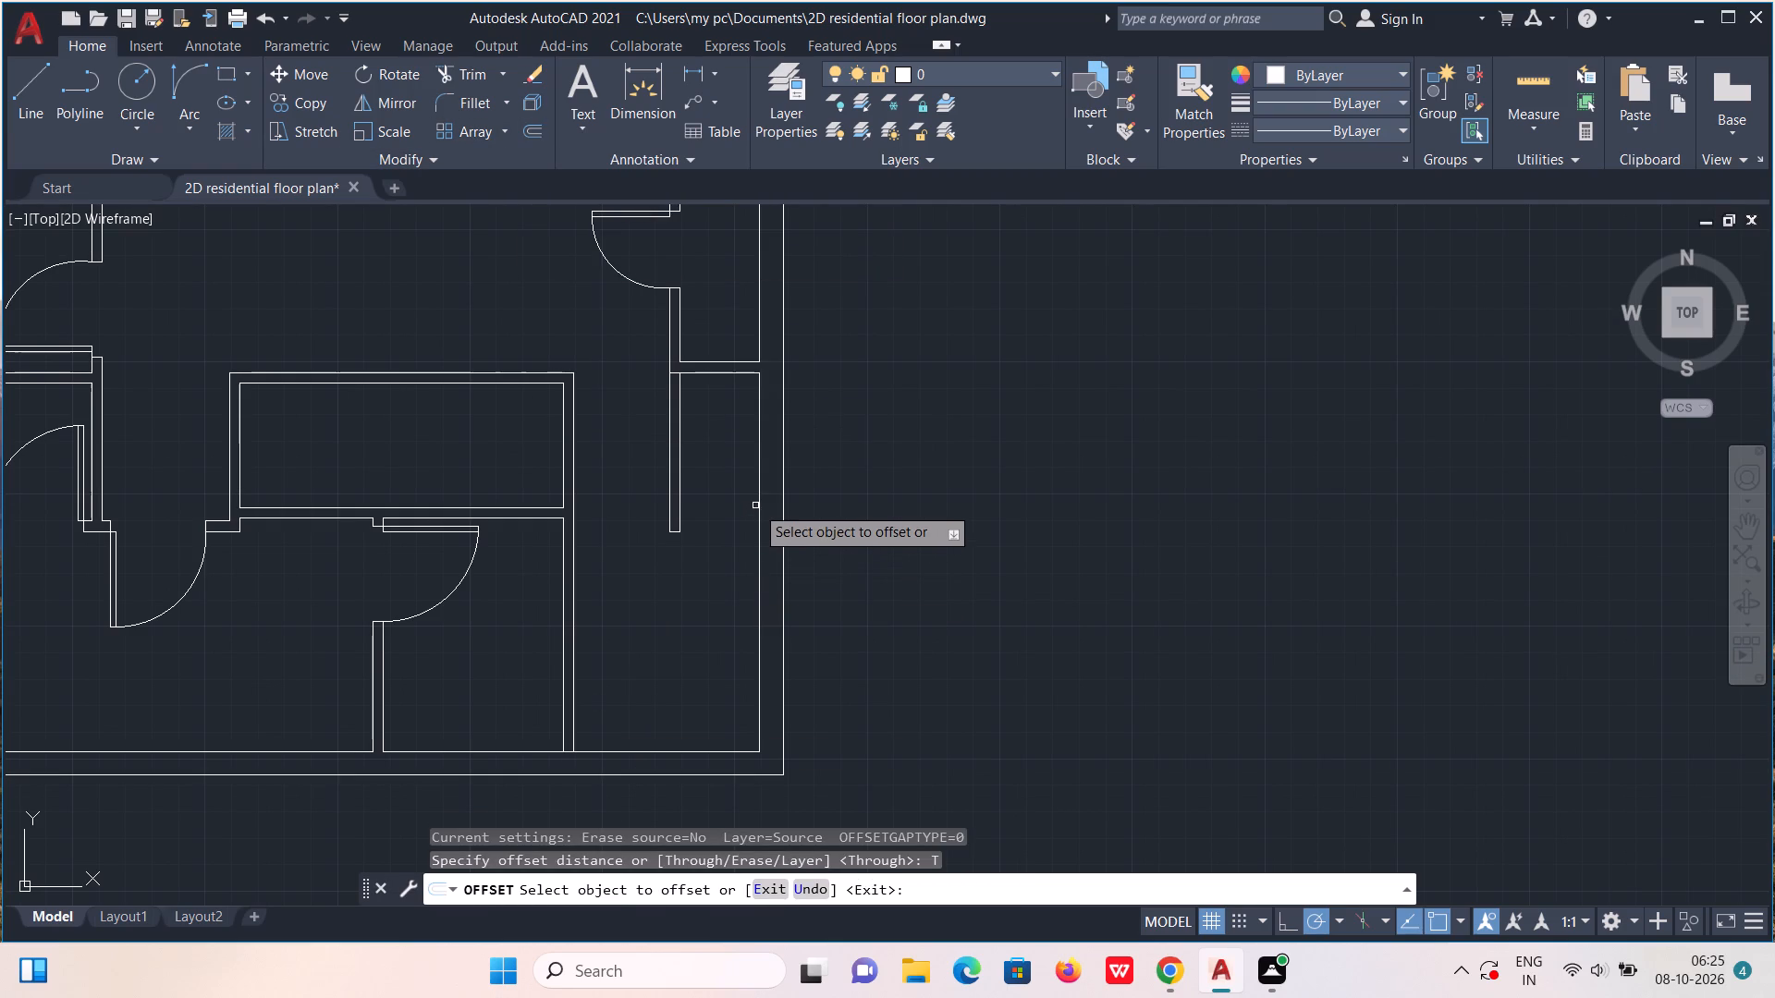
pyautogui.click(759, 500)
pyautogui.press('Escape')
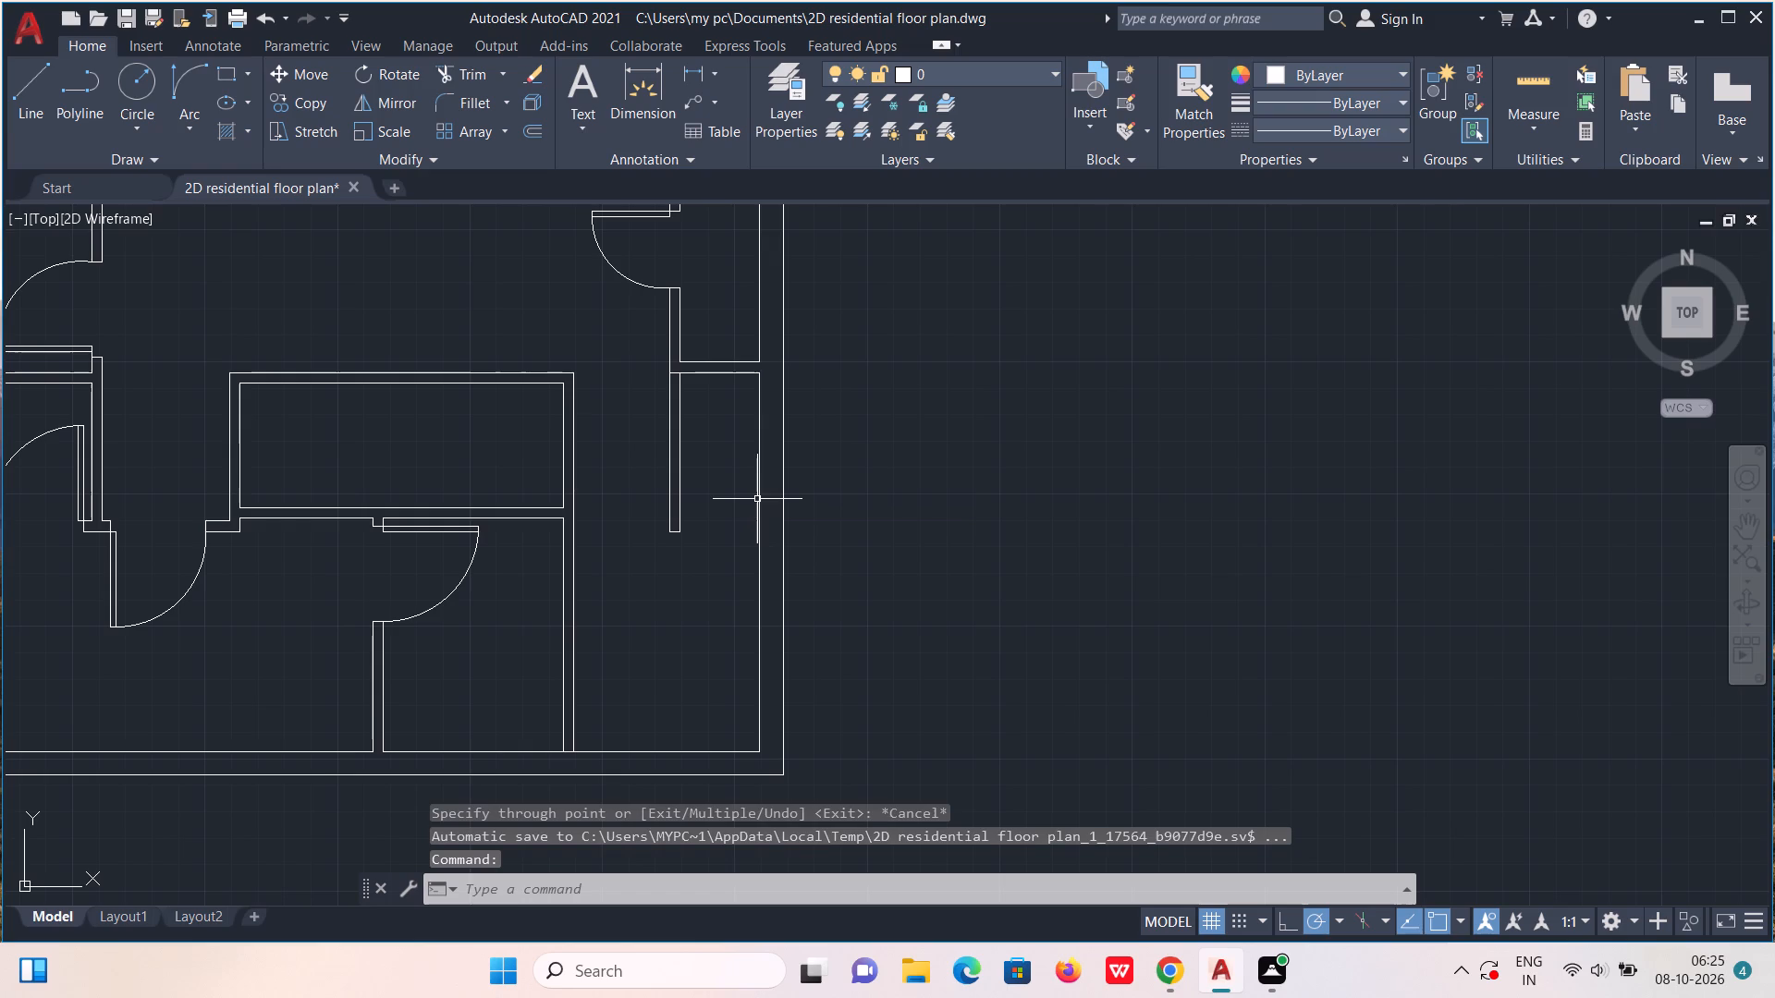
# Join the two collinear segments of the east exterior wall's inner face beside the southeast room into one line.
pyautogui.click(757, 499)
pyautogui.click(759, 580)
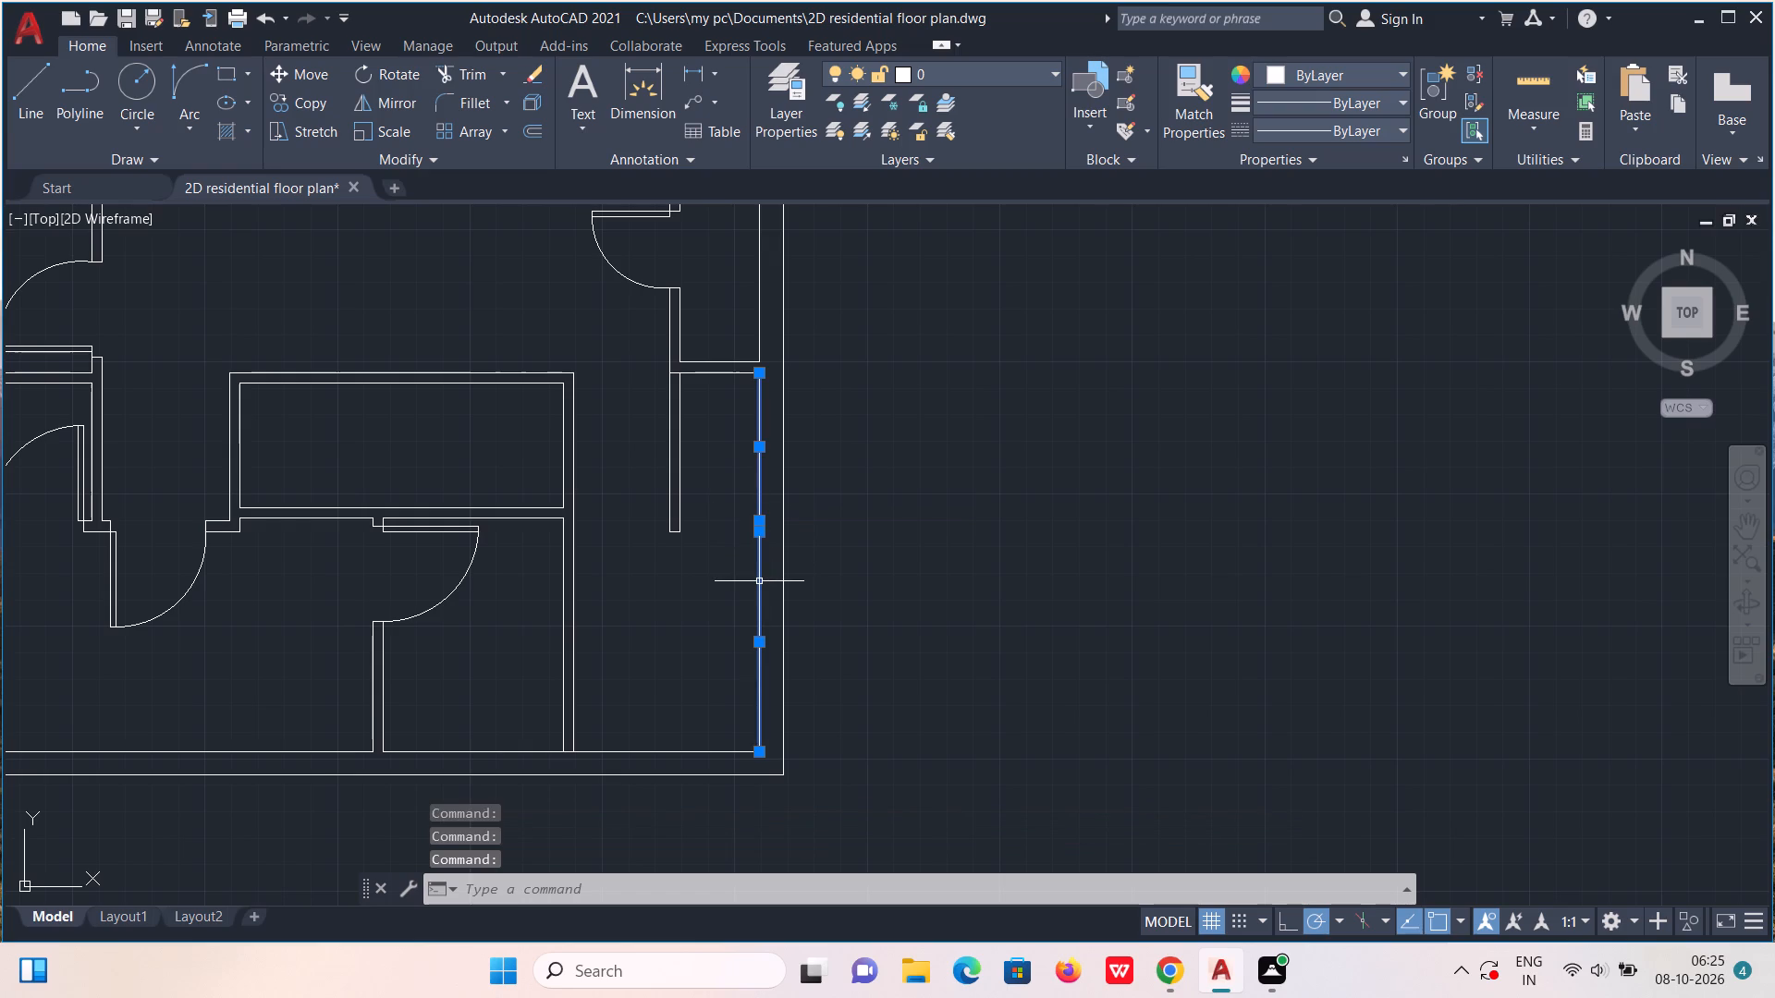
pyautogui.press('j')
pyautogui.press('Return')
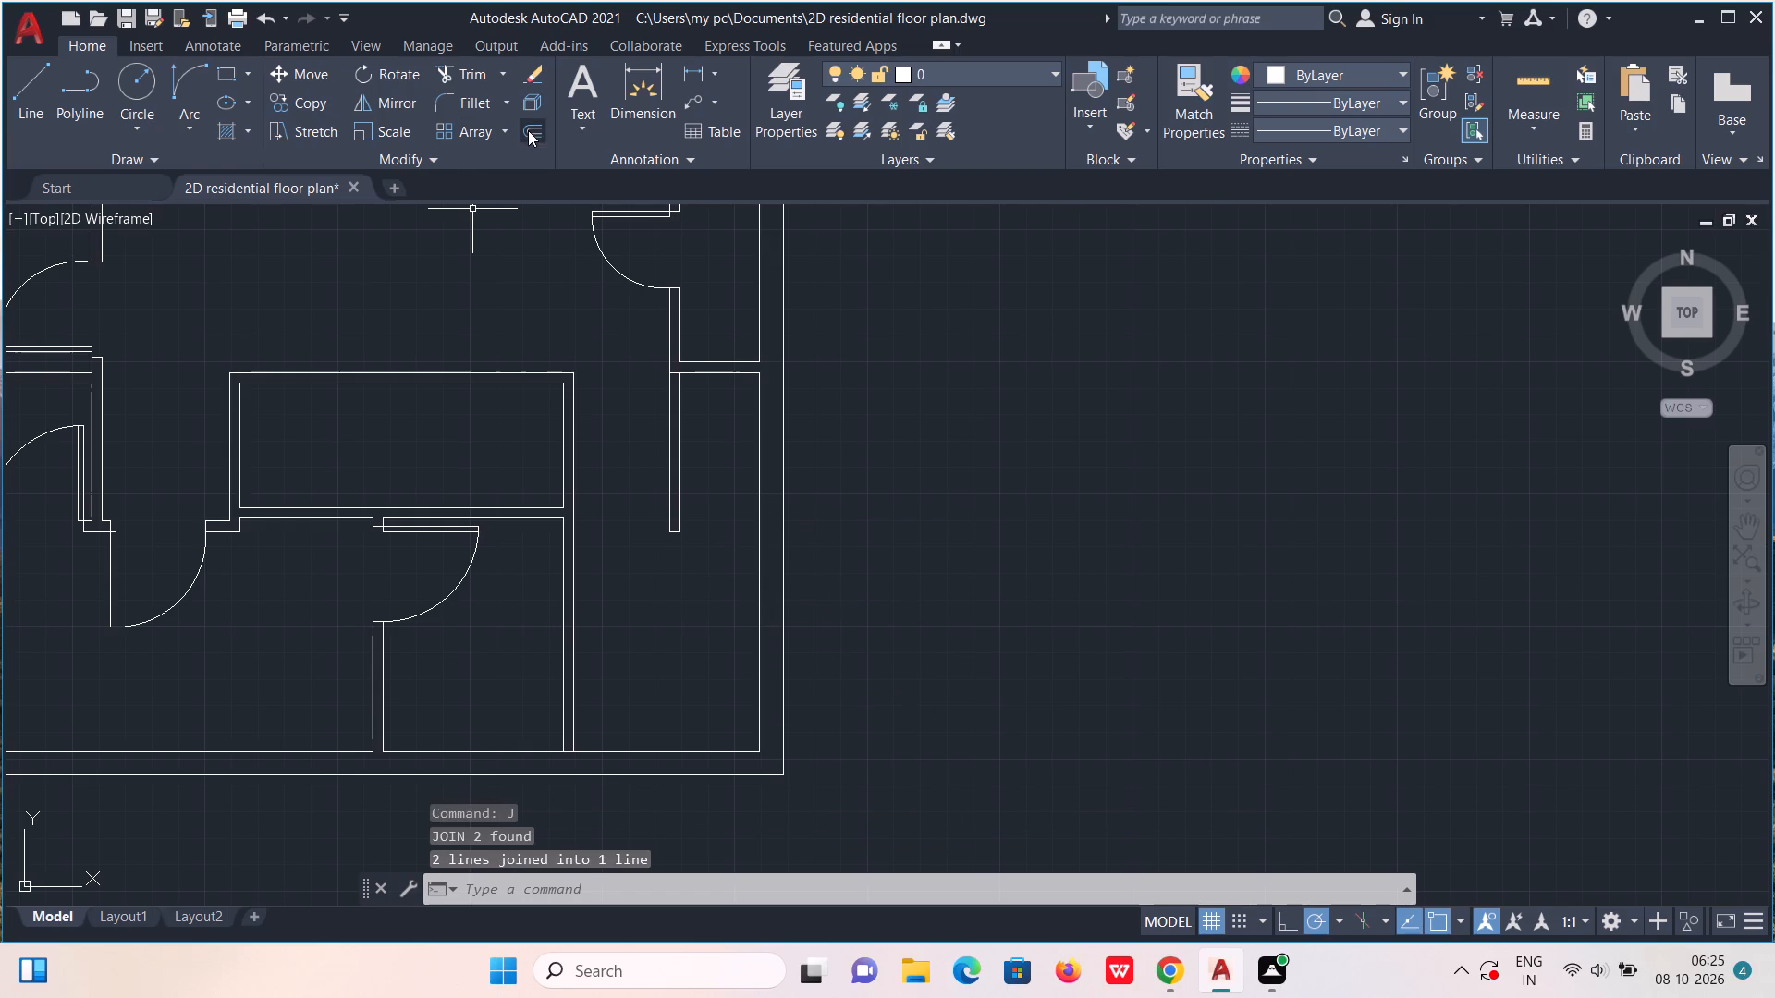
# Offset the joined inner wall line 3' west, and offset that copy another 4" west to form a new partition.
pyautogui.click(528, 130)
pyautogui.click(765, 891)
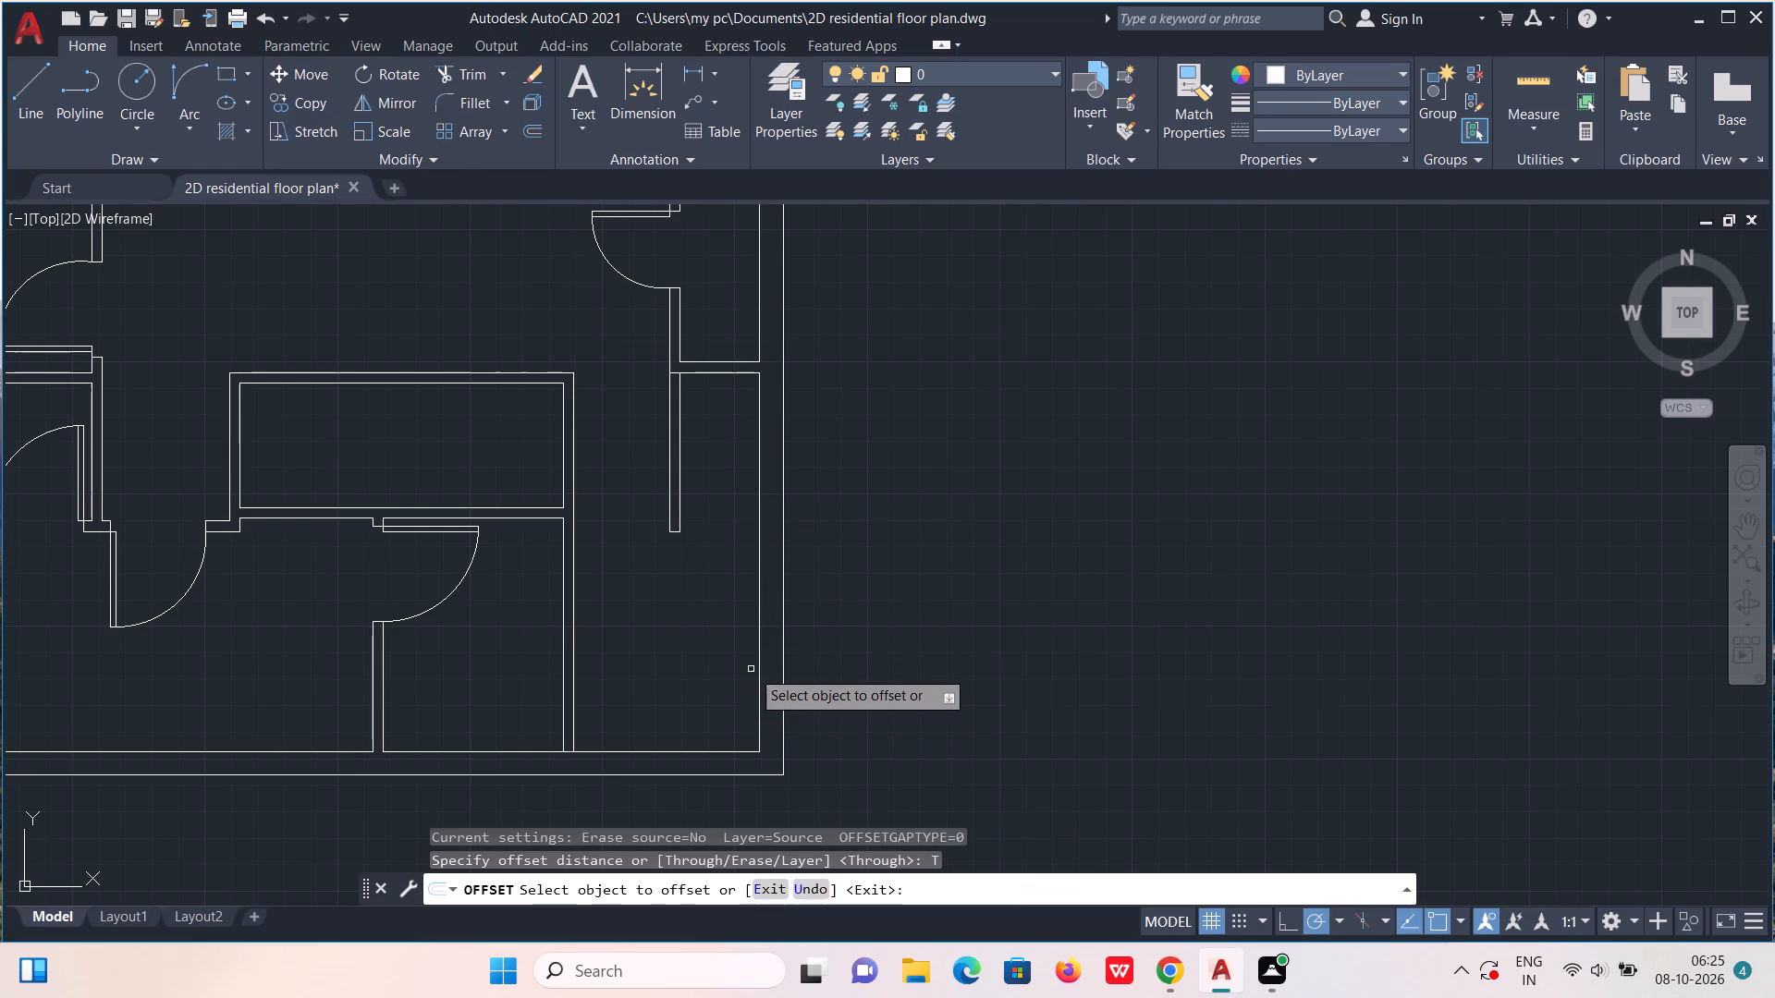
pyautogui.click(757, 661)
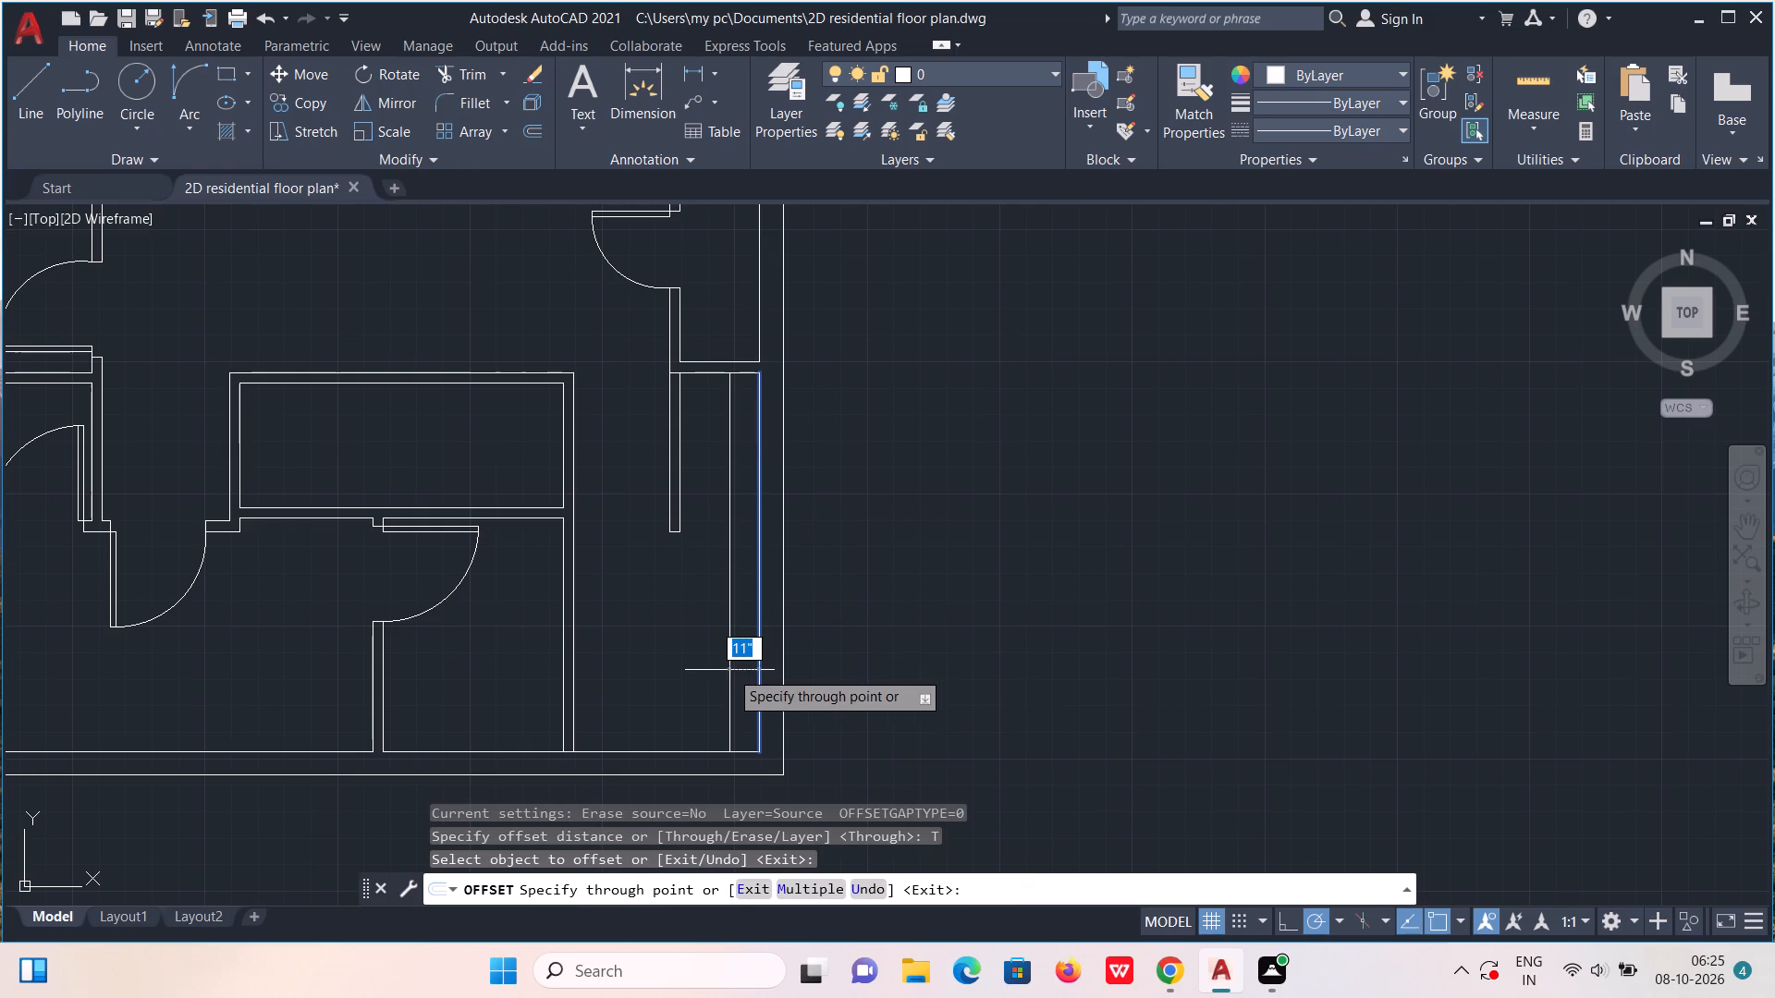
pyautogui.write("3'")
pyautogui.press('Return')
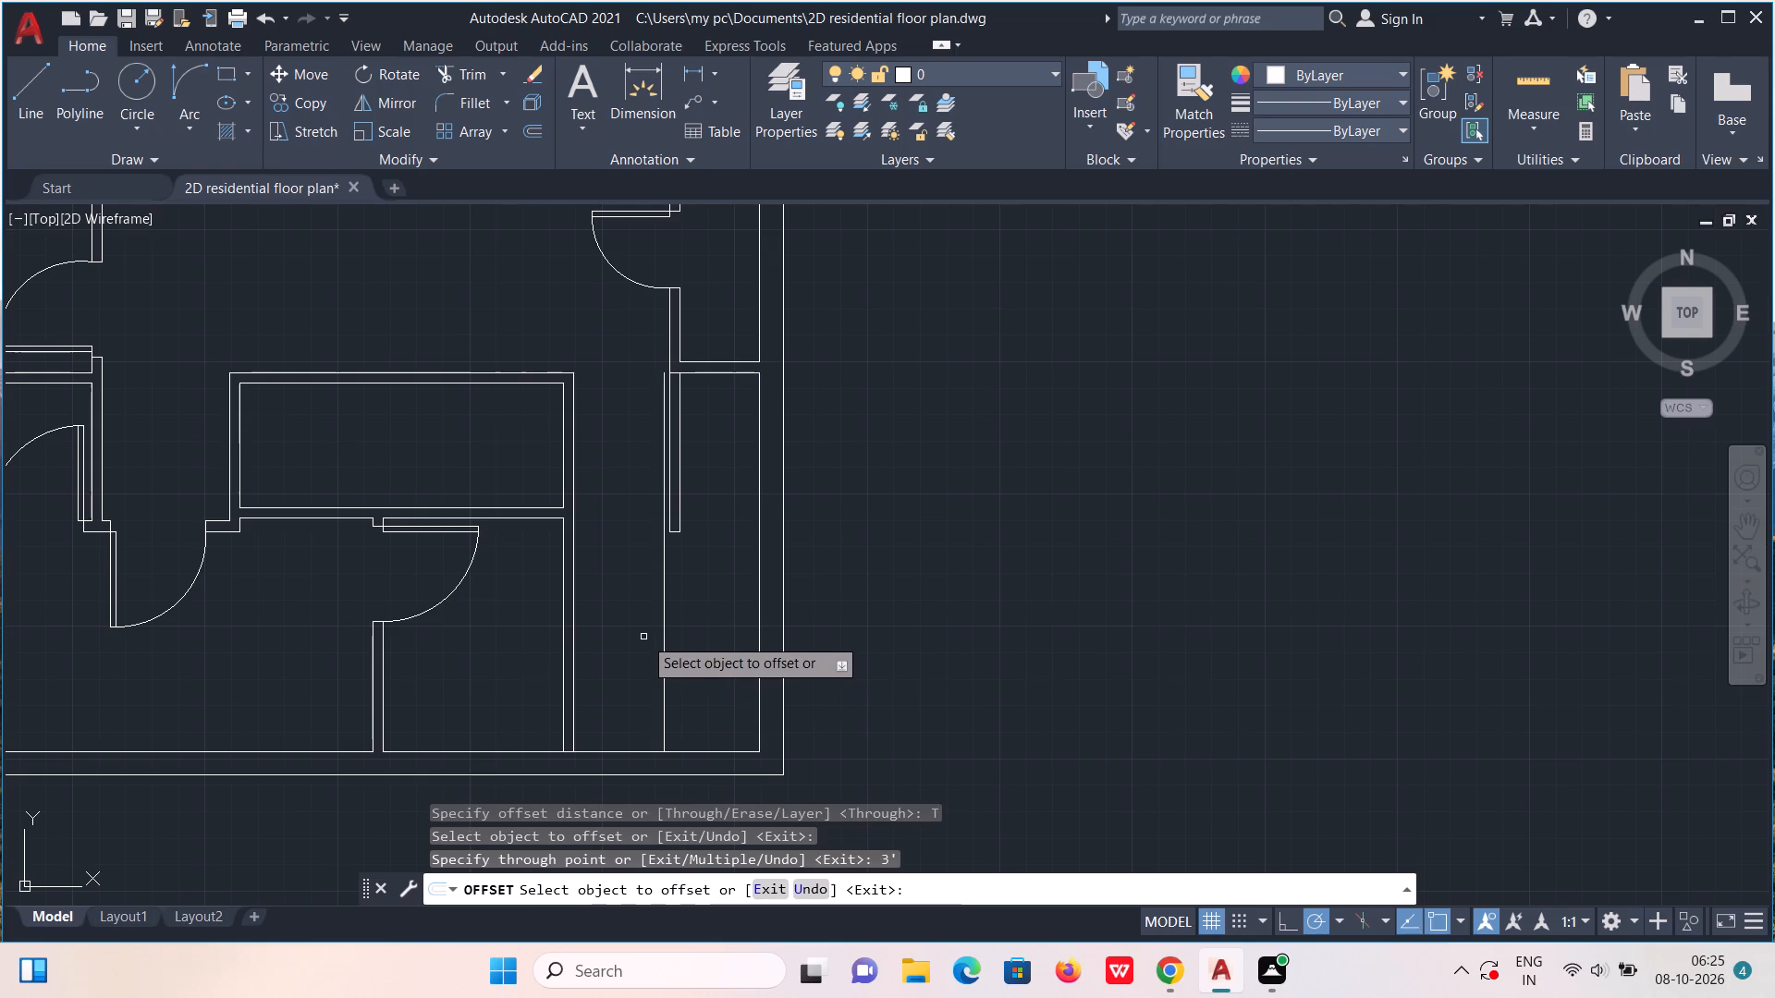
pyautogui.click(664, 640)
pyautogui.press('4')
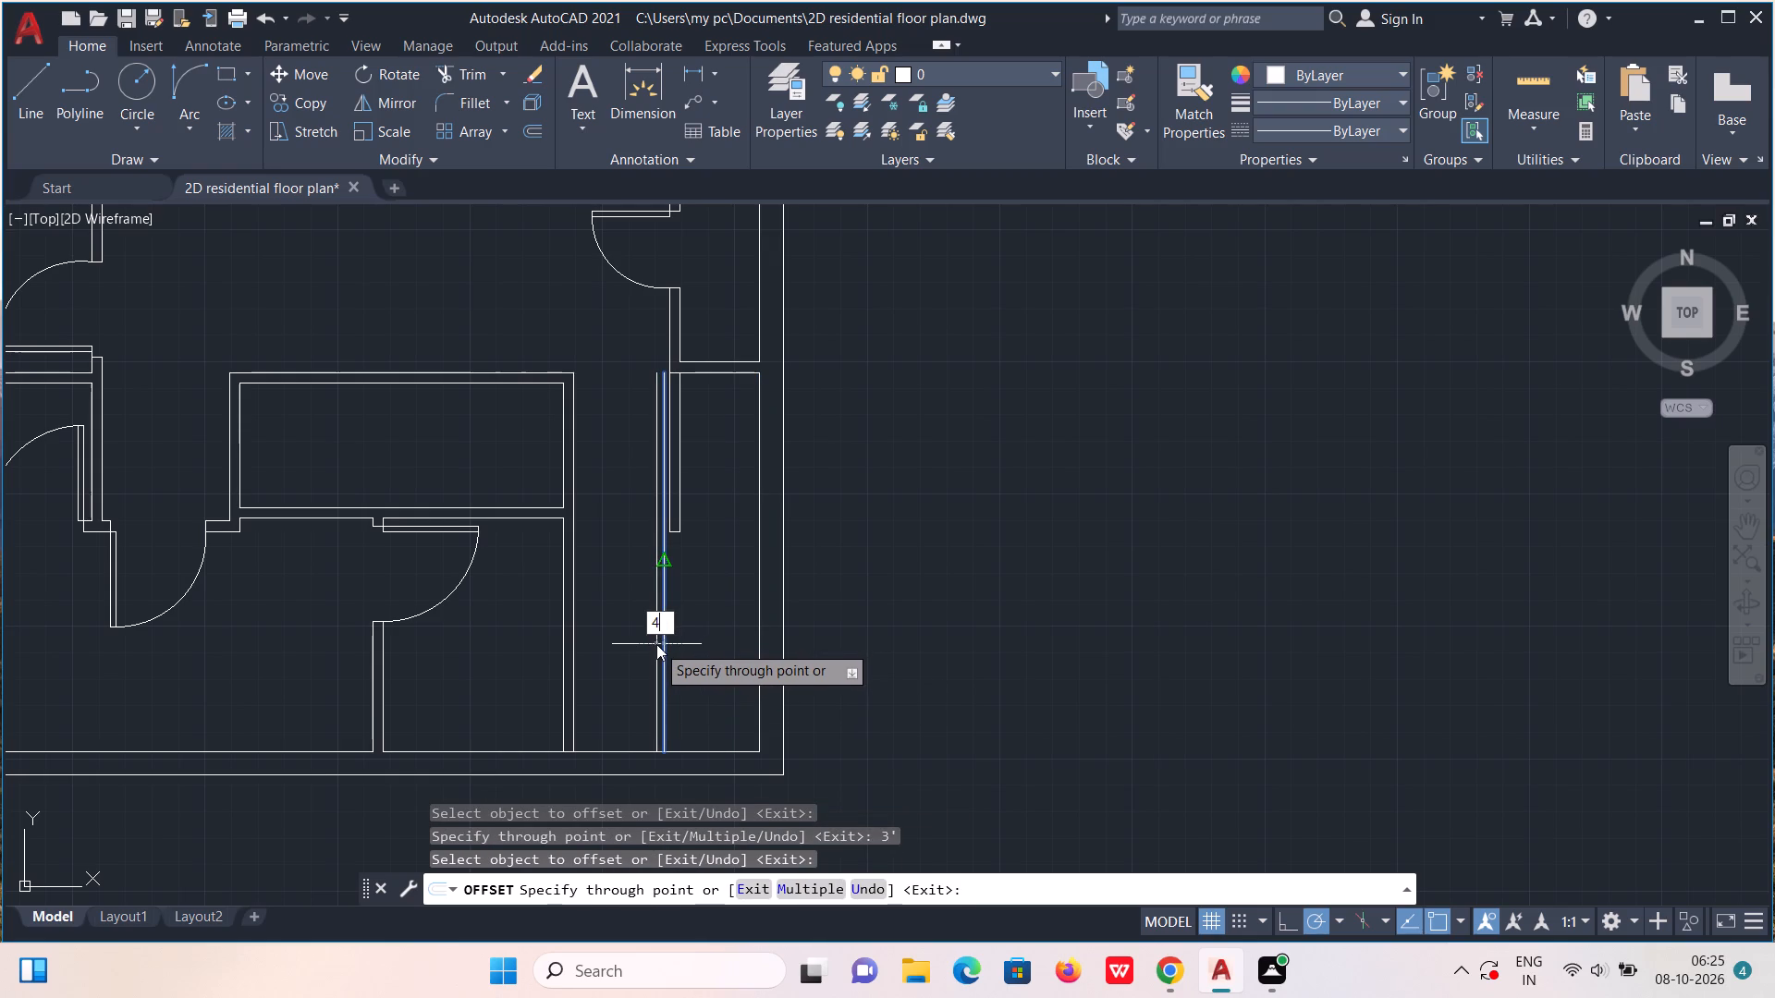
pyautogui.hotkey('shift', '"')
pyautogui.press('Return')
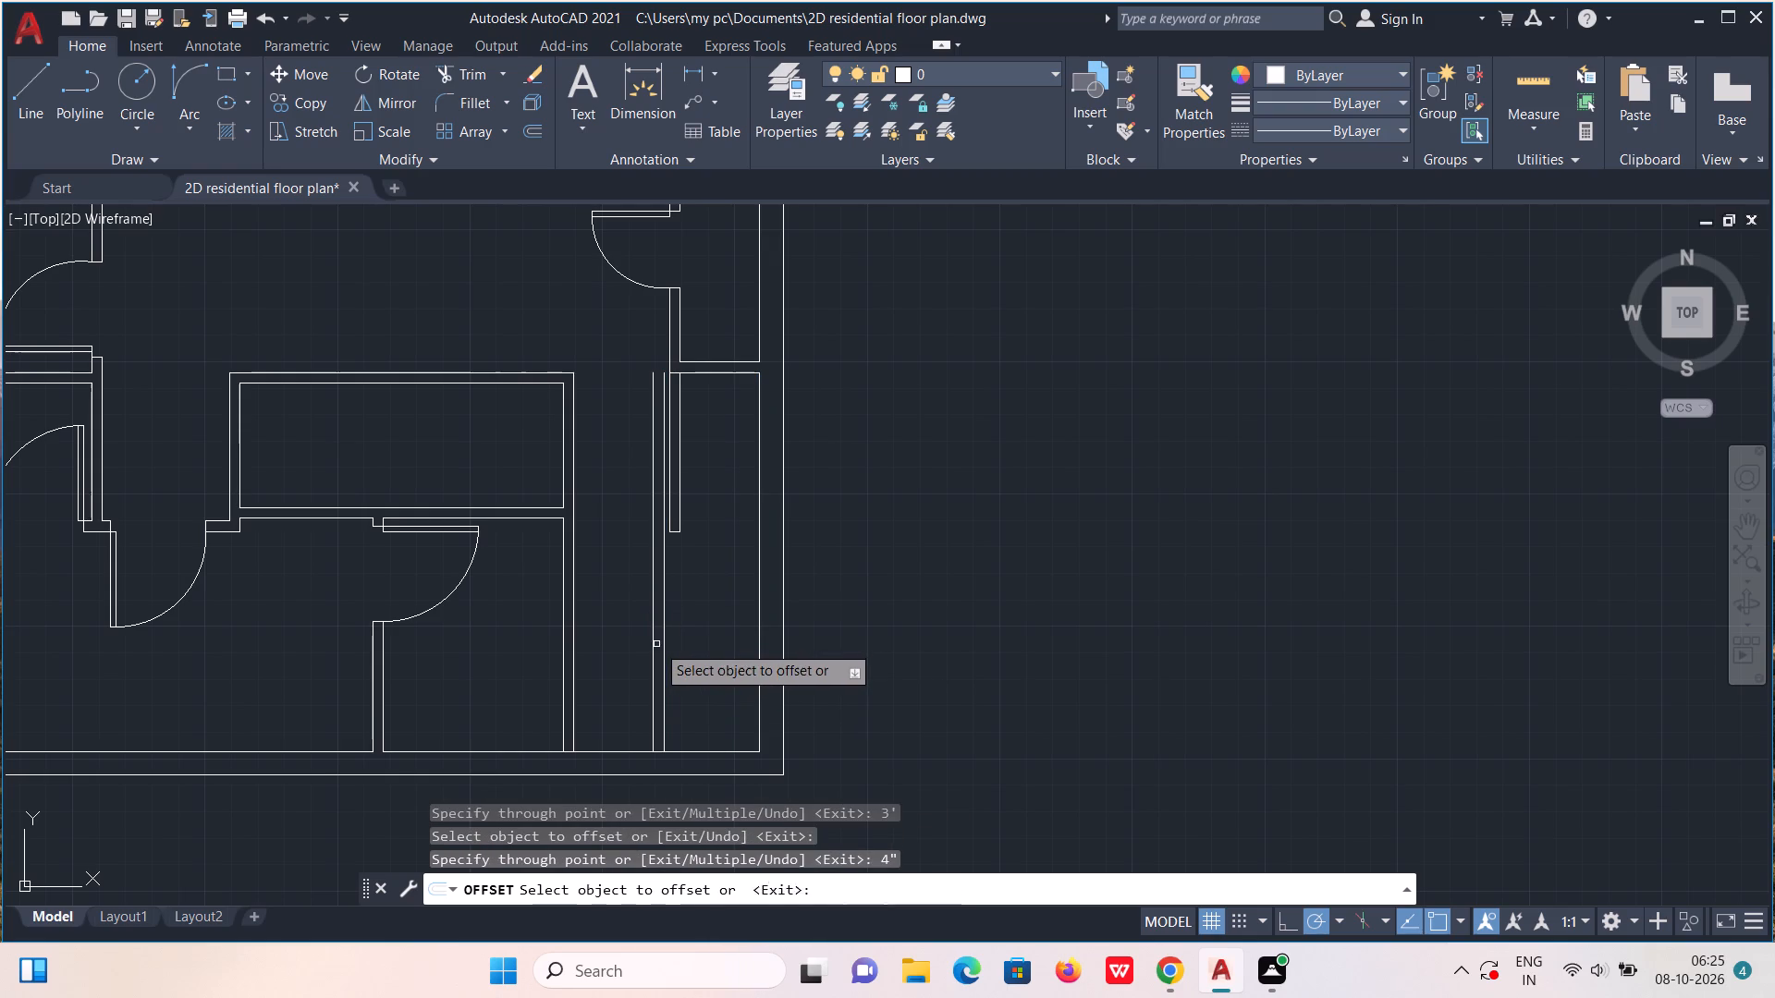
pyautogui.scroll(3, 658, 374)
pyautogui.press('Escape')
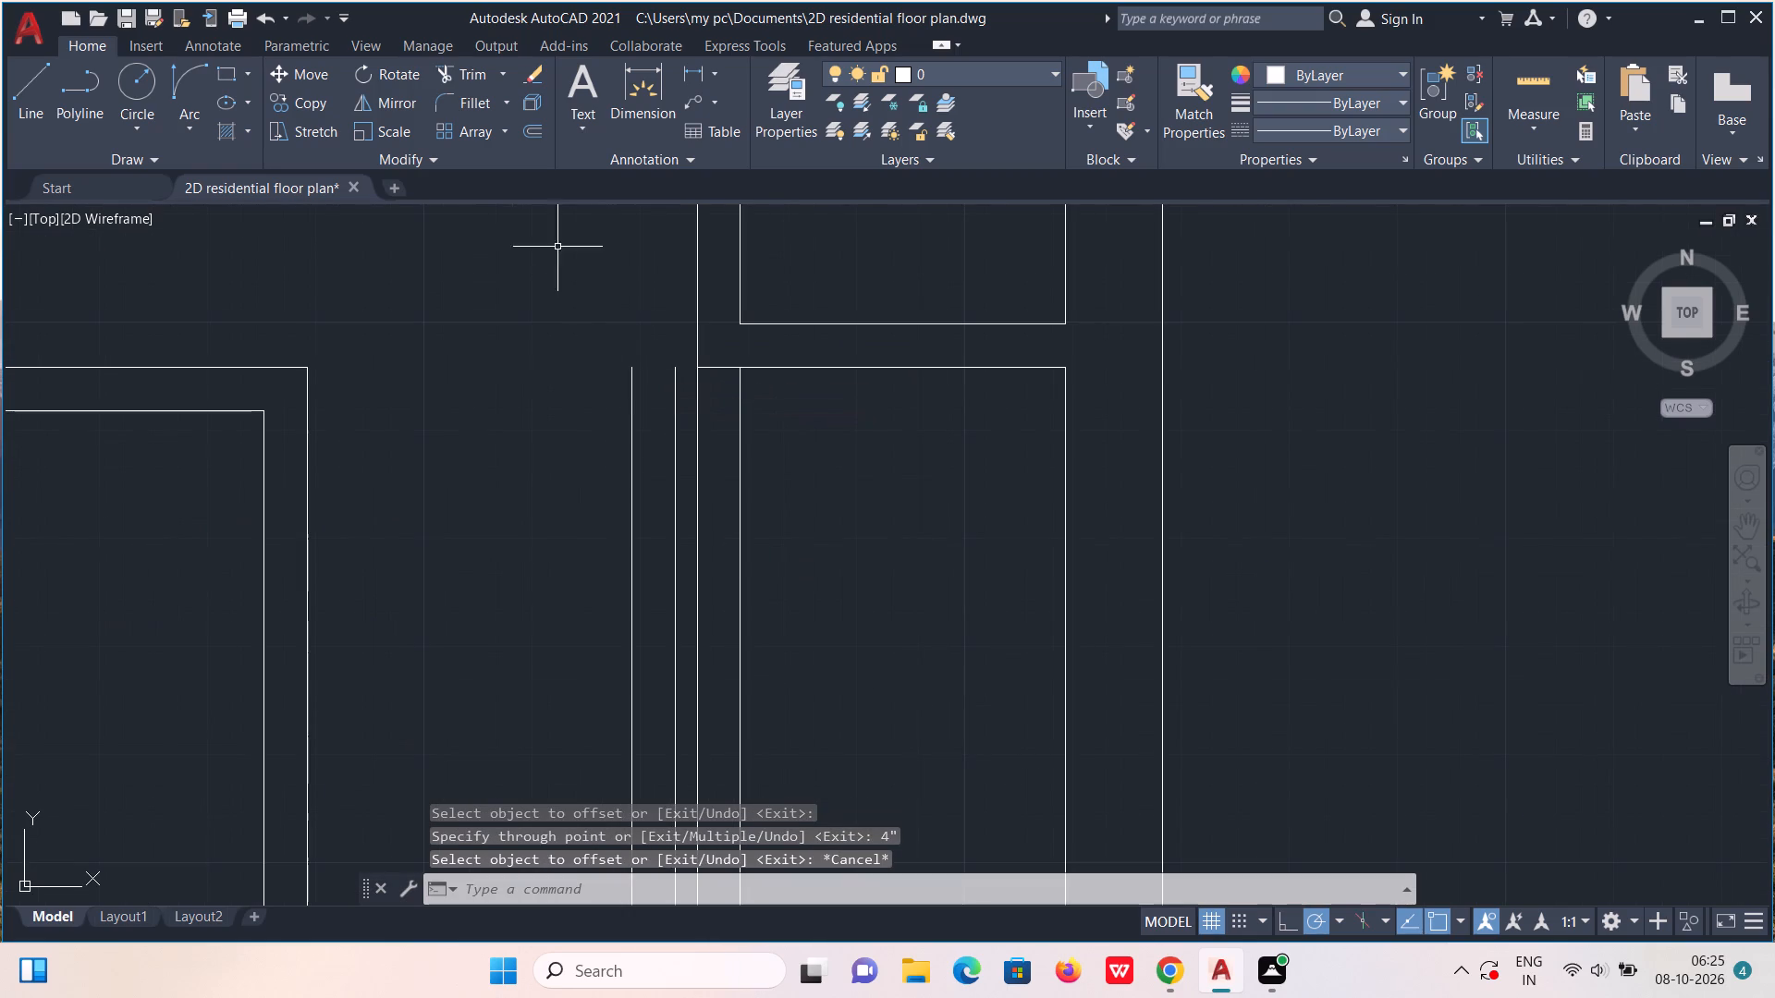
# Extend the horizontal wall's south line west to the new partition's west face.
pyautogui.click(500, 74)
pyautogui.click(475, 149)
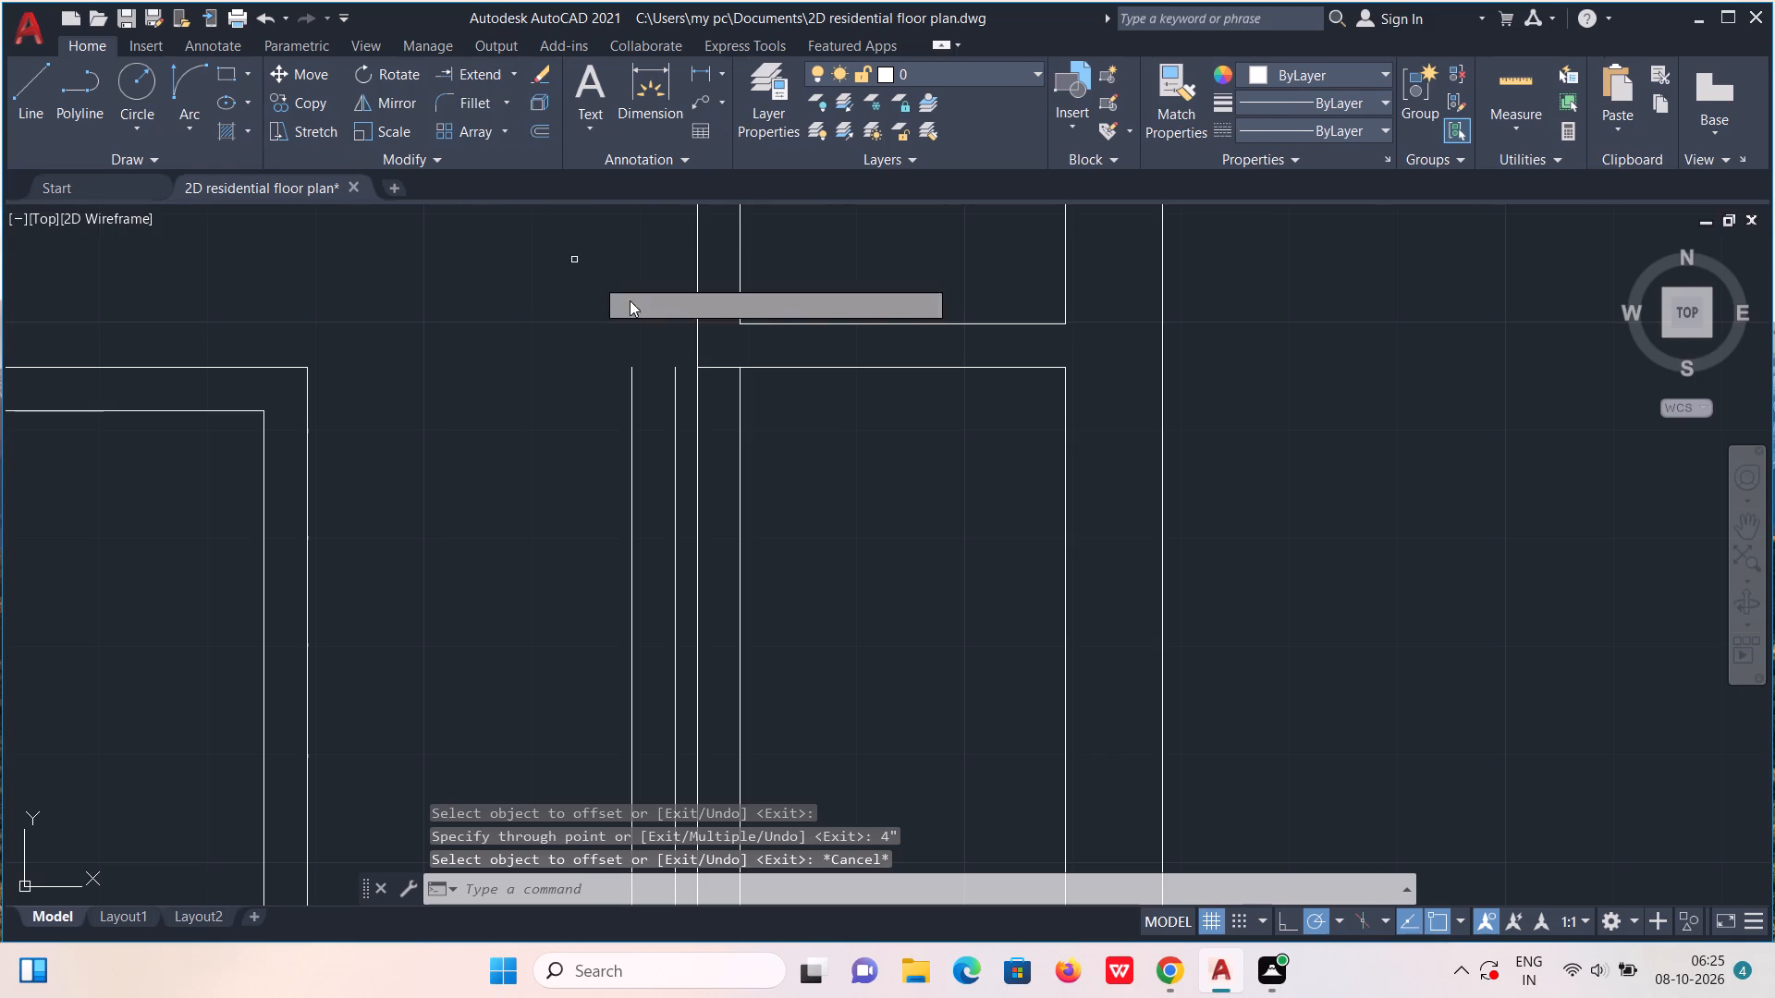
pyautogui.click(754, 369)
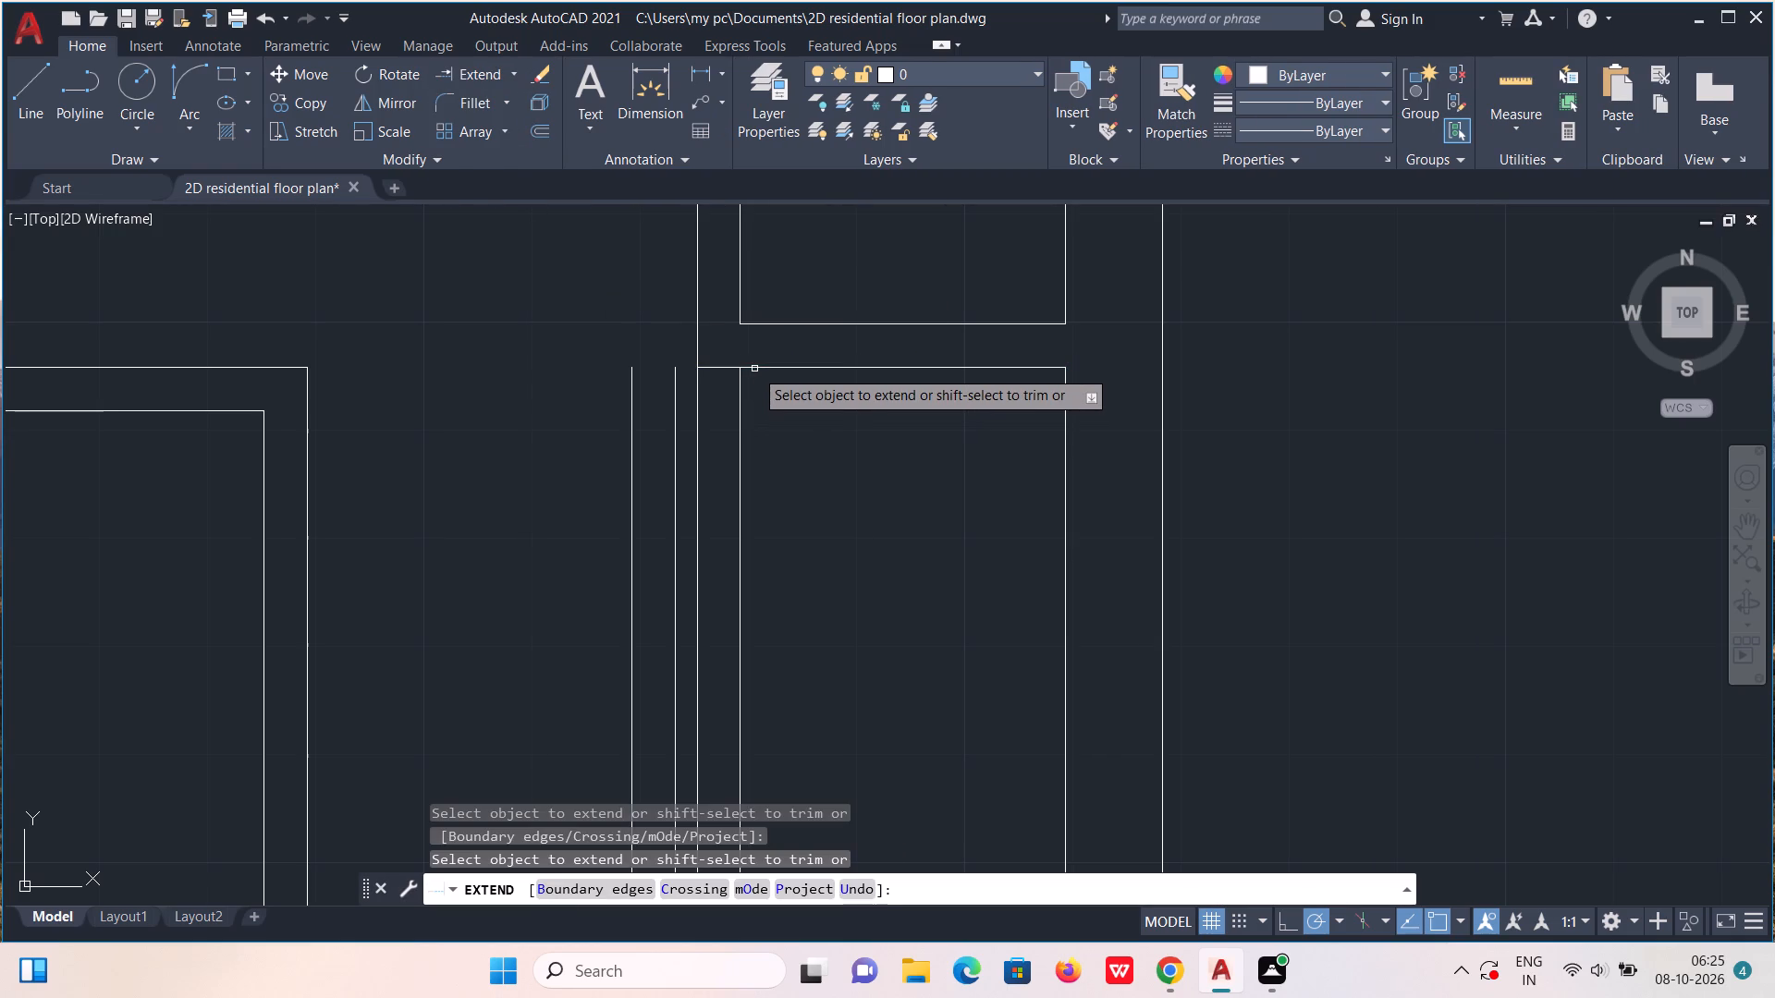
pyautogui.doubleClick(754, 369)
pyautogui.doubleClick(754, 369)
pyautogui.press('Escape')
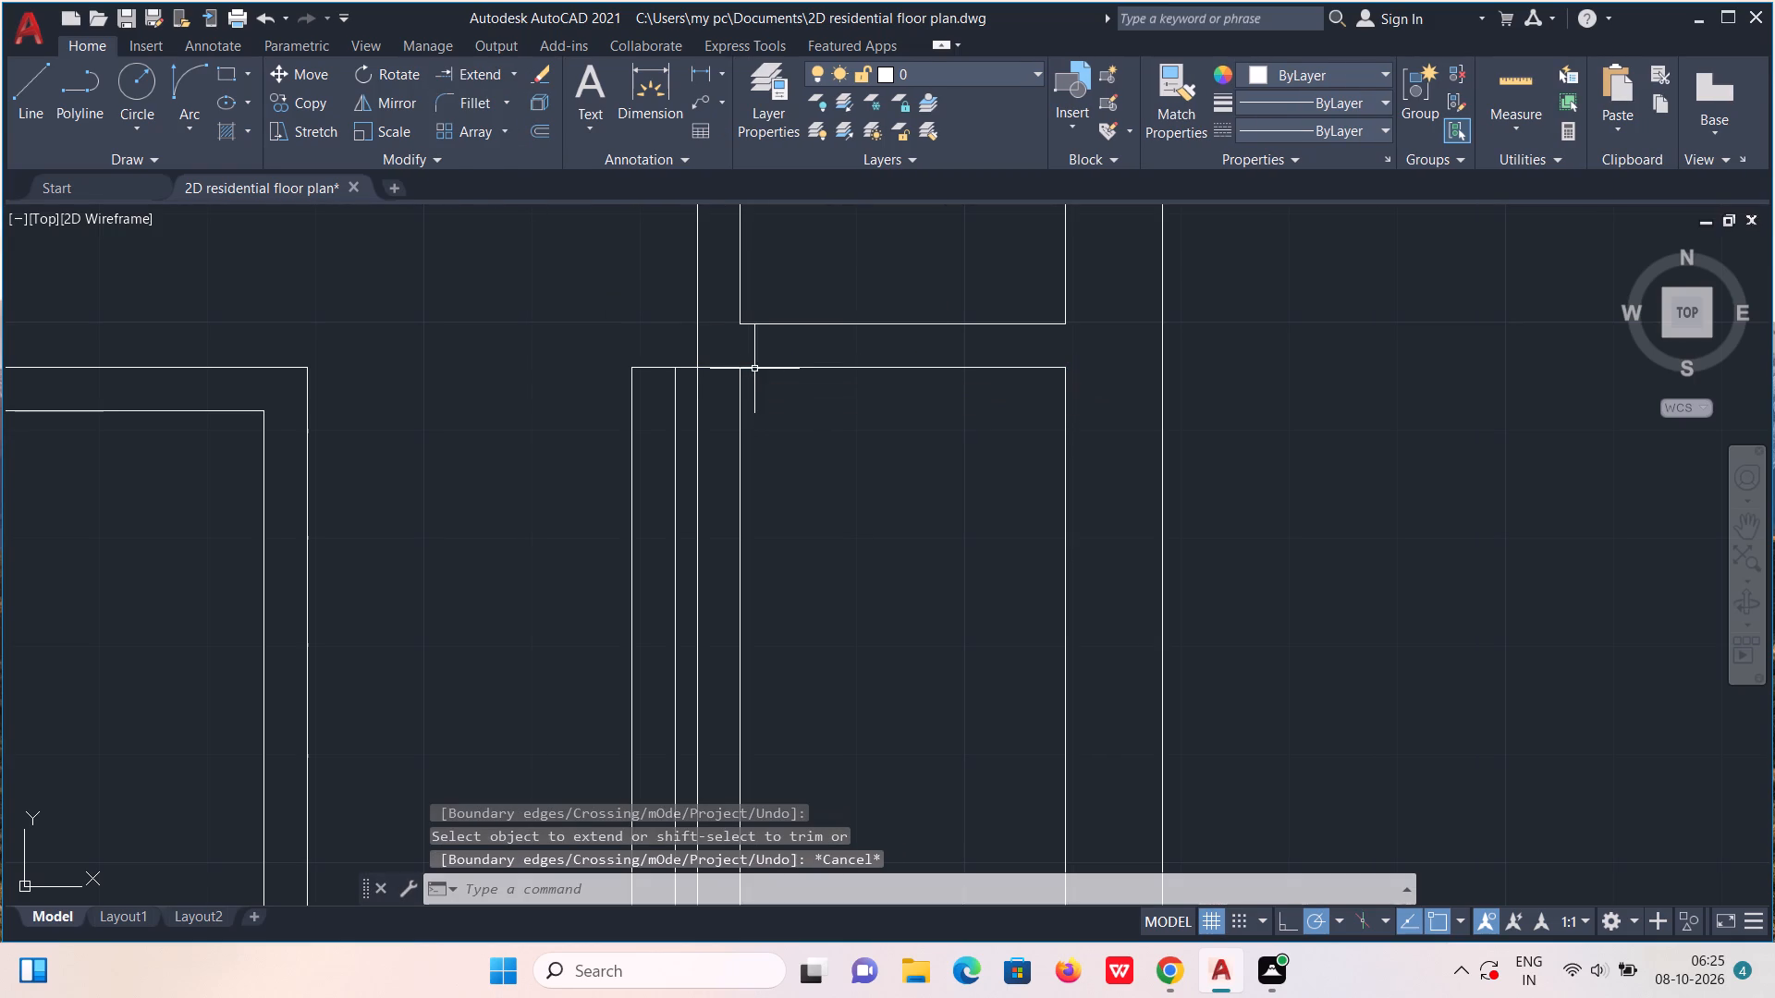
# Trim both faces of the old partition south of the horizontal wall.
pyautogui.click(508, 71)
pyautogui.click(508, 101)
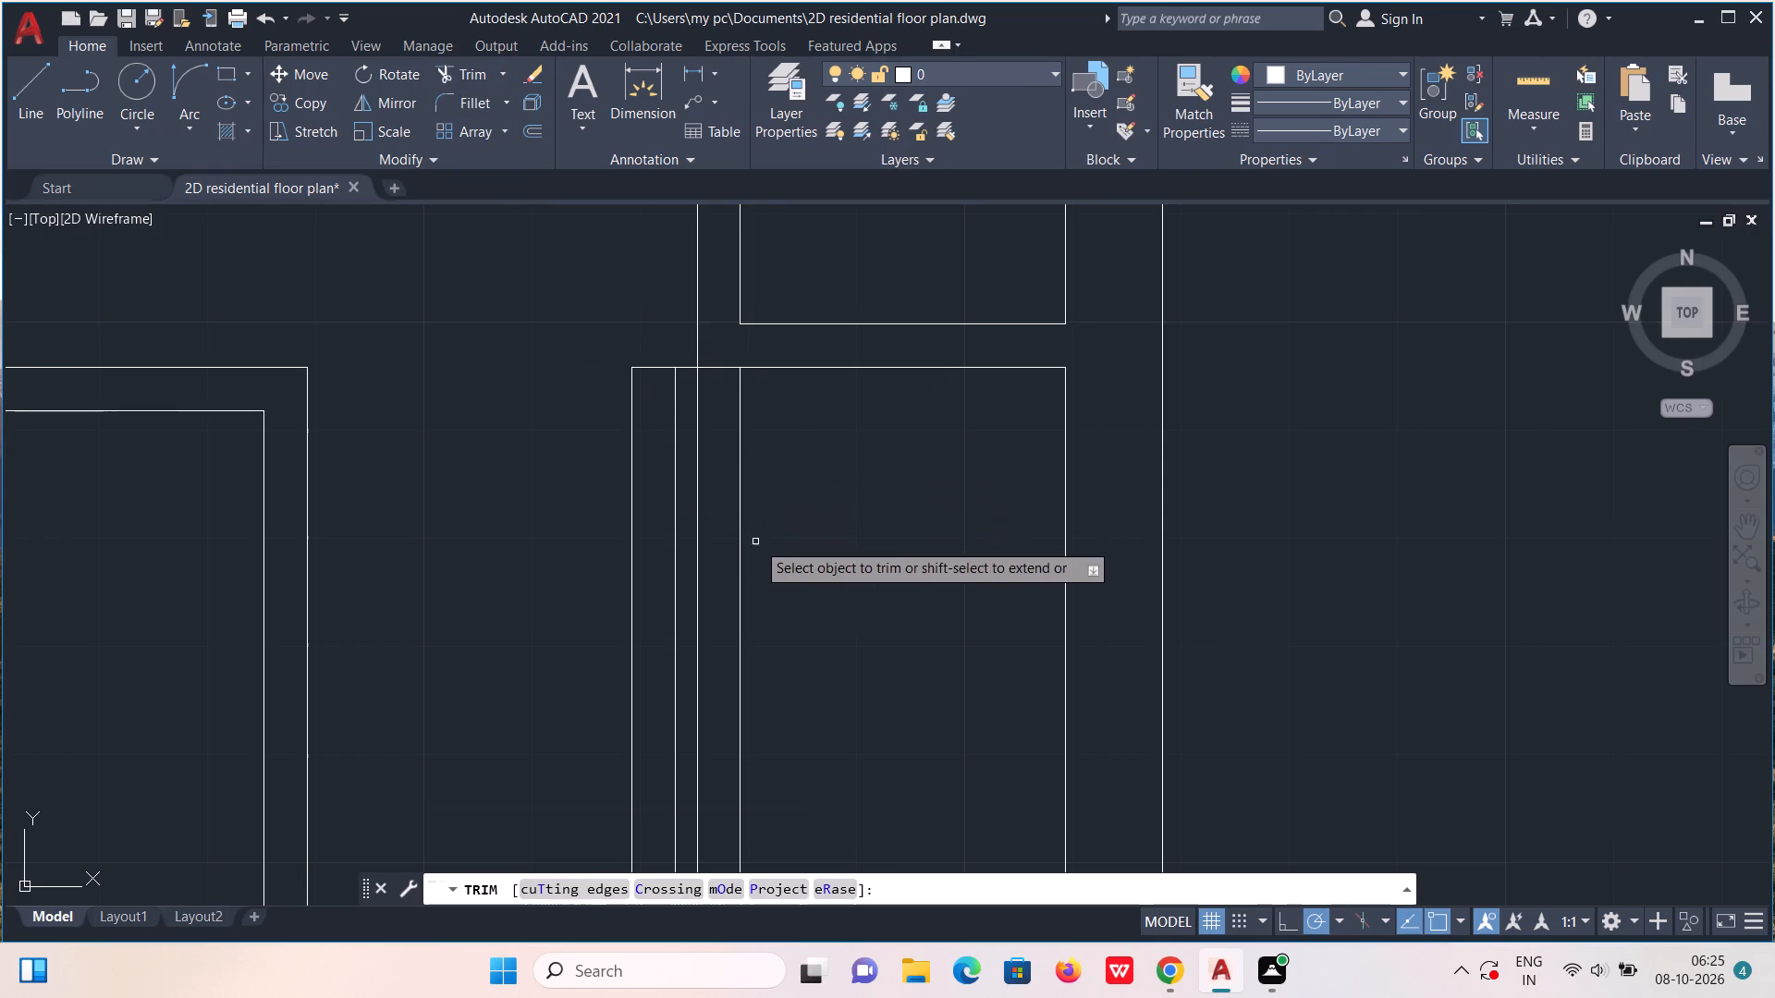
pyautogui.moveTo(760, 507); pyautogui.dragTo(695, 538)
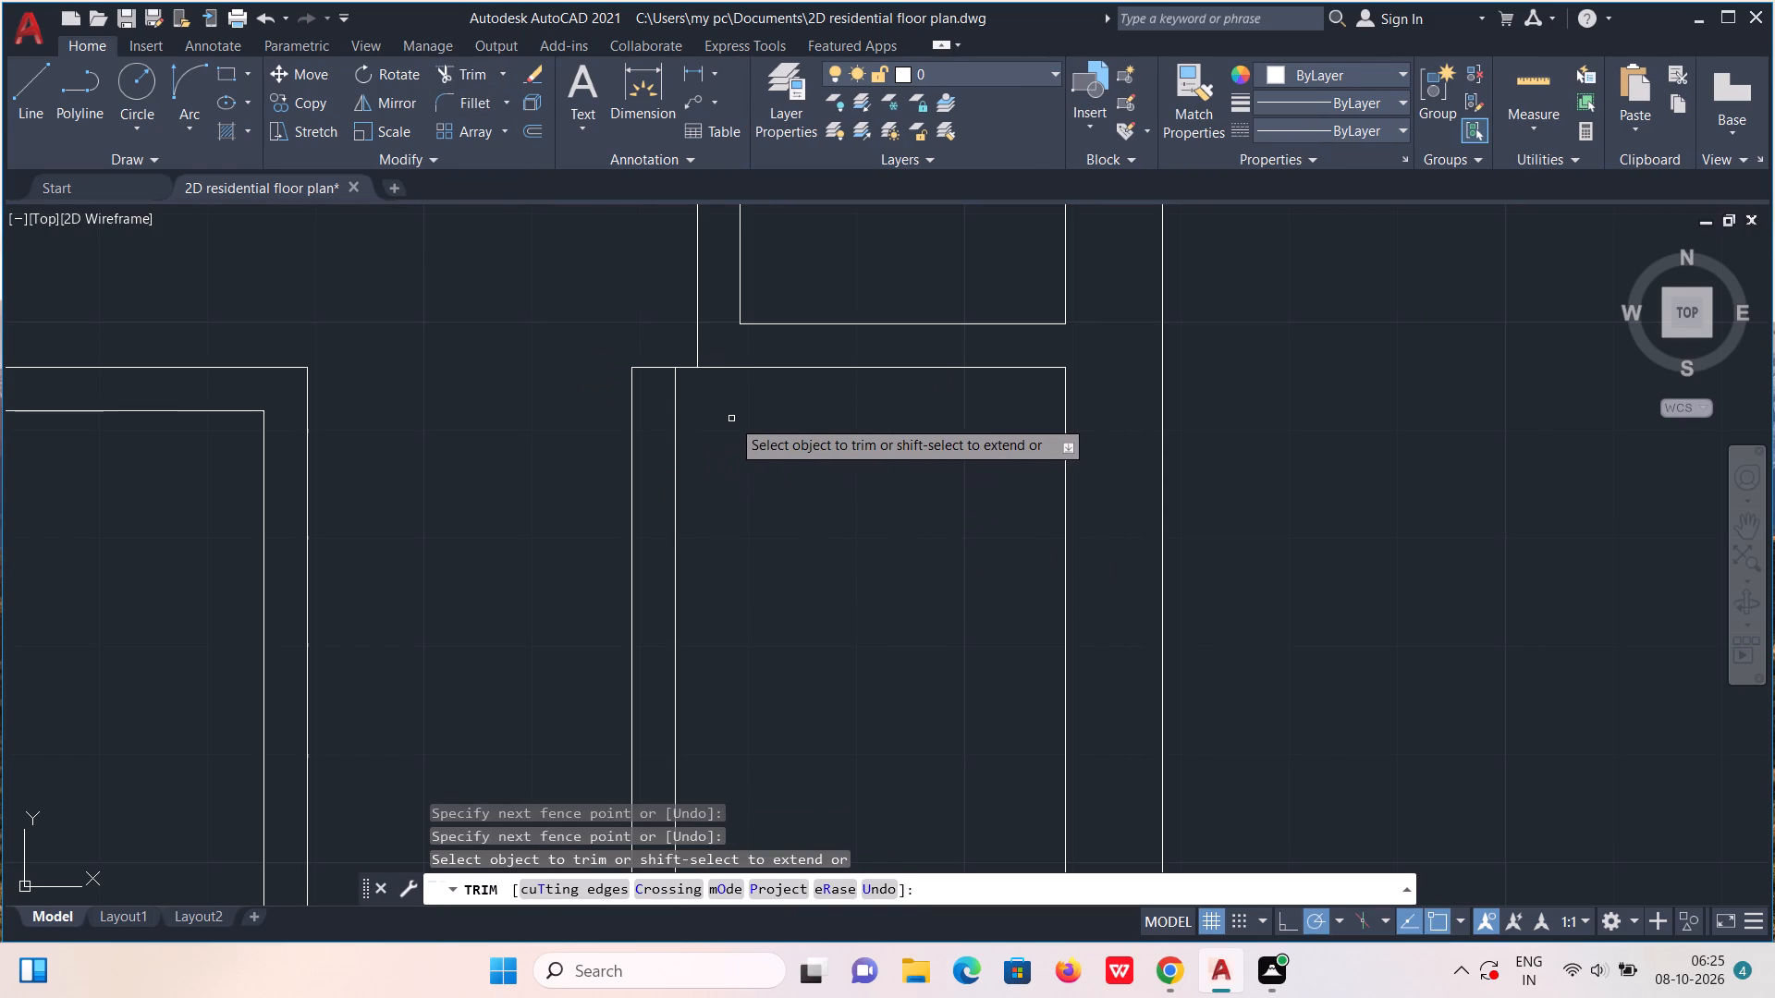
pyautogui.scroll(1, 653, 388)
pyautogui.scroll(-2, 653, 390)
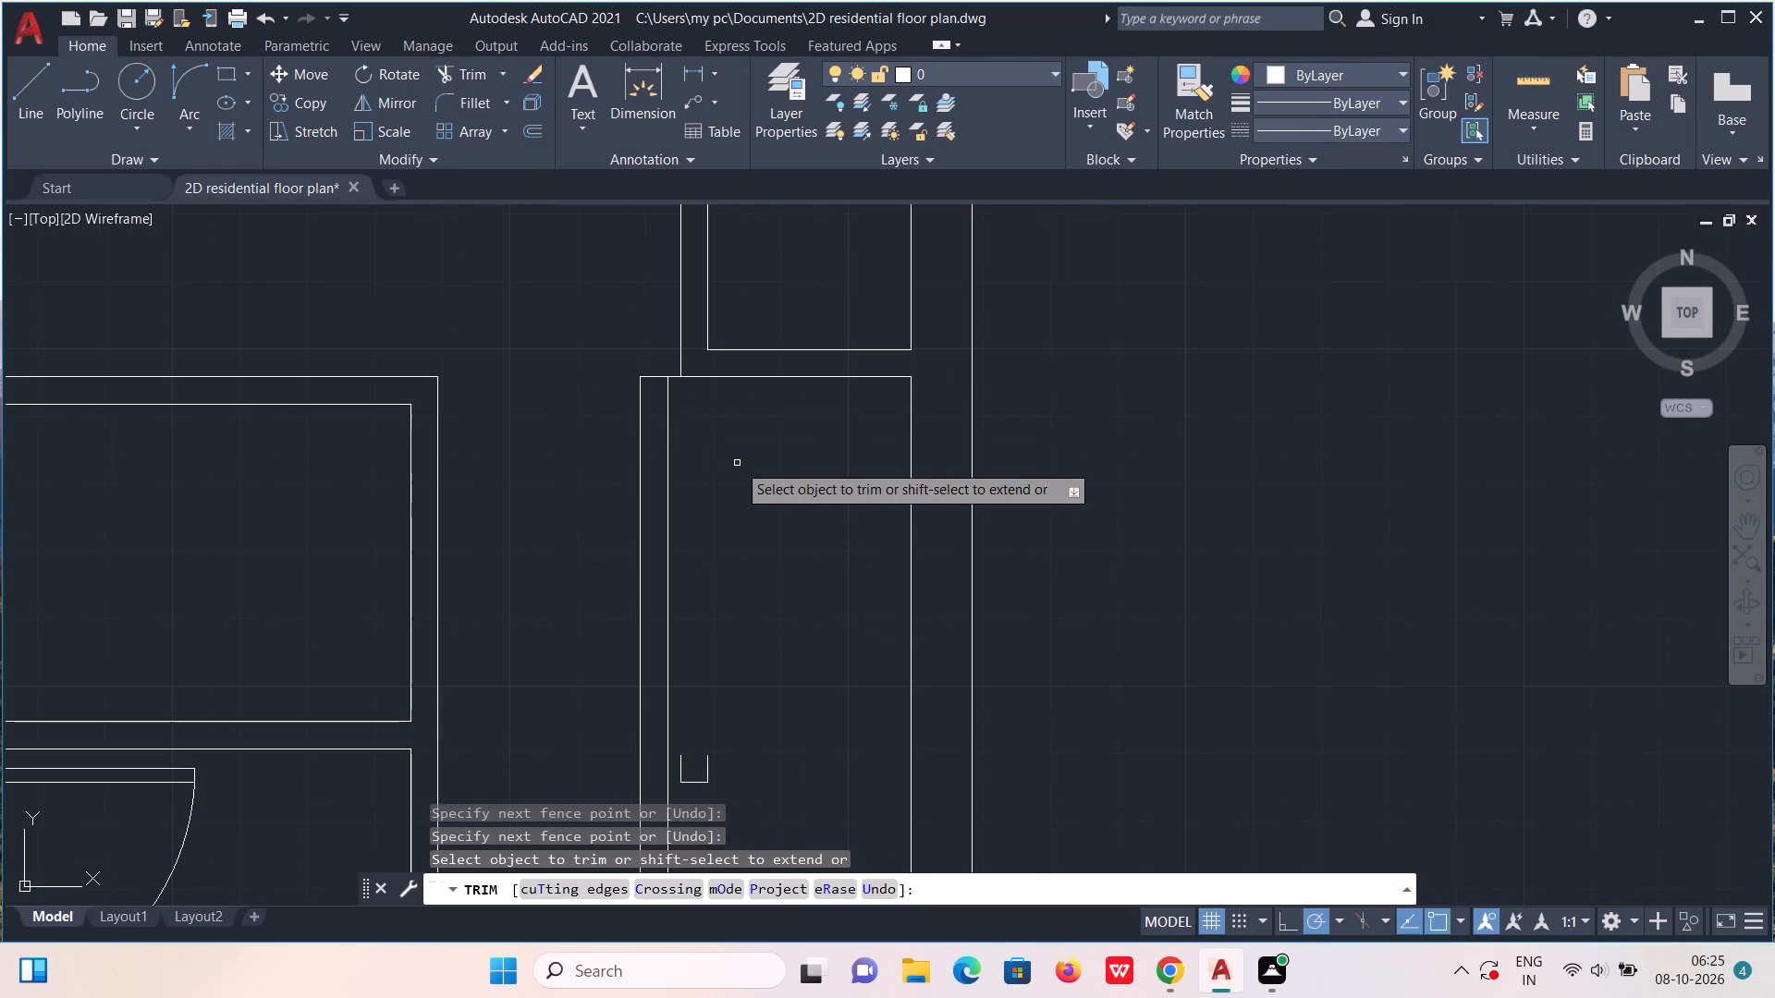
pyautogui.press('Escape')
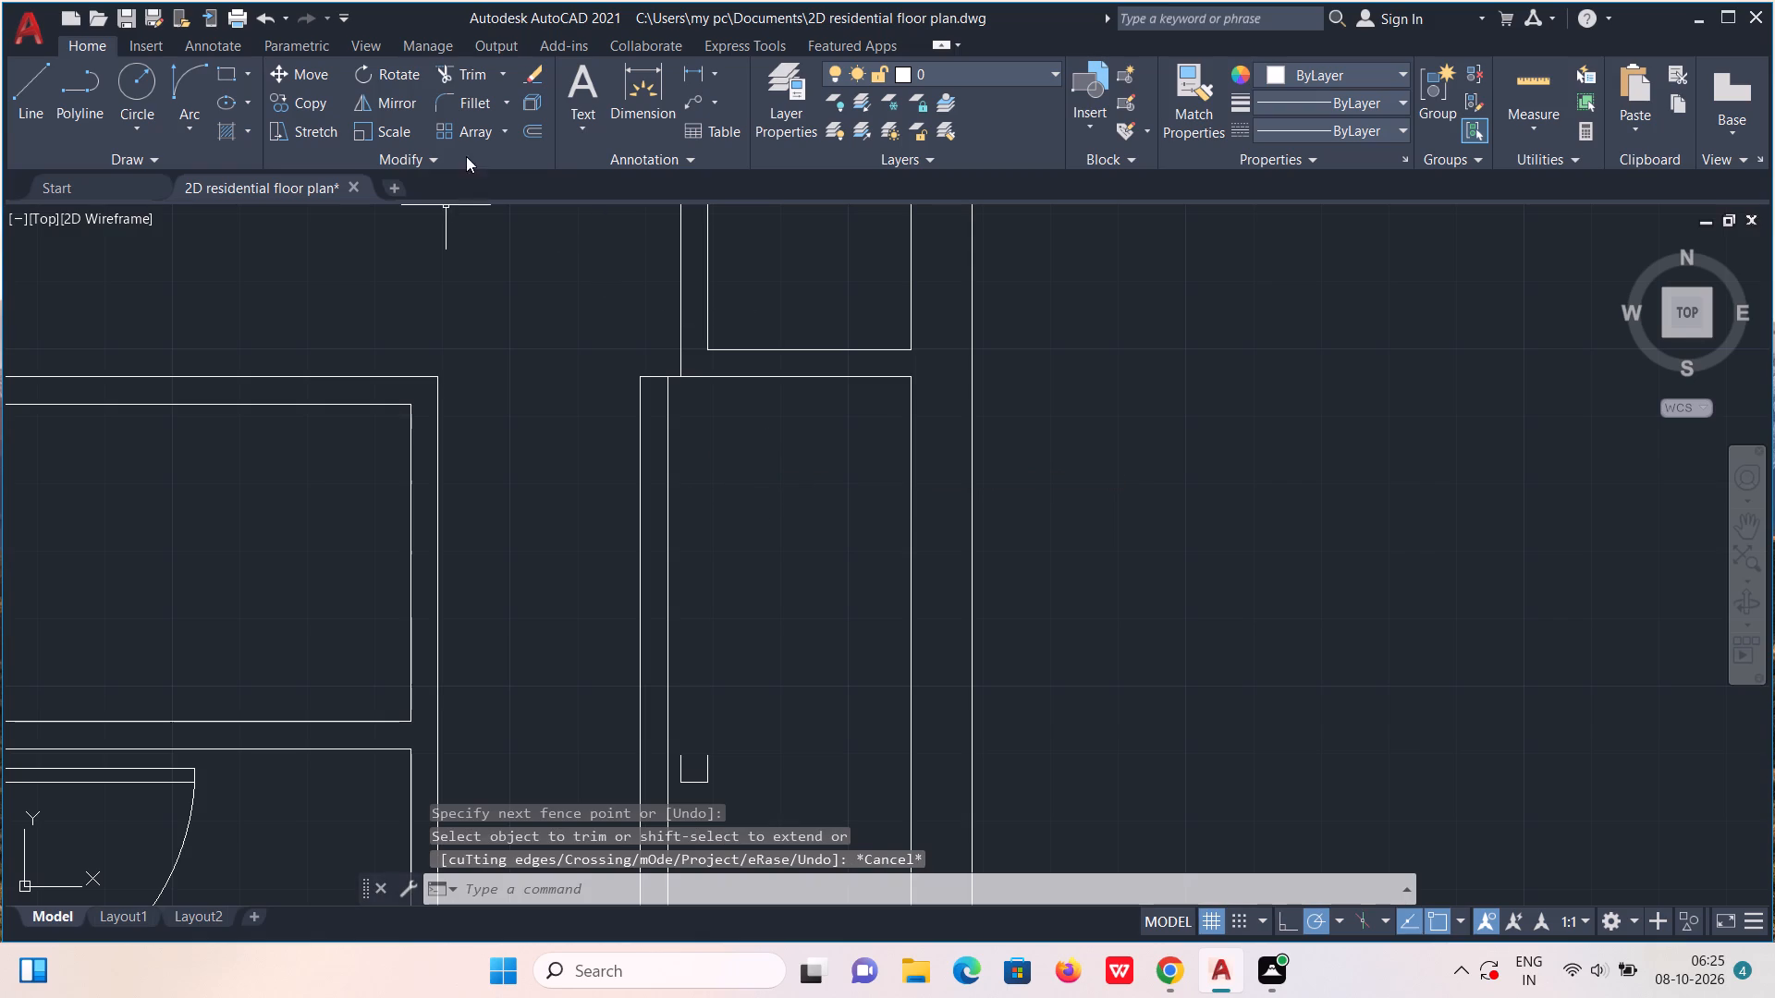
# Draw a 10" line west from the upper small room's southwest inside corner, continuing south to the new partition's northwest corner.
pyautogui.press('l')
pyautogui.press('Return')
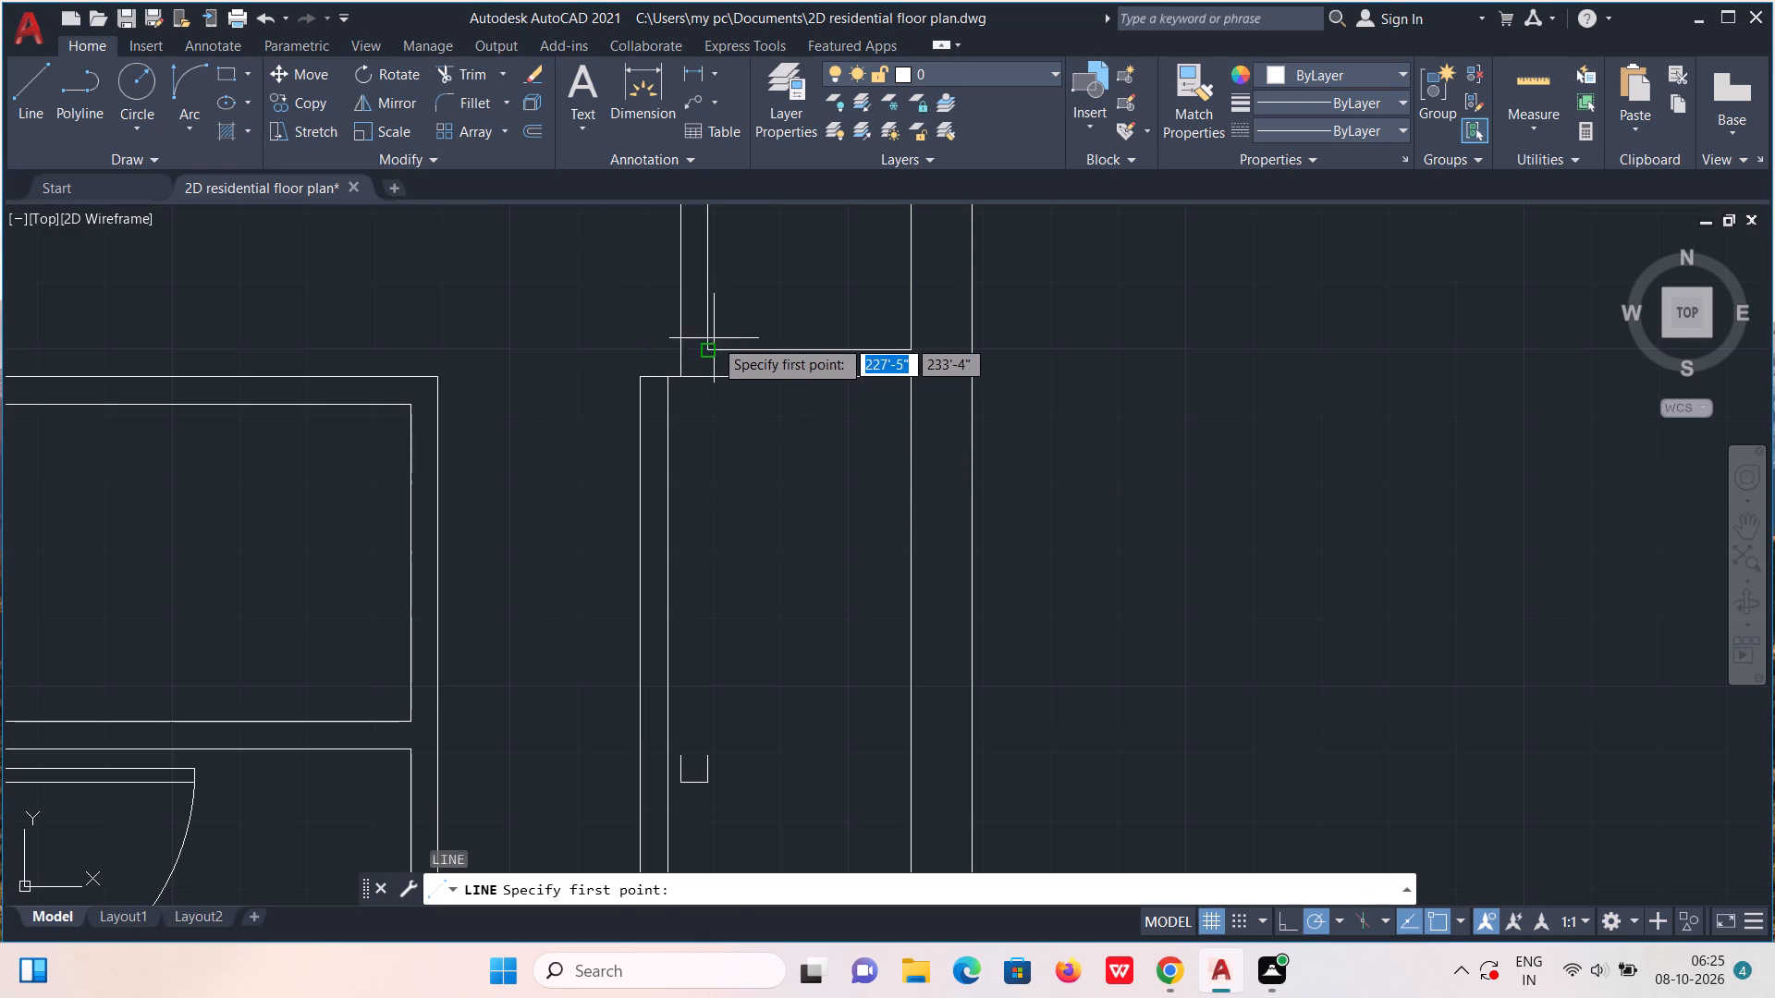
pyautogui.click(710, 345)
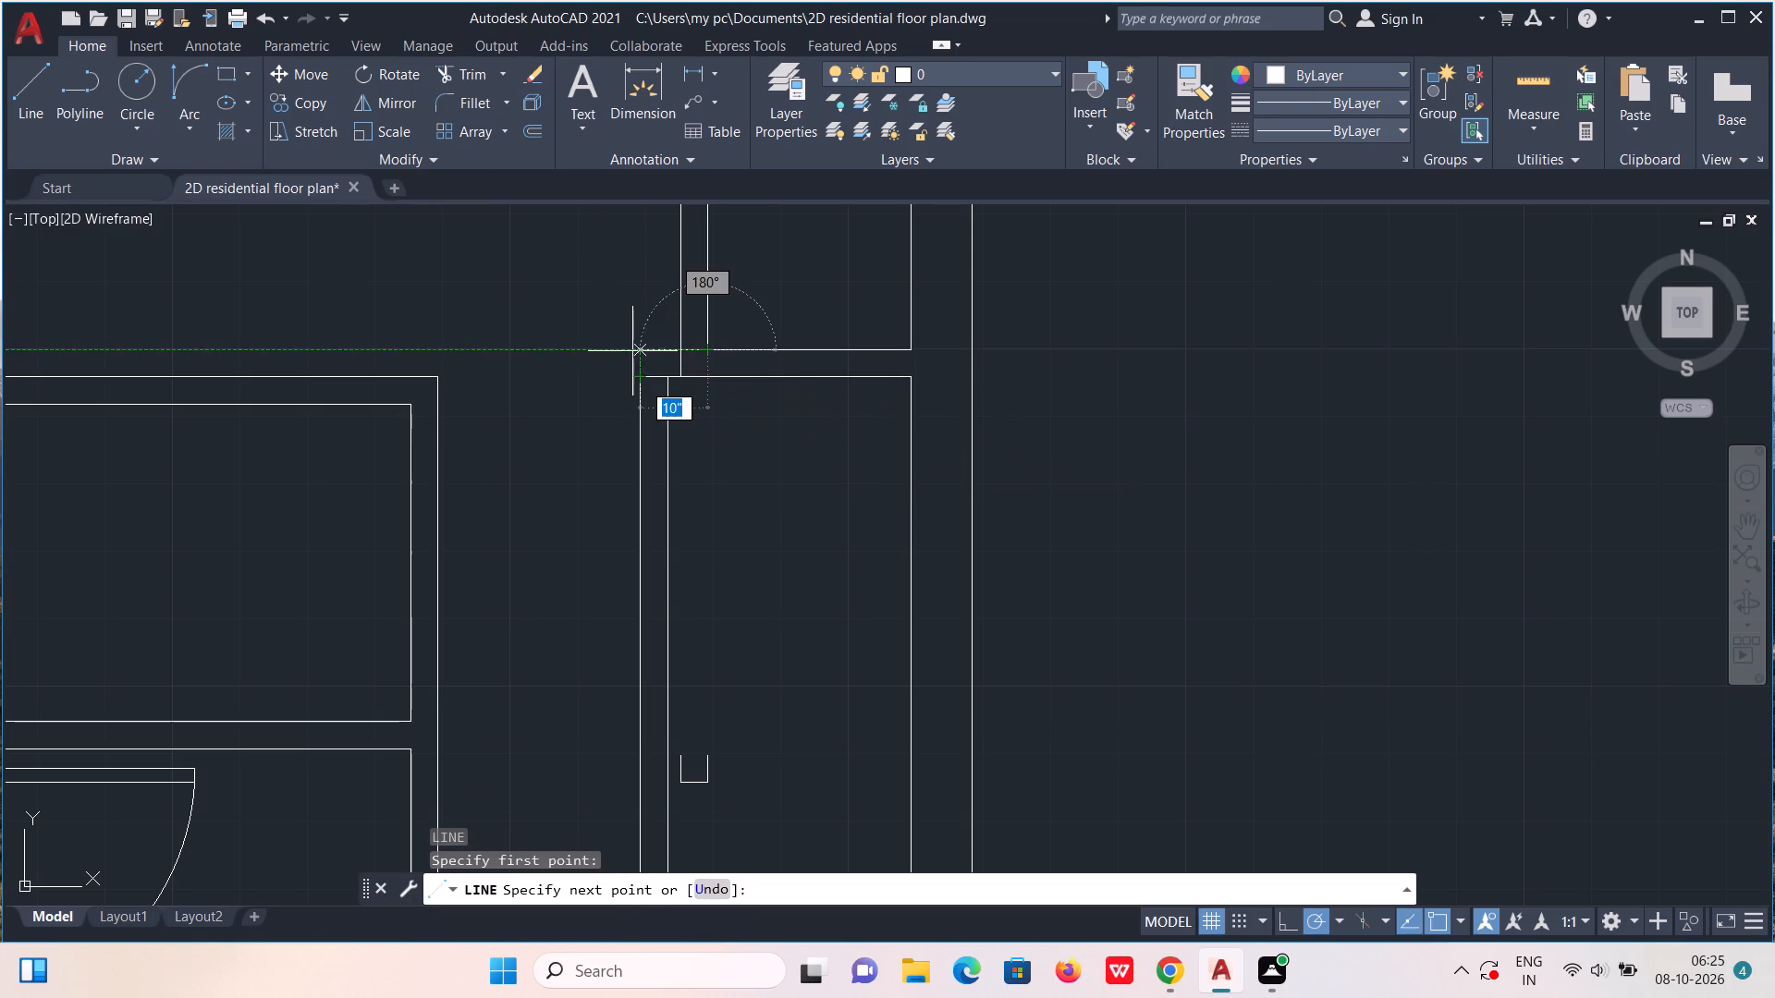
pyautogui.moveTo(638, 350); pyautogui.dragTo(638, 352)
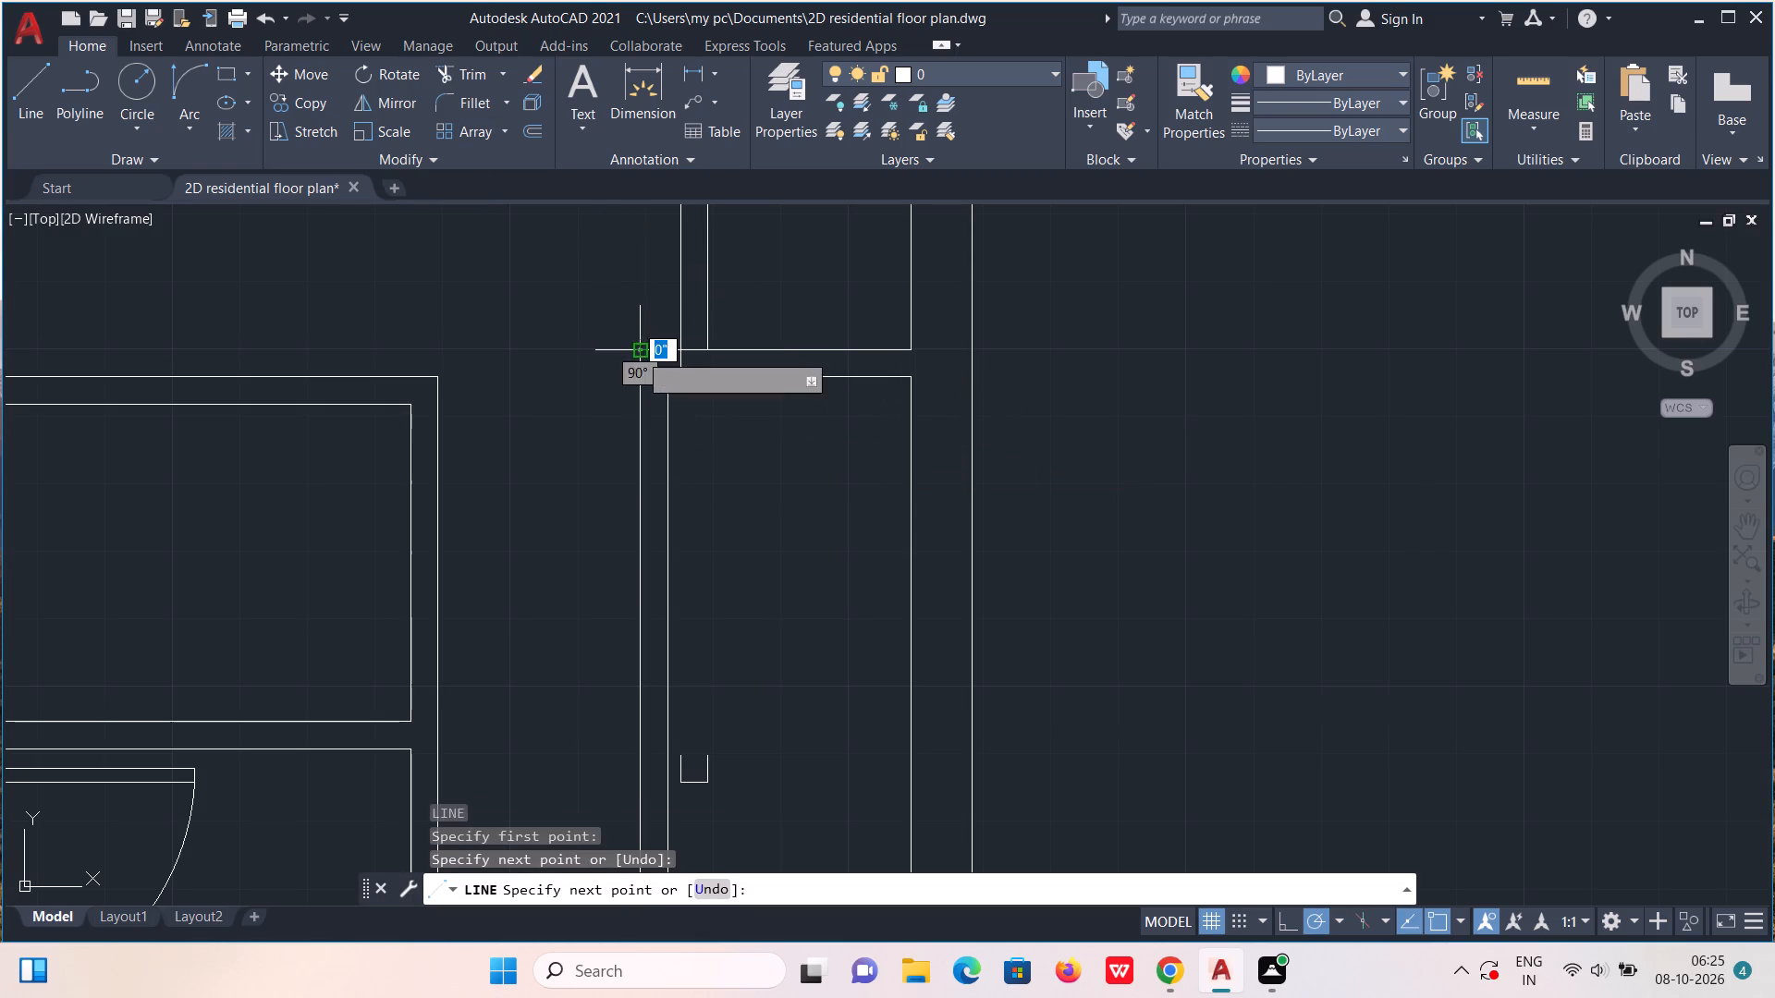
pyautogui.moveTo(638, 352); pyautogui.dragTo(638, 362)
pyautogui.click(640, 383)
pyautogui.press('Escape')
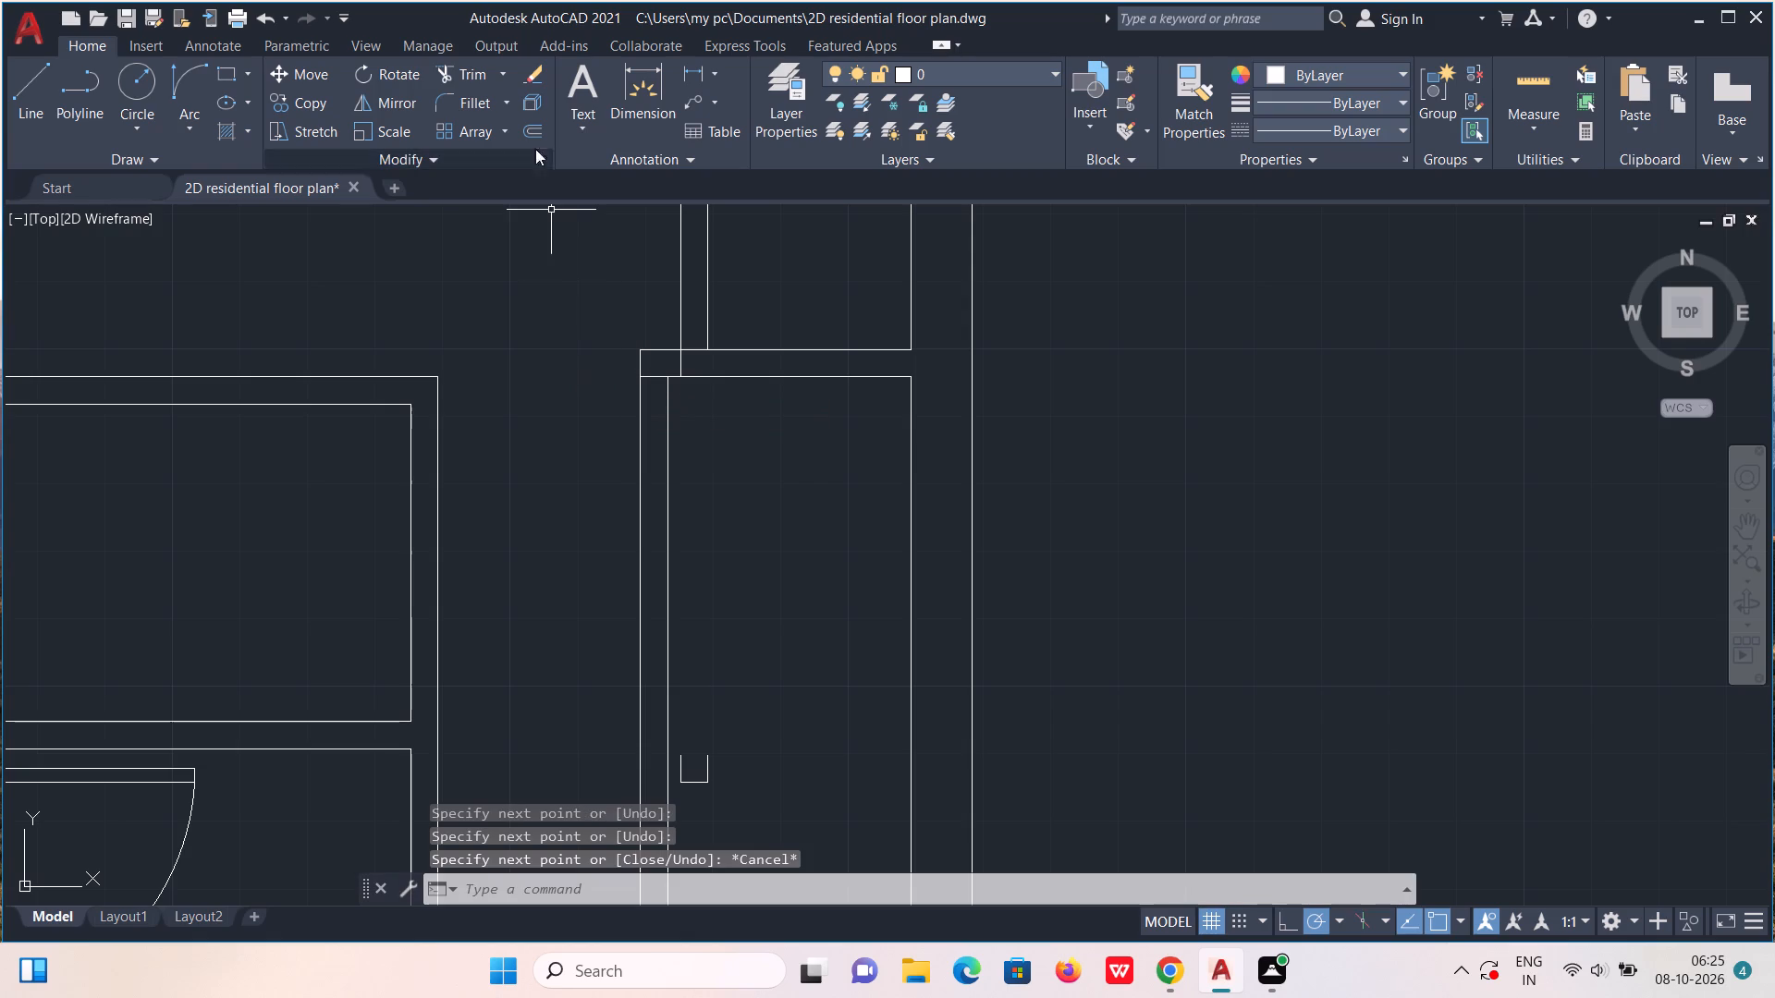
# Trim the crossing line segments inside the junction of the new partition, the horizontal wall and the upper partition.
pyautogui.click(471, 72)
pyautogui.scroll(3, 666, 366)
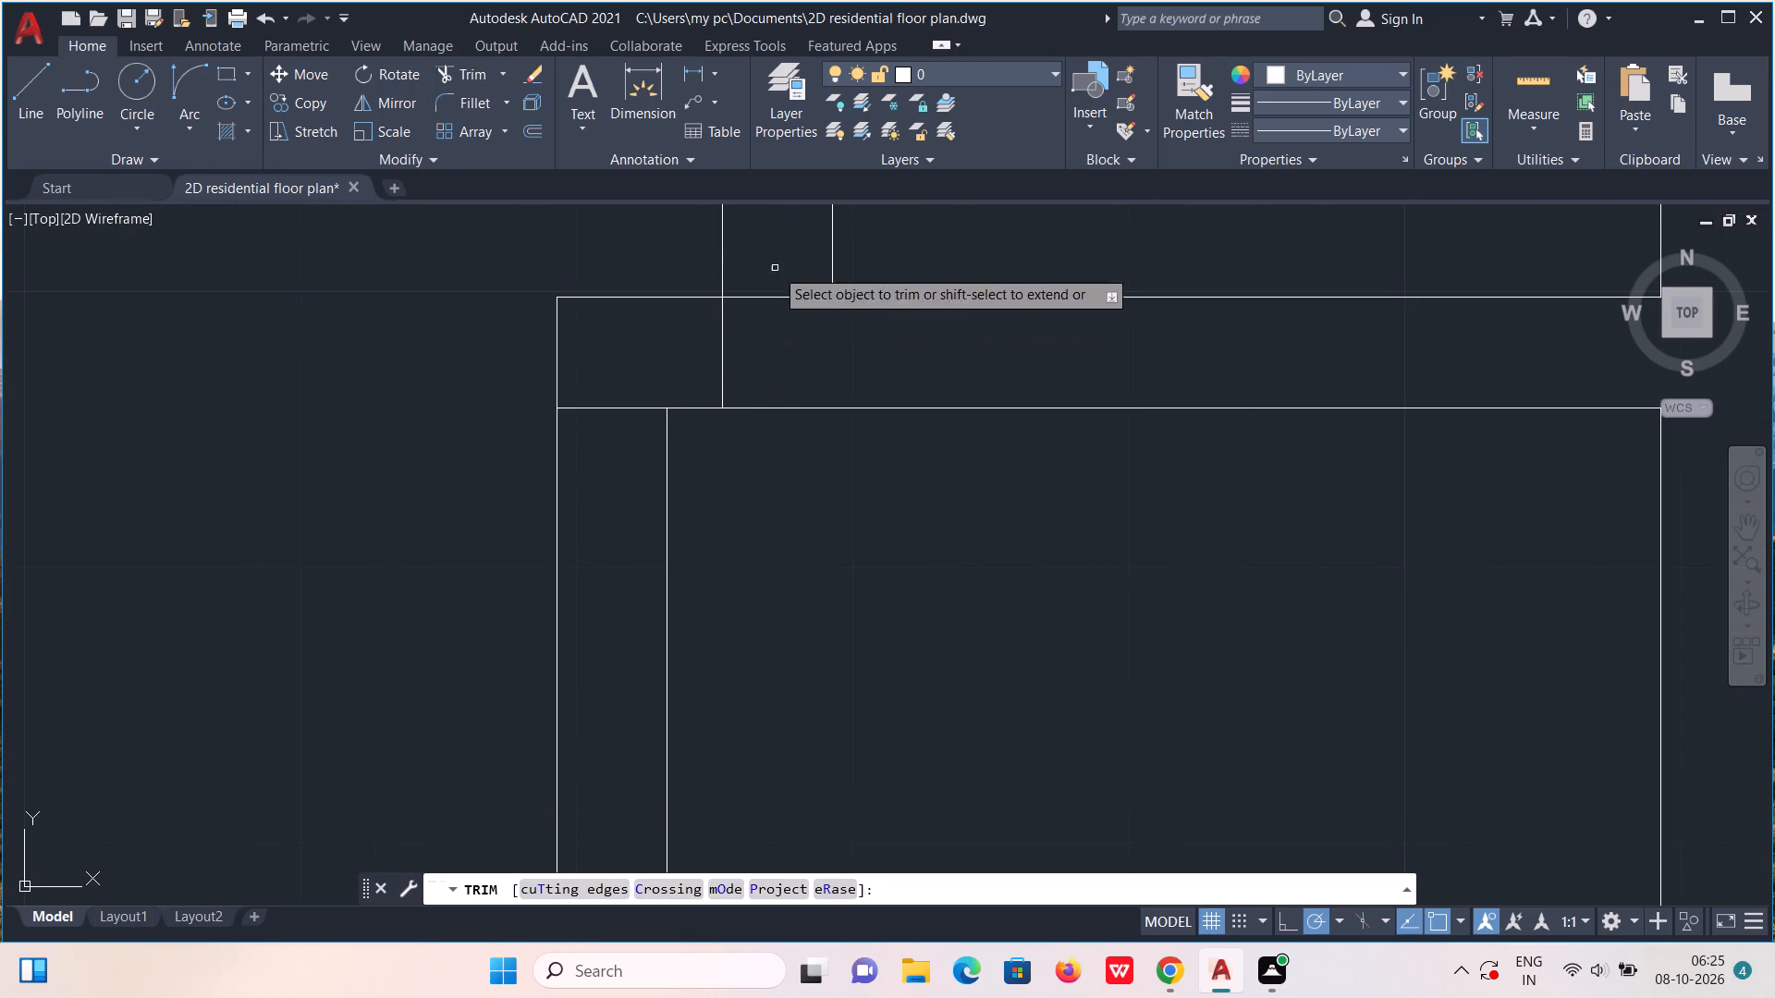
pyautogui.moveTo(764, 251); pyautogui.dragTo(666, 412)
pyautogui.hotkey('ctrl', 'z')
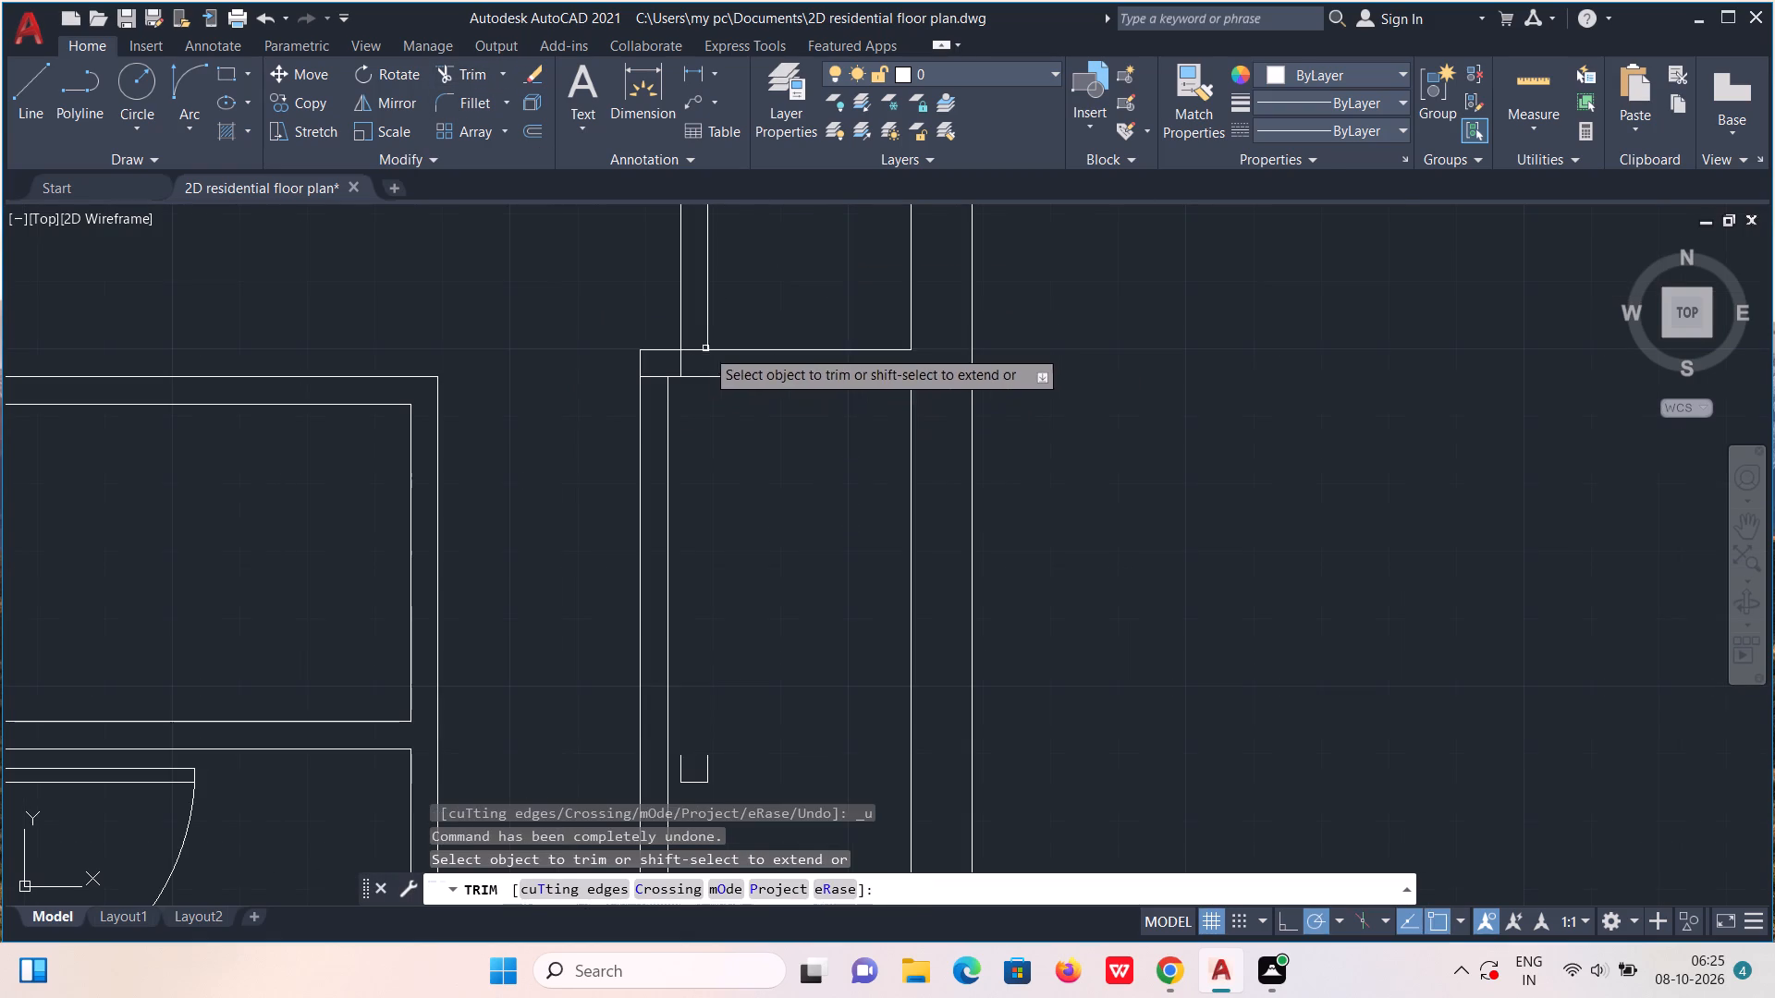
pyautogui.scroll(3, 680, 357)
pyautogui.moveTo(708, 311); pyautogui.dragTo(574, 401)
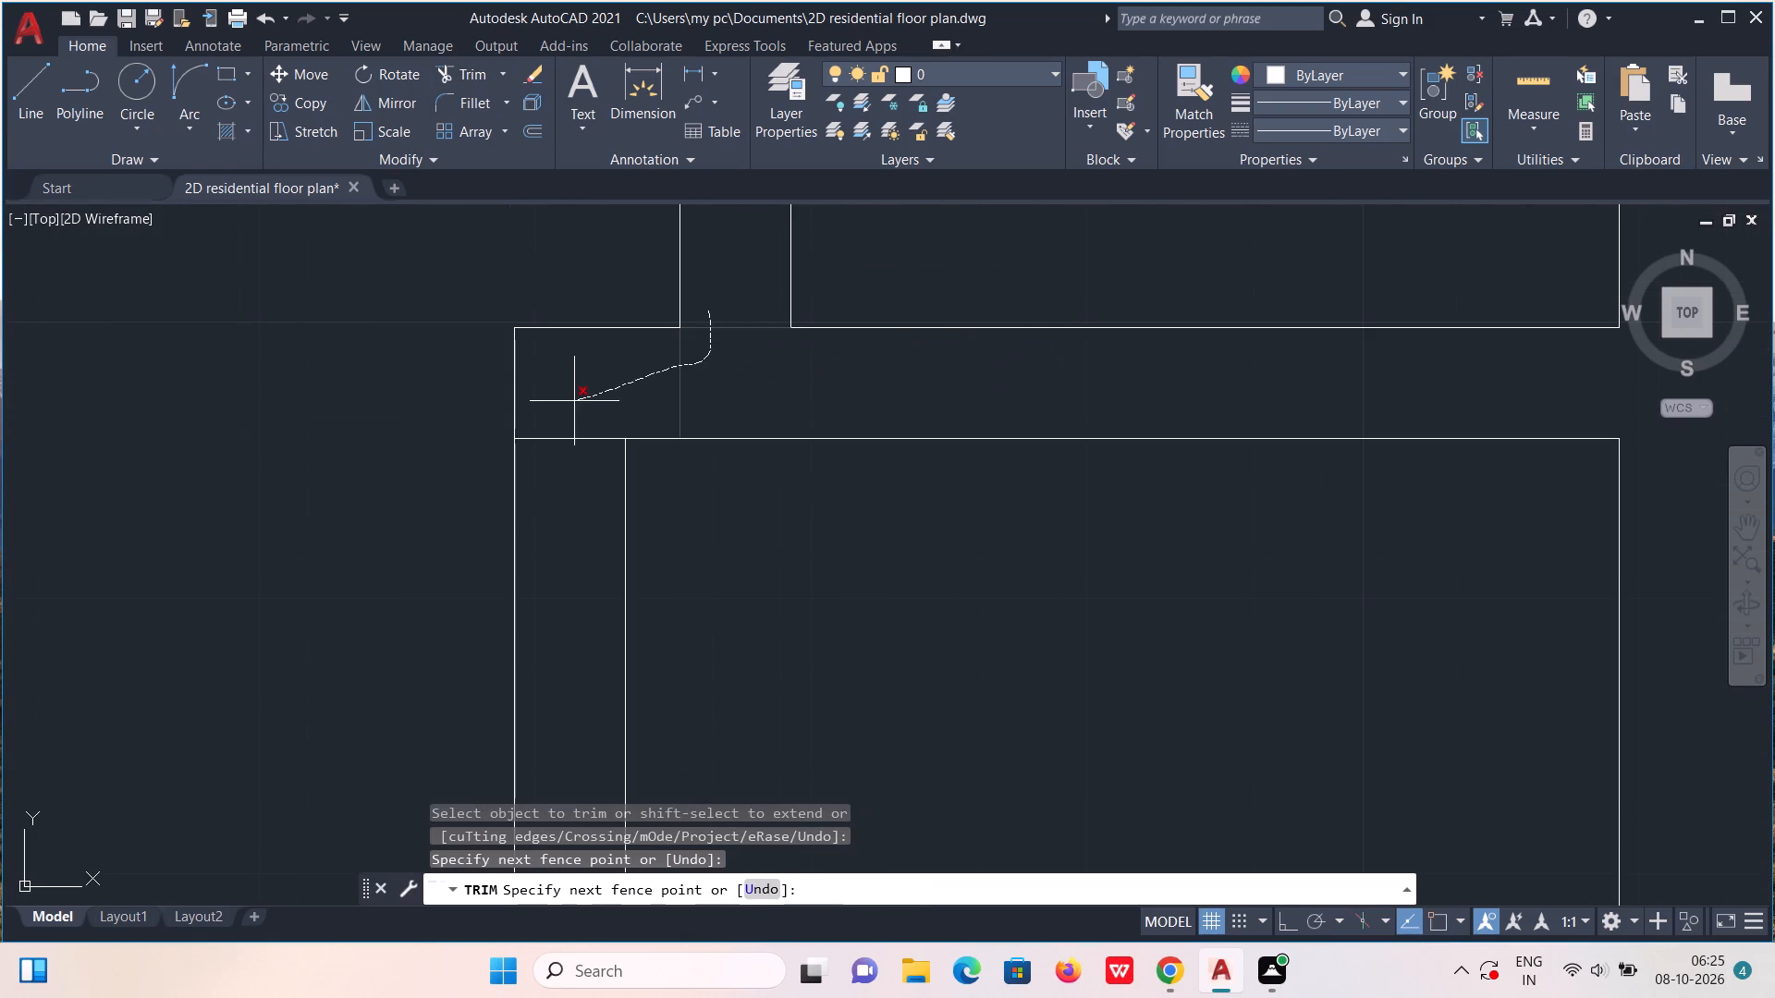
pyautogui.moveTo(574, 401); pyautogui.dragTo(563, 471)
# Trim away the stray U-shaped remnant of the old partition east of the new partition.
pyautogui.scroll(-4, 563, 461)
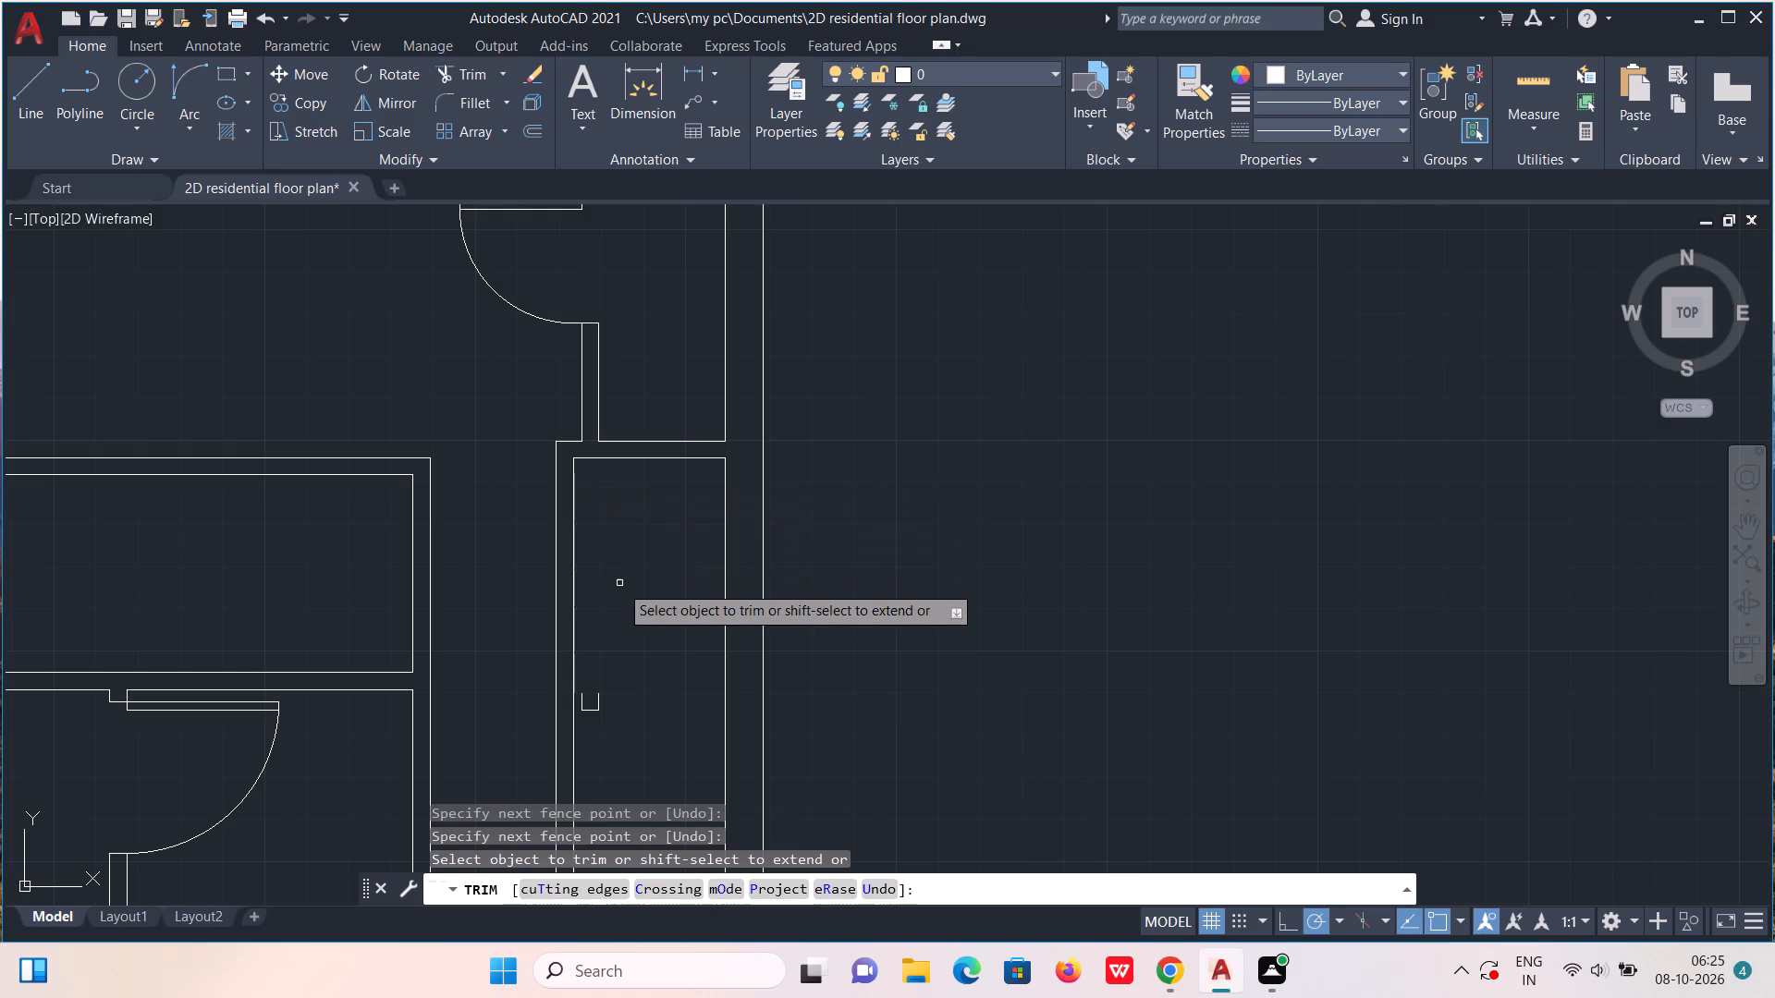
pyautogui.moveTo(622, 661); pyautogui.dragTo(929, 344, button='middle')
pyautogui.scroll(4, 905, 386)
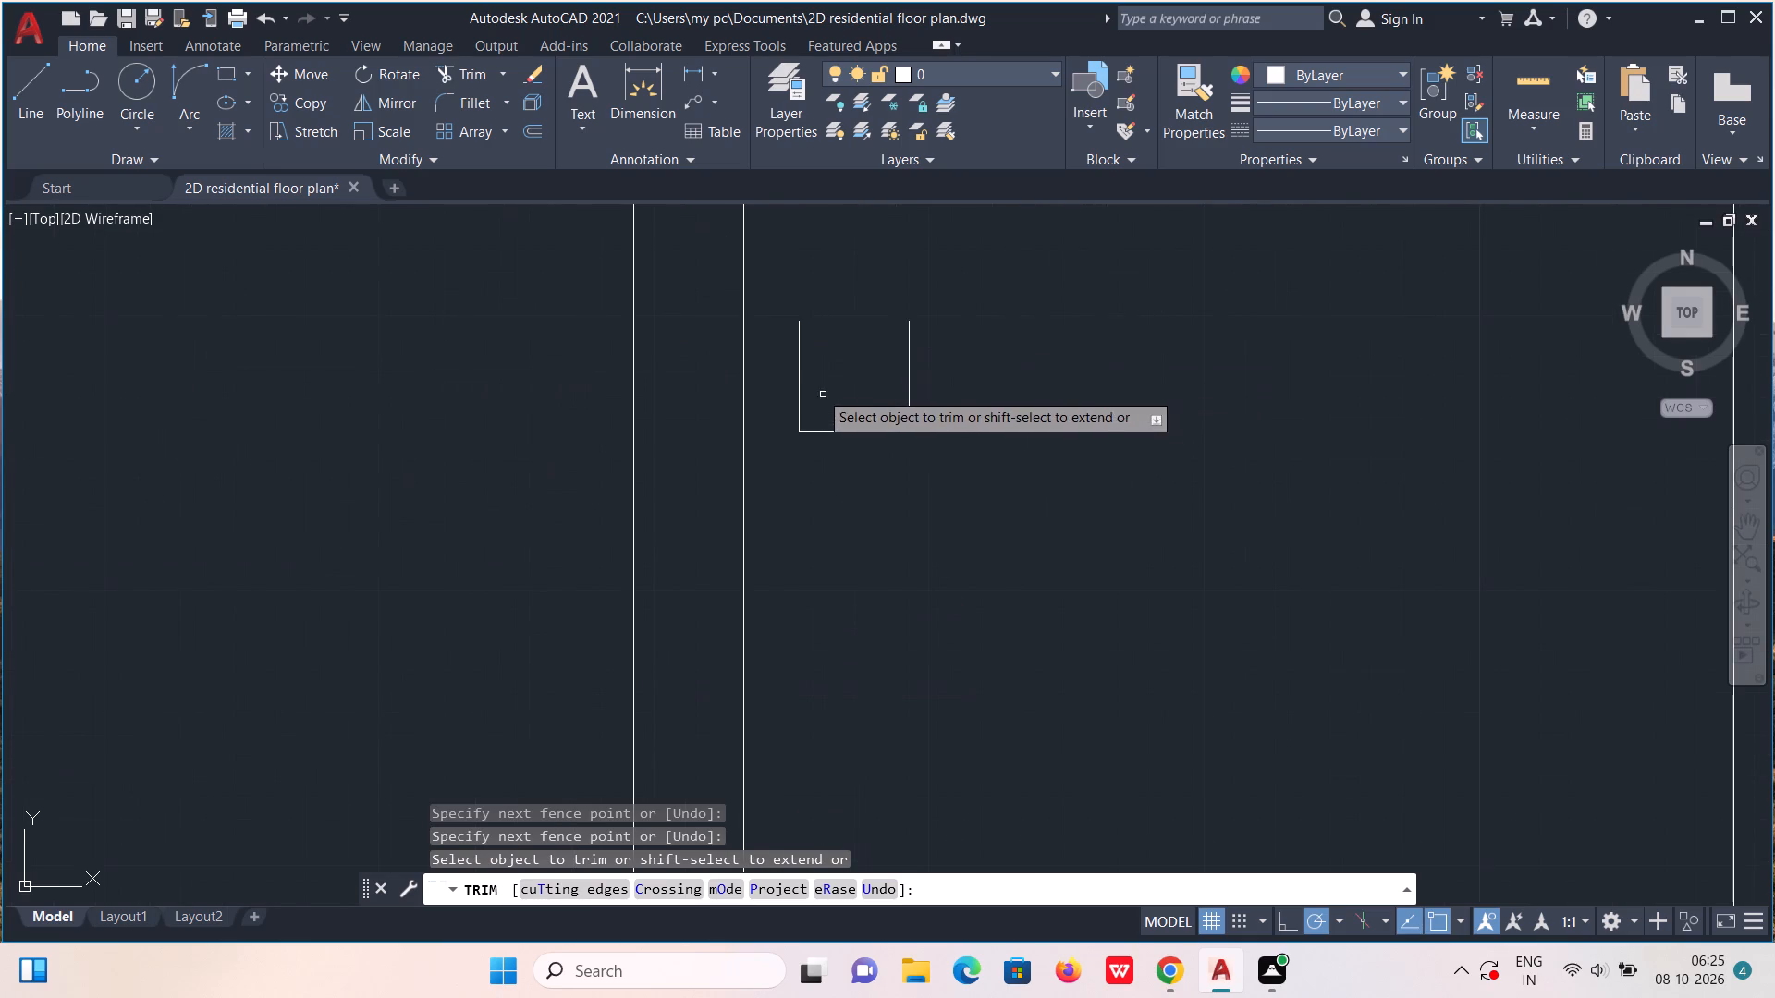
pyautogui.moveTo(785, 375); pyautogui.dragTo(854, 475)
pyautogui.scroll(-4, 855, 462)
pyautogui.press('Escape')
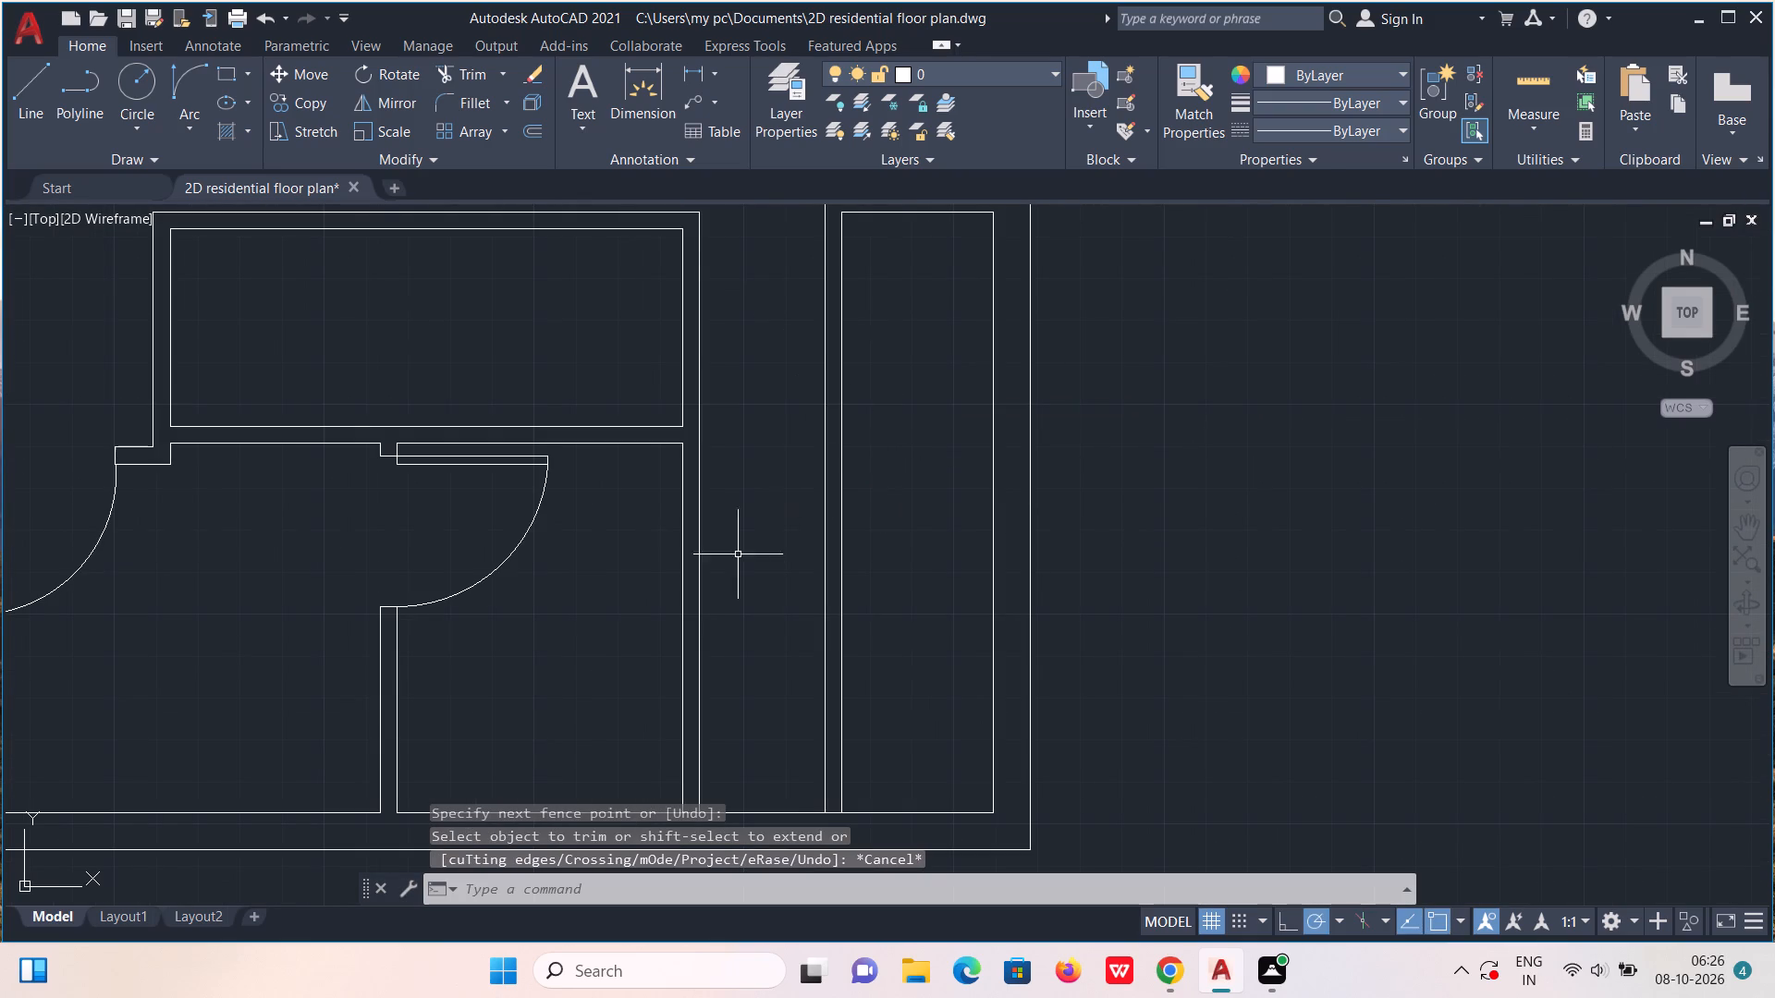
# Offset the horizontal wall's south line south four times in succession at 1' spacing to form the first stair treads.
pyautogui.moveTo(864, 456); pyautogui.dragTo(860, 599, button='middle')
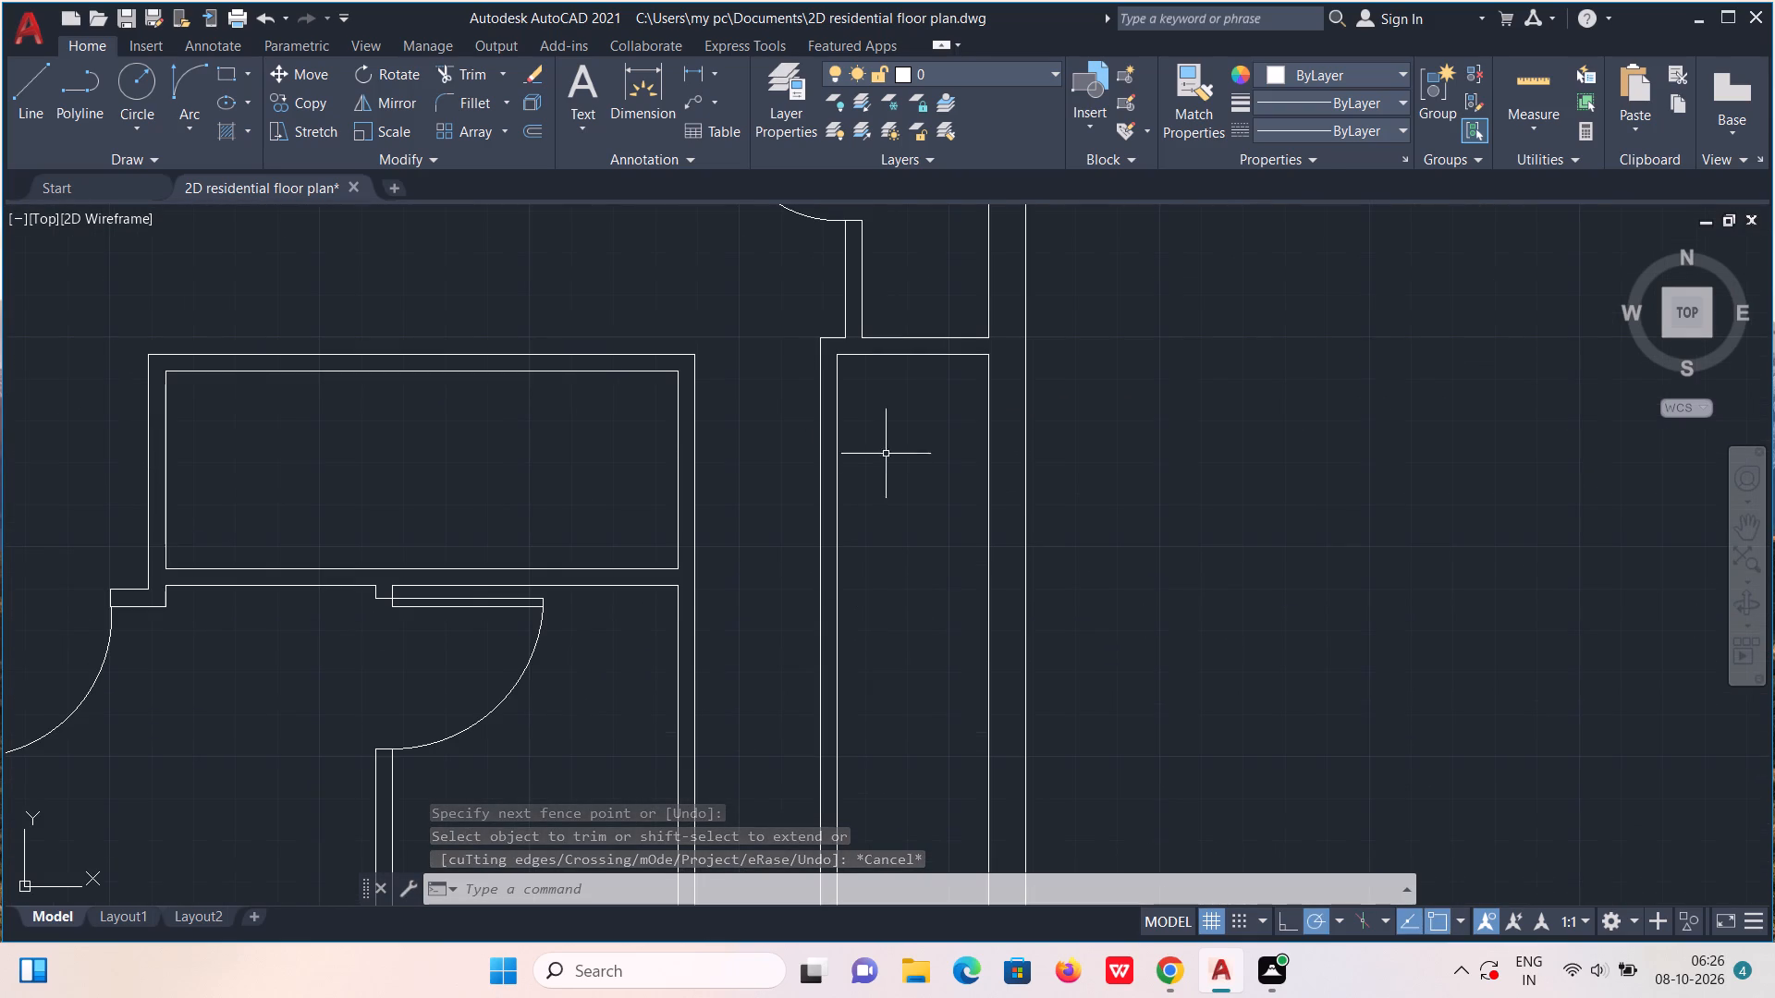
pyautogui.click(536, 128)
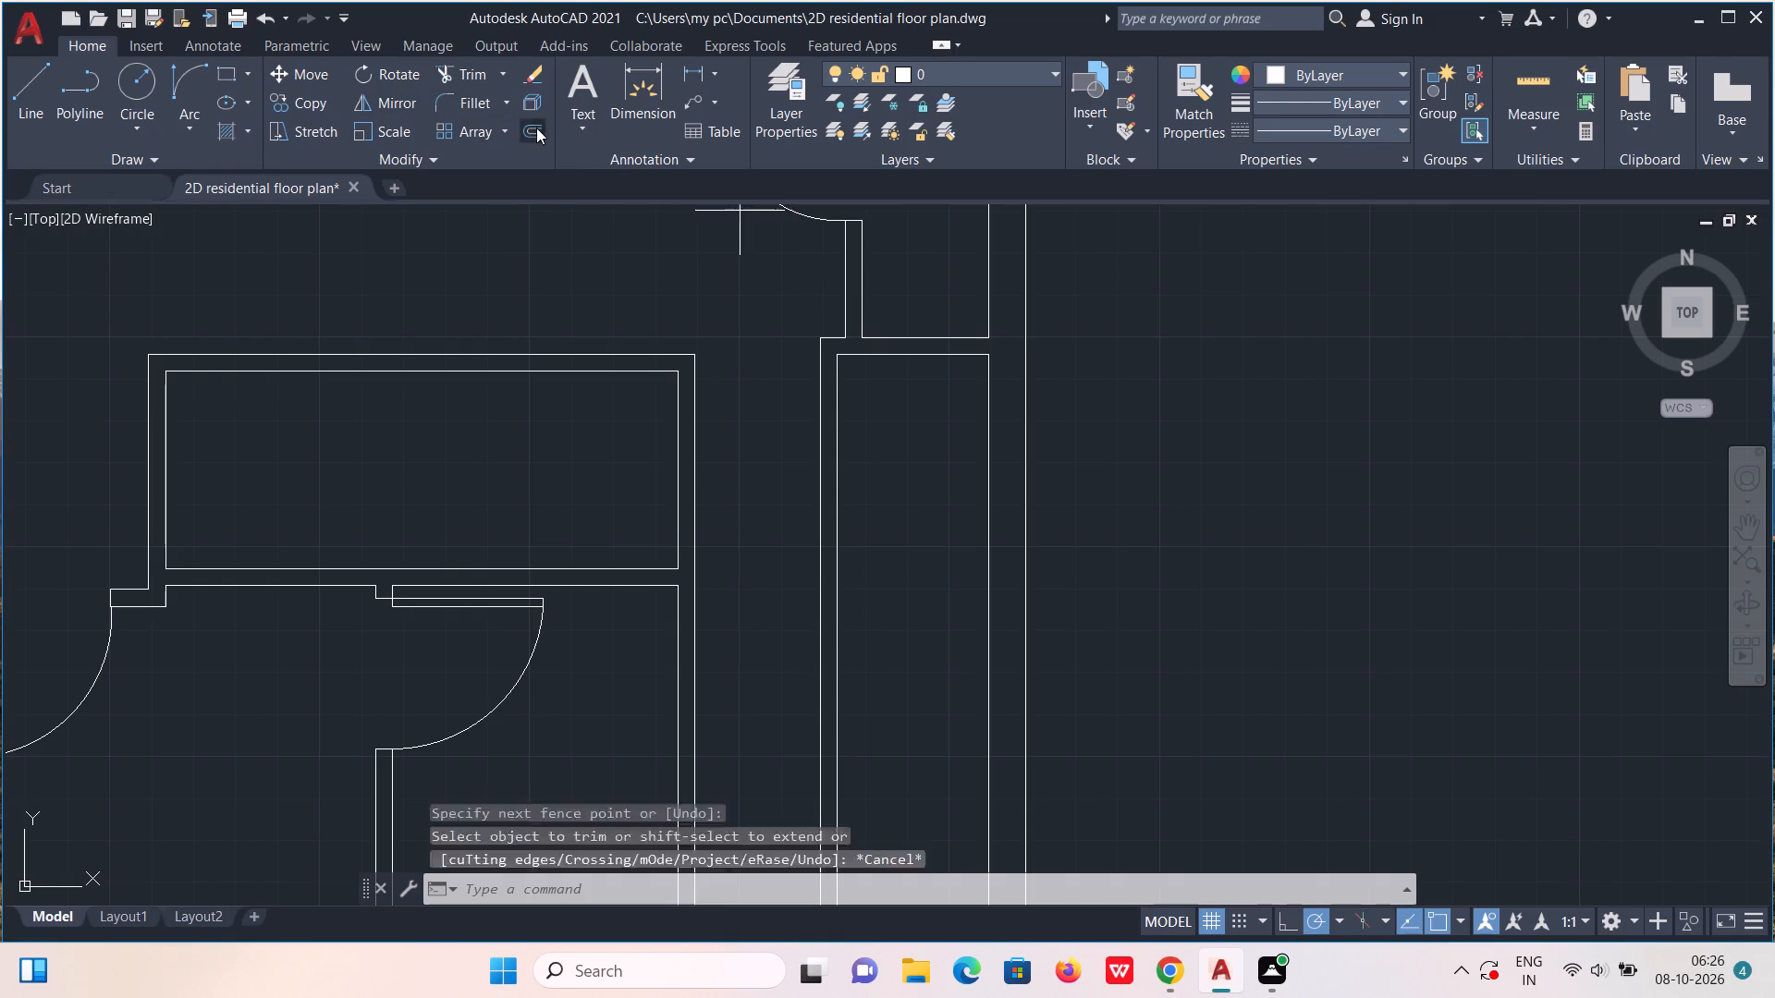
pyautogui.click(785, 887)
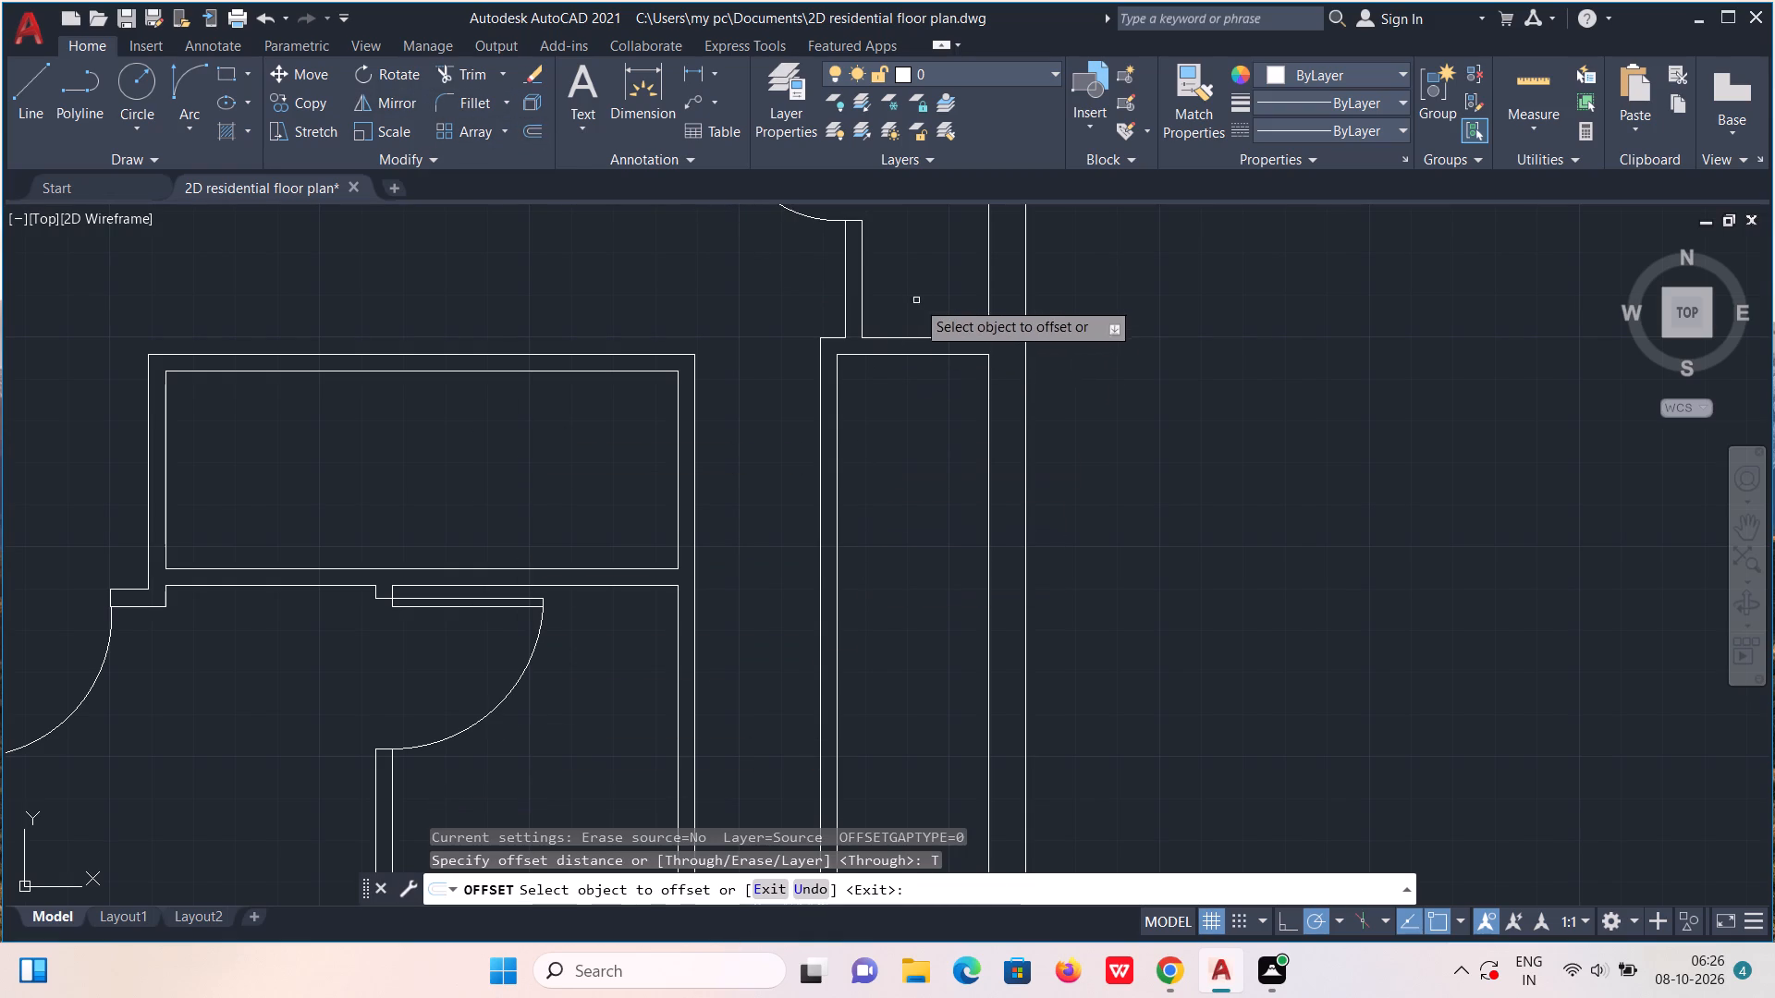
pyautogui.click(921, 356)
pyautogui.write("1'")
pyautogui.press('Return')
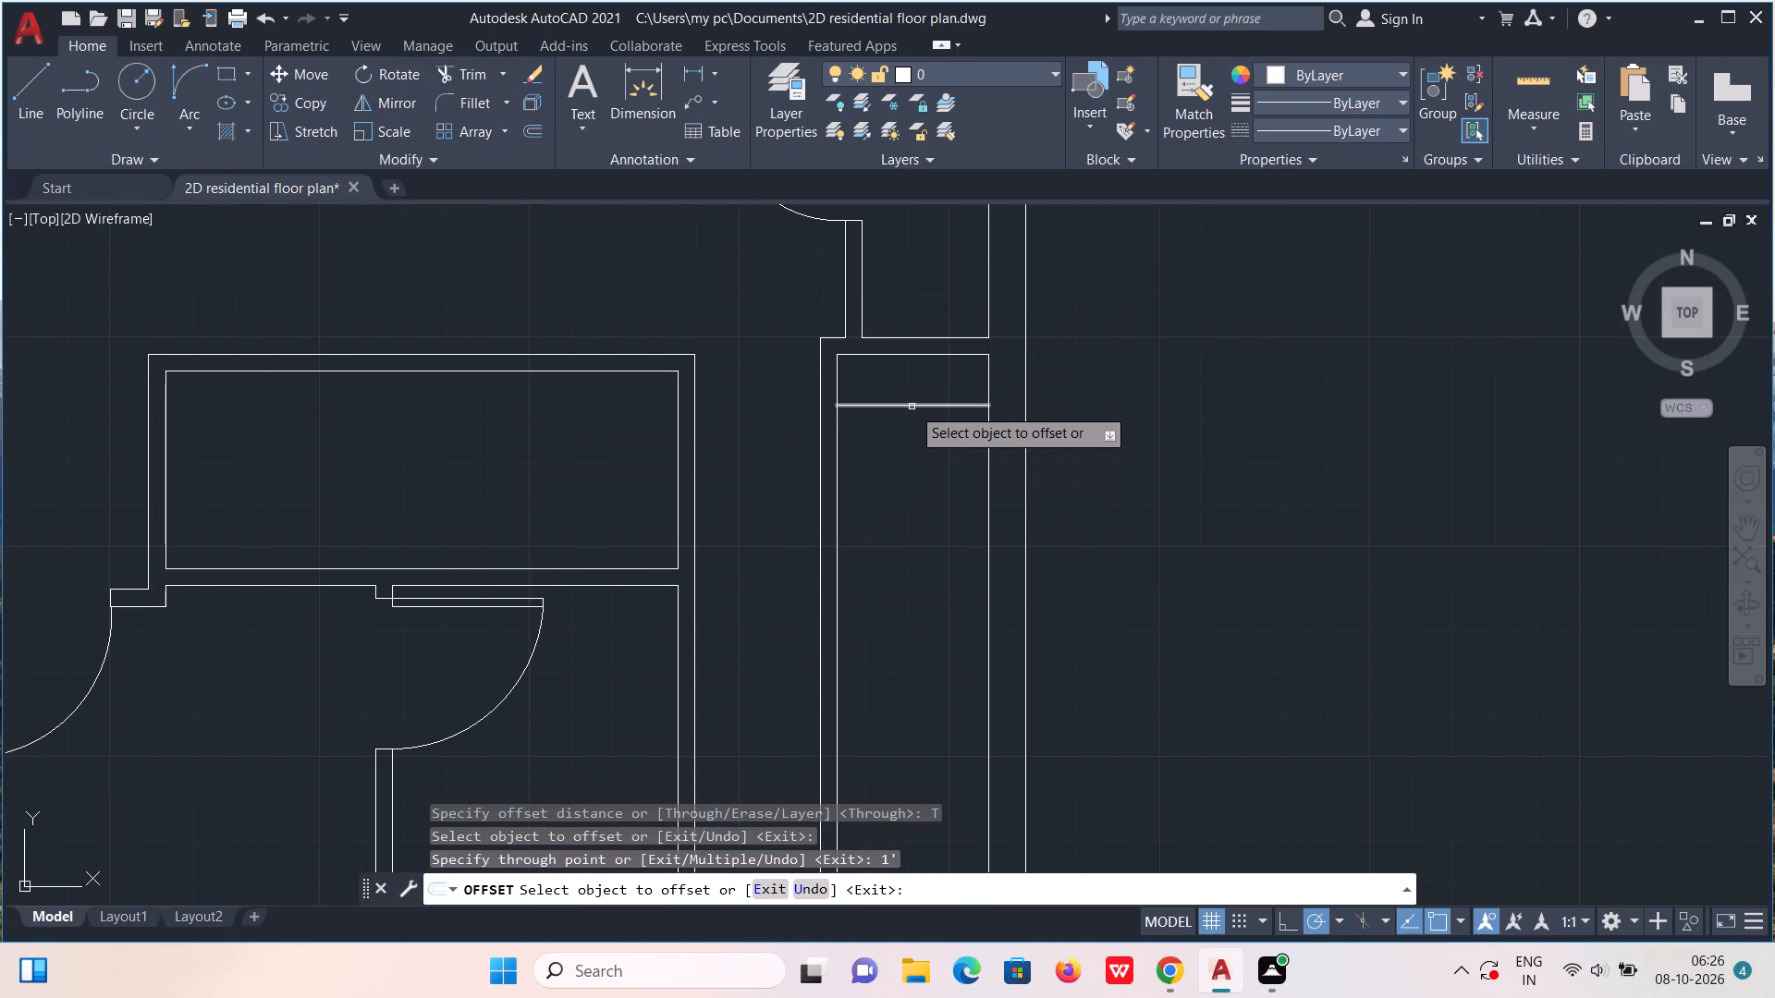
pyautogui.click(912, 407)
pyautogui.write("1'")
pyautogui.press('Return')
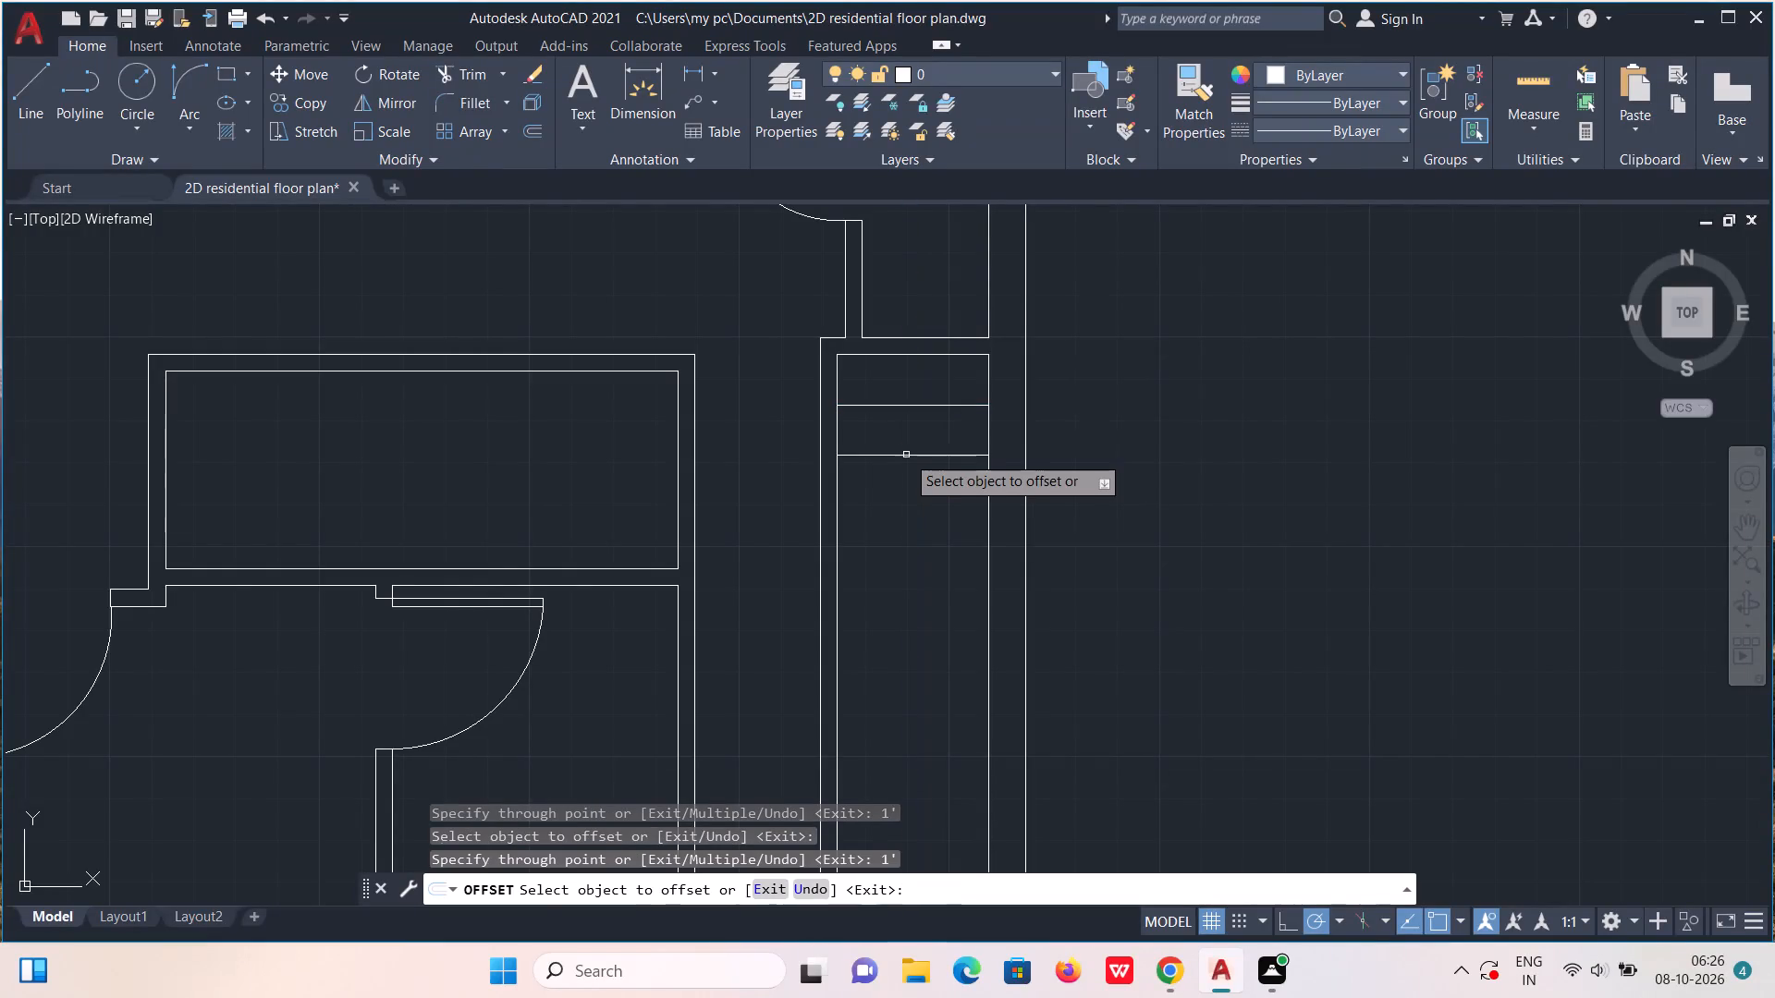
pyautogui.moveTo(908, 456); pyautogui.dragTo(910, 471)
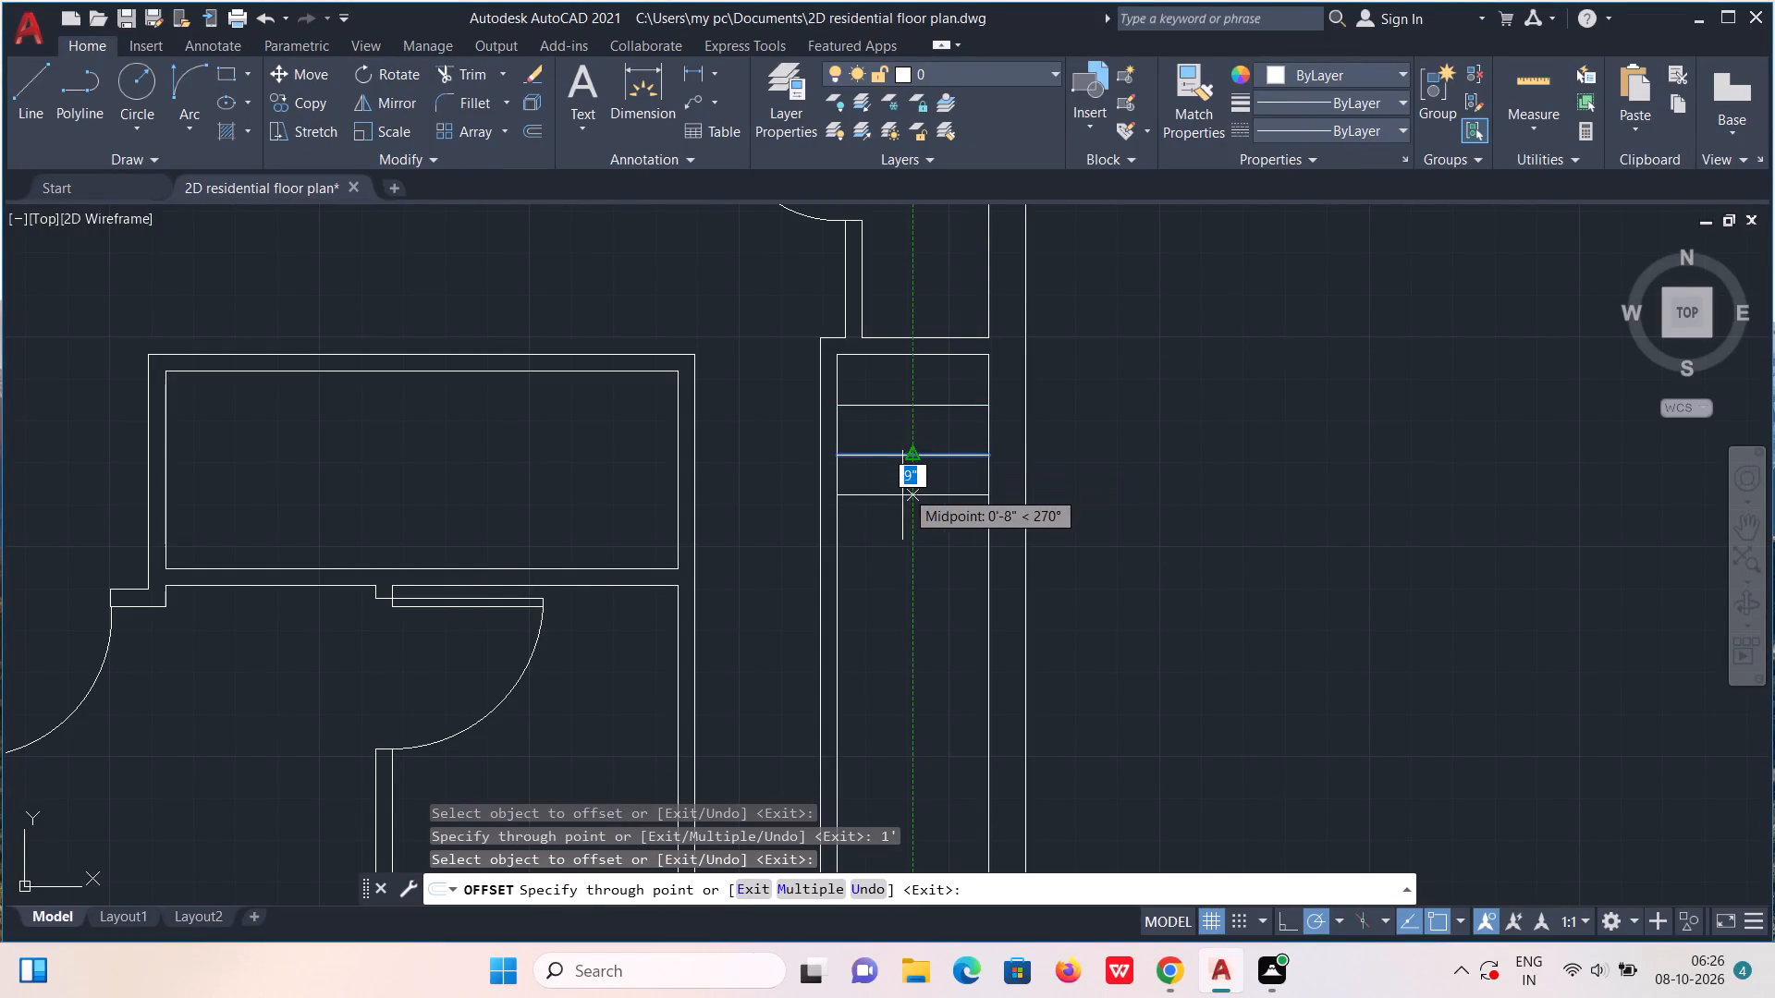
pyautogui.write("1'")
pyautogui.press('Return')
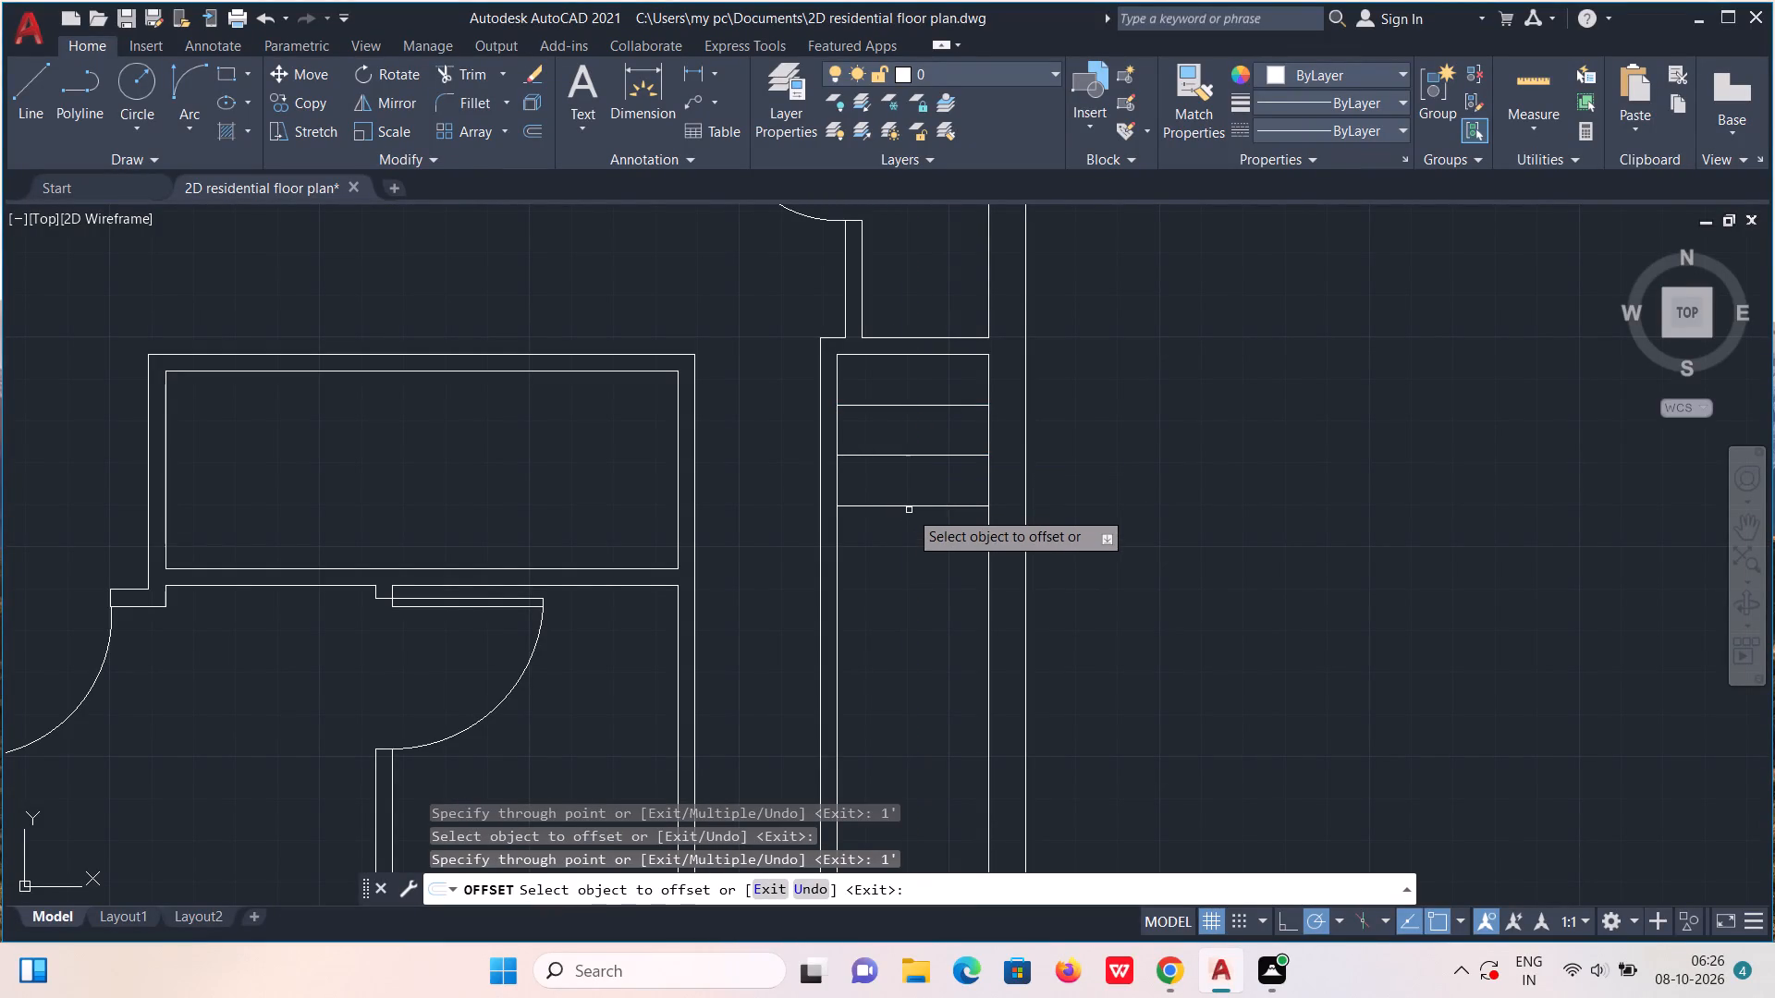
pyautogui.click(910, 506)
pyautogui.write("1'")
pyautogui.press('Return')
# Offset the southernmost tread line south three more times in succession at 1' spacing.
pyautogui.click(909, 560)
pyautogui.click(911, 557)
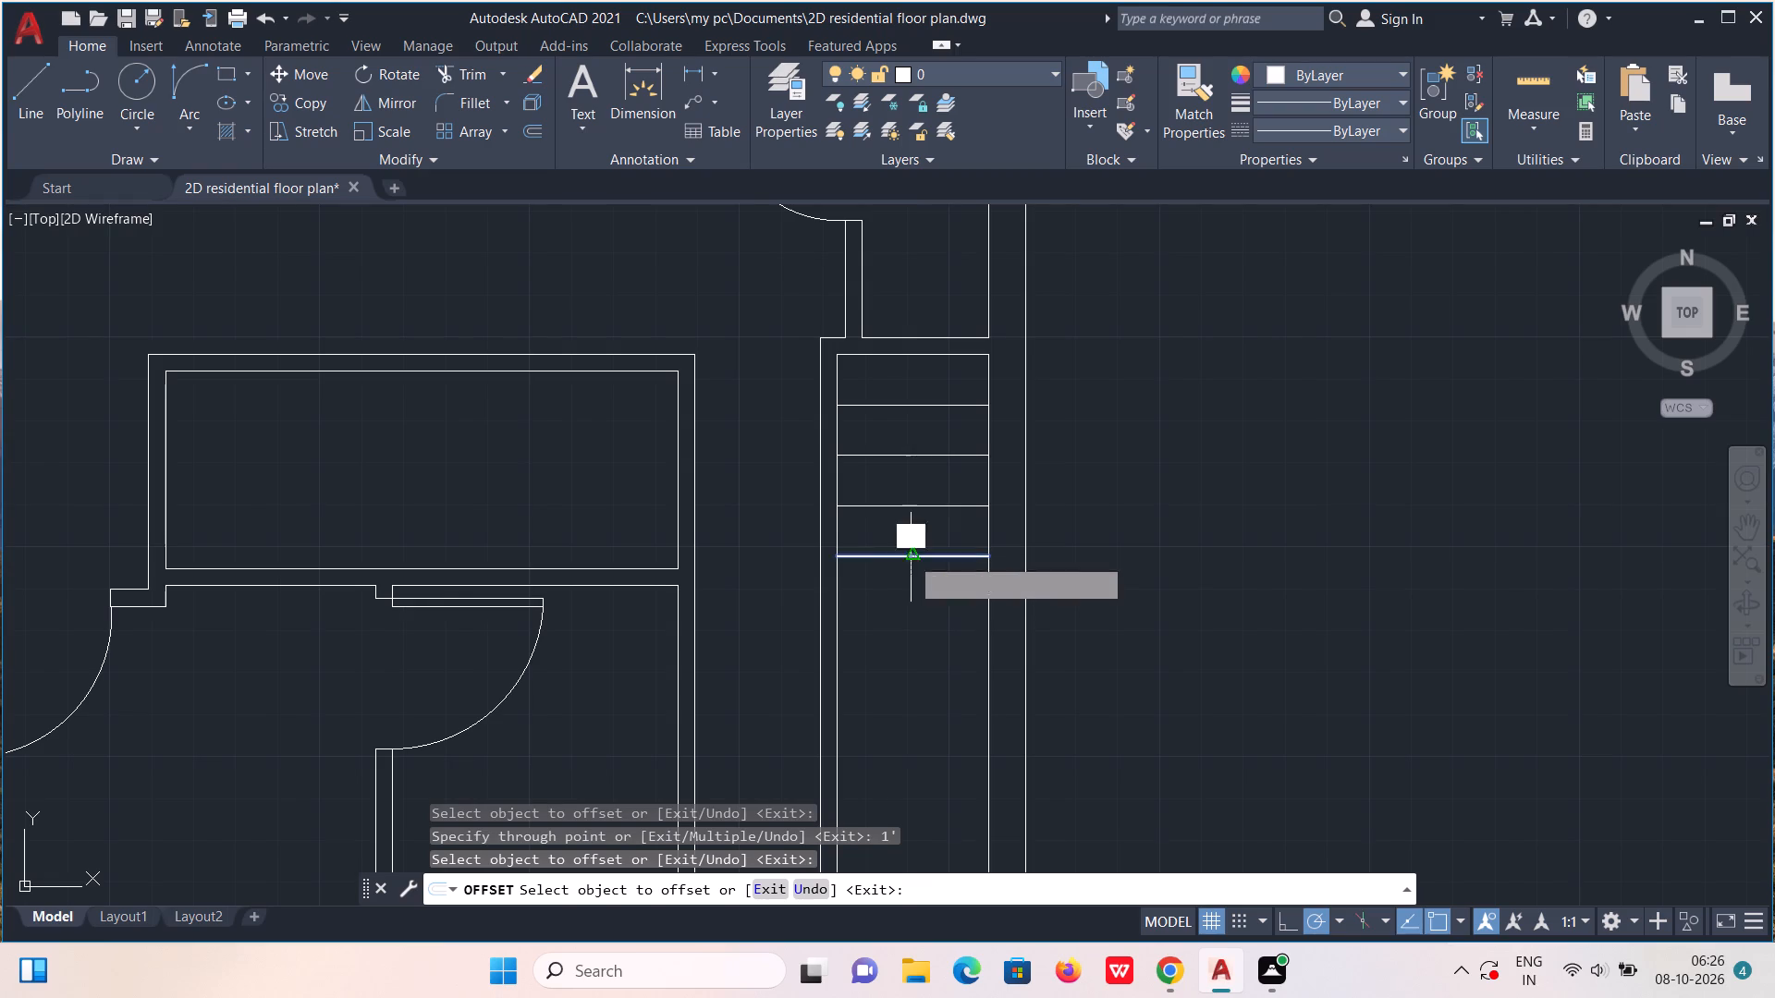
pyautogui.write("1'")
pyautogui.press('Return')
pyautogui.scroll(-2, 914, 574)
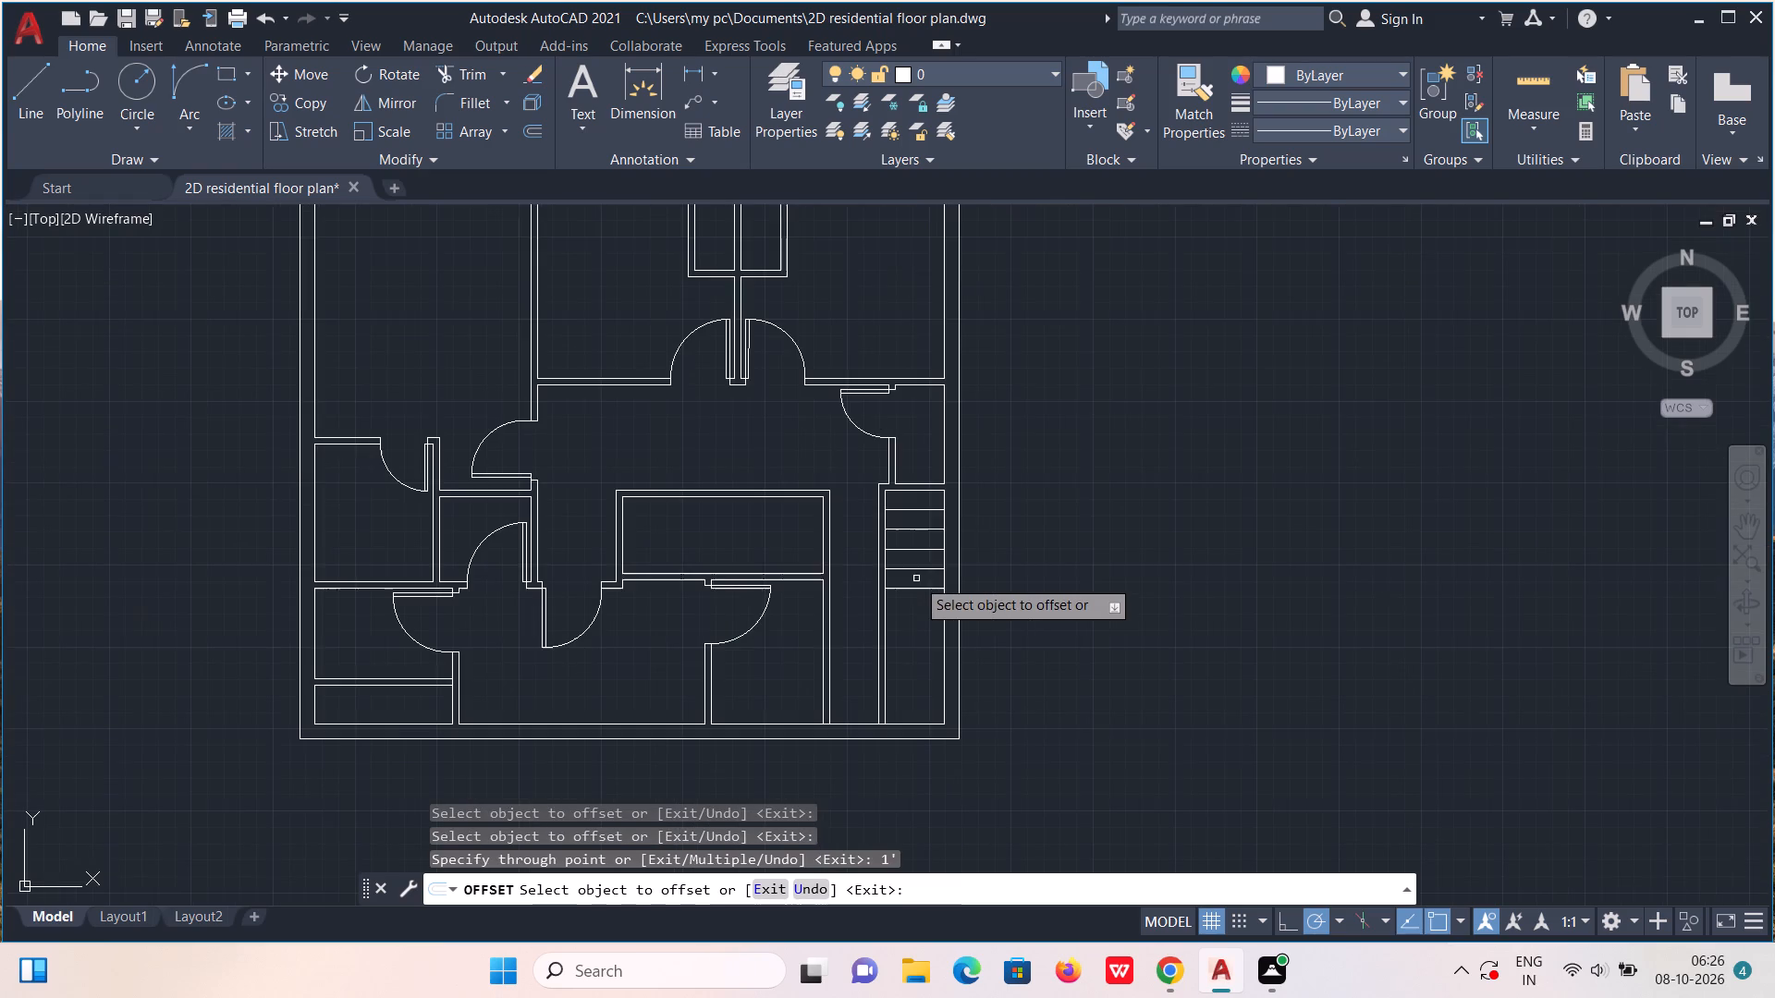
pyautogui.scroll(2, 916, 583)
pyautogui.click(917, 599)
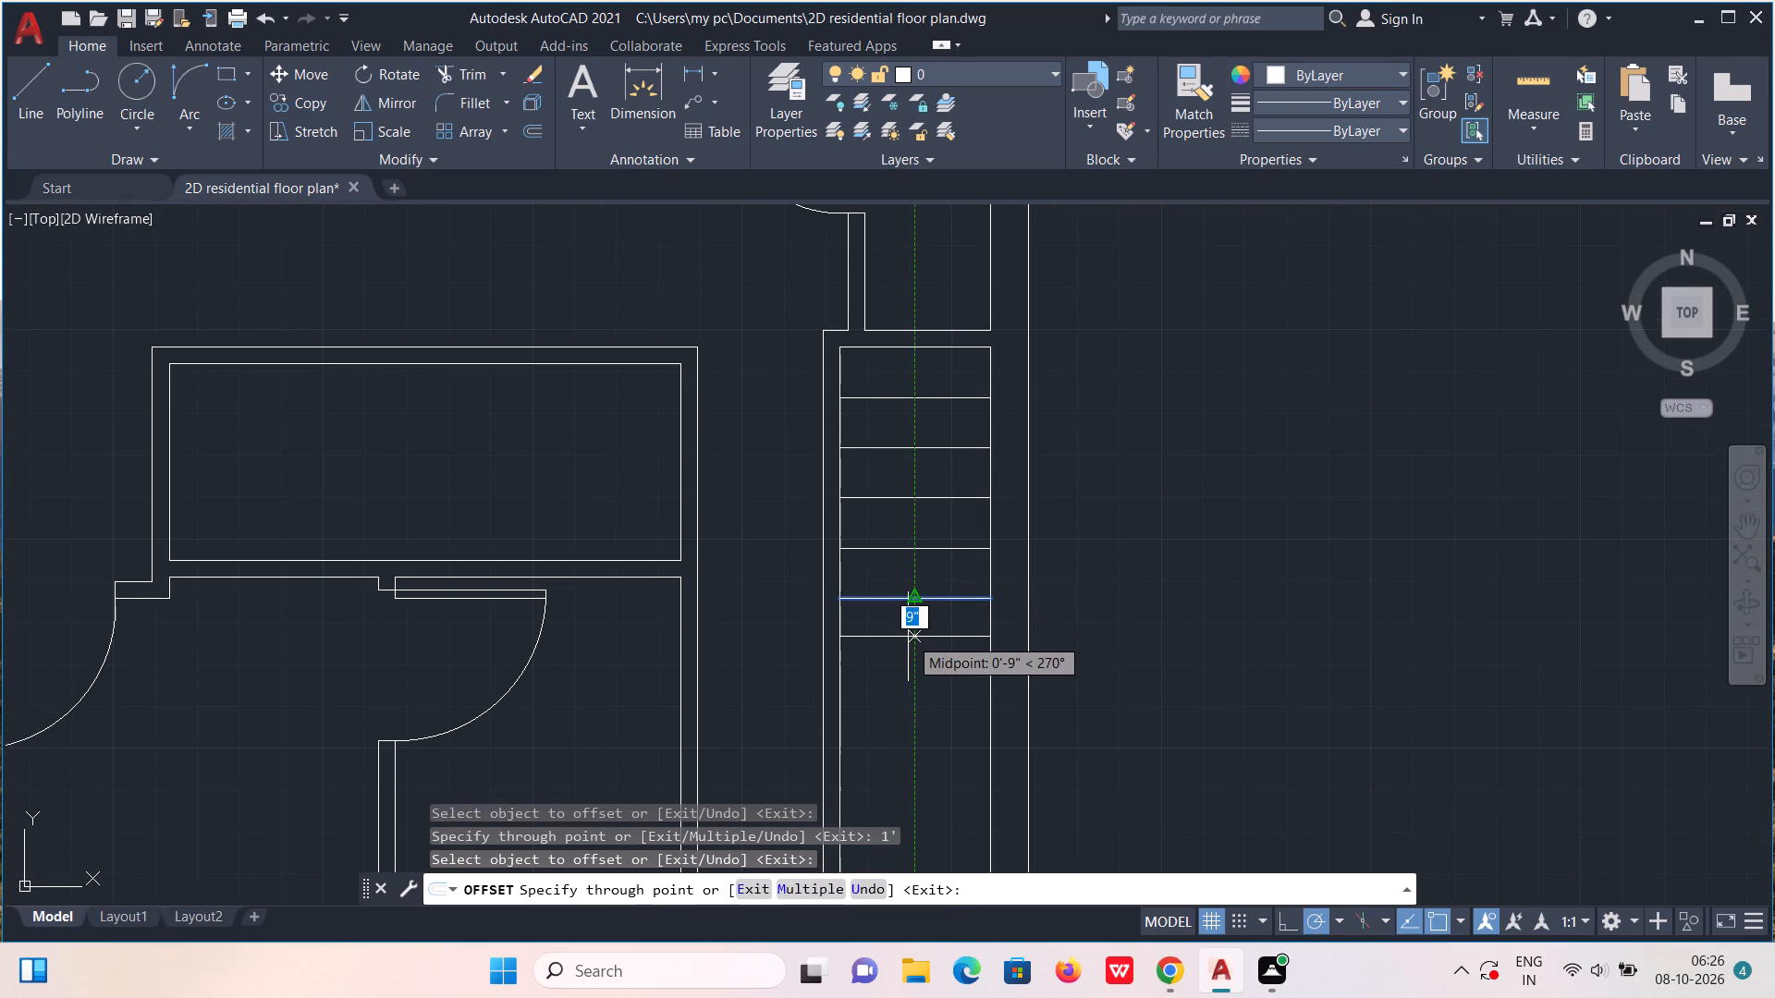
pyautogui.write("1'")
pyautogui.press('Return')
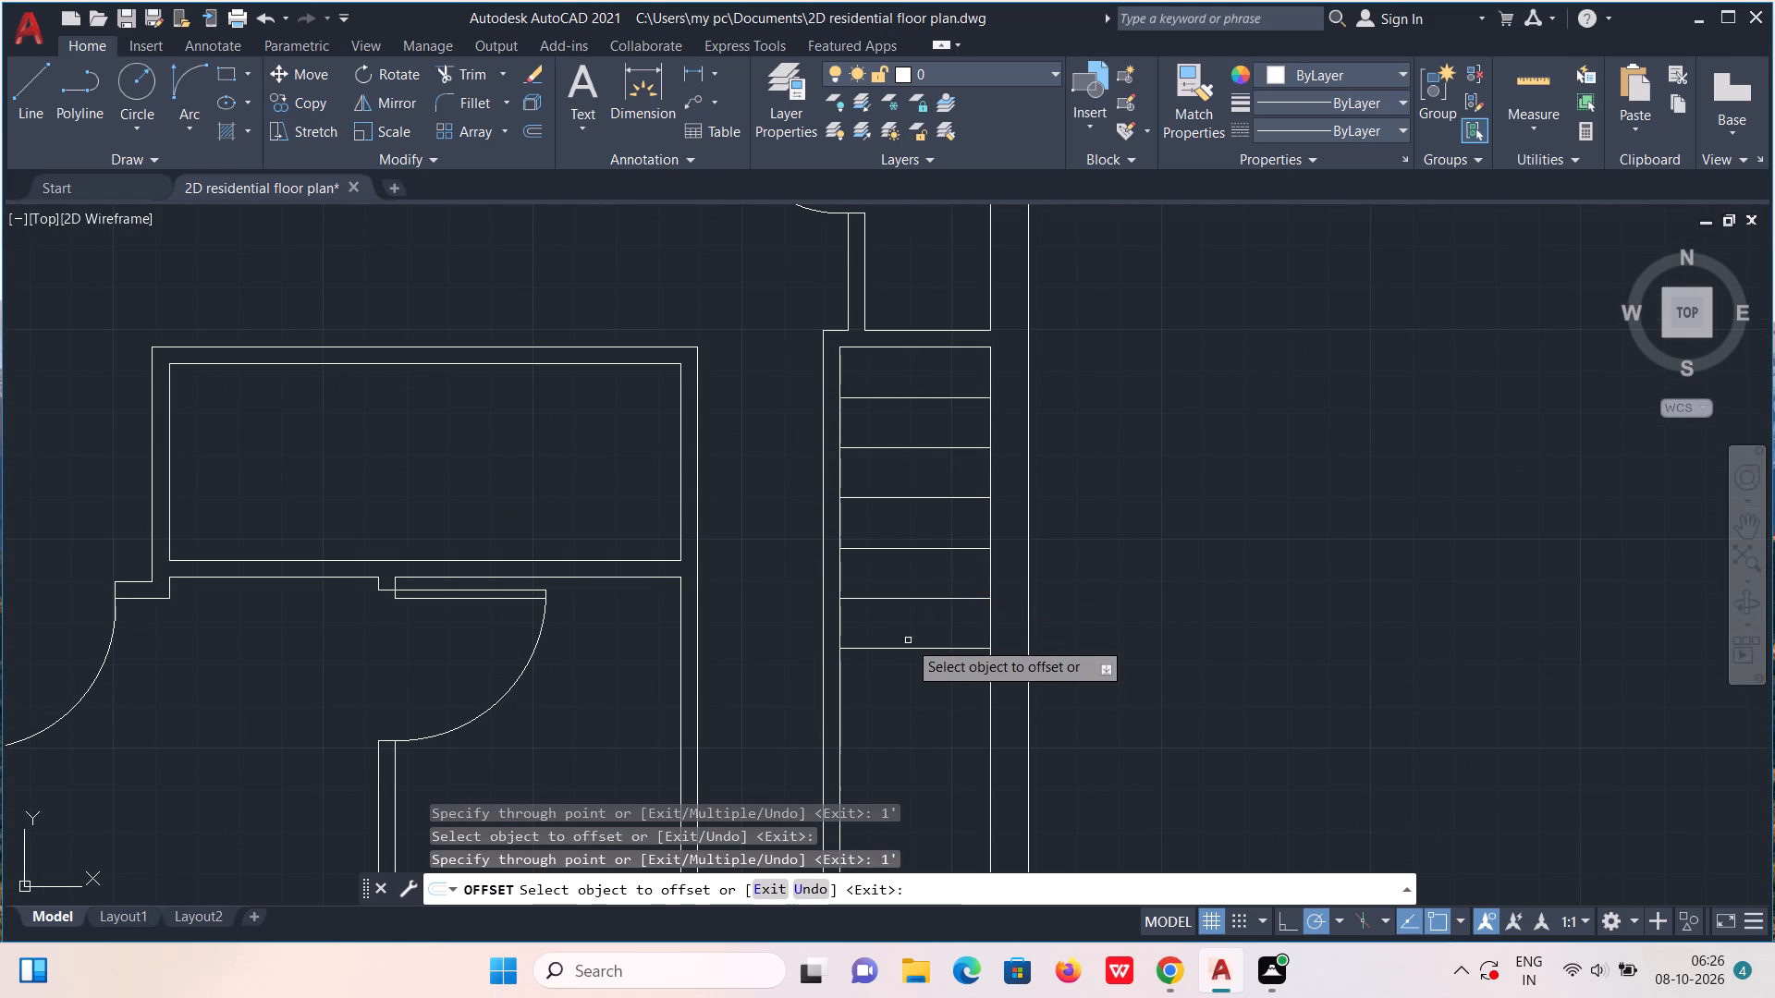
pyautogui.click(908, 650)
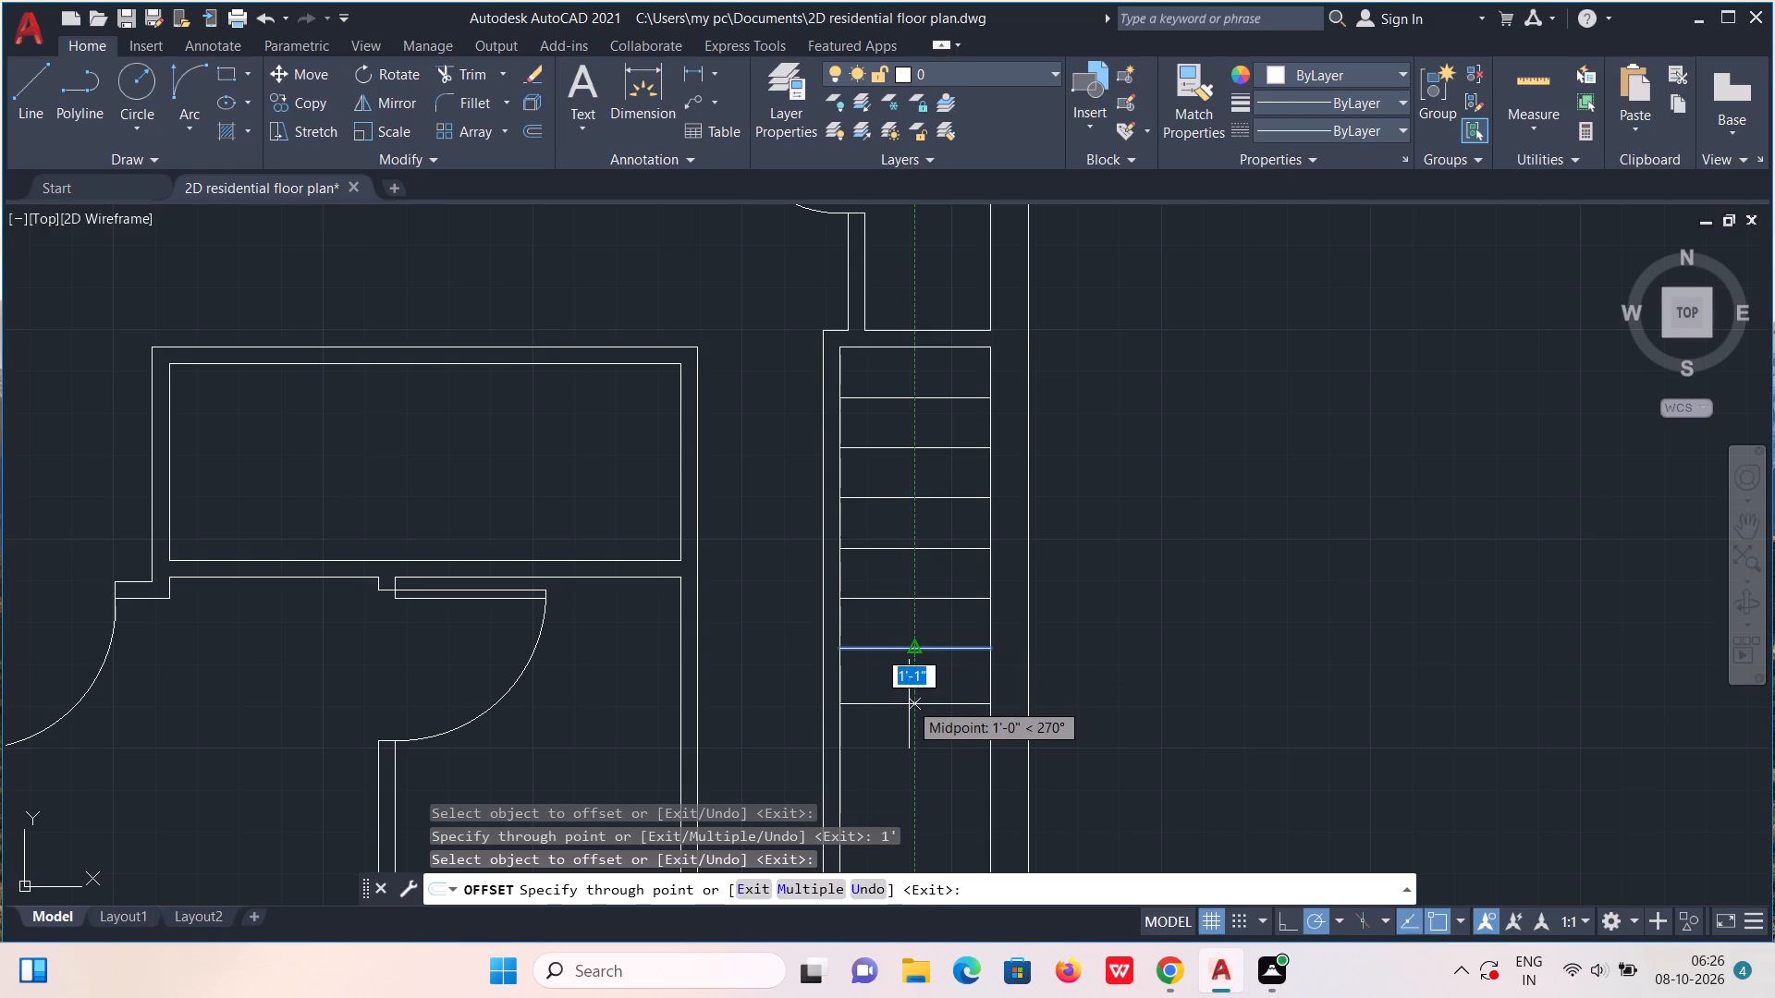
pyautogui.press('1')
pyautogui.press("'")
pyautogui.press('Return')
pyautogui.scroll(-1, 910, 709)
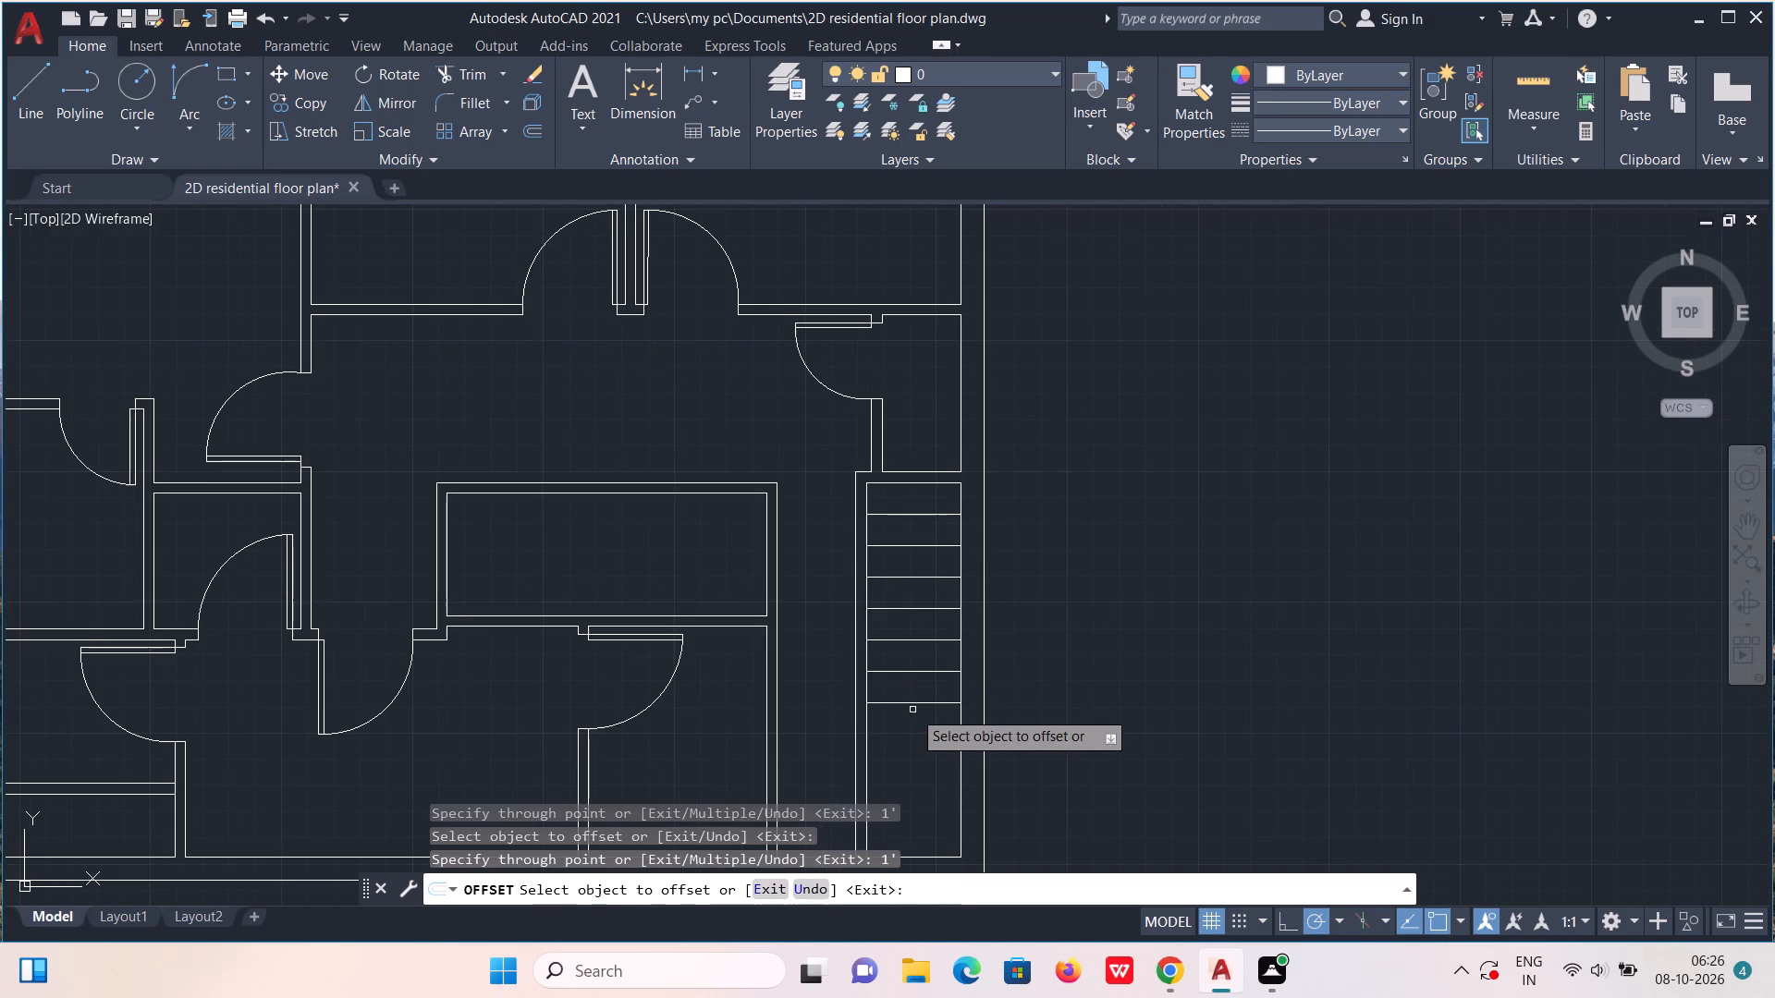
pyautogui.moveTo(899, 663); pyautogui.dragTo(926, 492, button='middle')
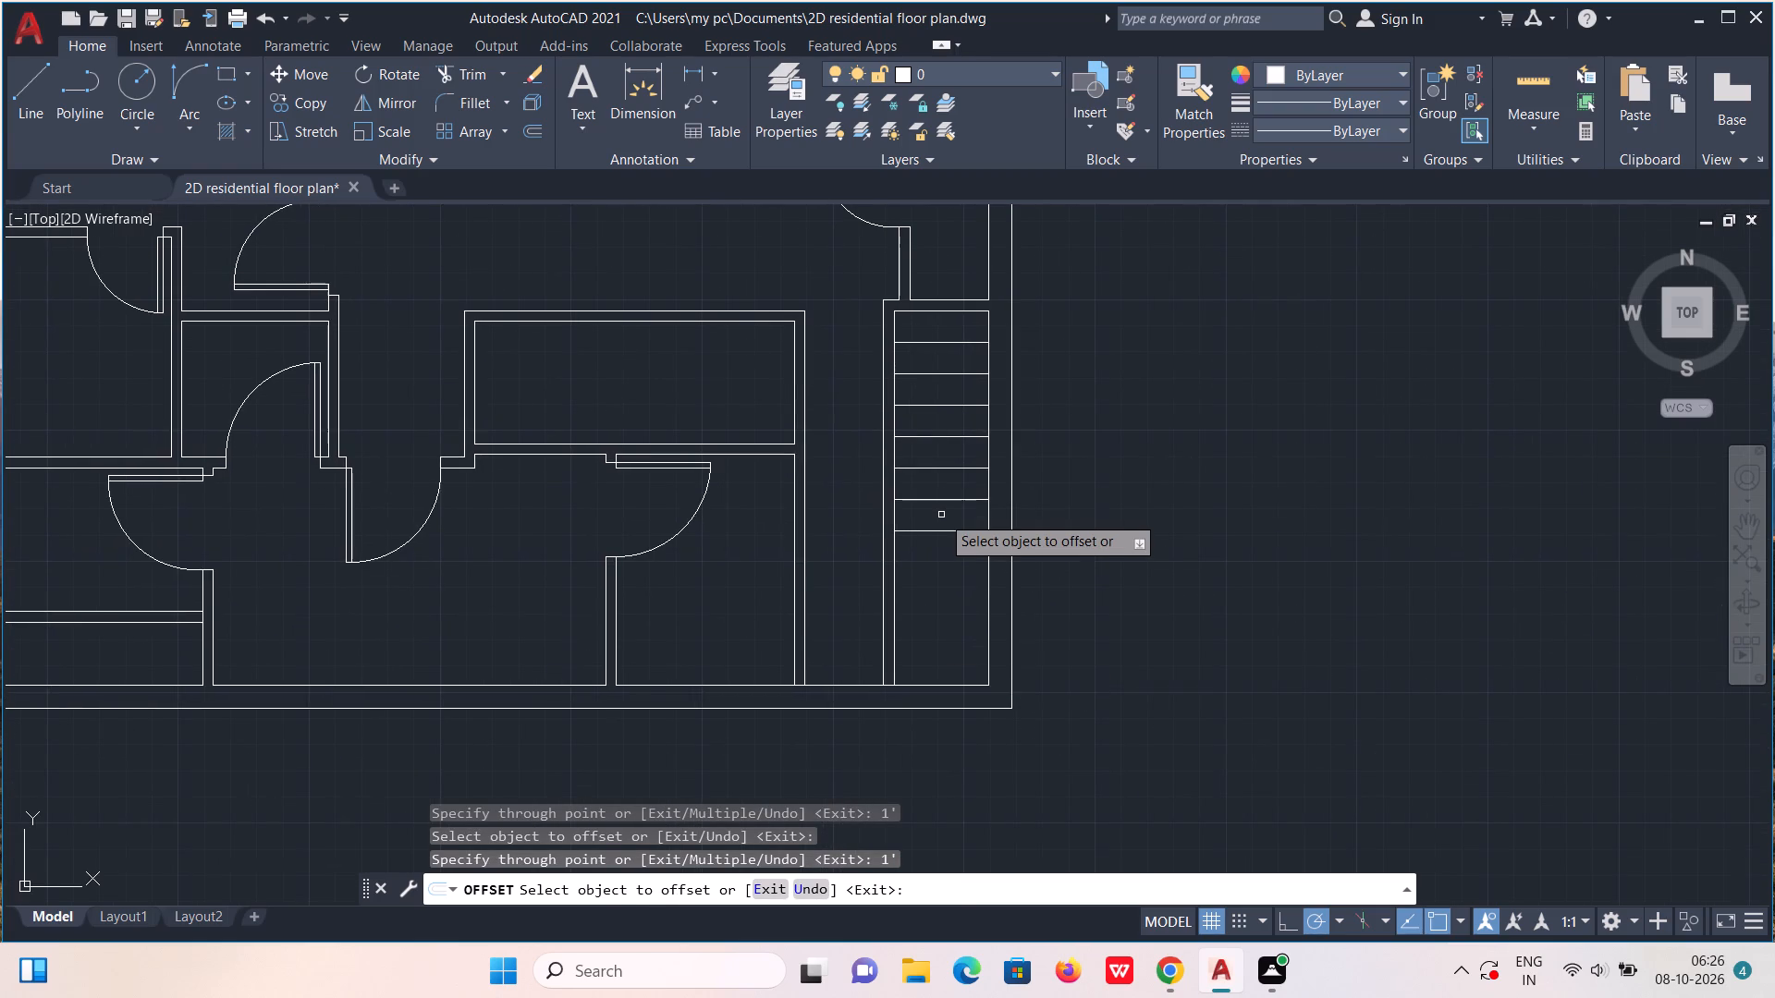
pyautogui.press('Escape')
# Draw a line from the southernmost tread's west end across the new partition to its west face.
pyautogui.scroll(5, 942, 535)
pyautogui.press('l')
pyautogui.press('Return')
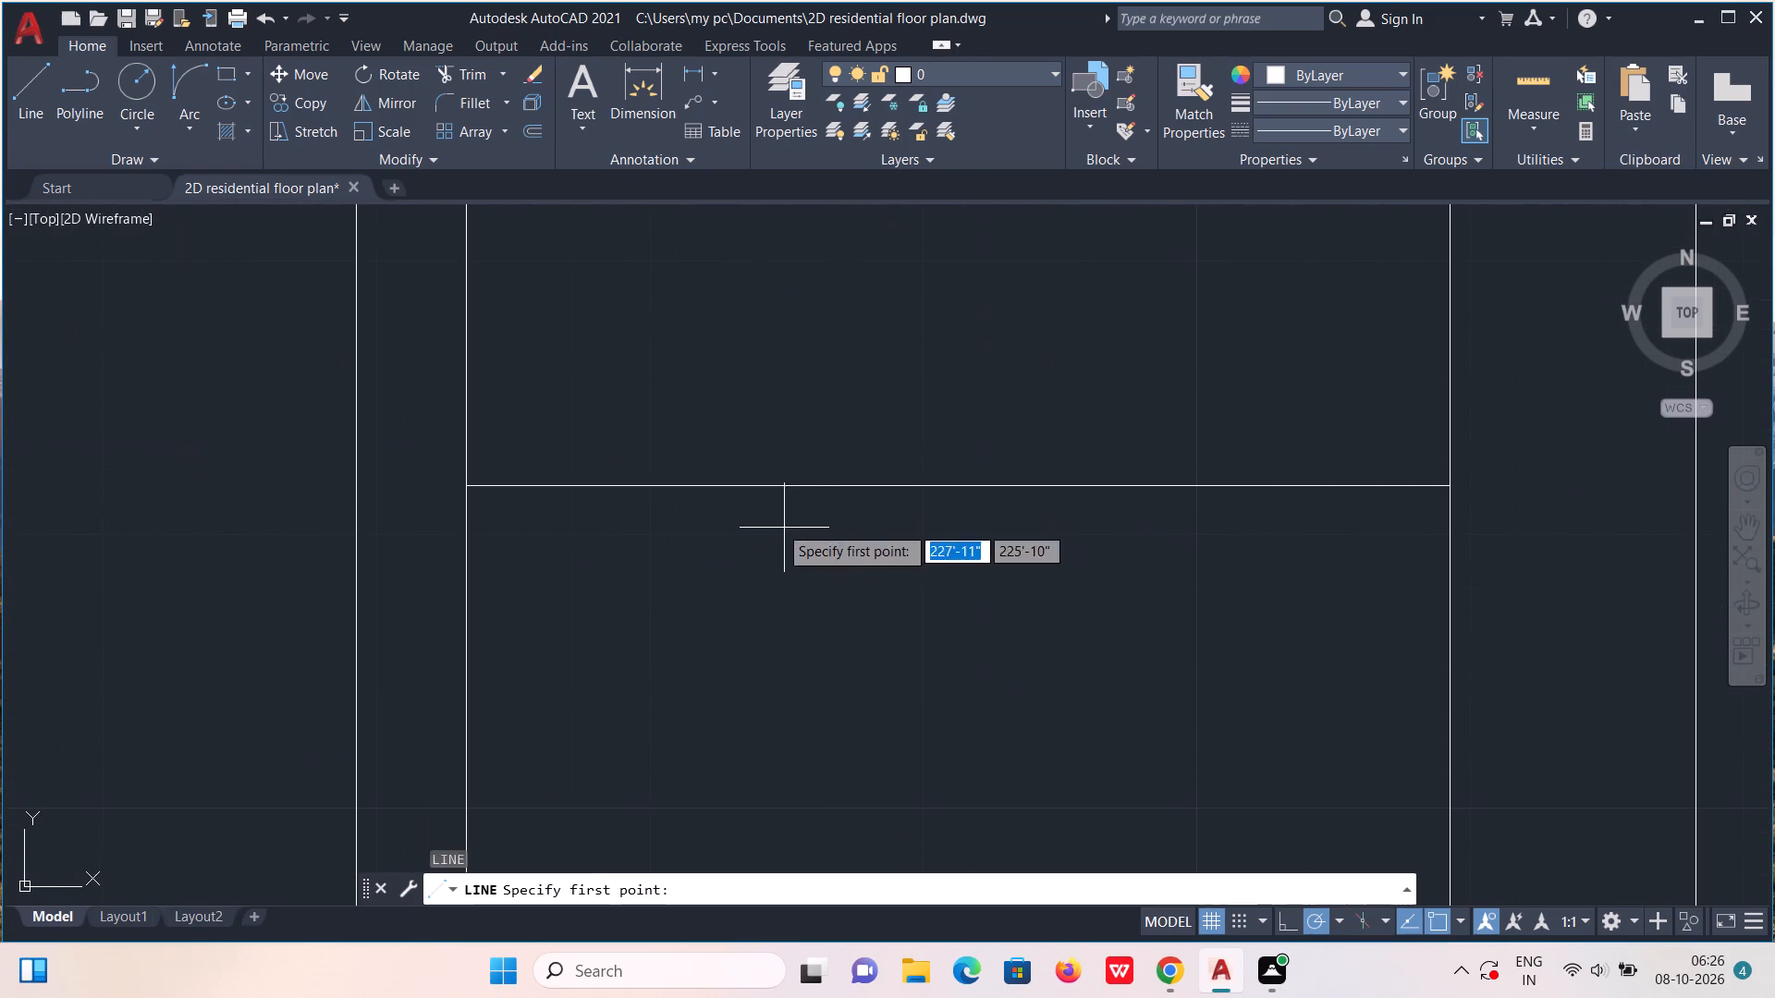
pyautogui.click(467, 482)
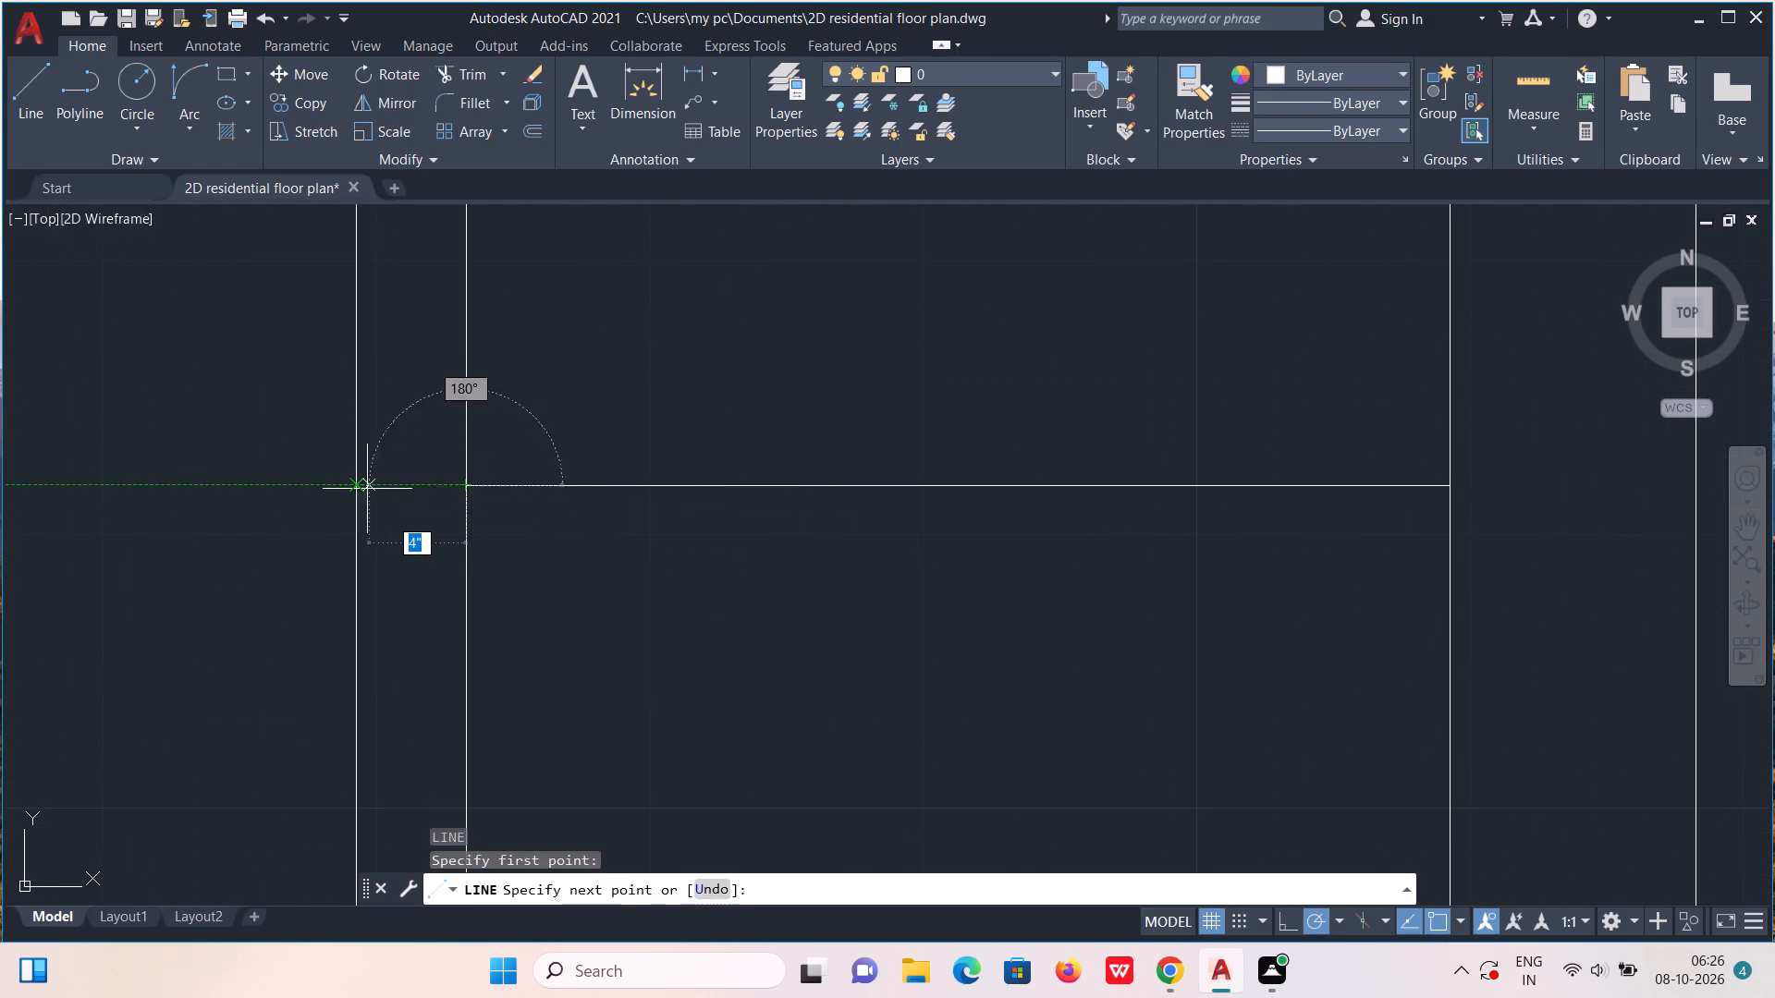
pyautogui.click(351, 485)
pyautogui.press('Escape')
# Trim both faces of the new partition south of the last stair tread.
pyautogui.scroll(-5, 407, 493)
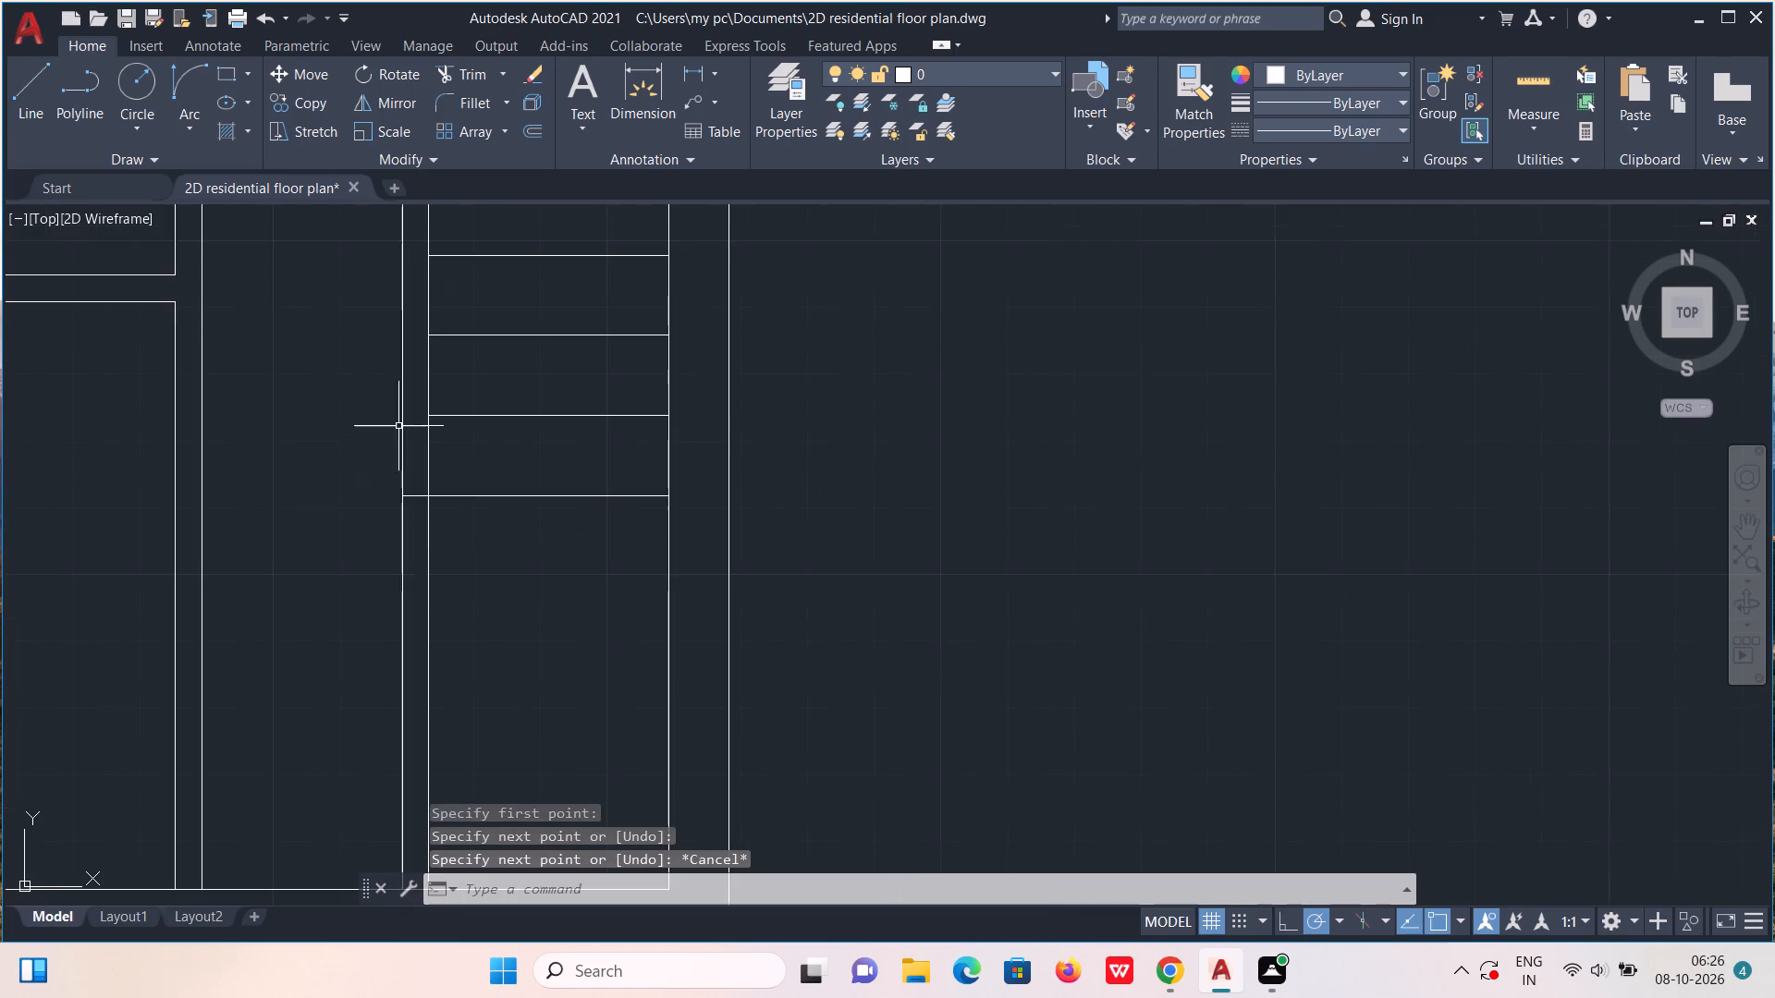
pyautogui.scroll(-1, 418, 464)
pyautogui.scroll(1, 805, 306)
pyautogui.click(469, 70)
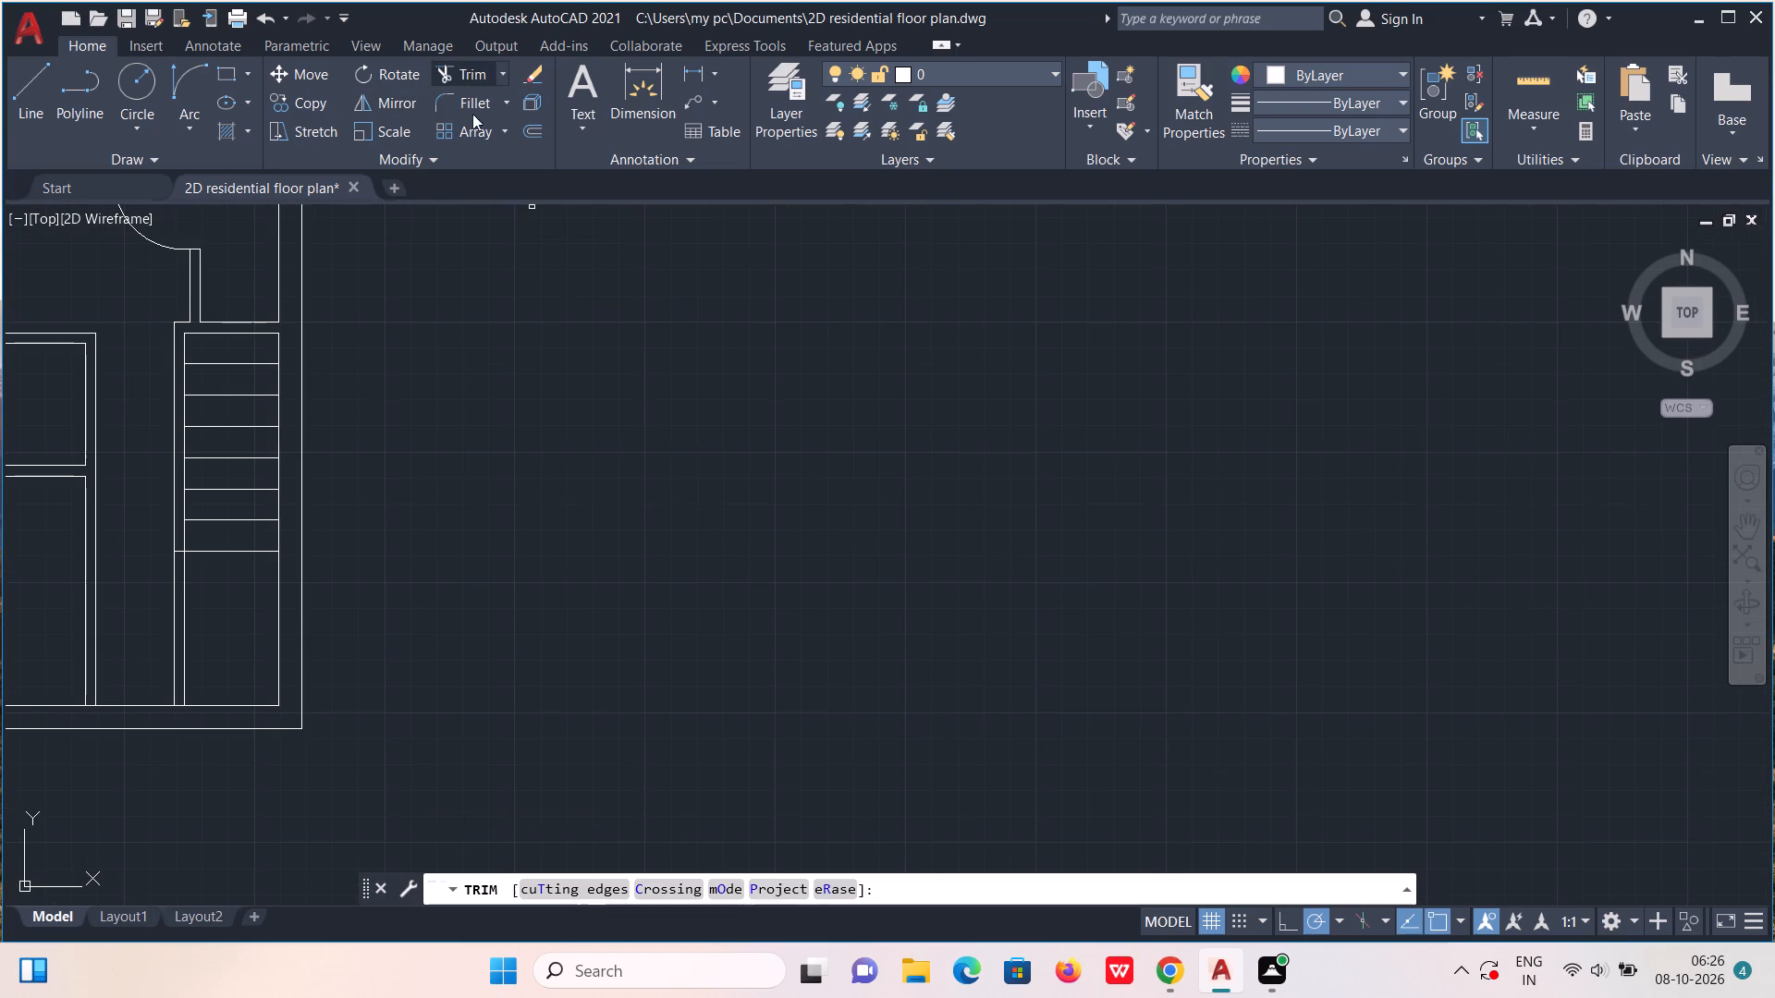
pyautogui.moveTo(451, 378); pyautogui.dragTo(1352, 168, button='middle')
pyautogui.scroll(2, 1153, 369)
pyautogui.moveTo(953, 432); pyautogui.dragTo(1096, 456)
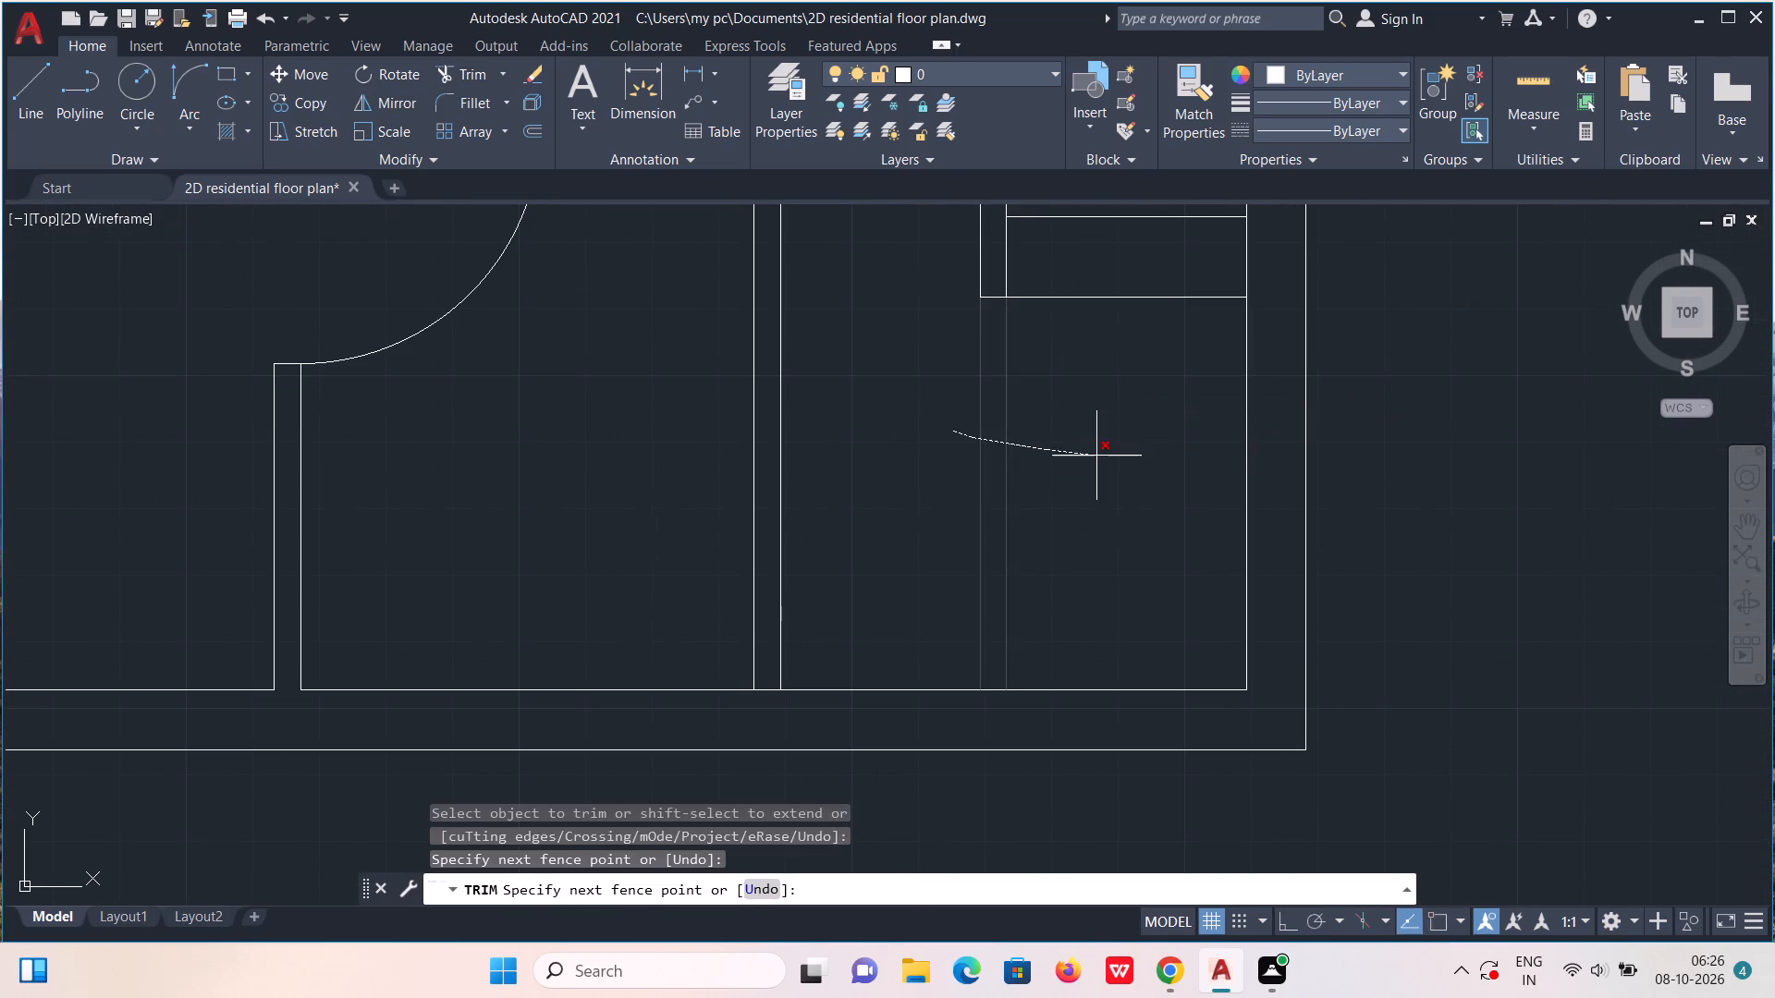
pyautogui.moveTo(1096, 456); pyautogui.dragTo(1094, 456)
pyautogui.scroll(-2, 1082, 446)
pyautogui.press('Escape')
# Draw a line from the stairwell's northwest inside corner west across the partition to its west face.
pyautogui.moveTo(1020, 399); pyautogui.dragTo(1020, 493, button='middle')
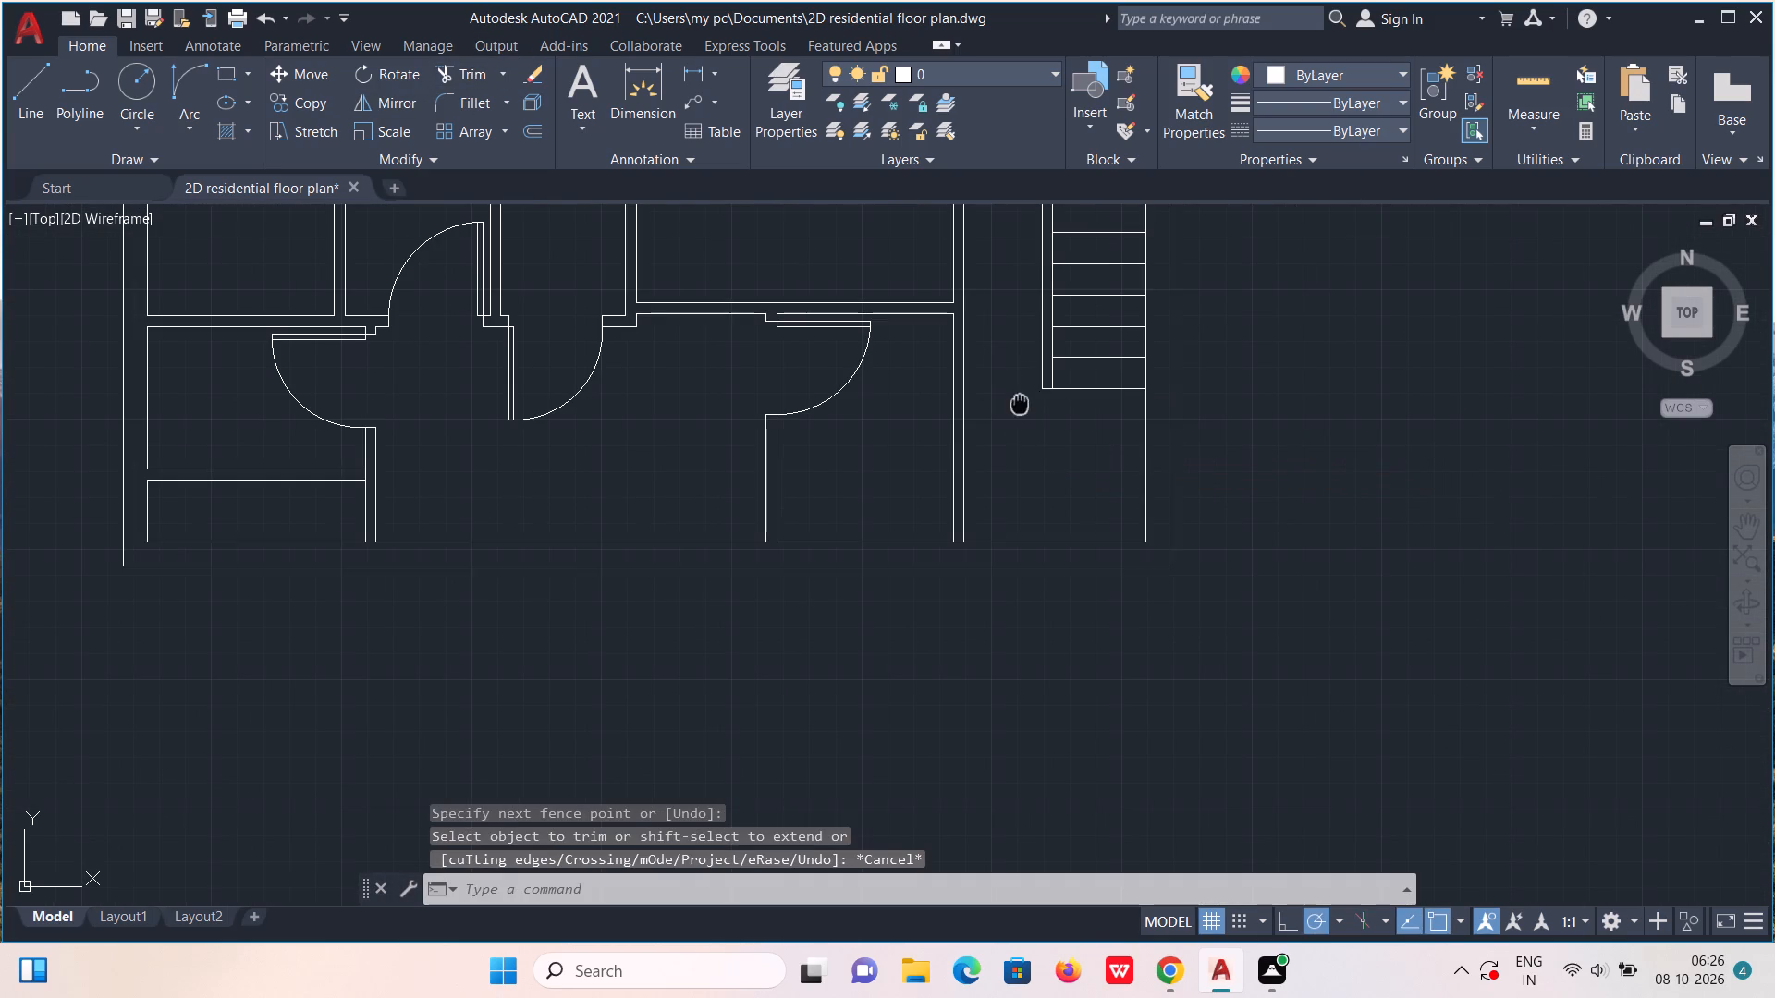
pyautogui.moveTo(1020, 493); pyautogui.dragTo(1025, 547, button='middle')
pyautogui.scroll(1, 1025, 547)
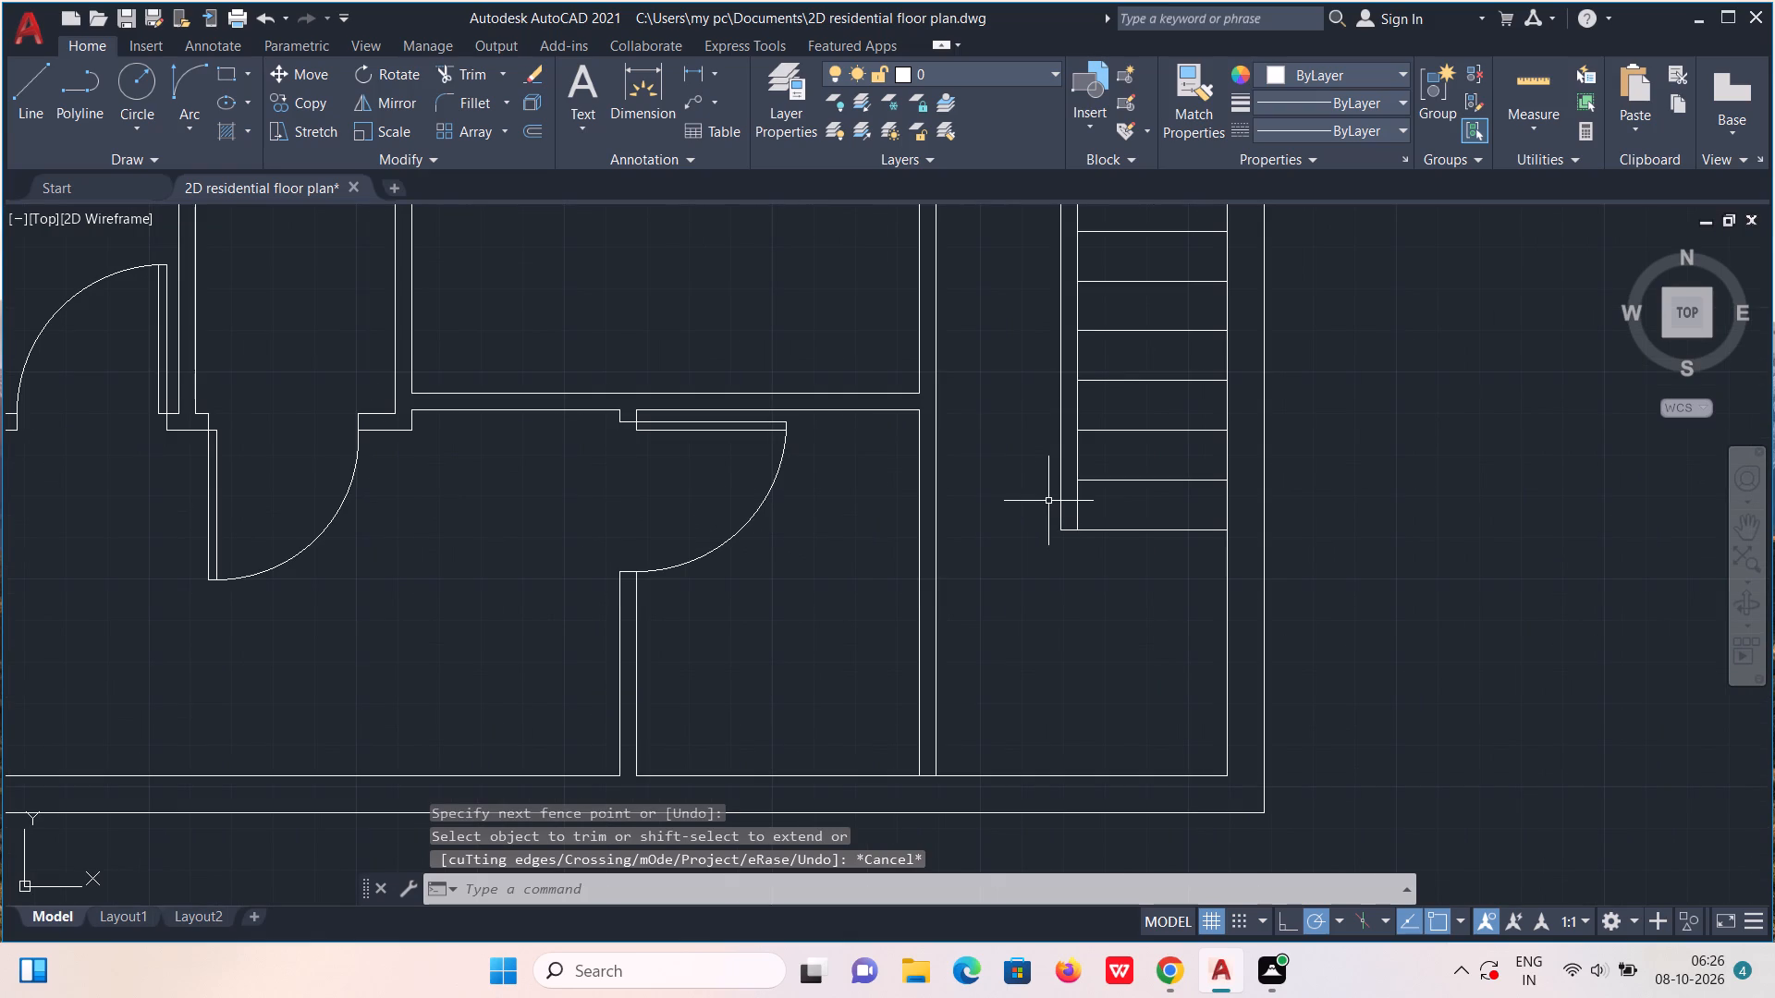
pyautogui.moveTo(1108, 591); pyautogui.dragTo(1105, 791, button='middle')
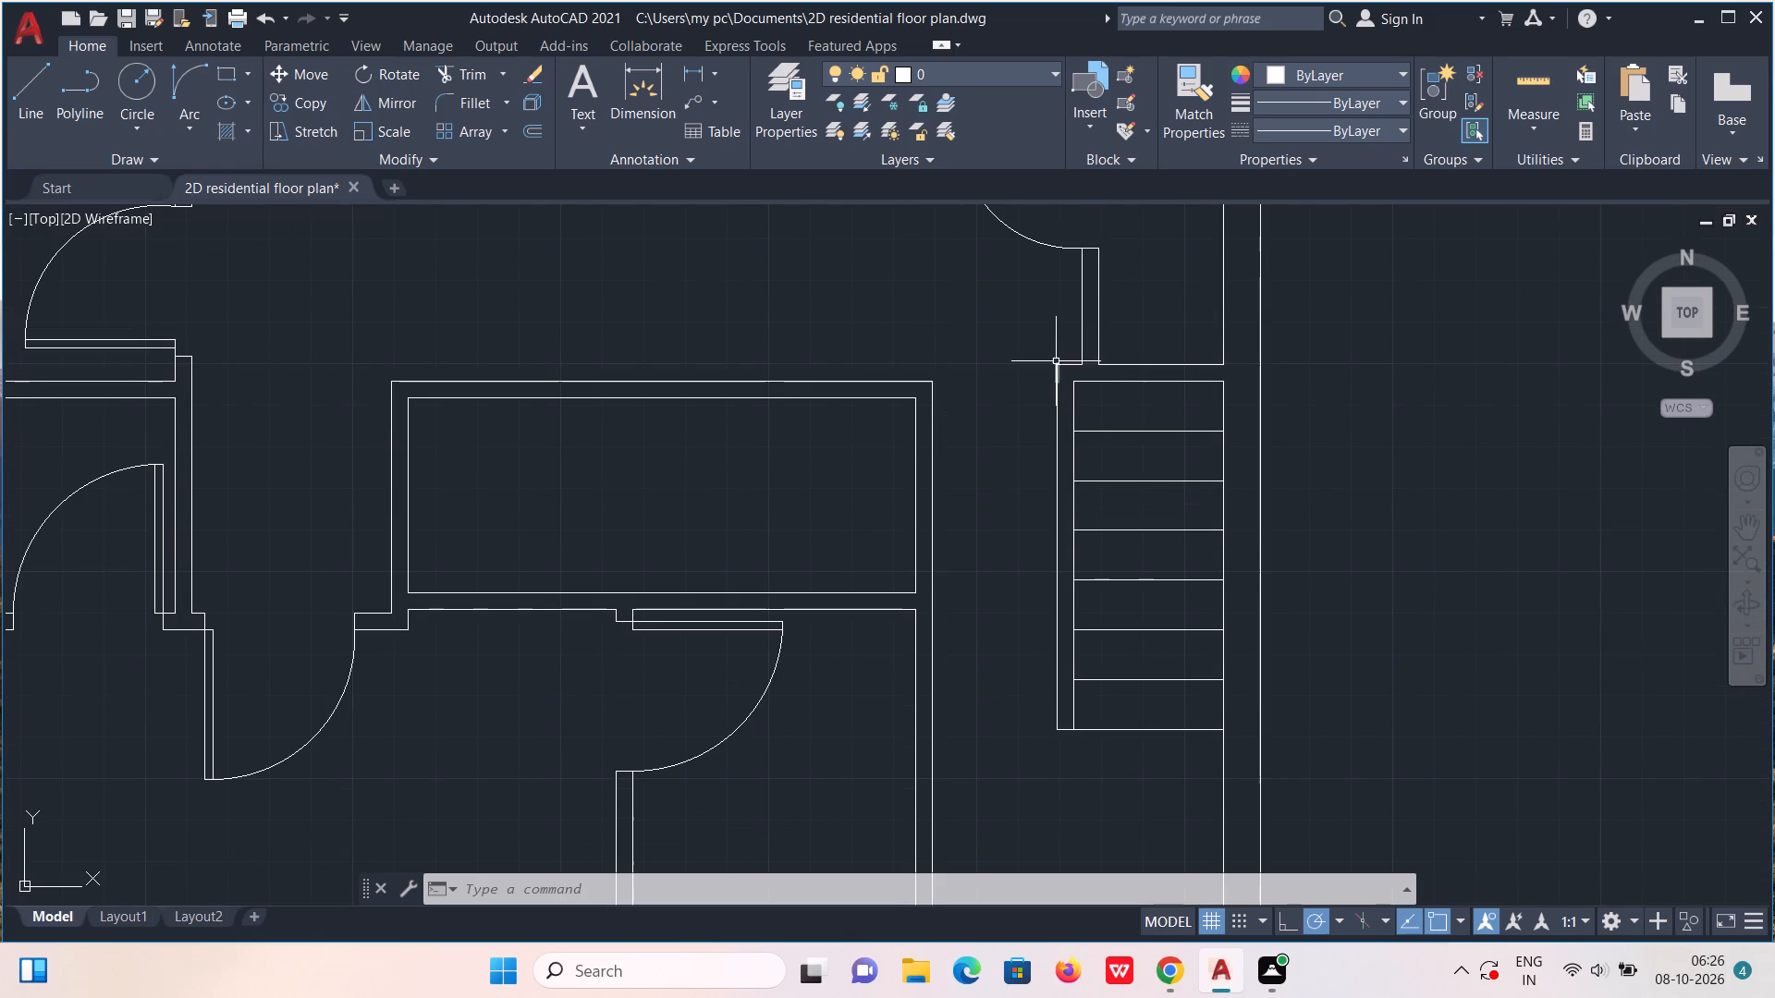
pyautogui.scroll(3, 1056, 360)
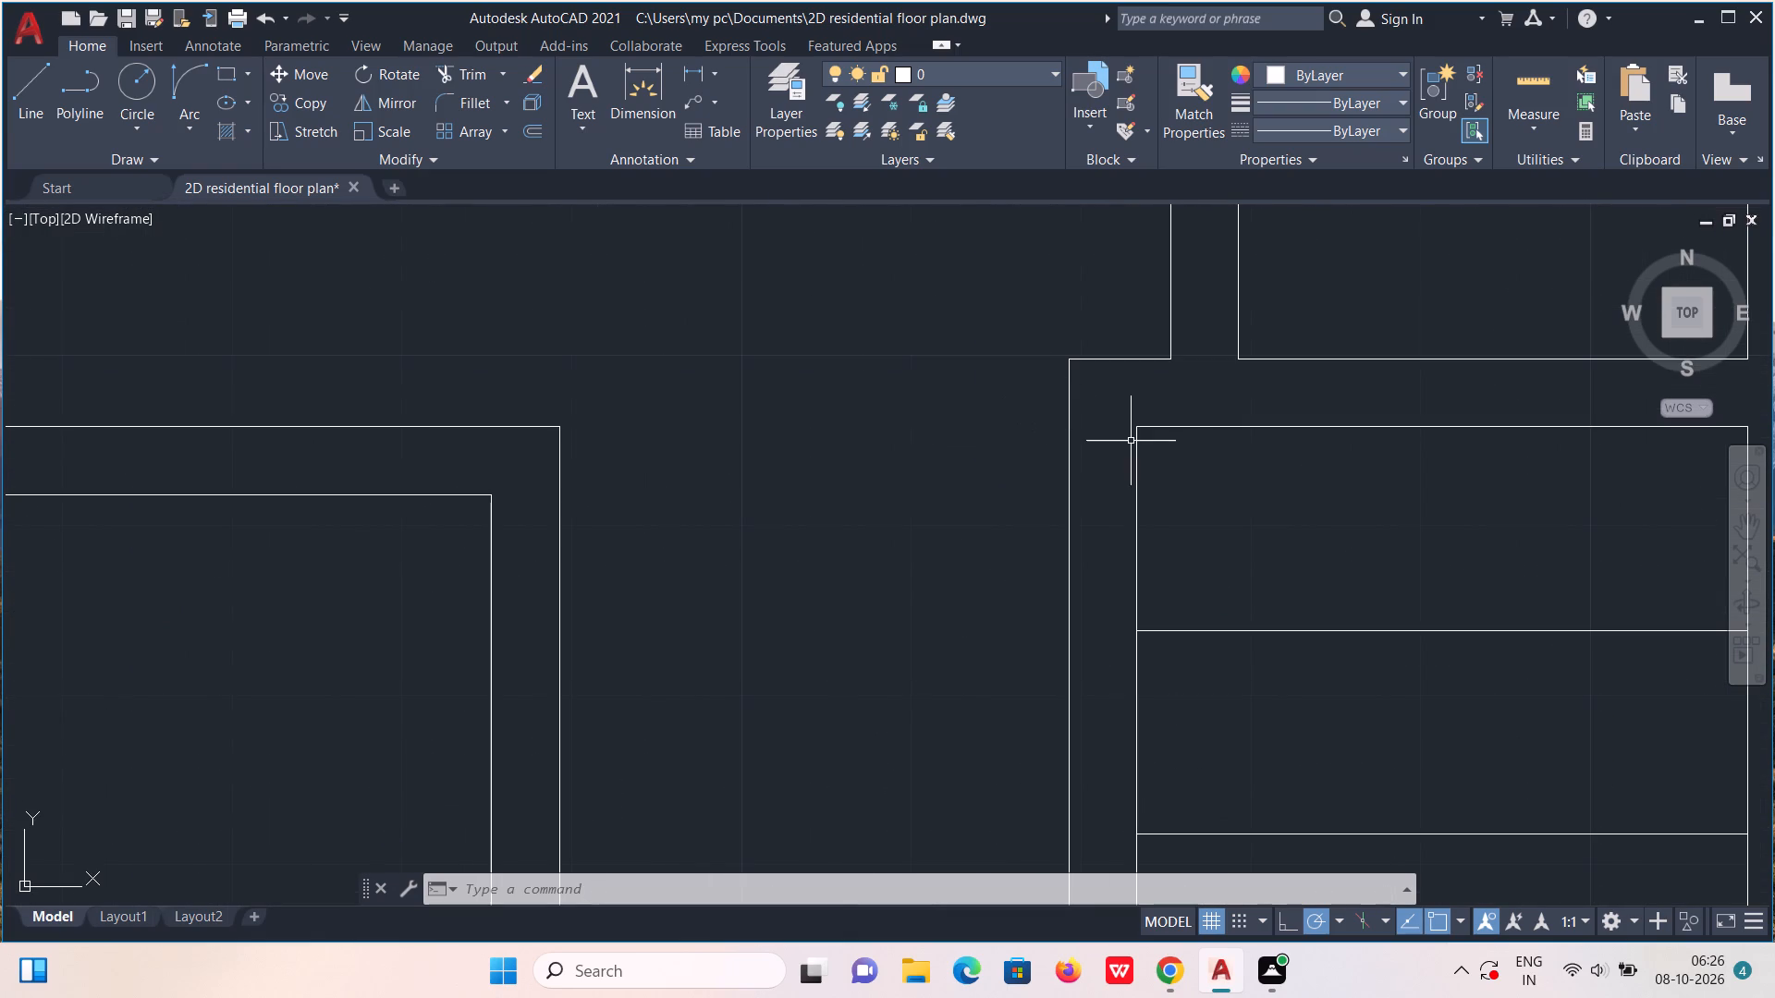
pyautogui.press('l')
pyautogui.press('Return')
pyautogui.click(1140, 424)
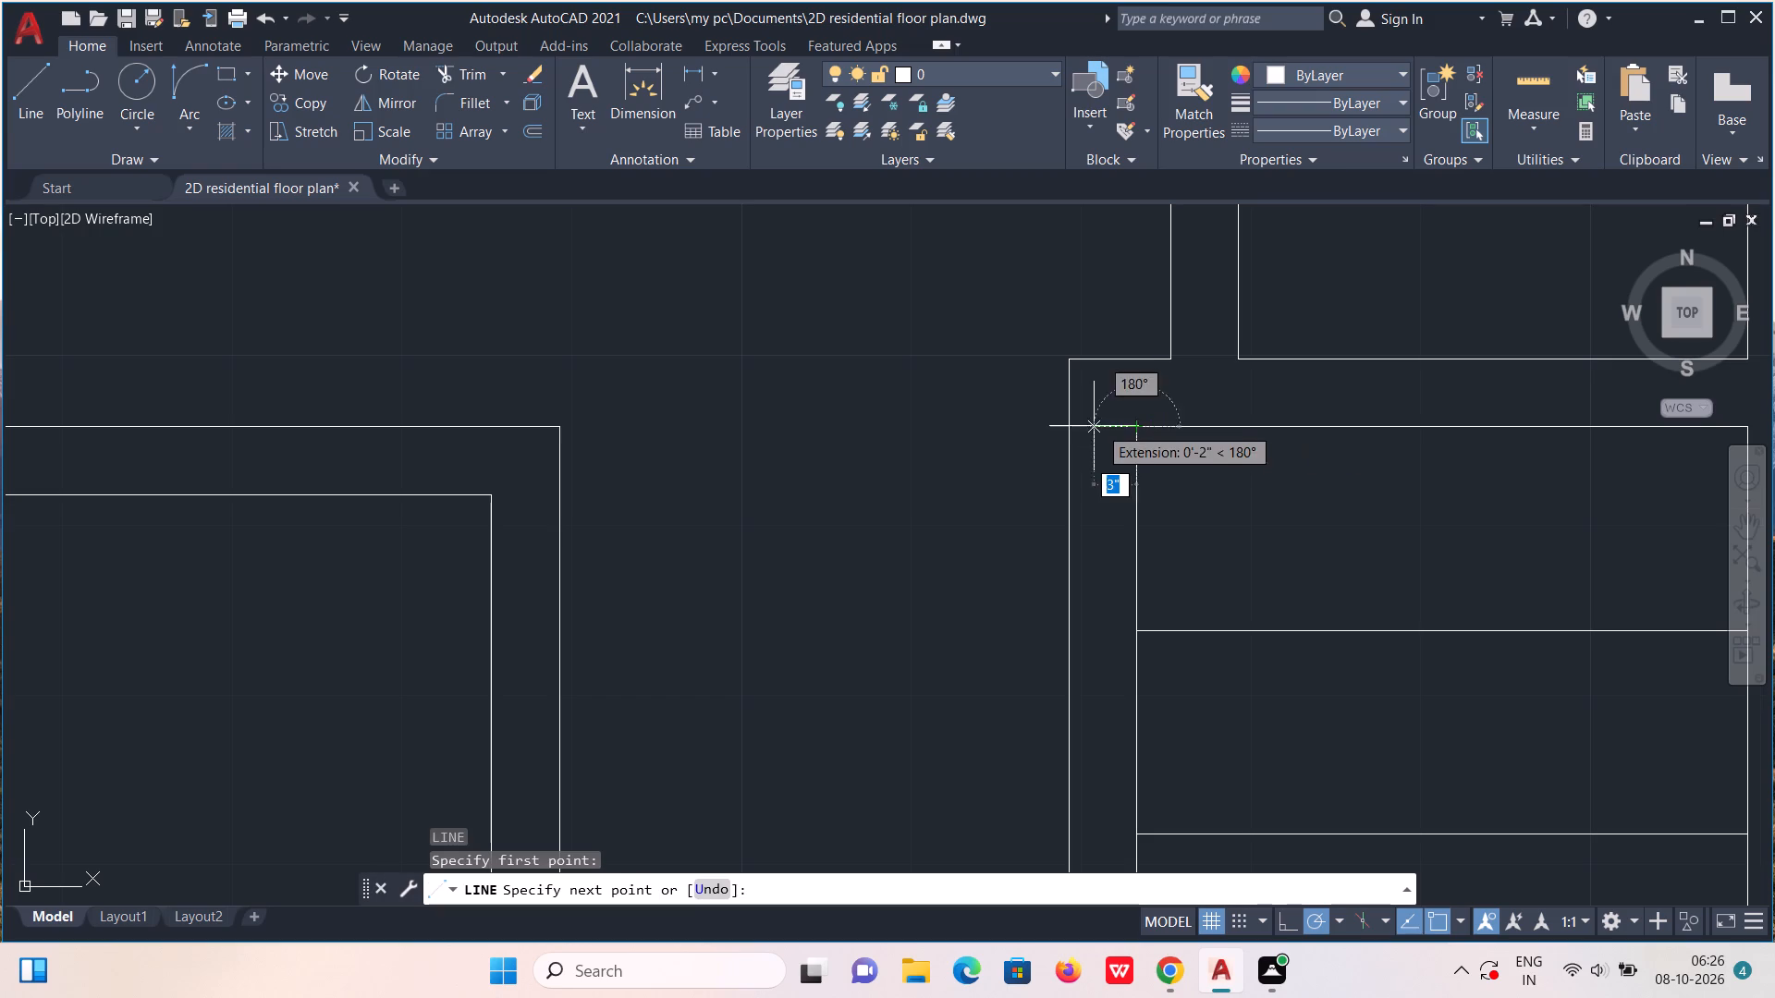
pyautogui.click(1069, 422)
pyautogui.press('Escape')
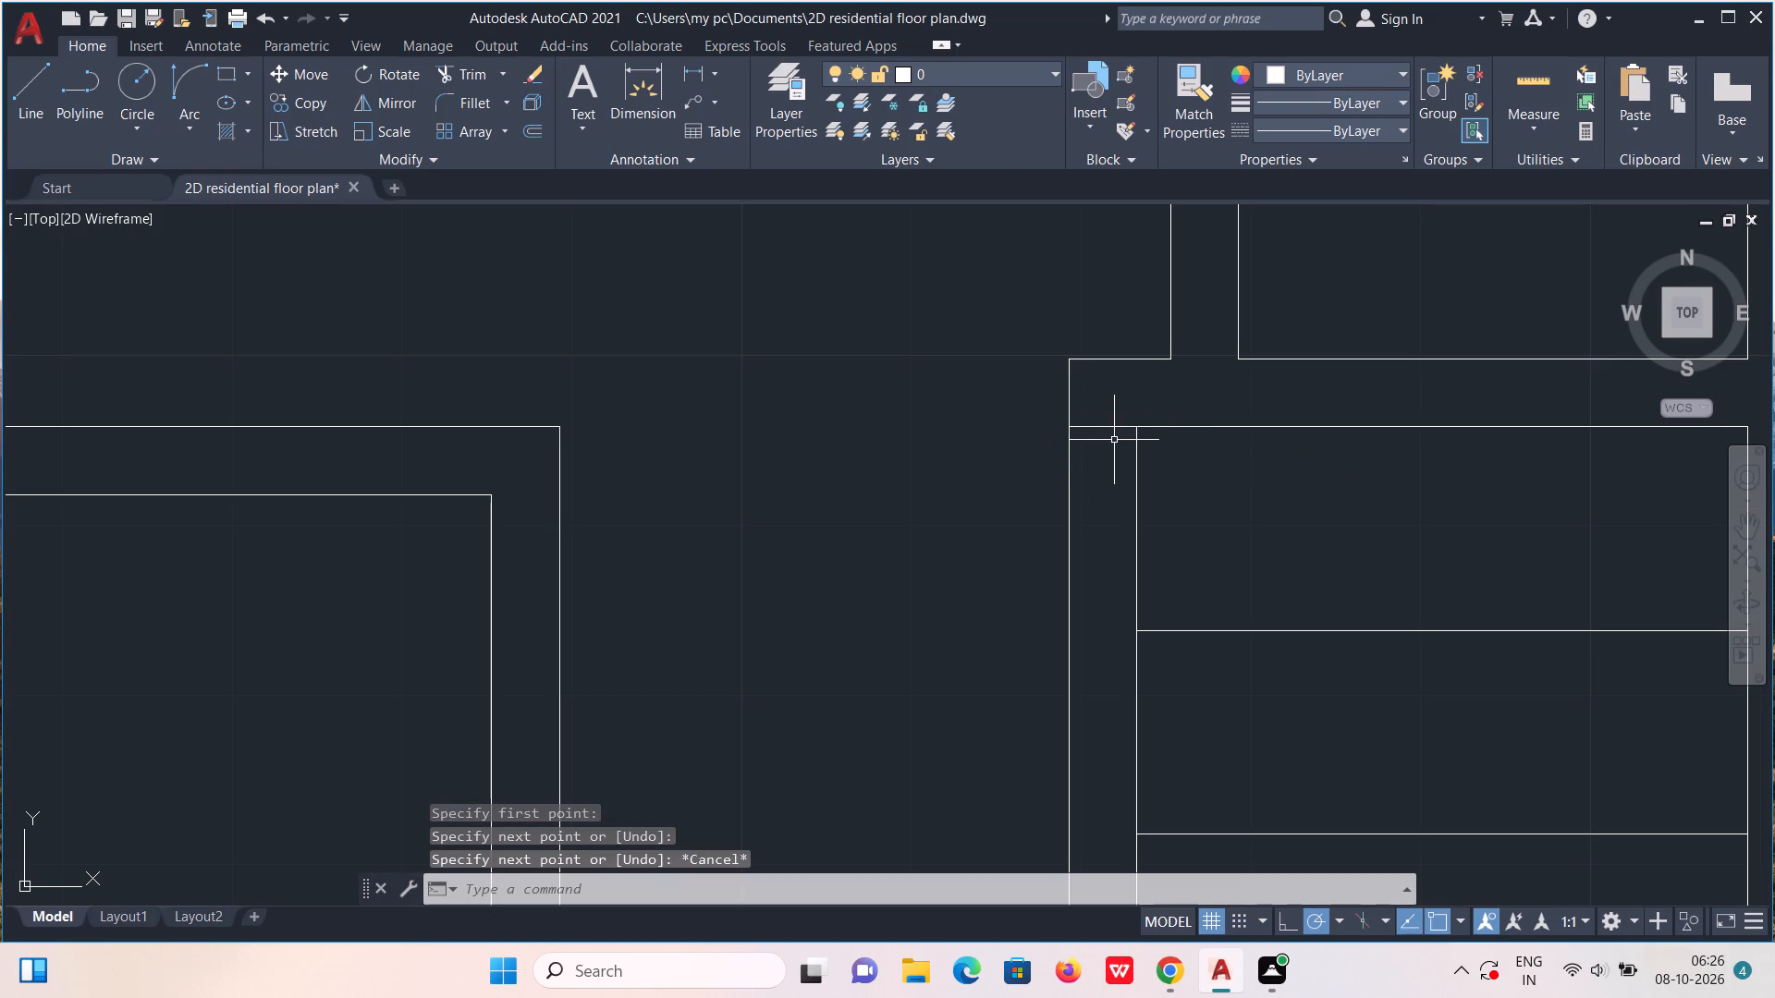
# Move the short line across the partition 3" south.
pyautogui.click(1096, 428)
pyautogui.press('m')
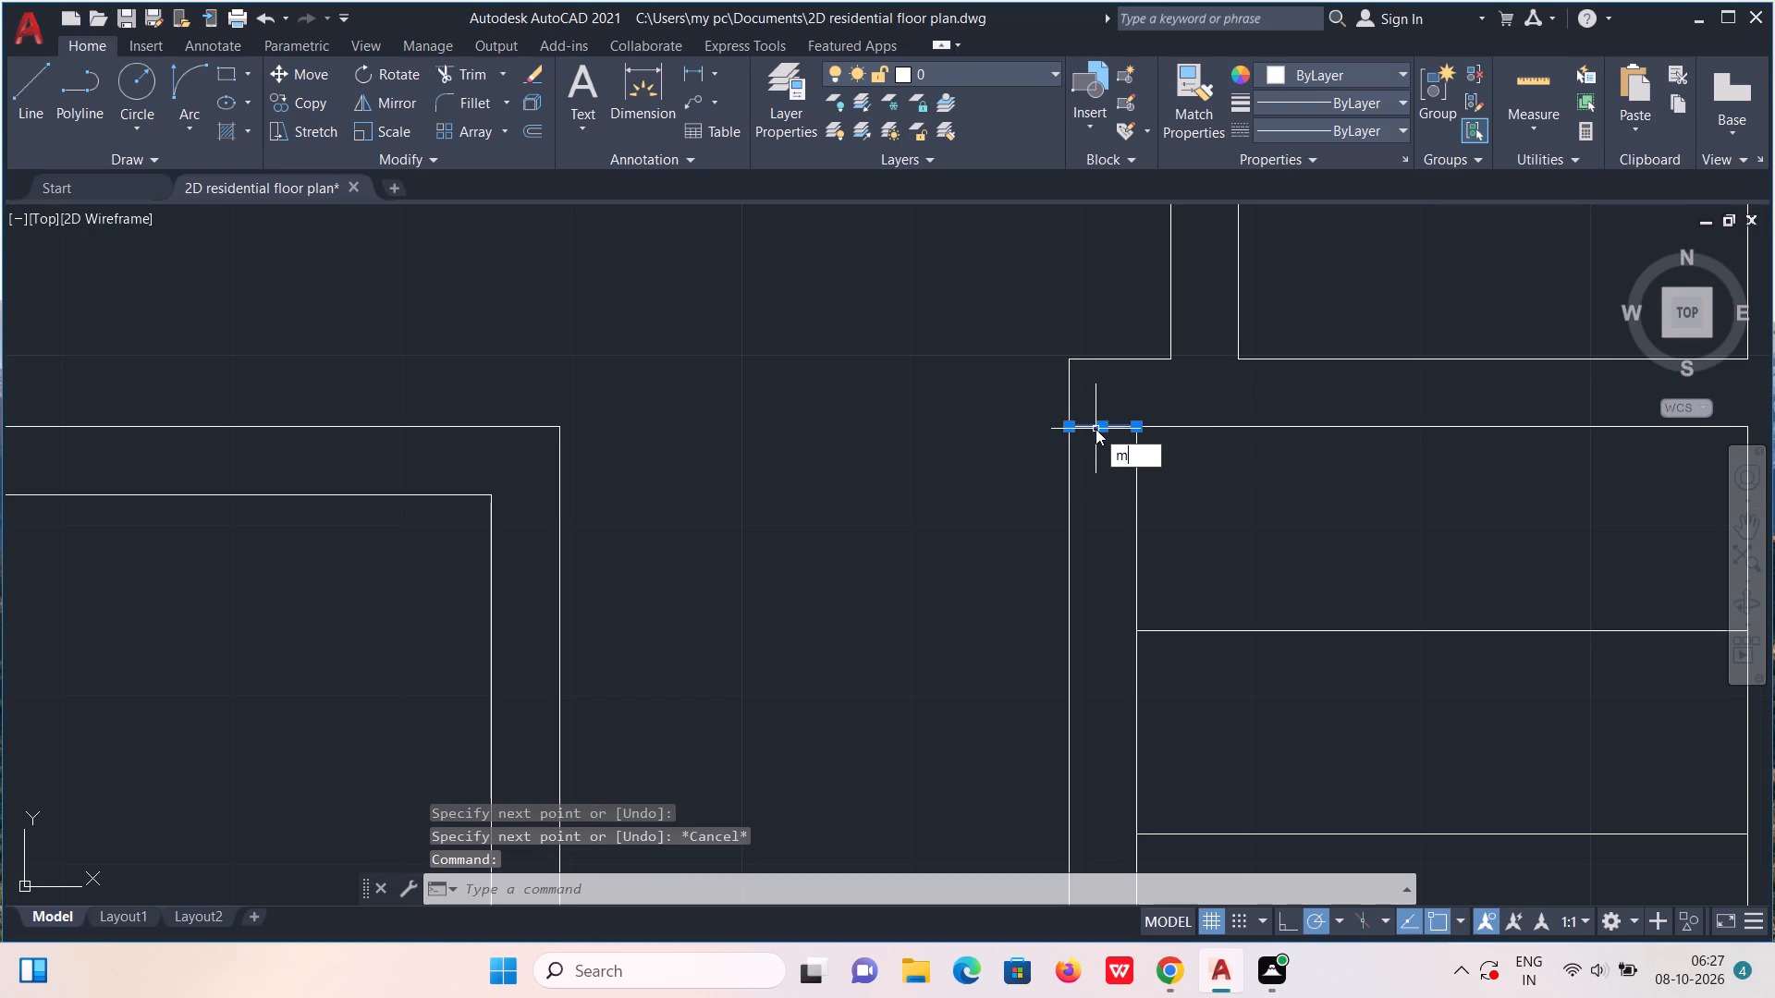
pyautogui.press('Return')
pyautogui.click(1096, 429)
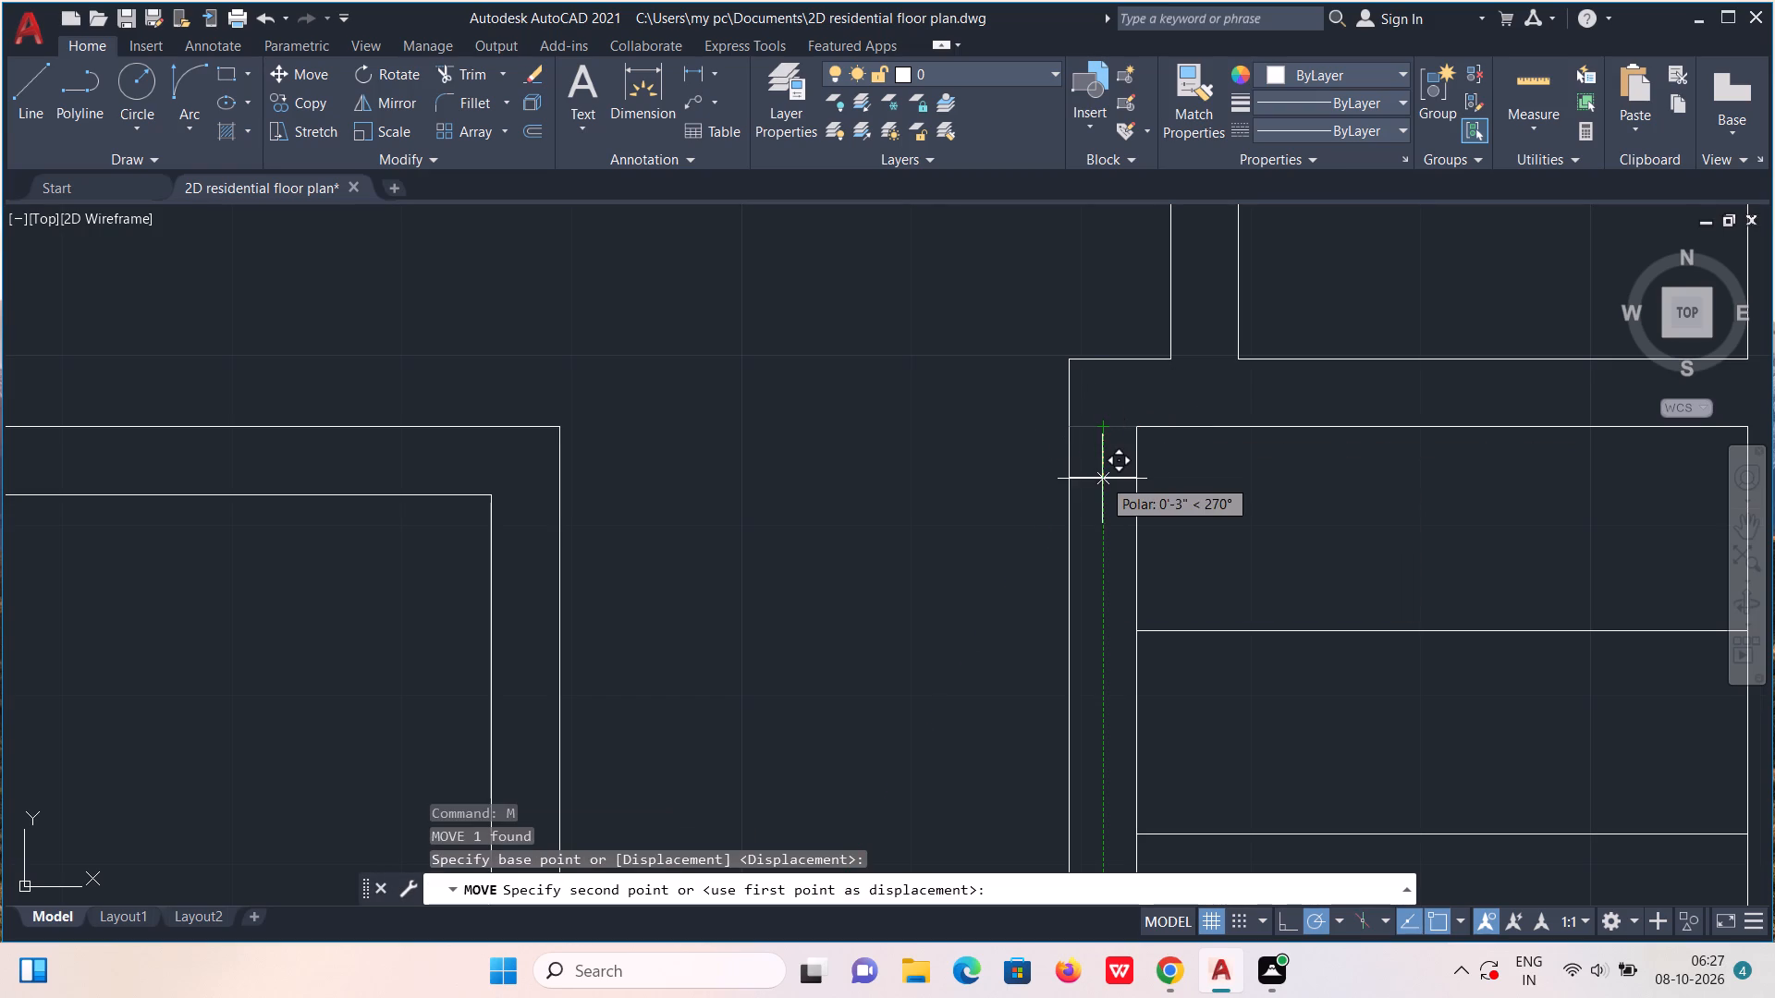
pyautogui.write('3"')
pyautogui.press('Return')
# Draw a line down the middle of the stair partition, from the short cross line's midpoint to the midpoint of the partition's south end.
pyautogui.scroll(-3, 1103, 493)
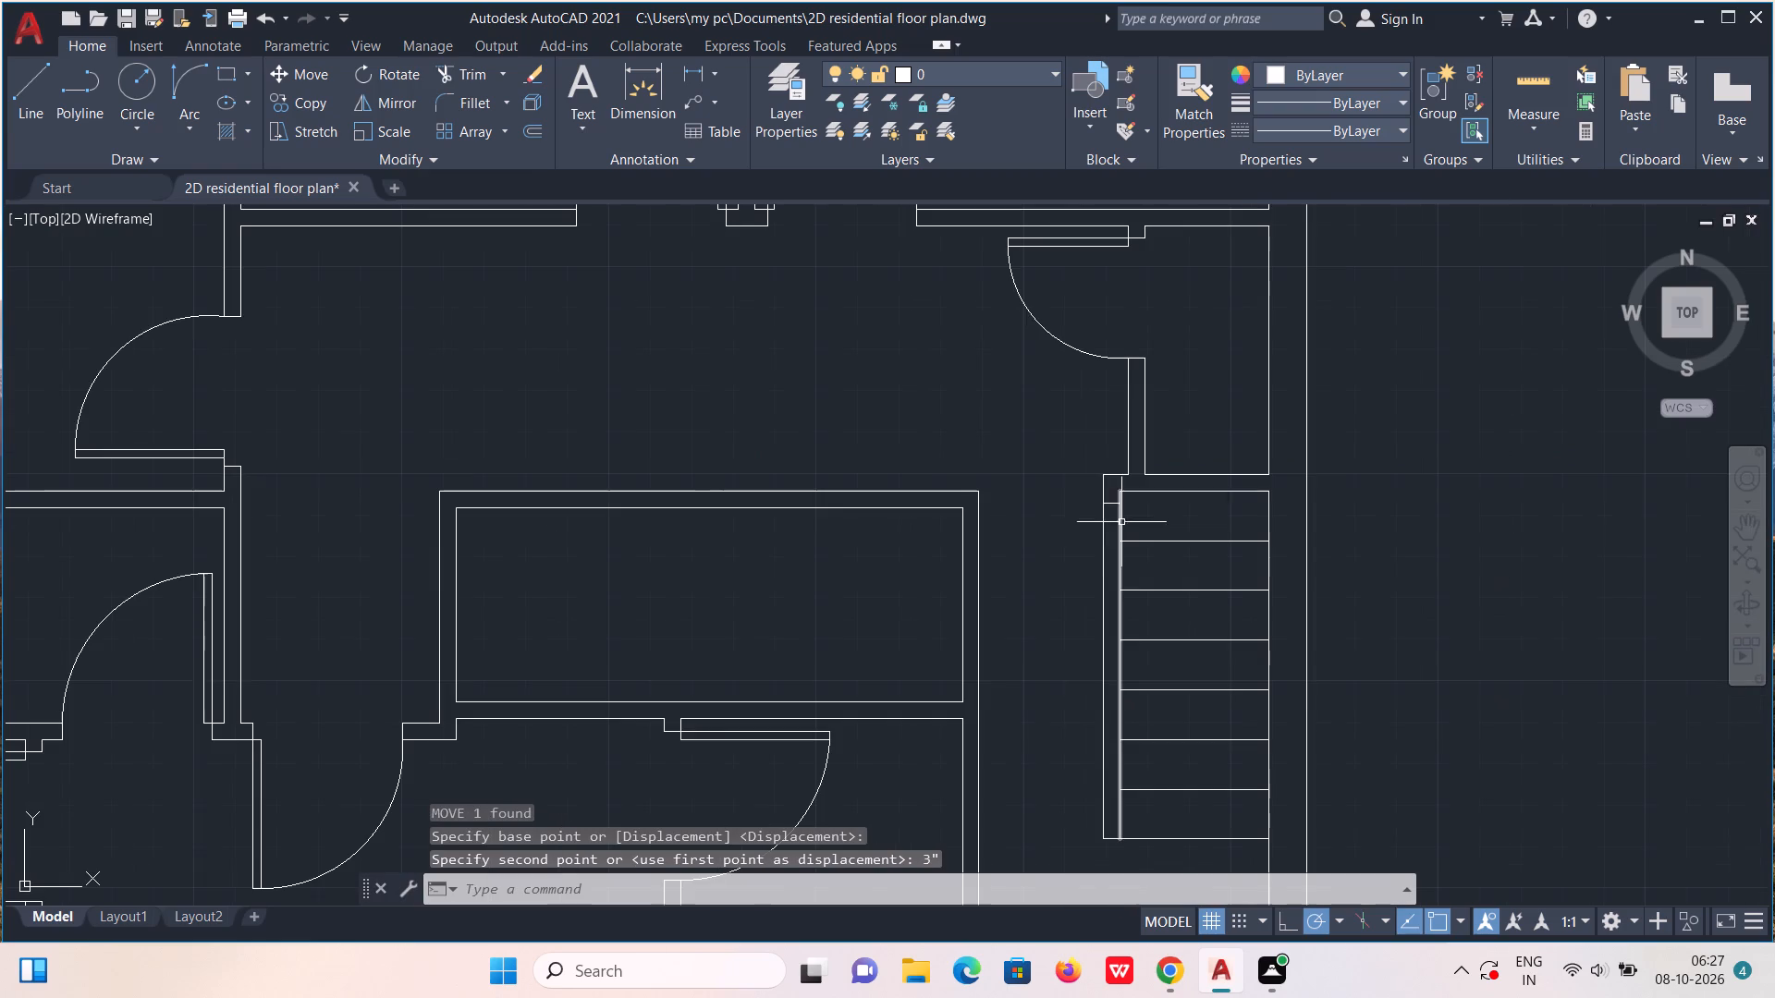
pyautogui.scroll(2, 1157, 590)
pyautogui.press('l')
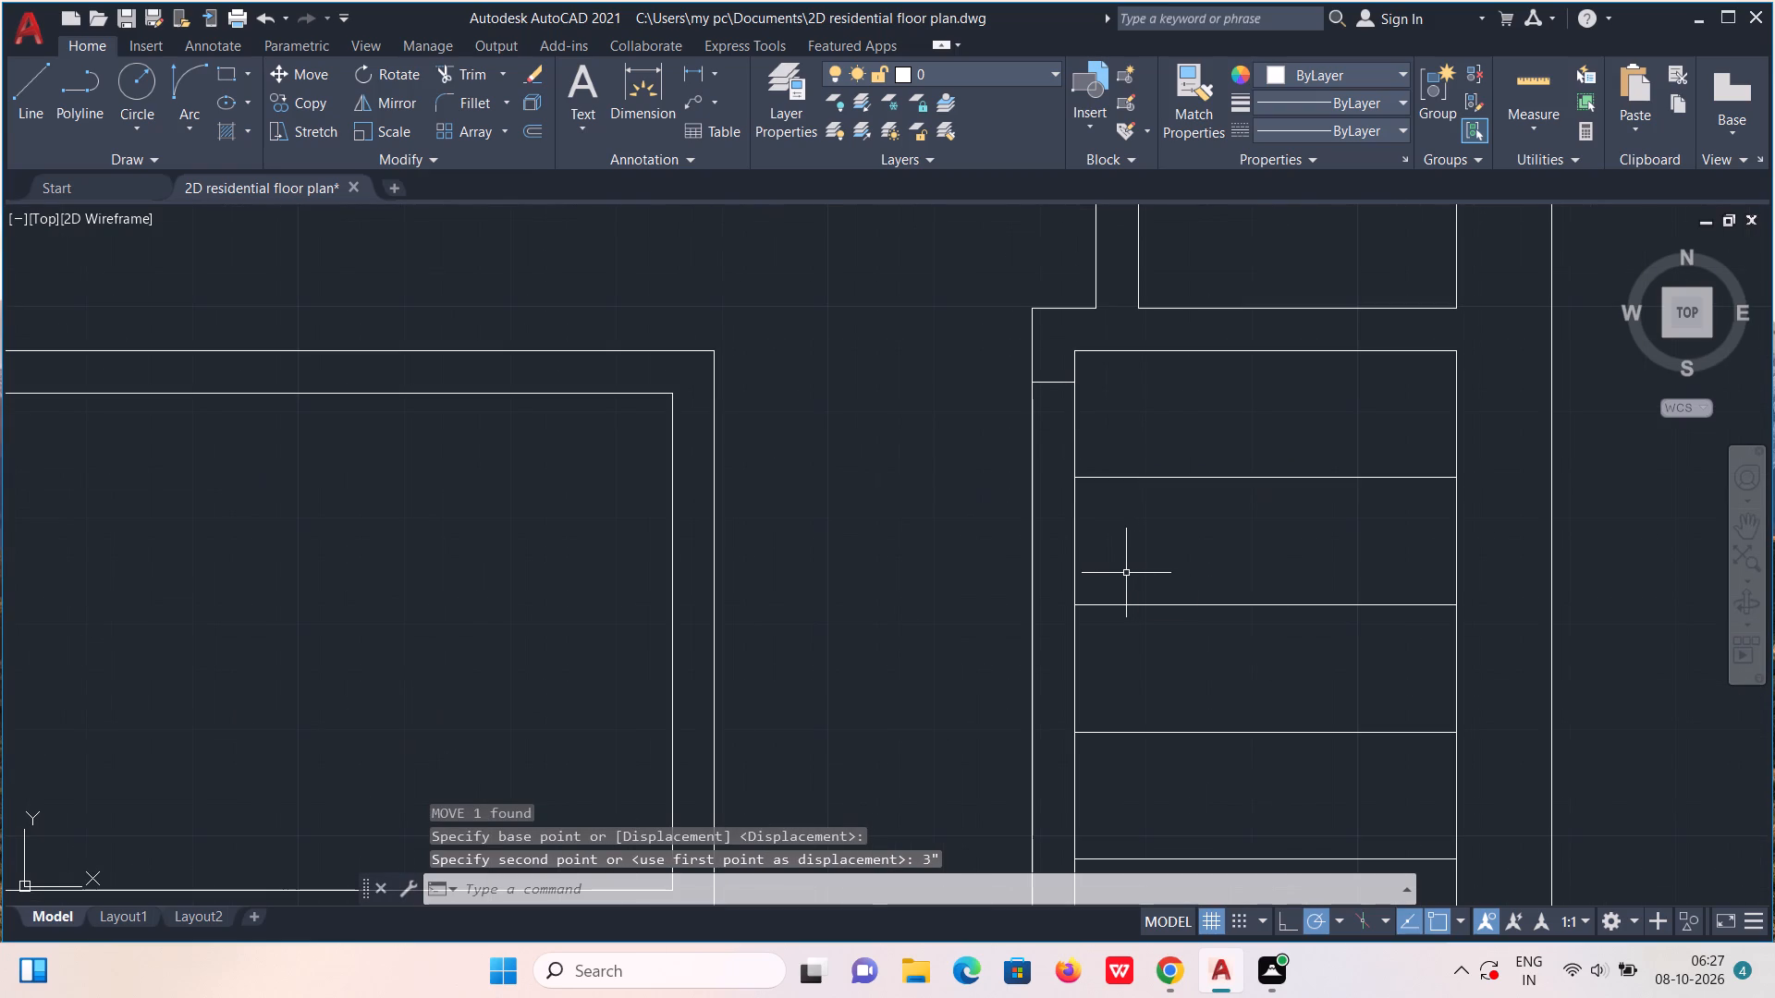
pyautogui.press('Return')
pyautogui.scroll(2, 1032, 461)
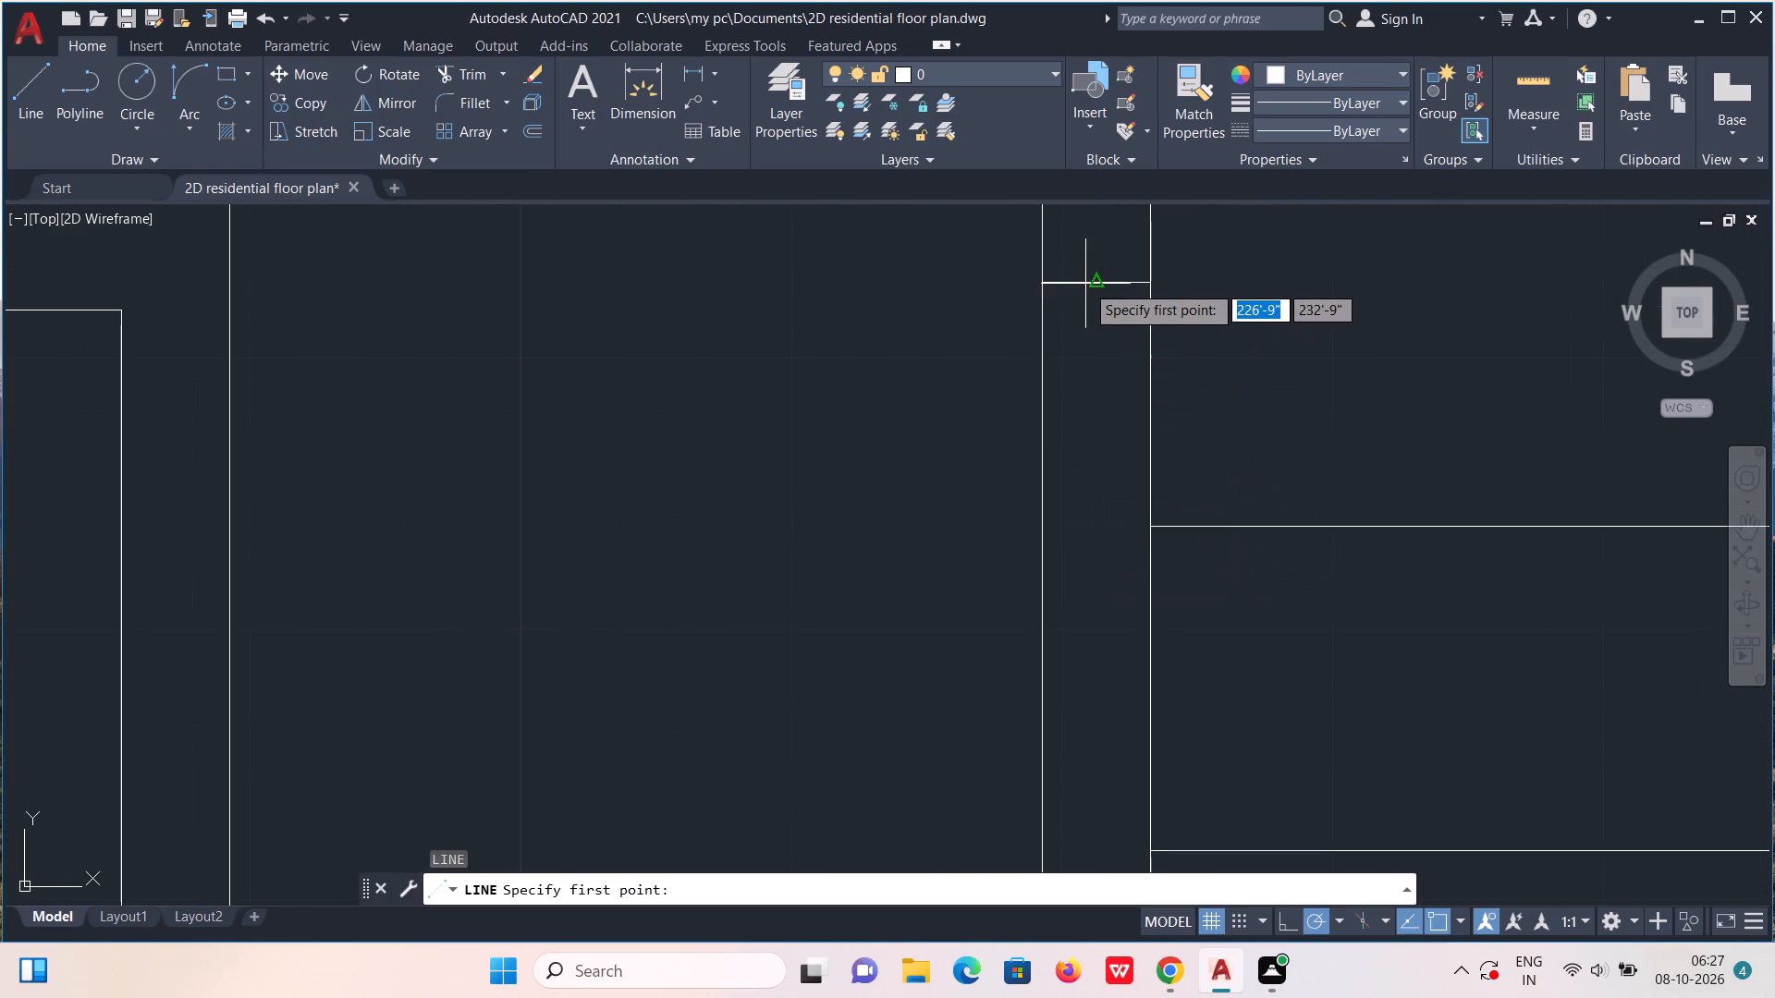
pyautogui.click(1093, 285)
pyautogui.scroll(-3, 1110, 339)
pyautogui.moveTo(1110, 557); pyautogui.dragTo(1110, 552, button='middle')
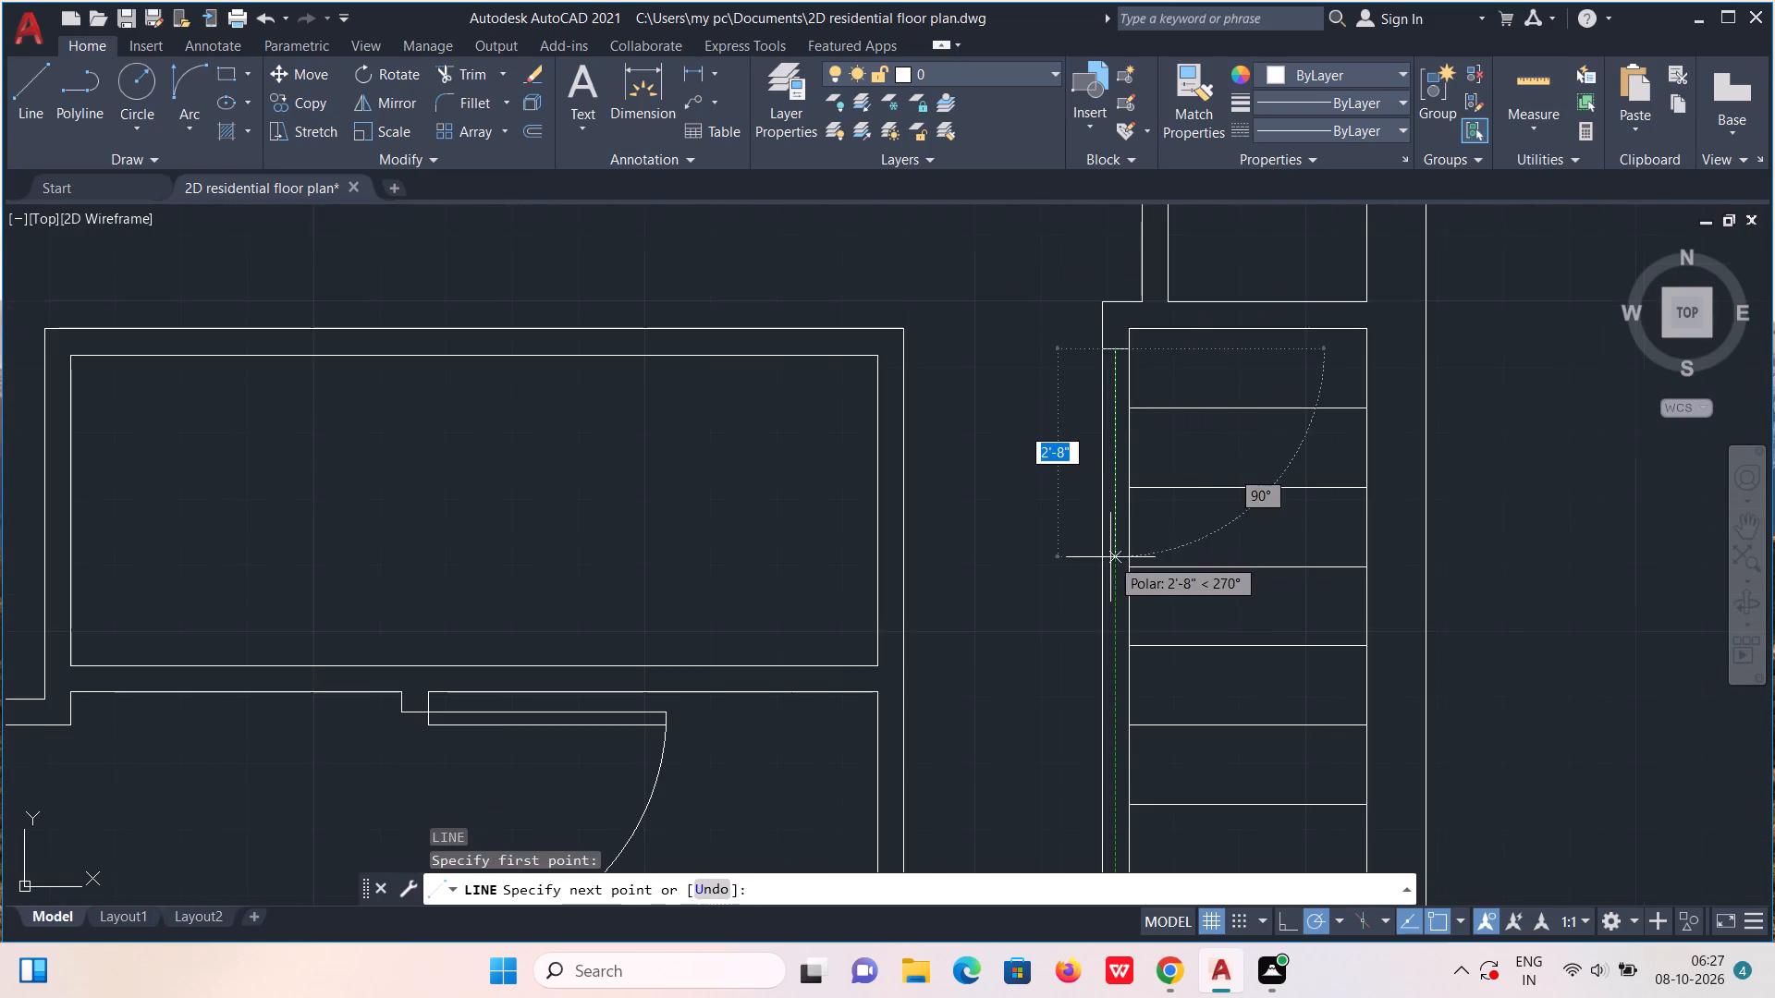
pyautogui.moveTo(1110, 552); pyautogui.dragTo(1224, 220, button='middle')
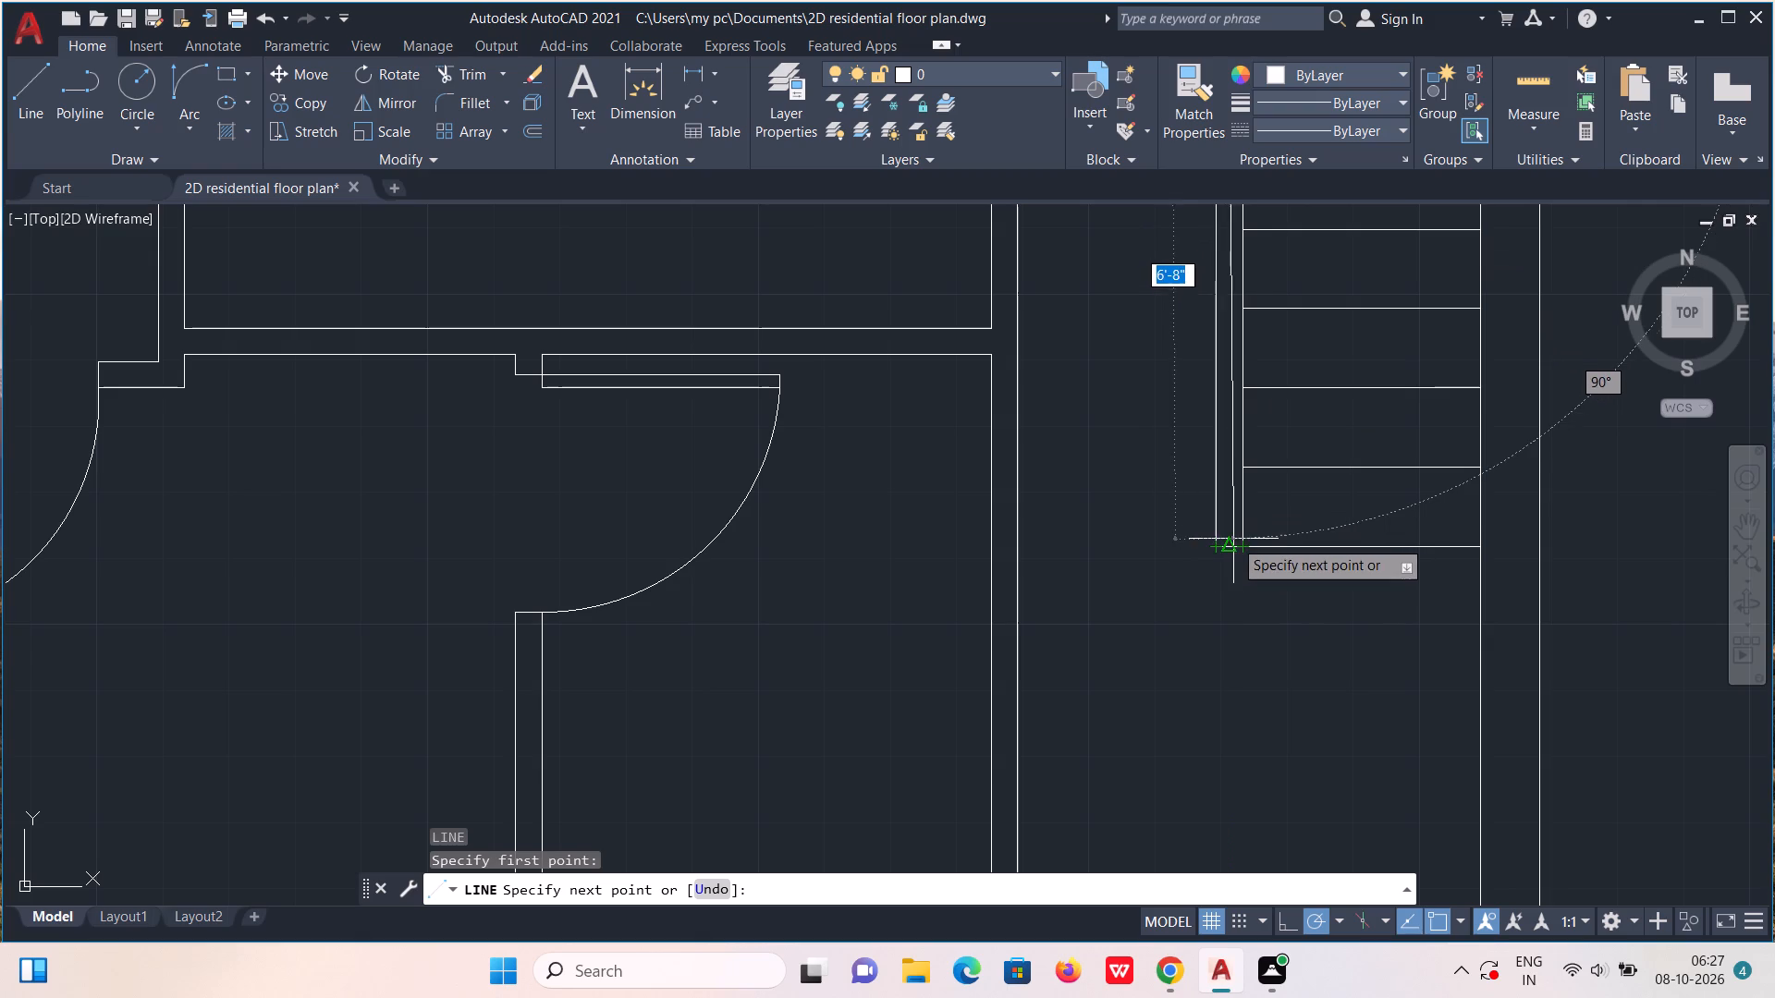
pyautogui.scroll(3, 1233, 539)
pyautogui.click(1221, 561)
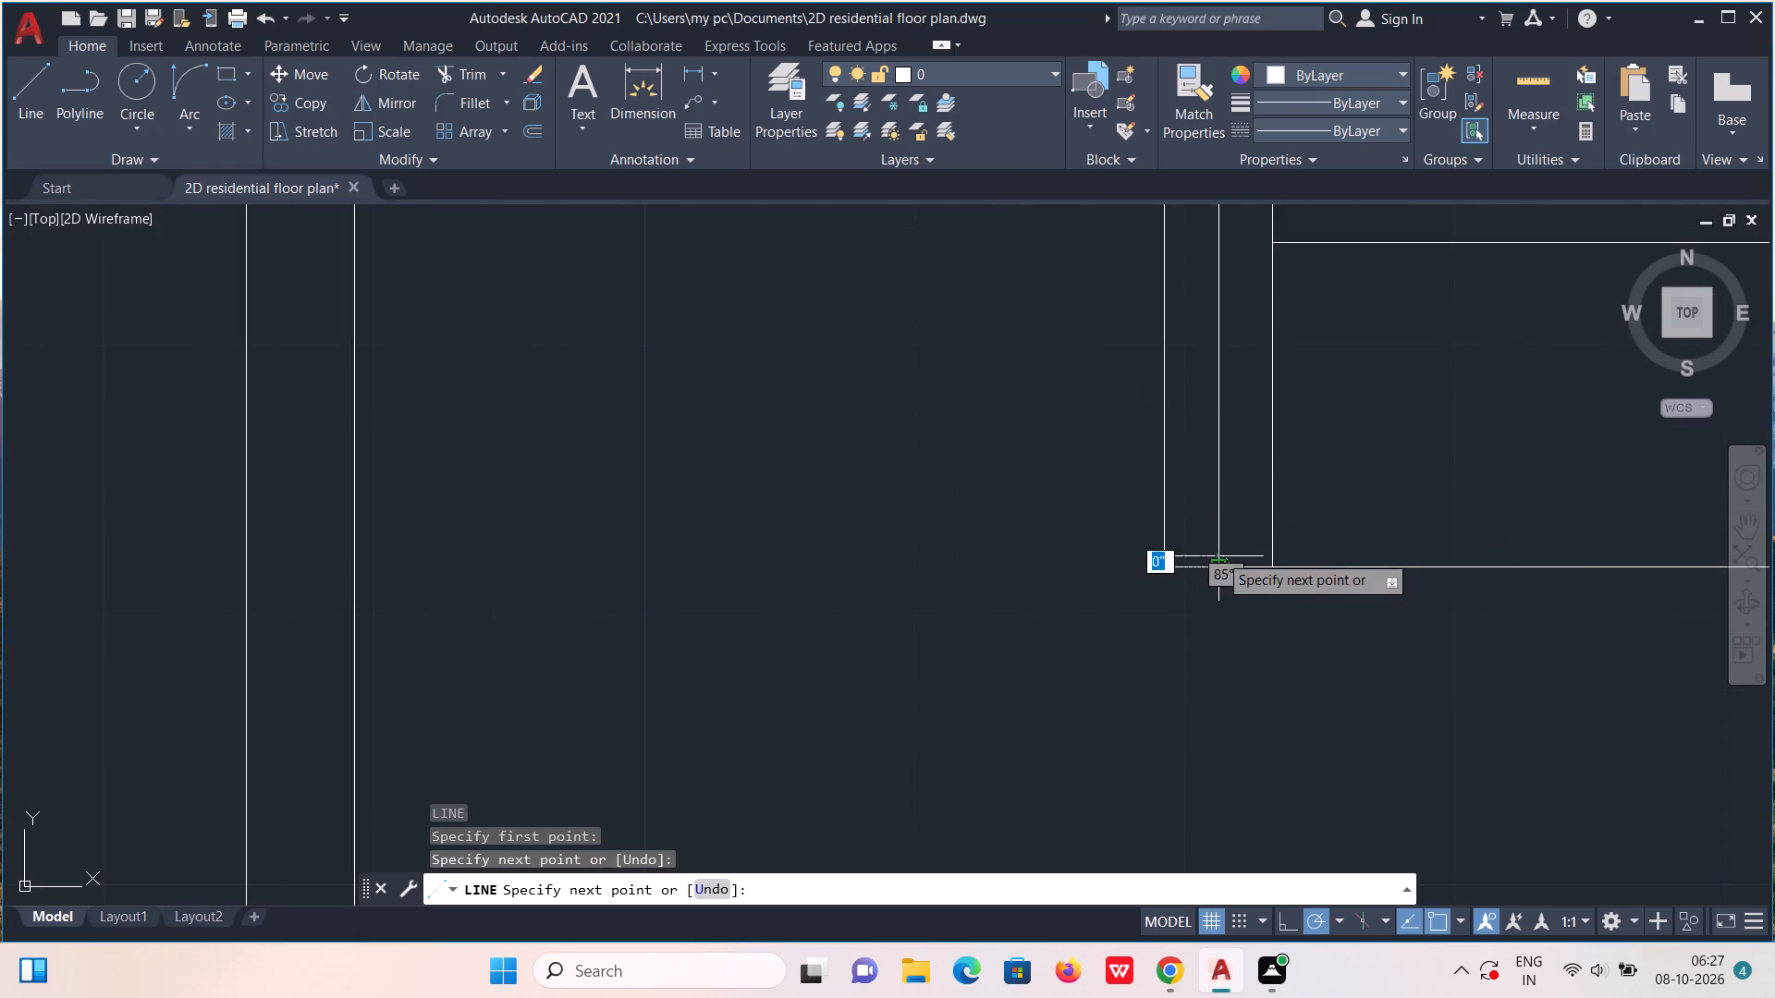
pyautogui.press('Escape')
# Draw a short line along the north wall's inner face across the west partition of the paired small compartments.
pyautogui.scroll(-2, 1206, 501)
pyautogui.moveTo(1211, 581); pyautogui.dragTo(1271, 837, button='middle')
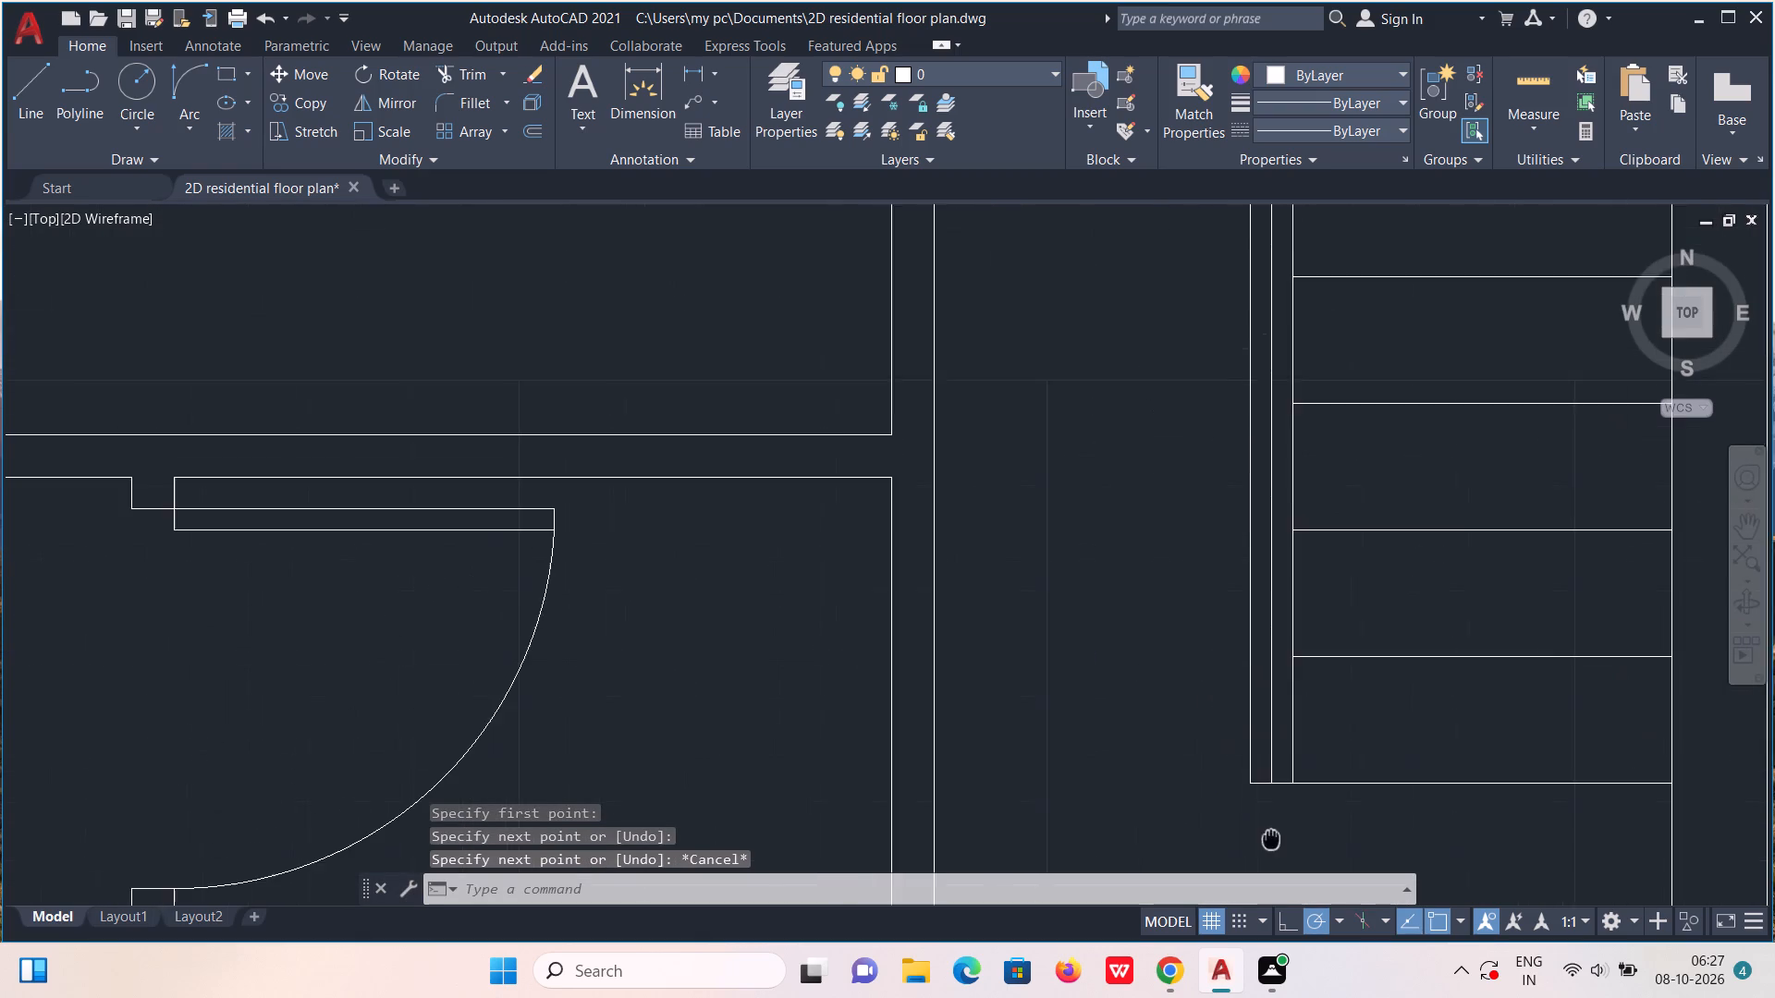
pyautogui.moveTo(1271, 837); pyautogui.dragTo(1277, 837, button='middle')
pyautogui.scroll(-3, 1242, 493)
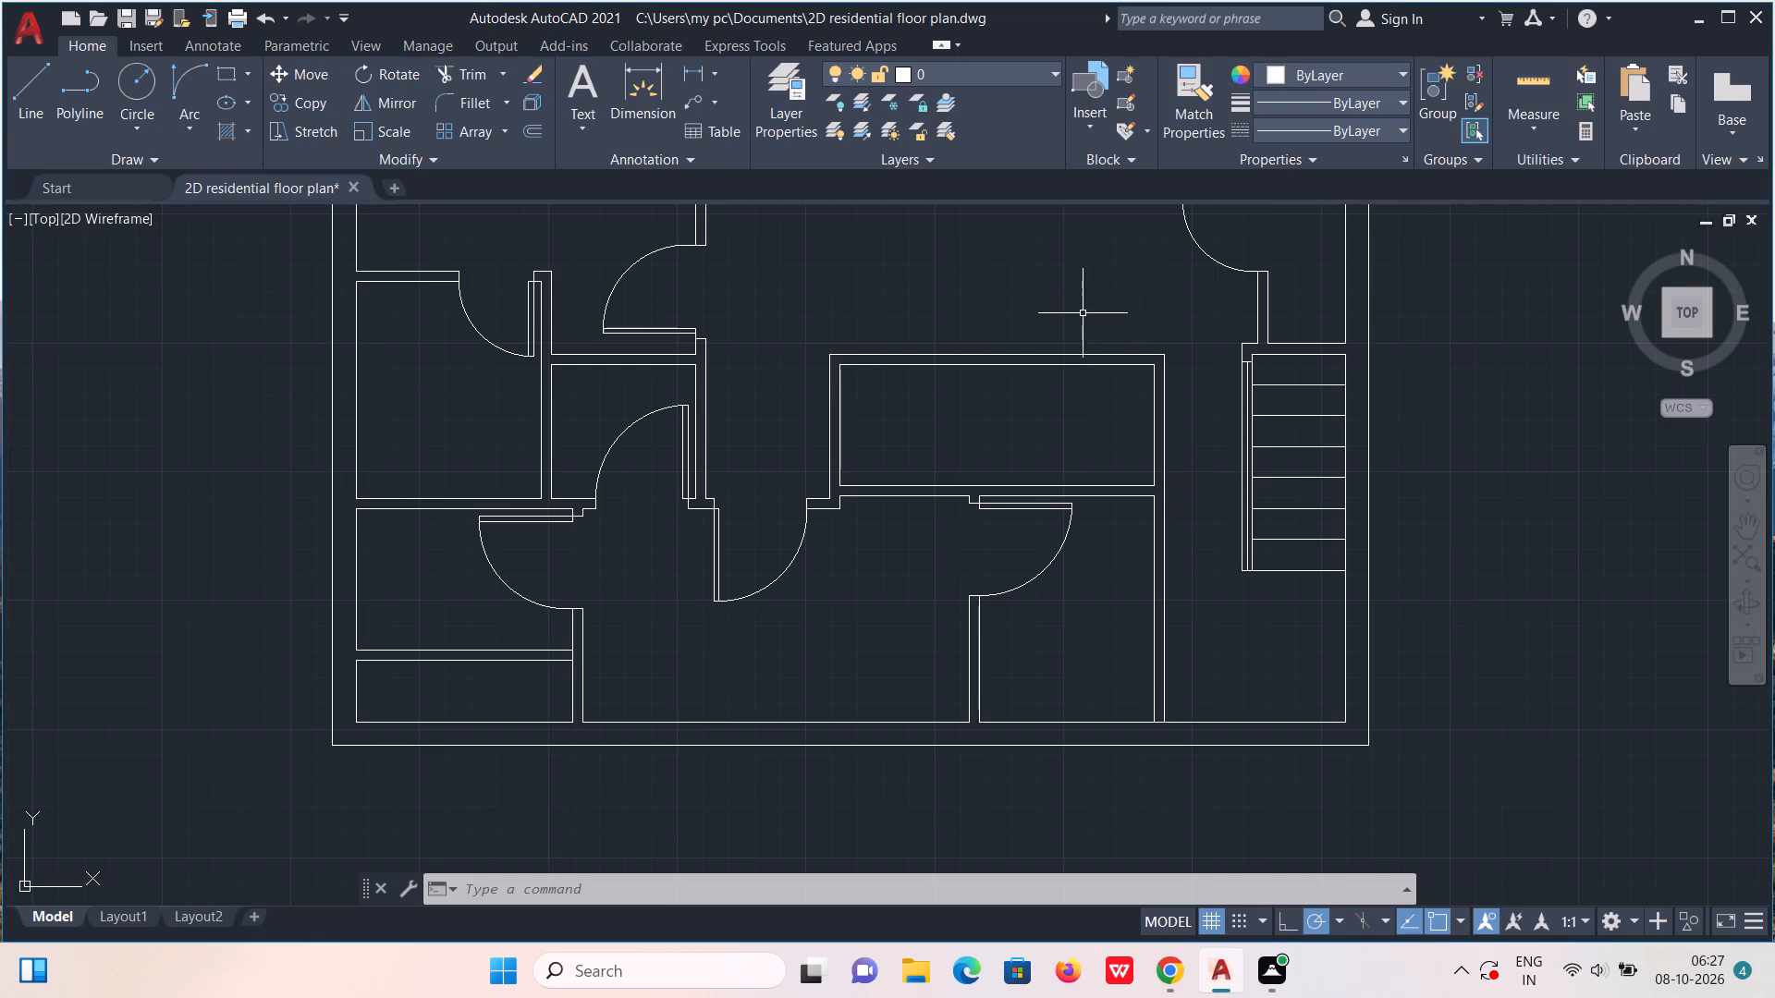
pyautogui.moveTo(1054, 262); pyautogui.dragTo(1129, 657, button='middle')
pyautogui.moveTo(1056, 315); pyautogui.dragTo(1048, 590, button='middle')
pyautogui.scroll(4, 1047, 486)
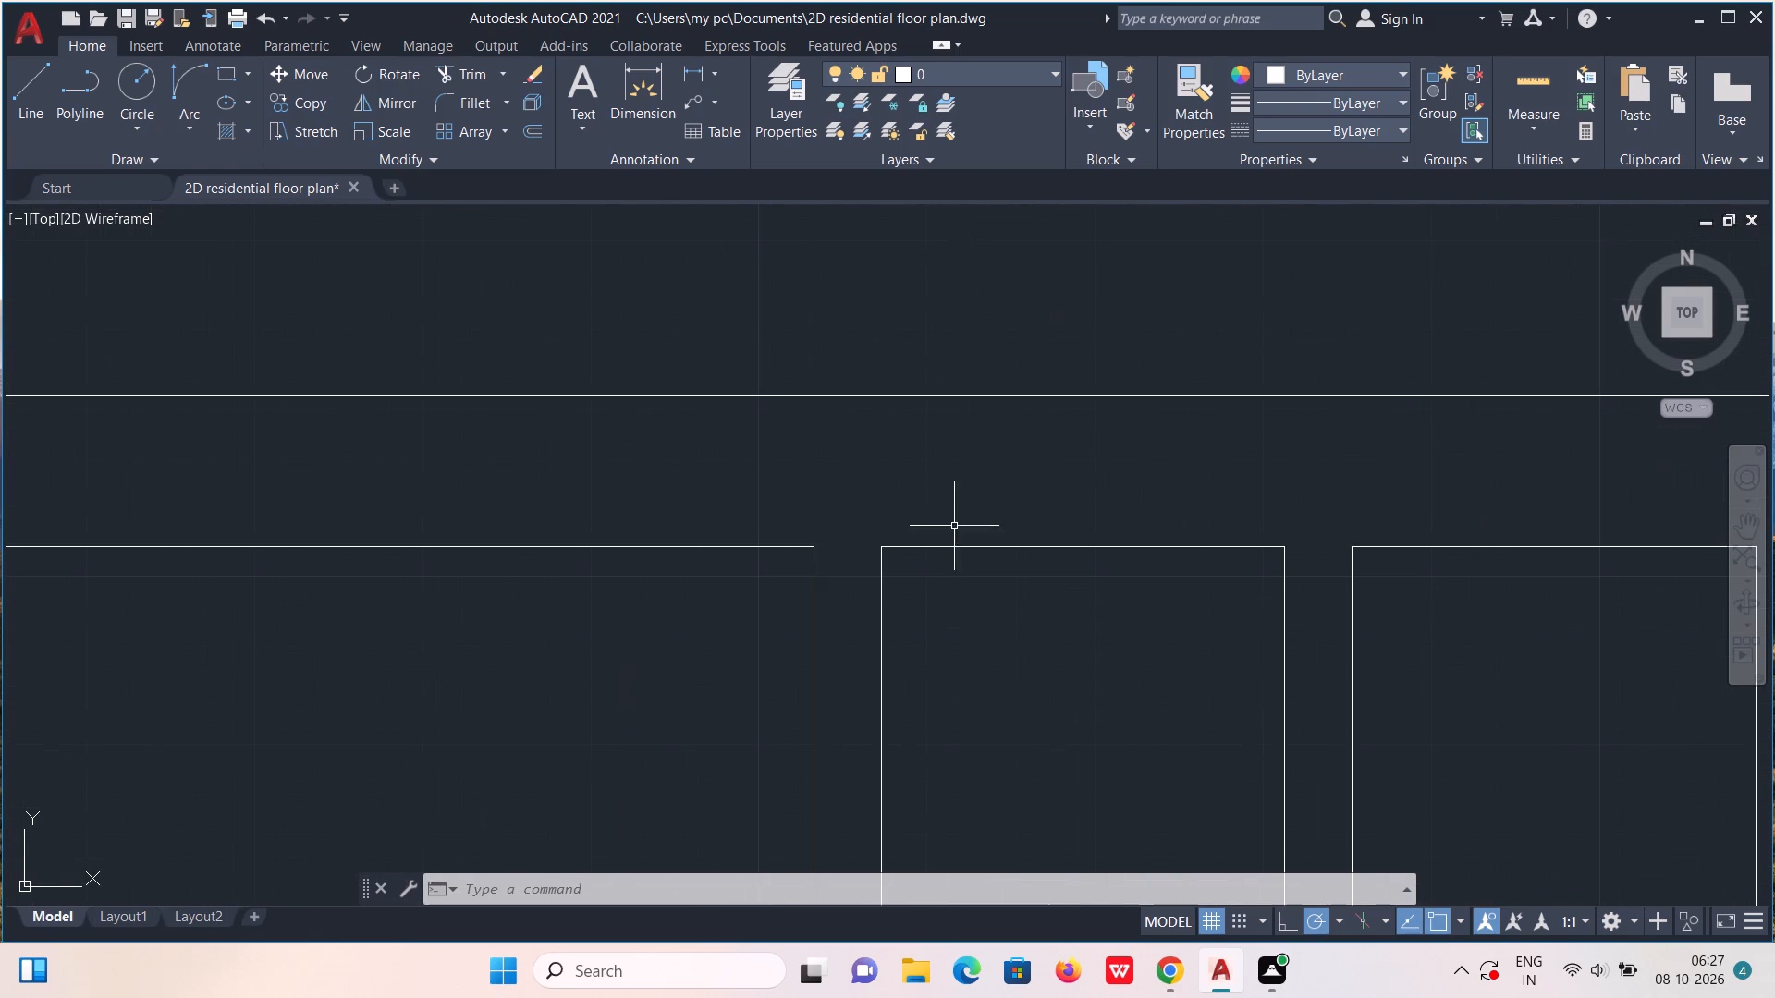
pyautogui.press('l')
pyautogui.press('Return')
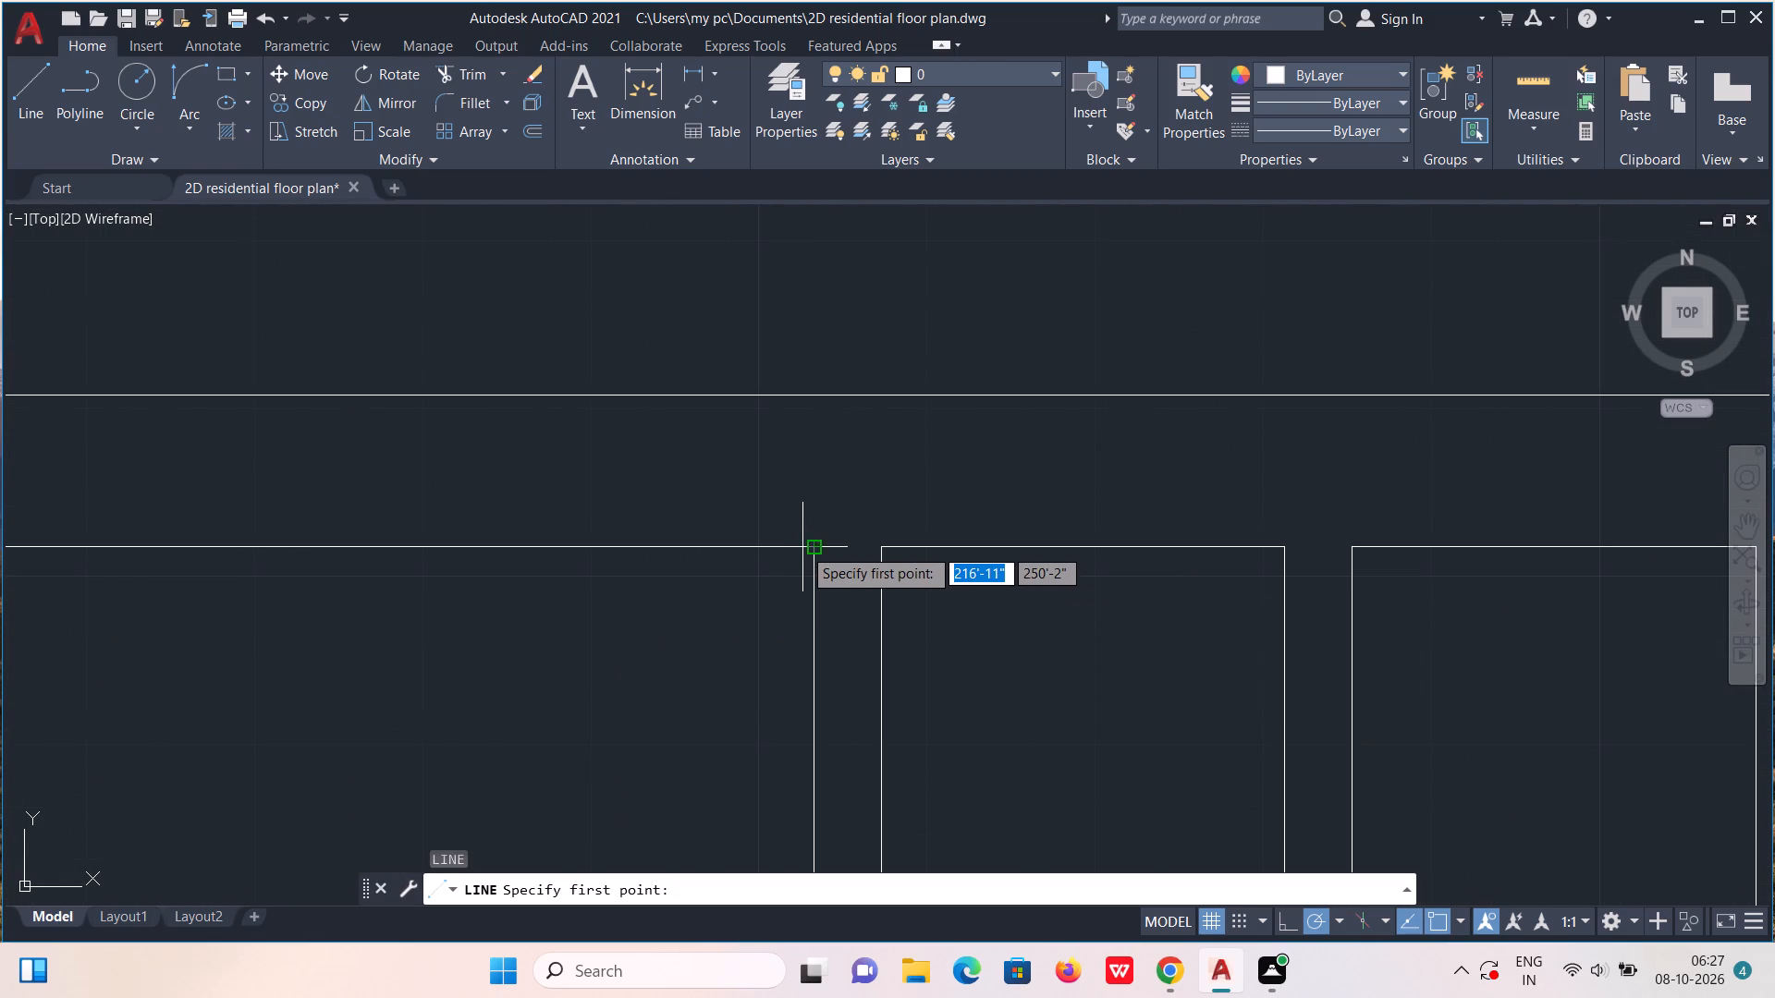
pyautogui.click(804, 547)
pyautogui.click(896, 553)
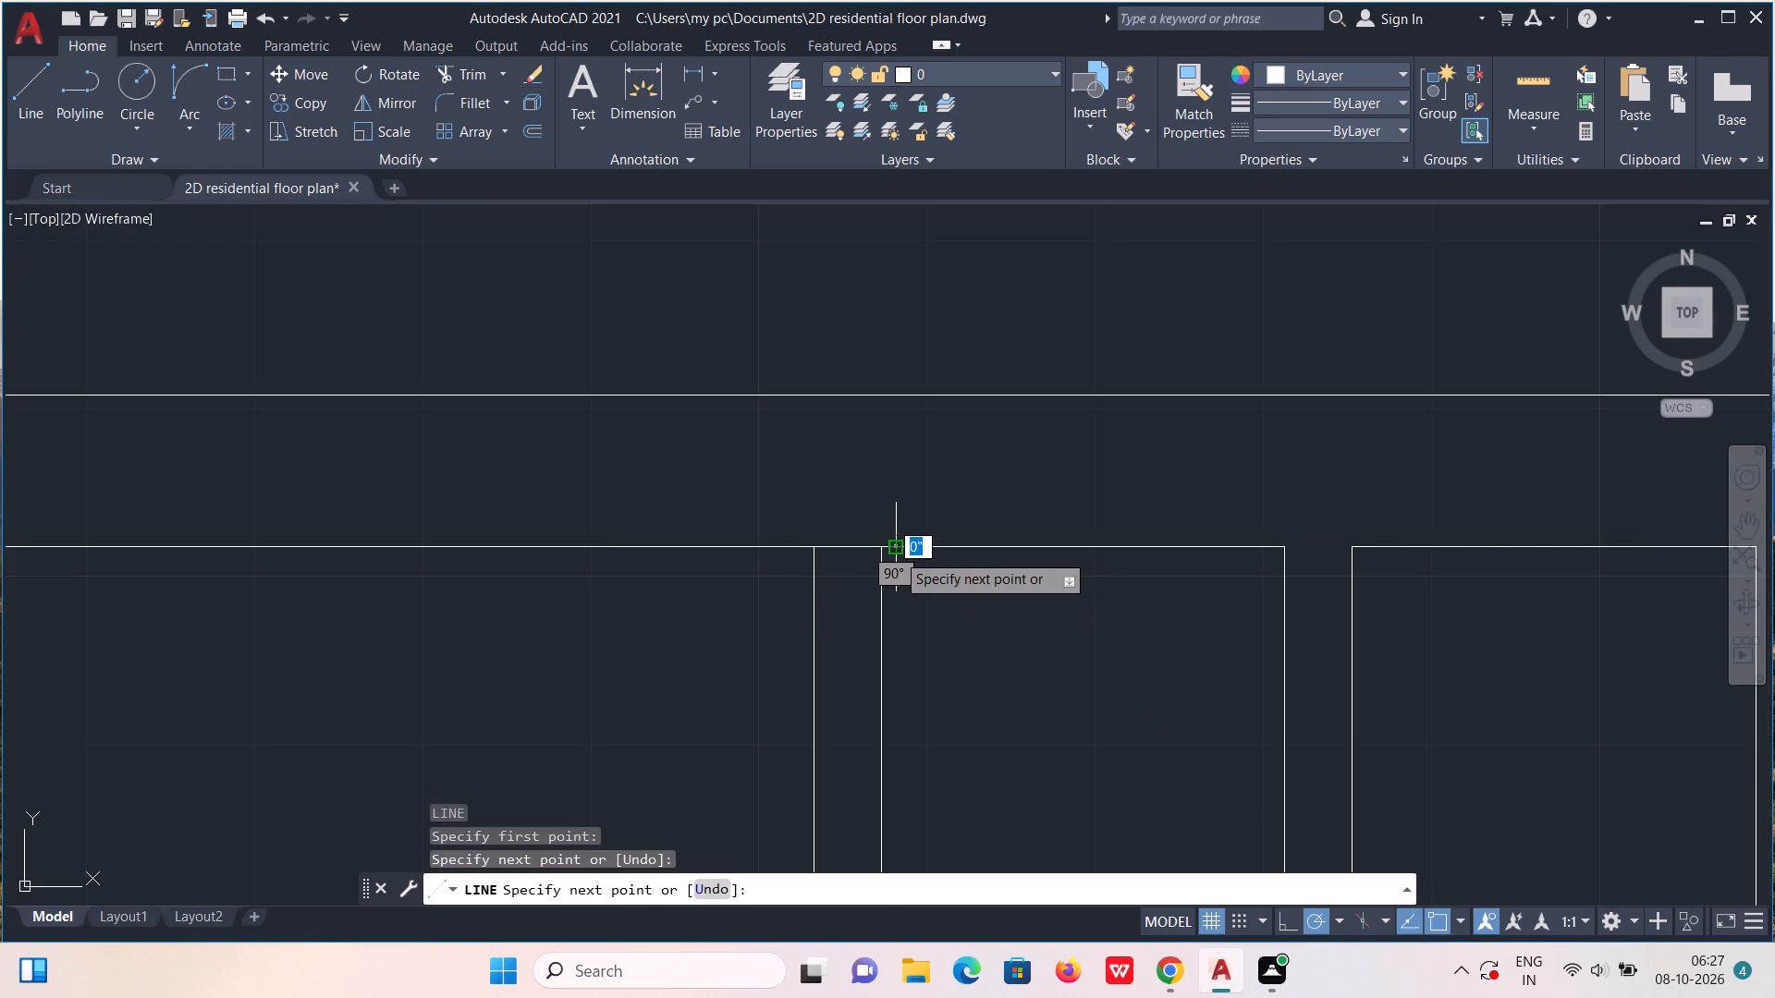
pyautogui.scroll(-2, 1381, 548)
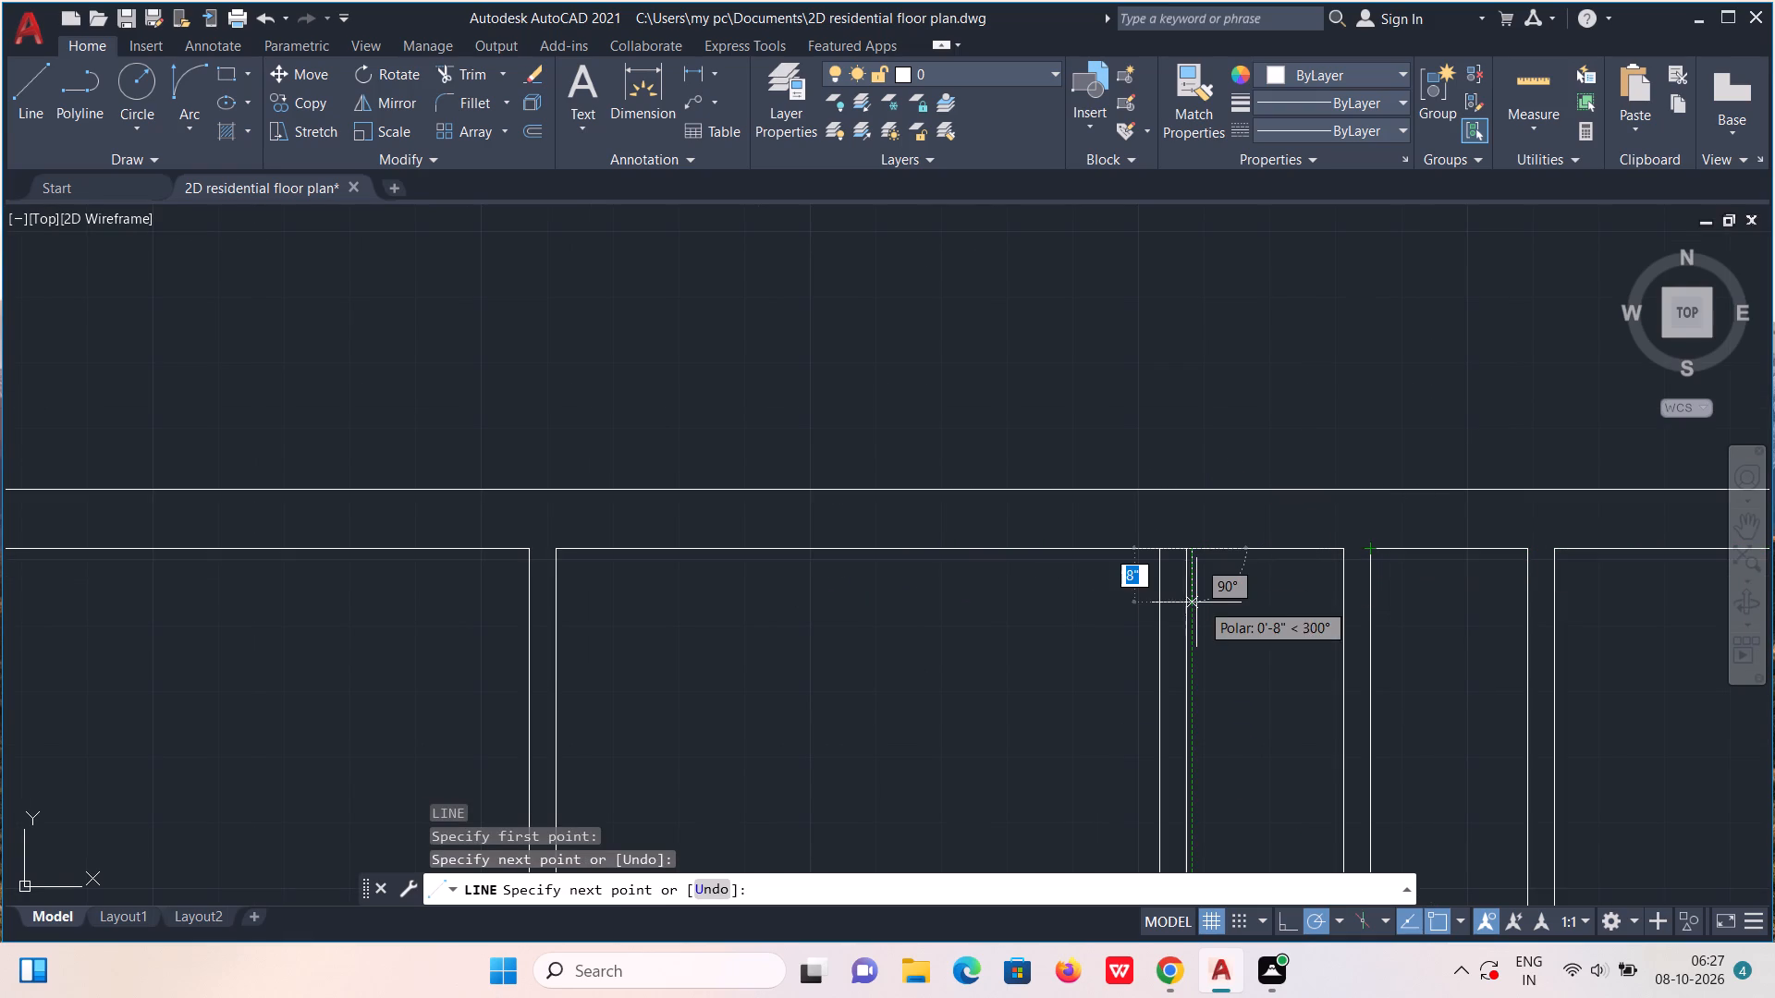
pyautogui.press('Escape')
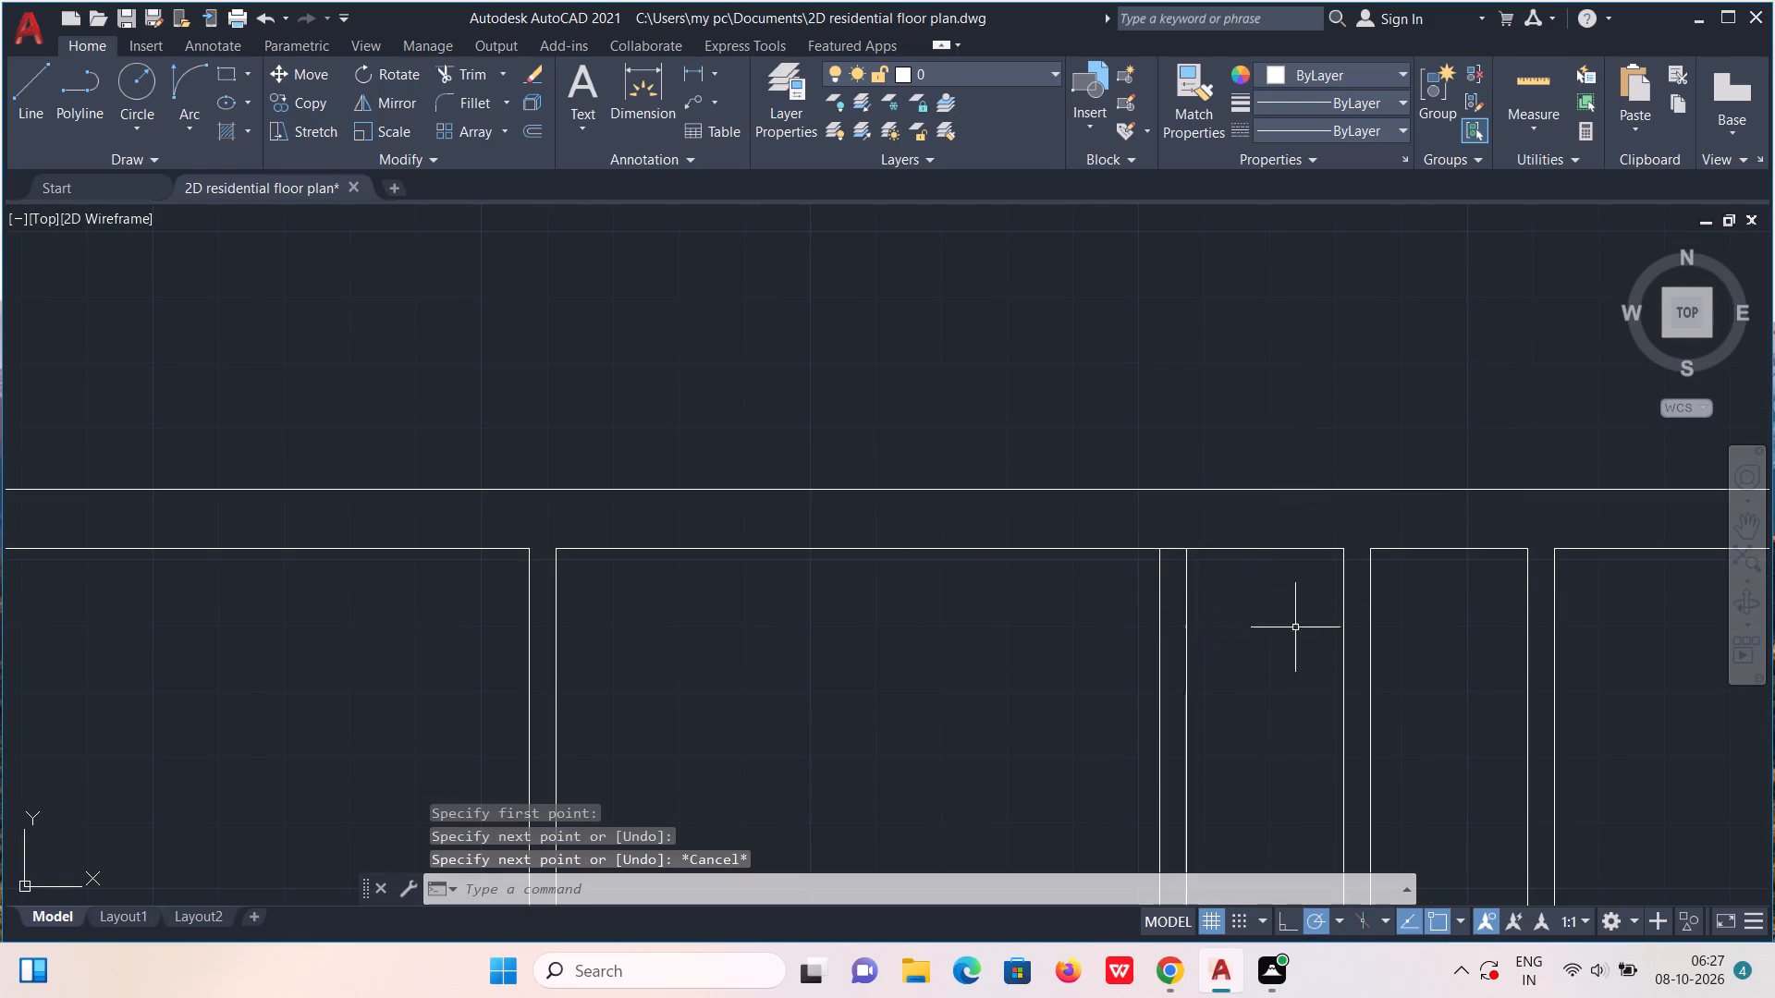
# Draw a short line along the north wall's inner face across the east partition of the paired small compartments.
pyautogui.moveTo(1420, 620); pyautogui.dragTo(1195, 641, button='middle')
pyautogui.press('l')
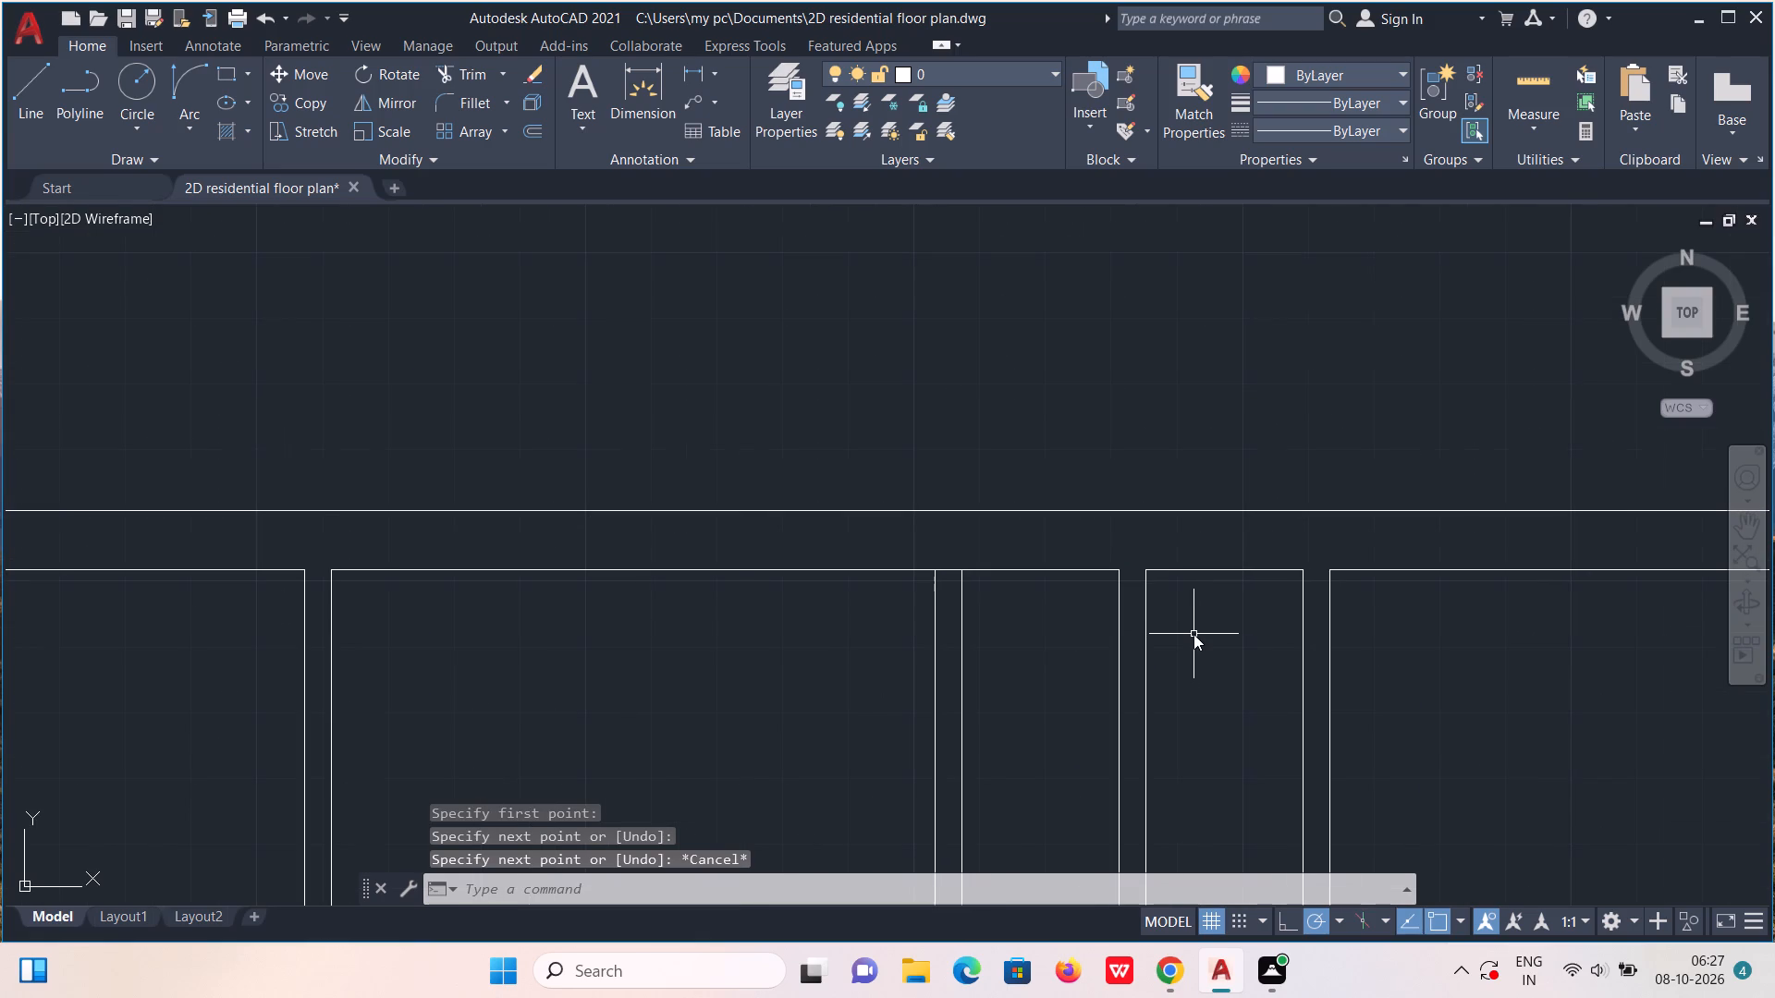
pyautogui.press('Return')
pyautogui.scroll(3, 1269, 597)
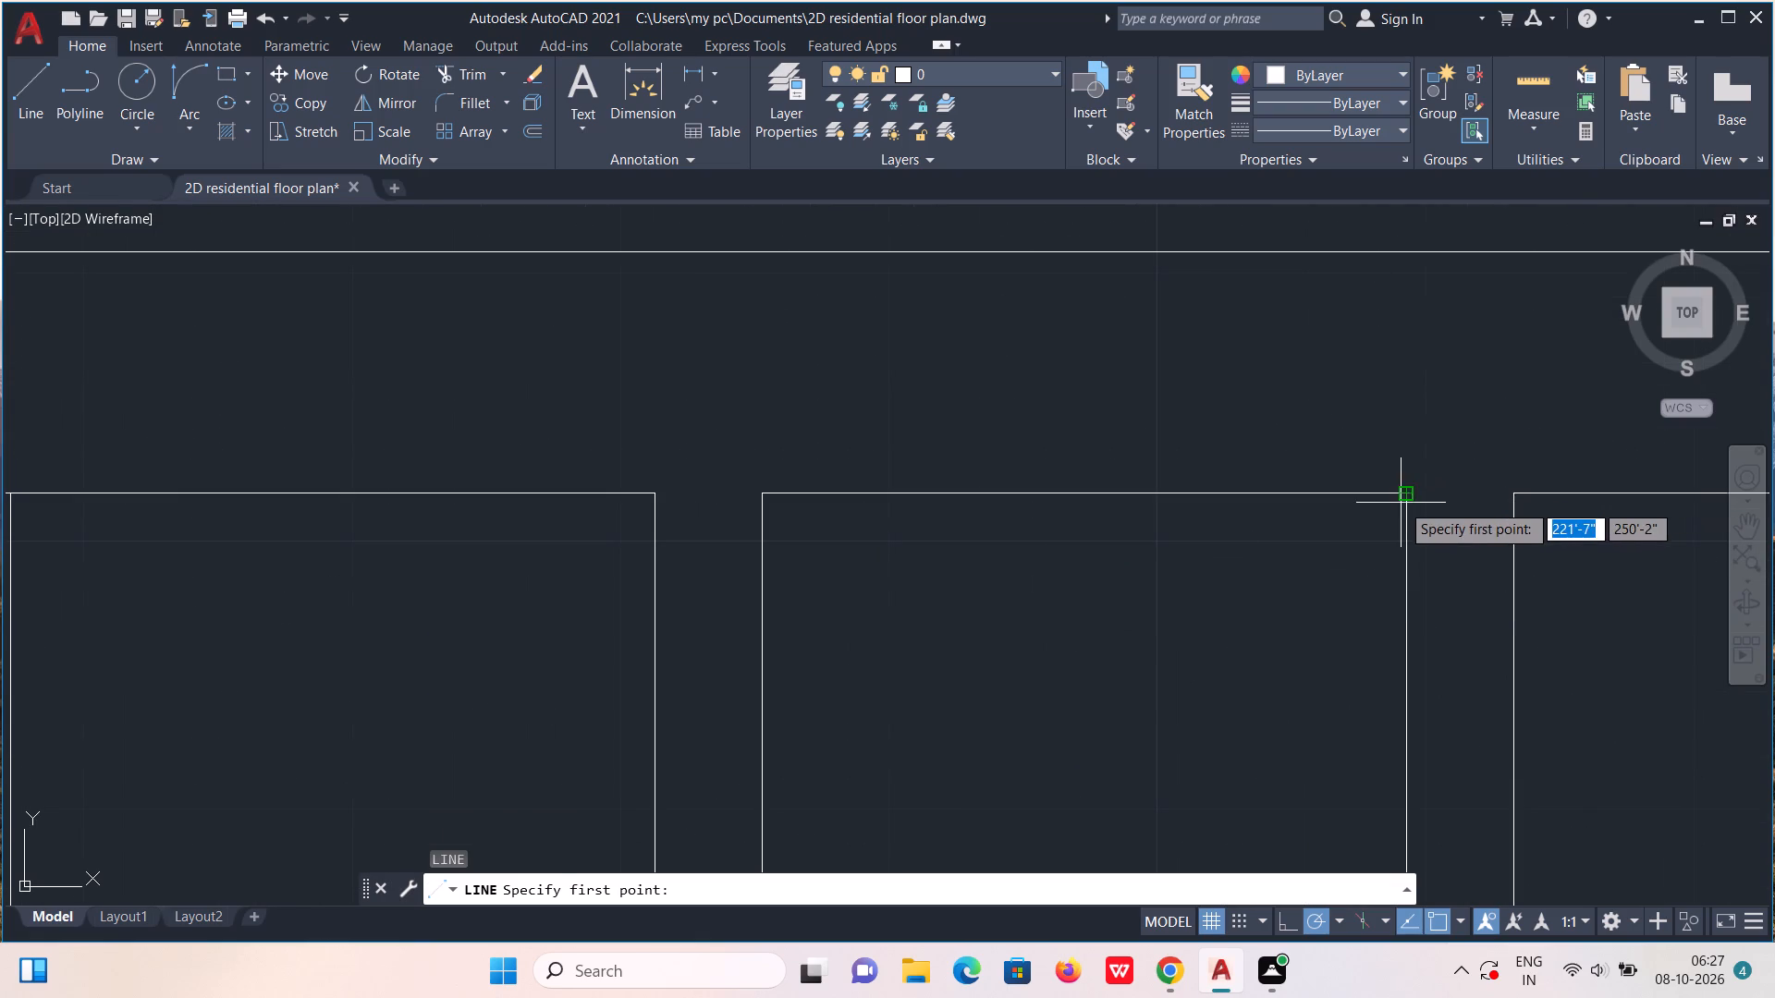
pyautogui.click(1404, 496)
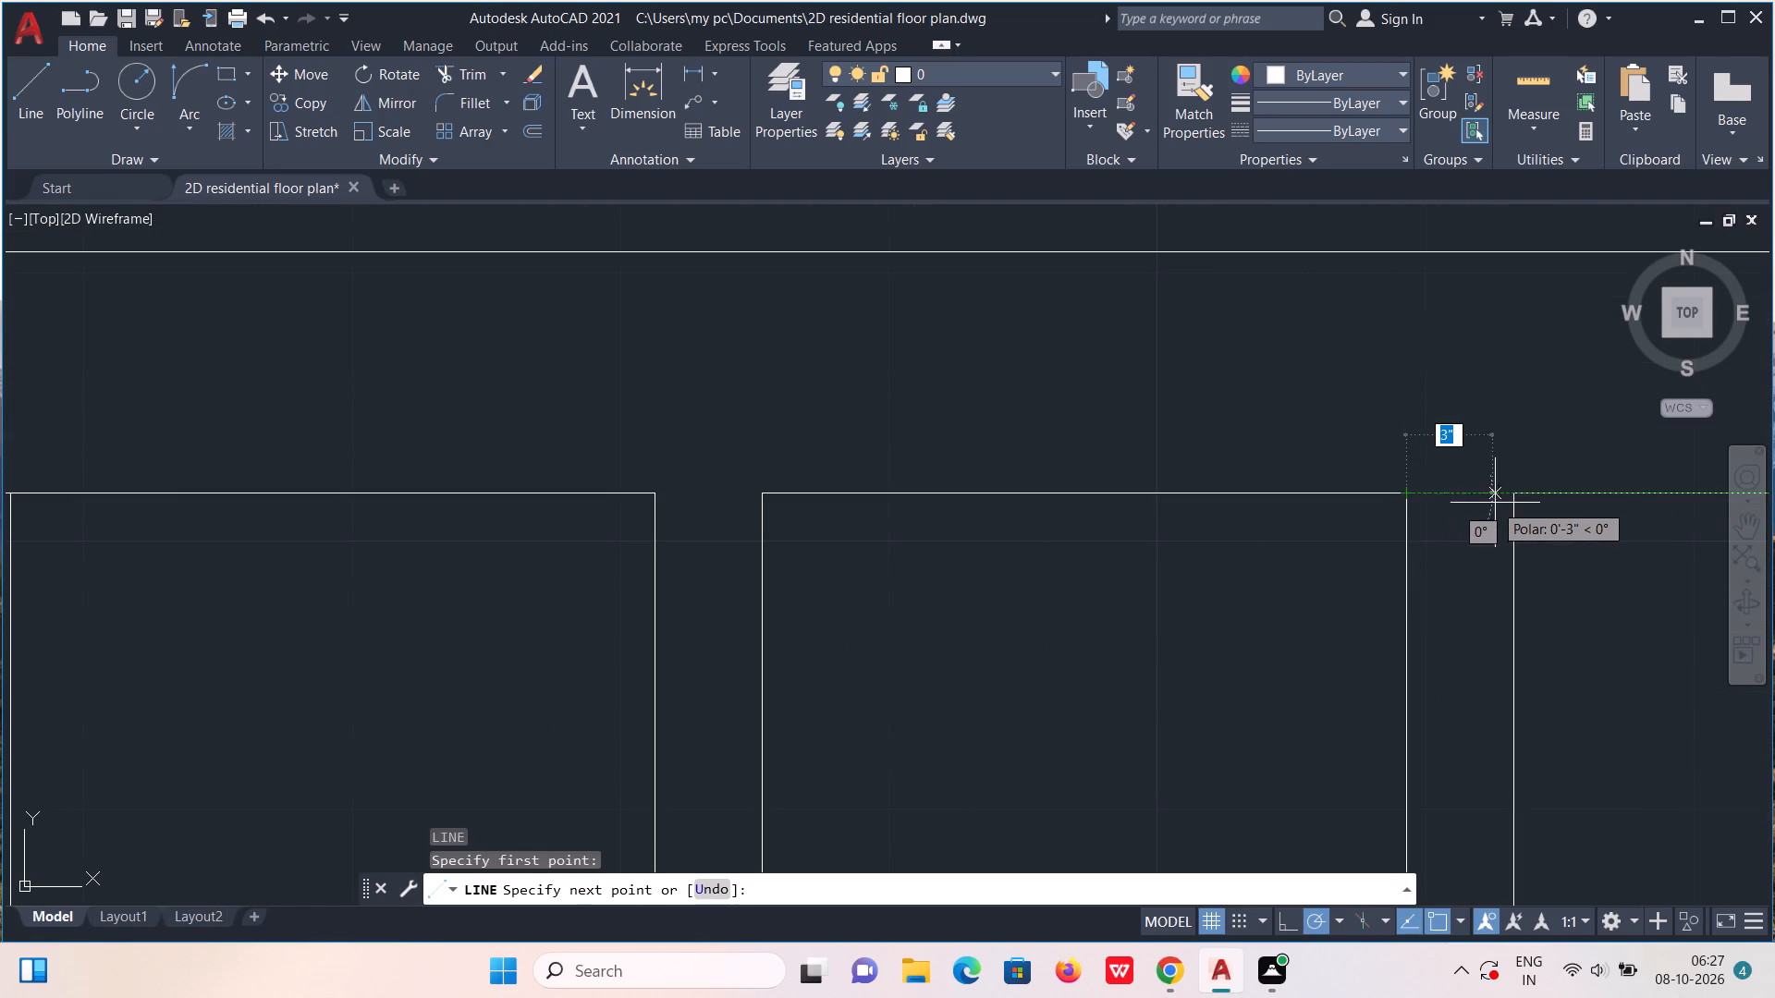
pyautogui.click(1519, 500)
pyautogui.scroll(-2, 1519, 500)
pyautogui.press('Escape')
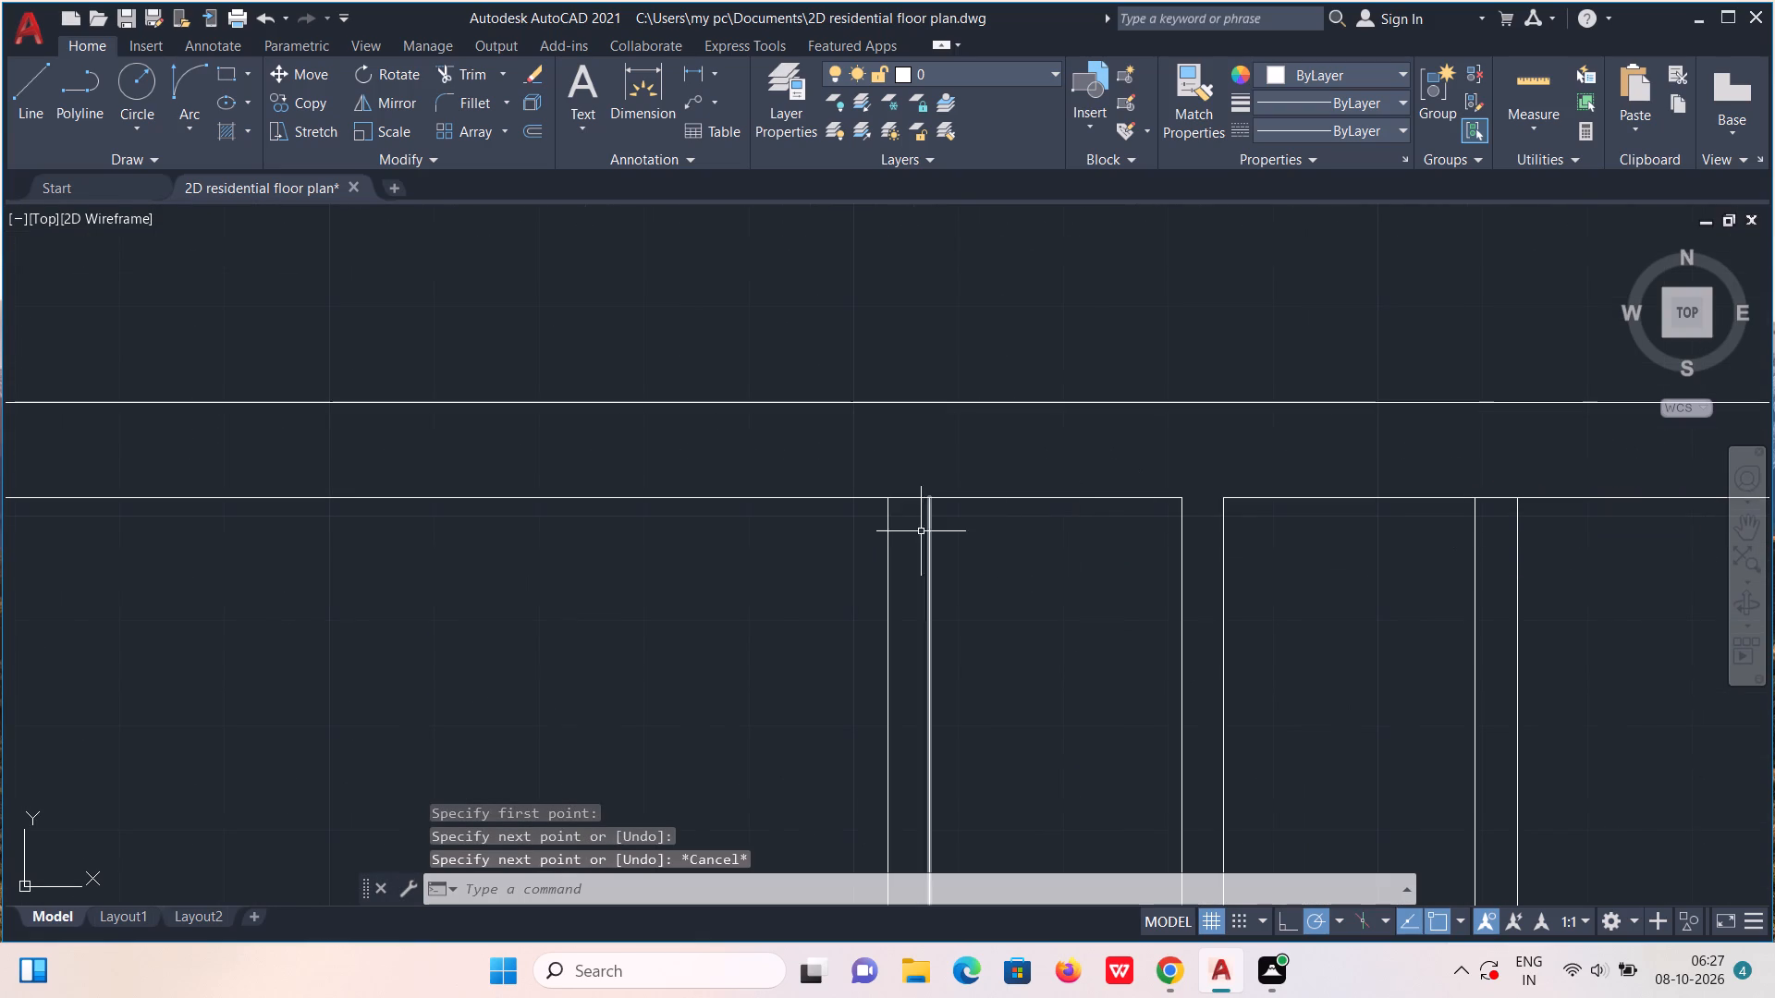
# Move the short line across the west compartment's outer partition 2' south.
pyautogui.click(901, 498)
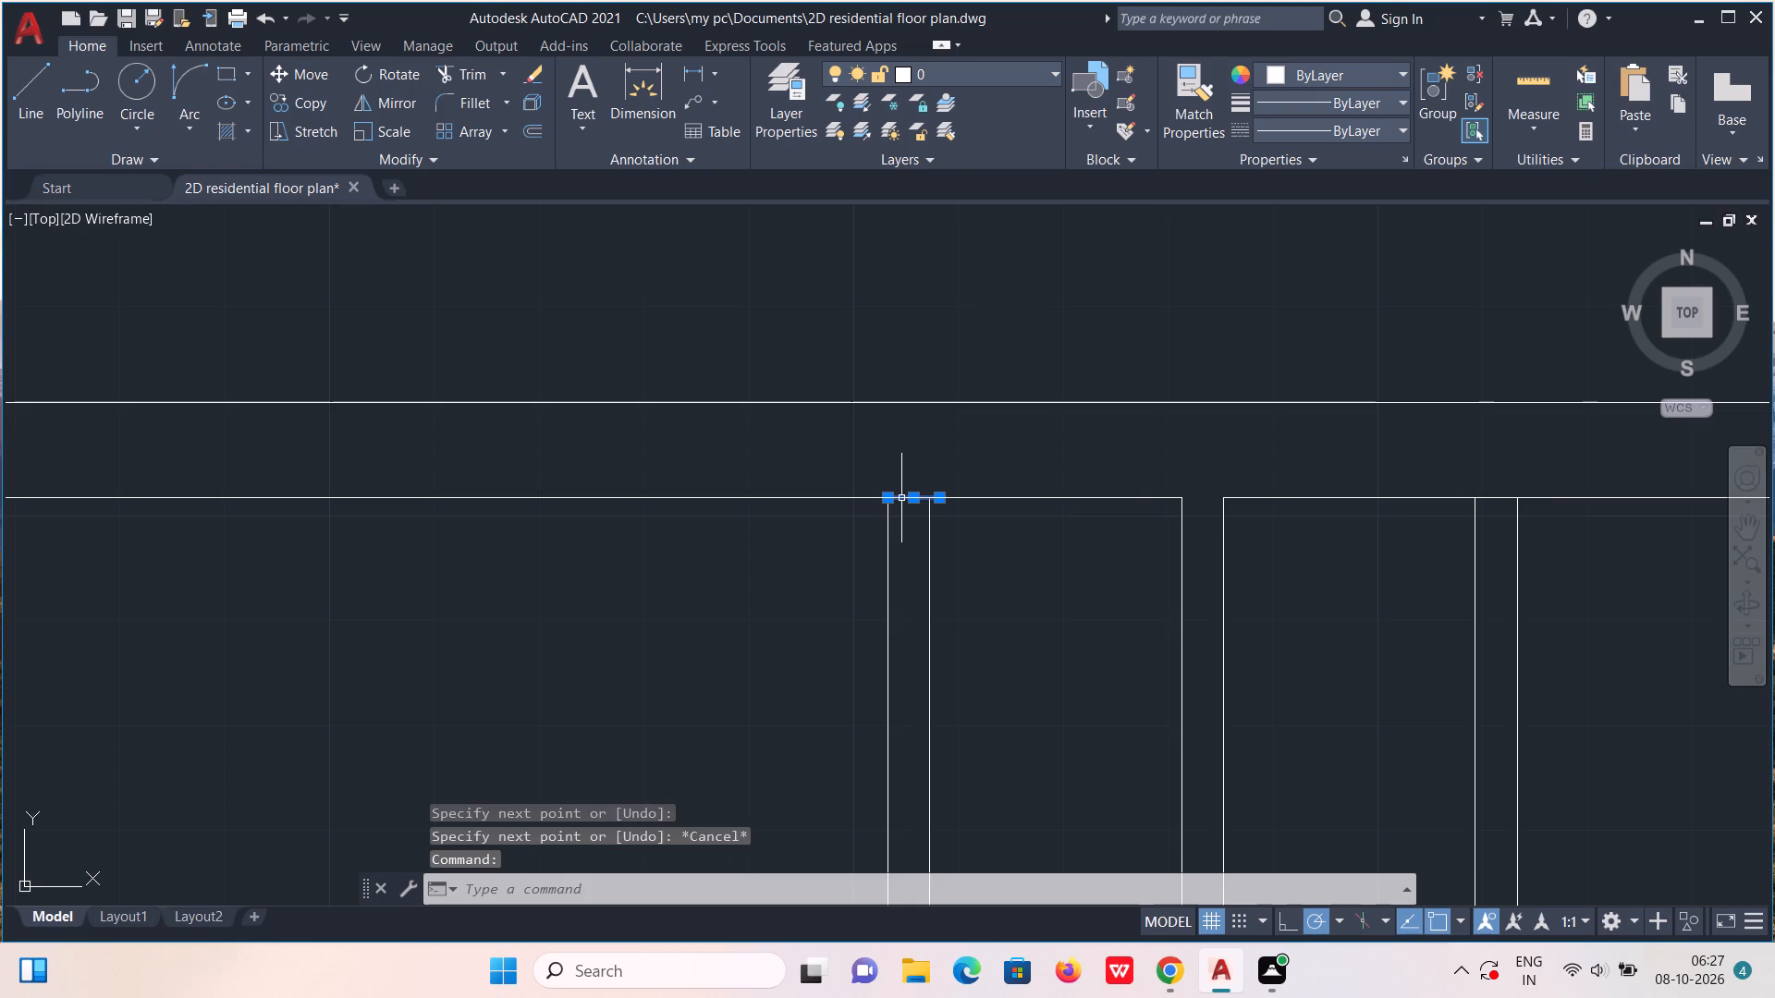
pyautogui.press('m')
pyautogui.press('Return')
pyautogui.click(901, 498)
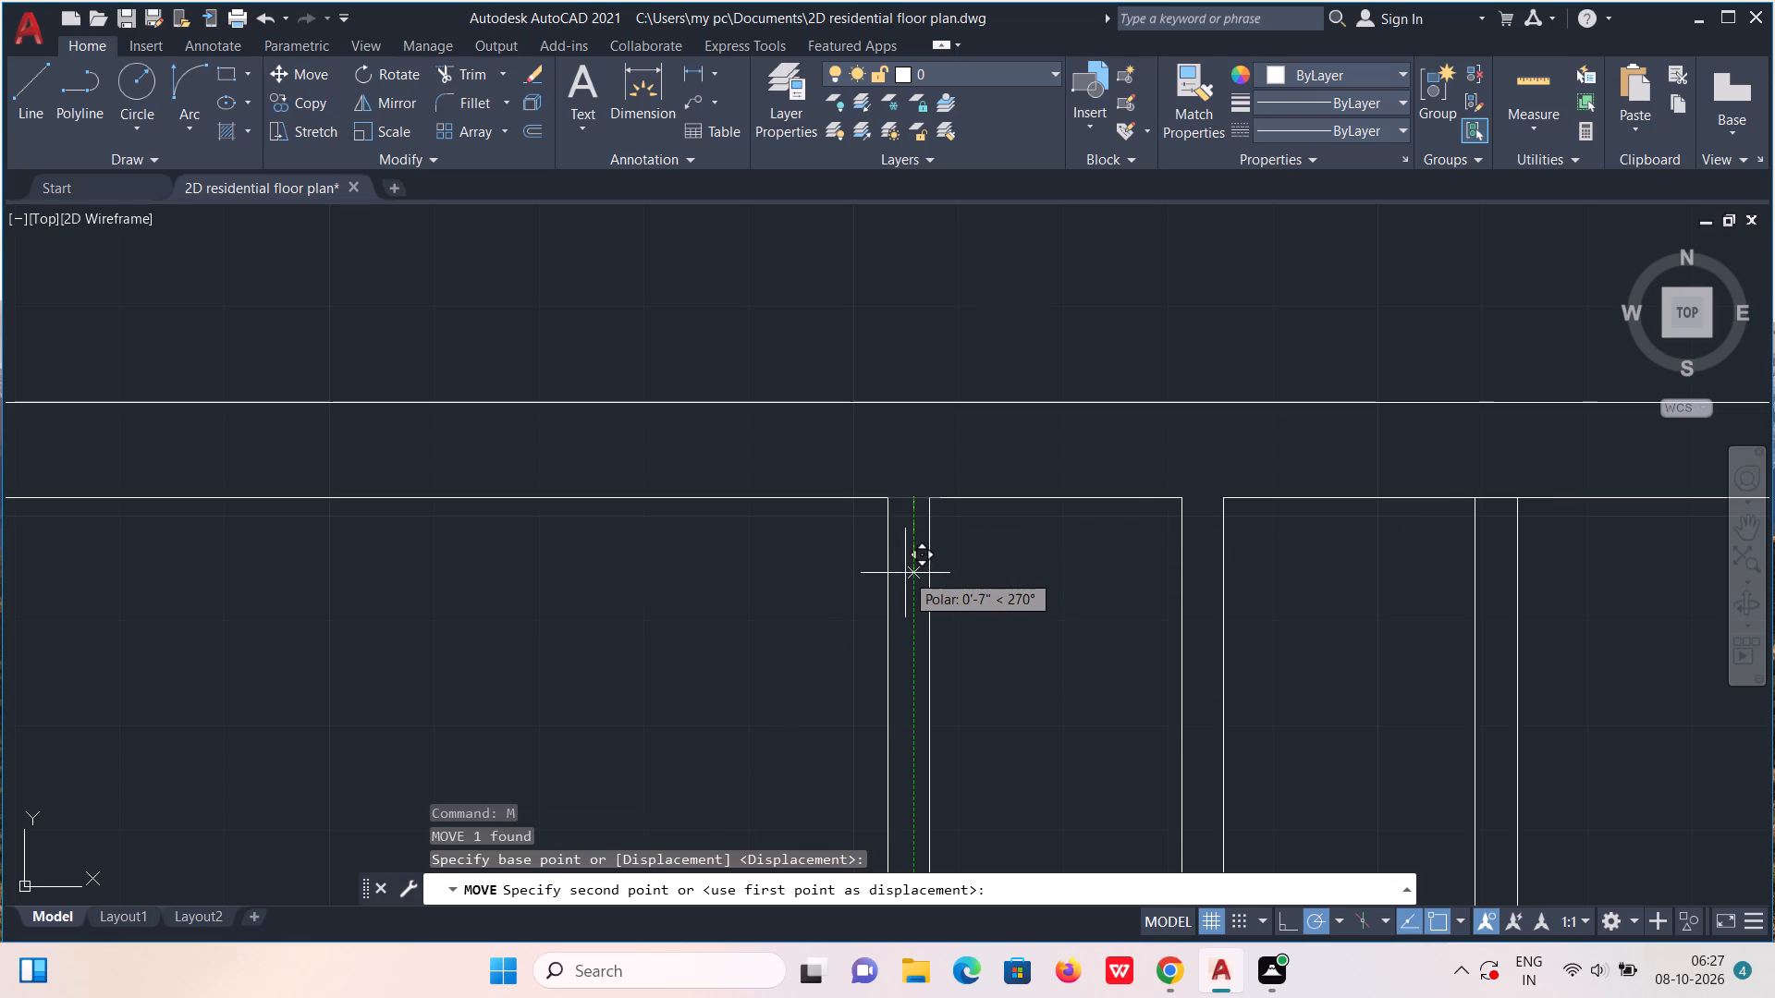
pyautogui.write("2'")
pyautogui.press('Return')
# Move the short line across the east compartment's outer partition 2' south.
pyautogui.scroll(-1, 905, 573)
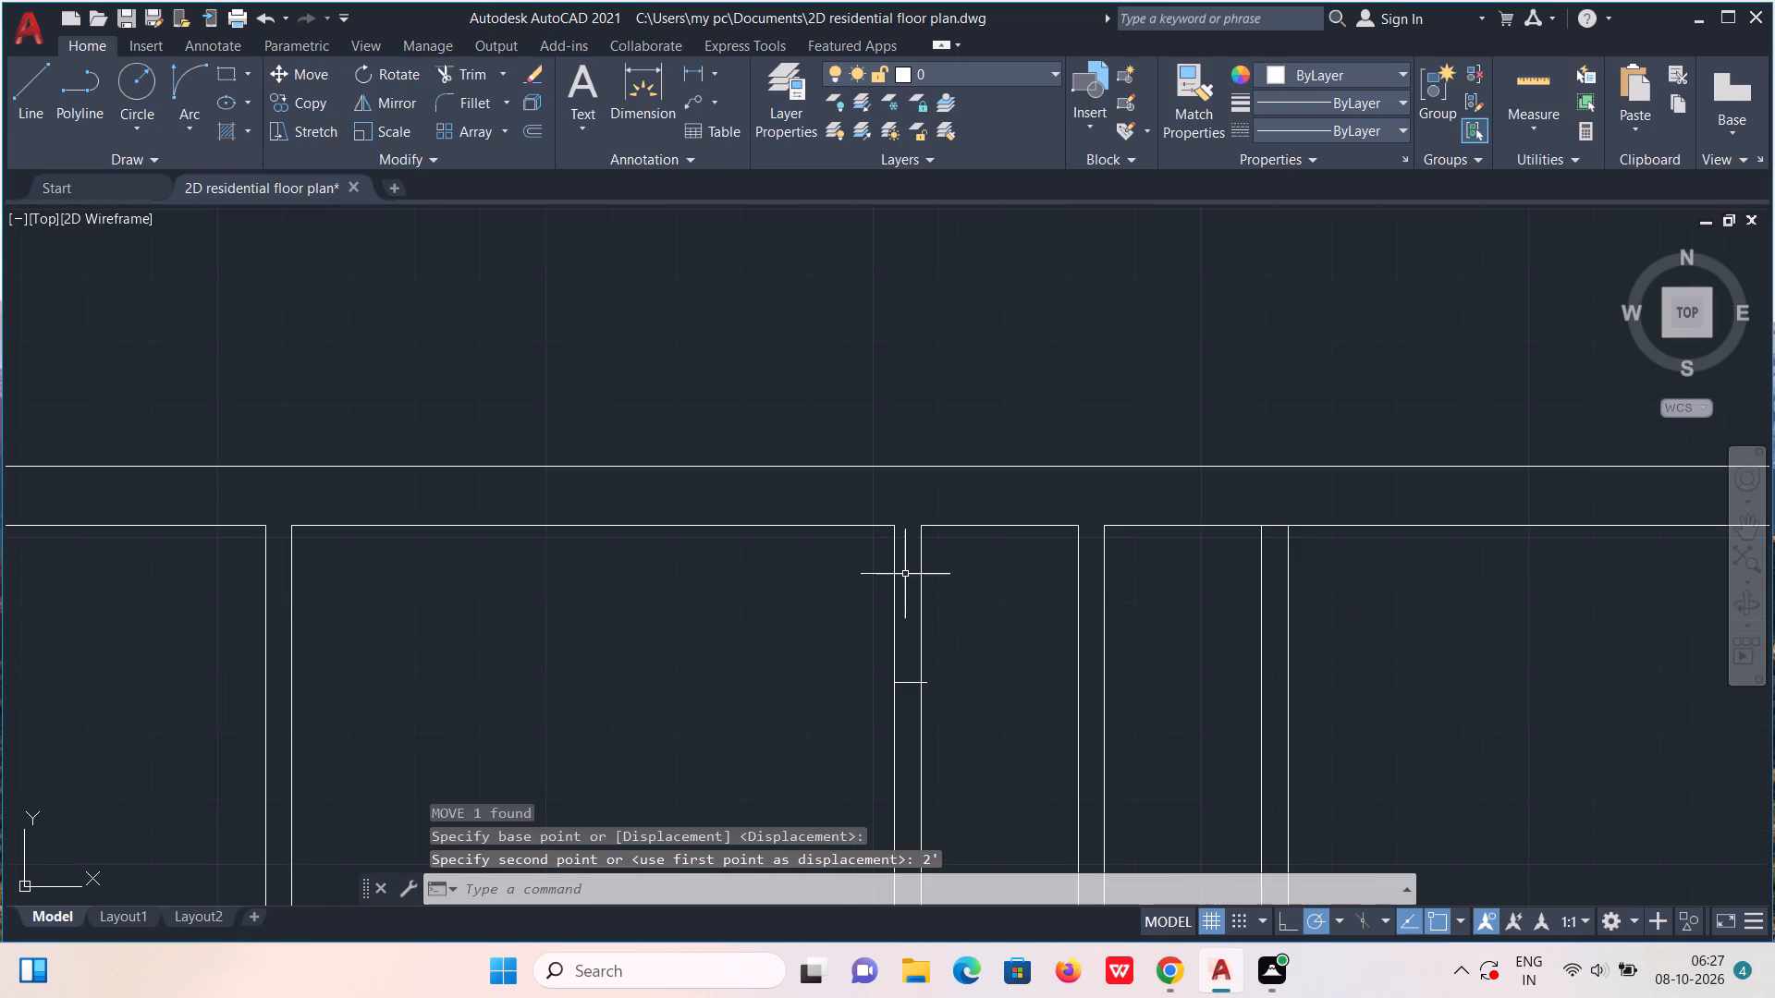
pyautogui.scroll(1, 1292, 524)
pyautogui.click(1262, 528)
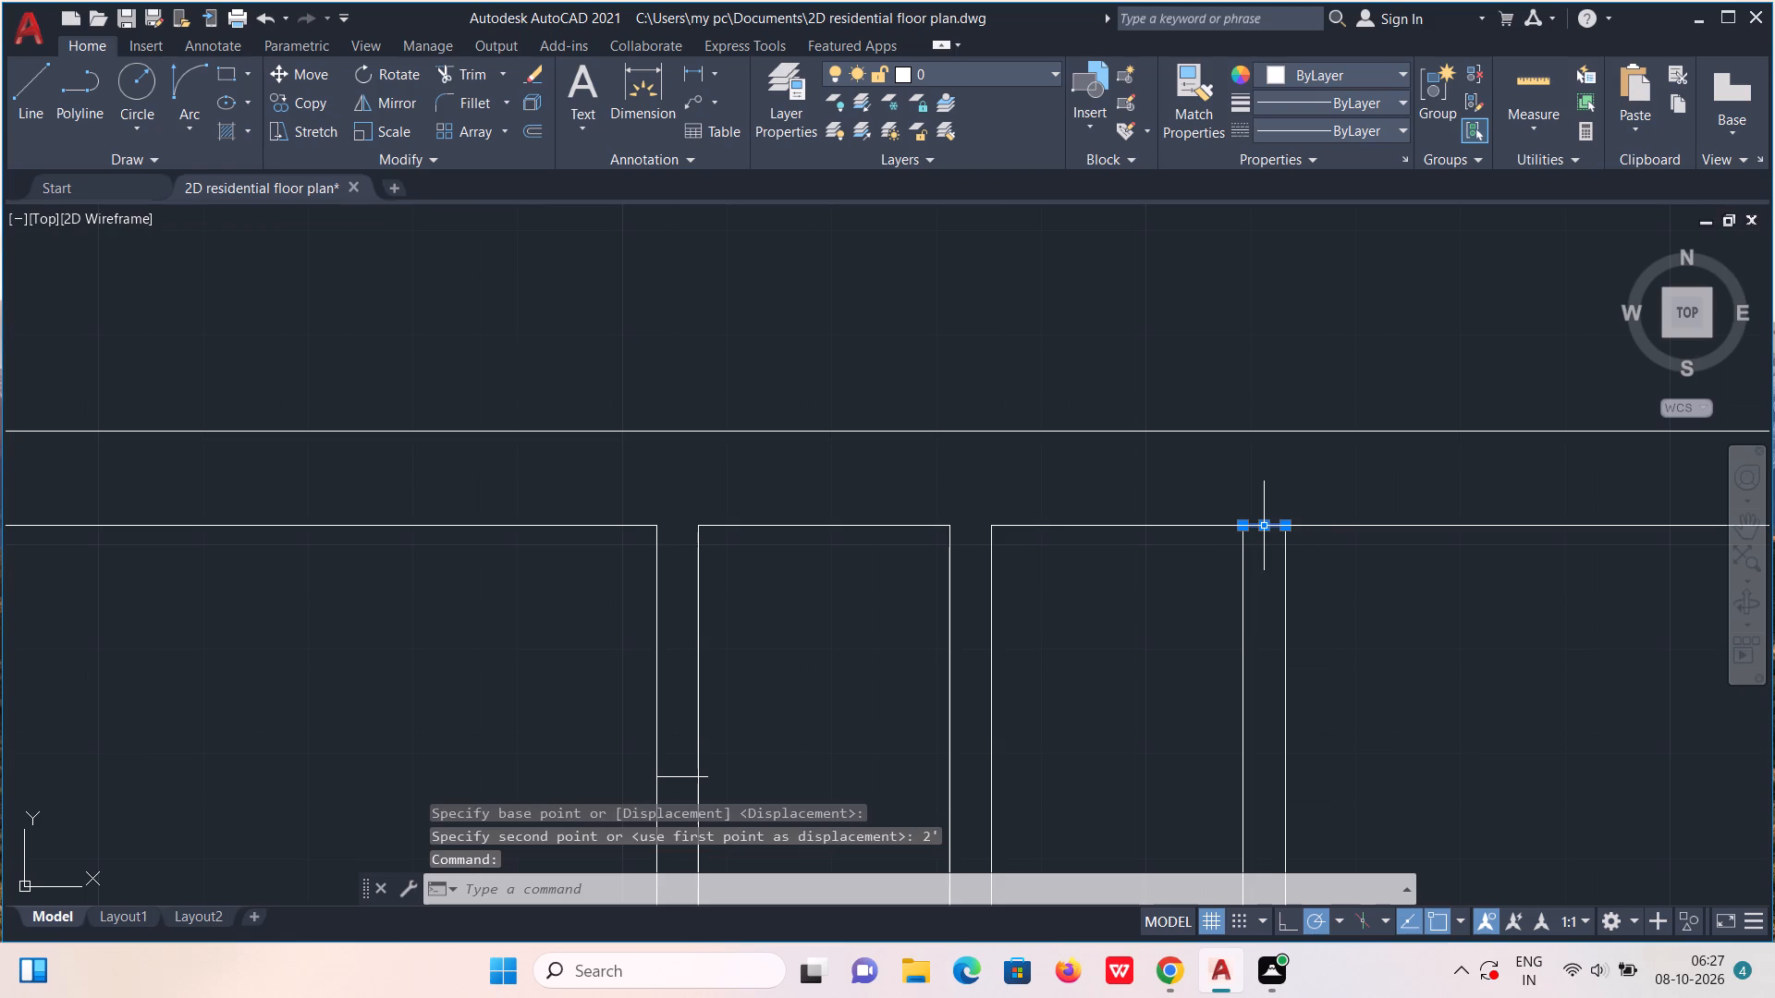
pyautogui.press('m')
pyautogui.press('Return')
pyautogui.click(1259, 528)
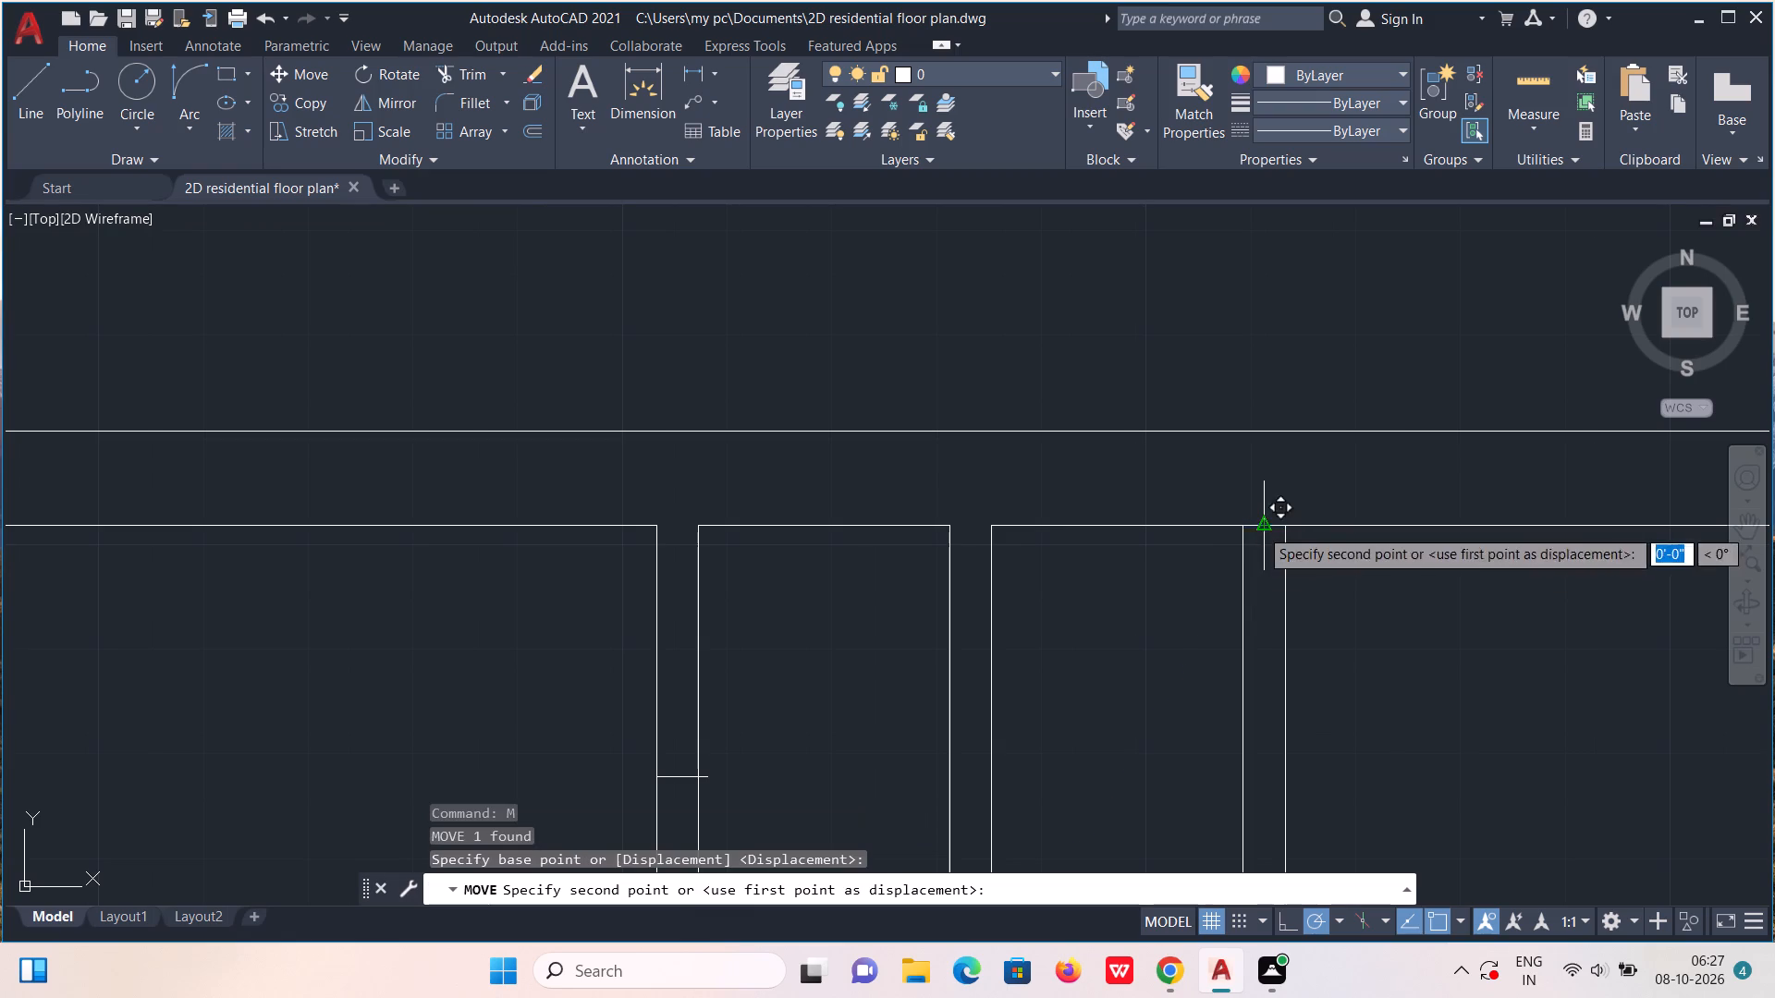
pyautogui.write("2'")
pyautogui.press('Return')
# Trim the part of the west cross line that overhangs the partition's east face.
pyautogui.scroll(-3, 1273, 615)
pyautogui.moveTo(1181, 694); pyautogui.dragTo(1239, 579, button='middle')
pyautogui.scroll(2, 1193, 557)
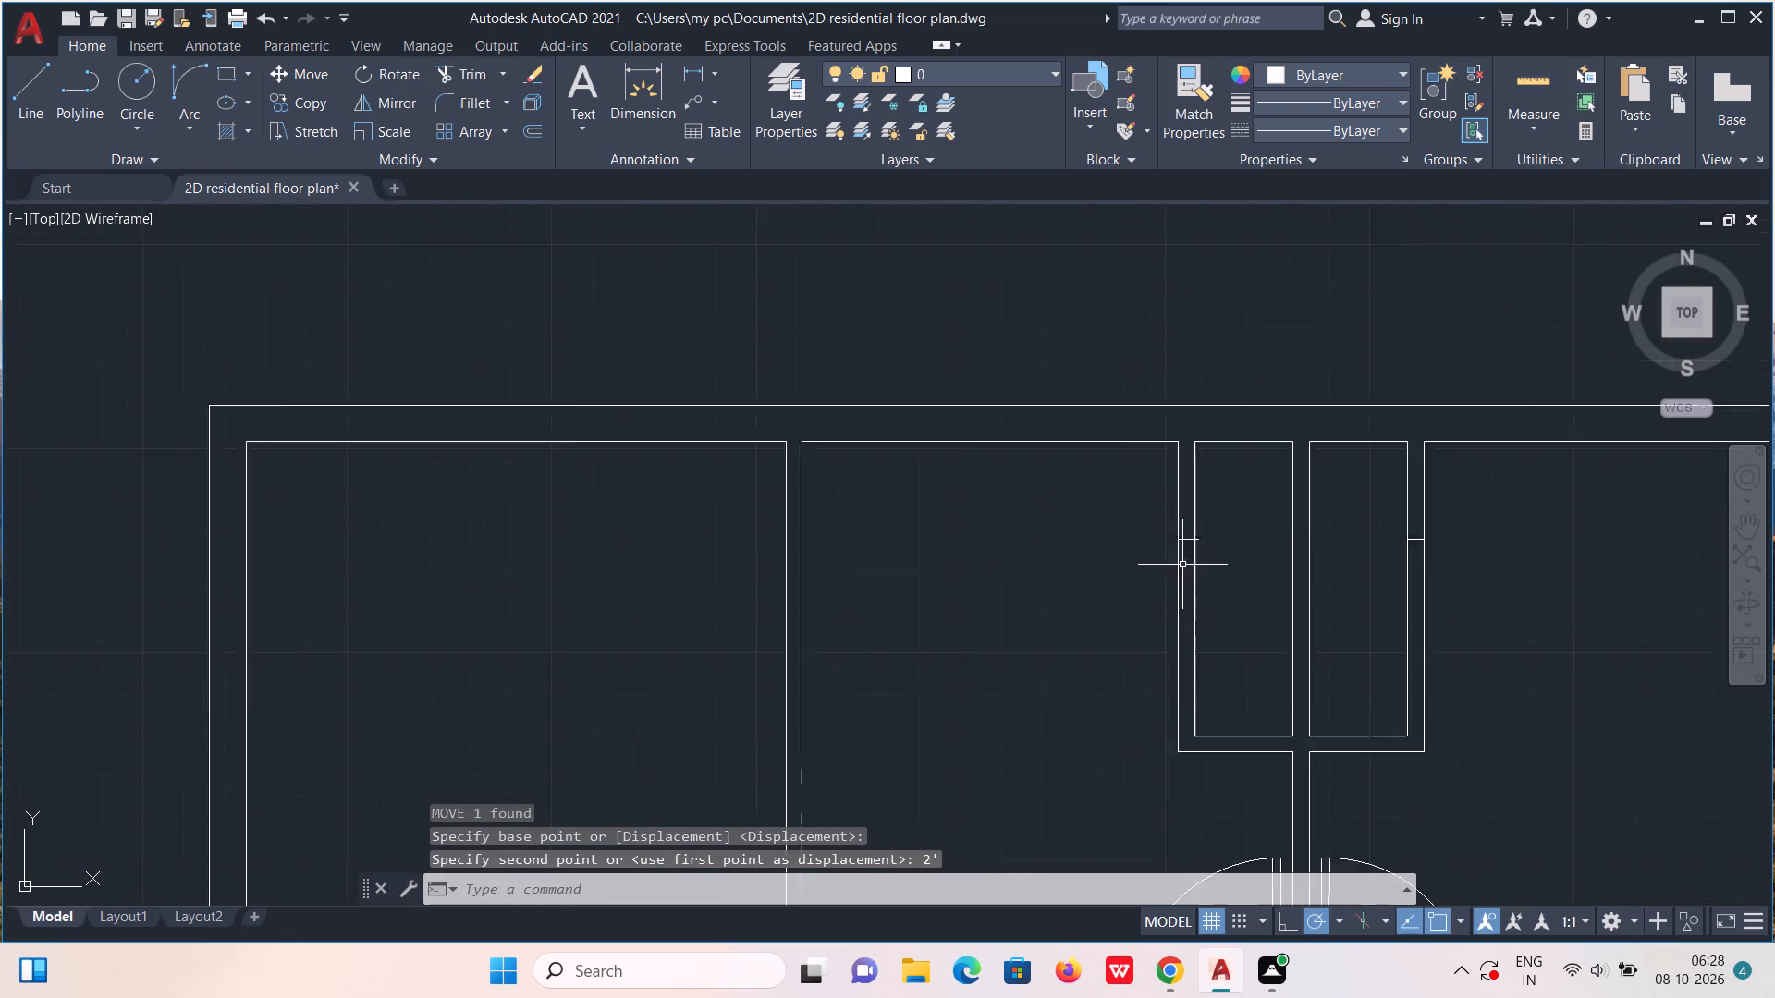
pyautogui.scroll(3, 1182, 565)
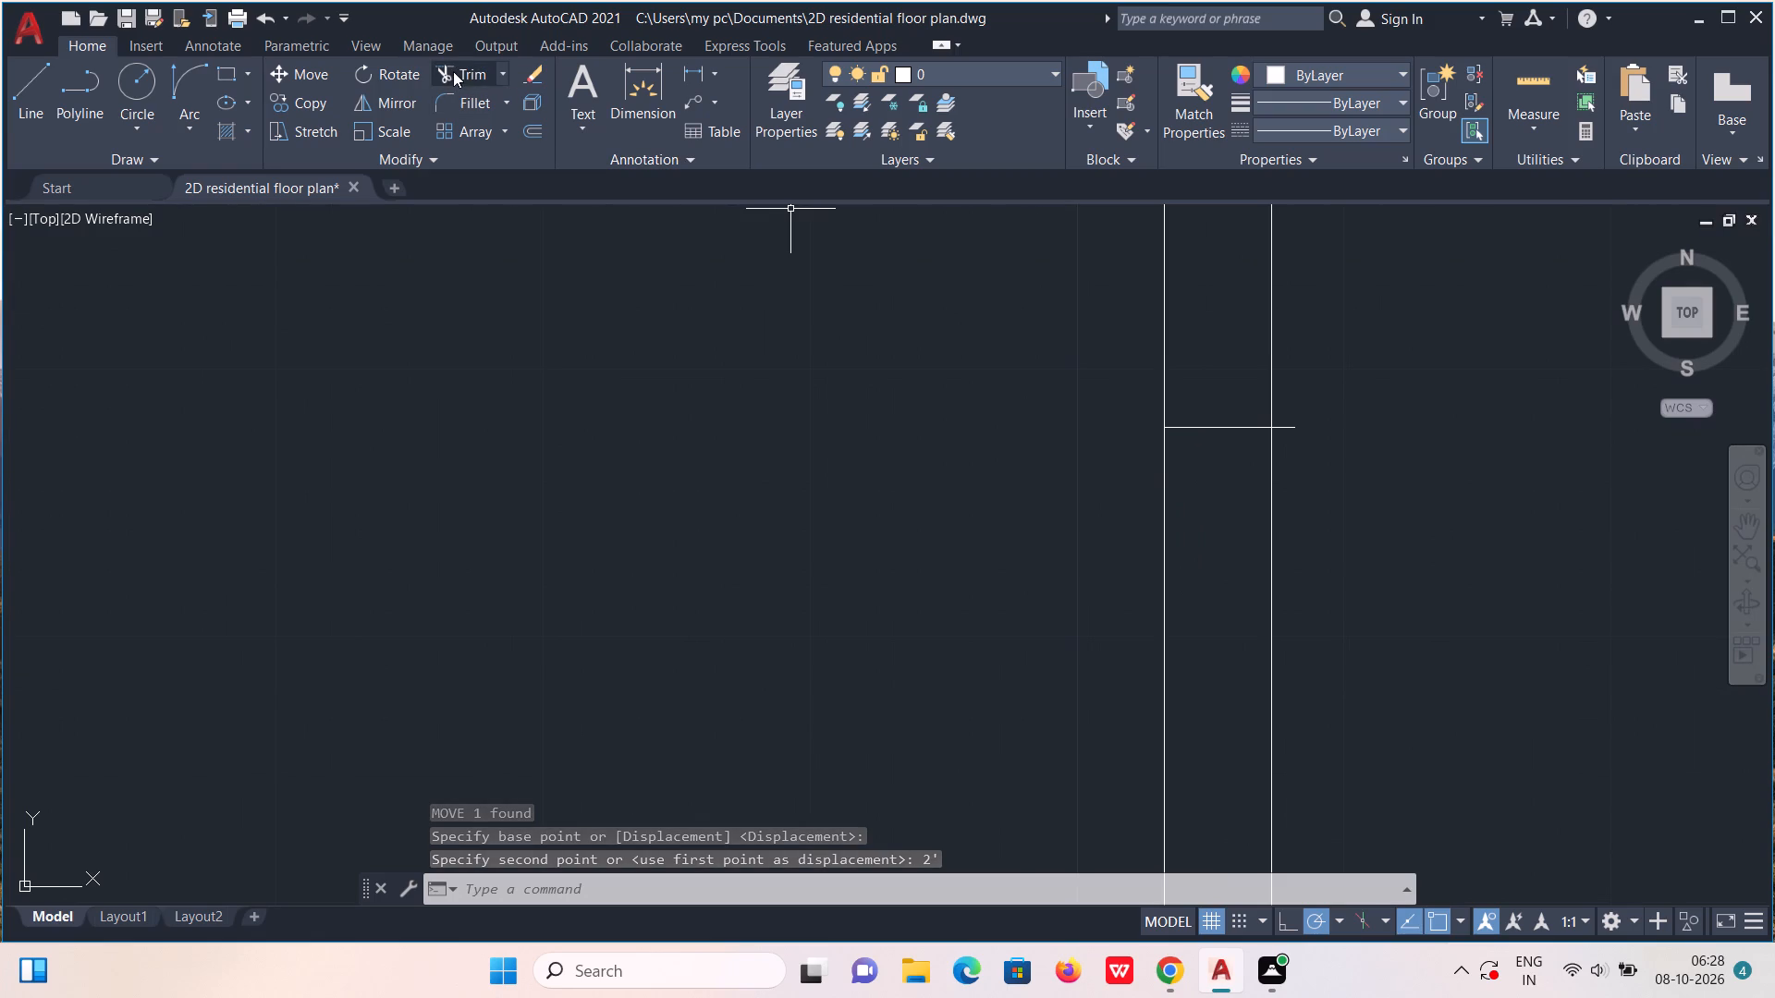
pyautogui.moveTo(455, 72); pyautogui.dragTo(465, 82)
pyautogui.moveTo(1293, 412); pyautogui.dragTo(1281, 449)
pyautogui.press('Escape')
# Copy the short cross line in the west compartment's outer partition 2' south.
pyautogui.scroll(2, 1217, 447)
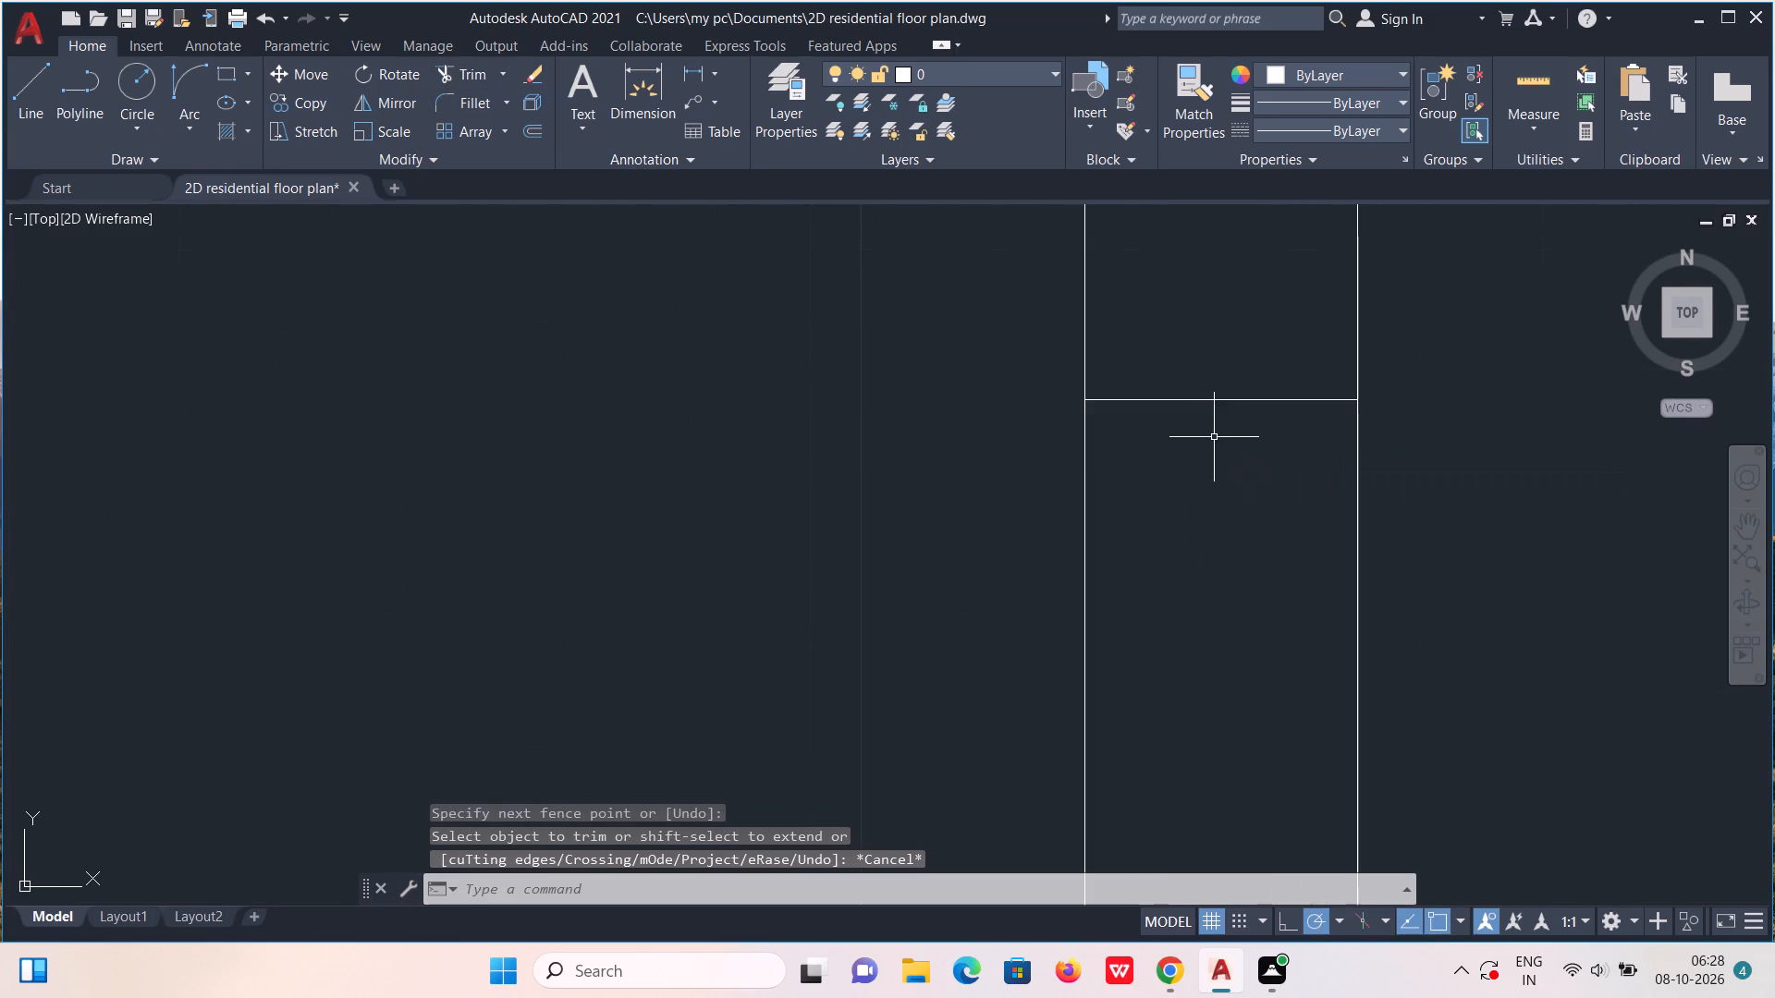
pyautogui.click(1223, 402)
pyautogui.press('c')
pyautogui.press('o')
pyautogui.press('Return')
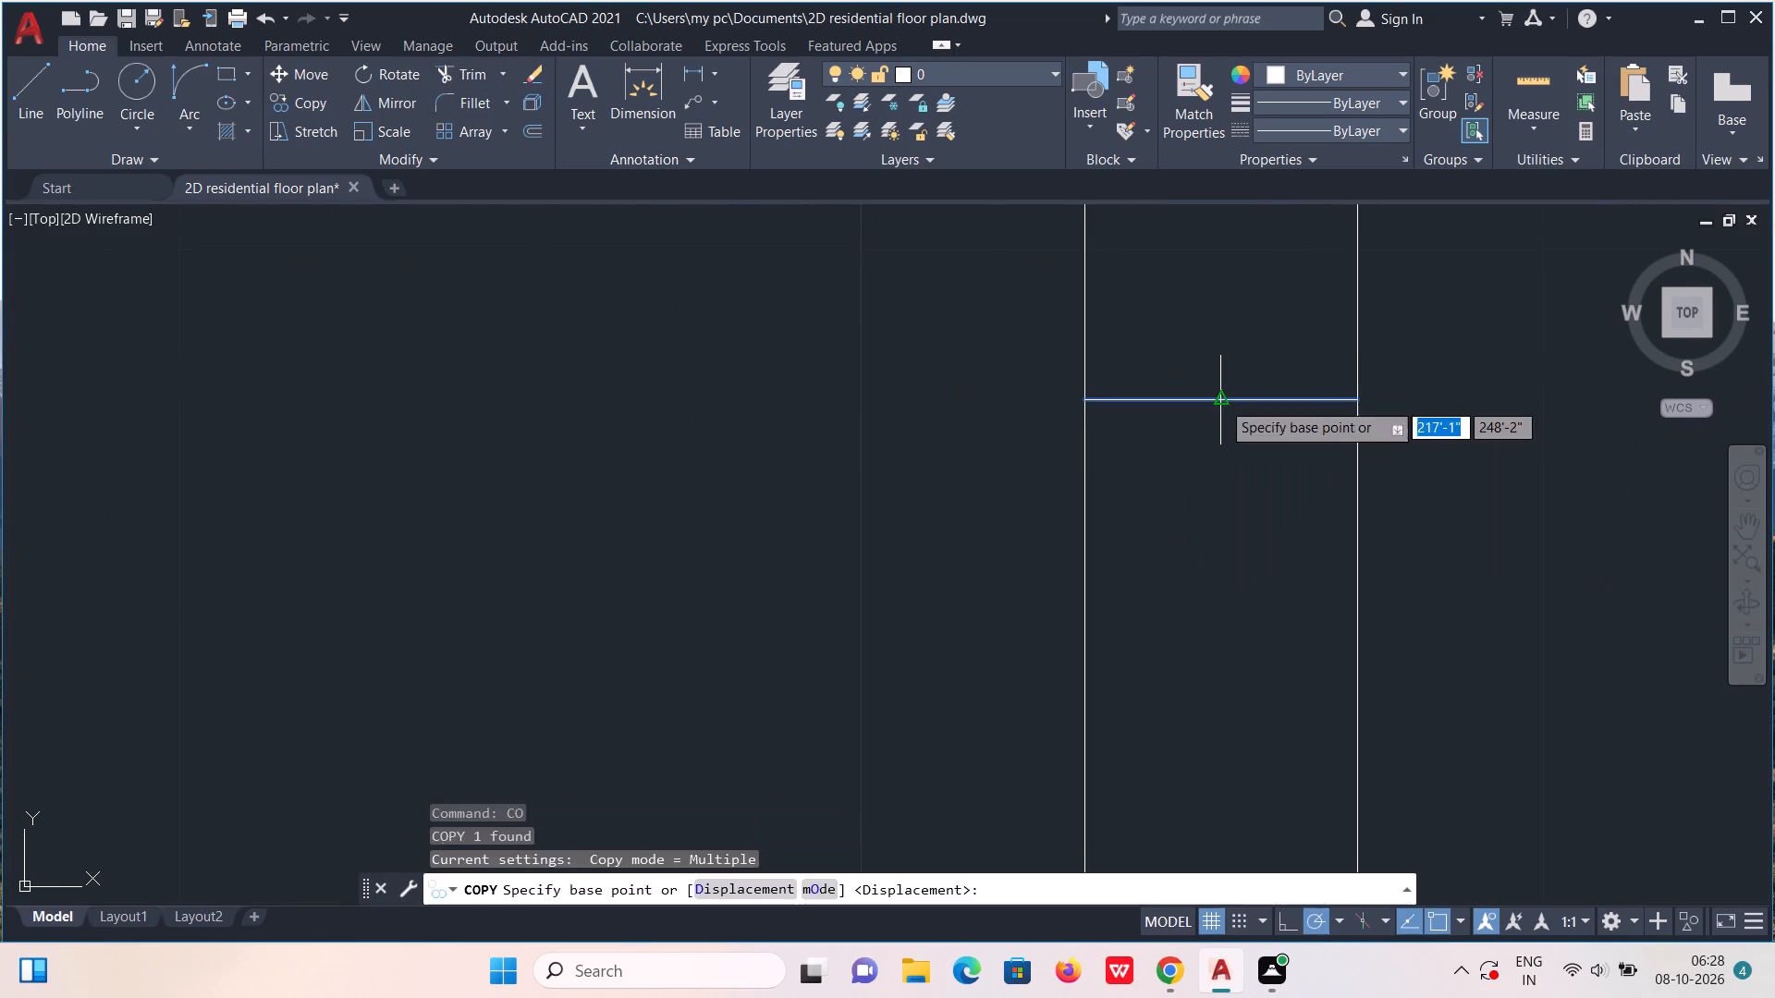
pyautogui.click(1221, 401)
pyautogui.write("2'")
pyautogui.press('Return')
pyautogui.scroll(-2, 1225, 537)
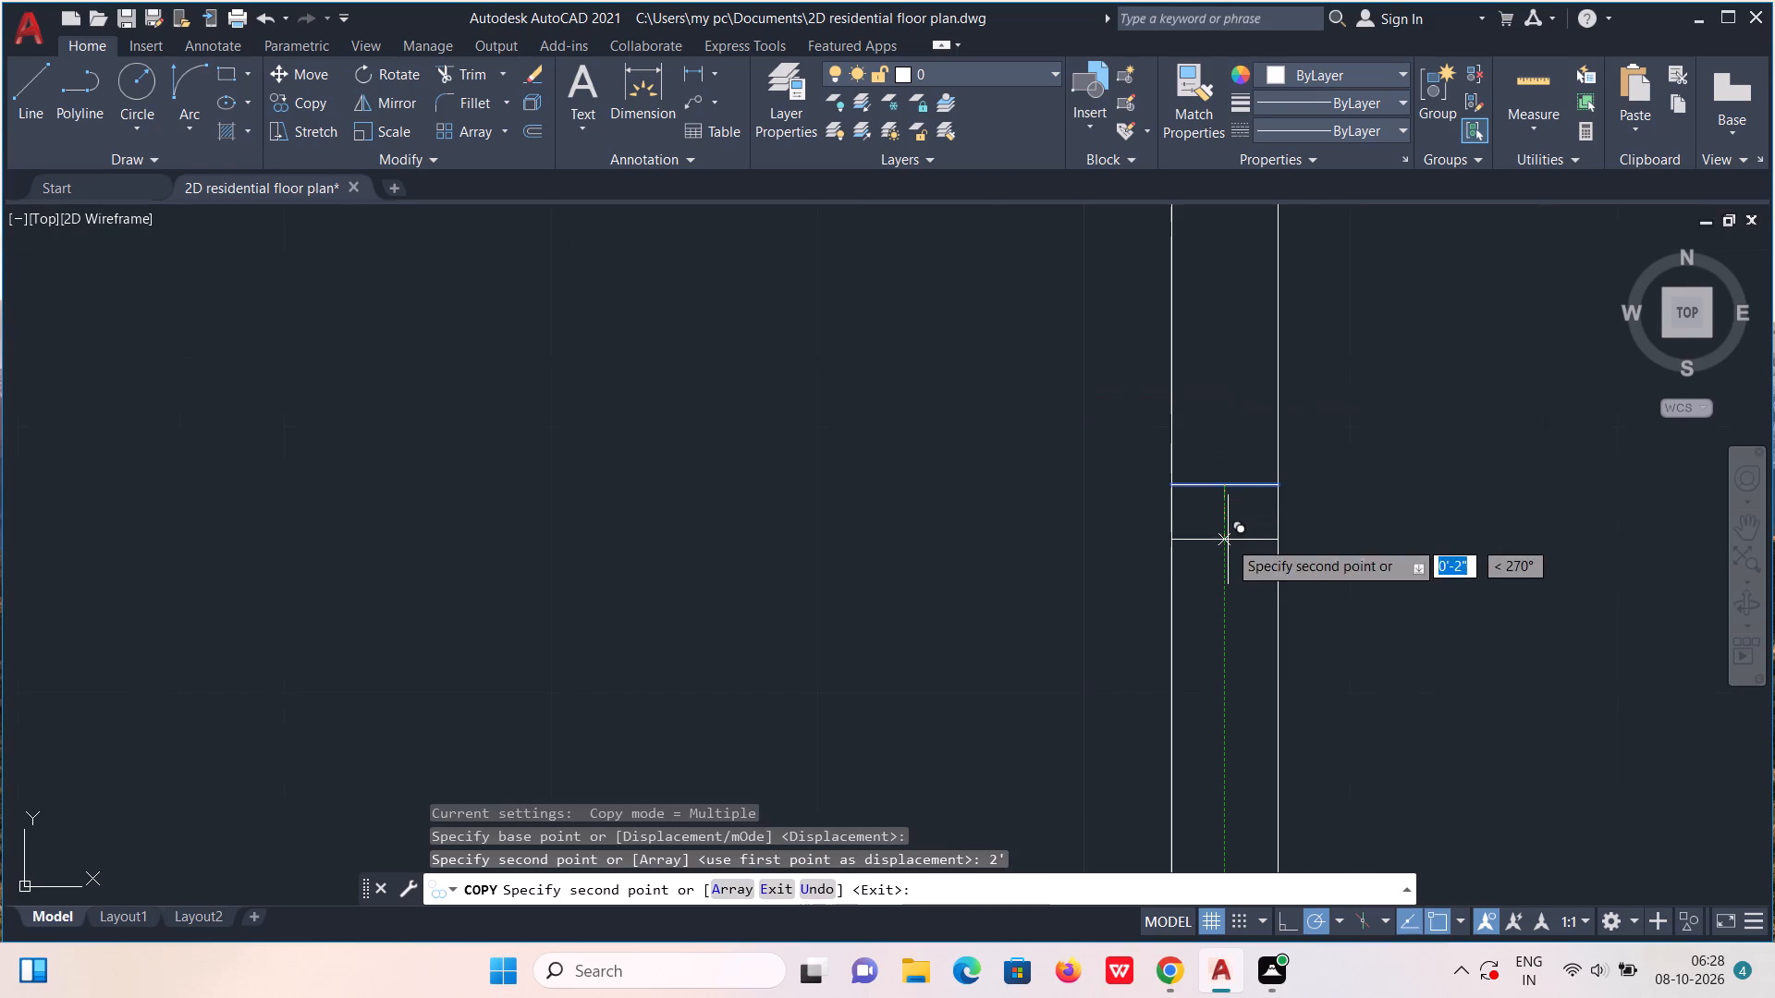
pyautogui.moveTo(1225, 530); pyautogui.dragTo(1222, 157, button='middle')
pyautogui.scroll(-1, 1222, 207)
pyautogui.press('Escape')
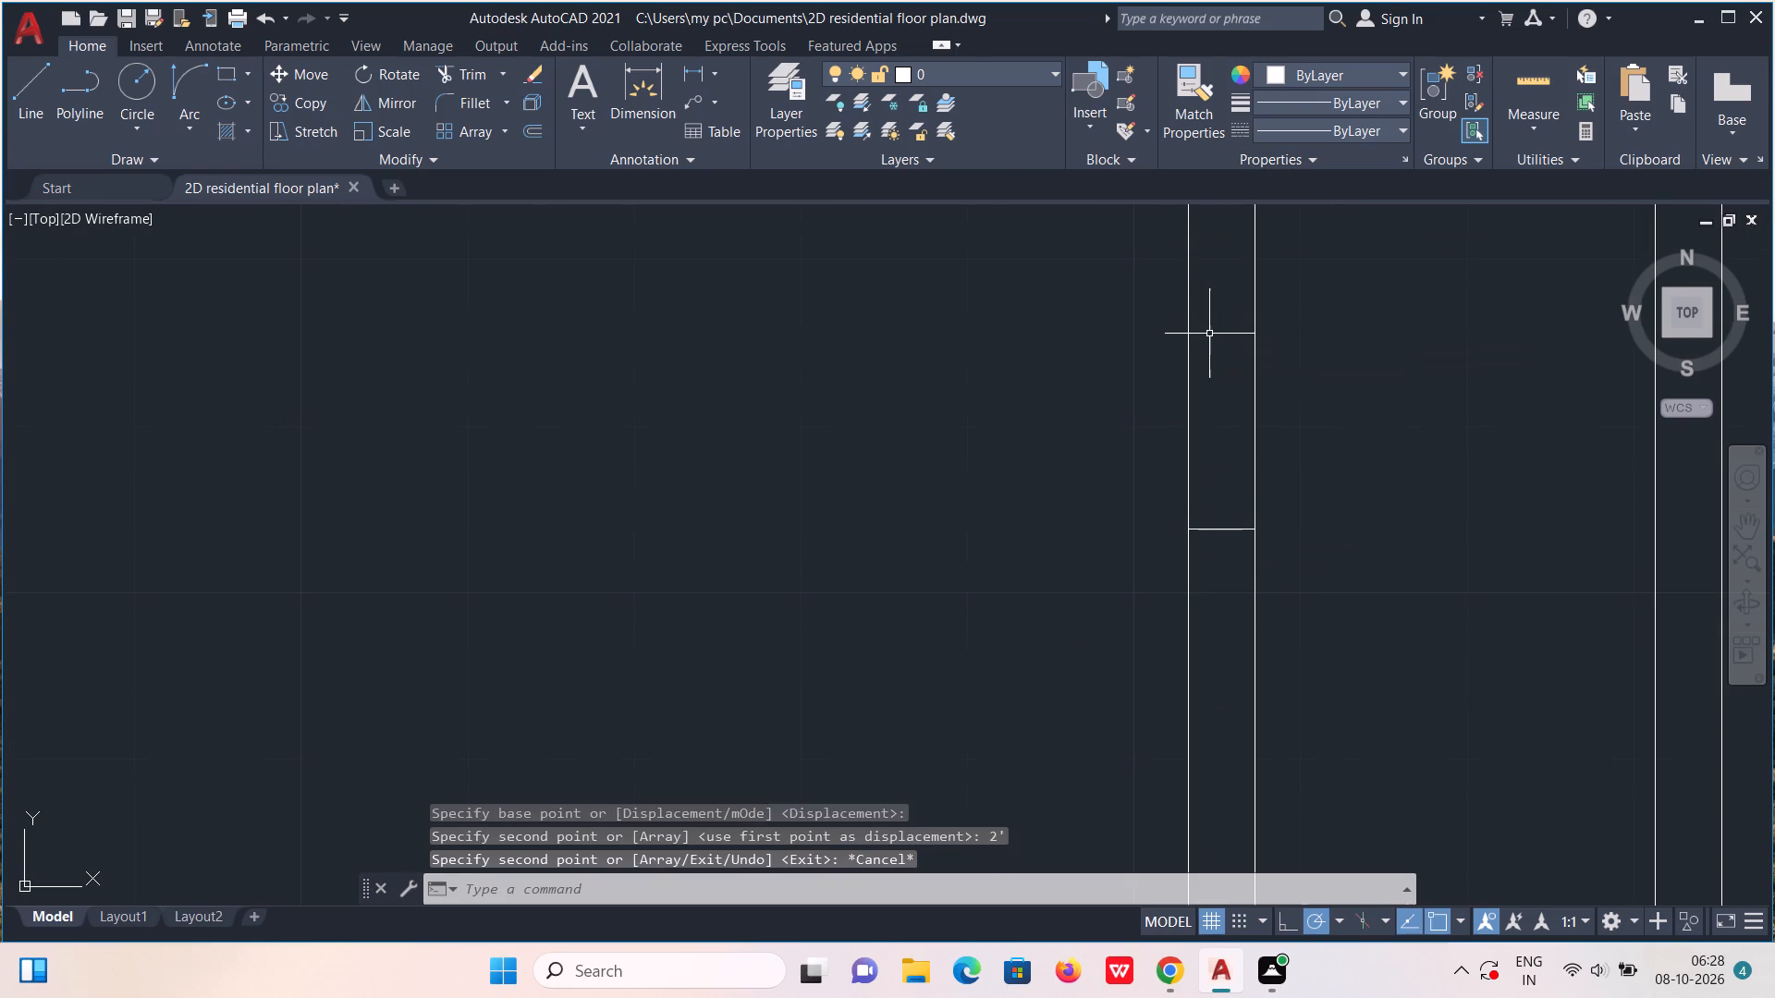
# Copy the short cross line in the east compartment's outer partition 2' south.
pyautogui.scroll(-4, 1306, 563)
pyautogui.moveTo(1302, 553); pyautogui.dragTo(1035, 606, button='middle')
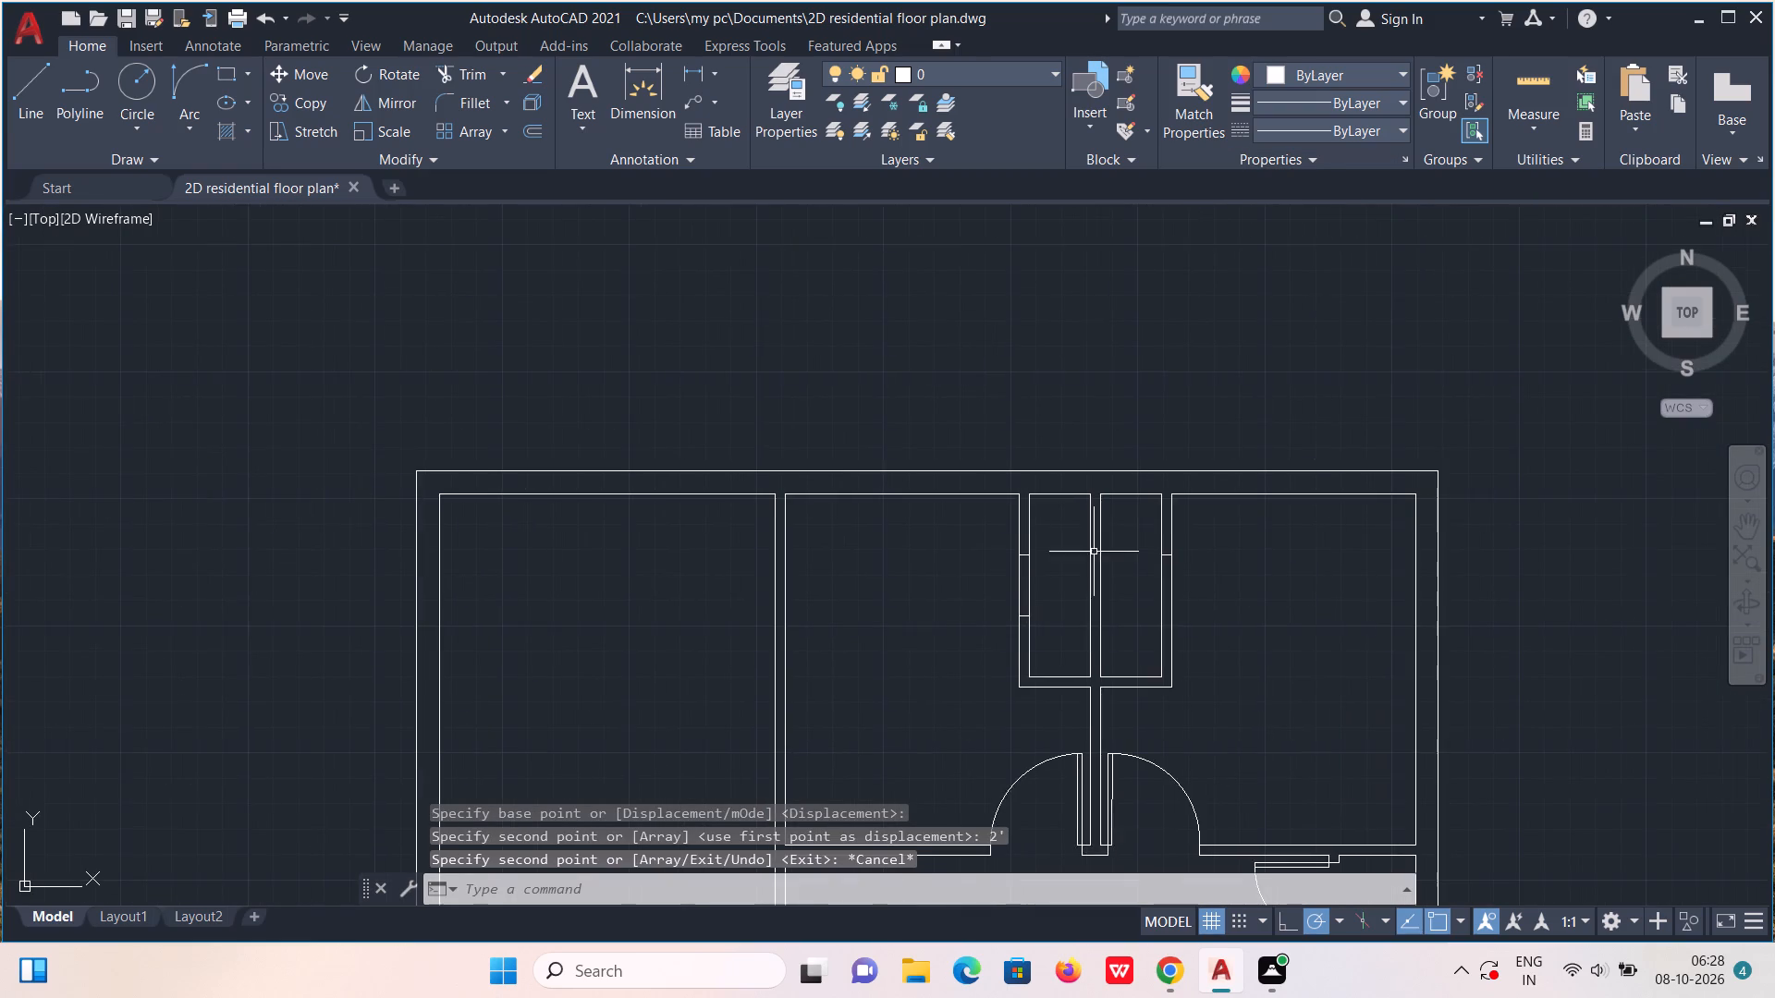
pyautogui.scroll(5, 1190, 557)
pyautogui.click(1020, 514)
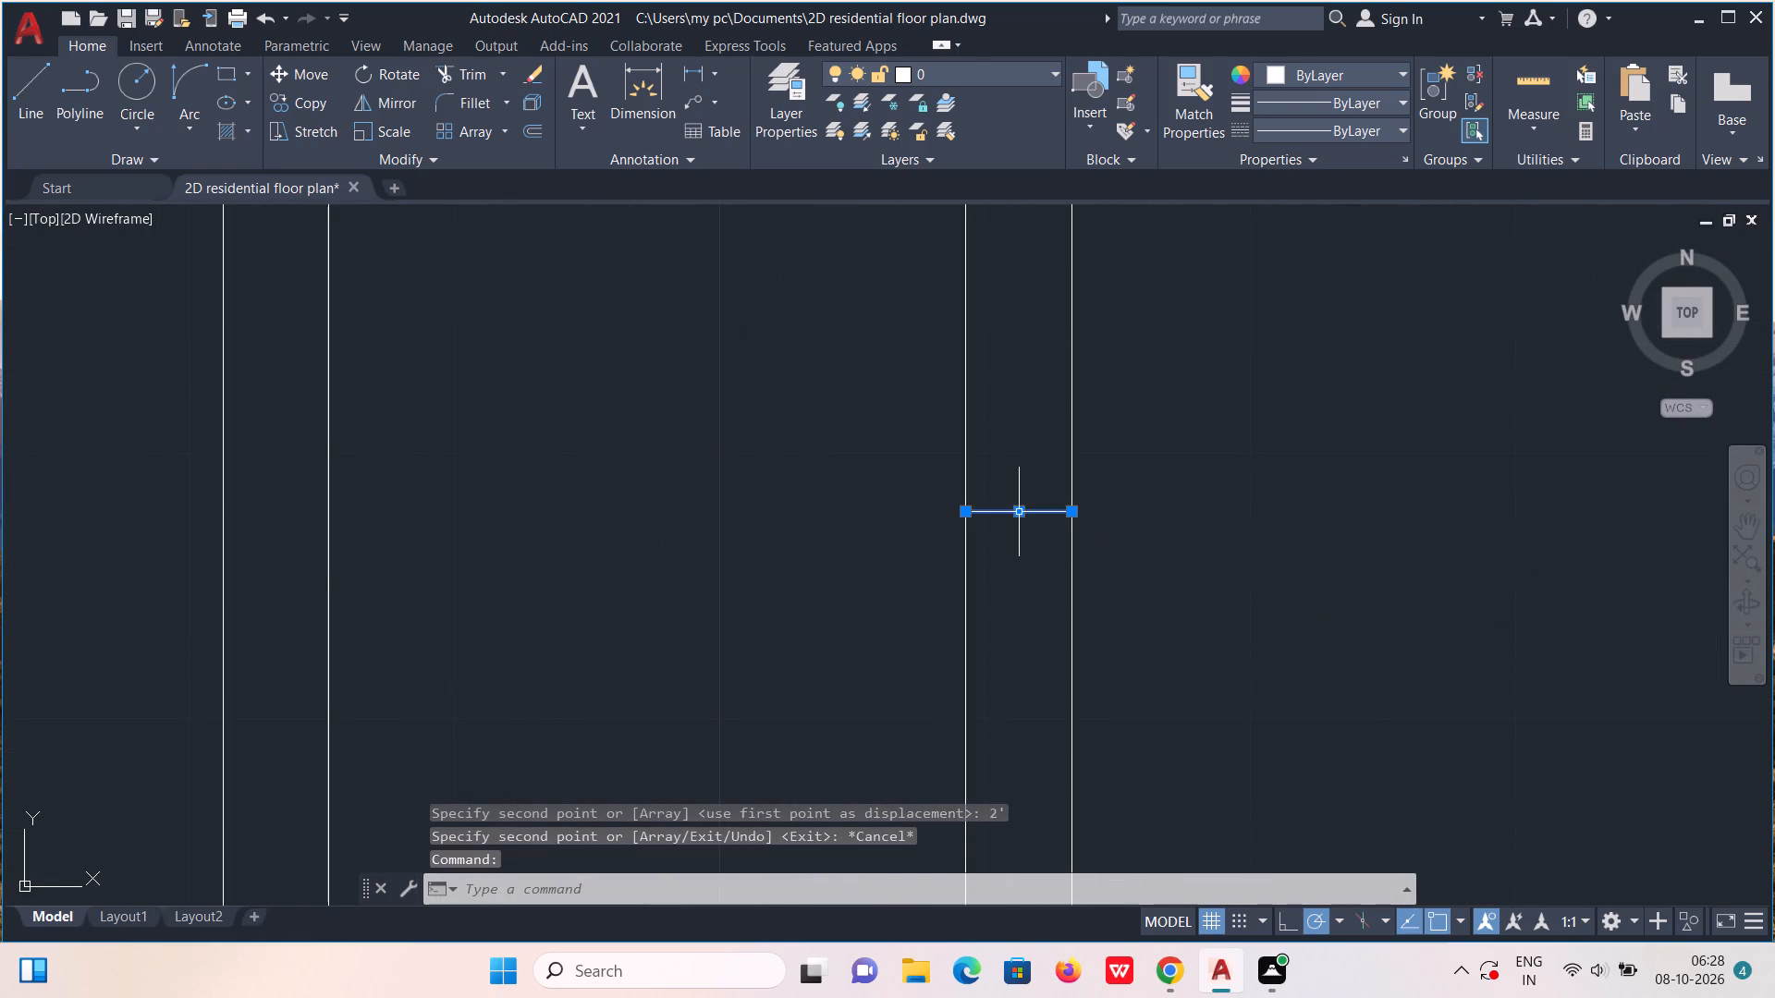
pyautogui.write('co')
pyautogui.press('Return')
pyautogui.click(1020, 514)
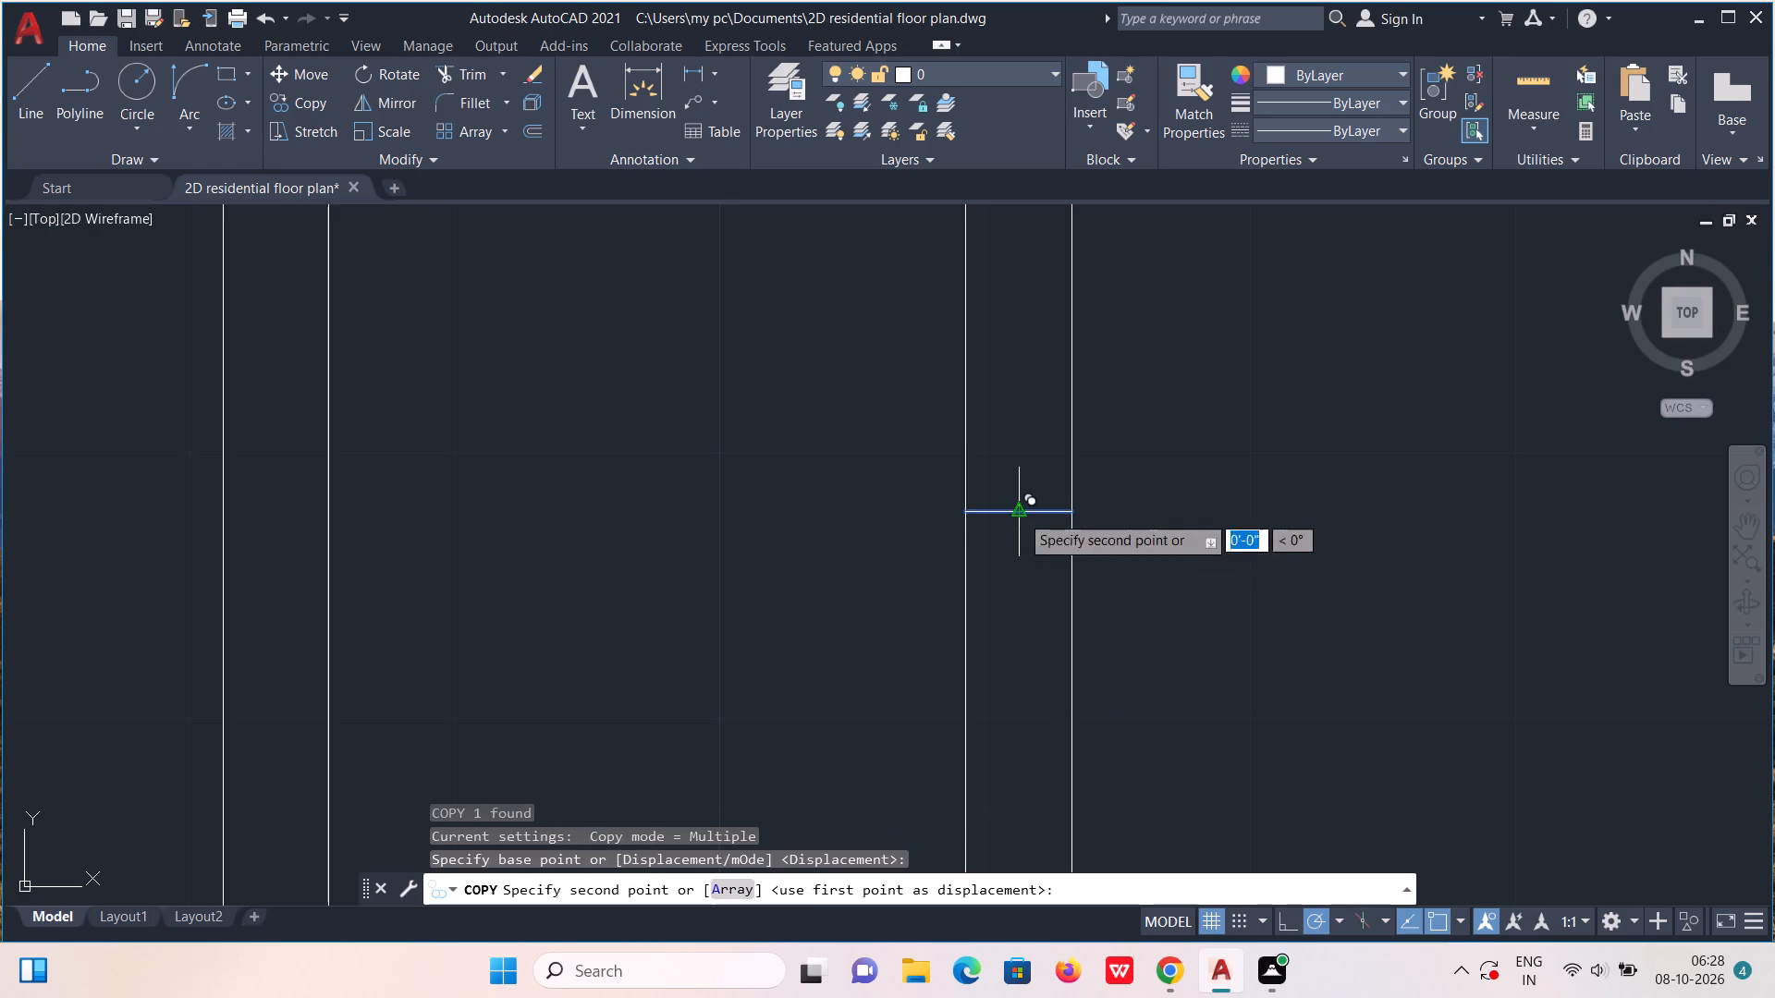
pyautogui.write("2'")
pyautogui.press('Return')
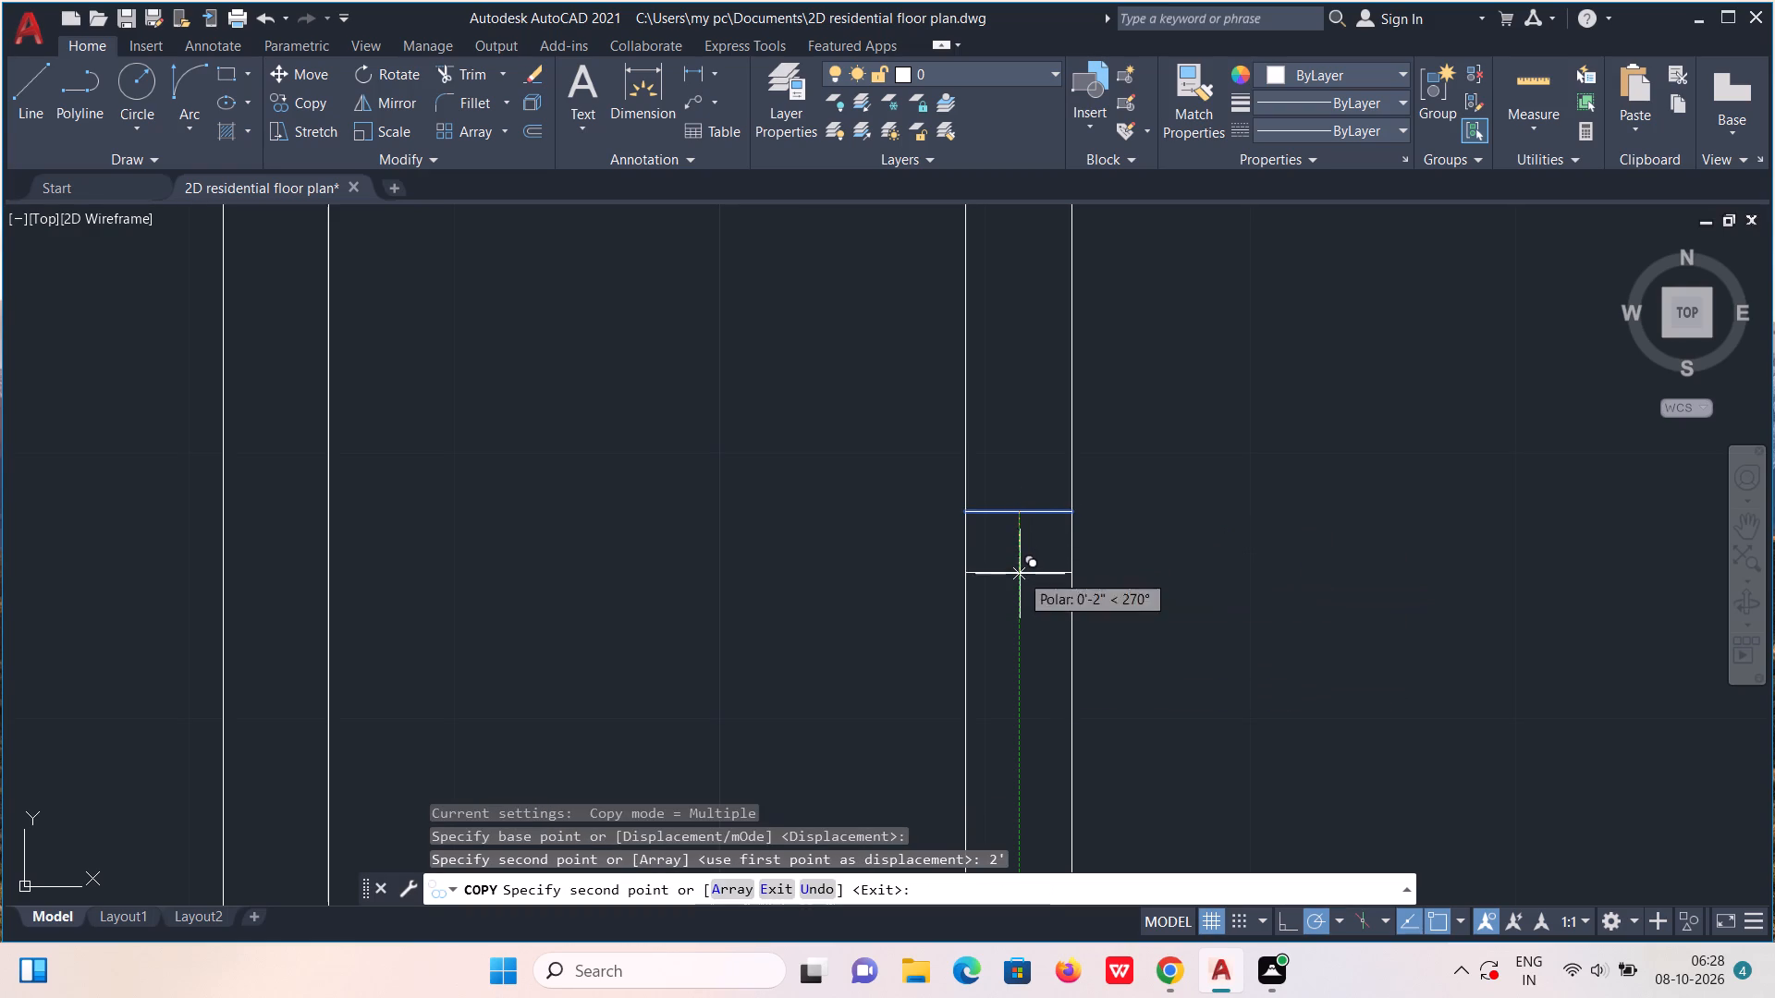
pyautogui.scroll(-3, 1040, 601)
pyautogui.press('Escape')
# Draw a vertical centre line between the two short cross lines in the west compartment's outer partition.
pyautogui.moveTo(979, 627); pyautogui.dragTo(1145, 619, button='middle')
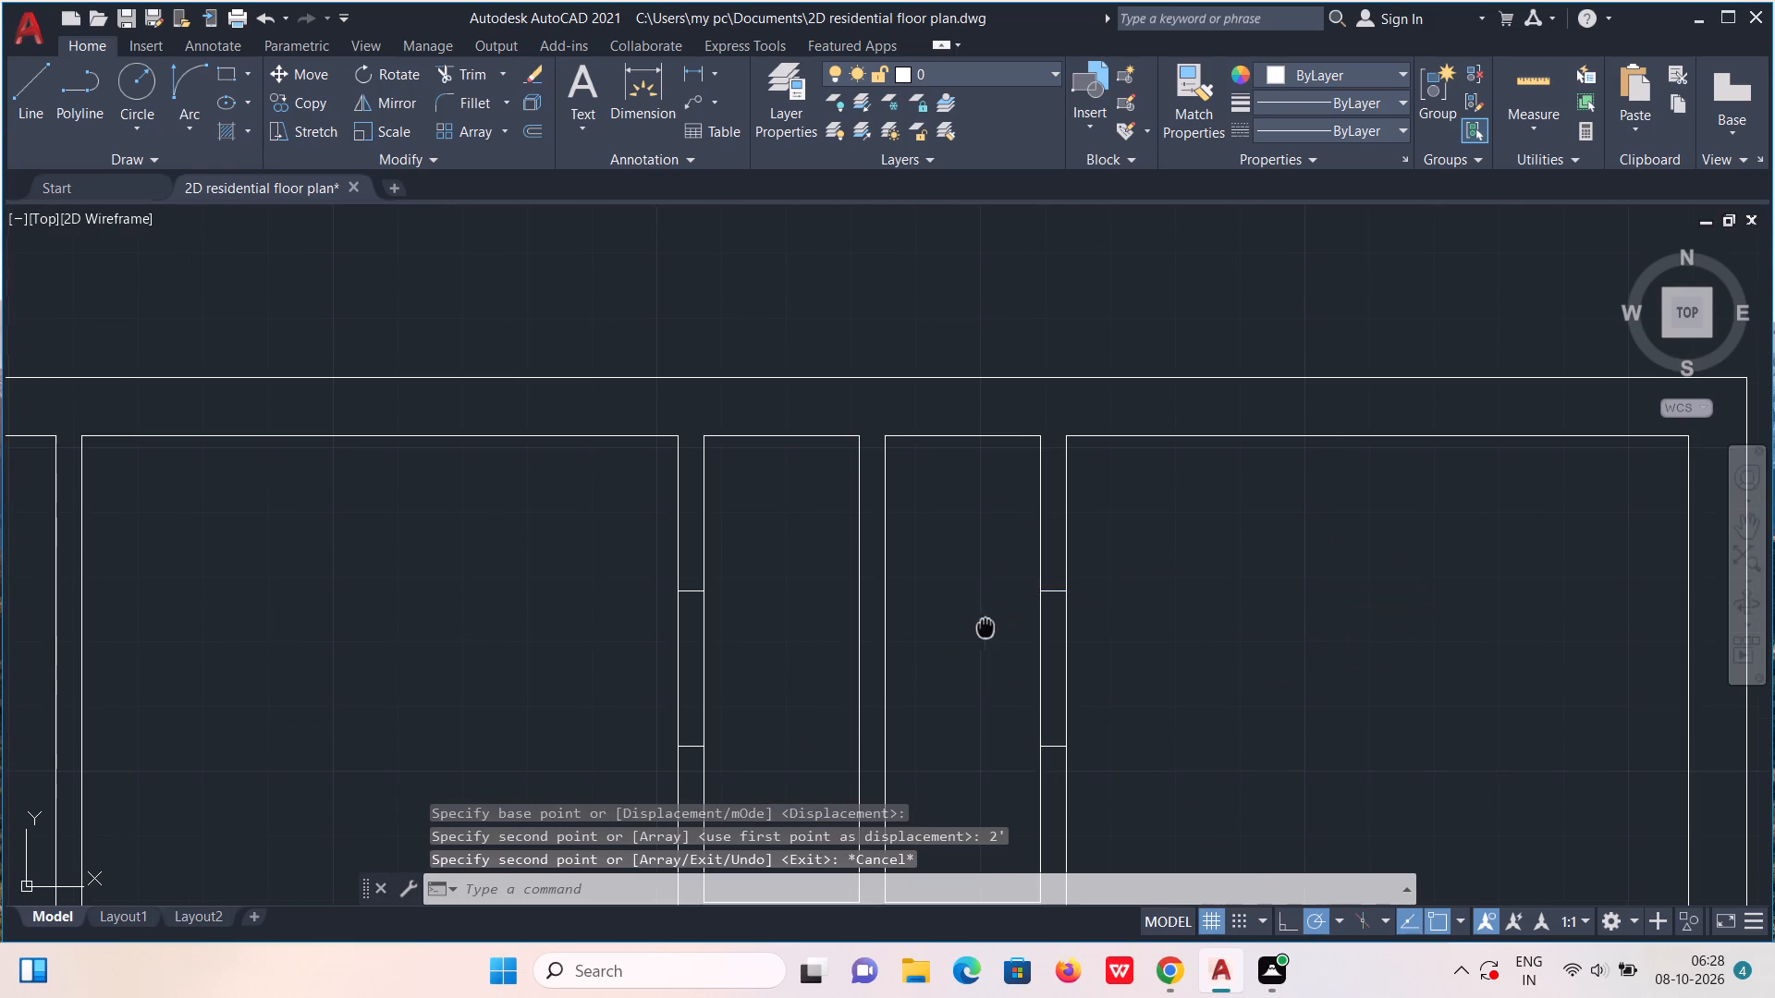
pyautogui.moveTo(1145, 619); pyautogui.dragTo(1173, 619, button='middle')
pyautogui.press('l')
pyautogui.press('Return')
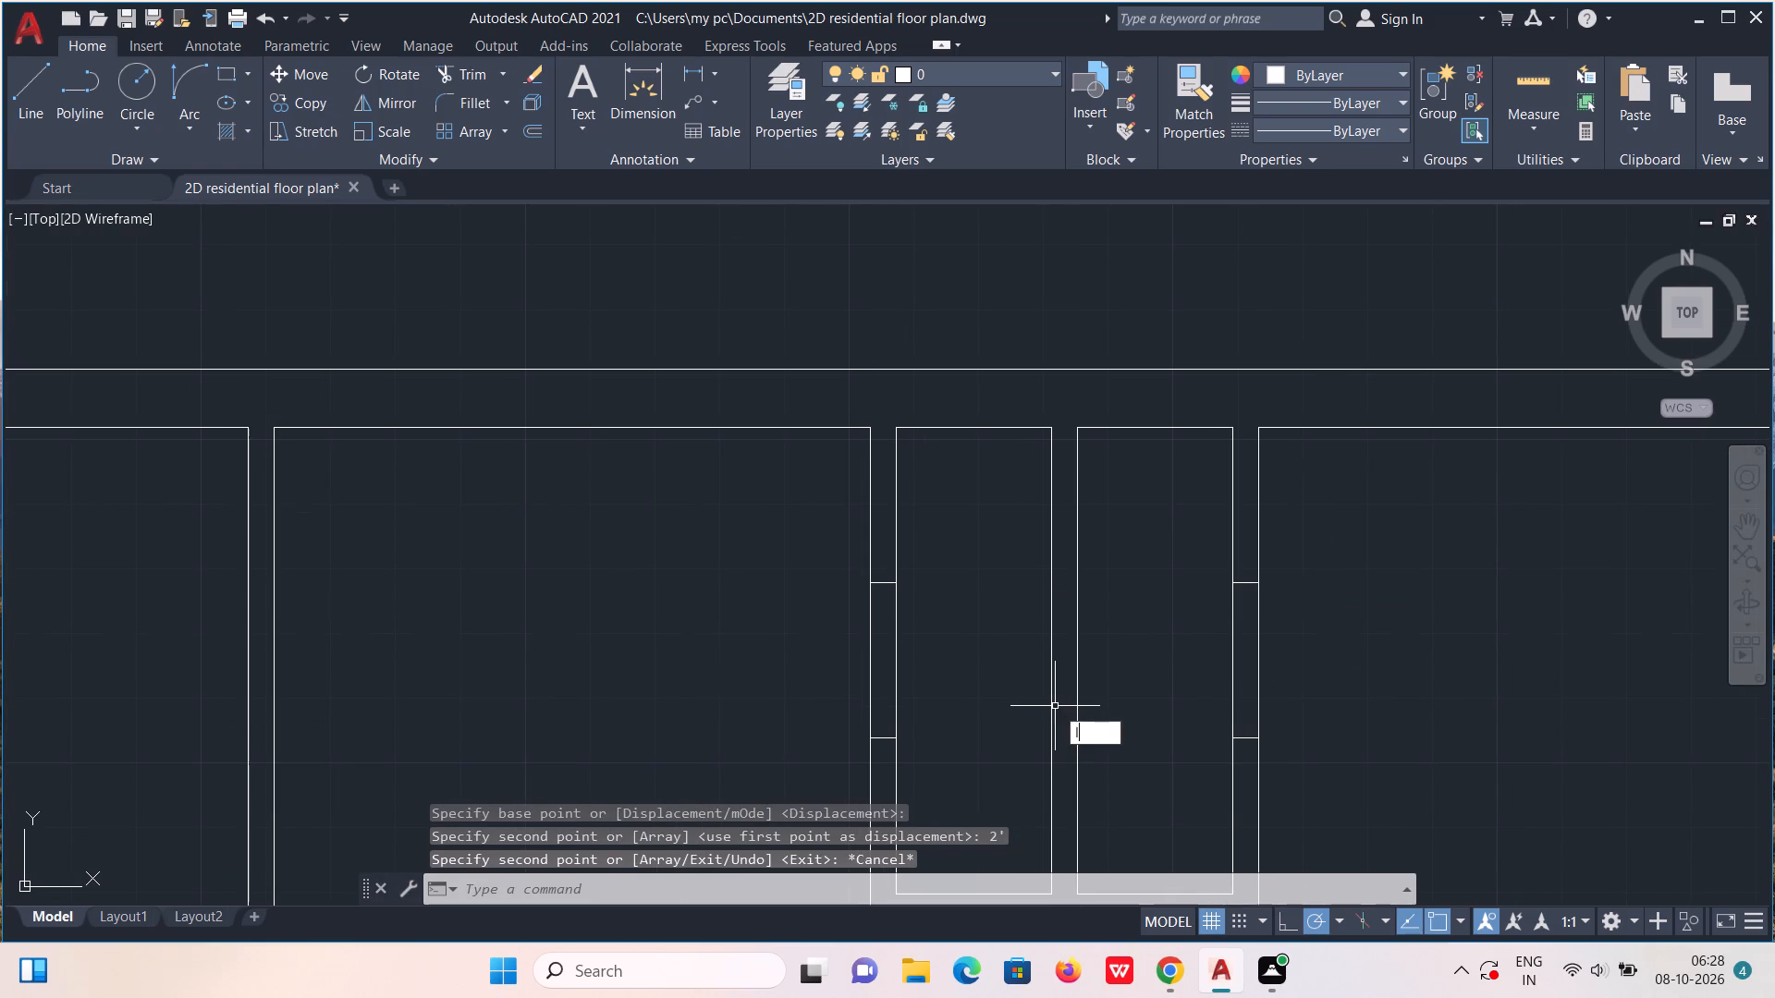
pyautogui.scroll(3, 1085, 655)
pyautogui.moveTo(559, 505); pyautogui.dragTo(984, 448, button='middle')
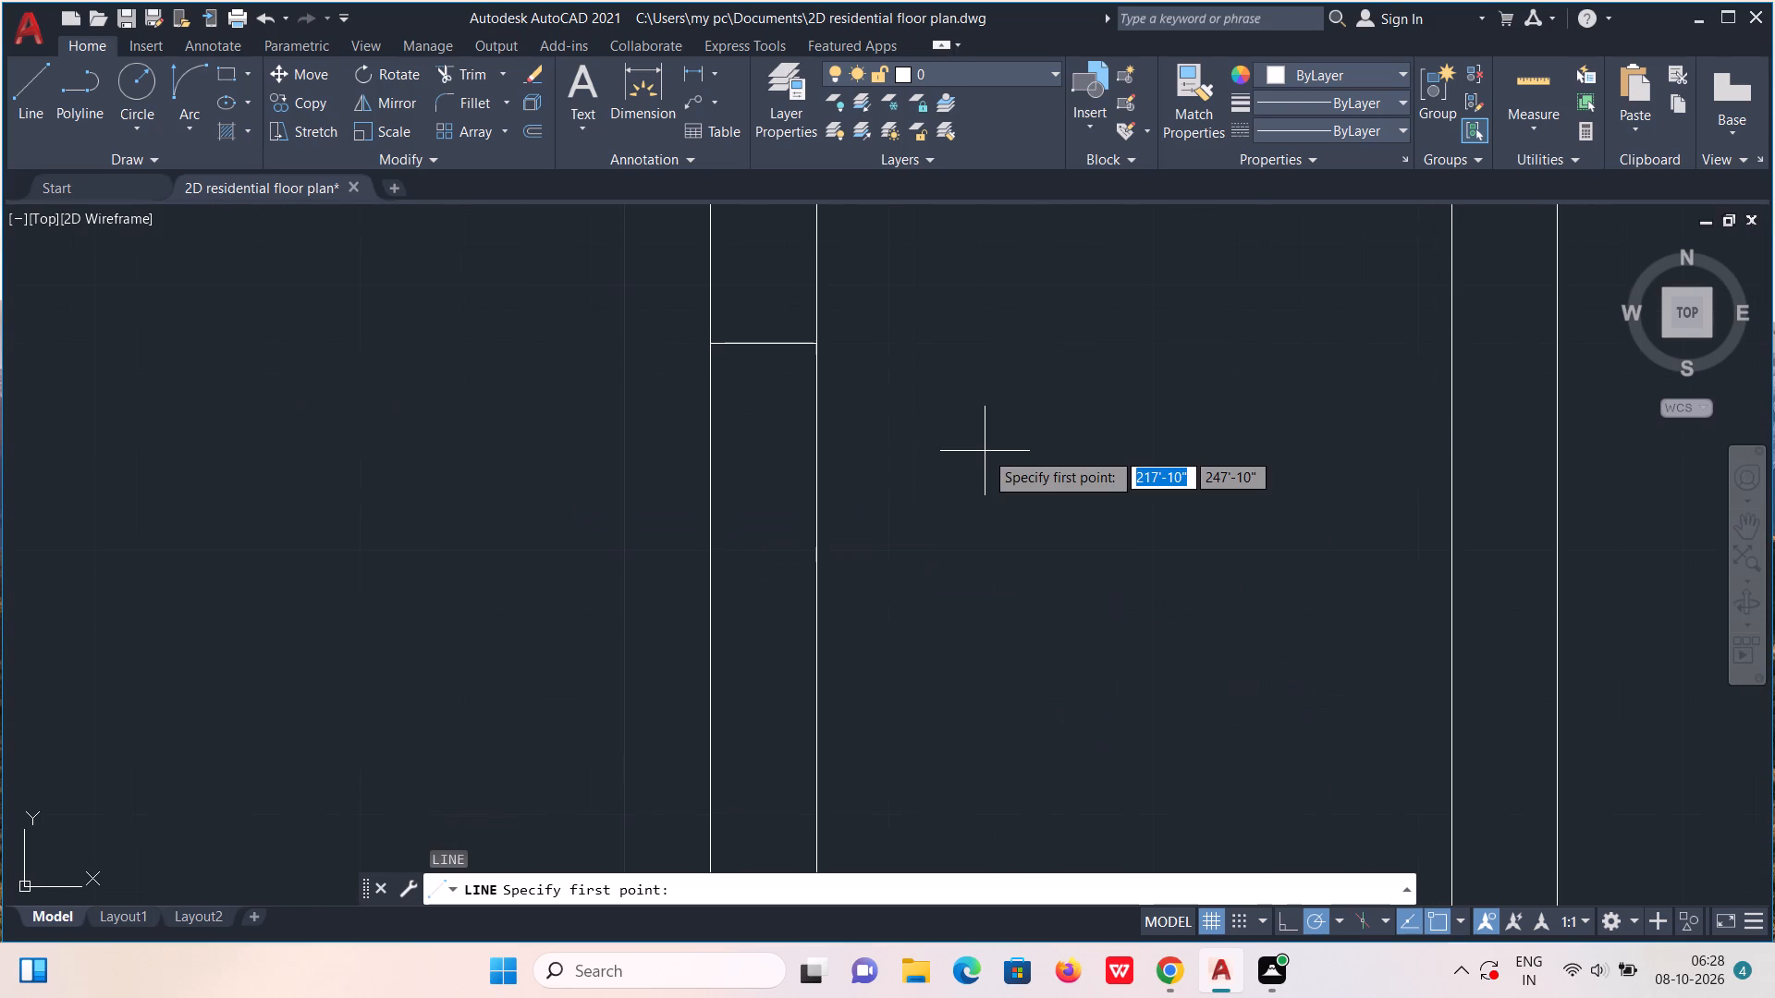
pyautogui.click(761, 340)
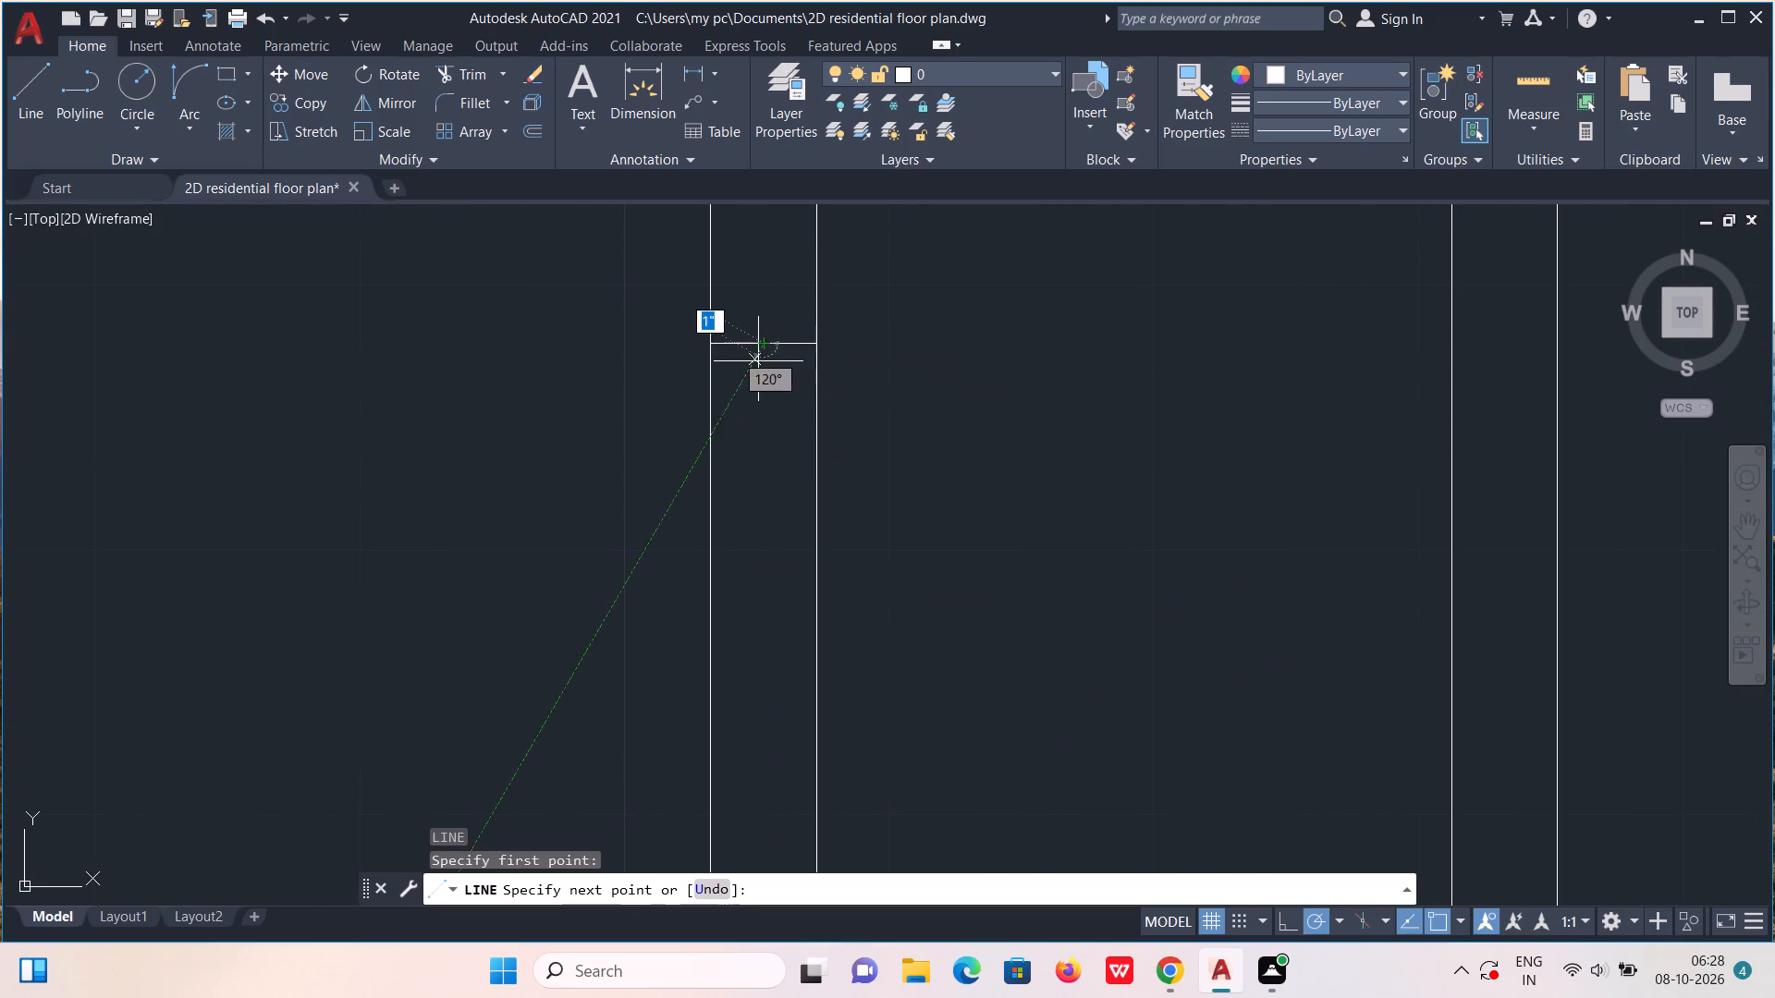
pyautogui.scroll(-2, 758, 425)
pyautogui.moveTo(768, 498); pyautogui.dragTo(821, 466, button='middle')
pyautogui.click(814, 618)
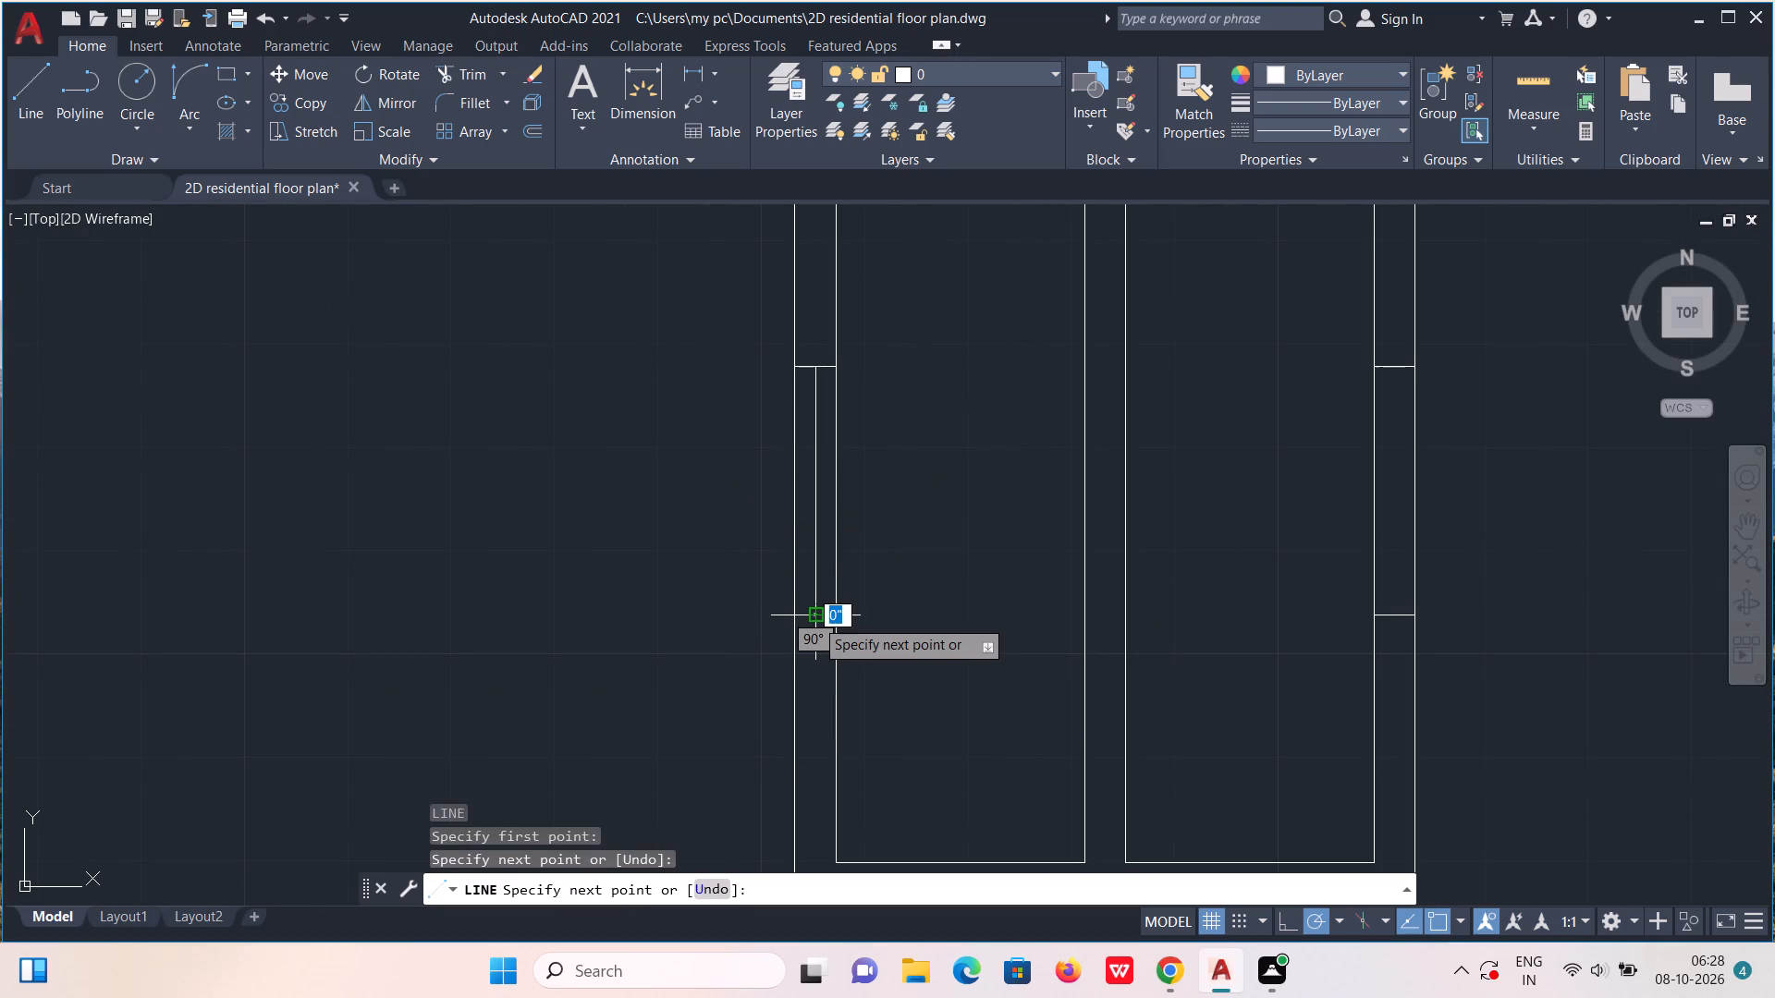
pyautogui.press('Escape')
# Draw a vertical centre line between the two short cross lines in the east compartment's outer partition.
pyautogui.press('l')
pyautogui.press('Return')
pyautogui.scroll(1, 1402, 358)
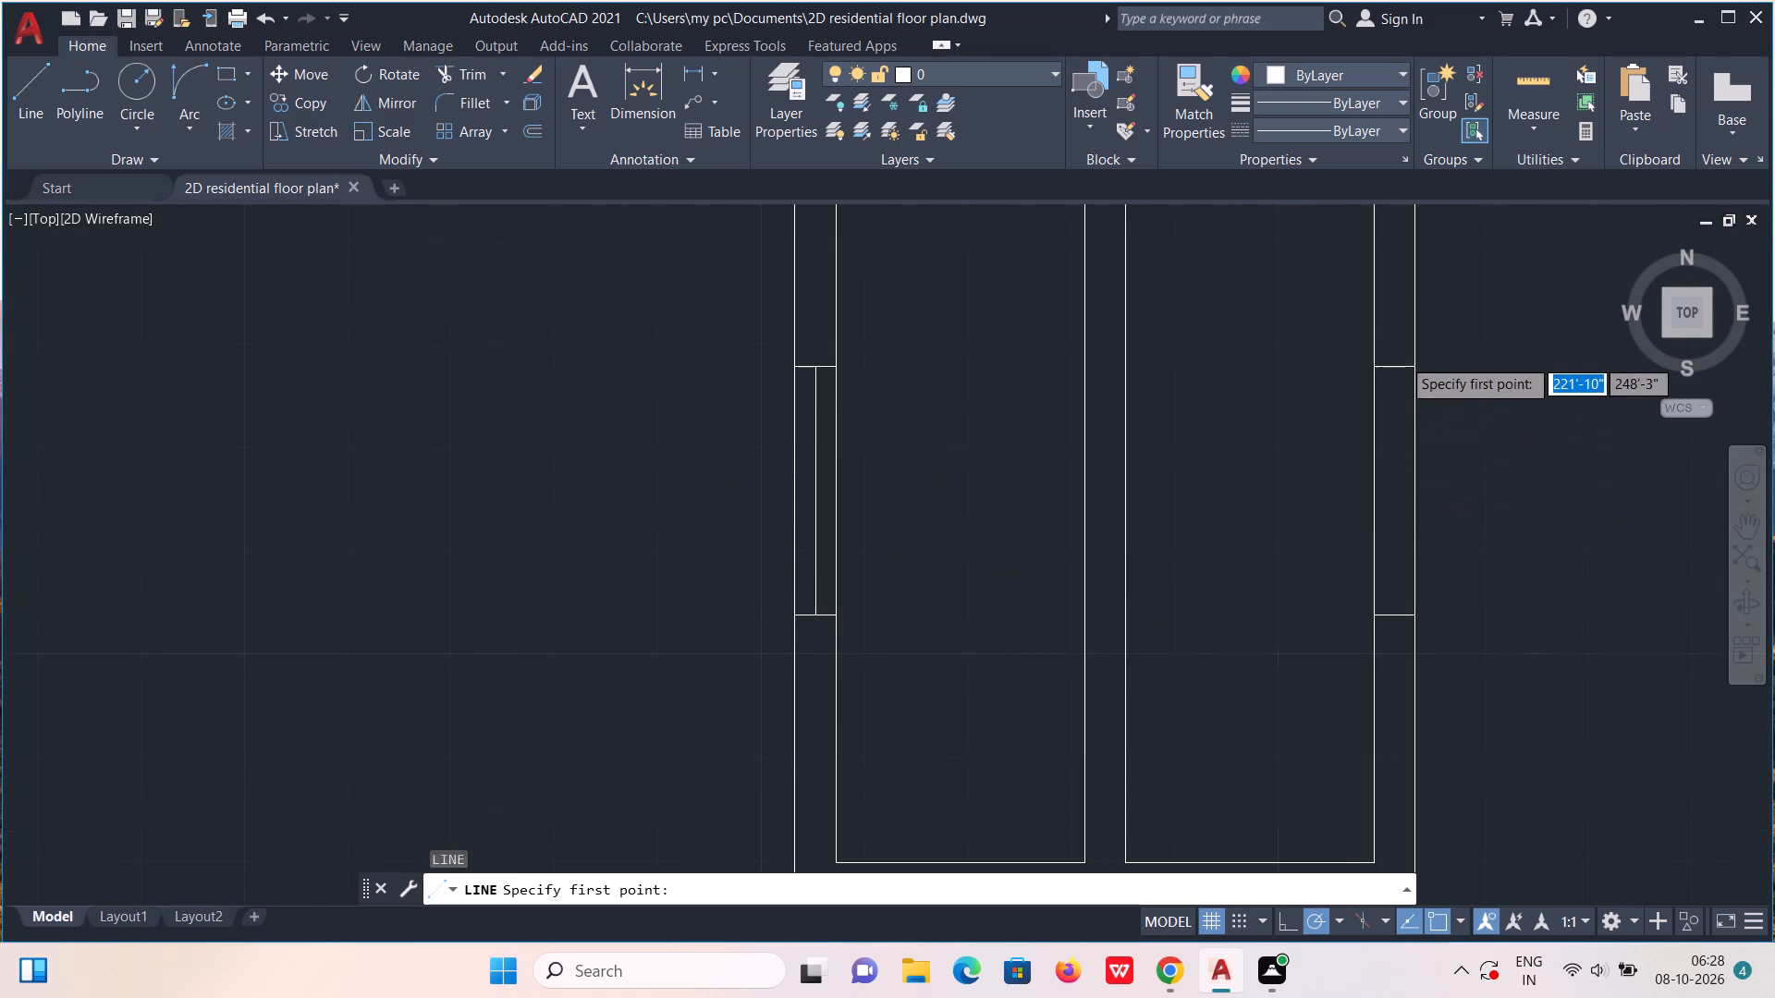
pyautogui.scroll(2, 1402, 360)
pyautogui.click(1376, 397)
pyautogui.scroll(-4, 1382, 425)
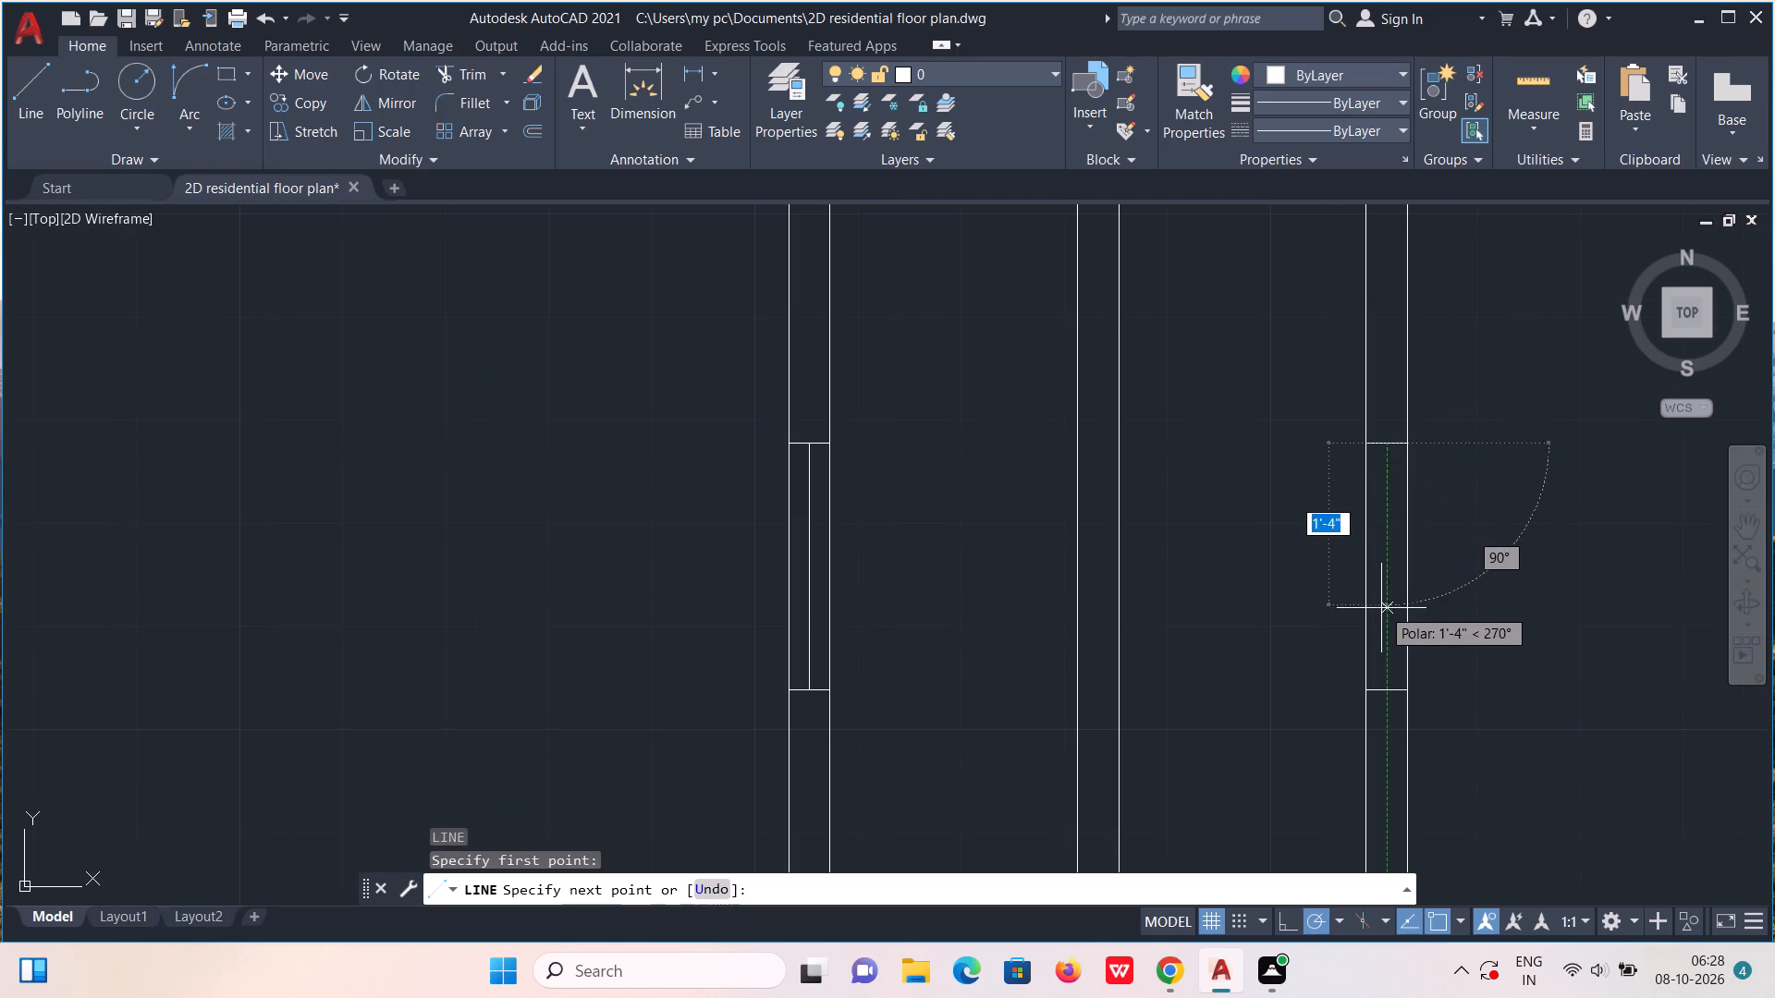
pyautogui.click(1385, 688)
pyautogui.press('Escape')
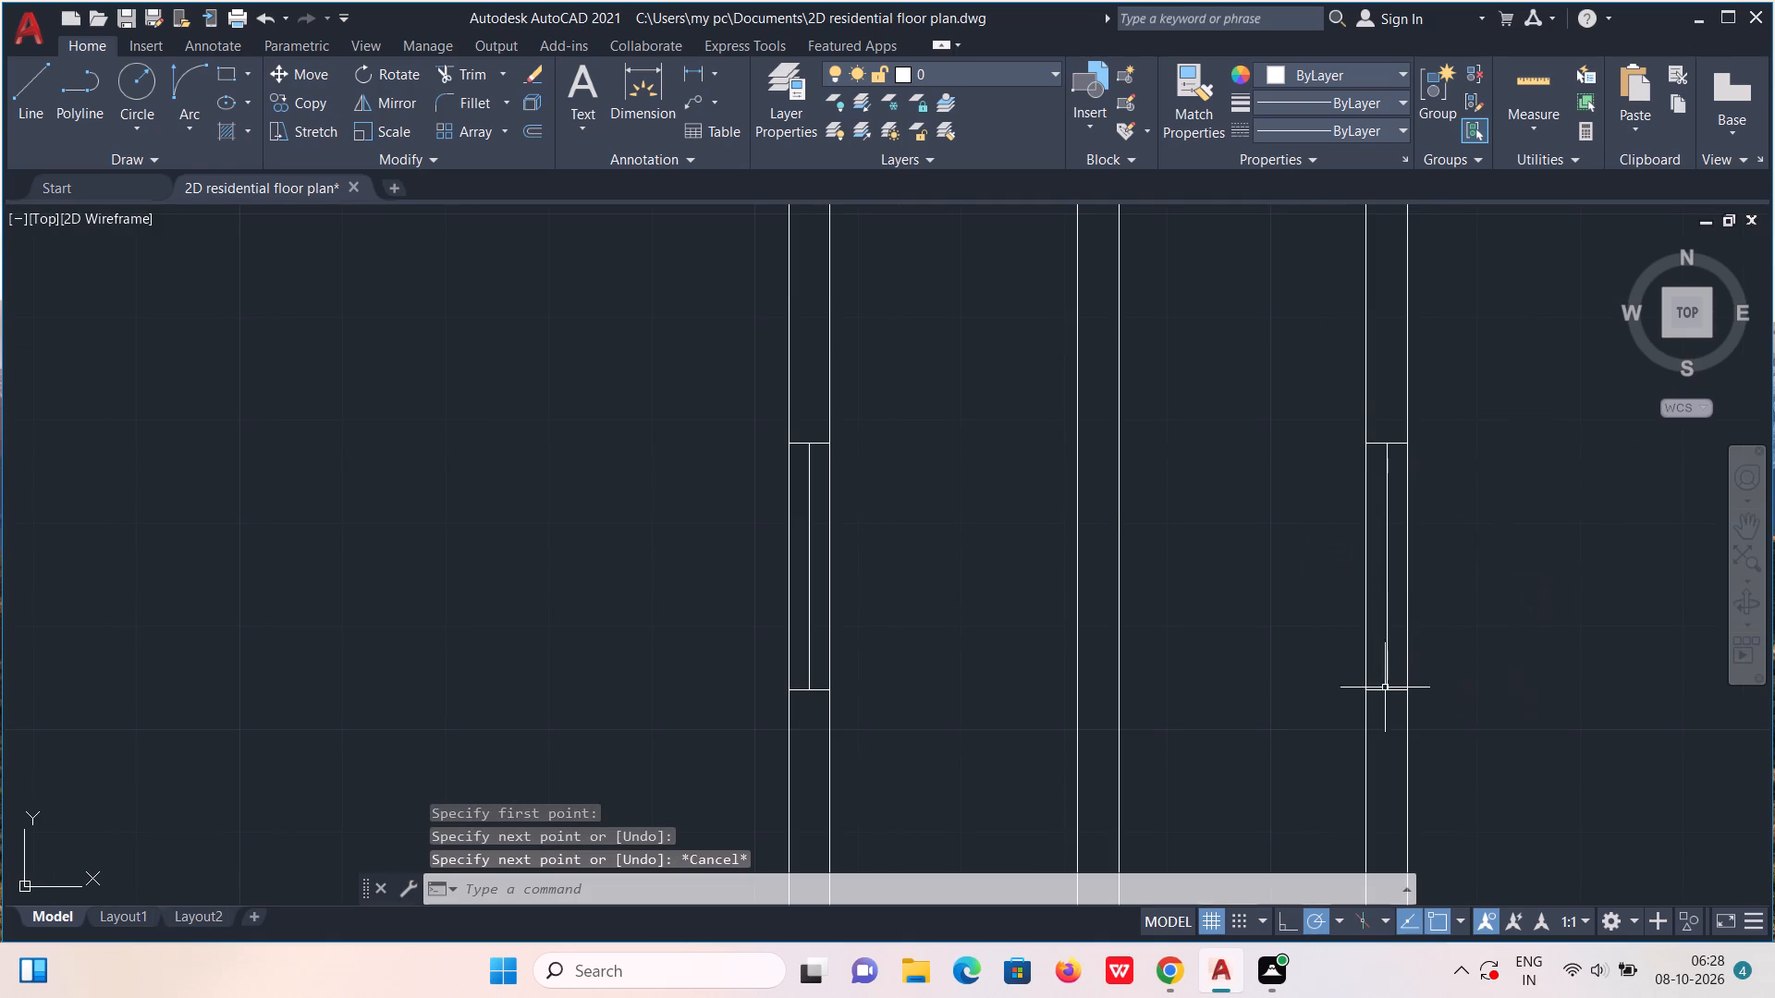
# Offset the west opening's centre line about 1" to each side using through points.
pyautogui.click(528, 133)
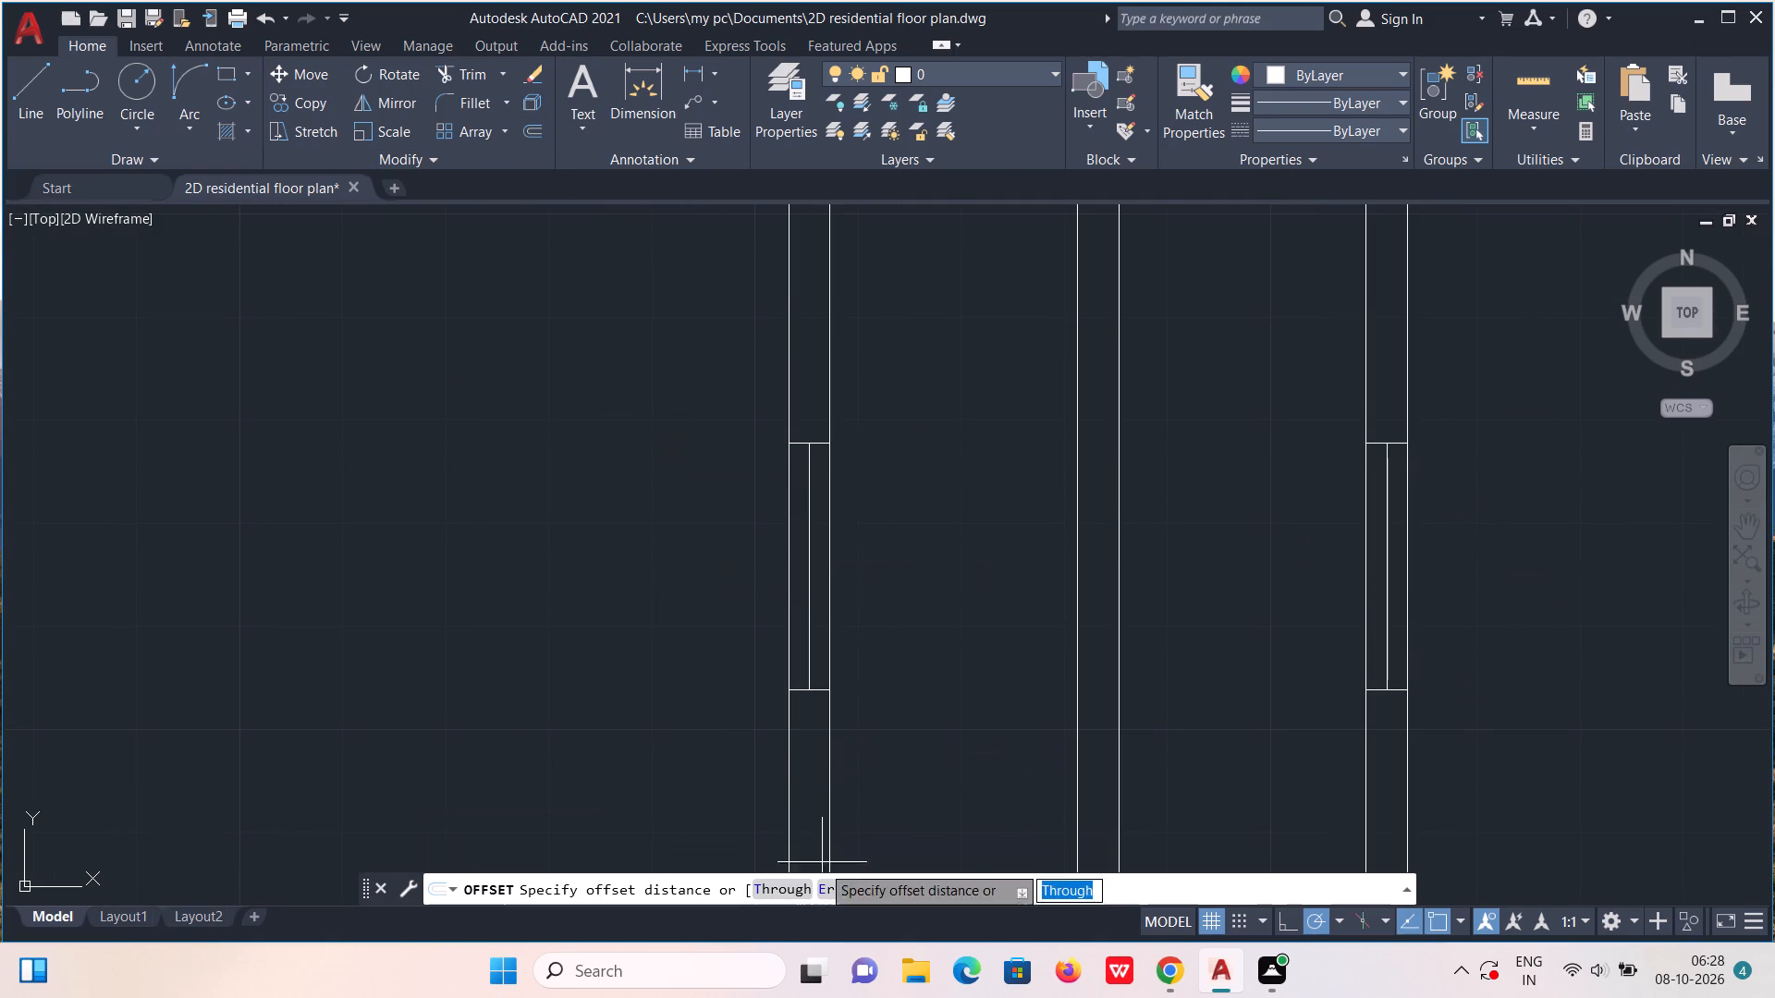
pyautogui.click(780, 886)
pyautogui.scroll(2, 792, 628)
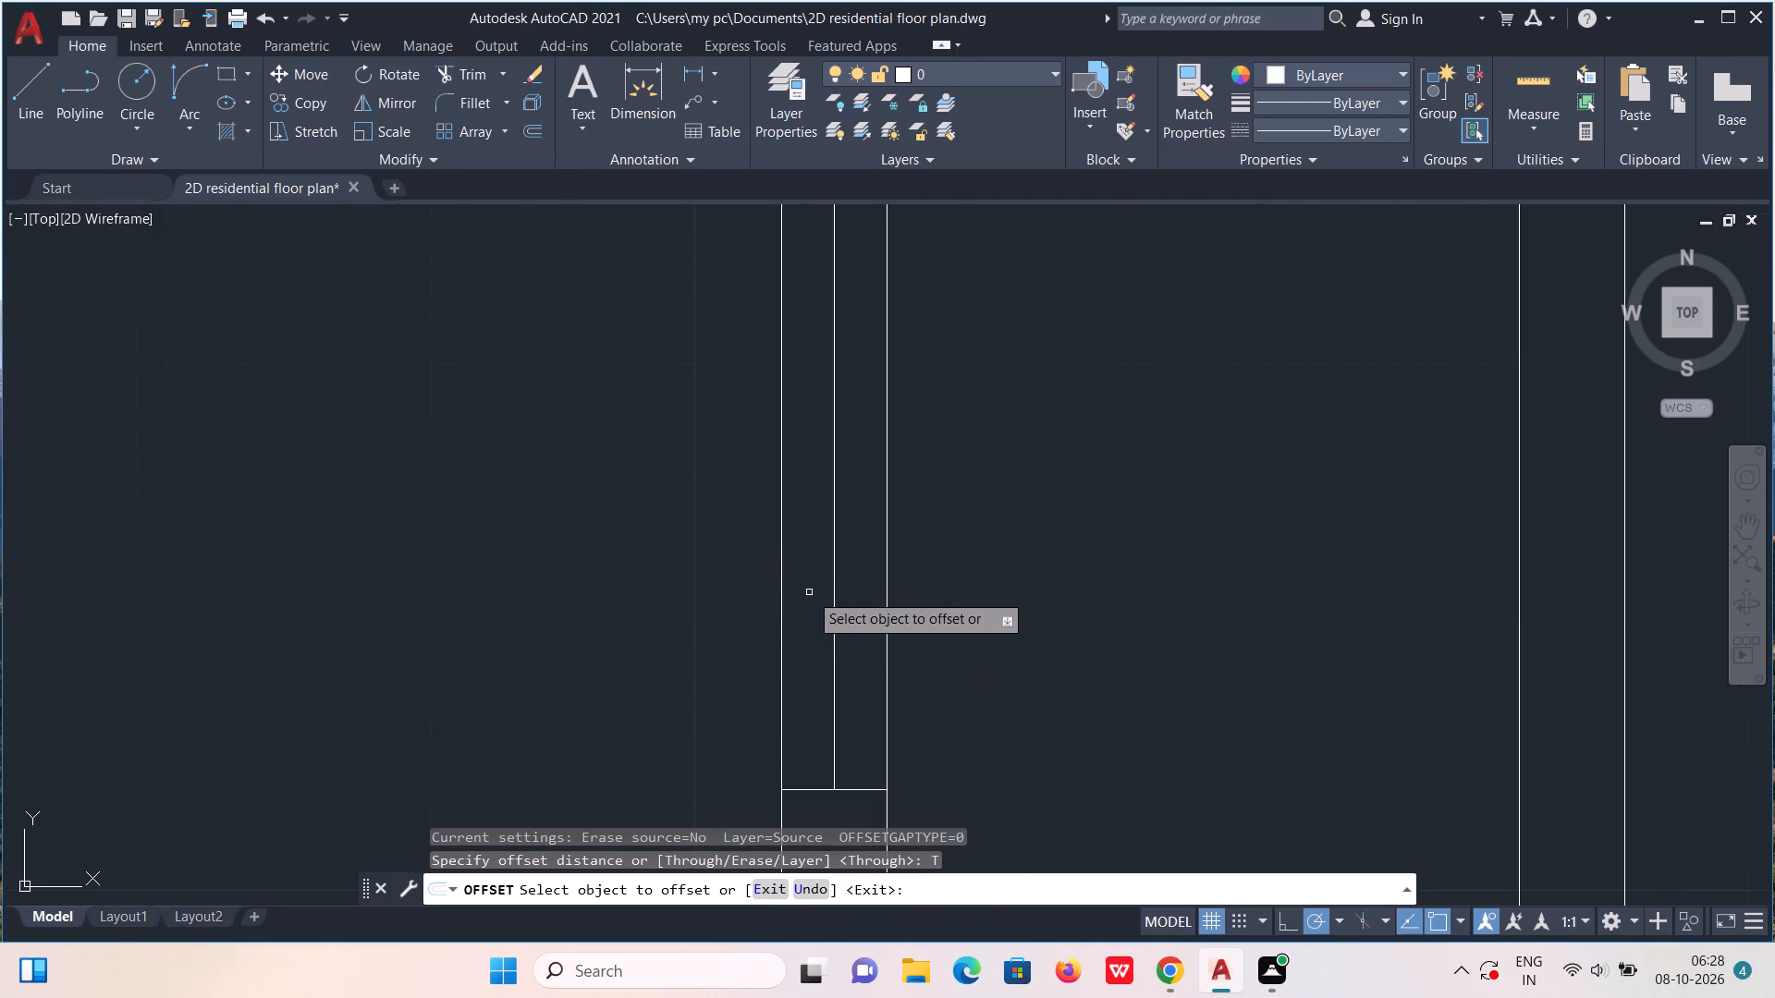
pyautogui.click(835, 628)
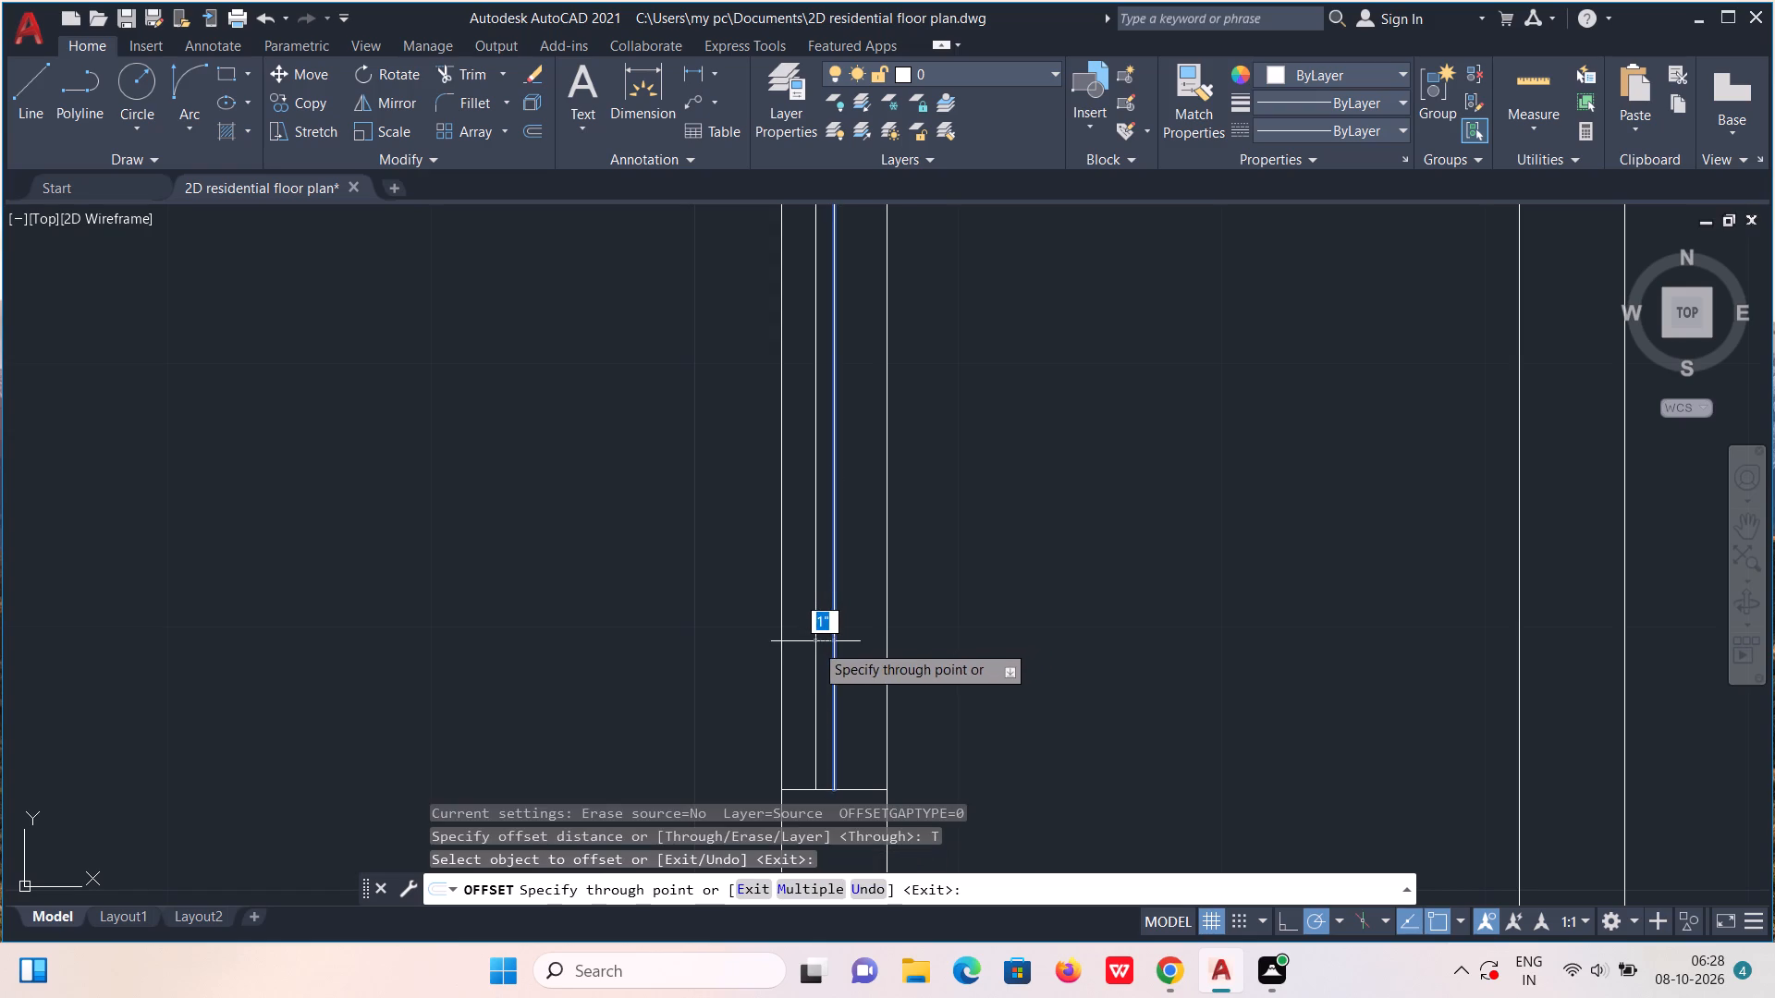
pyautogui.click(812, 645)
pyautogui.click(835, 651)
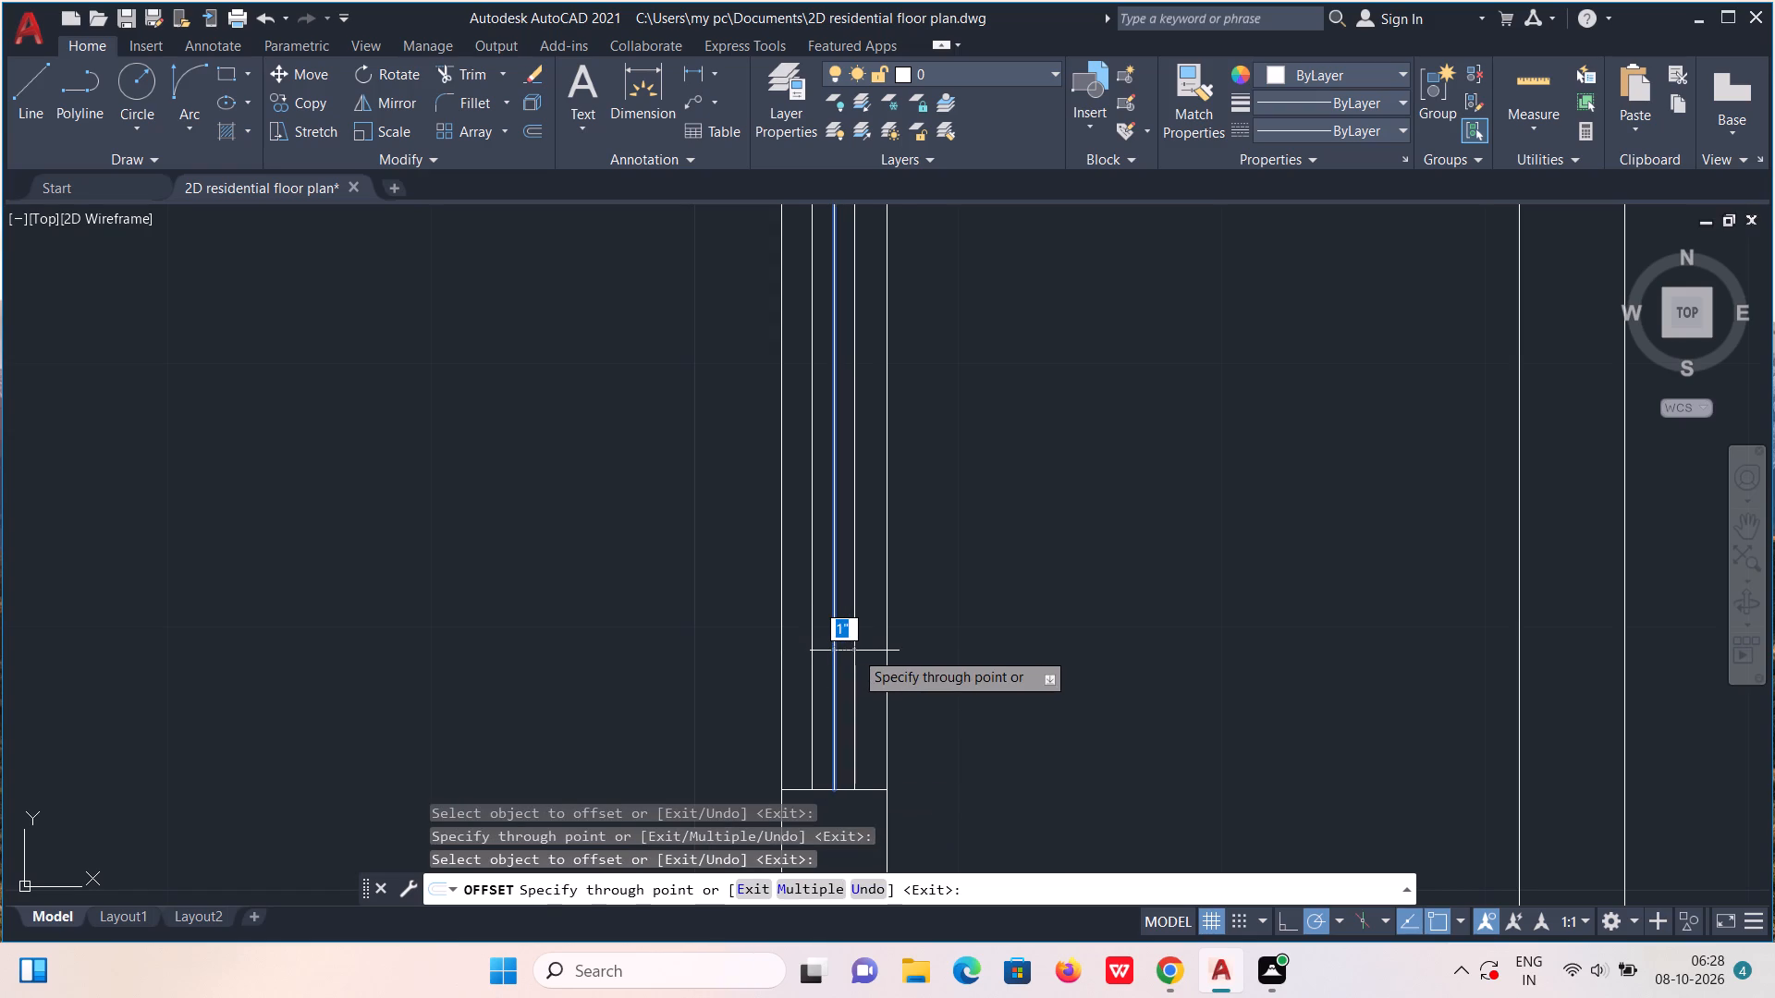
pyautogui.click(857, 651)
# Offset the east opening's centre line about 1" to each side using through points.
pyautogui.scroll(-2, 857, 632)
pyautogui.scroll(3, 1457, 581)
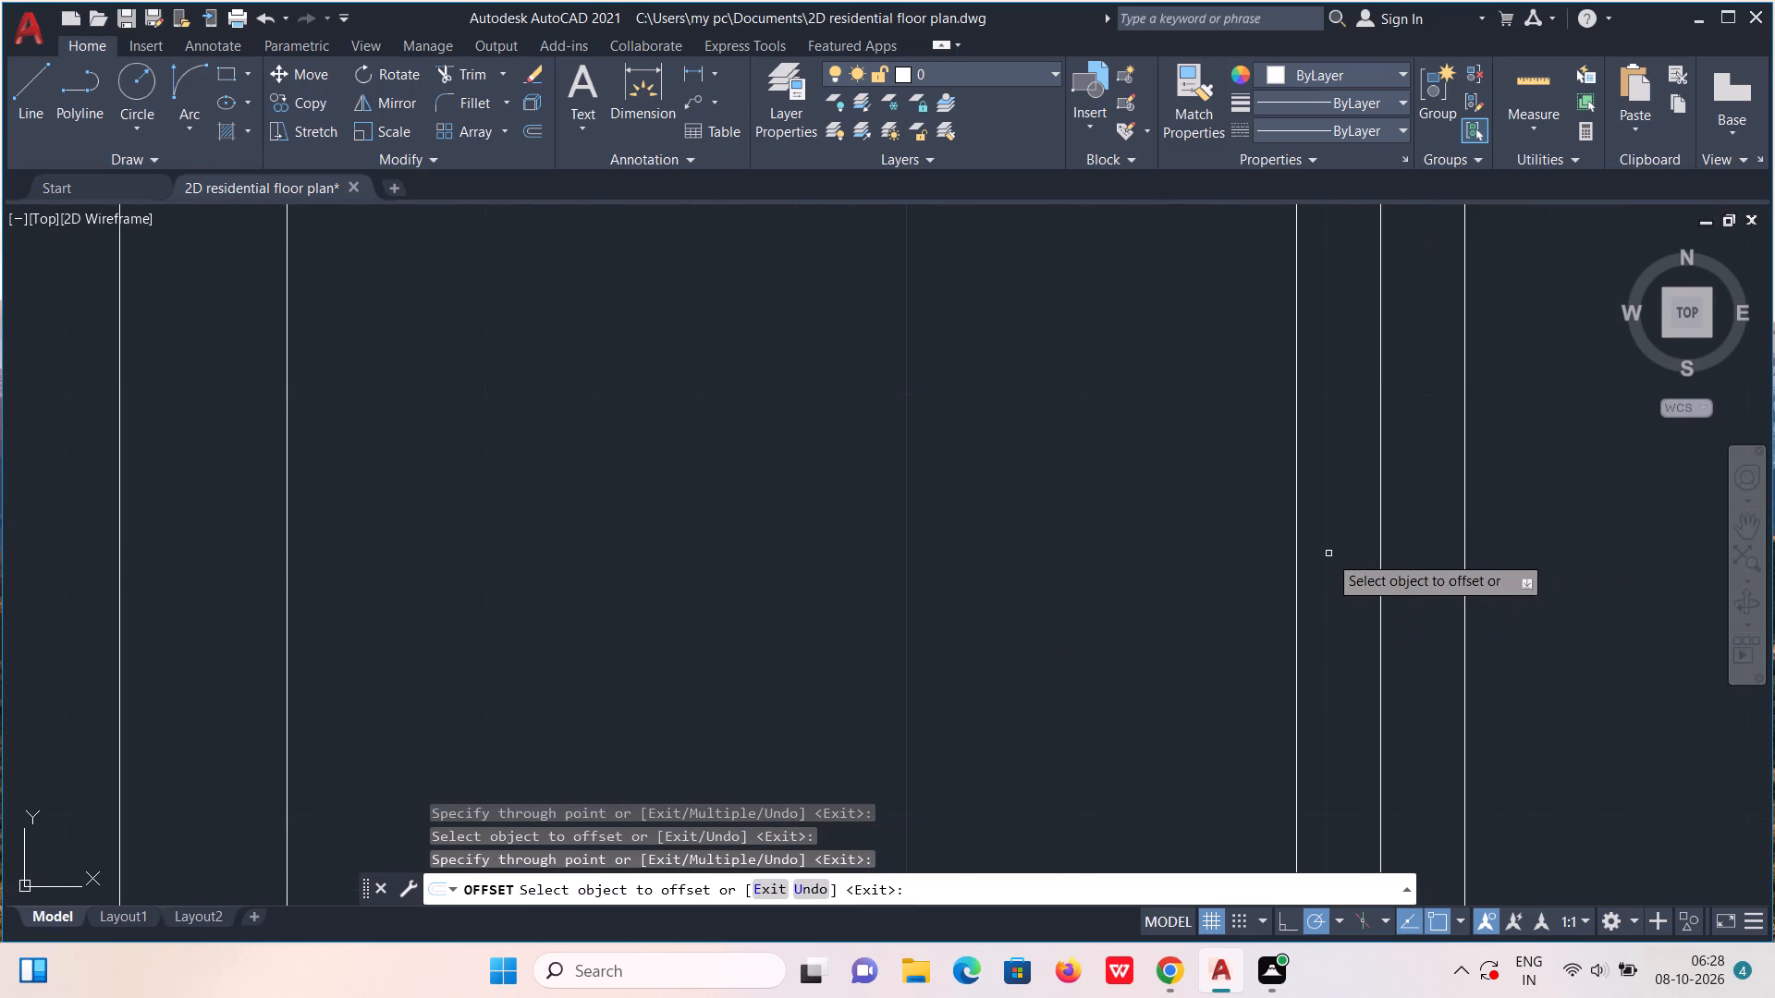
pyautogui.click(1381, 610)
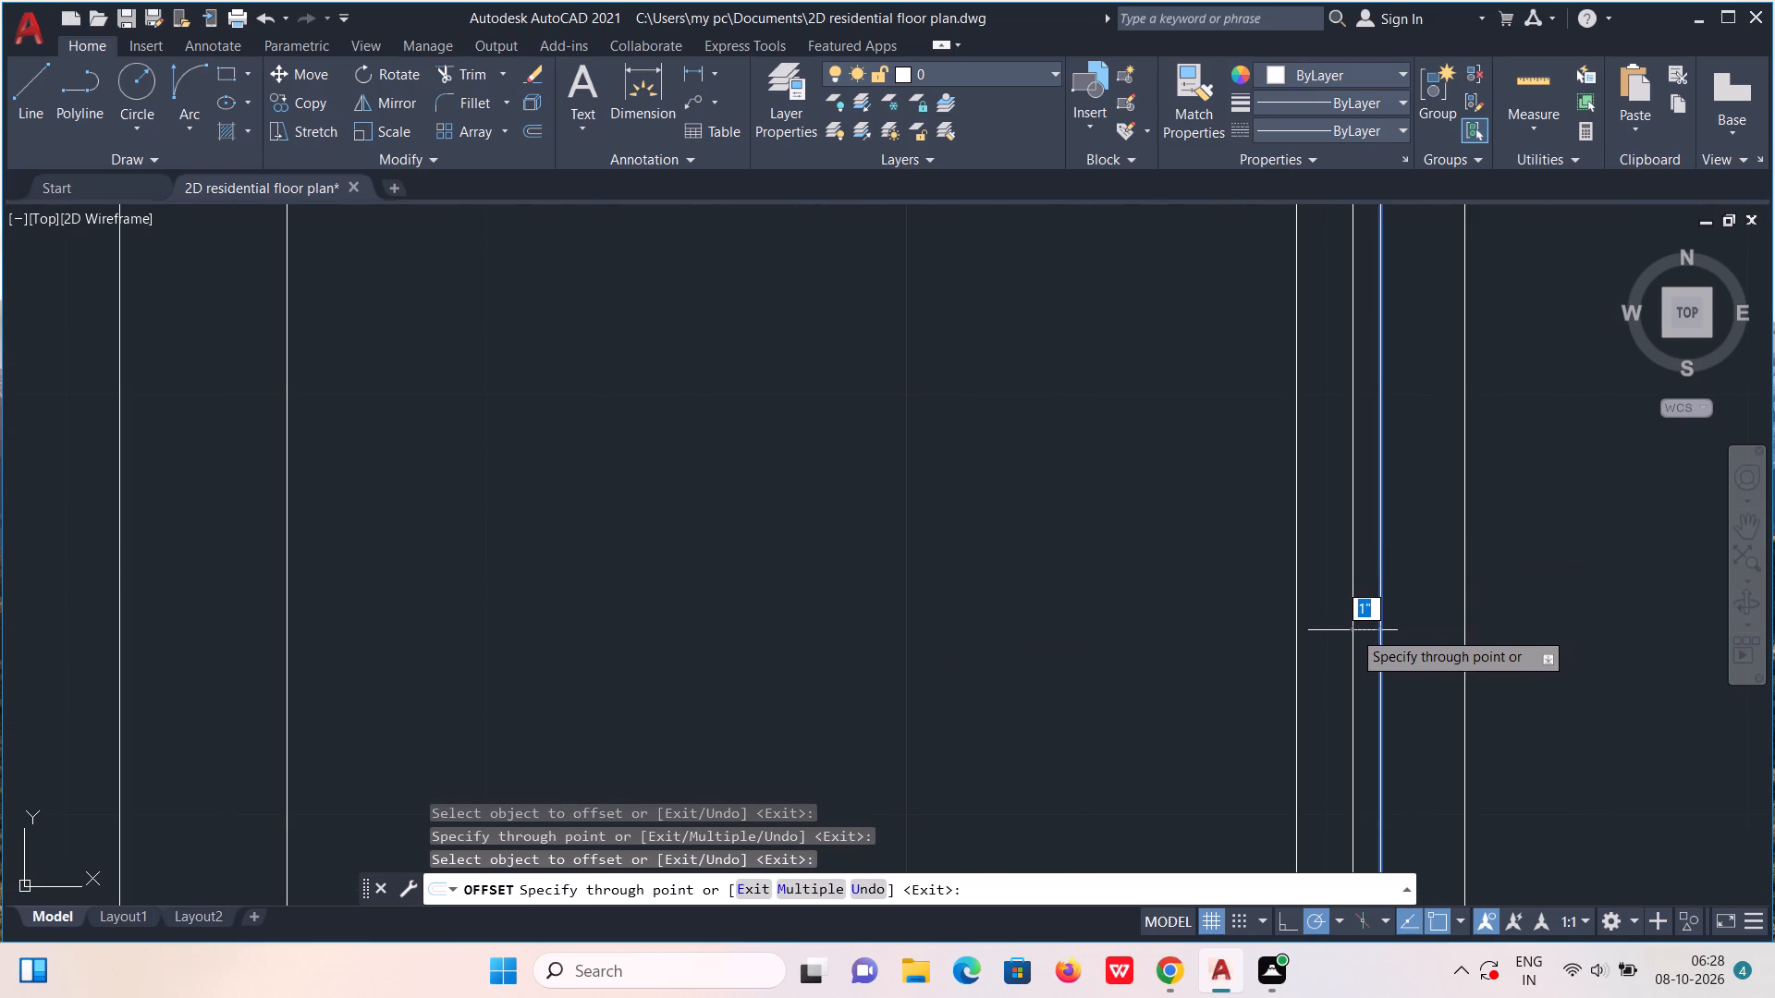
pyautogui.click(1349, 633)
pyautogui.click(1377, 637)
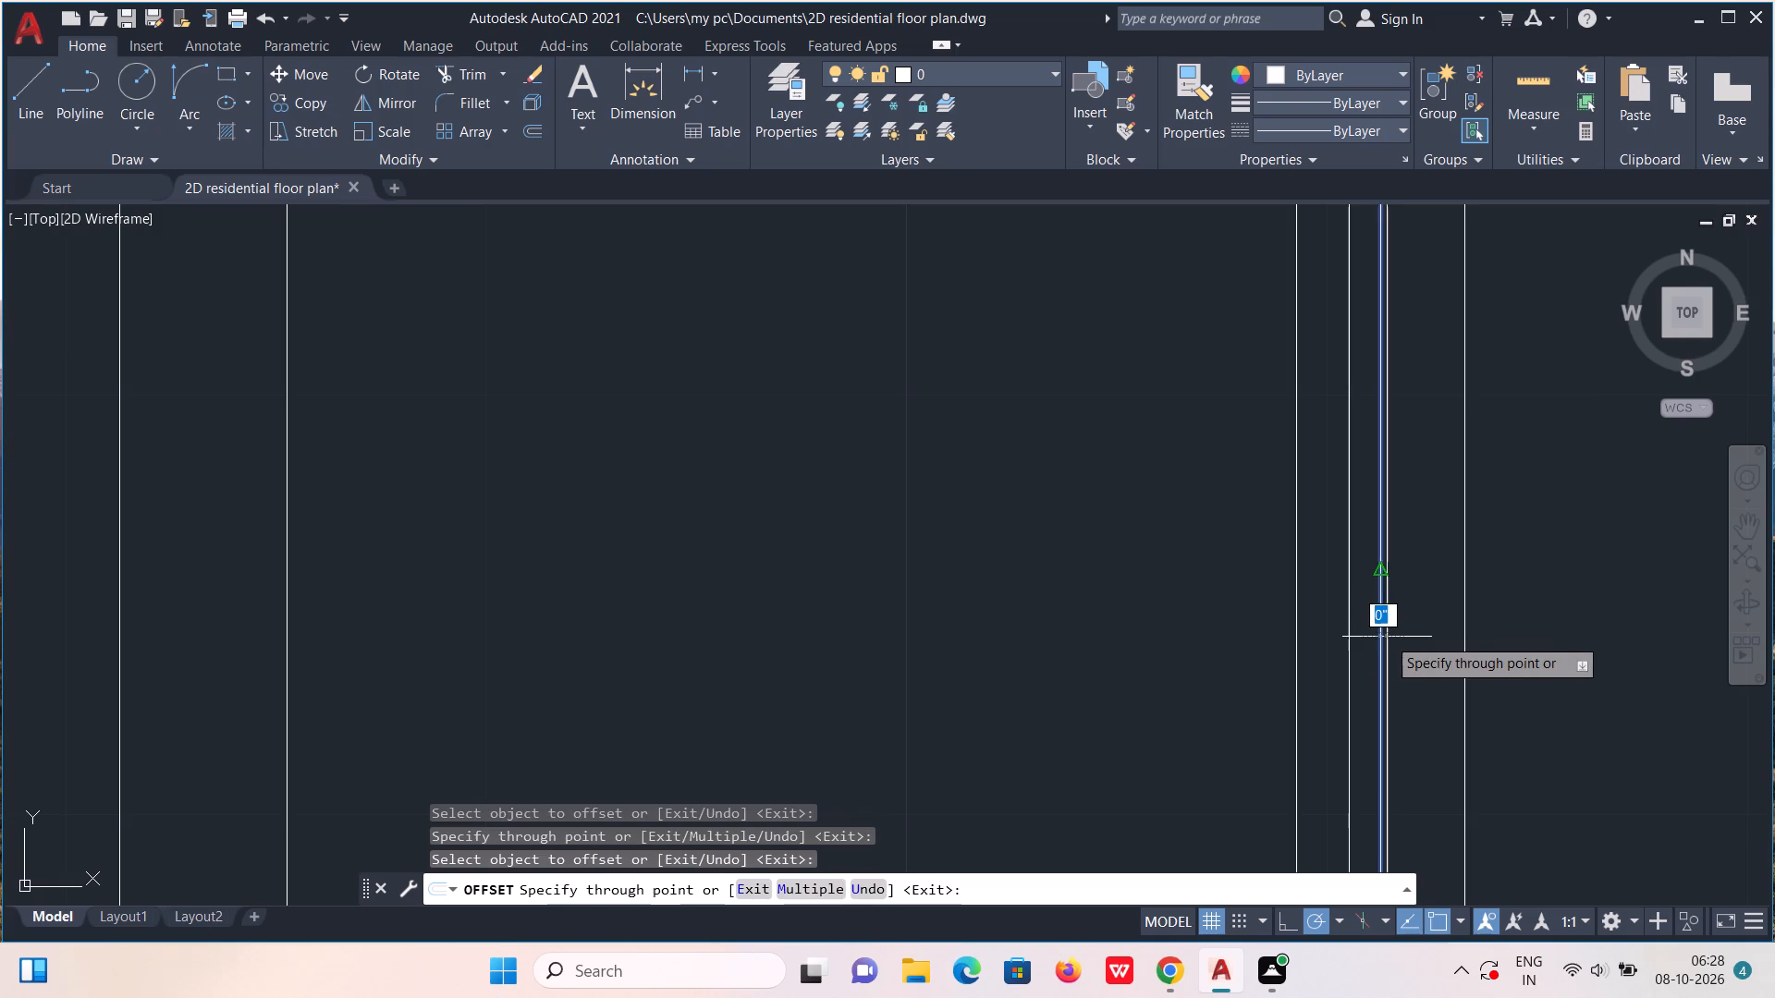
pyautogui.click(1414, 640)
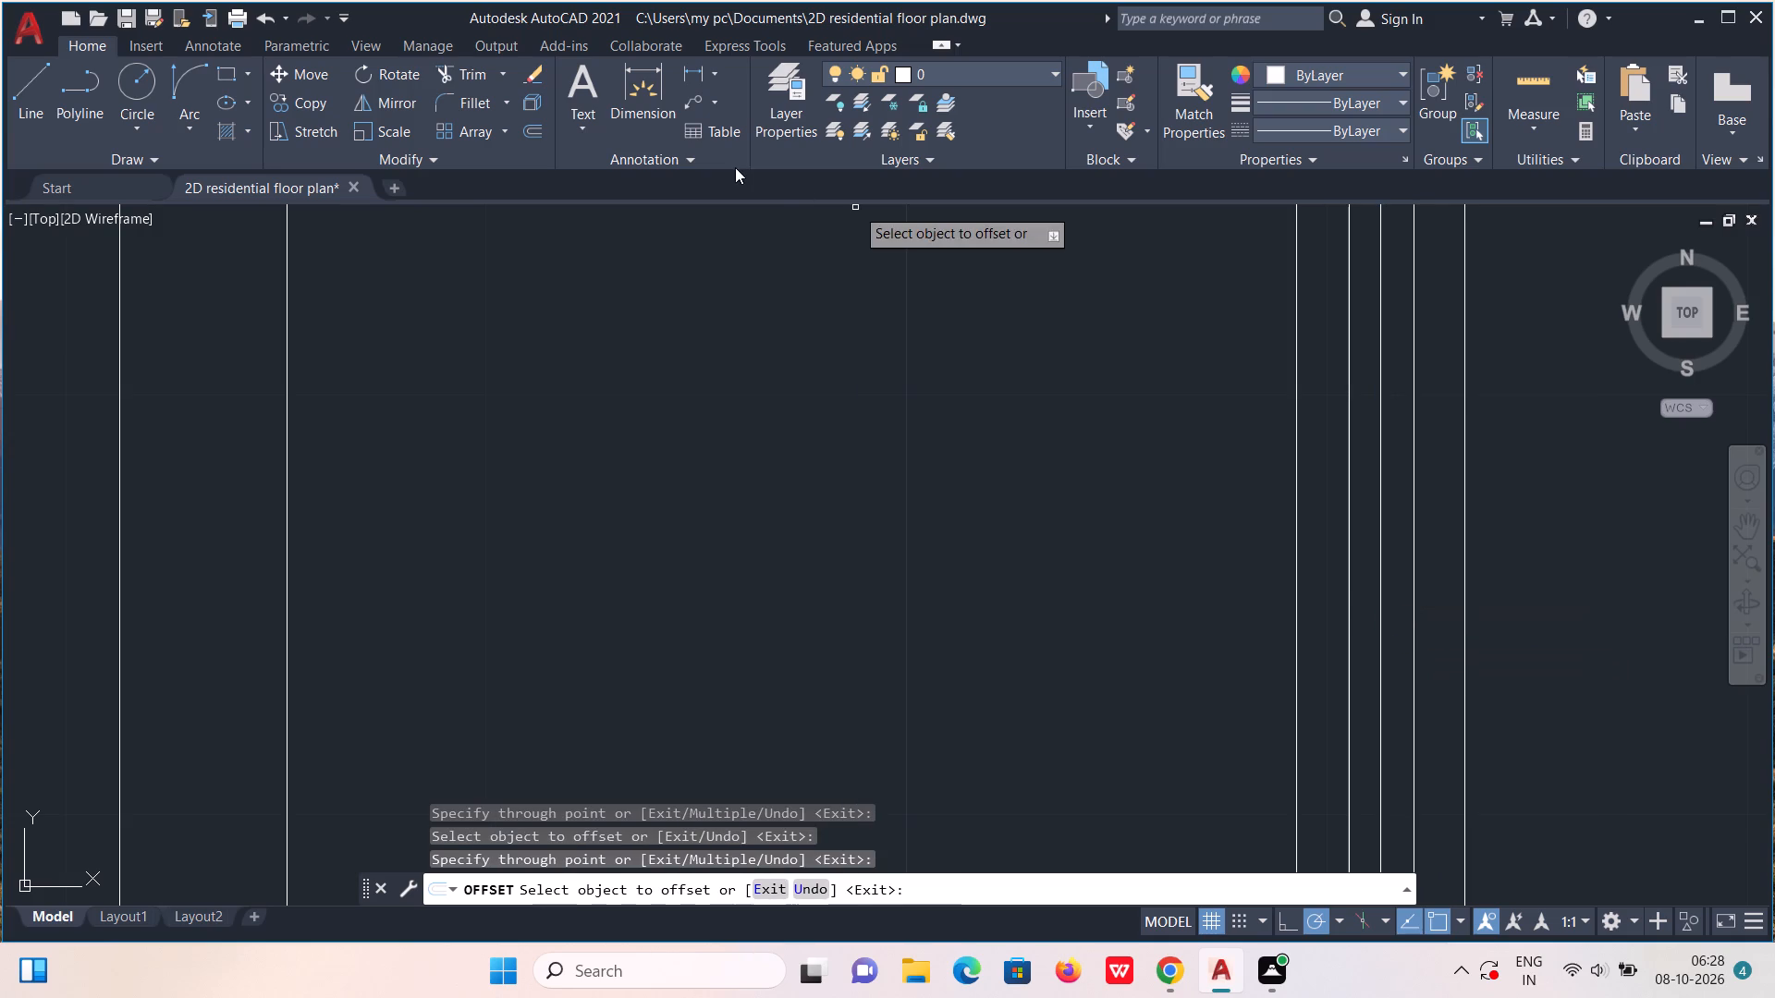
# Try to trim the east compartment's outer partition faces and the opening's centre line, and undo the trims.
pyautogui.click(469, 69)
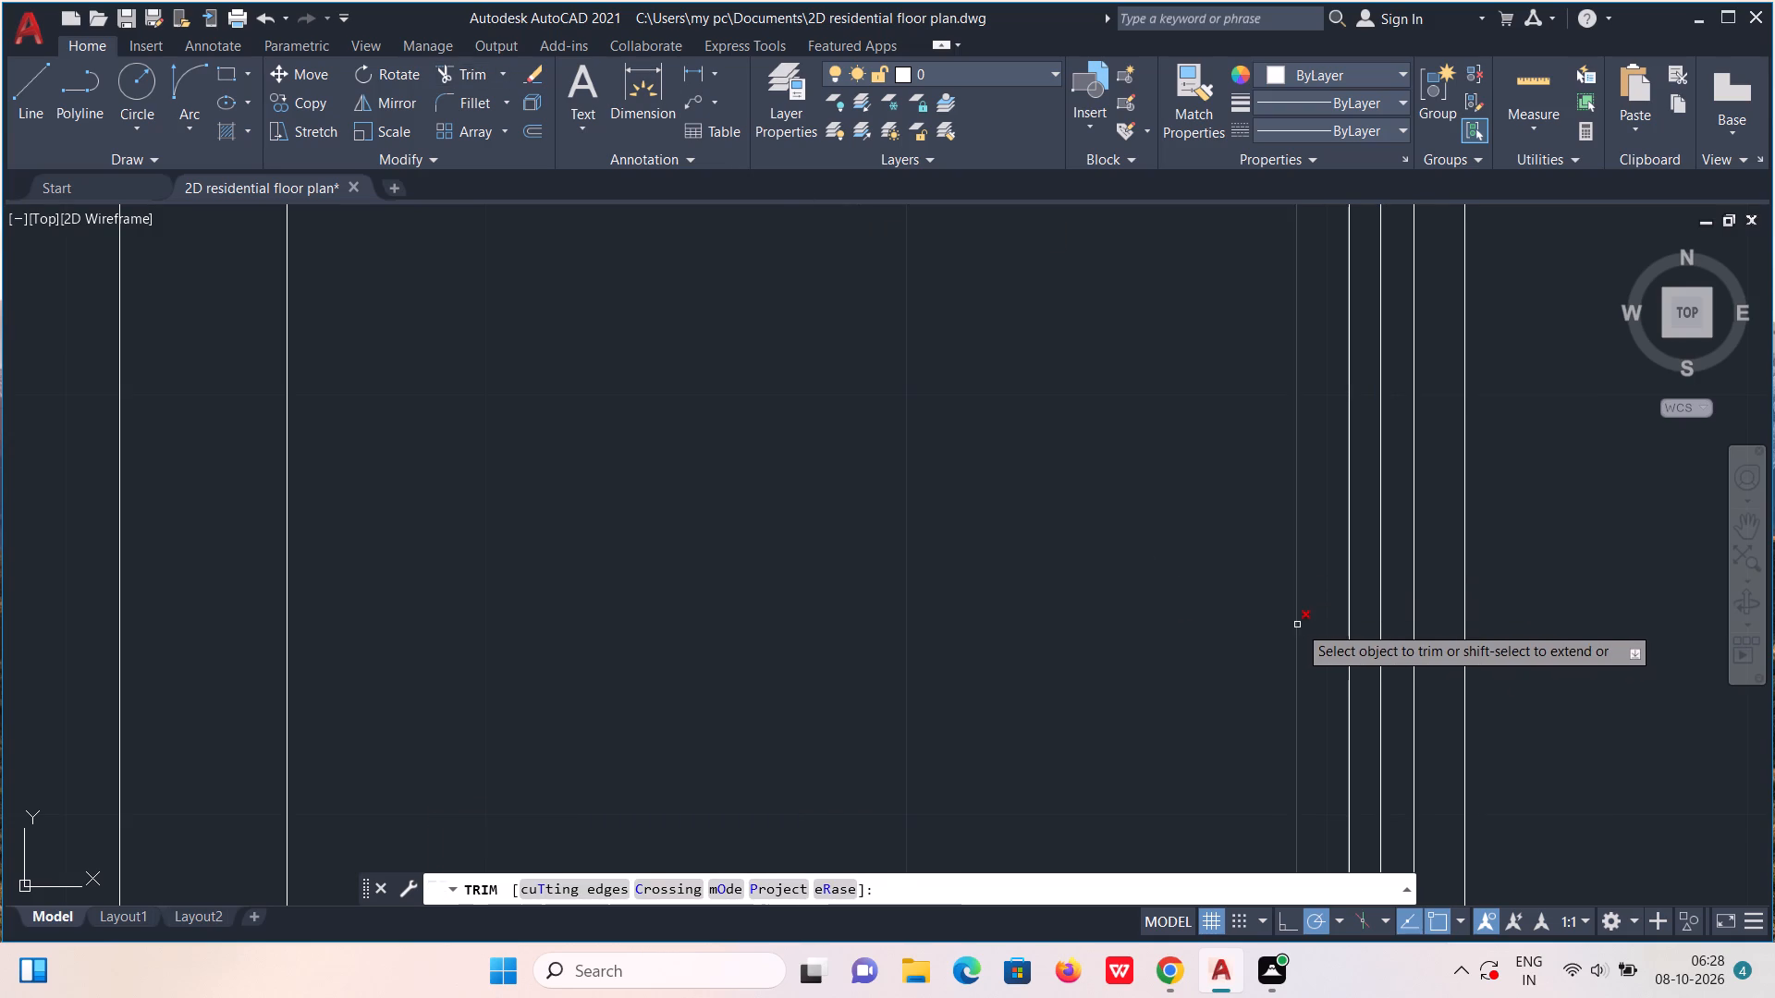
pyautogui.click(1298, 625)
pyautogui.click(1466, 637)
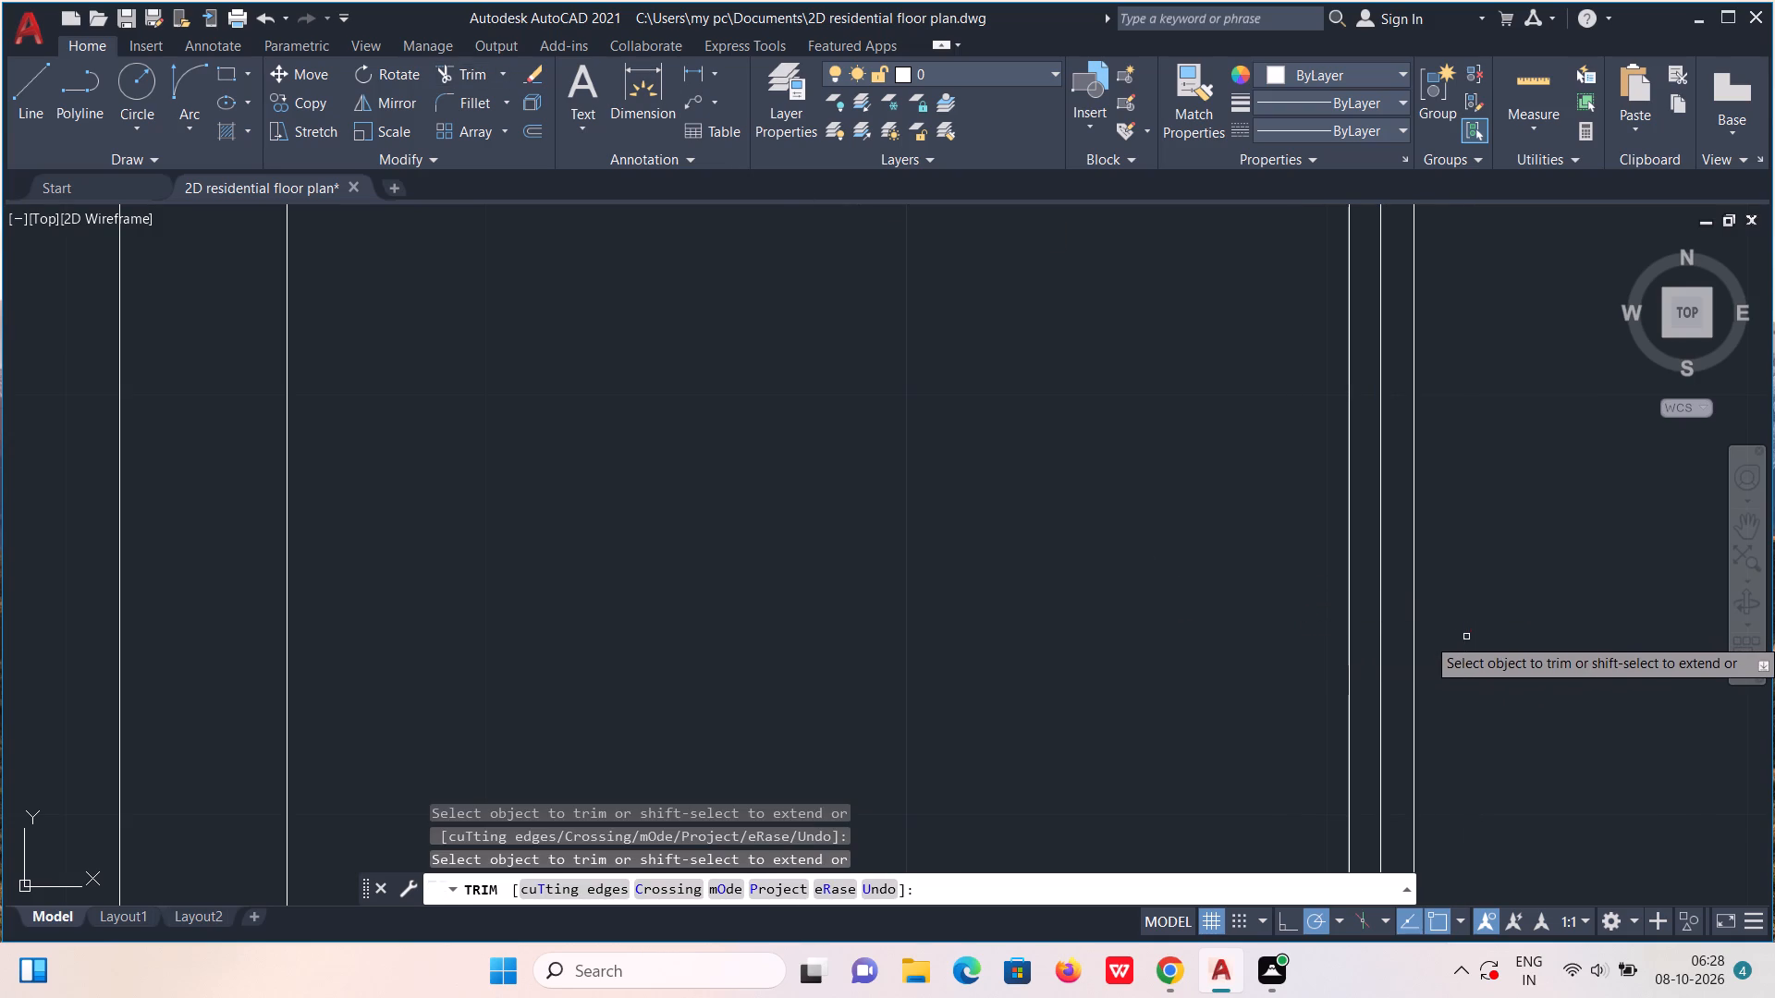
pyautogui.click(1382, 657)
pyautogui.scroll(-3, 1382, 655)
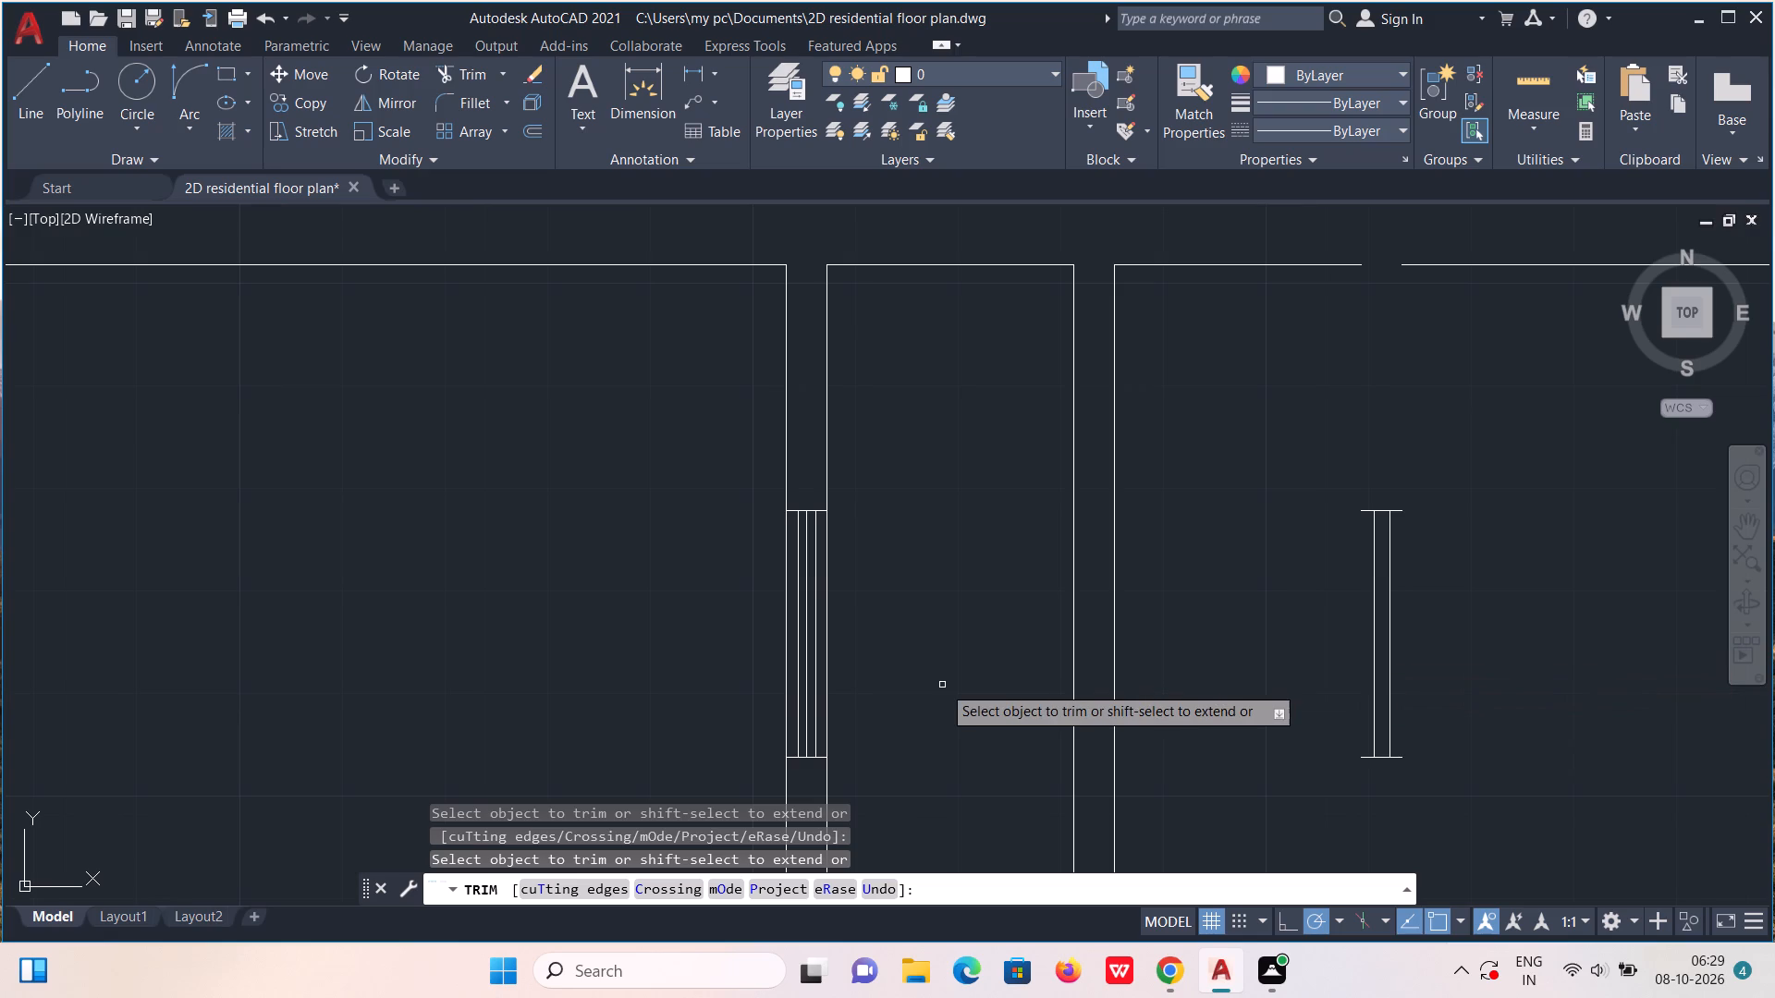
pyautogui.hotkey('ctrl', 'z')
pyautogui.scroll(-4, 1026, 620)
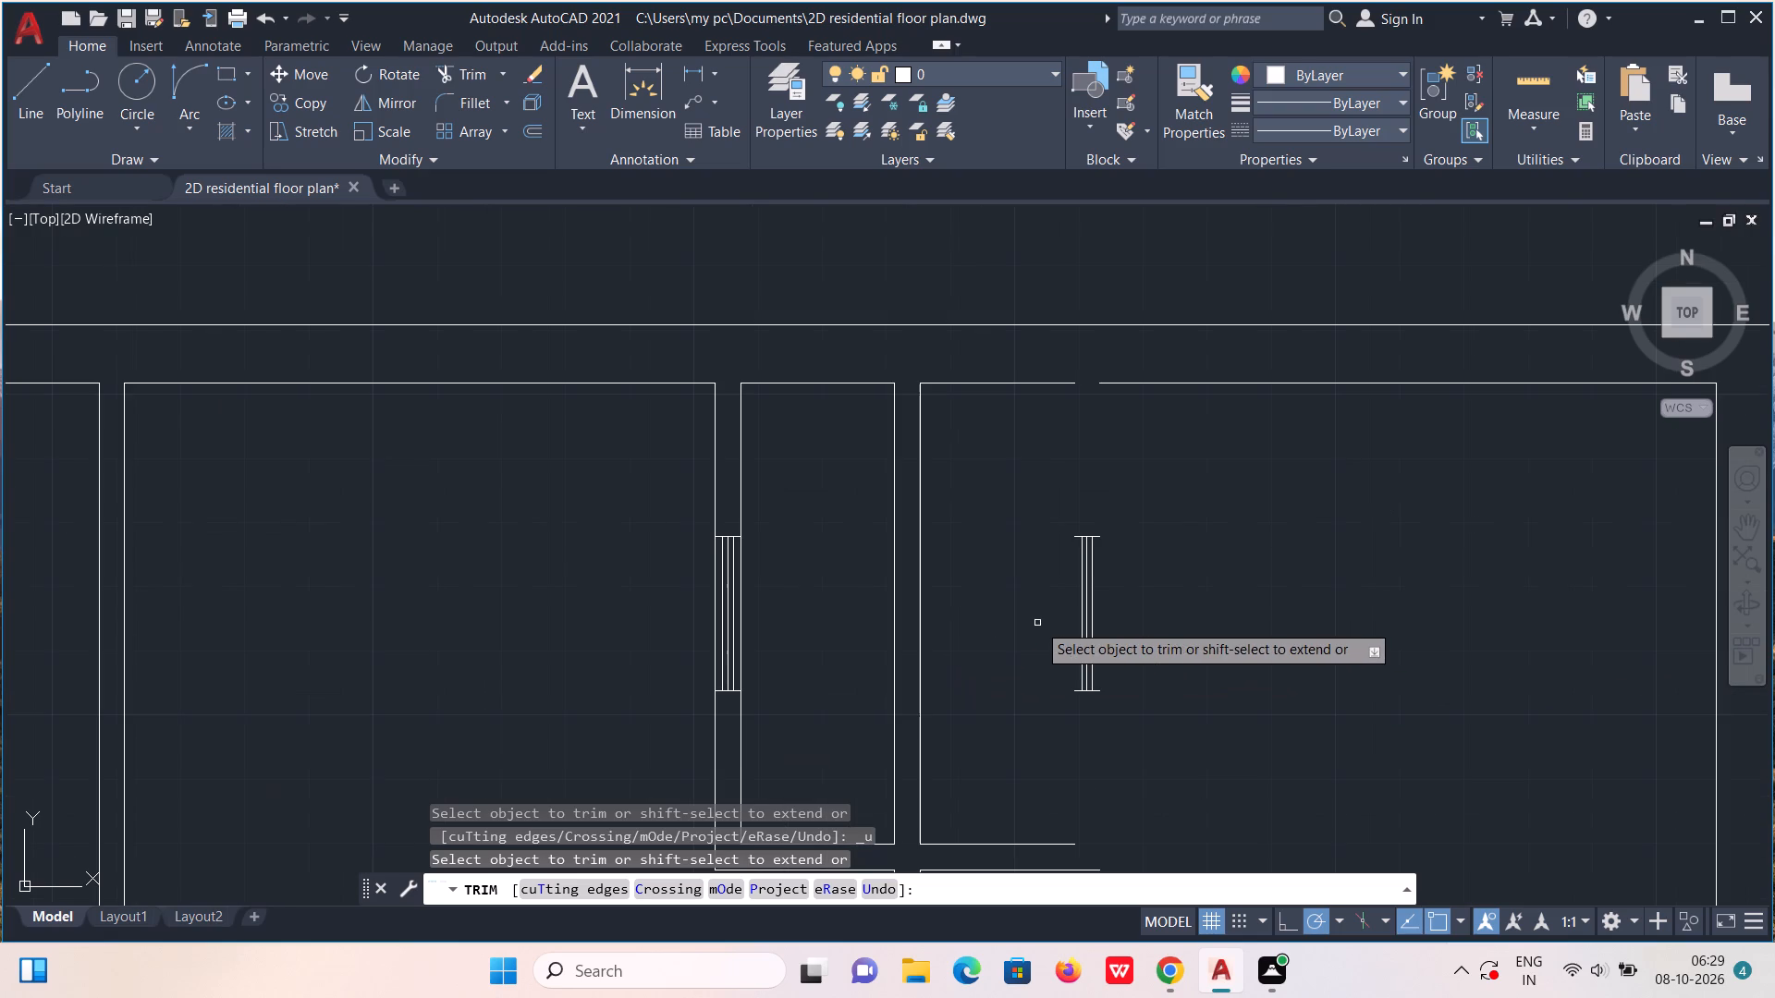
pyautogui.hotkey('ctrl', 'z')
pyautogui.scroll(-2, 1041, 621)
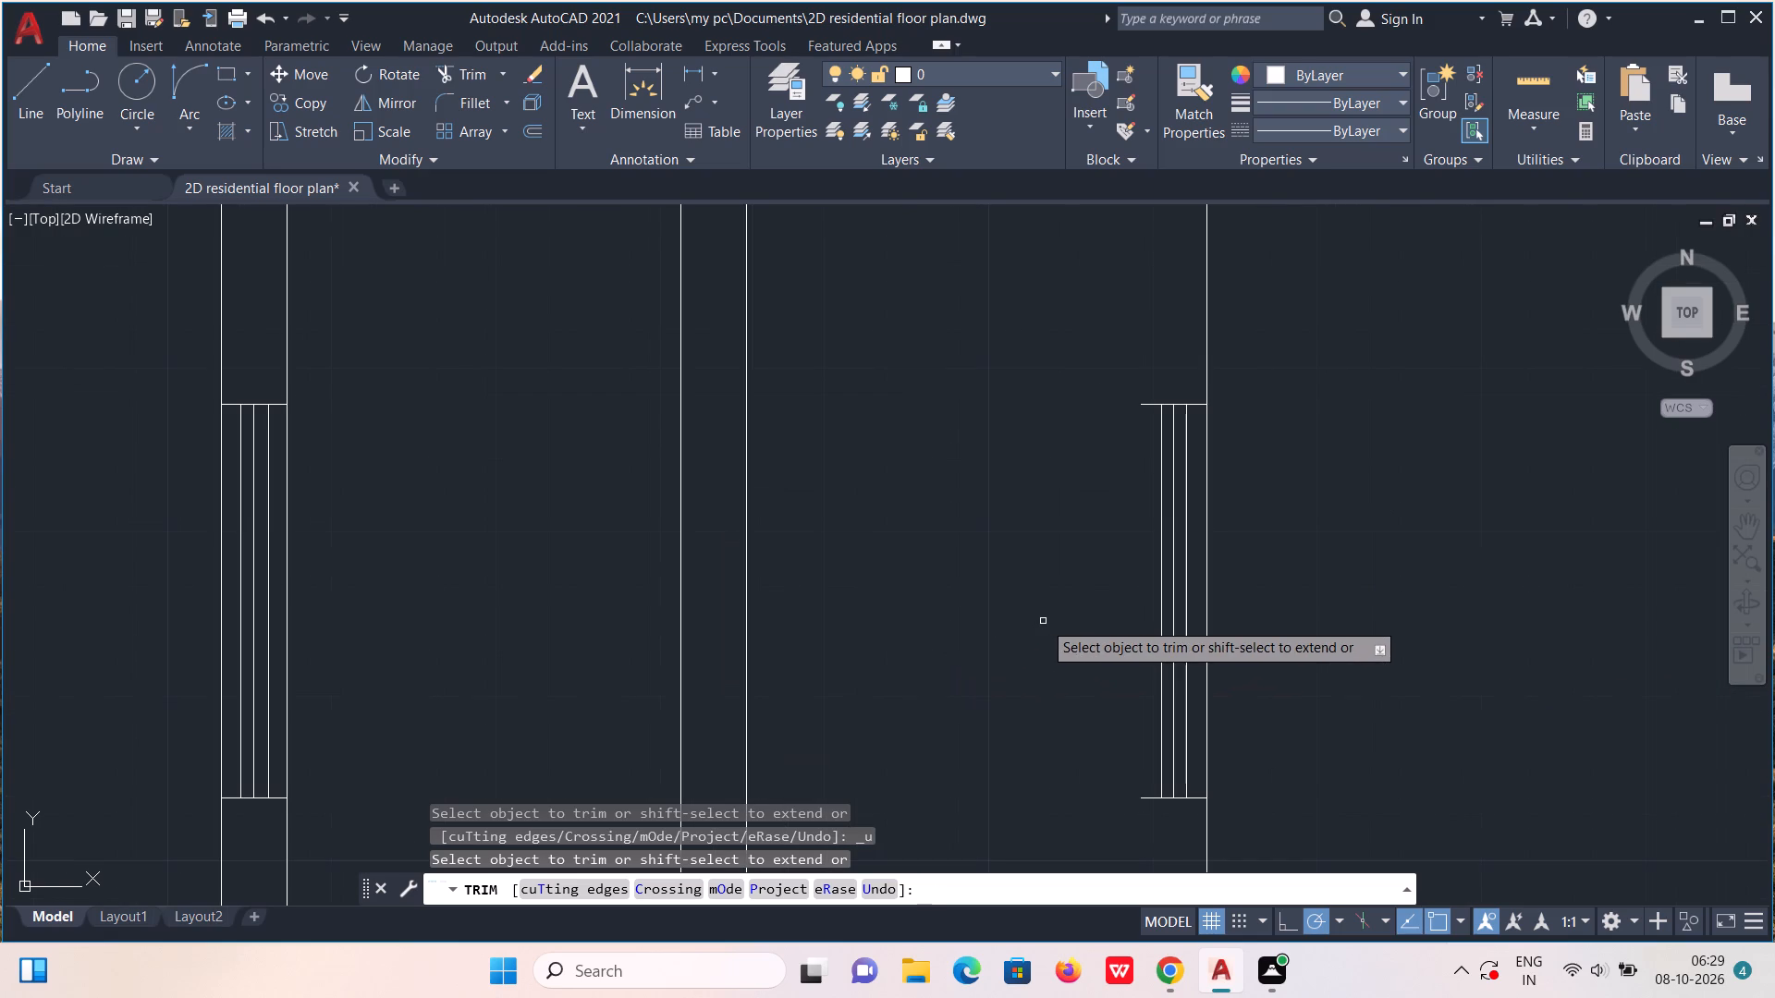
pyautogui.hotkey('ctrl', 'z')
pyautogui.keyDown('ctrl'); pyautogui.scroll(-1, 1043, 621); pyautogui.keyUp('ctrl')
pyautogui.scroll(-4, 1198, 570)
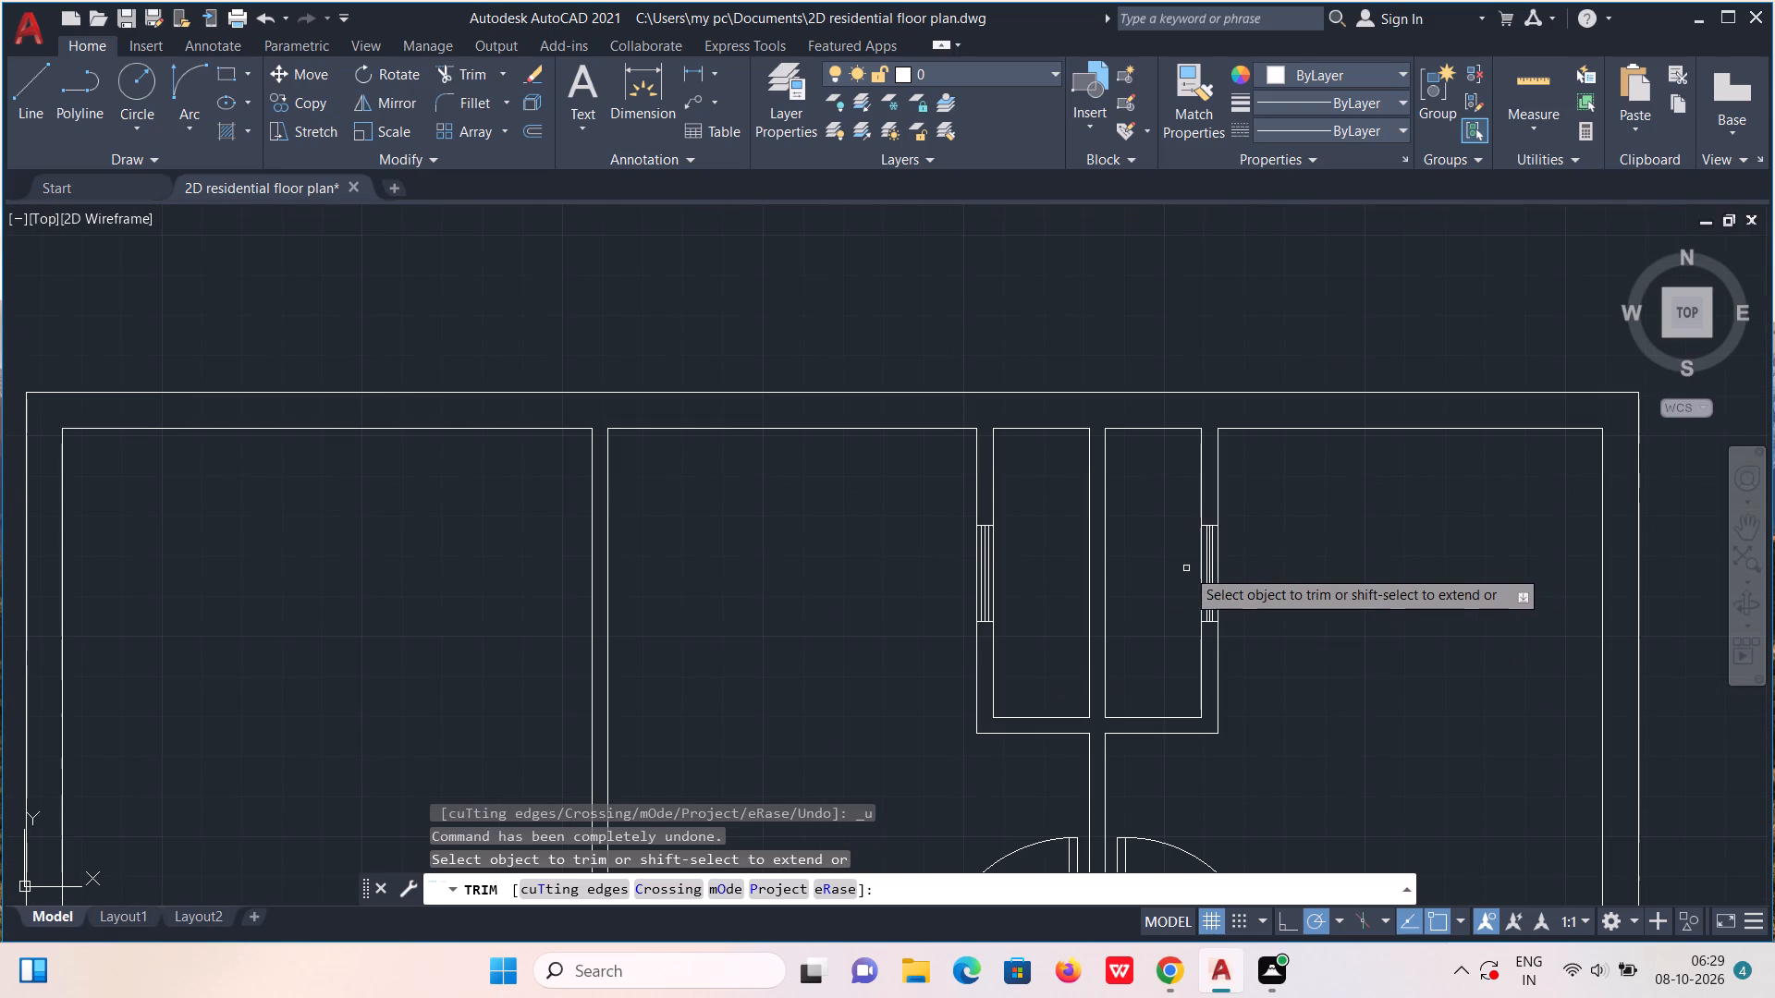
# Trim both partition faces between the east opening's cross lines and remove its centre line, keeping the two offset lines.
pyautogui.scroll(3, 1188, 568)
pyautogui.click(1241, 583)
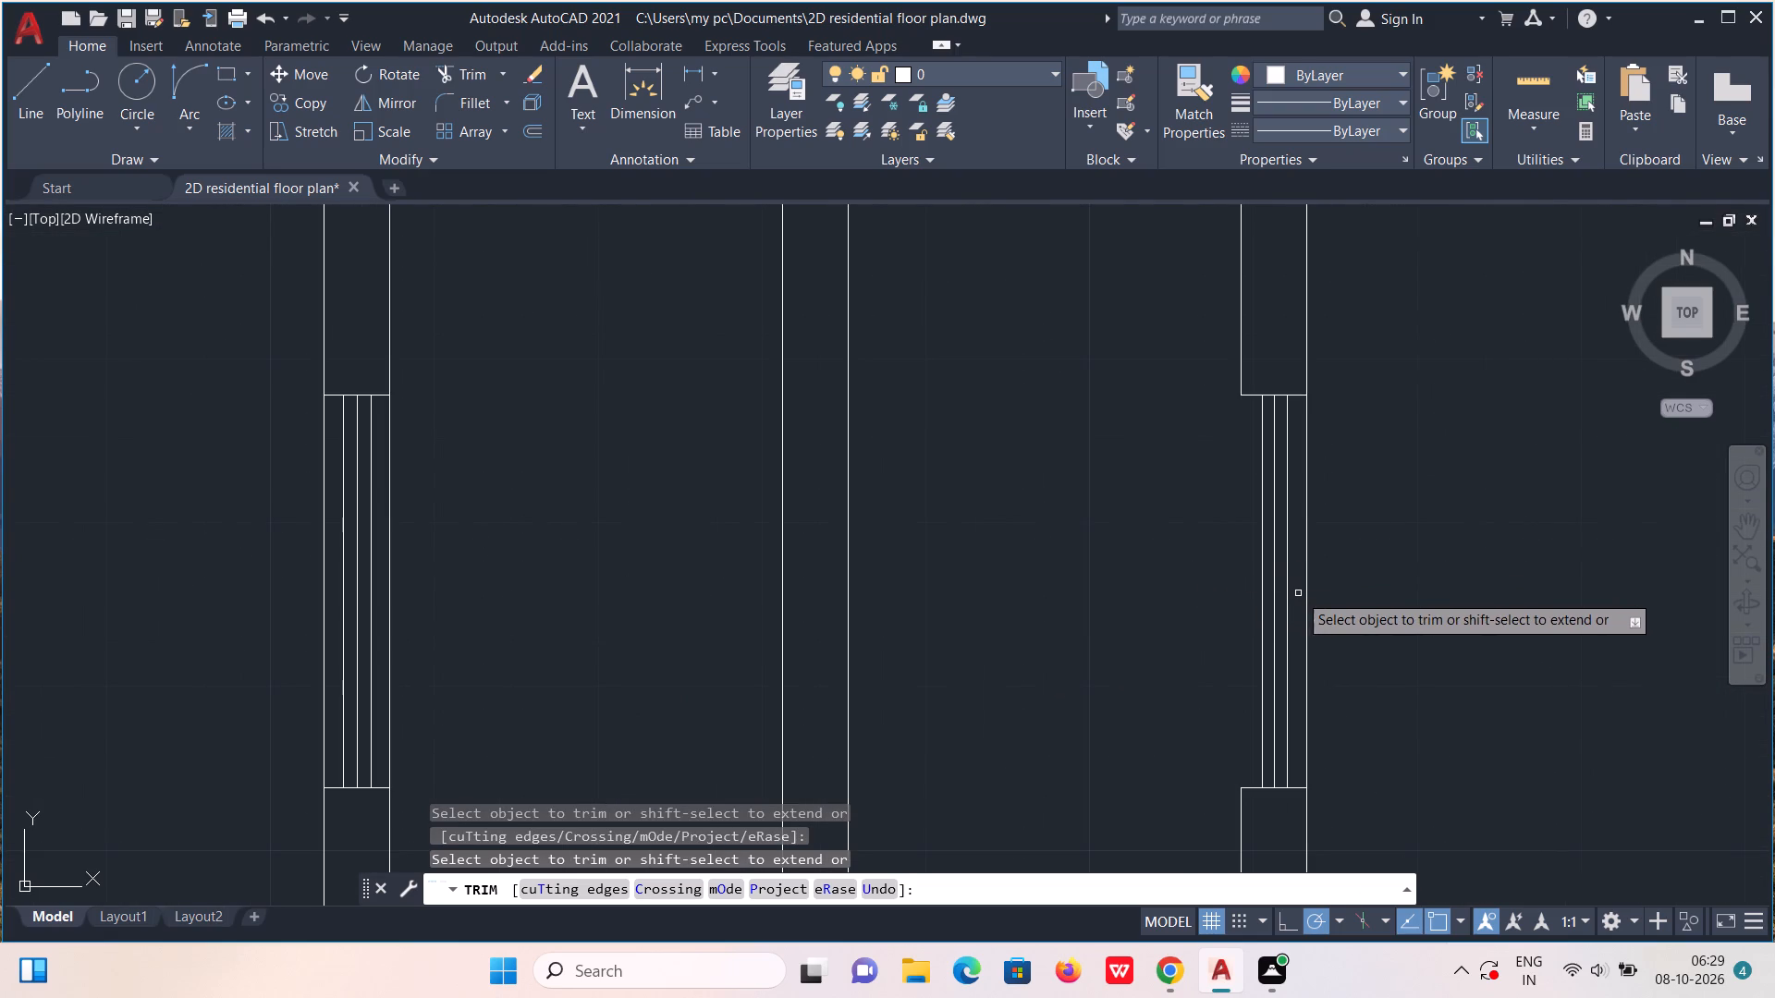
pyautogui.click(1306, 598)
pyautogui.scroll(3, 1273, 572)
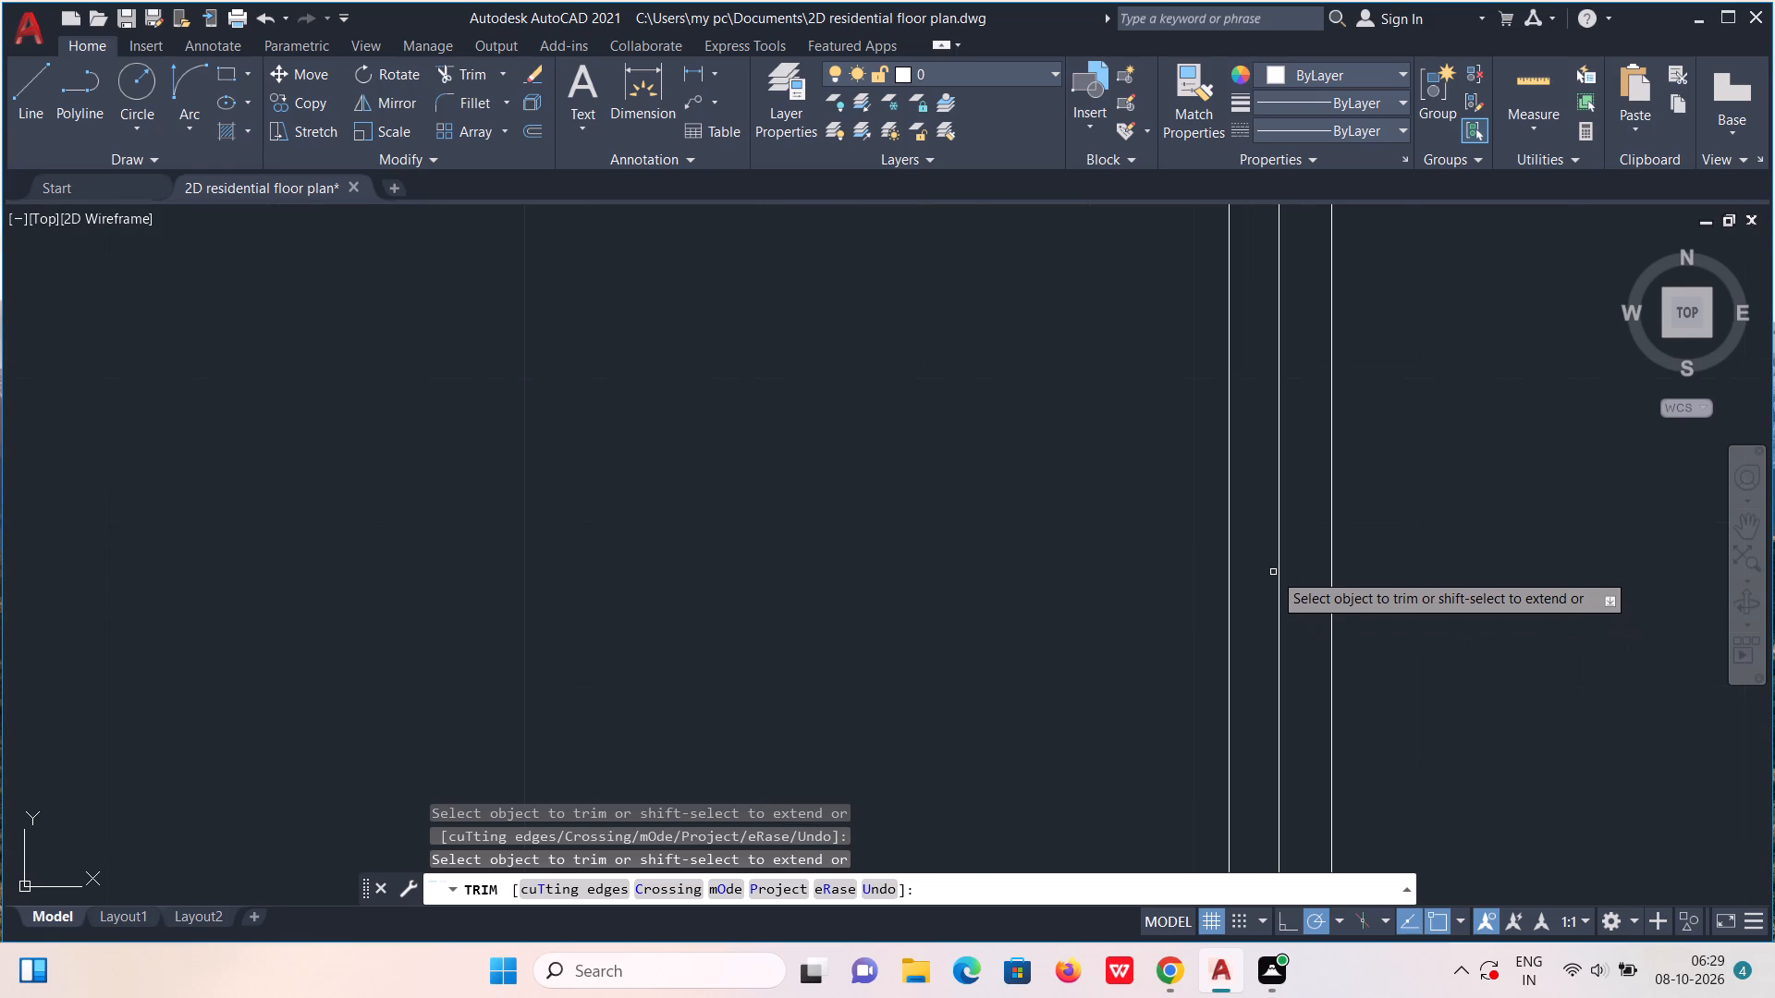
pyautogui.click(1279, 579)
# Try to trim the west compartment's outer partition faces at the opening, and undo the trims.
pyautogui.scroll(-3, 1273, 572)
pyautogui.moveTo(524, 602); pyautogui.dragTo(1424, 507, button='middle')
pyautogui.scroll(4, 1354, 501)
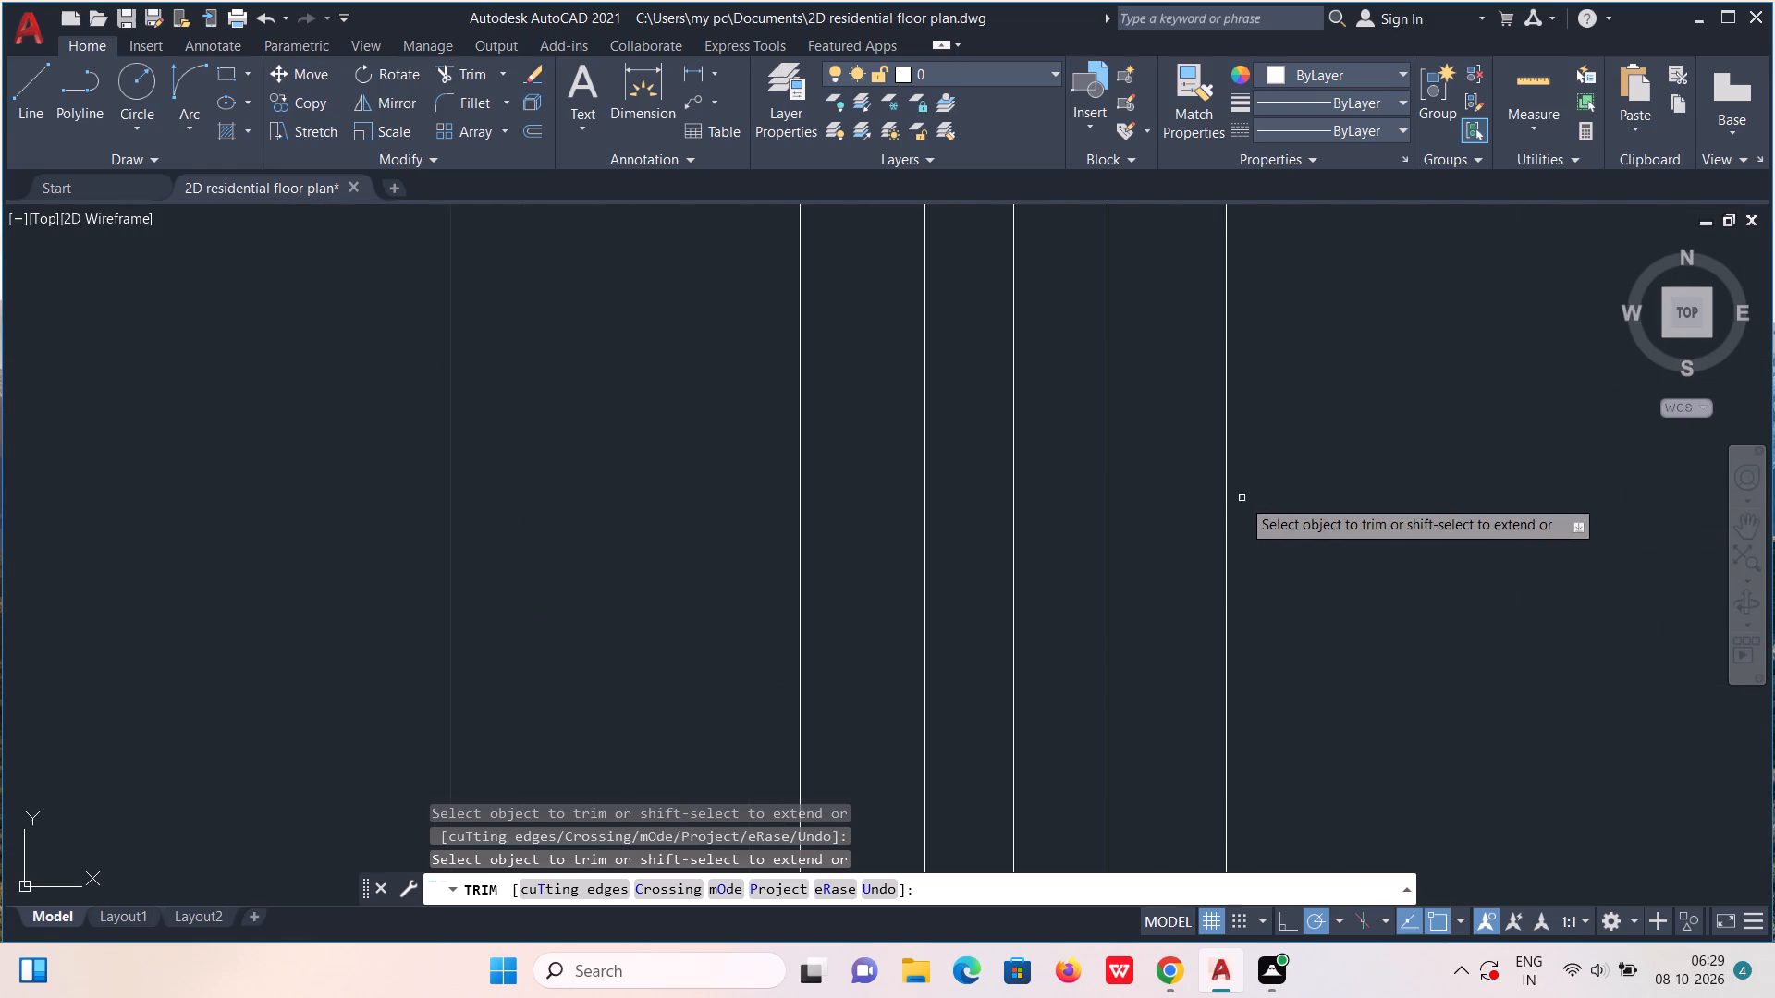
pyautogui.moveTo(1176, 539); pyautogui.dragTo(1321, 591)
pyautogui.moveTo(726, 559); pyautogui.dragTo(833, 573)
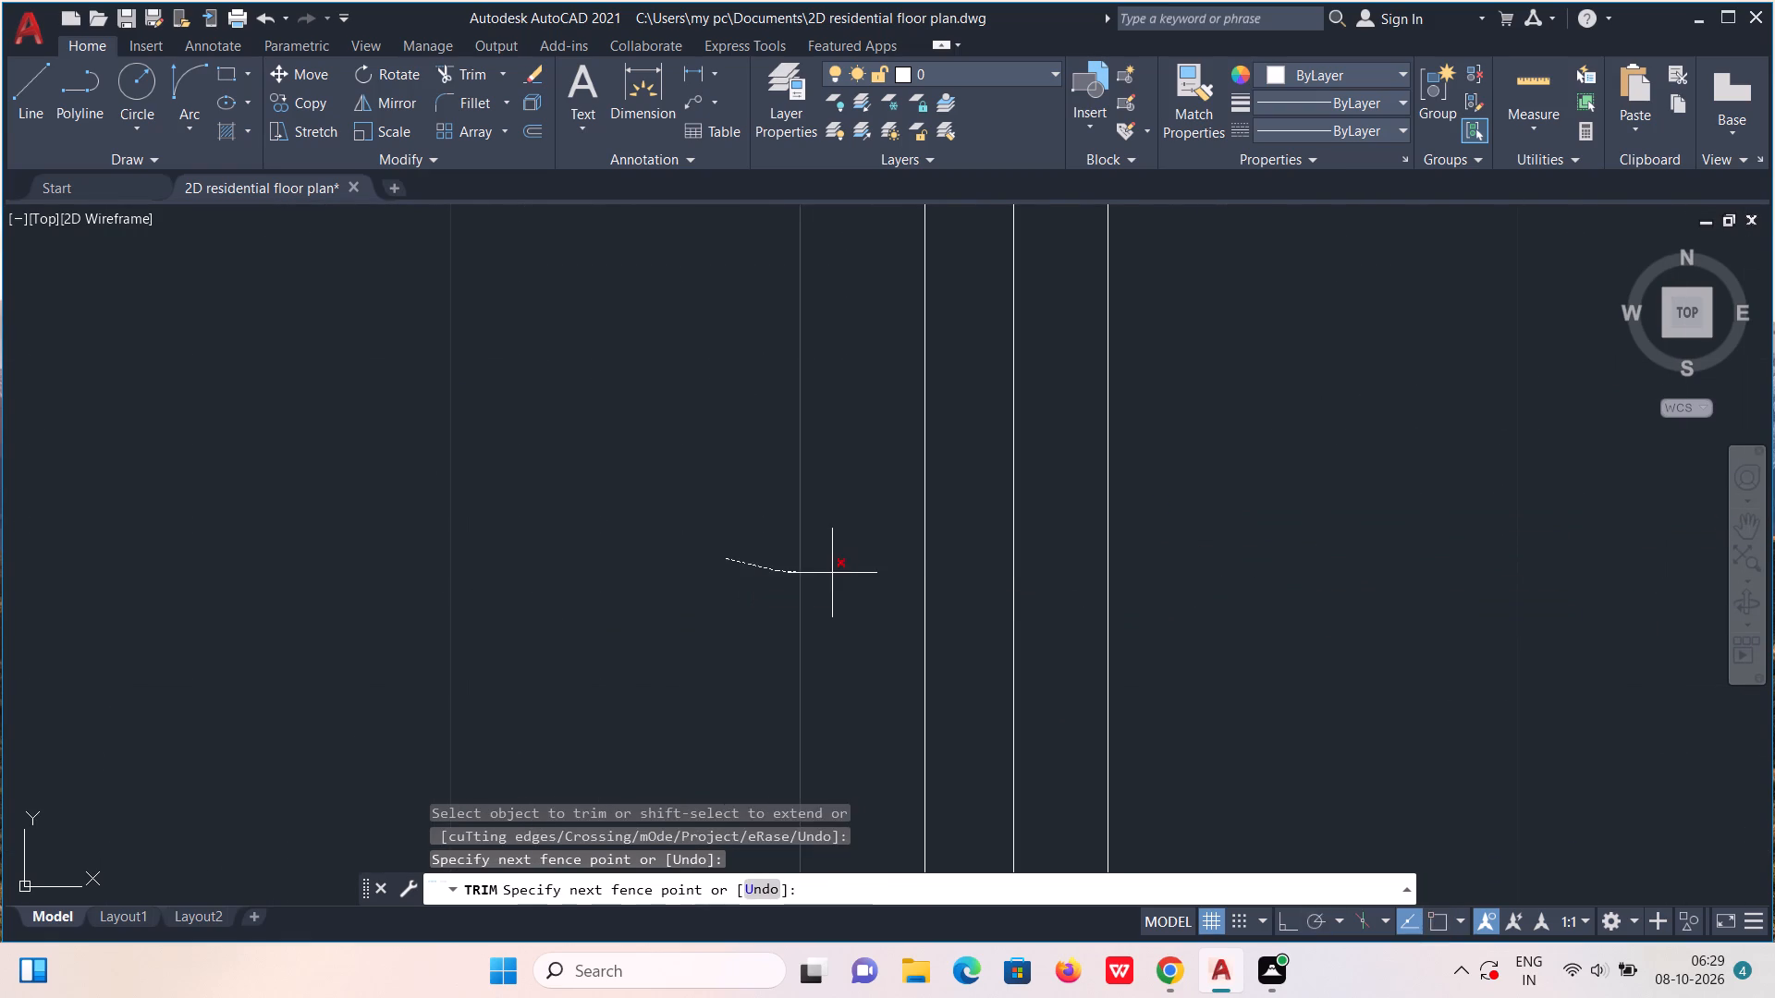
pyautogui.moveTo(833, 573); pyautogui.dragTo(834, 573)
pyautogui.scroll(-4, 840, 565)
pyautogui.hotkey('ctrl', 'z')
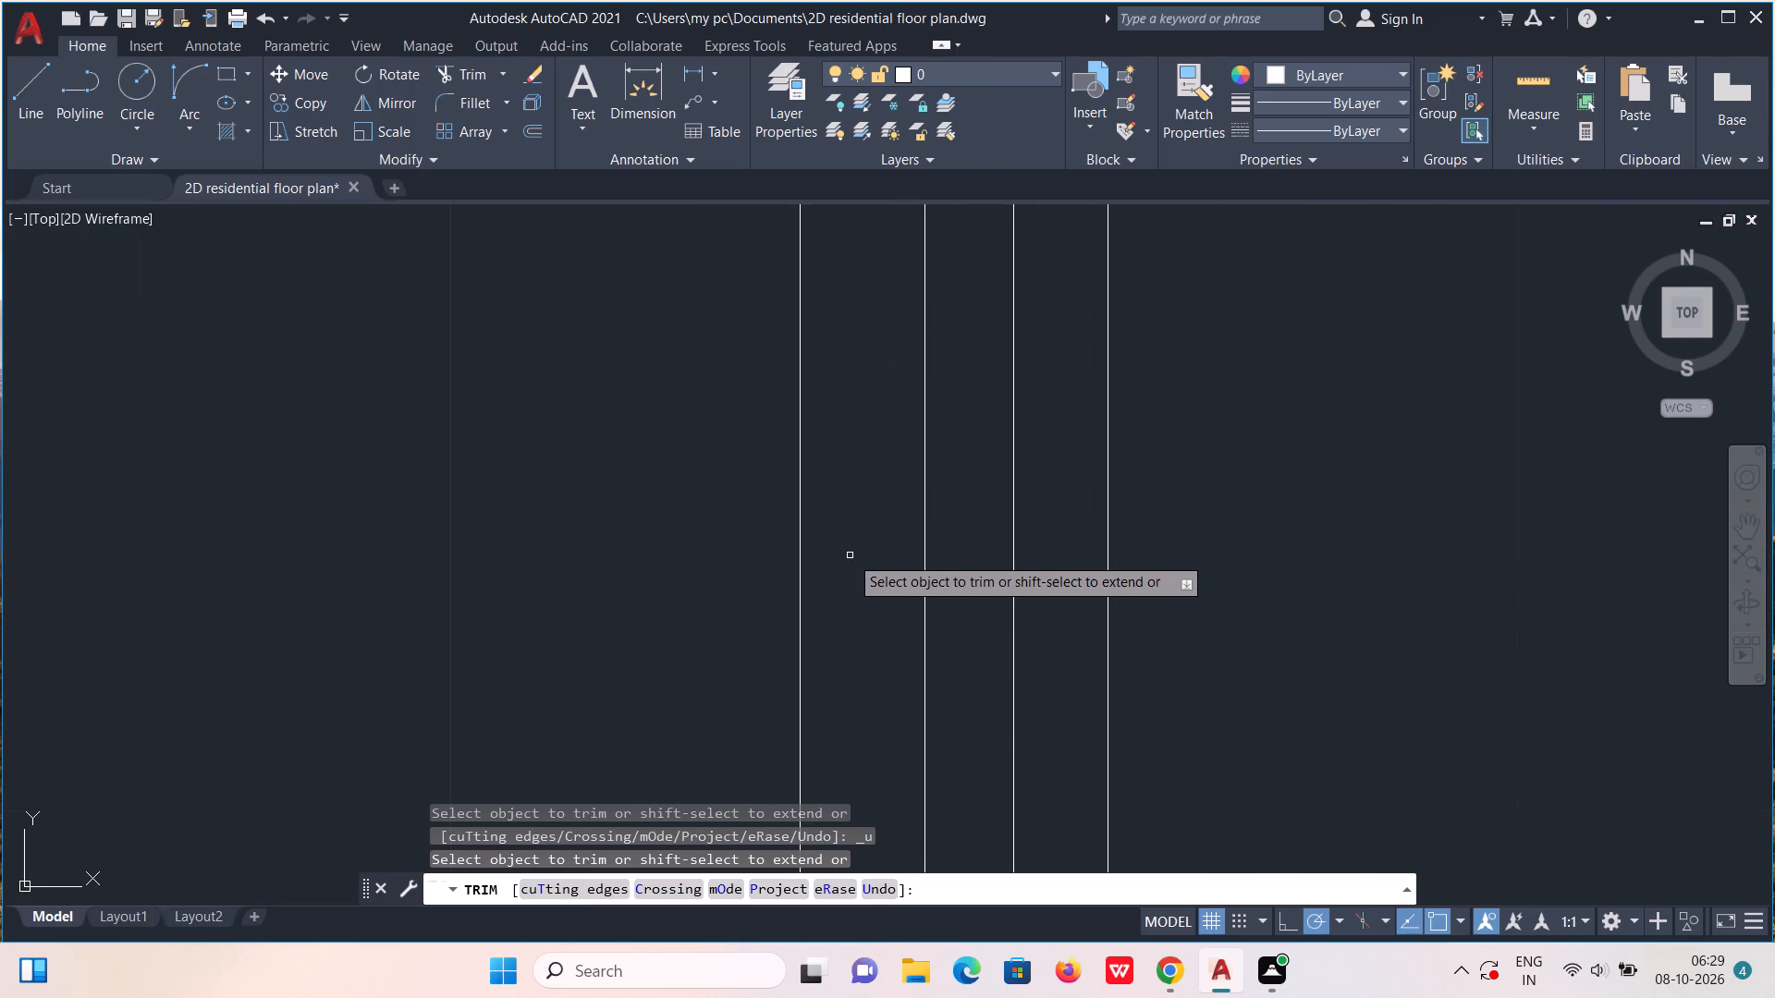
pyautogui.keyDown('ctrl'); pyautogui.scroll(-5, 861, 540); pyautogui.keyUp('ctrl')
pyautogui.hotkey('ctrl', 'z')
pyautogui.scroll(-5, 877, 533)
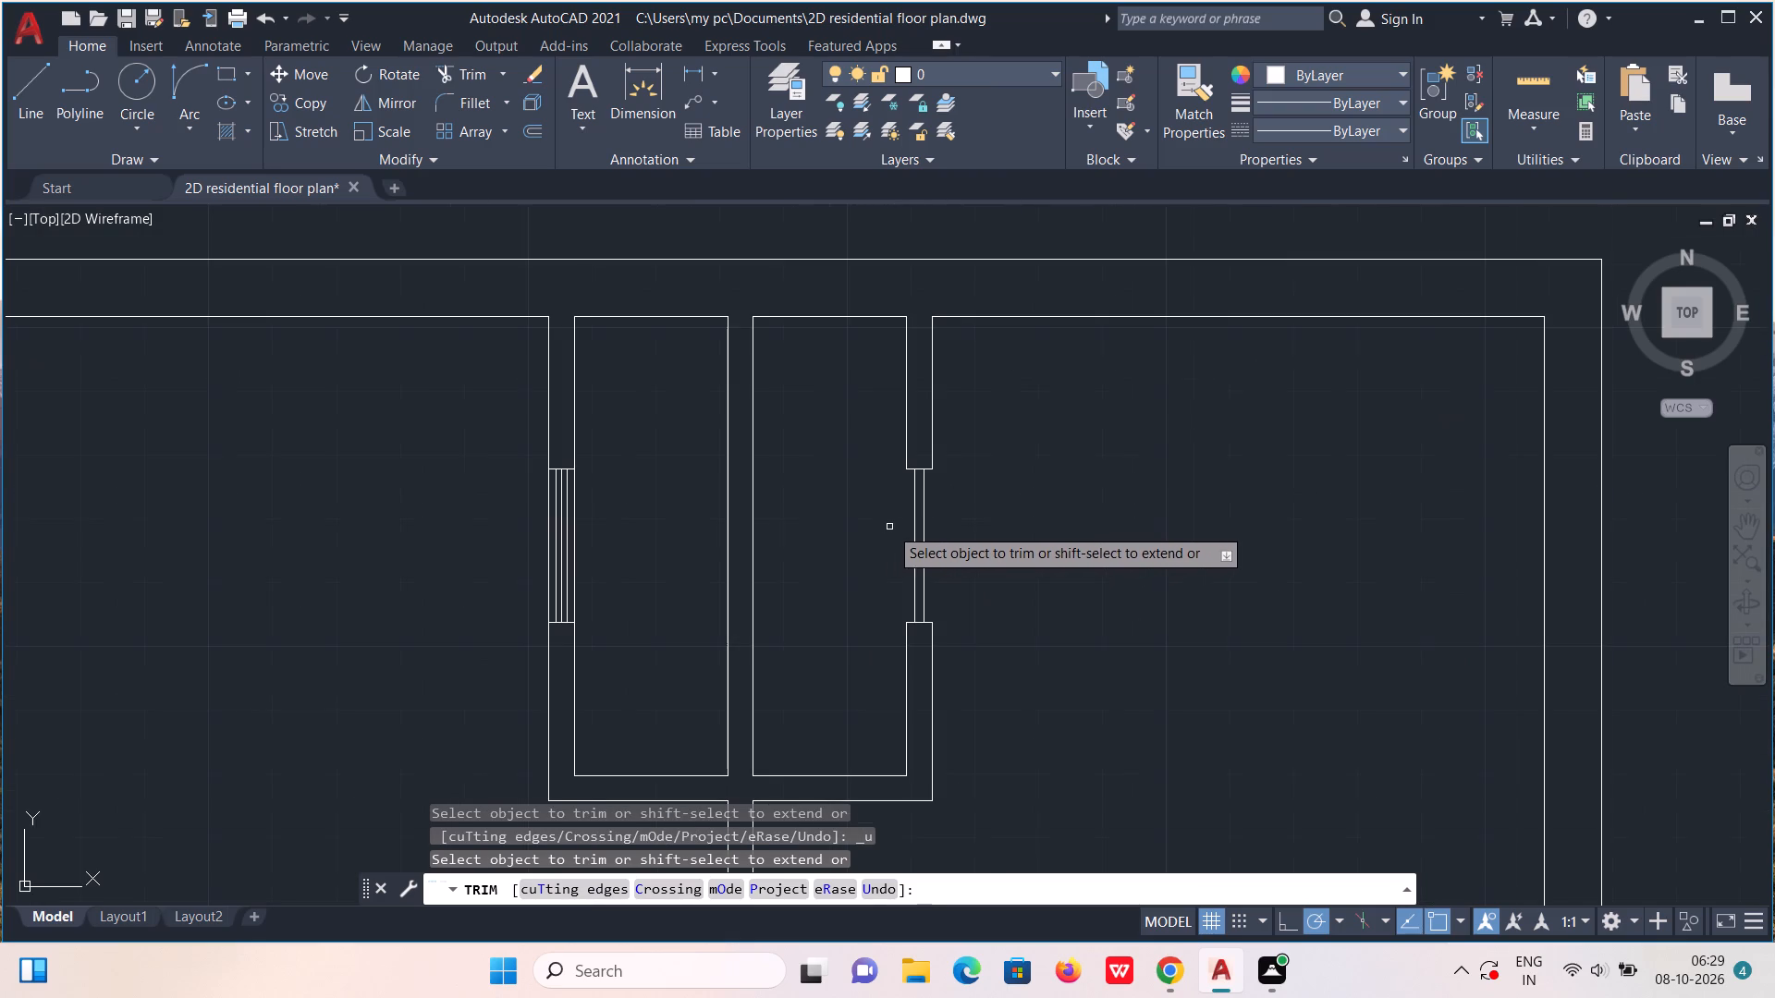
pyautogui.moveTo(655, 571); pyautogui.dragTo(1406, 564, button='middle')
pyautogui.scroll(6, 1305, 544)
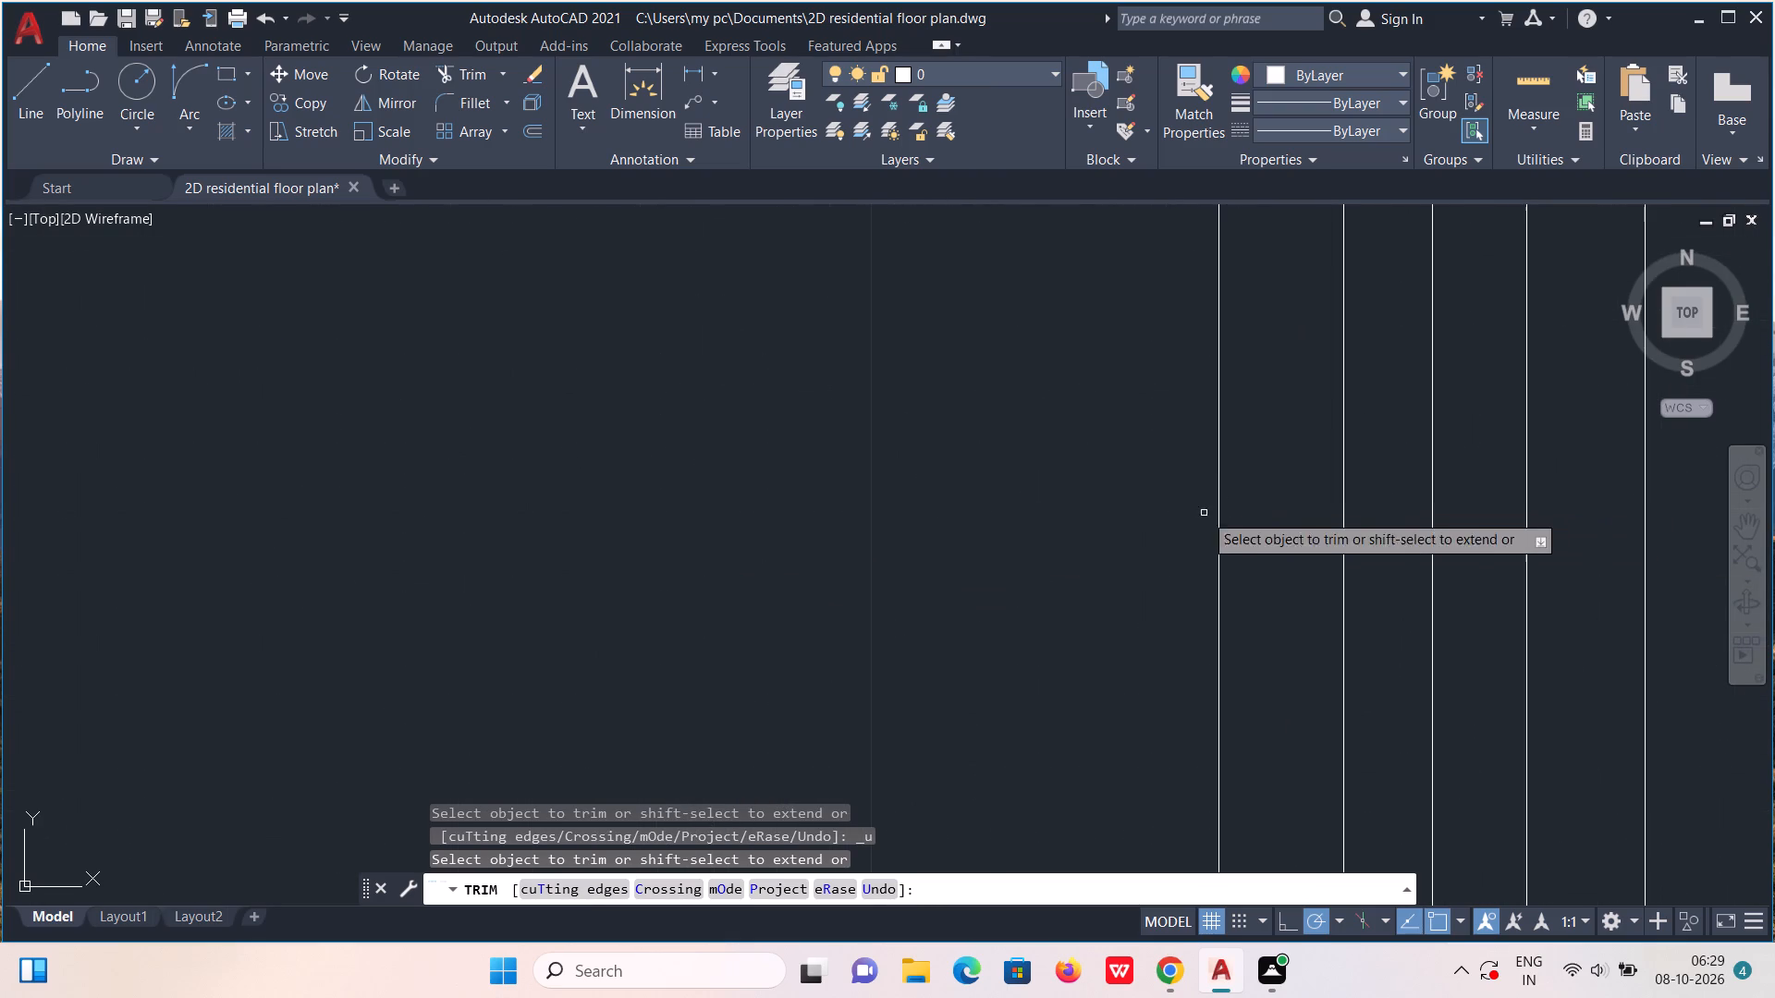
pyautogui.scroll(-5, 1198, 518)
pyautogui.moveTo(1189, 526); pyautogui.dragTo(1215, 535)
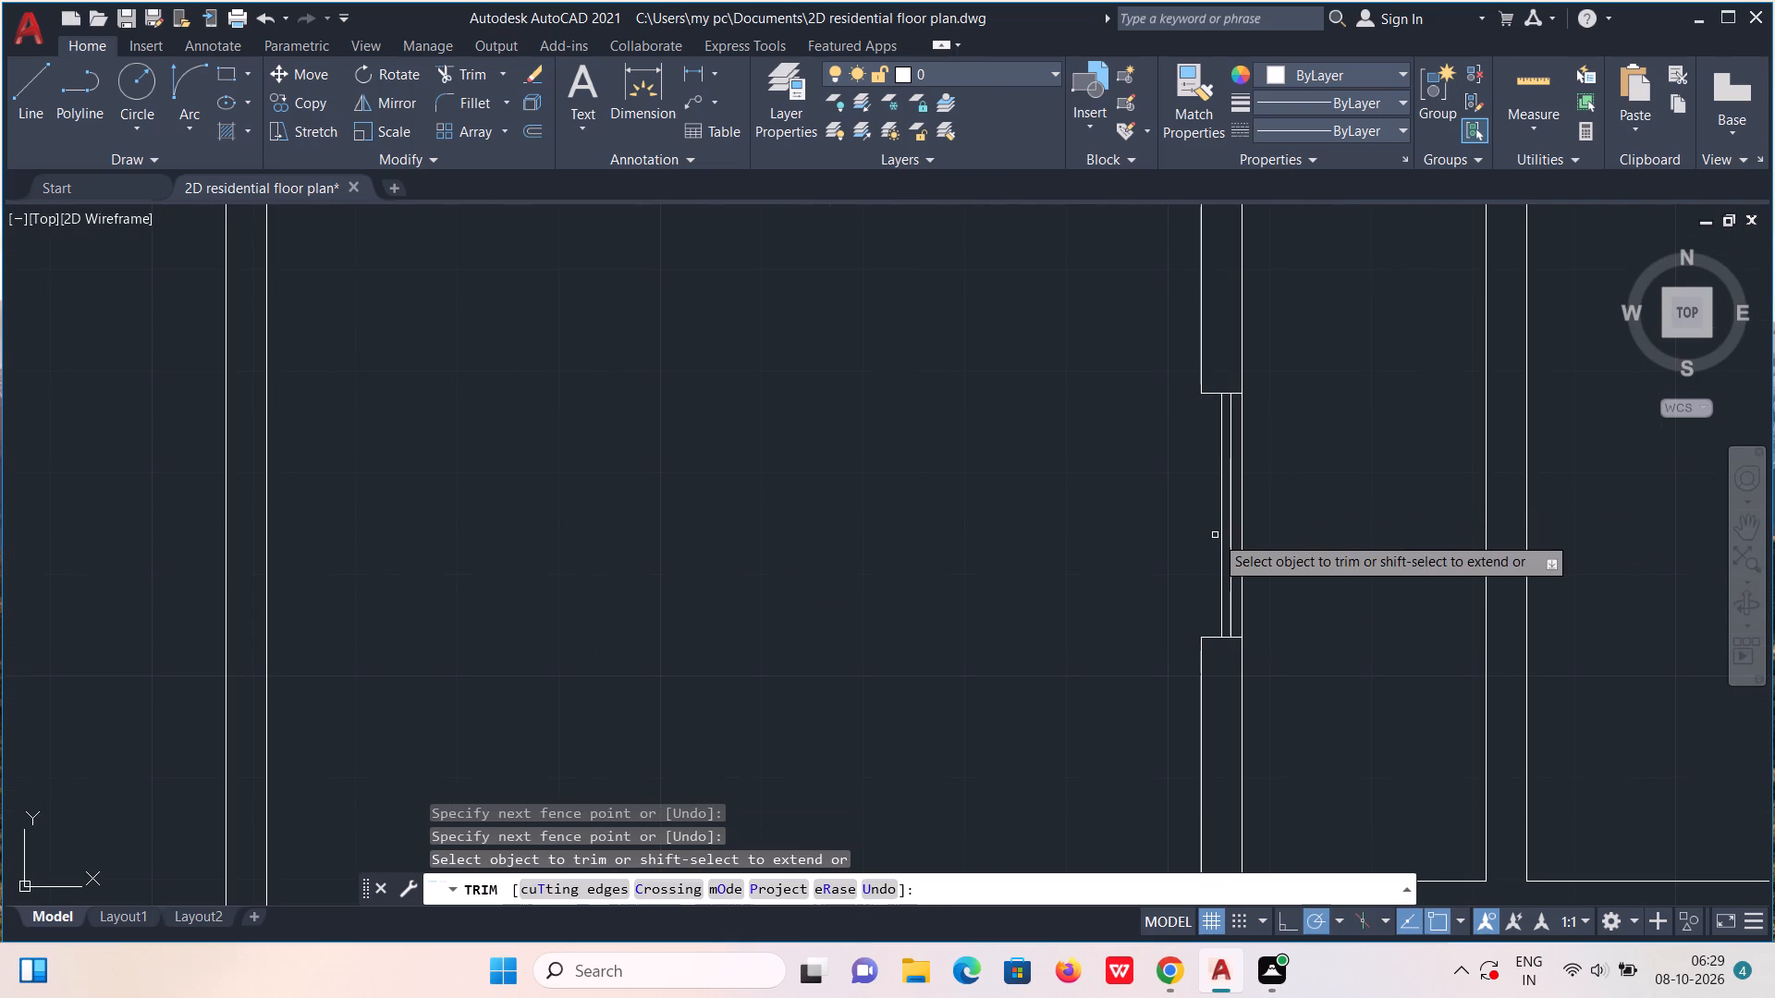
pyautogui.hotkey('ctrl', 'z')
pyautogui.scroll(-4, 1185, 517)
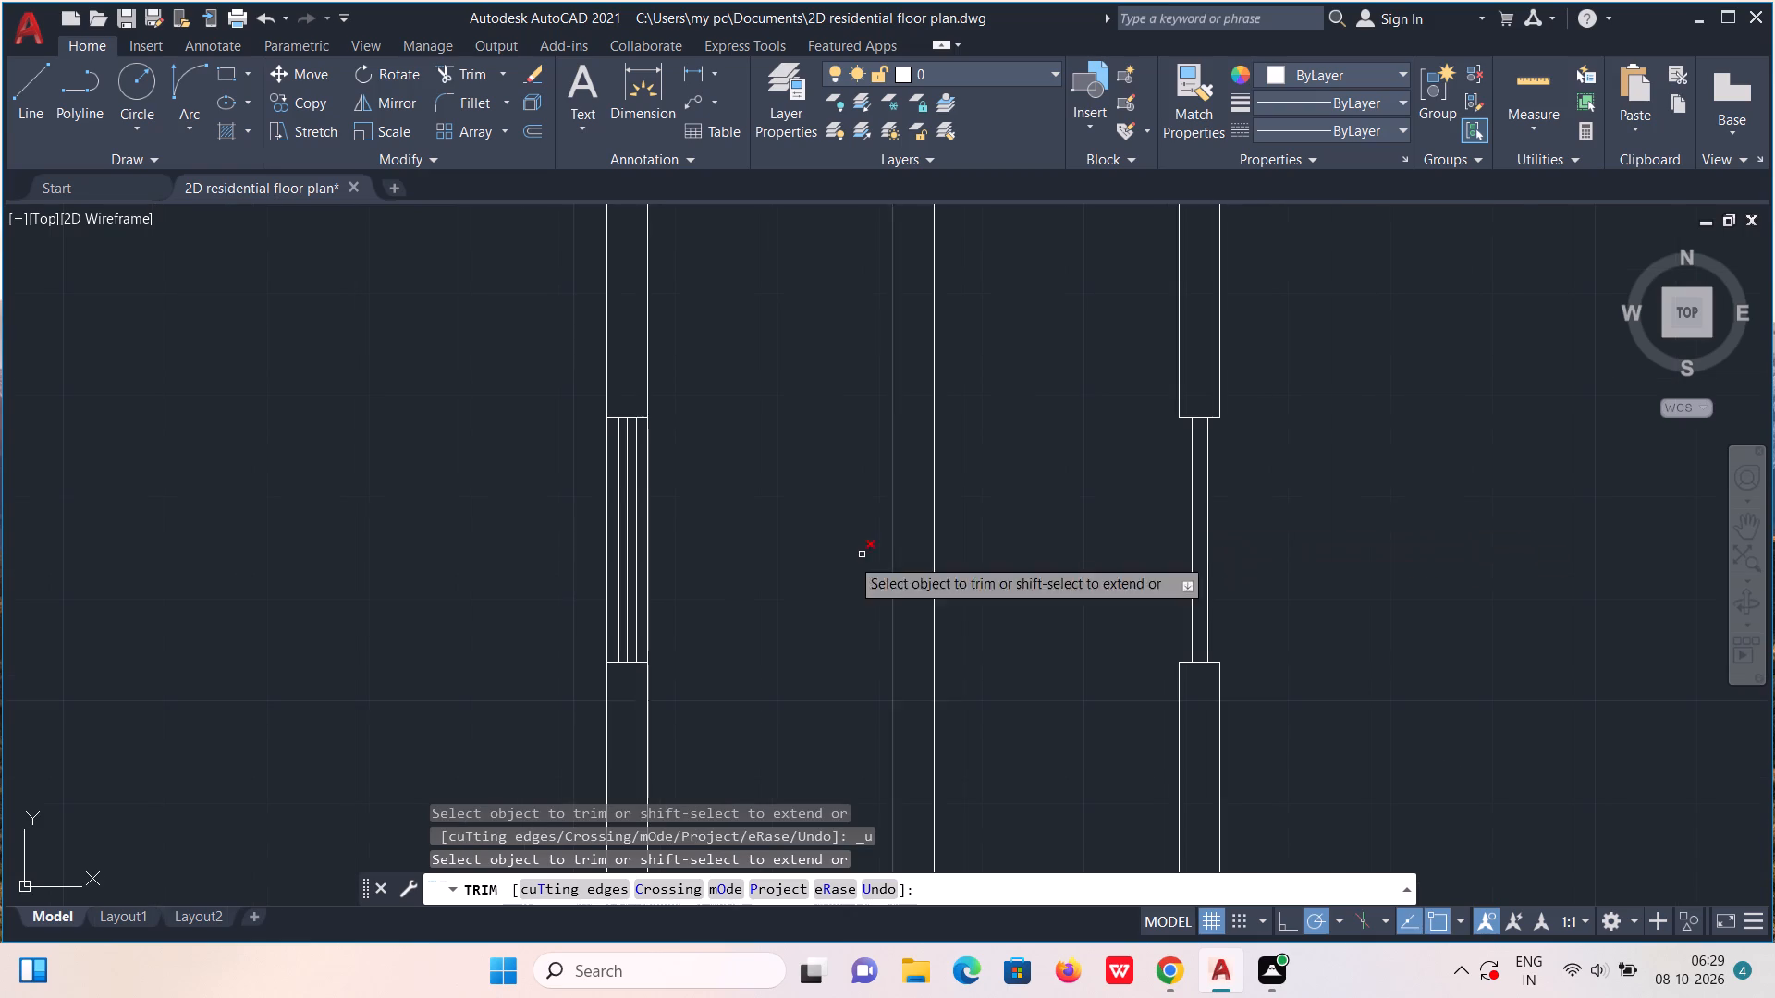
# Trim both partition faces between the west opening's cross lines and remove its centre line, keeping the two offset lines.
pyautogui.moveTo(961, 617); pyautogui.dragTo(1554, 578, button='middle')
pyautogui.scroll(1, 1173, 522)
pyautogui.moveTo(1194, 509); pyautogui.dragTo(1193, 509)
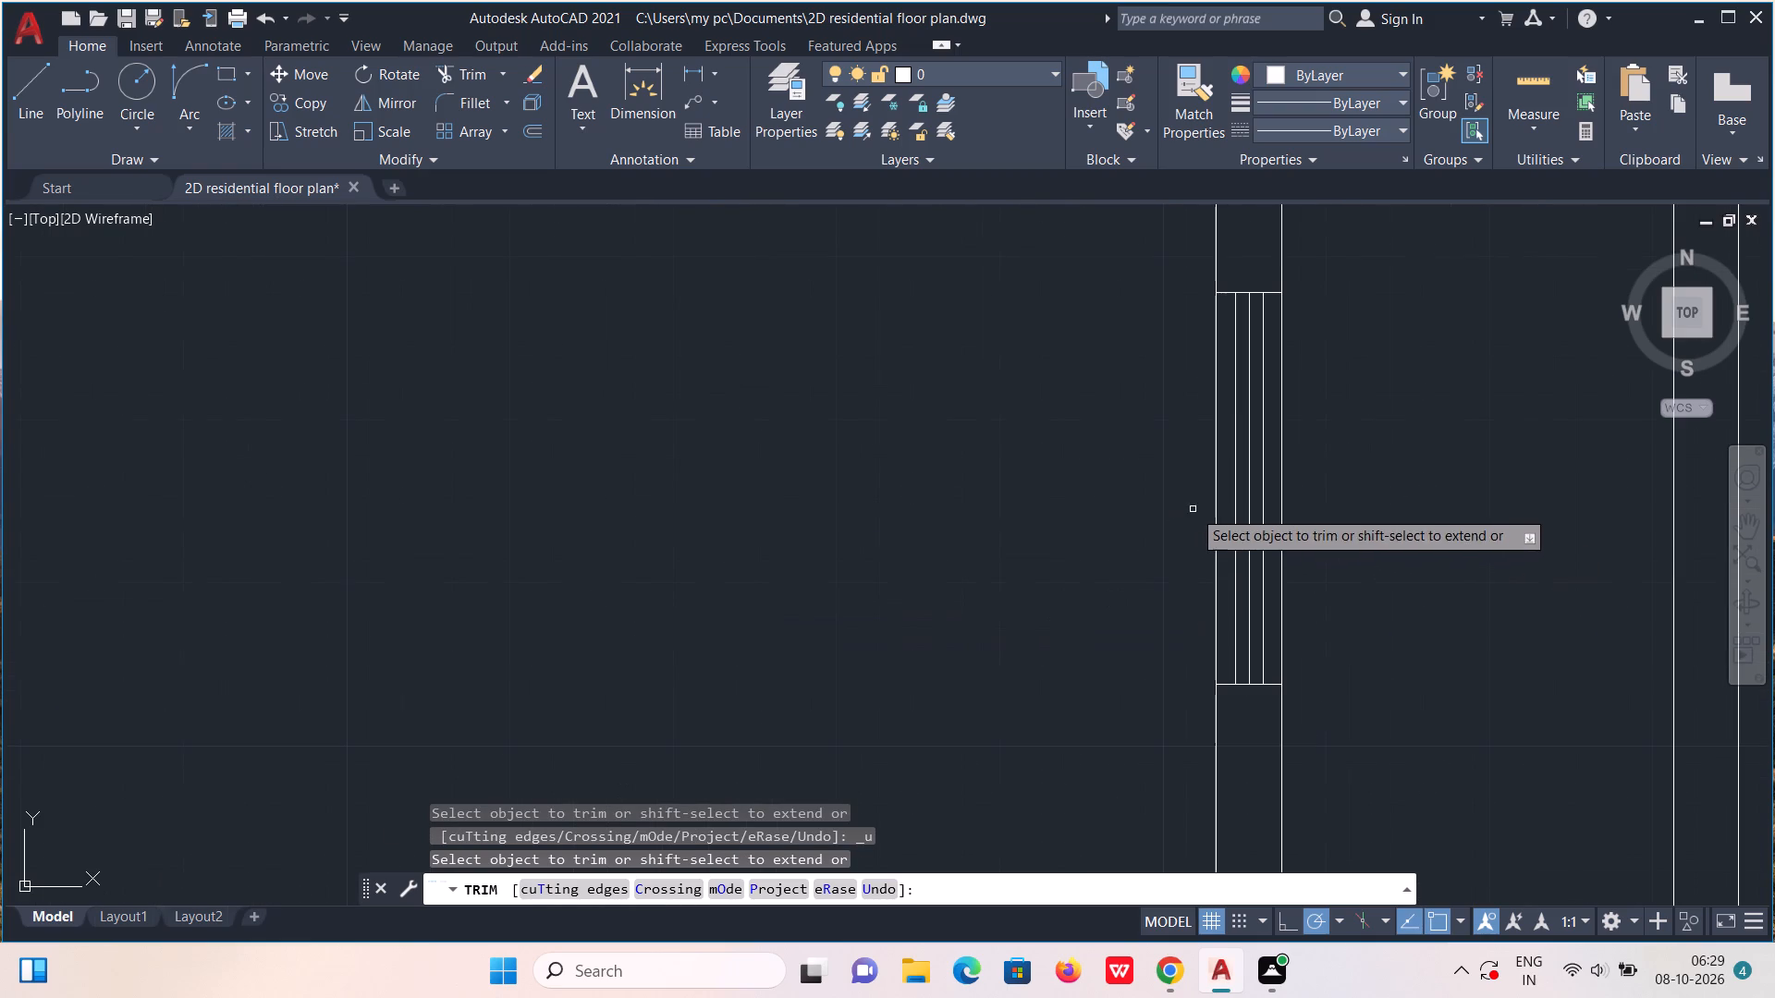
pyautogui.moveTo(1193, 509); pyautogui.dragTo(1226, 529)
pyautogui.click(1279, 534)
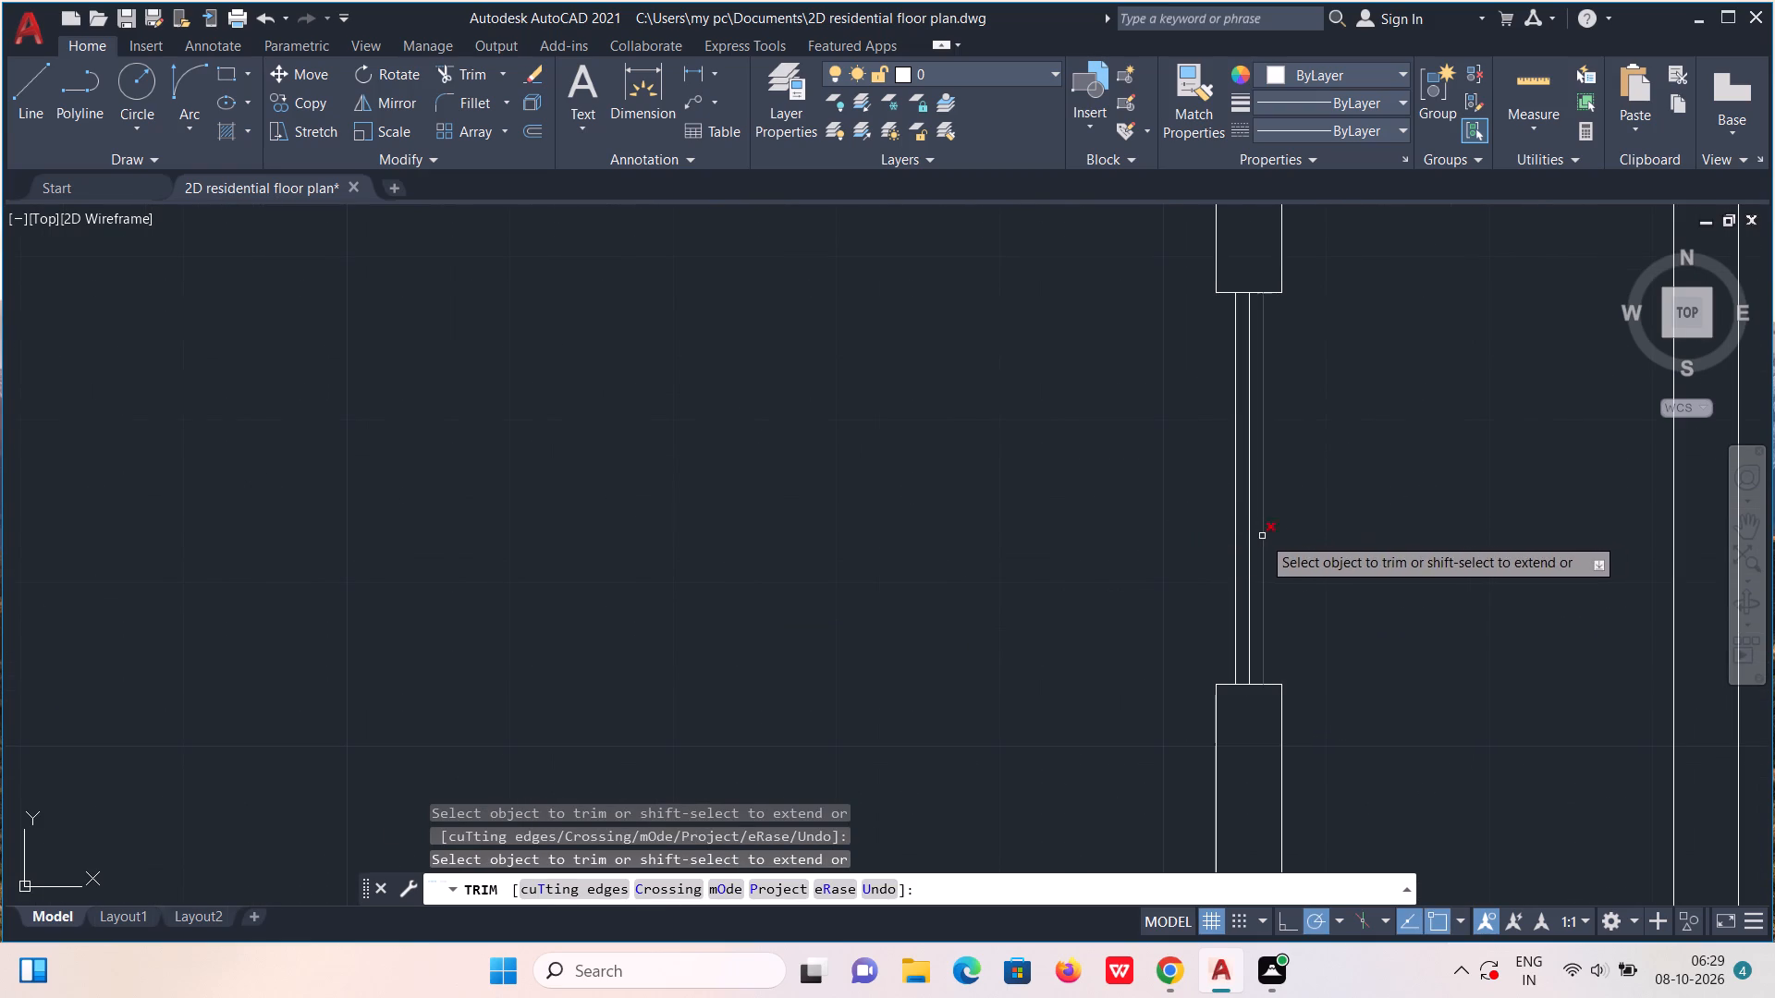
pyautogui.click(1249, 536)
pyautogui.scroll(-2, 1249, 536)
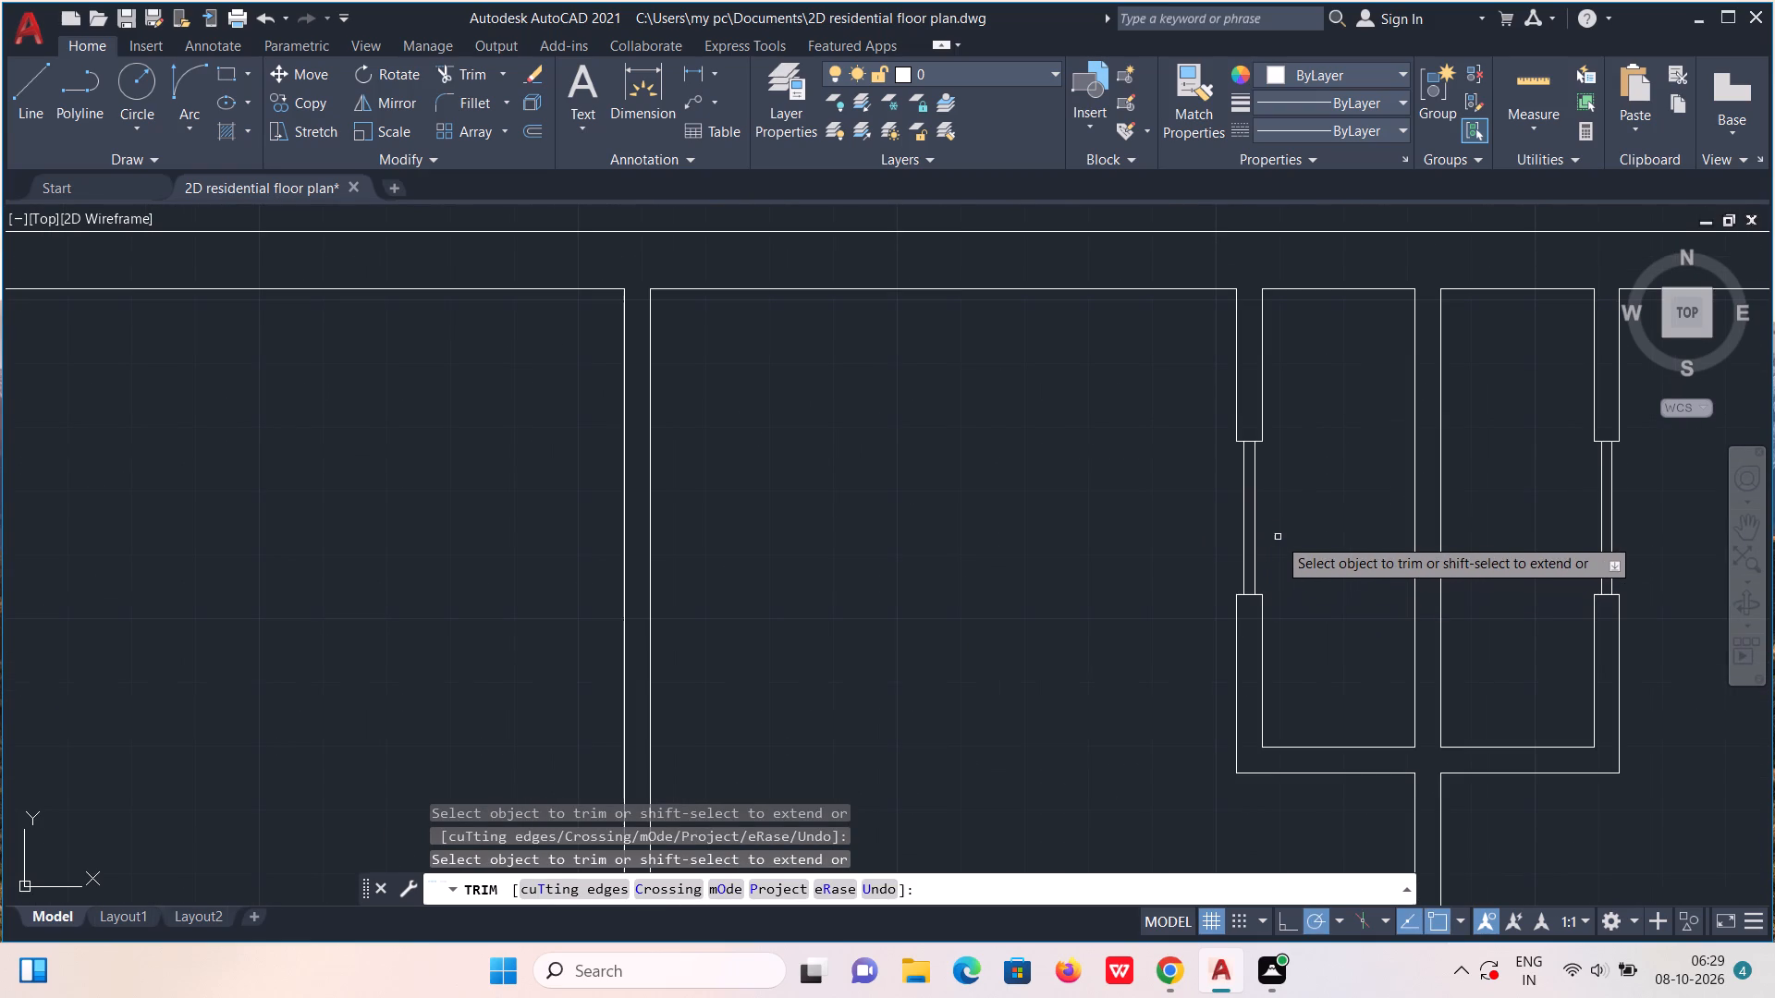
pyautogui.press('Escape')
pyautogui.scroll(-3, 1283, 537)
pyautogui.moveTo(1151, 615); pyautogui.dragTo(1341, 482, button='middle')
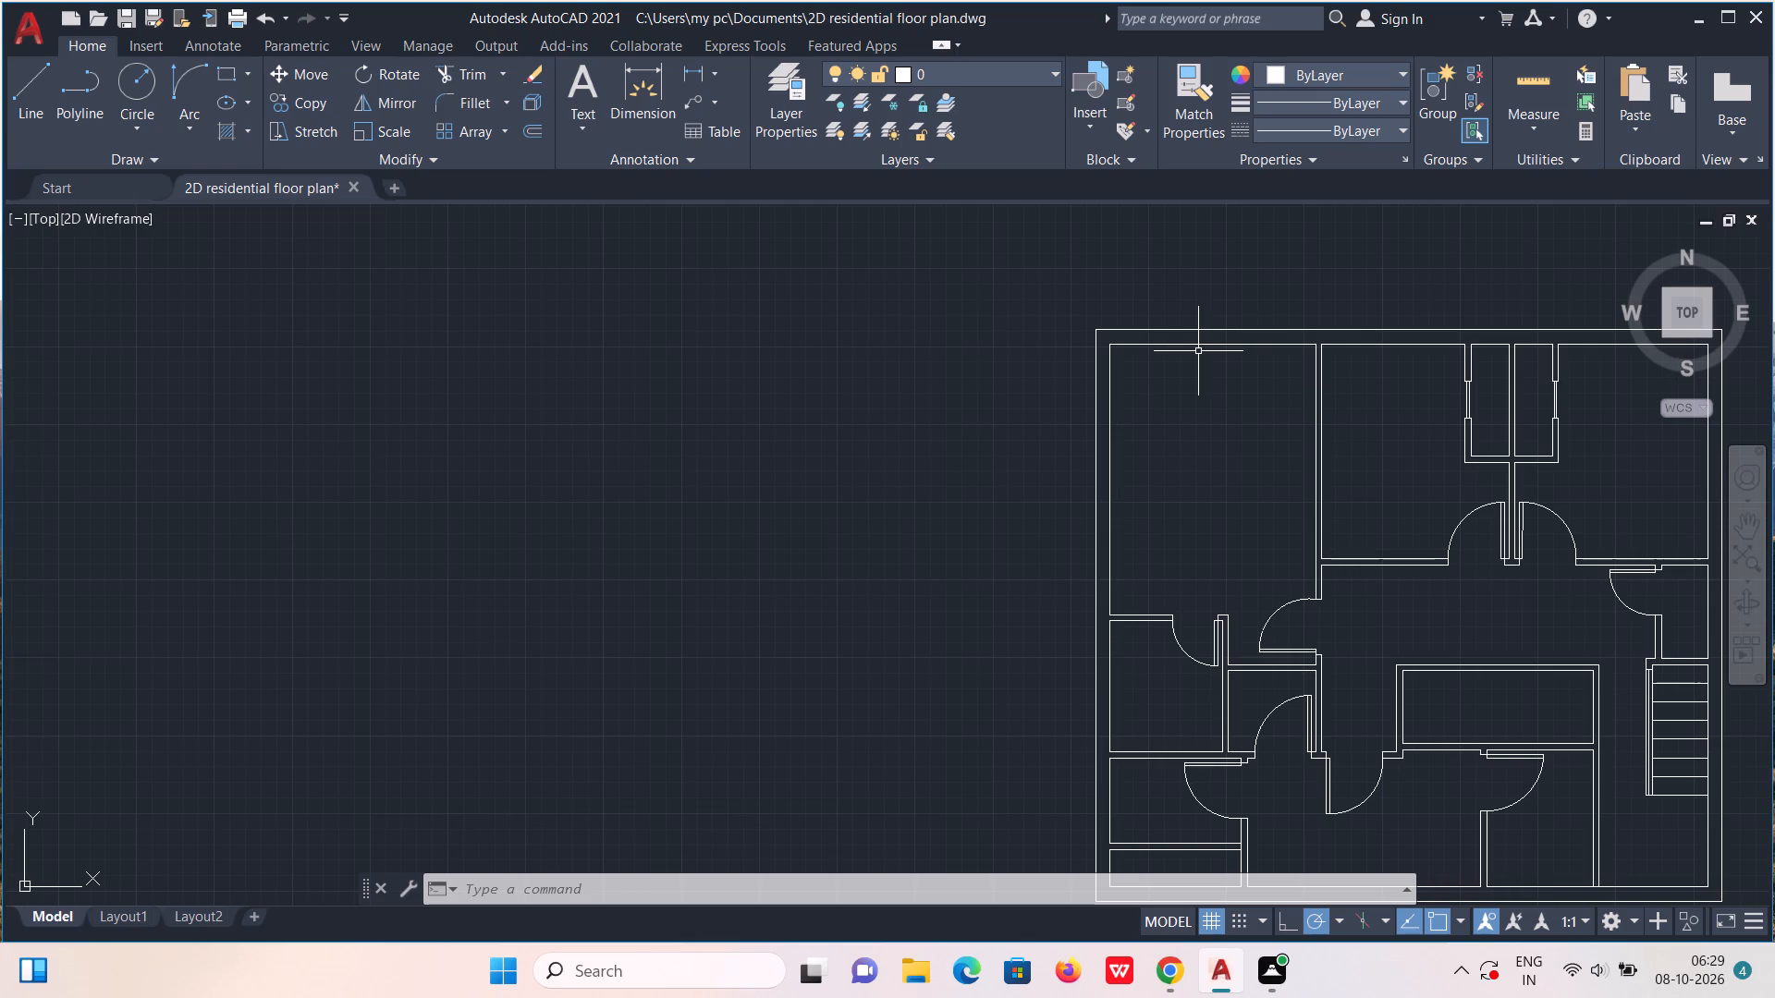
pyautogui.scroll(-1, 1170, 356)
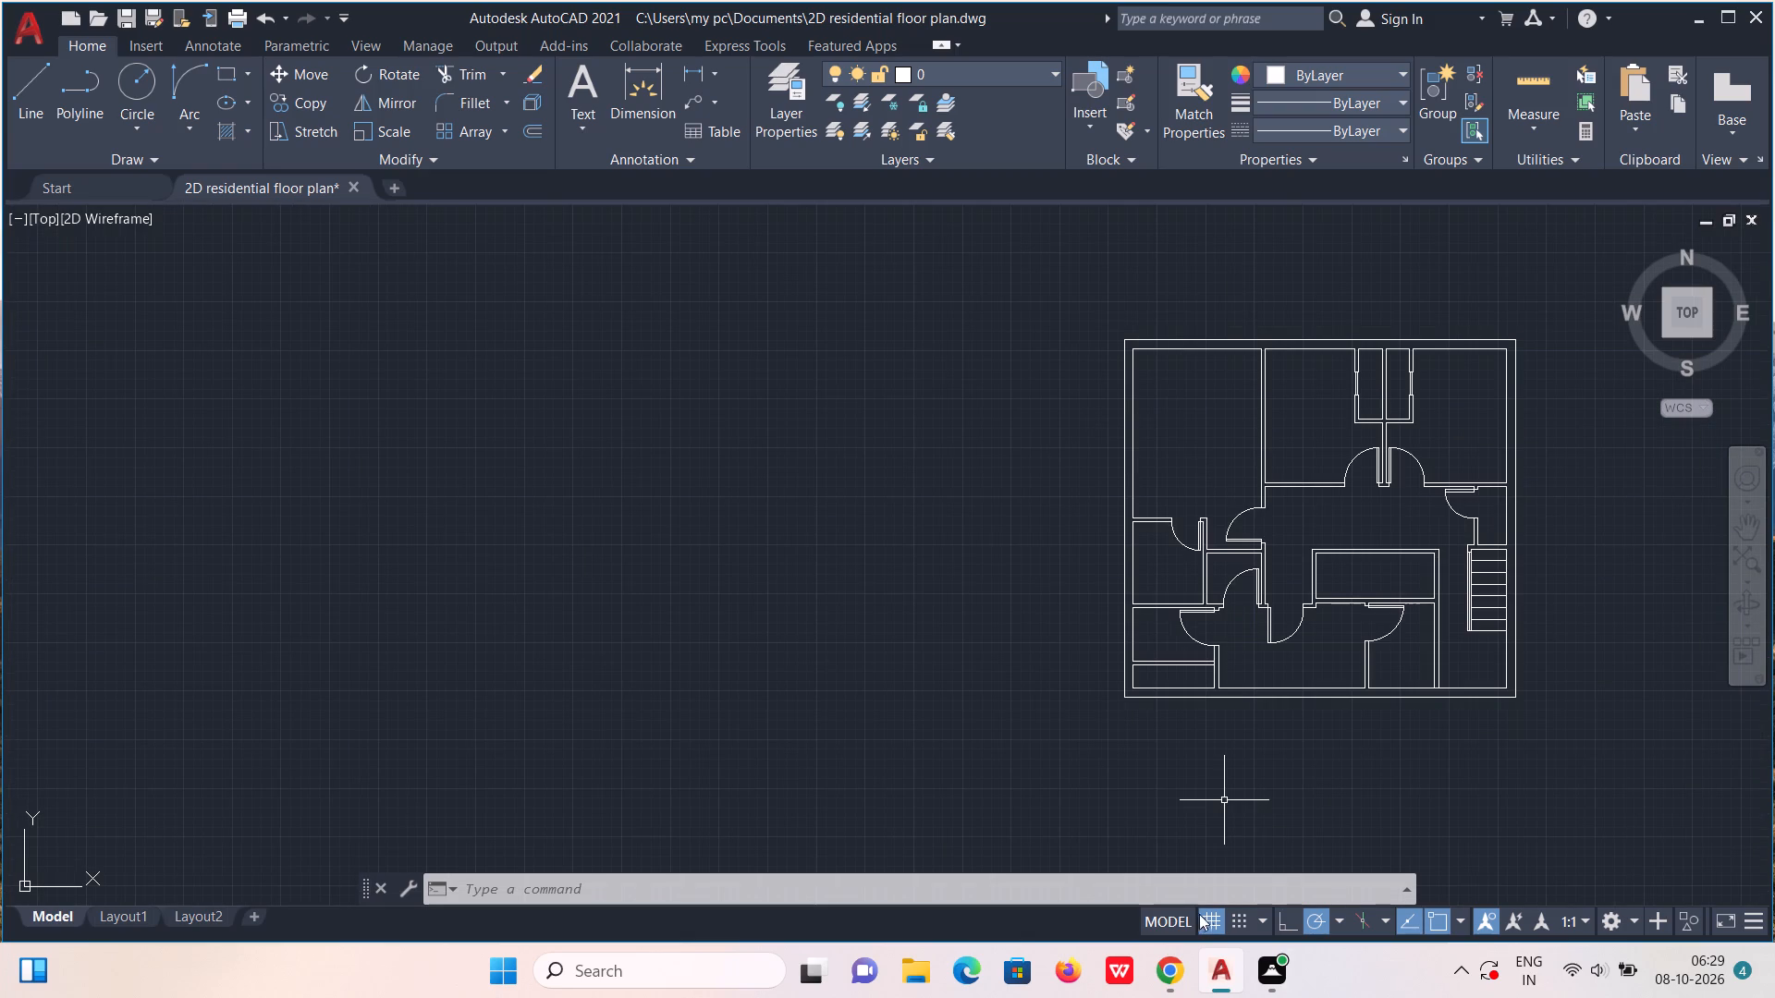
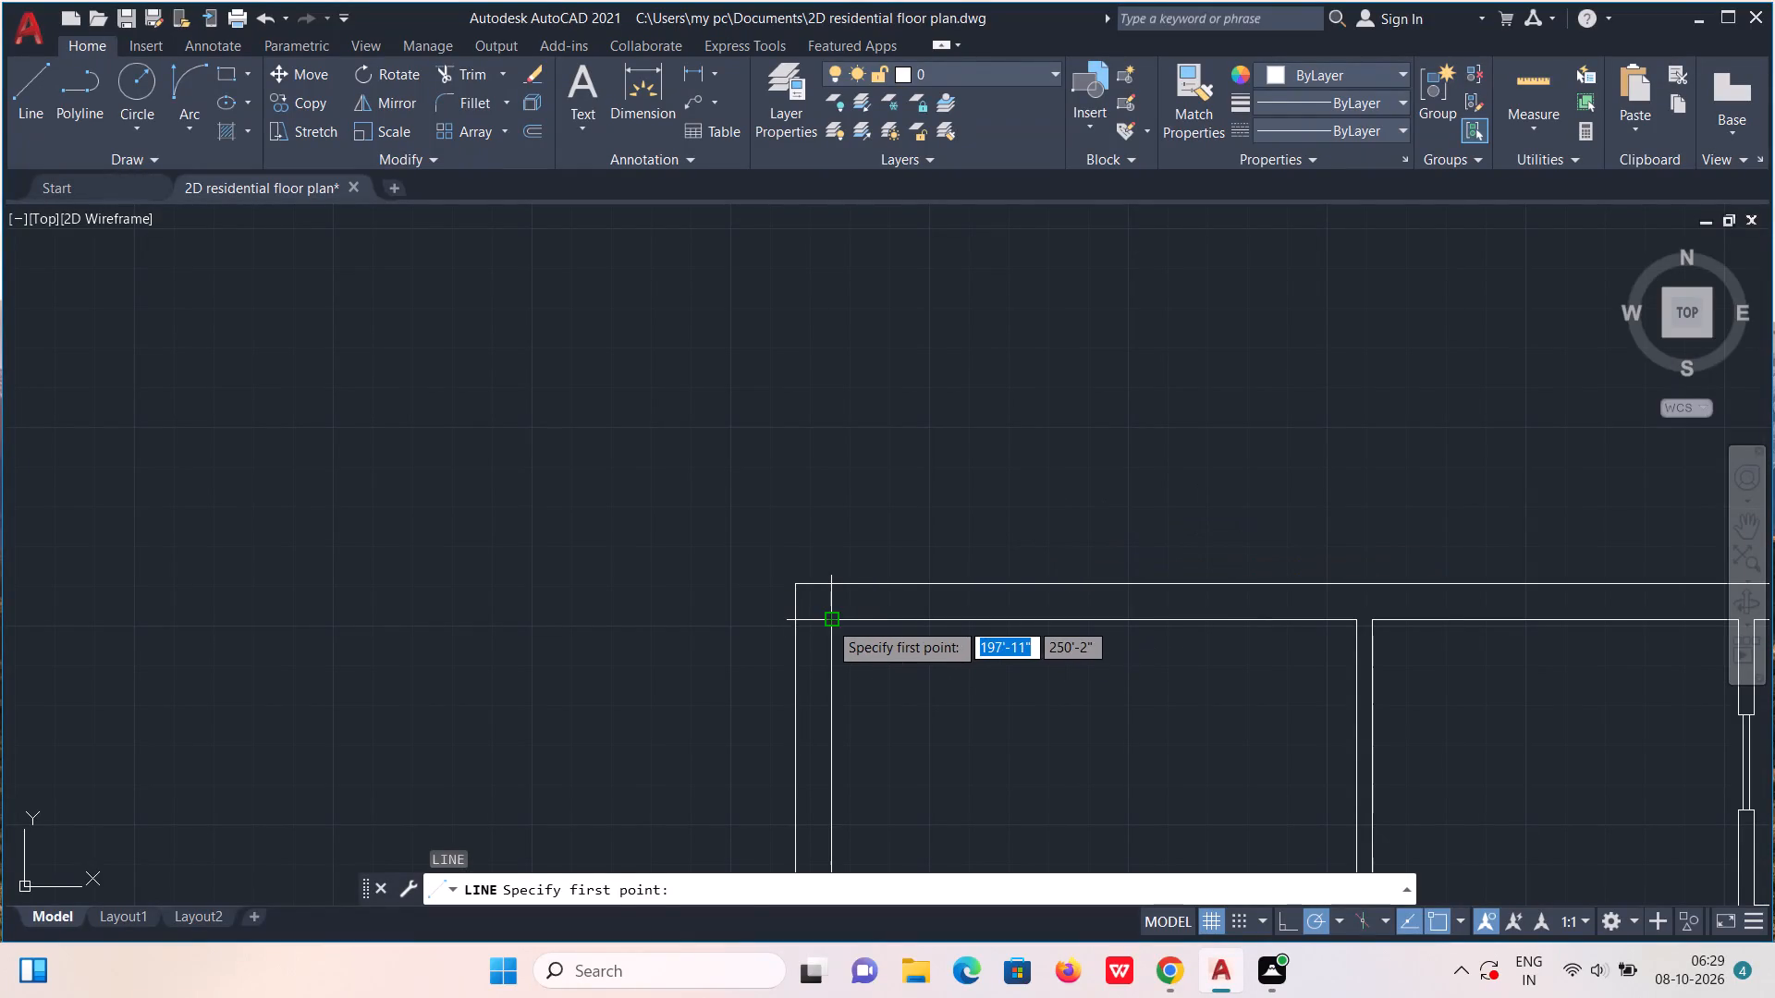
# Draw a line across the top exterior wall at the top-left room's inner left corner and move it 3' right.
pyautogui.click(828, 621)
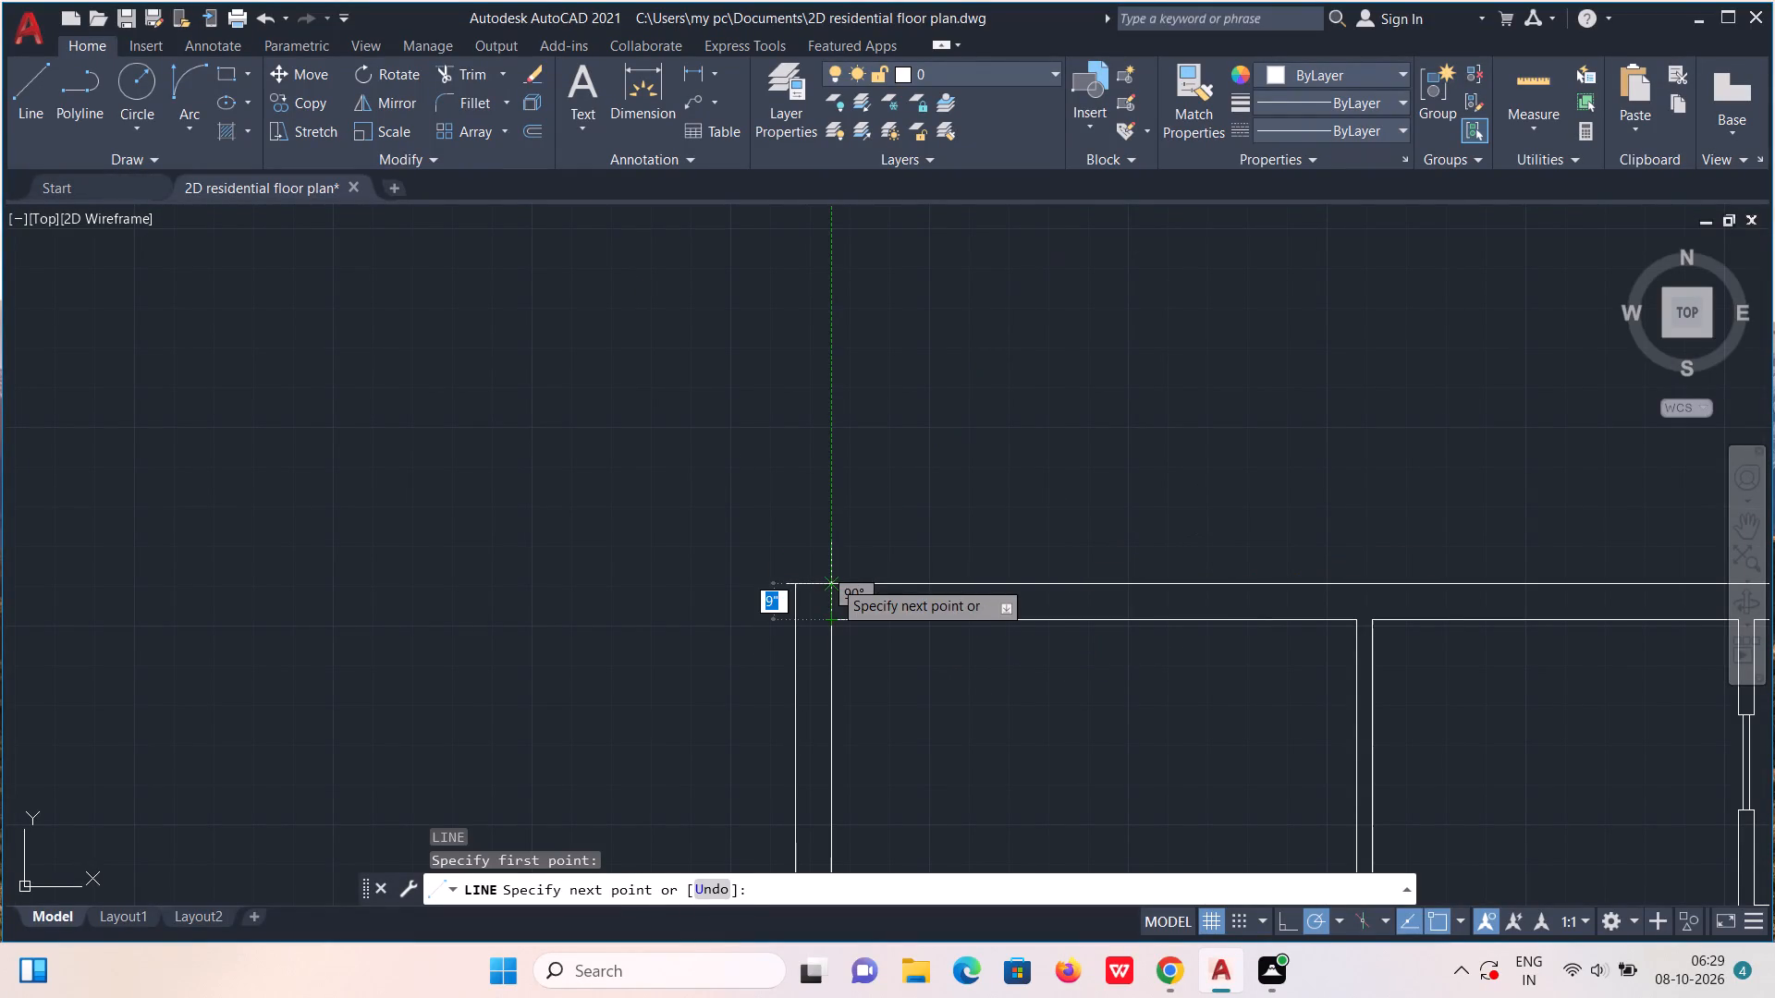
pyautogui.click(833, 579)
pyautogui.press('Escape')
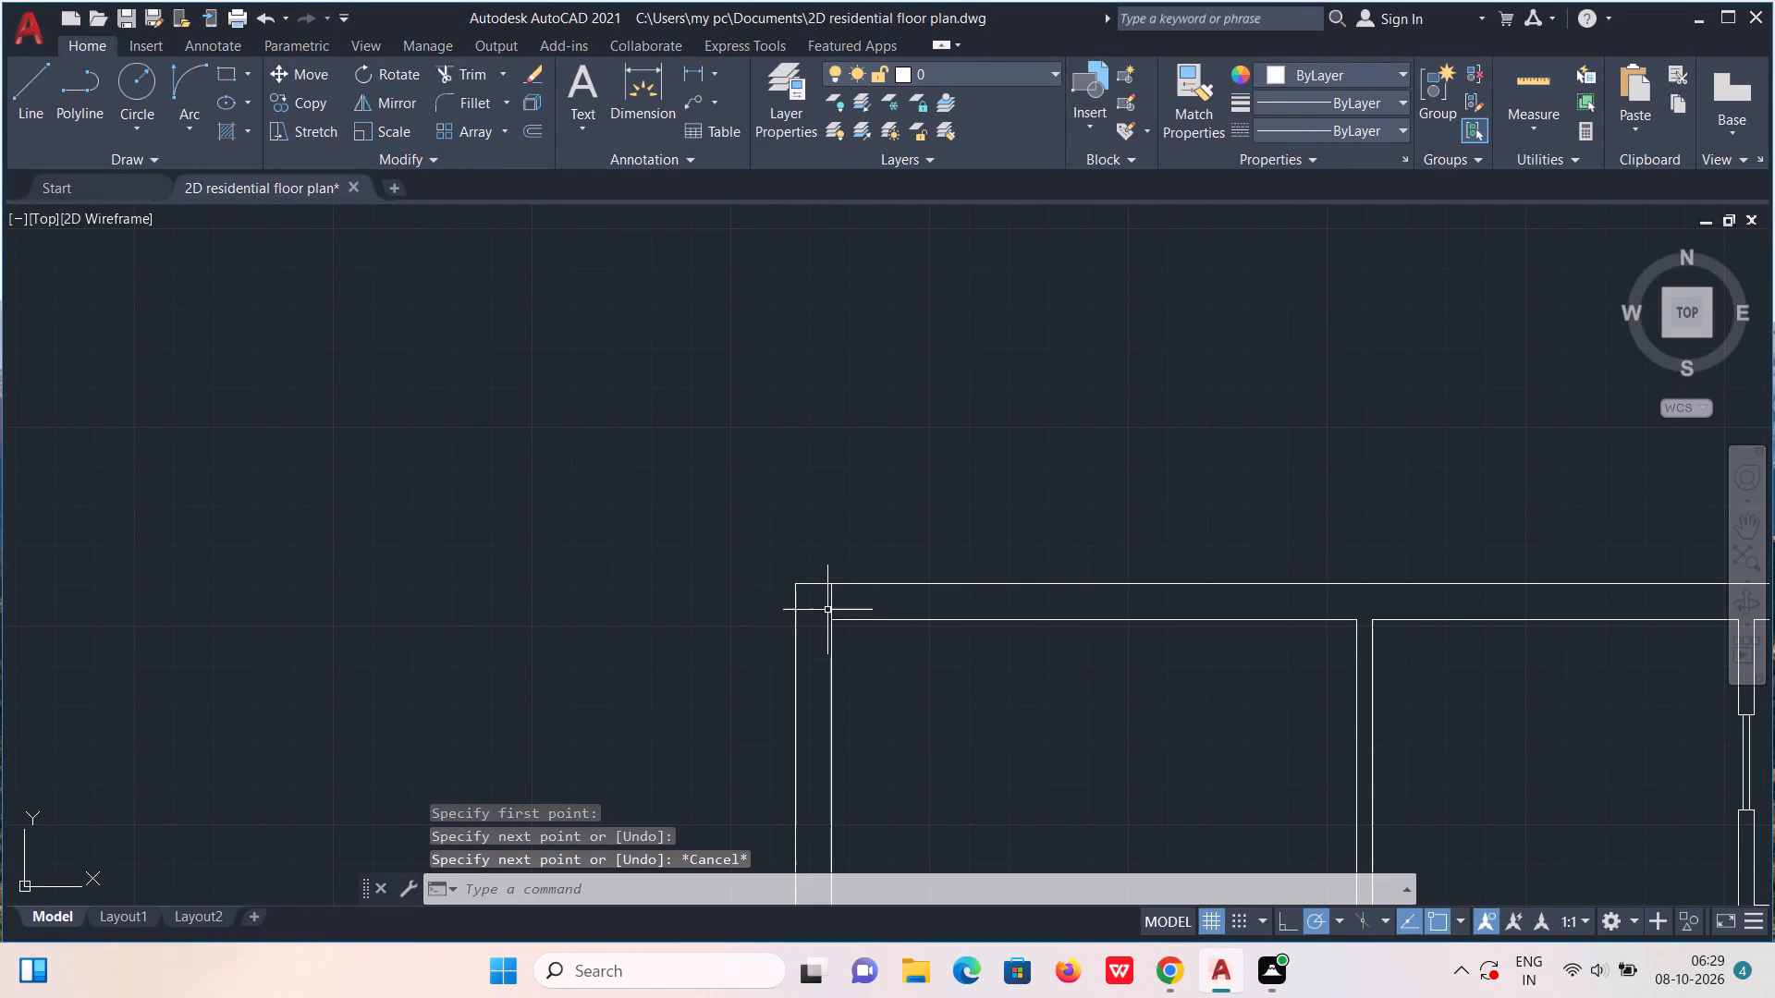
pyautogui.click(832, 603)
pyautogui.press('m')
pyautogui.press('Return')
pyautogui.click(832, 603)
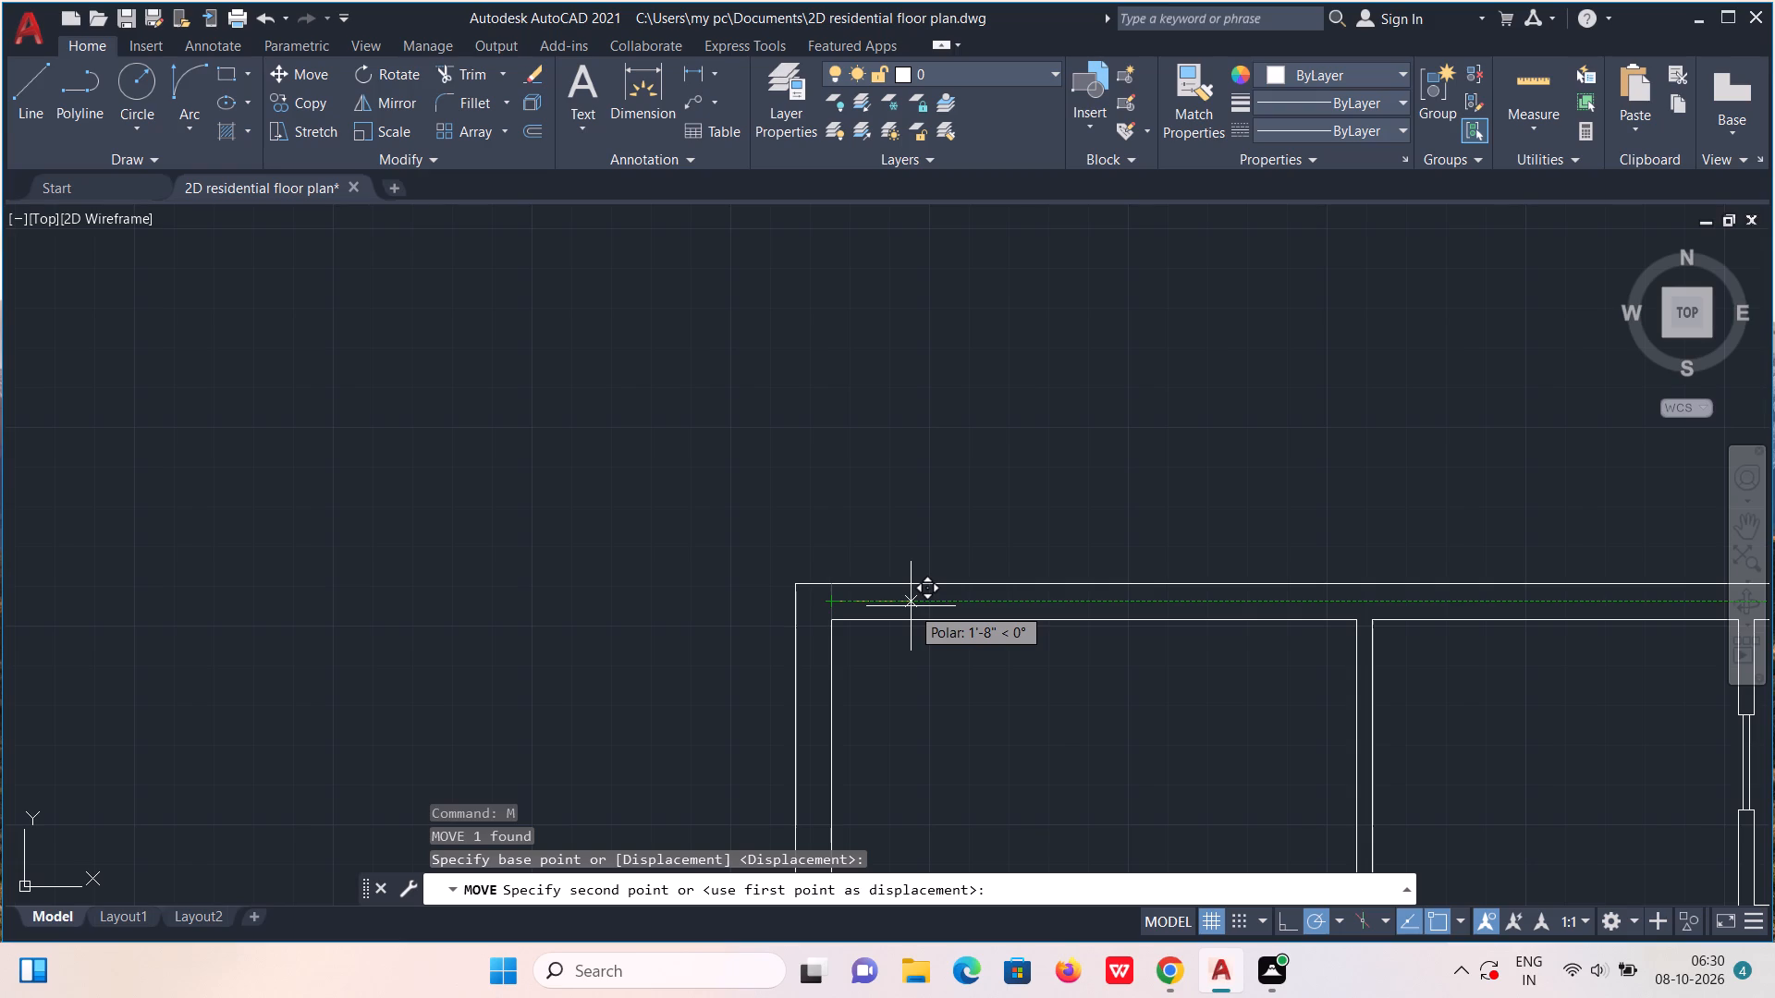
pyautogui.write("3'")
pyautogui.press('Return')
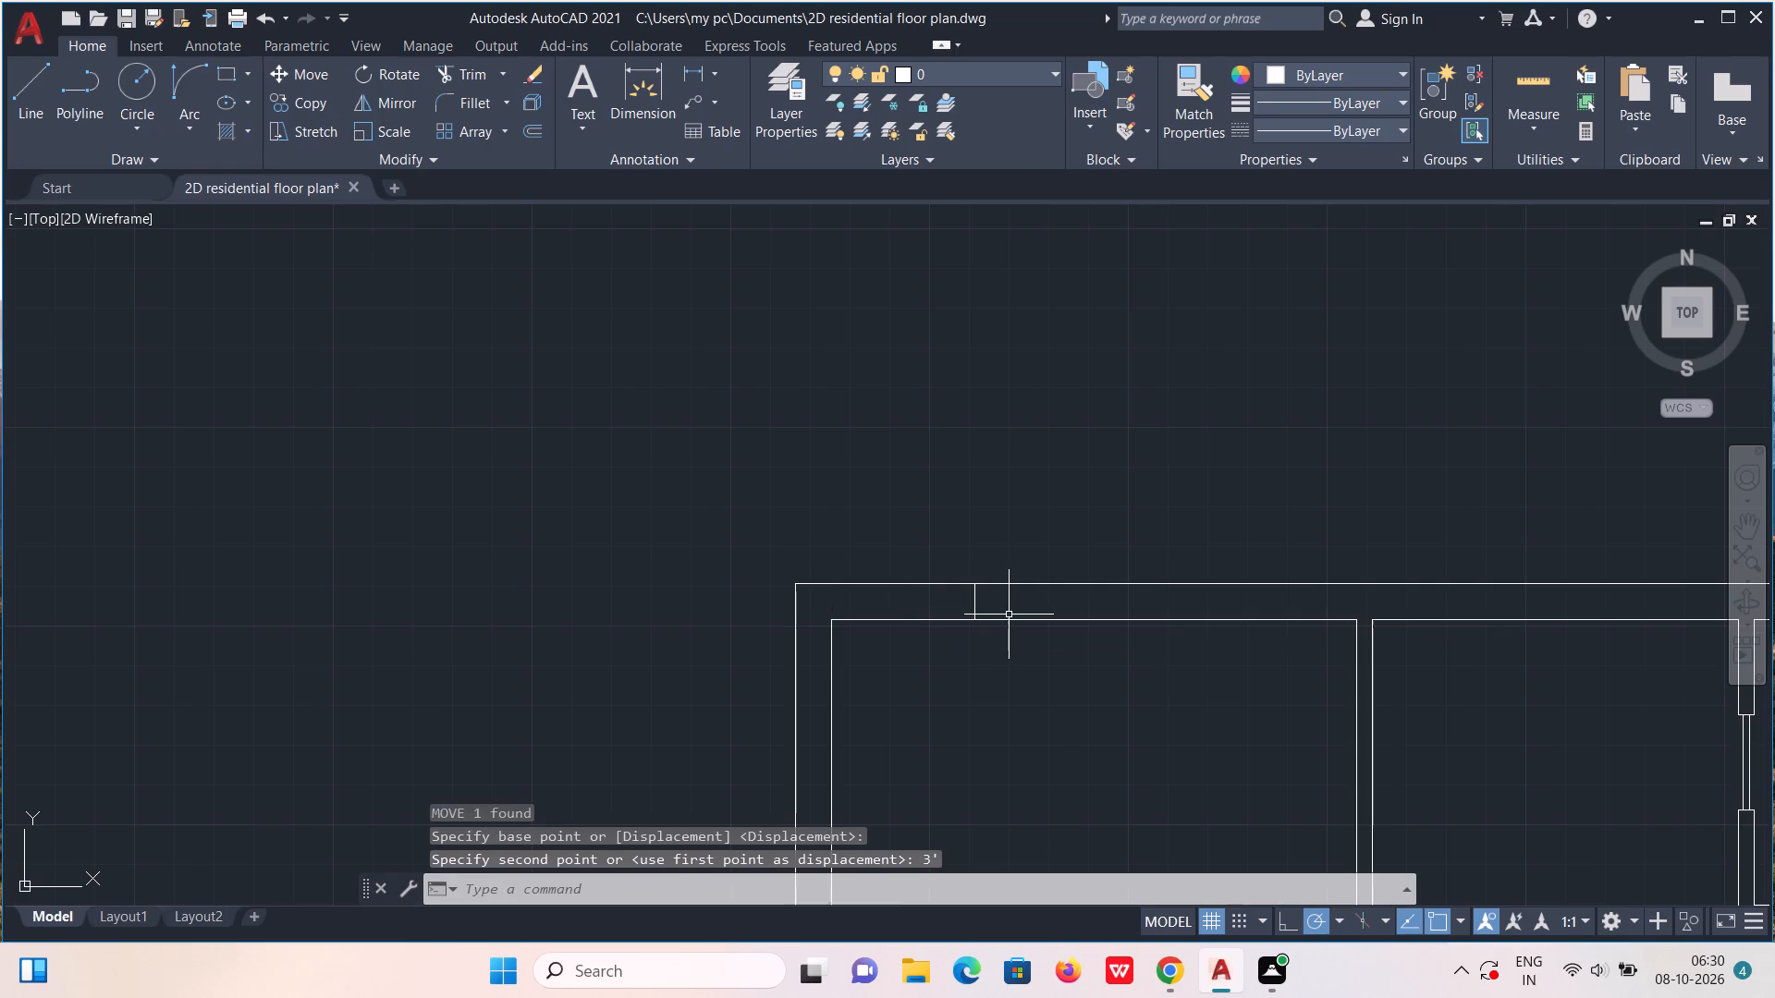
# Copy the top-left room's window jamb line 4' to the right along the top wall.
pyautogui.click(974, 604)
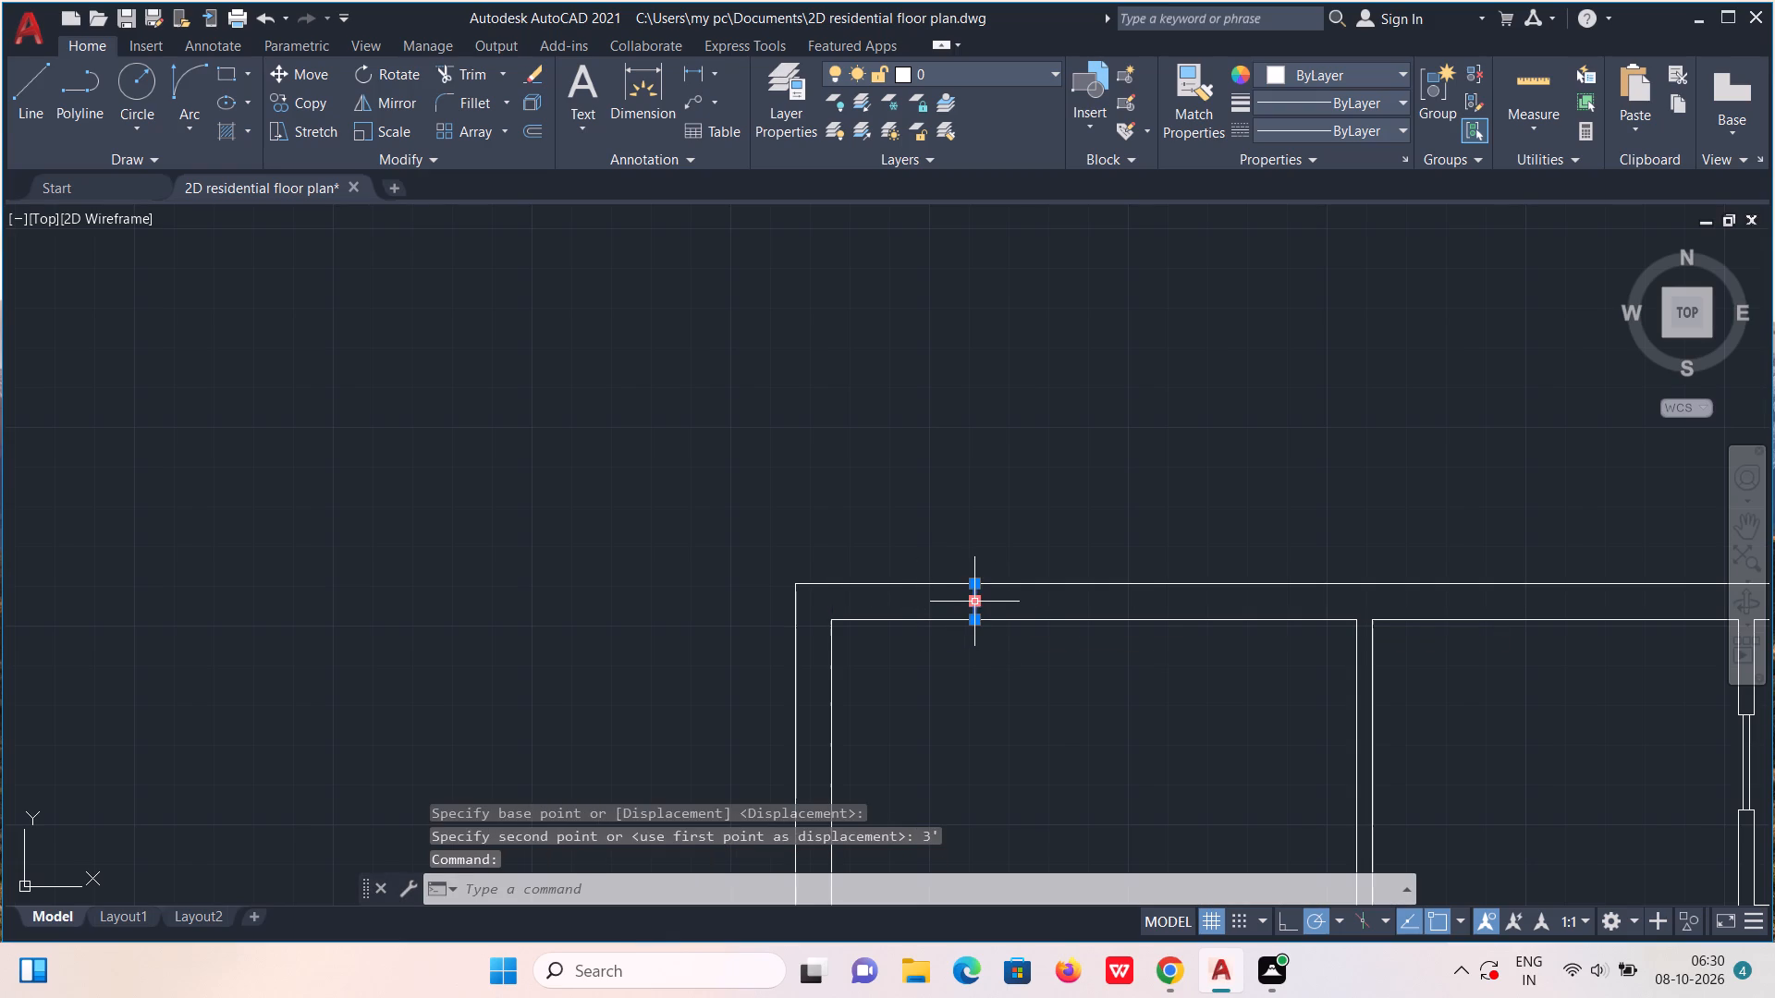
pyautogui.write('co')
pyautogui.press('Return')
pyautogui.click(973, 604)
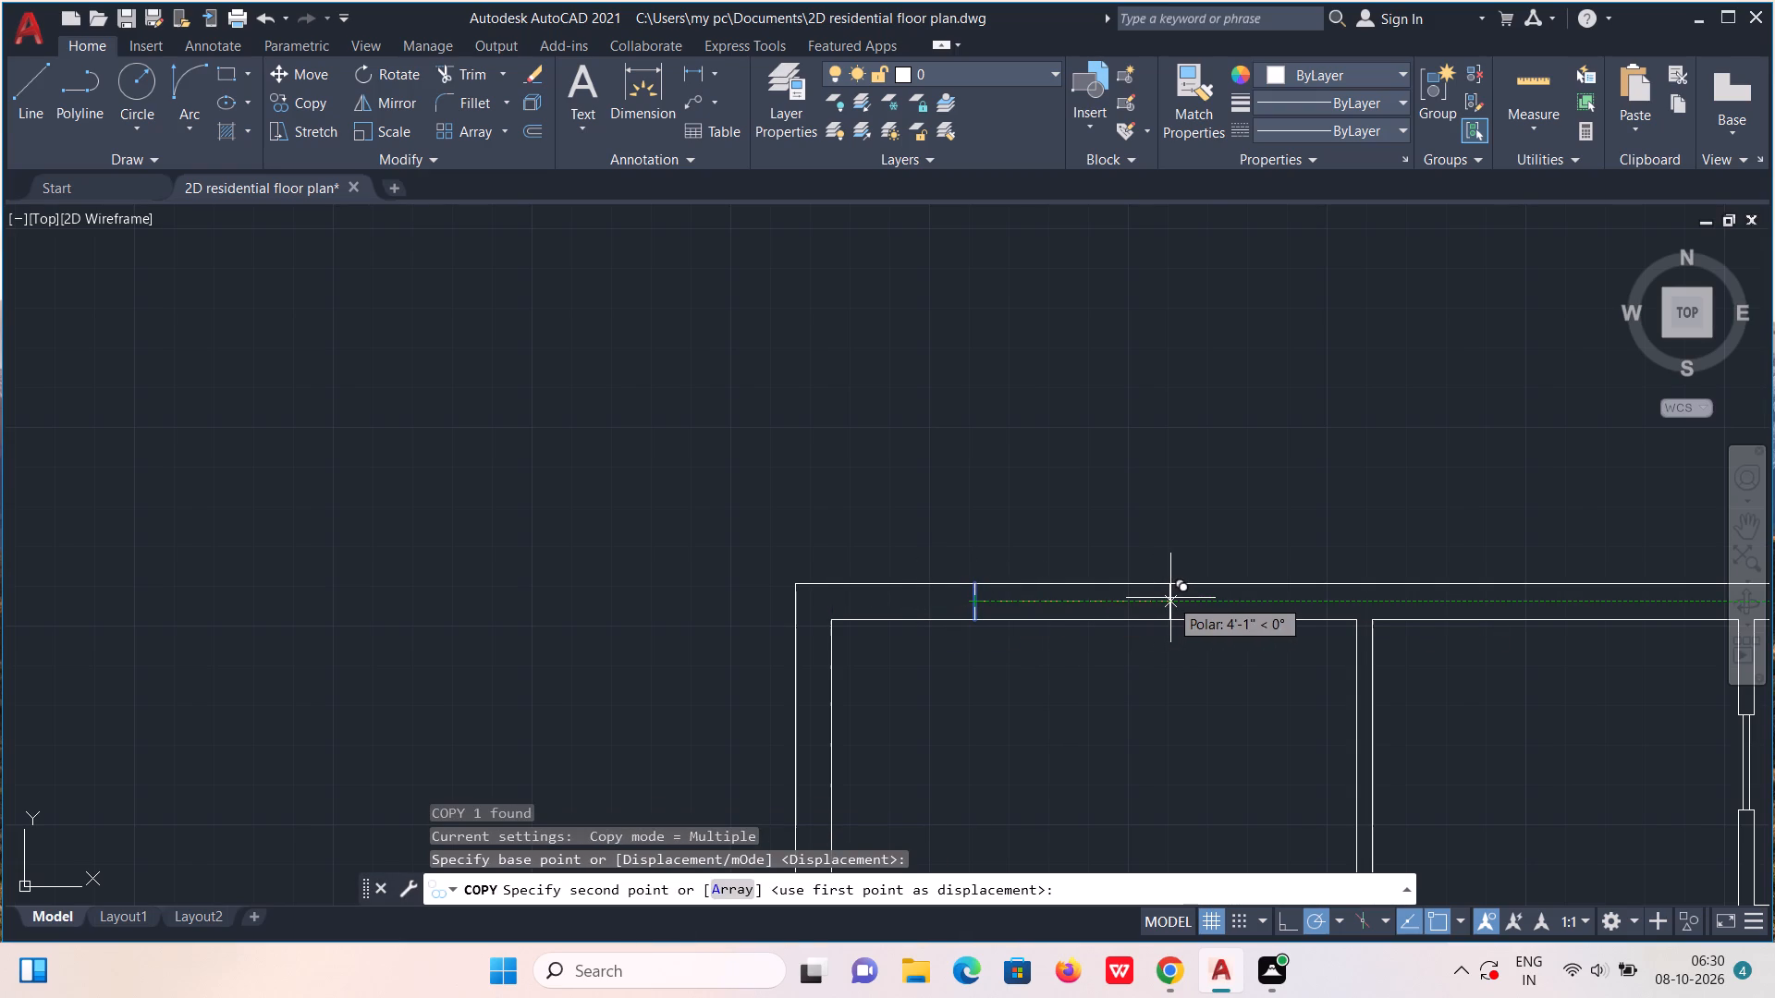
pyautogui.write("3'")
pyautogui.press('Return')
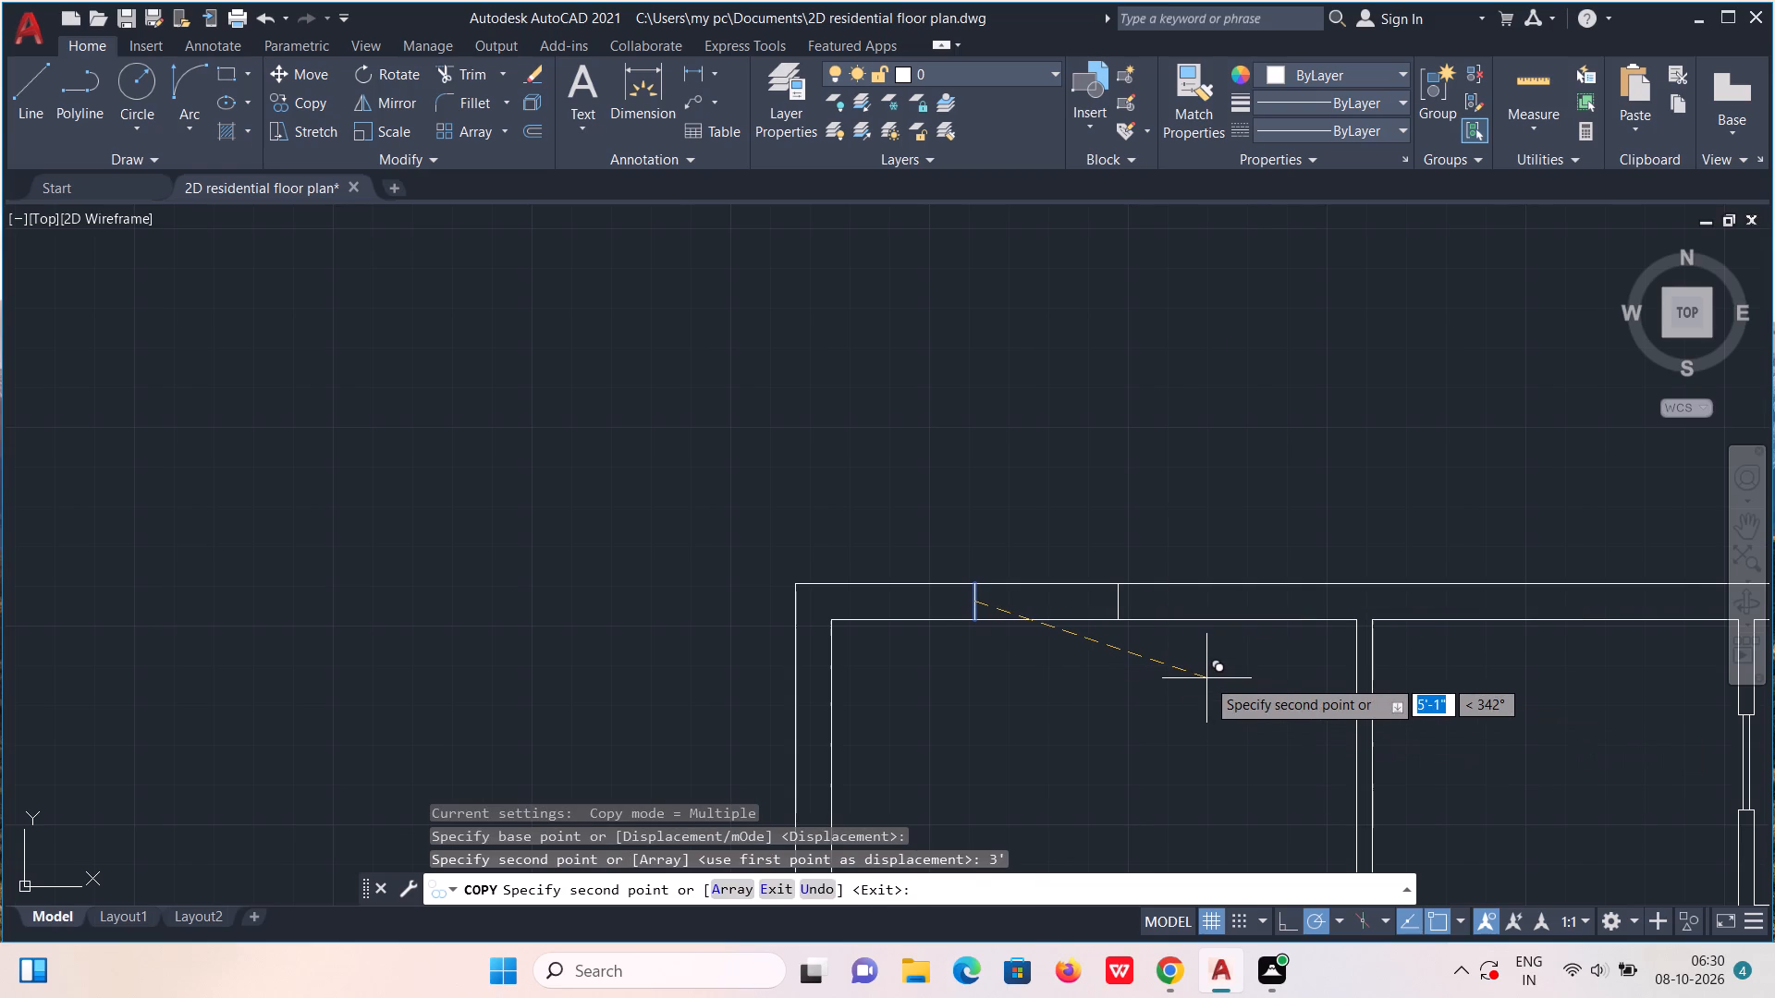
pyautogui.hotkey('ctrl', 'z')
pyautogui.write("4'")
pyautogui.press('Return')
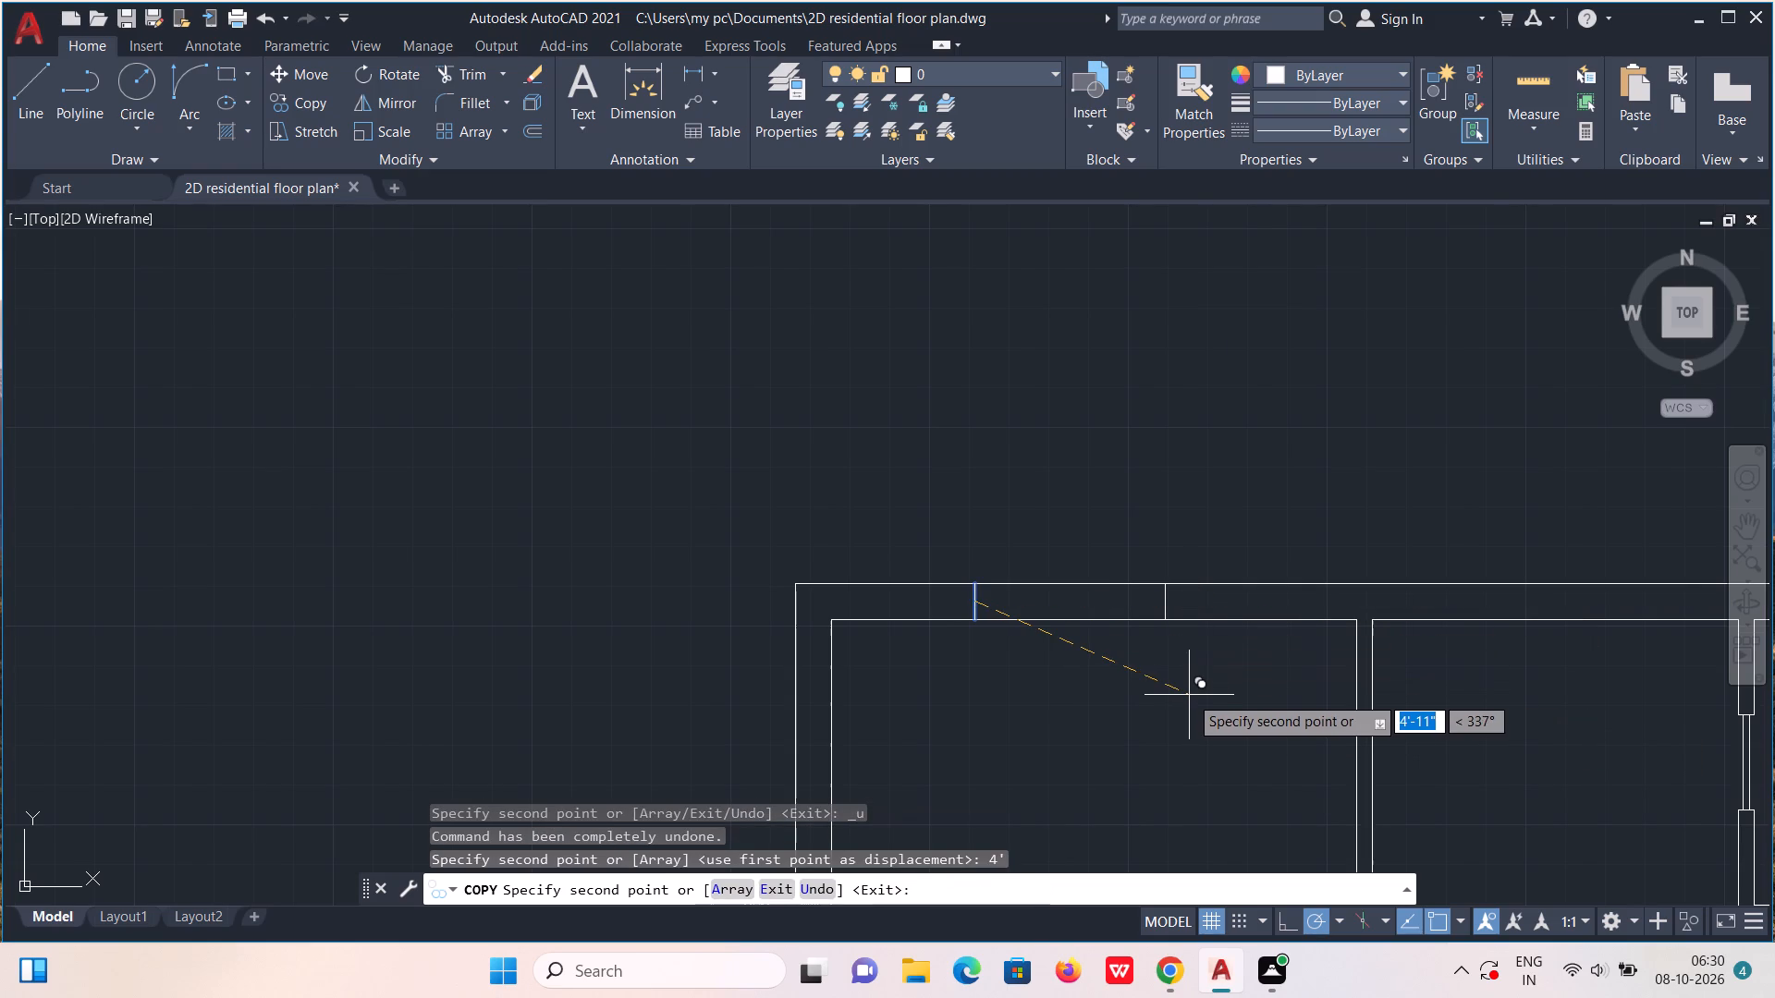
pyautogui.press('Escape')
# Draw the window centre line between the midpoints of the two jamb lines above the top-left room.
pyautogui.press('l')
pyautogui.press('Return')
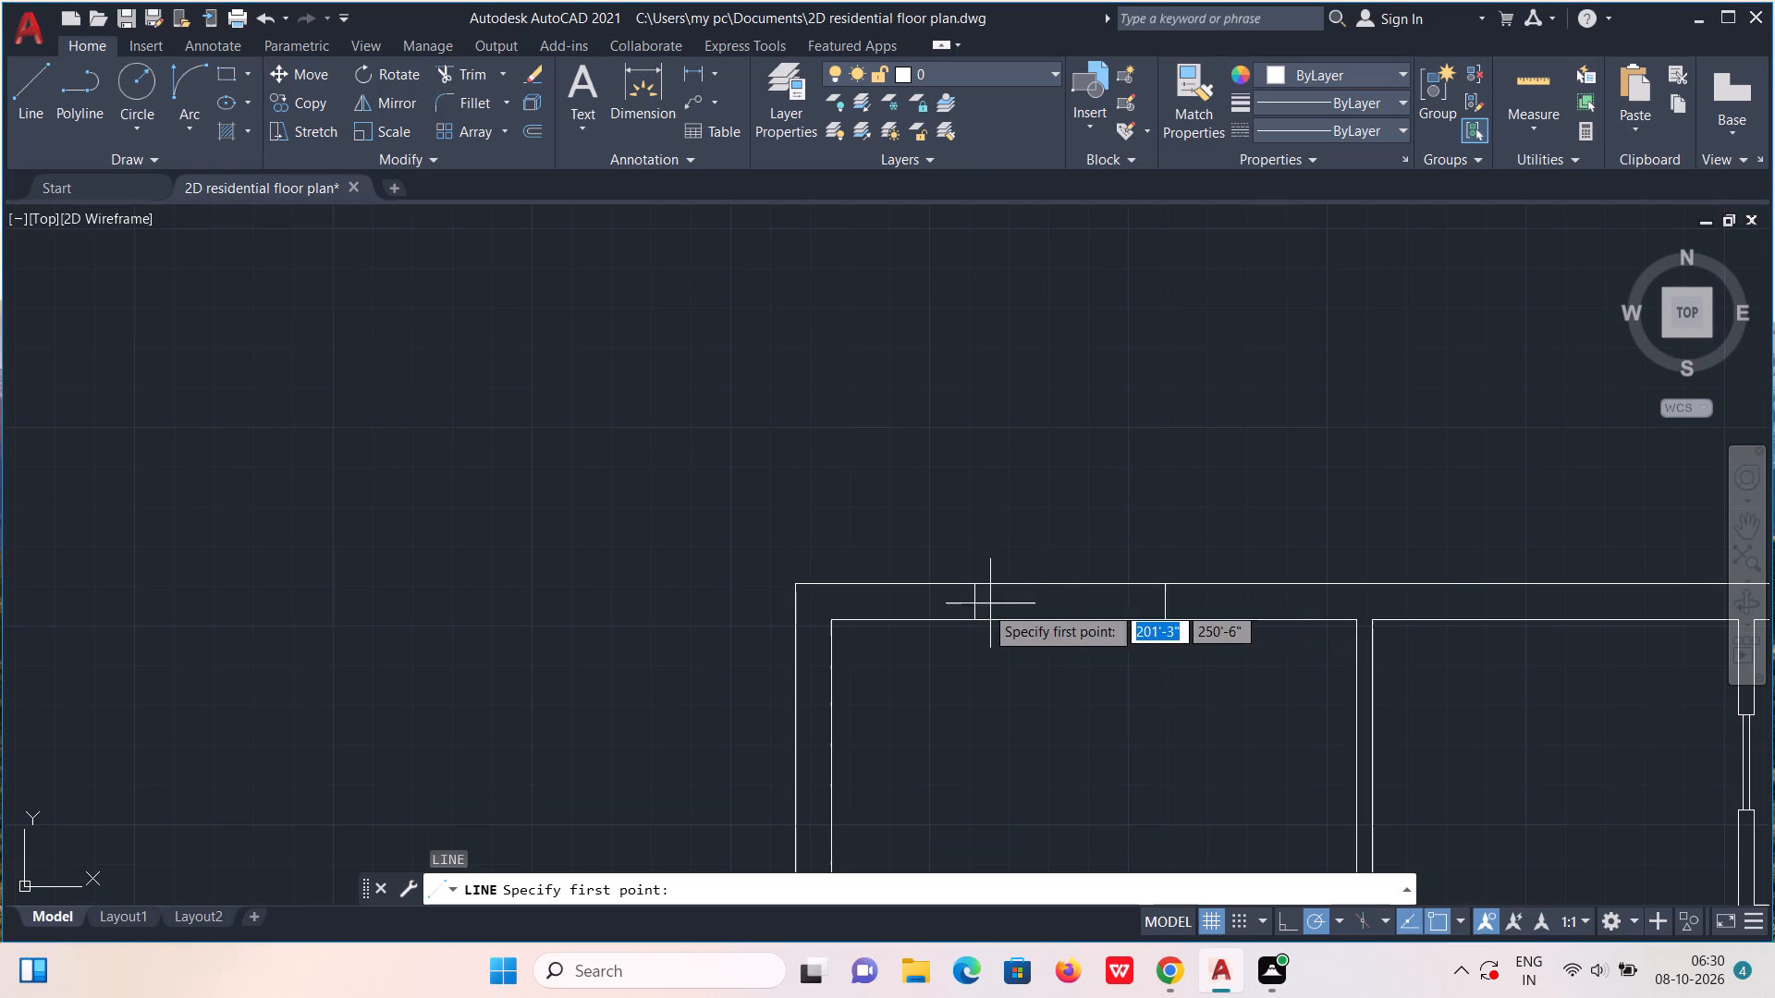
pyautogui.click(973, 602)
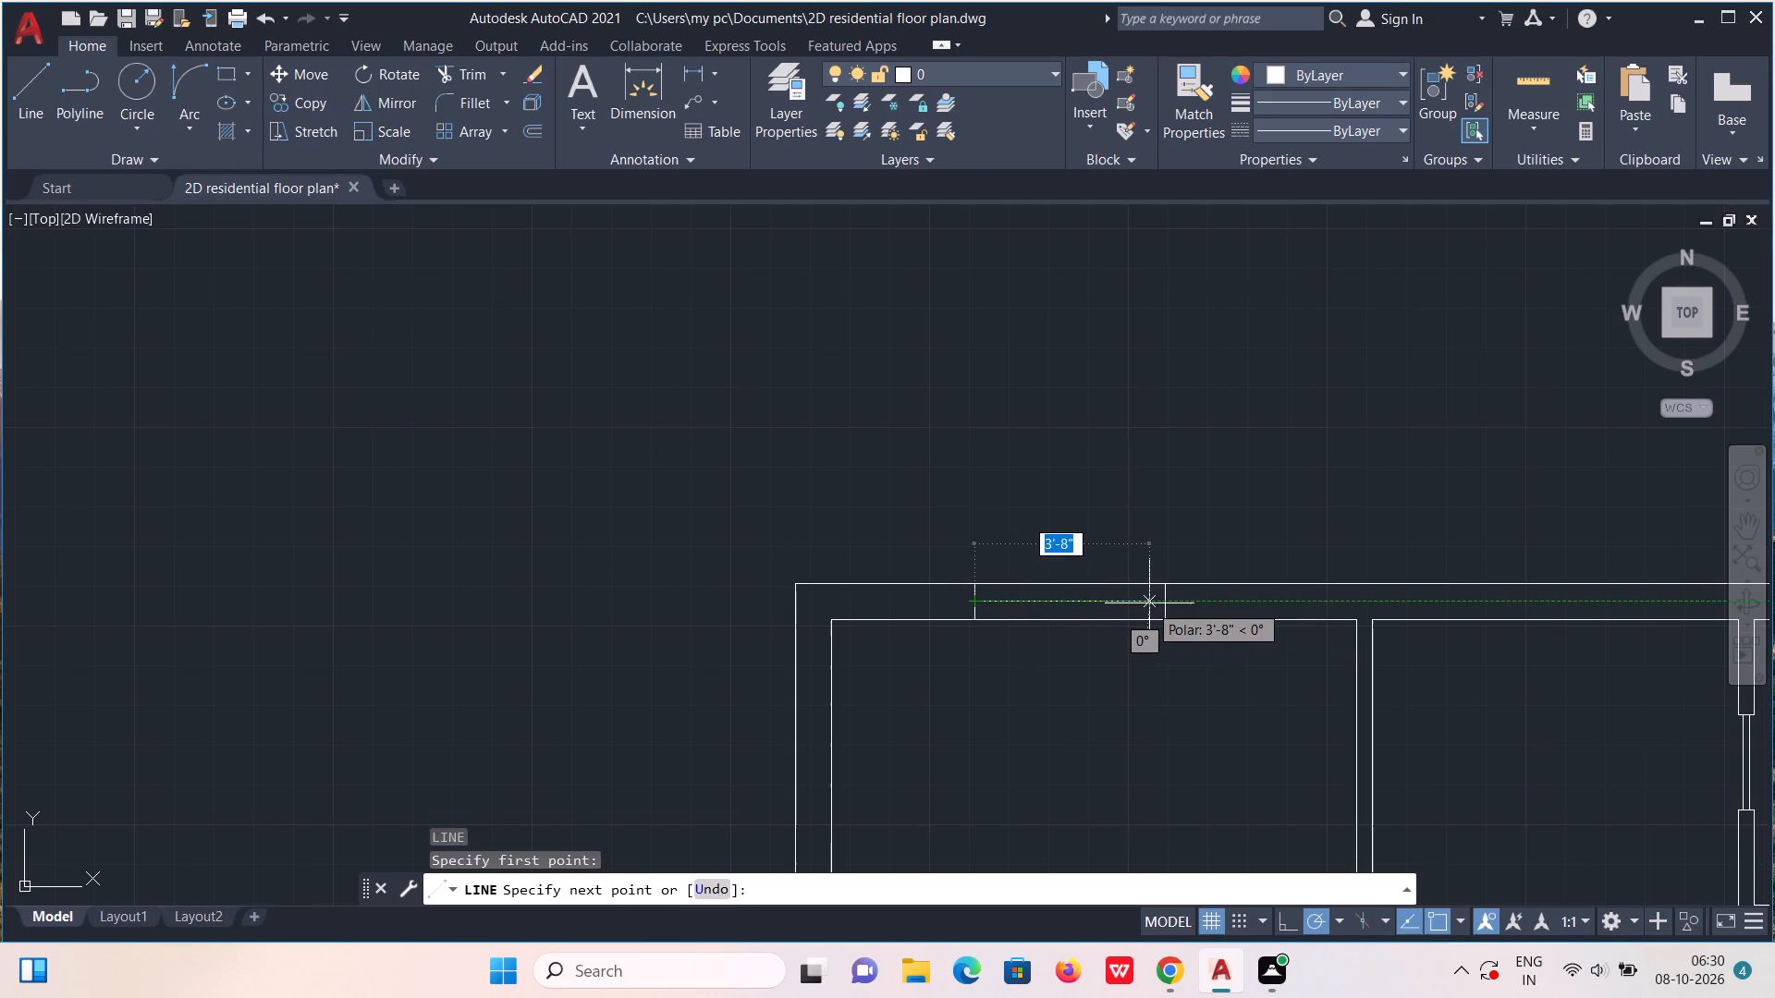
pyautogui.click(1171, 600)
pyautogui.press('Escape')
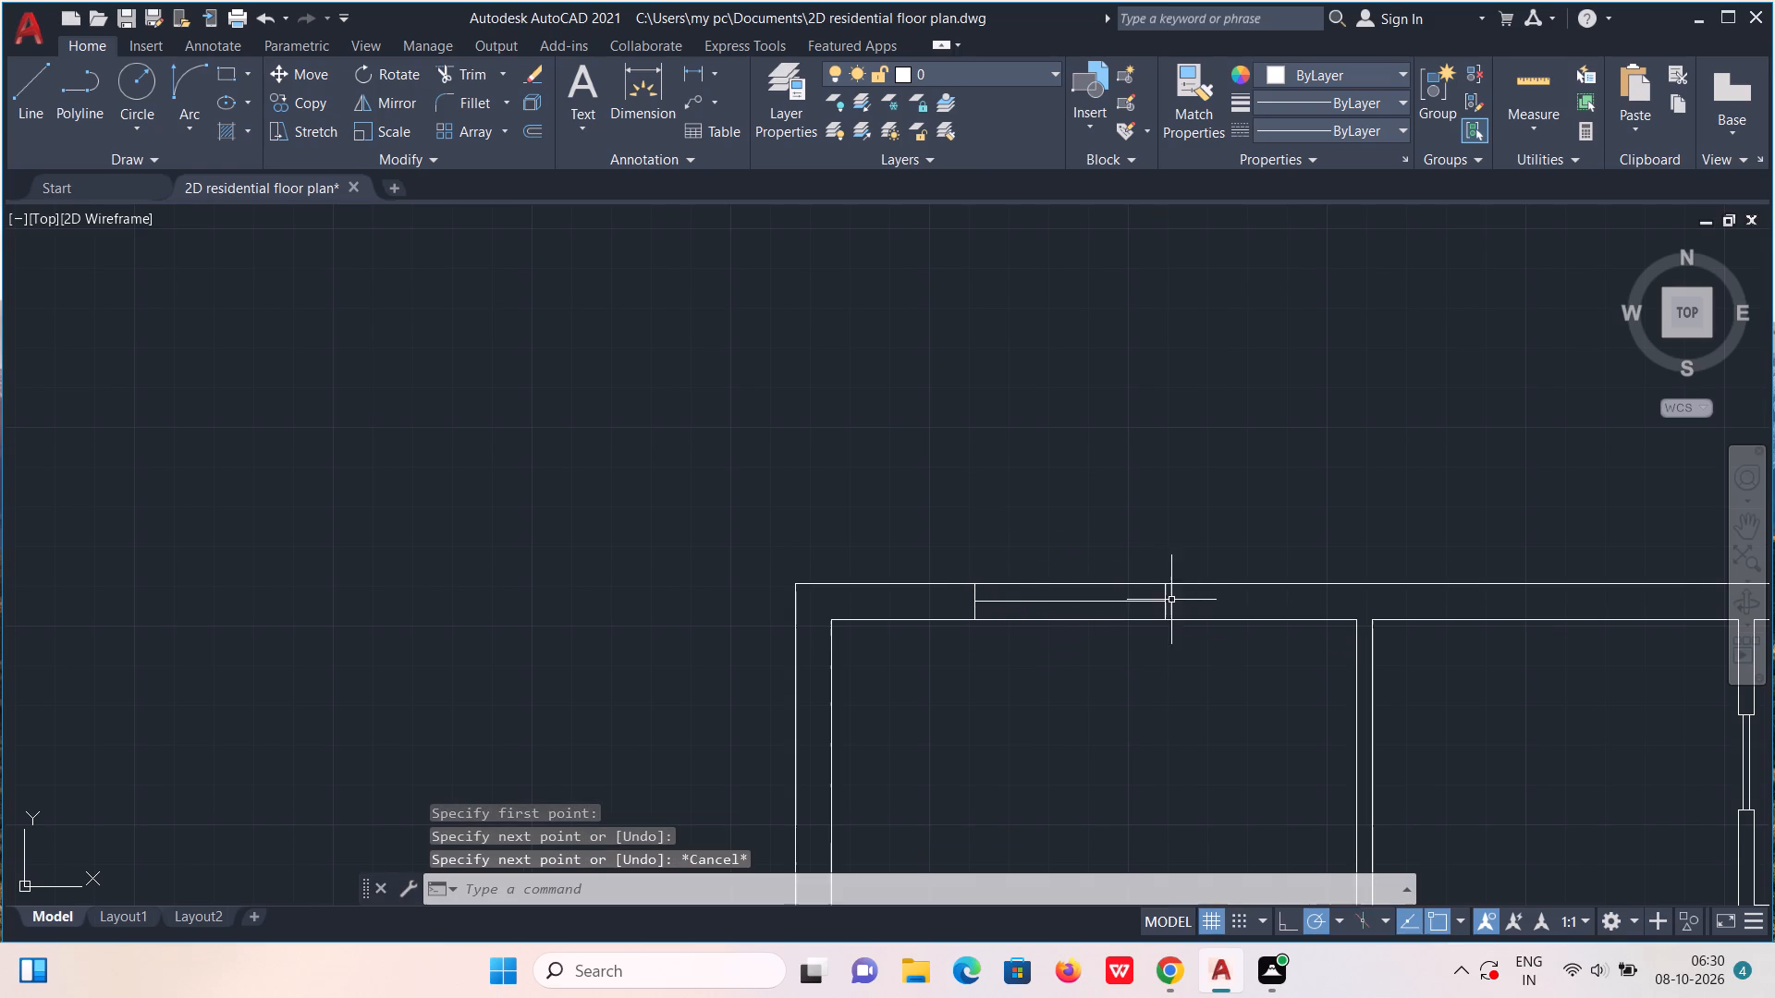
# Draw a line across the top wall at the middle room's inner left corner and move it 3' right.
pyautogui.scroll(-5, 1173, 596)
pyautogui.scroll(7, 1258, 615)
pyautogui.scroll(-1, 1183, 600)
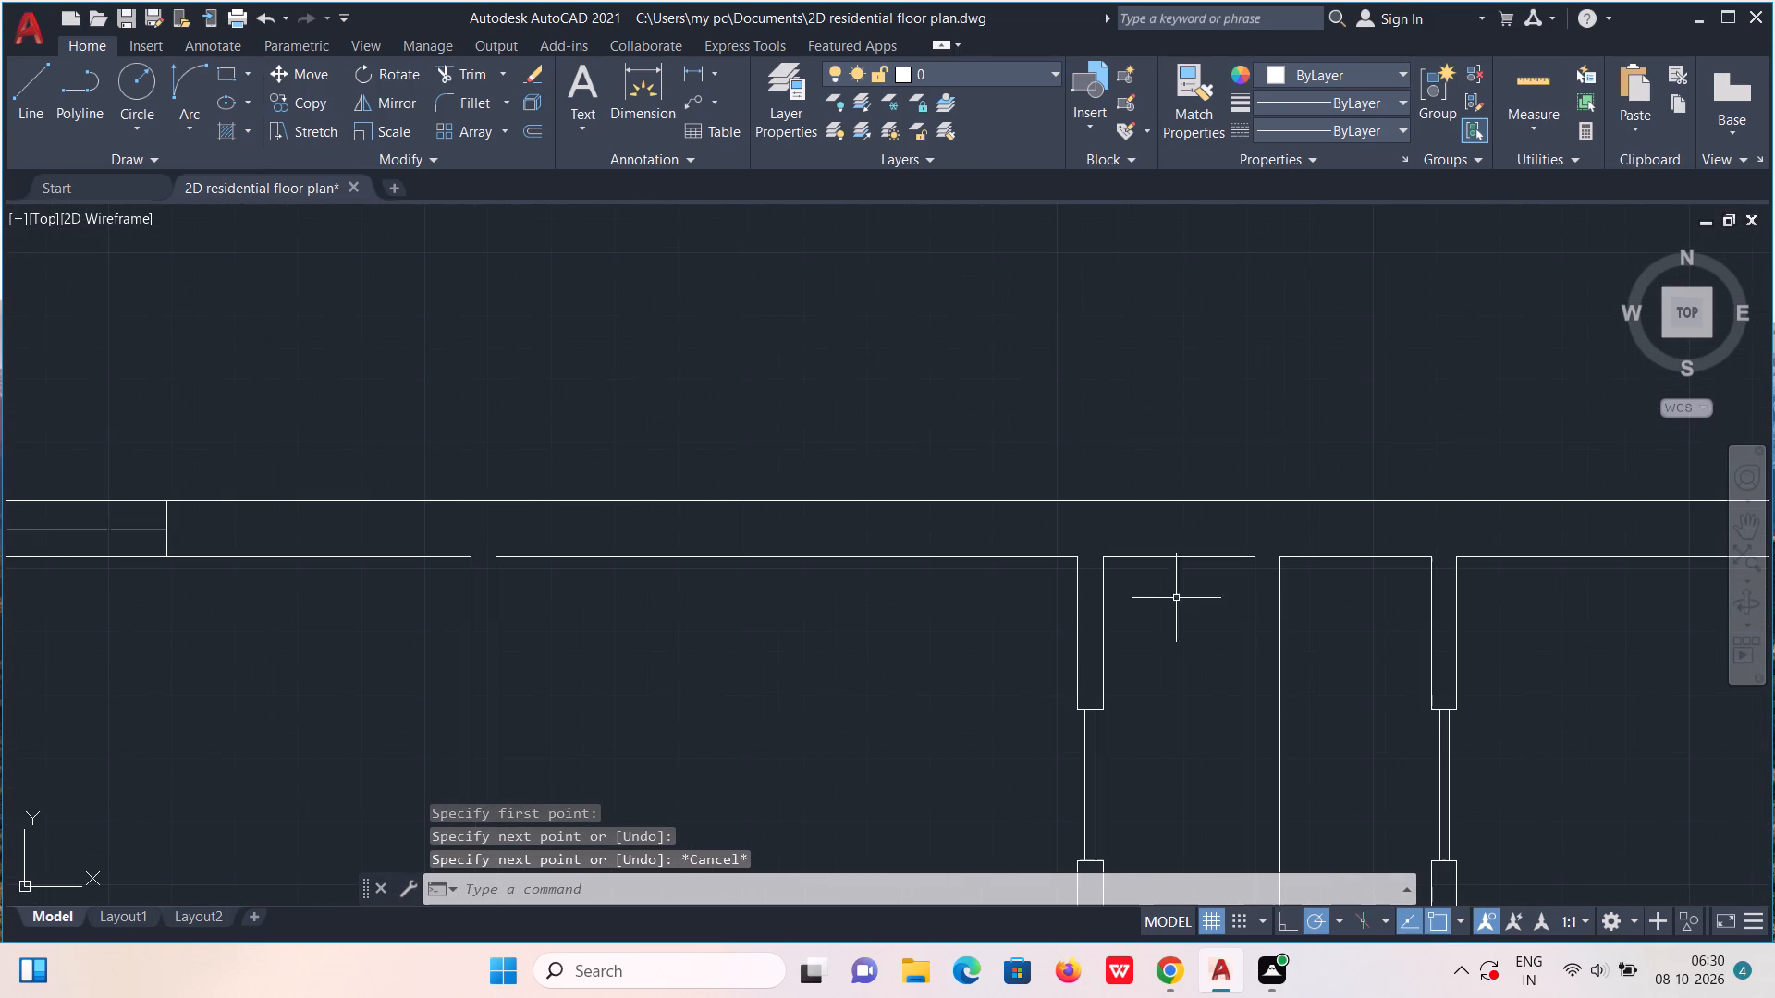
pyautogui.press('l')
pyautogui.press('Return')
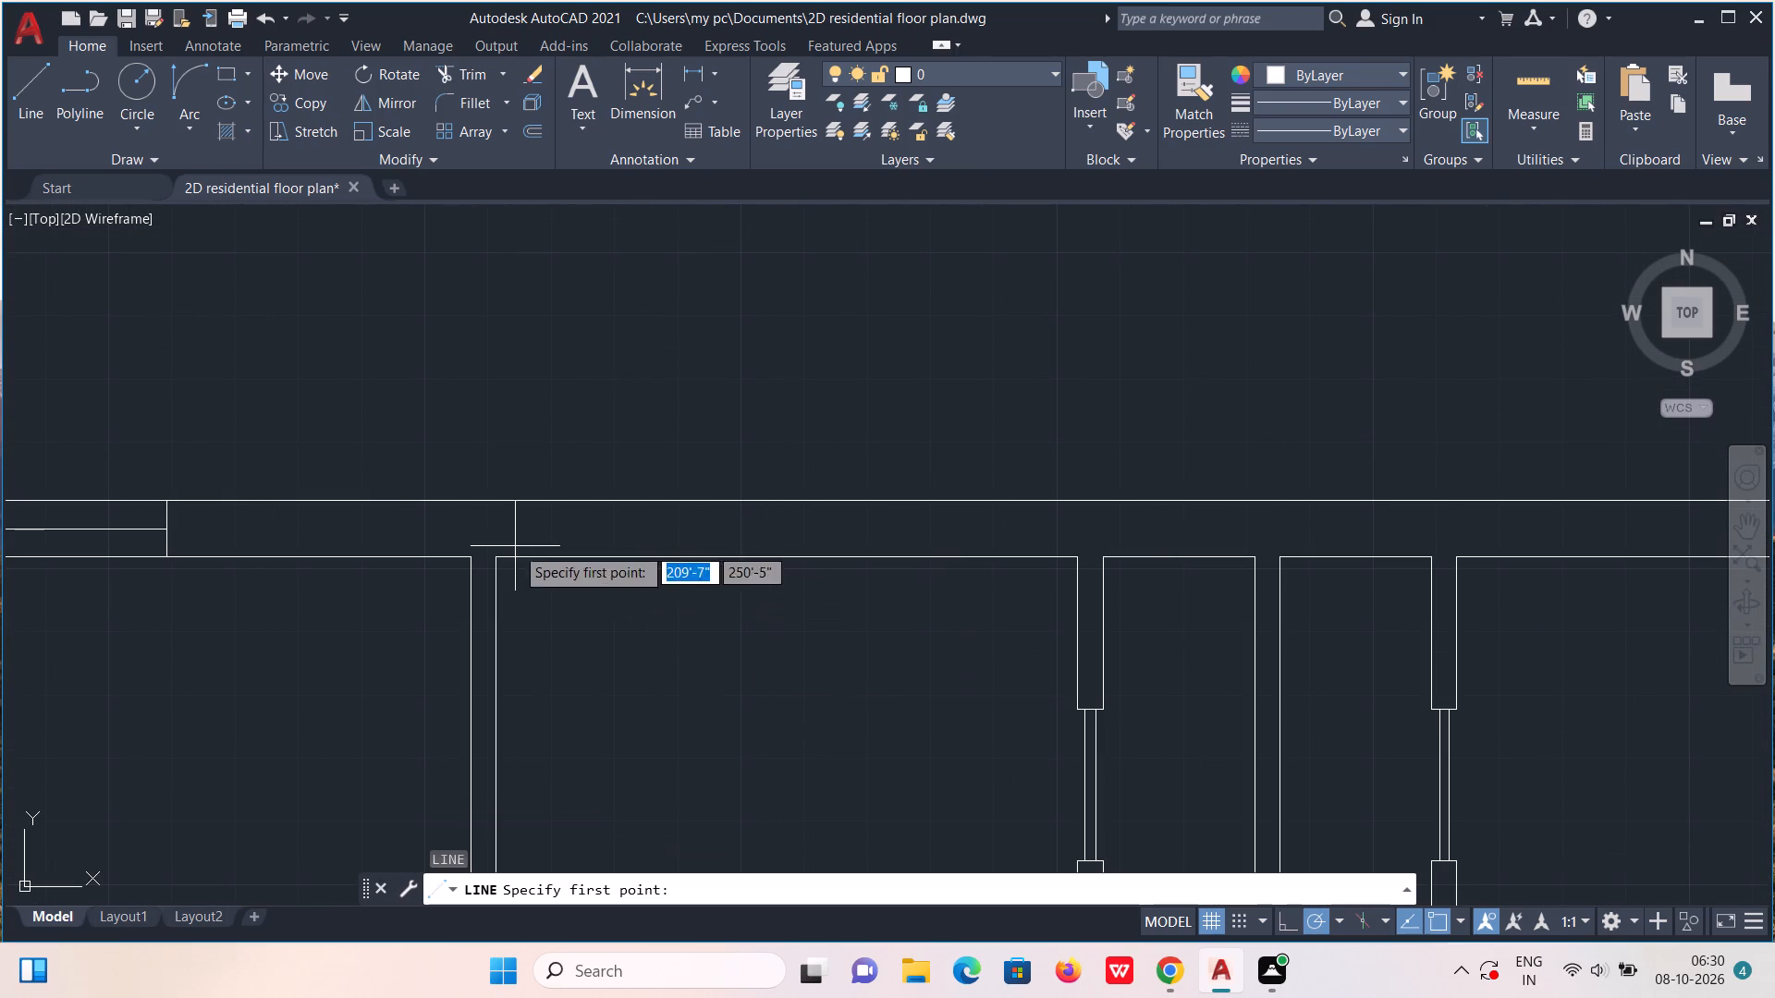
pyautogui.click(496, 562)
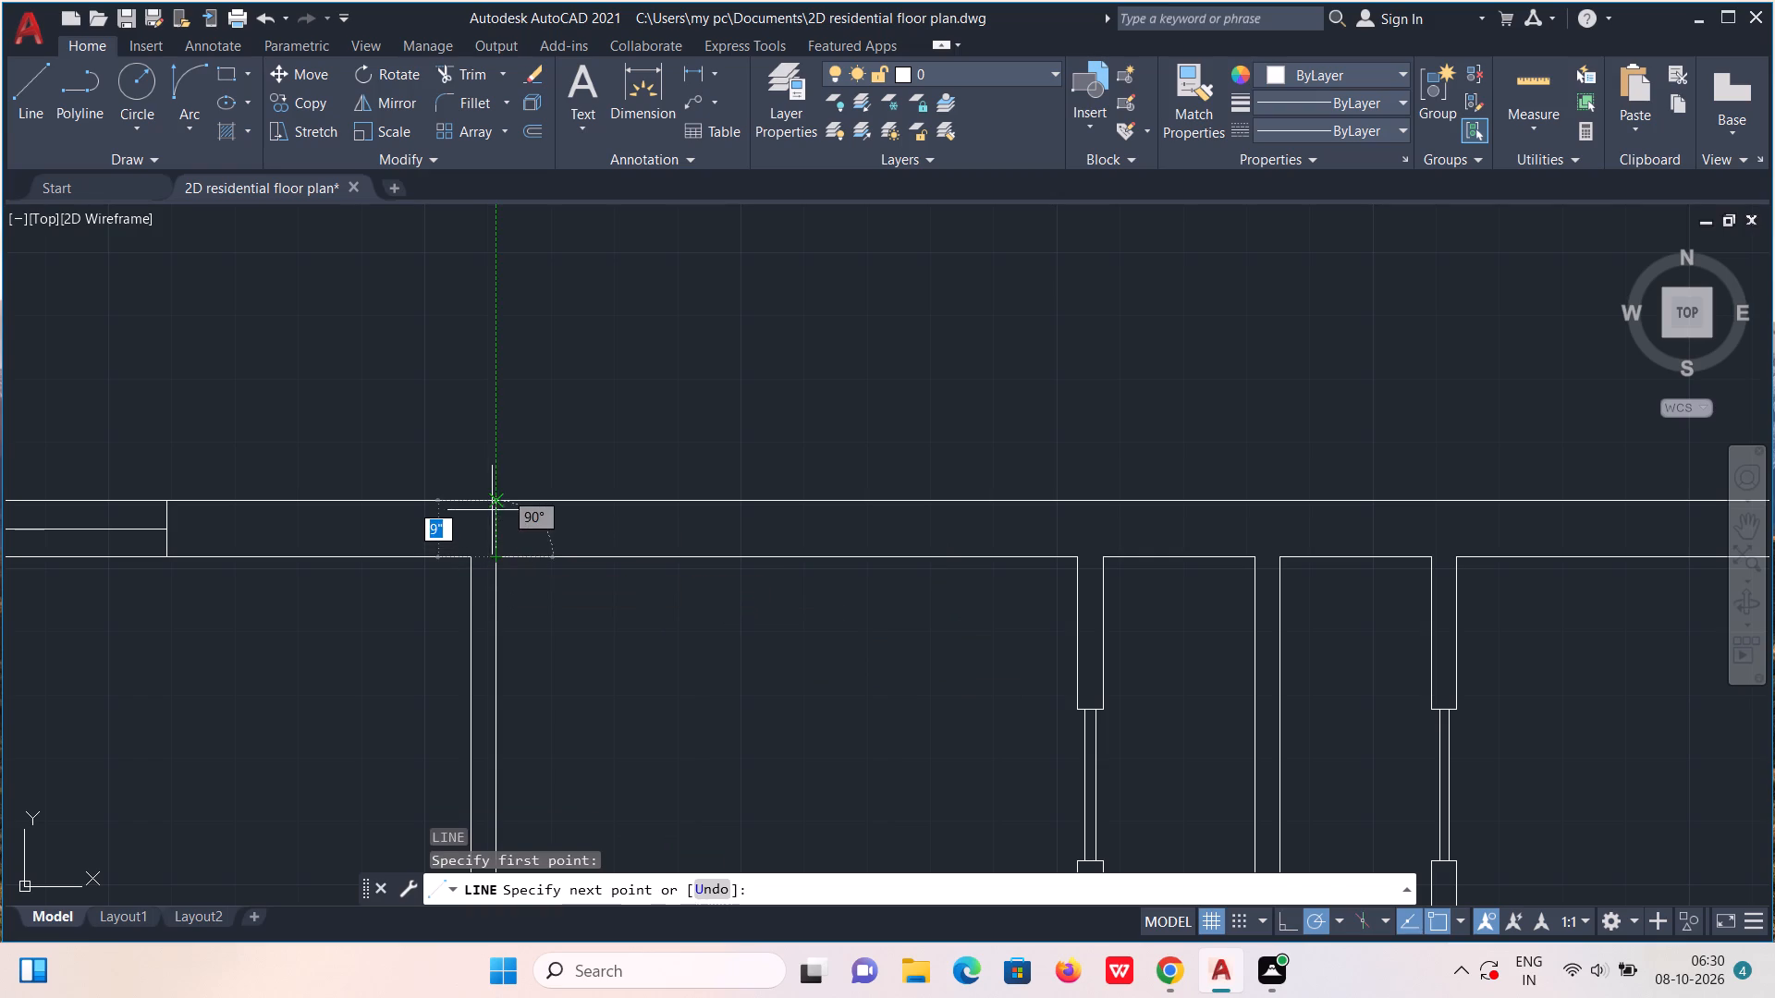
pyautogui.click(496, 502)
pyautogui.press('Escape')
pyautogui.click(497, 523)
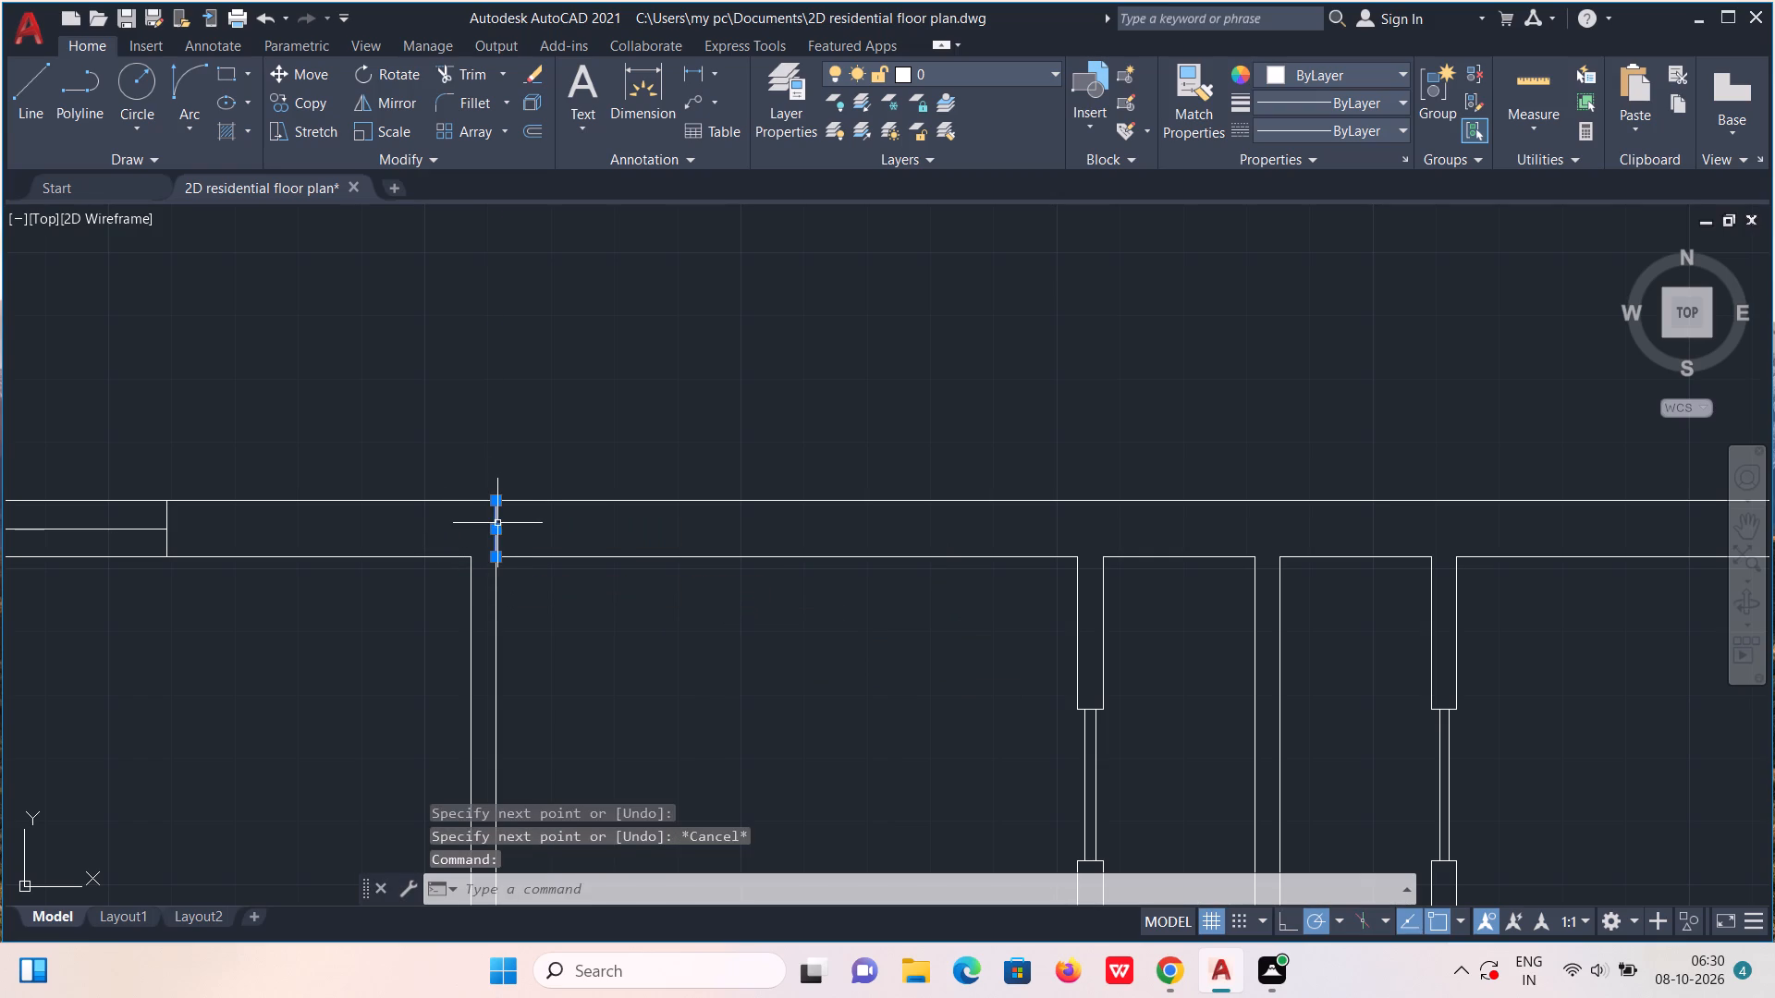
pyautogui.press('m')
pyautogui.press('Return')
pyautogui.click(496, 524)
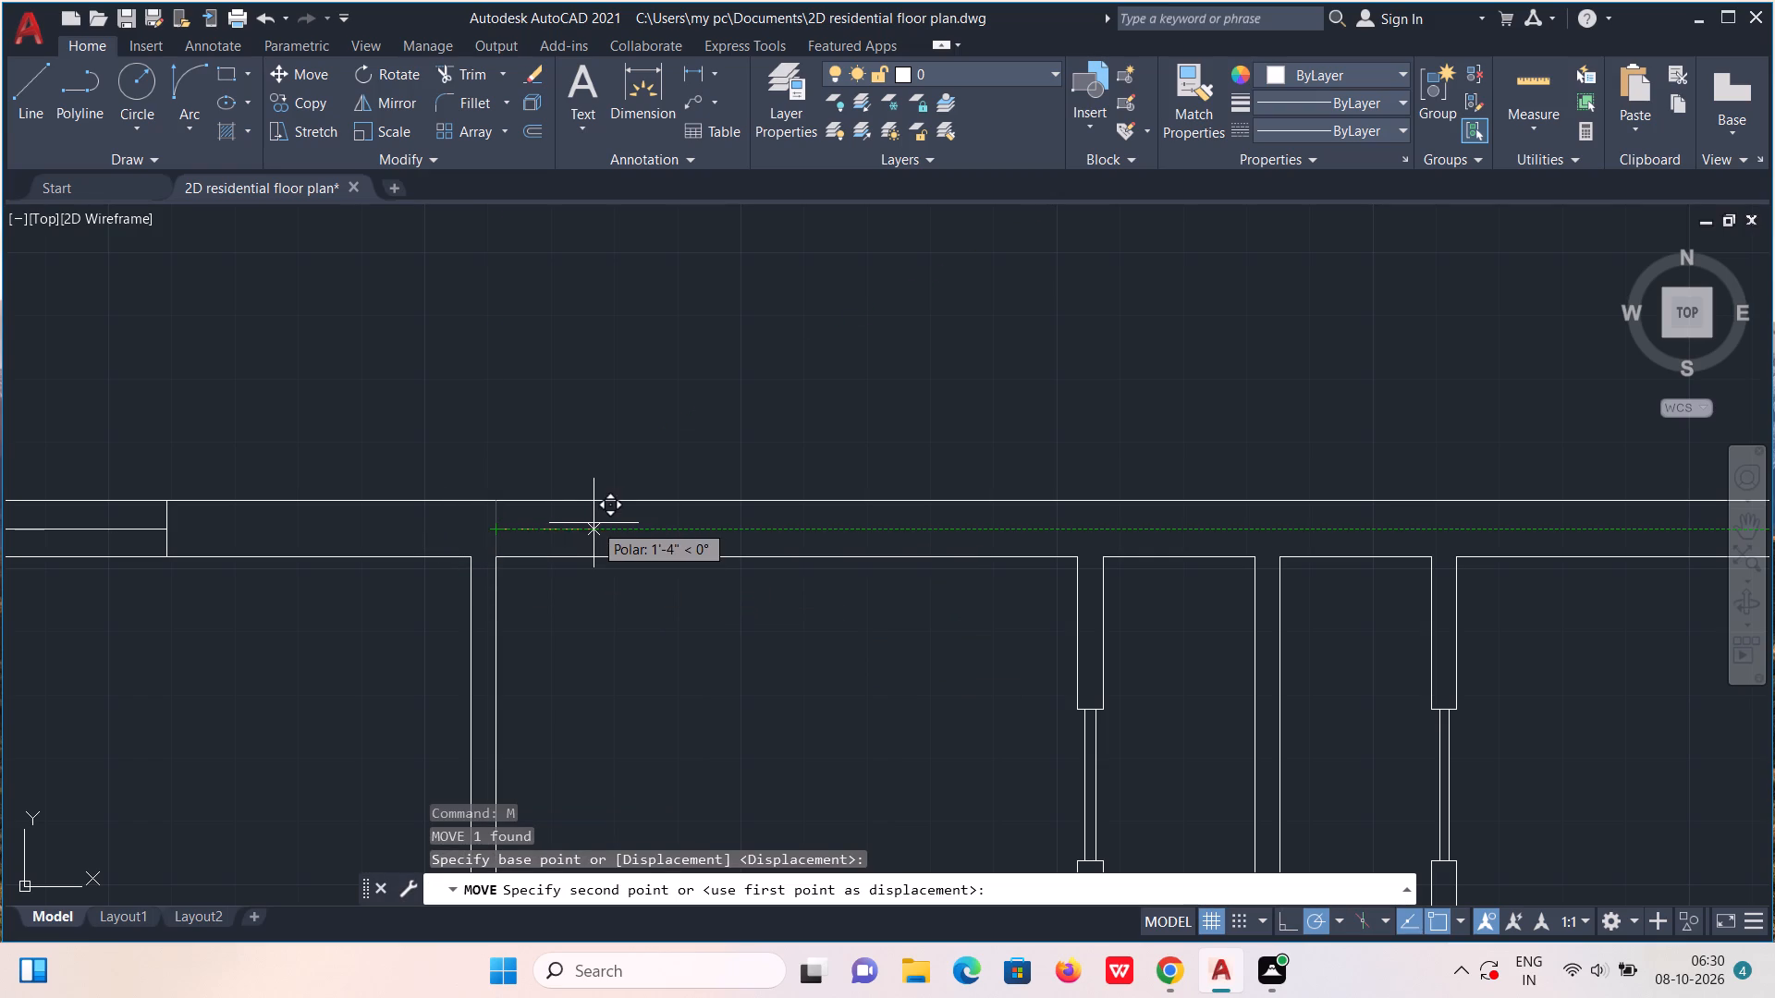
pyautogui.write("3'")
pyautogui.press('Return')
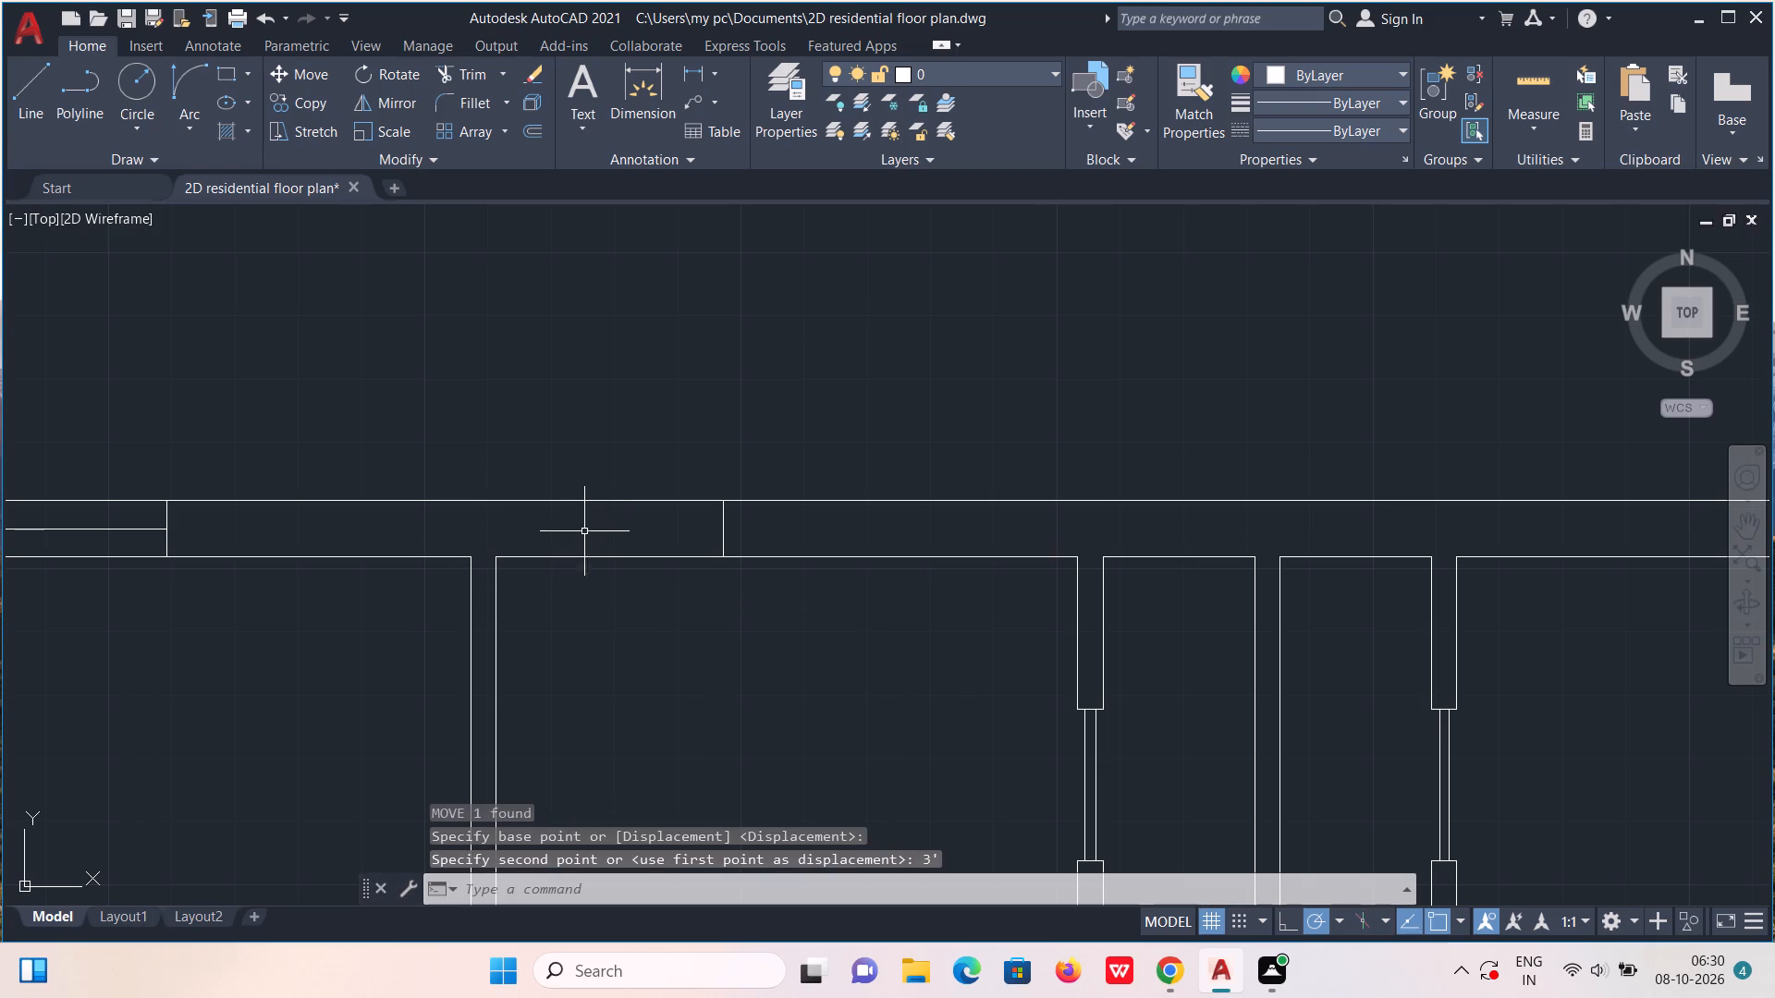
# Copy the middle room's window jamb line 4' to the right along the top wall.
pyautogui.click(725, 529)
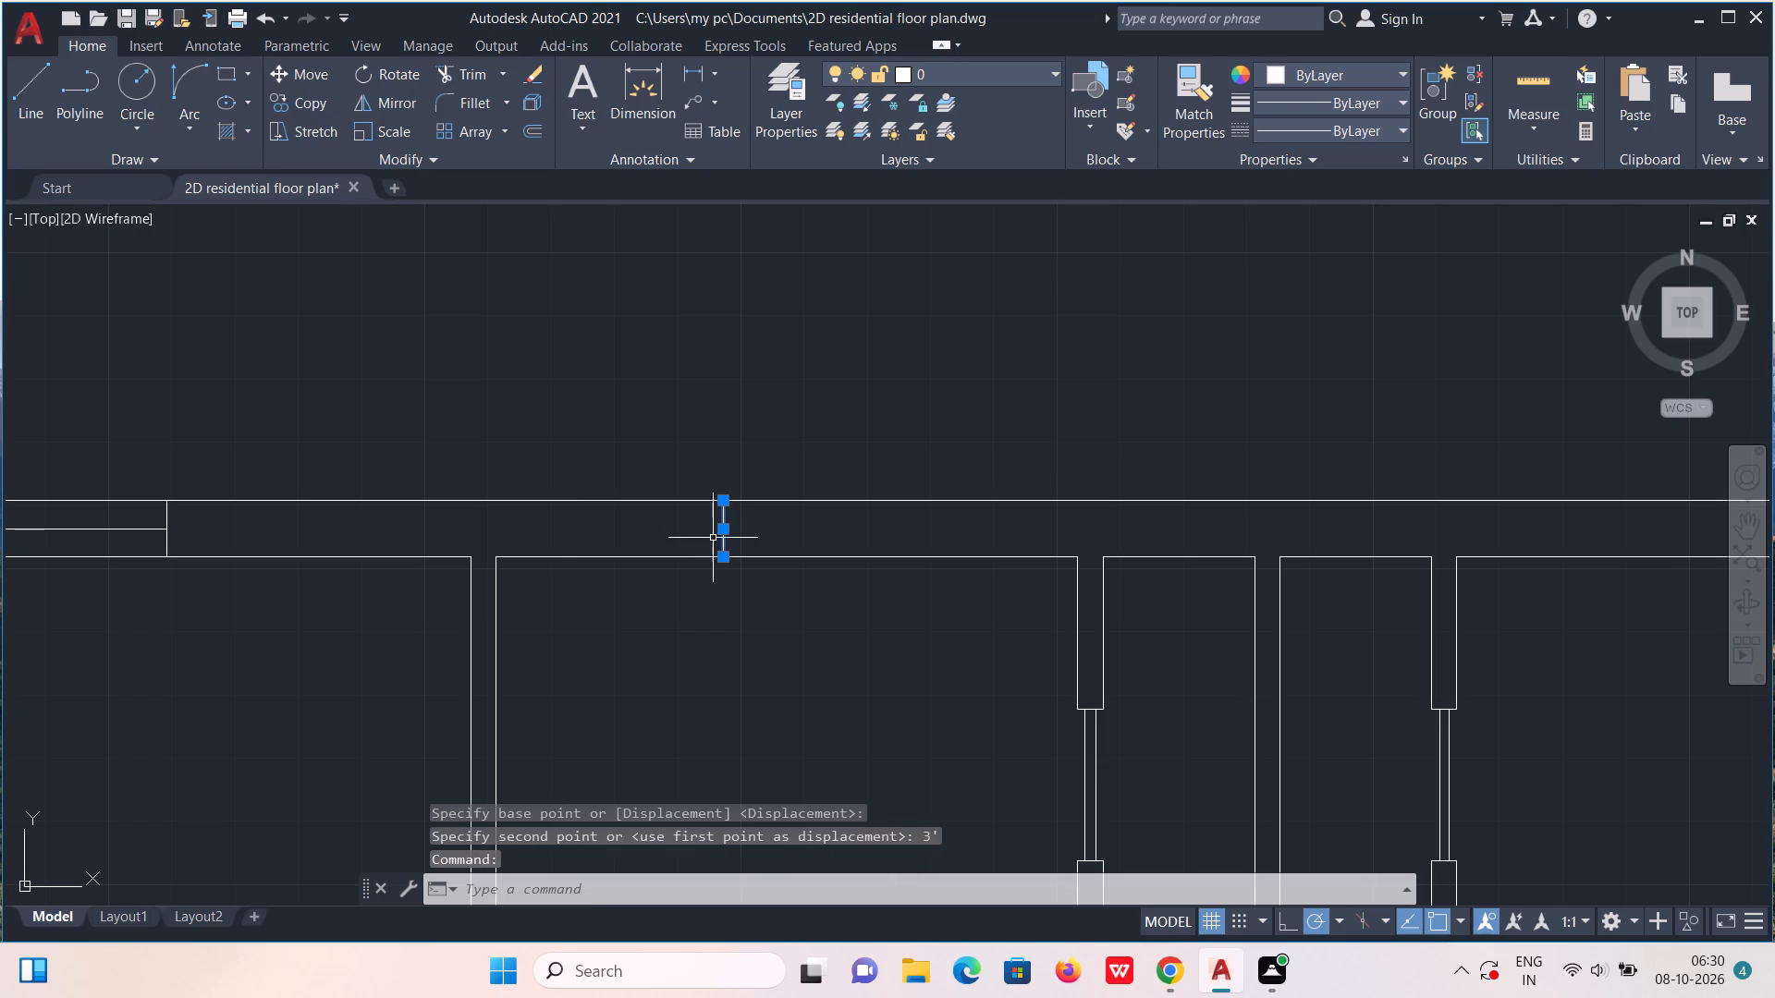
pyautogui.write('co')
pyautogui.press('Return')
pyautogui.click(709, 542)
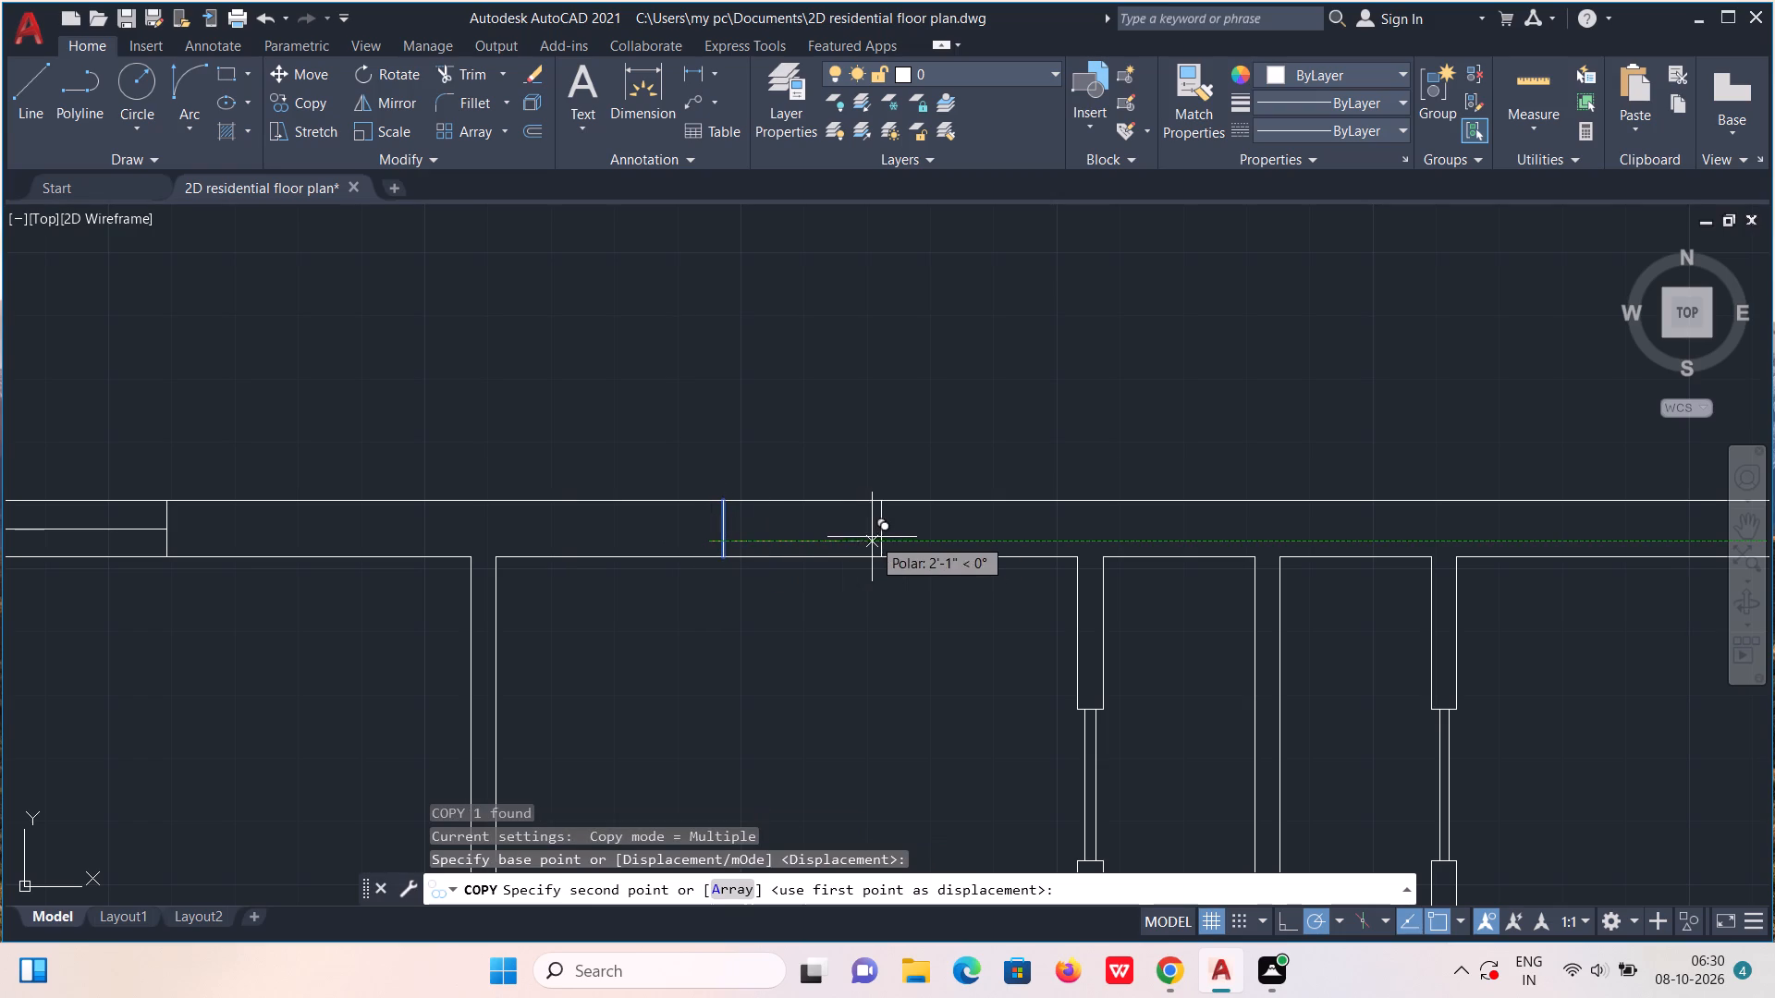
pyautogui.write("4'")
pyautogui.press('Return')
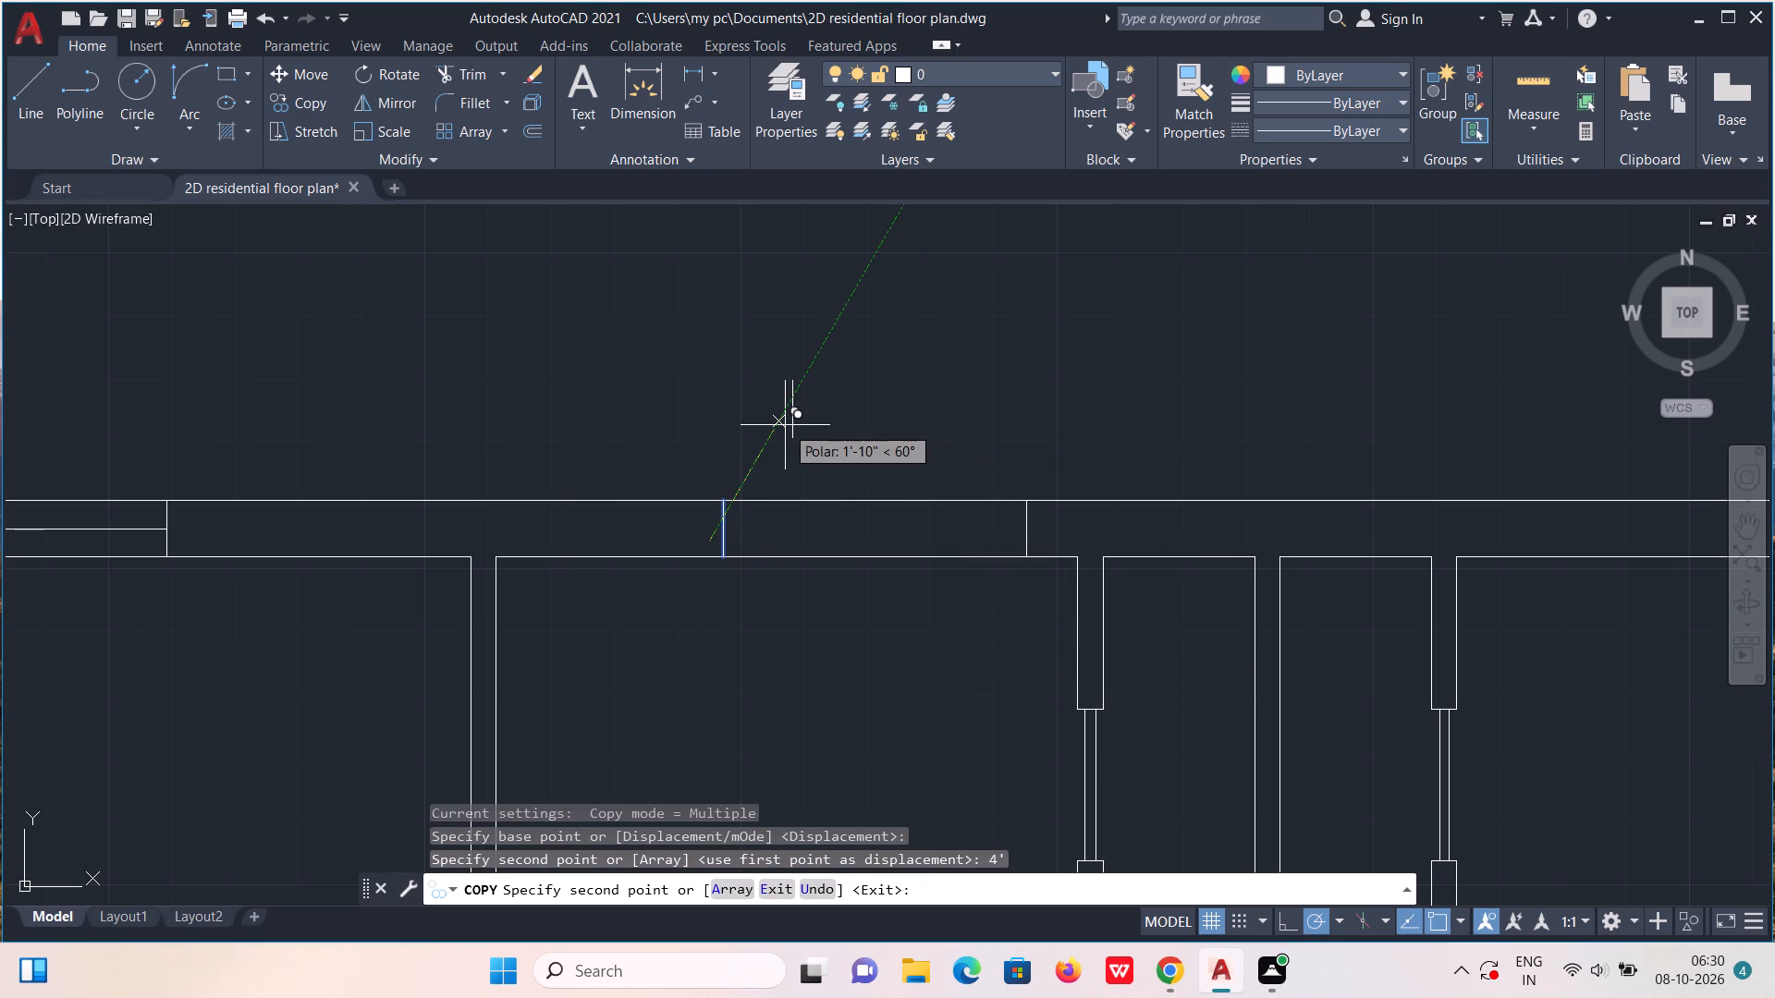
pyautogui.press('Escape')
# Draw the window centre line between the midpoints of the middle room's two jamb lines.
pyautogui.press('l')
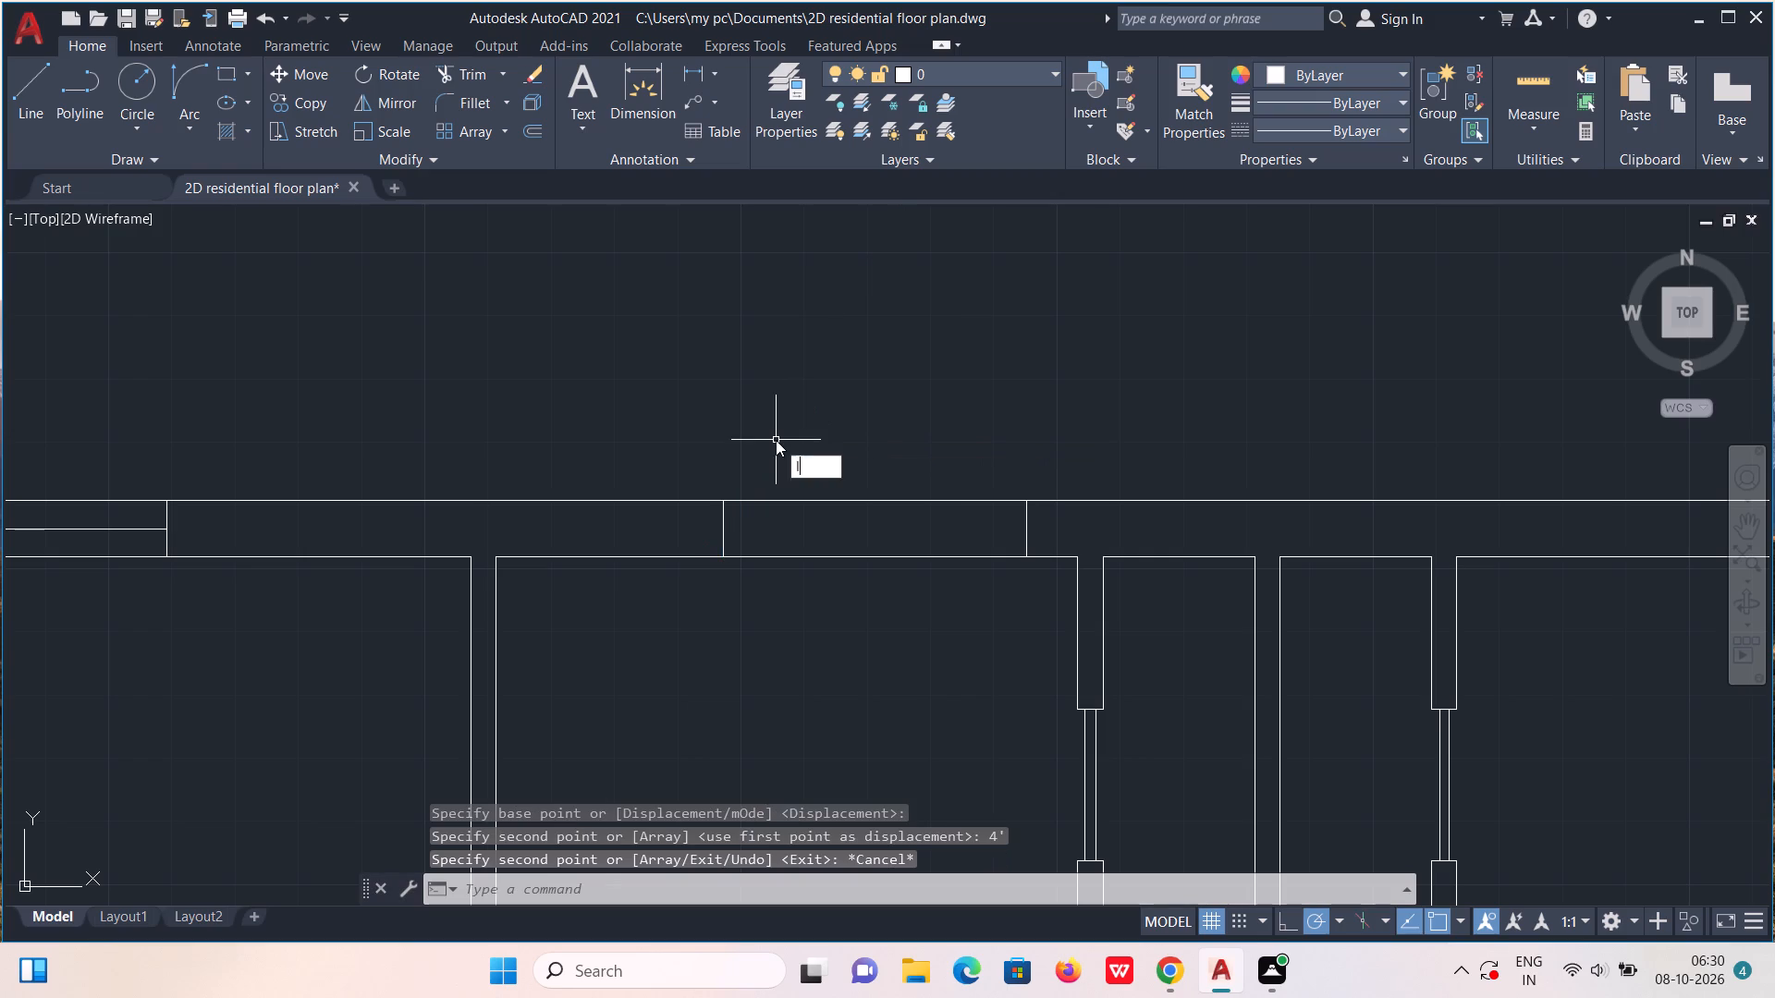
pyautogui.press('Return')
pyautogui.click(726, 531)
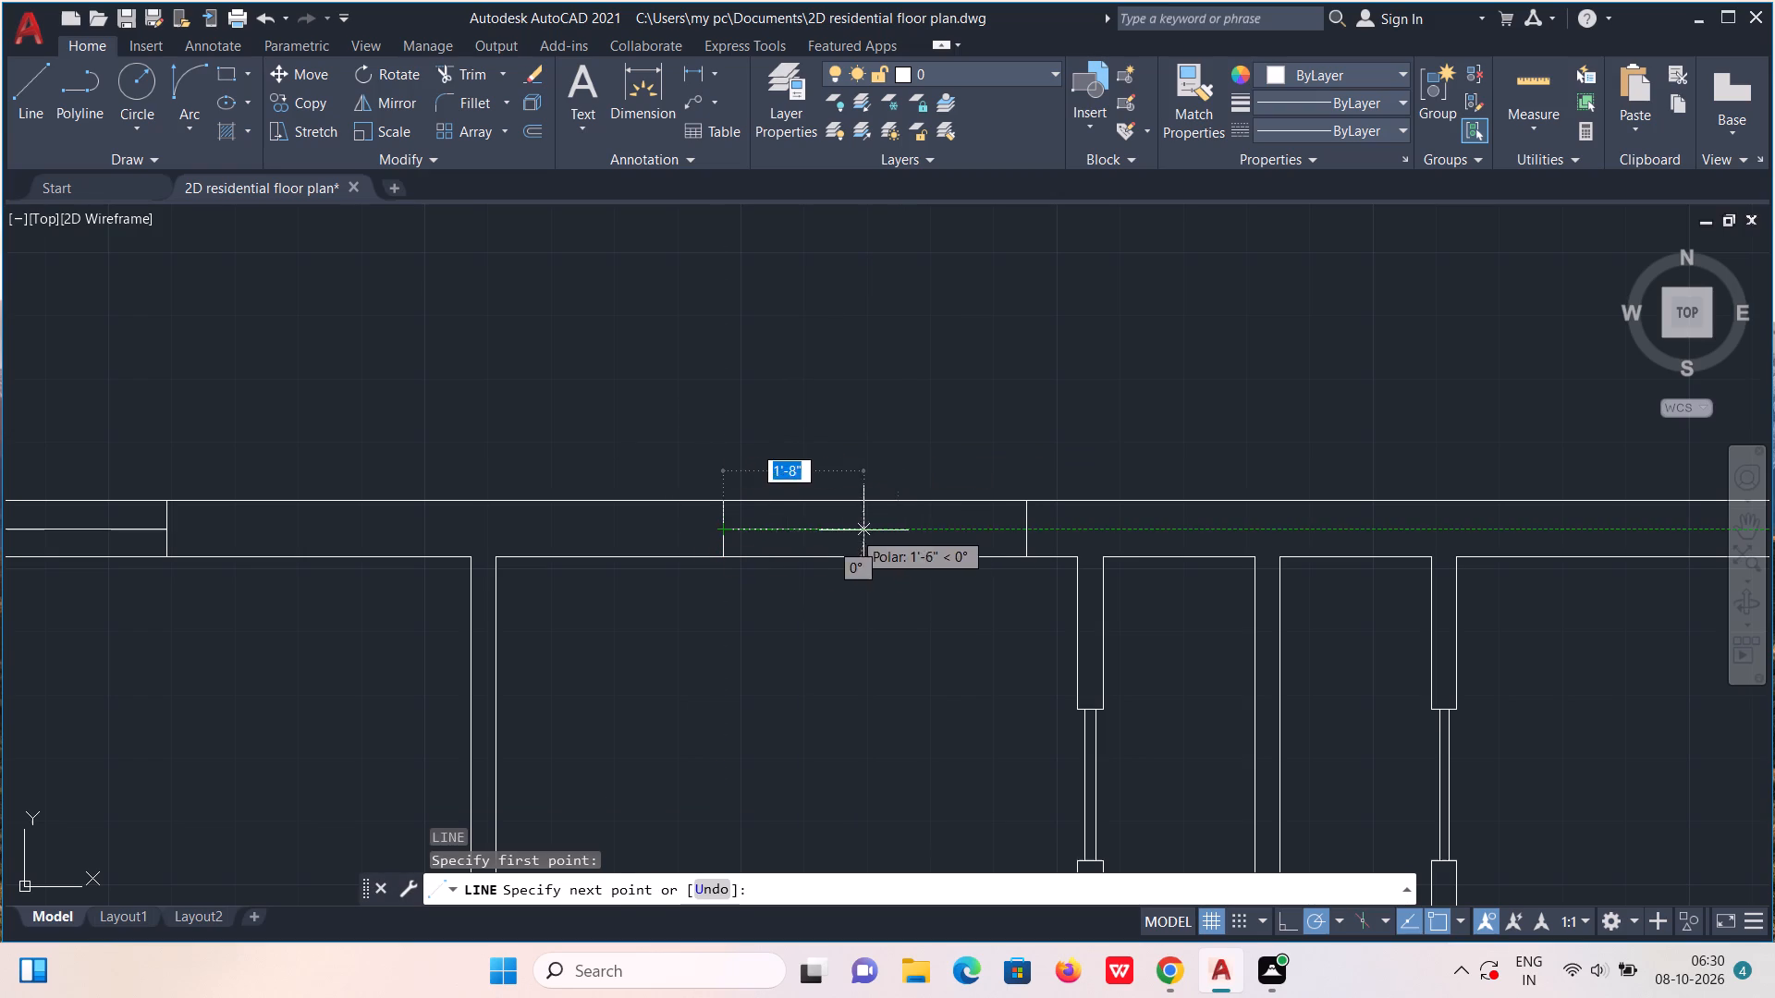
pyautogui.click(1028, 530)
pyautogui.press('Escape')
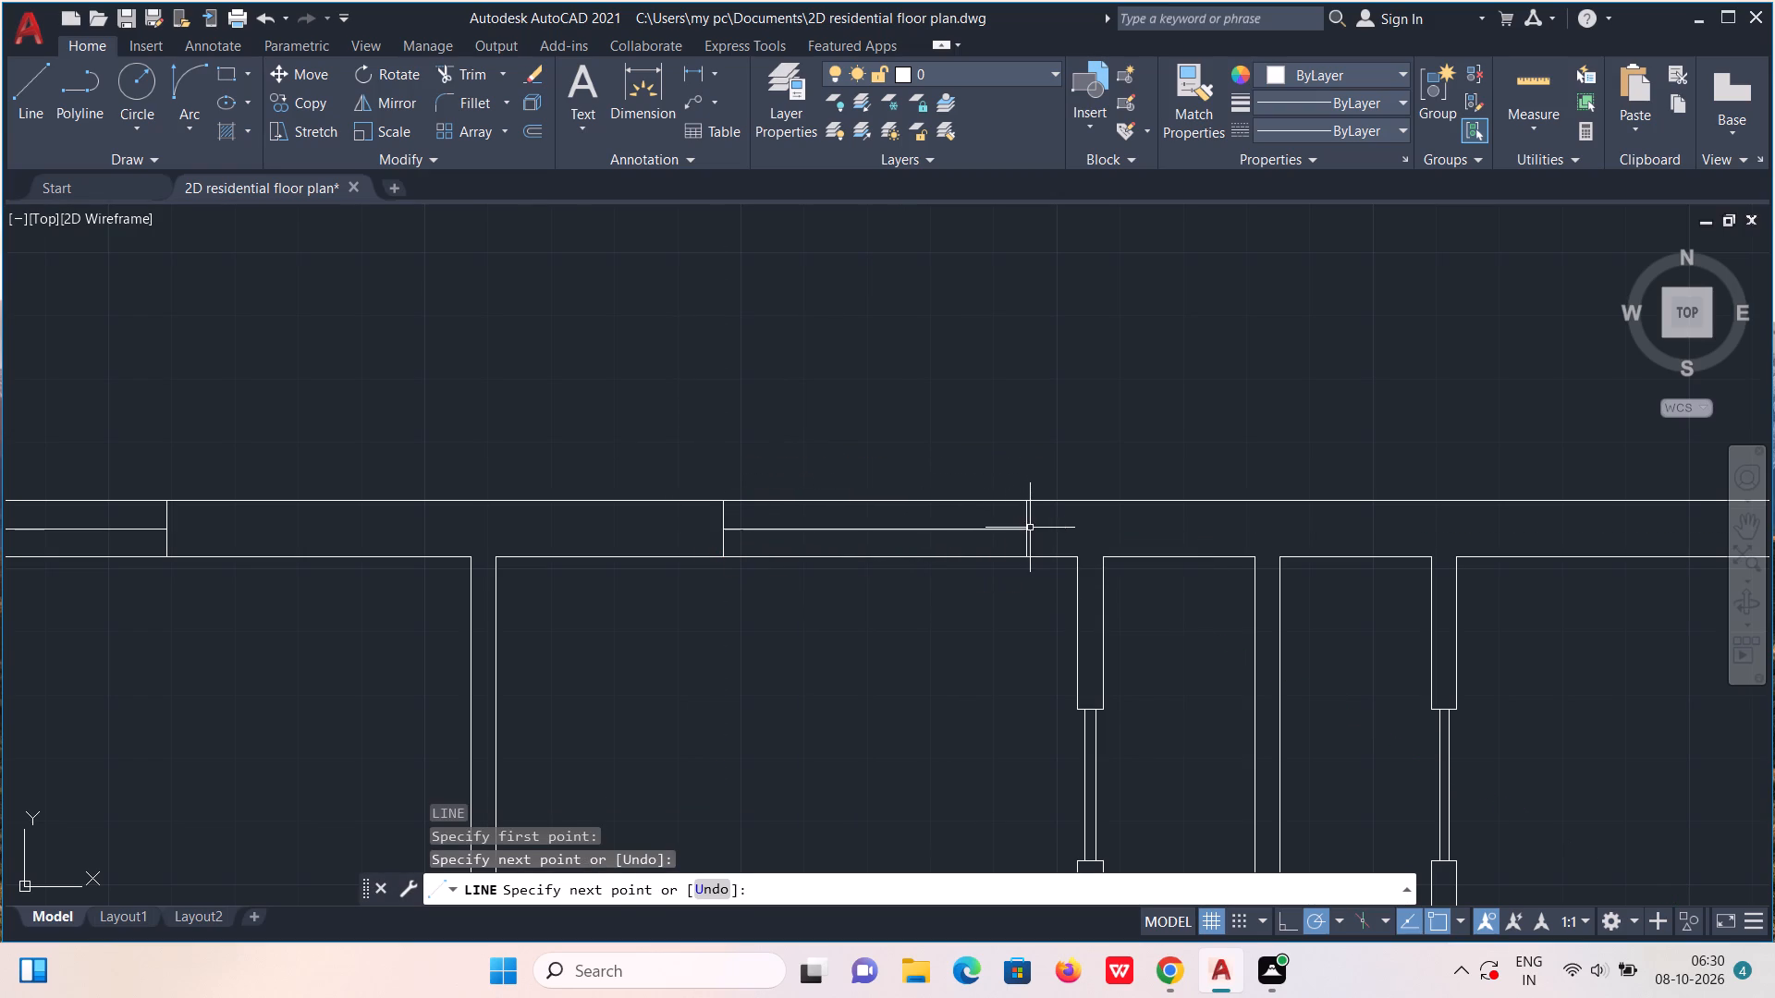
# Draw a line across the top wall at the top-right room's inner left corner.
pyautogui.scroll(-2, 1039, 536)
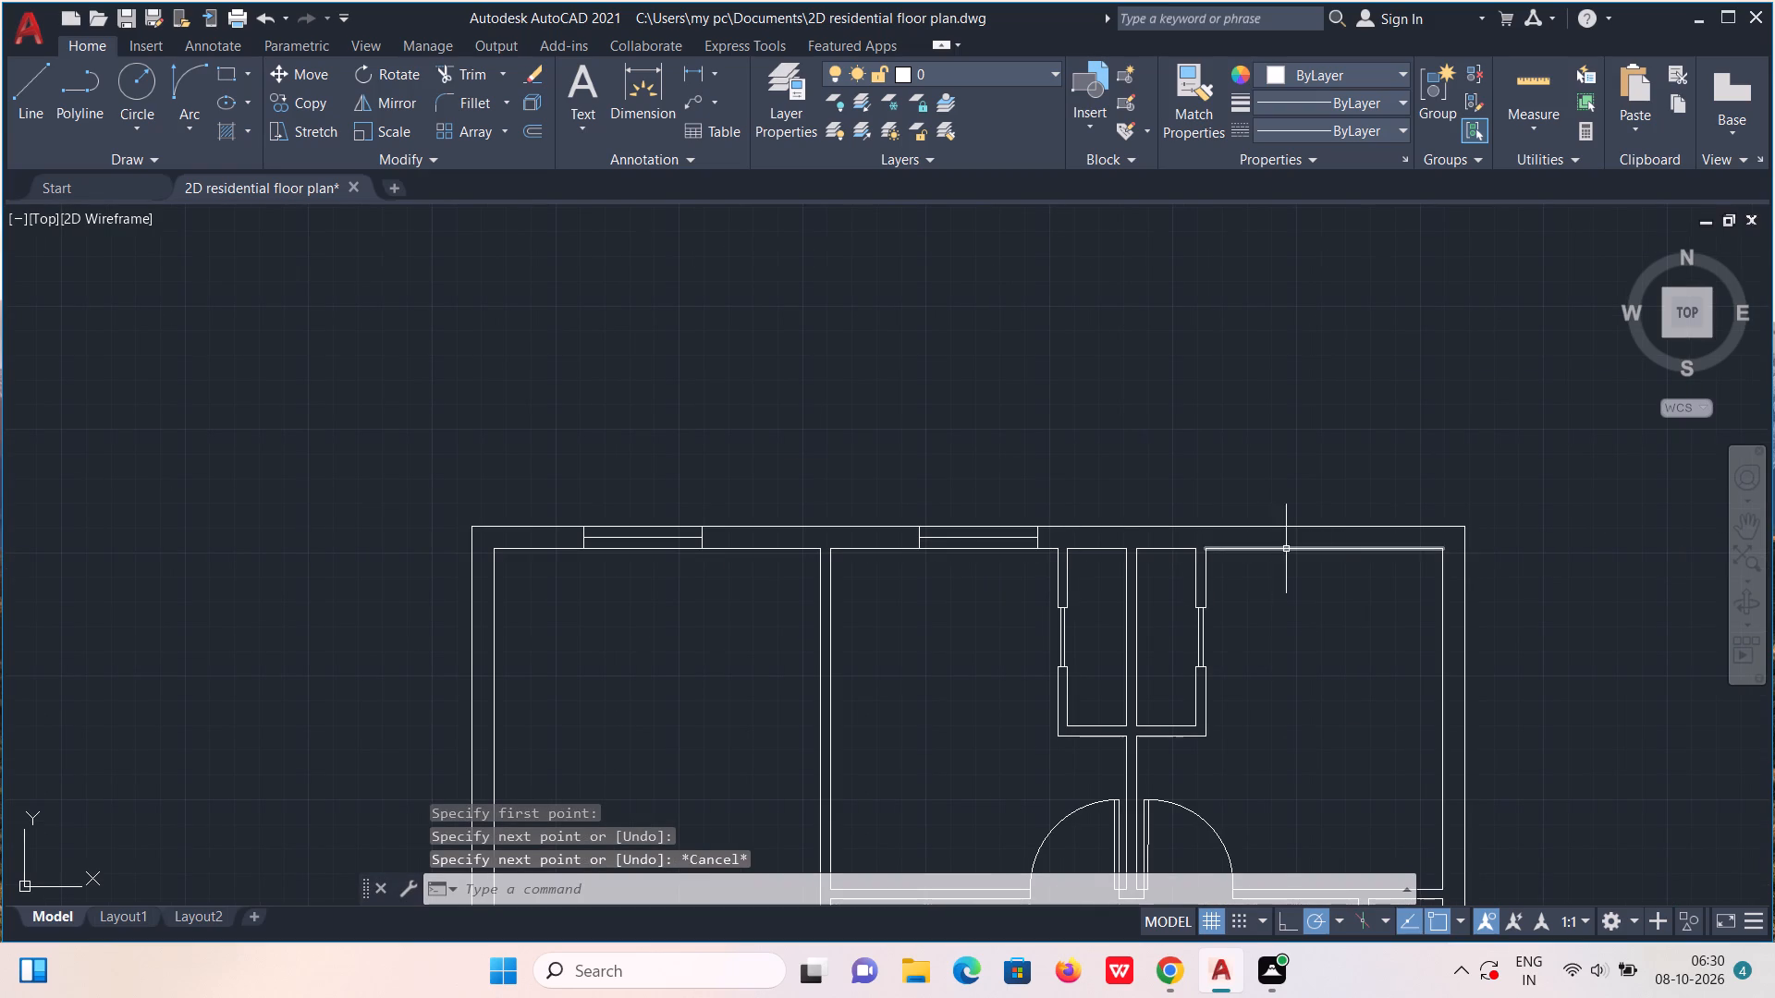
pyautogui.moveTo(1316, 573); pyautogui.dragTo(1136, 621, button='middle')
pyautogui.scroll(2, 1075, 591)
pyautogui.press('l')
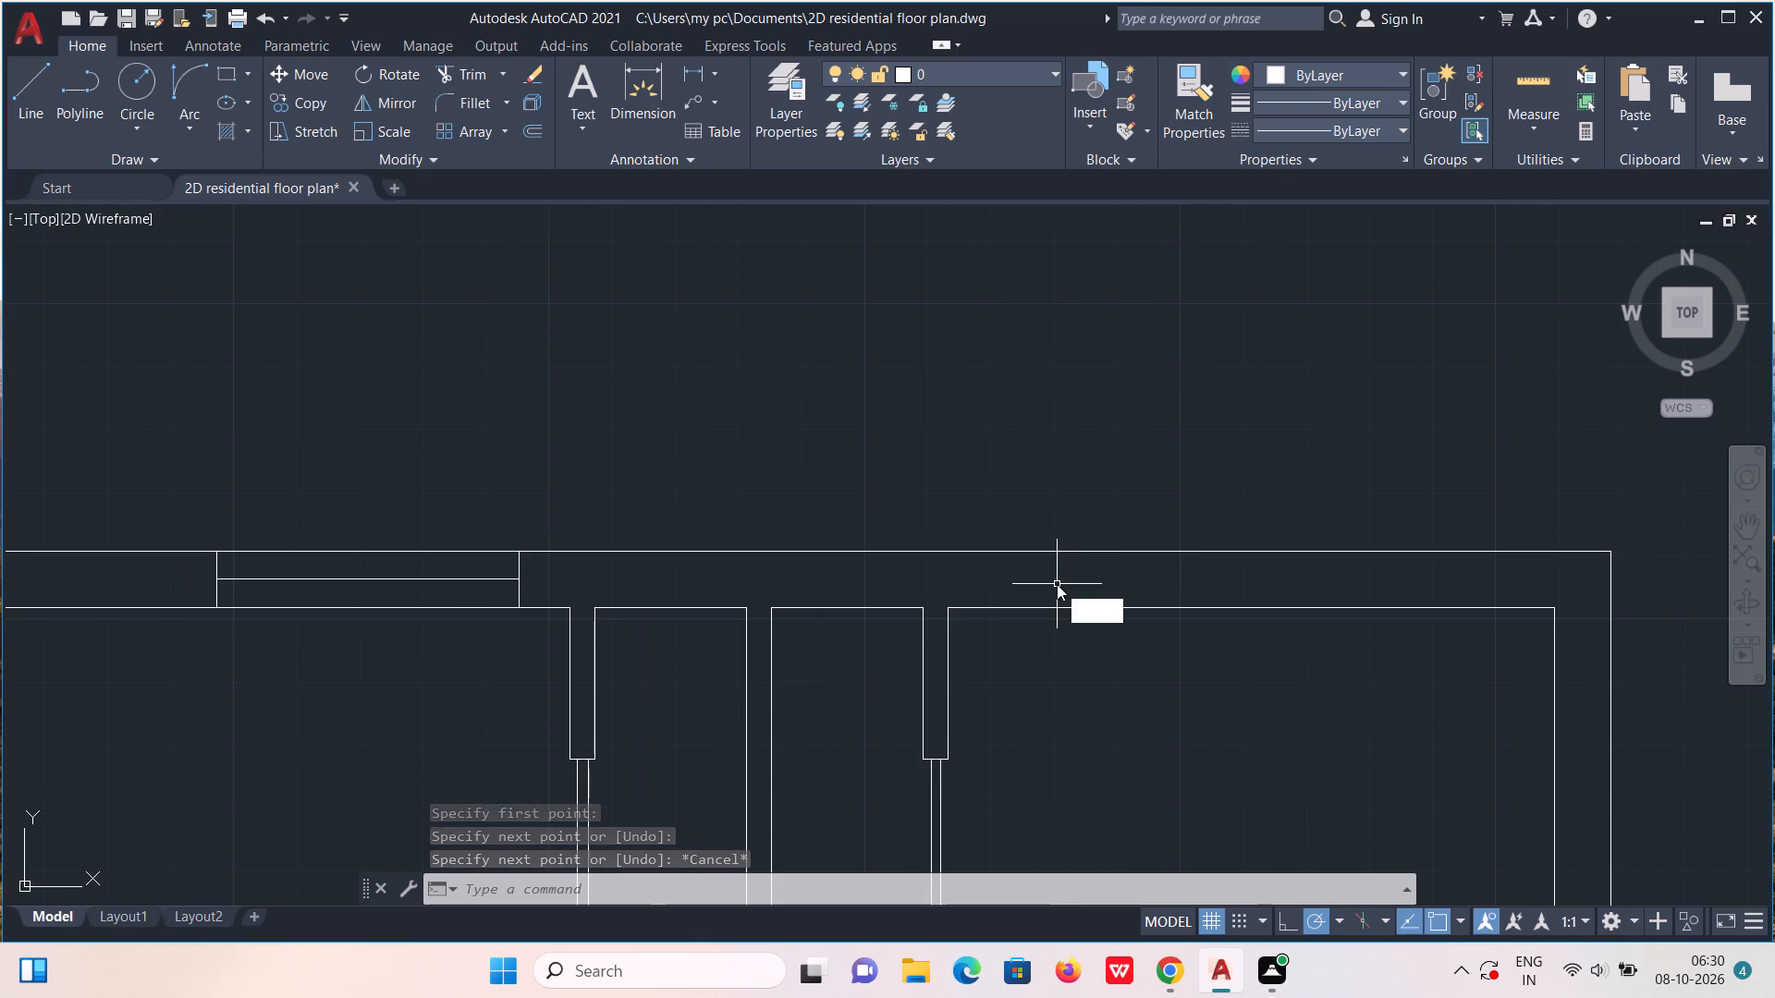
pyautogui.press('Return')
pyautogui.click(945, 606)
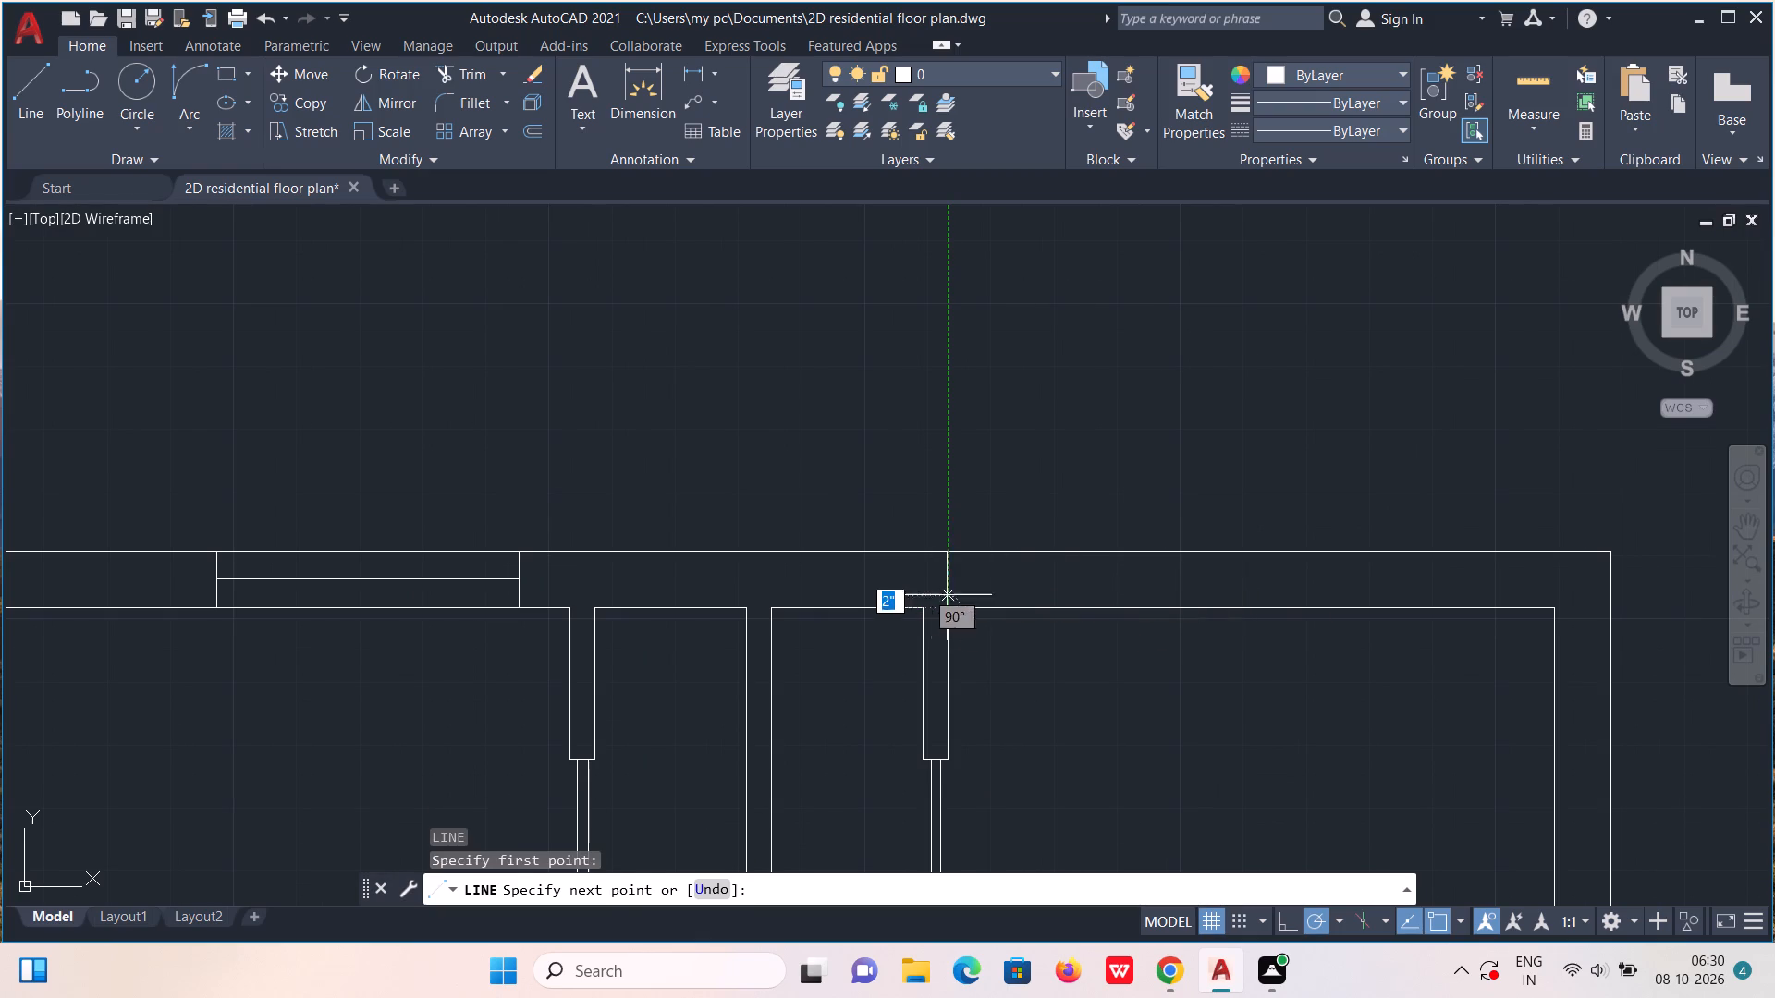
pyautogui.click(954, 551)
pyautogui.press('Escape')
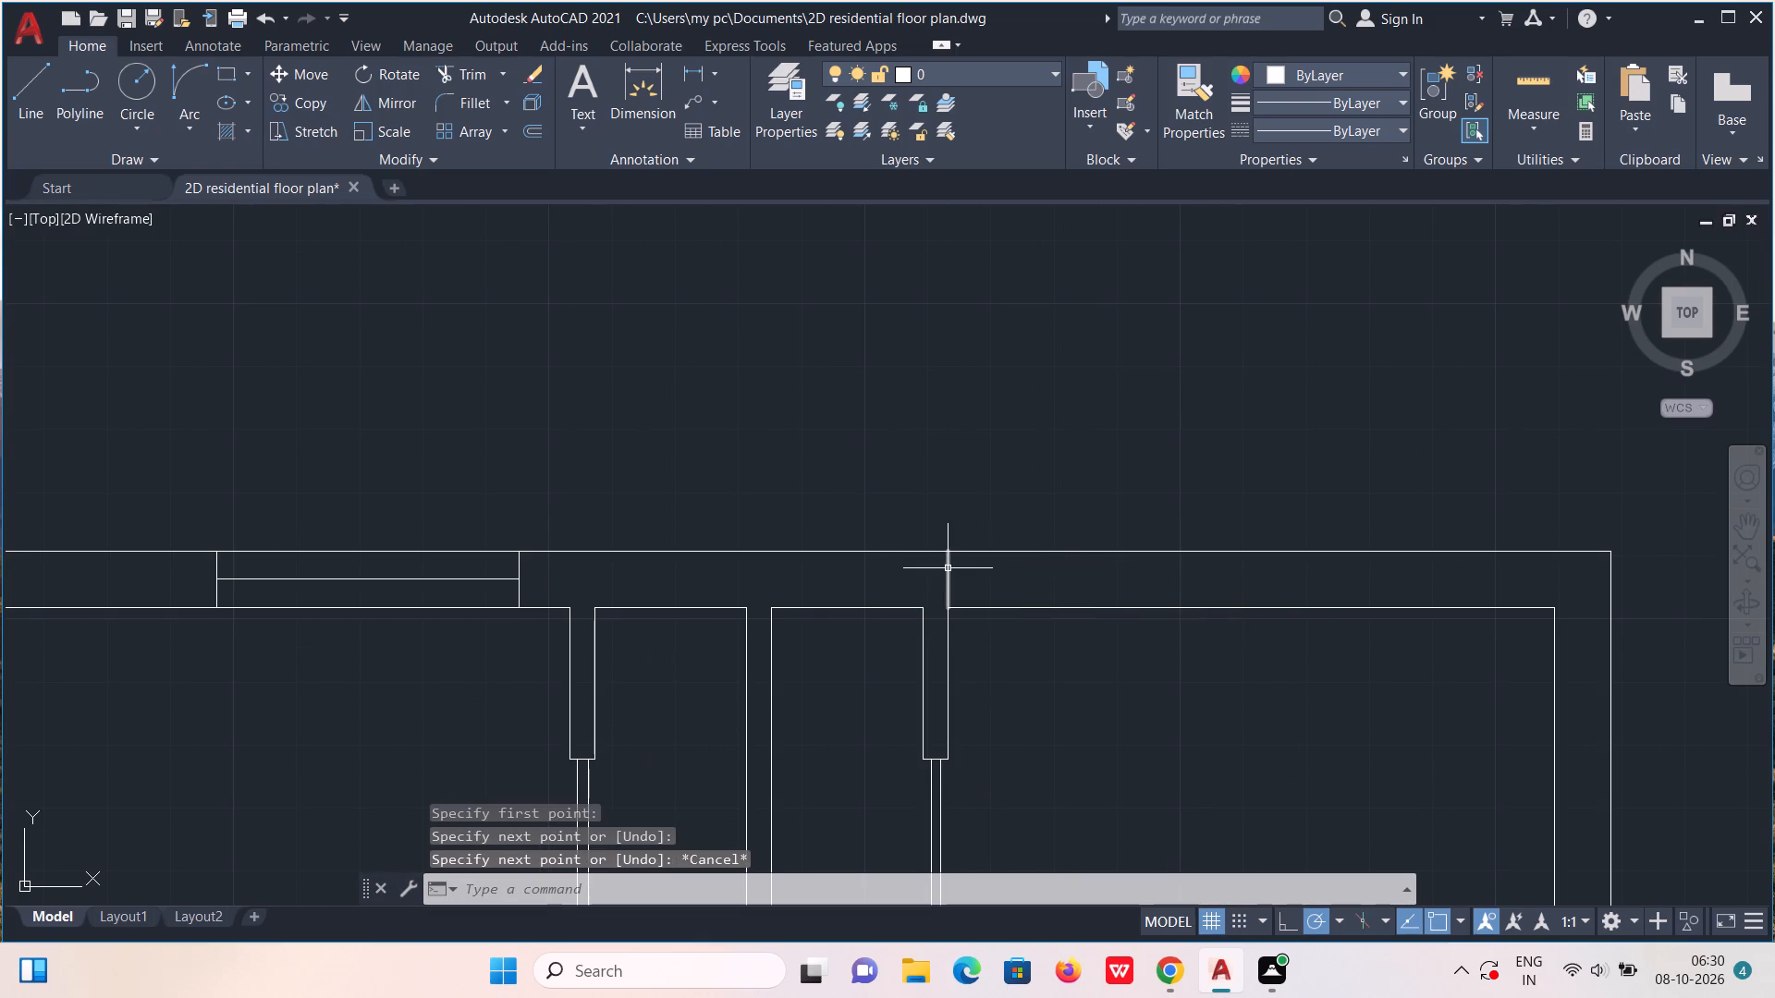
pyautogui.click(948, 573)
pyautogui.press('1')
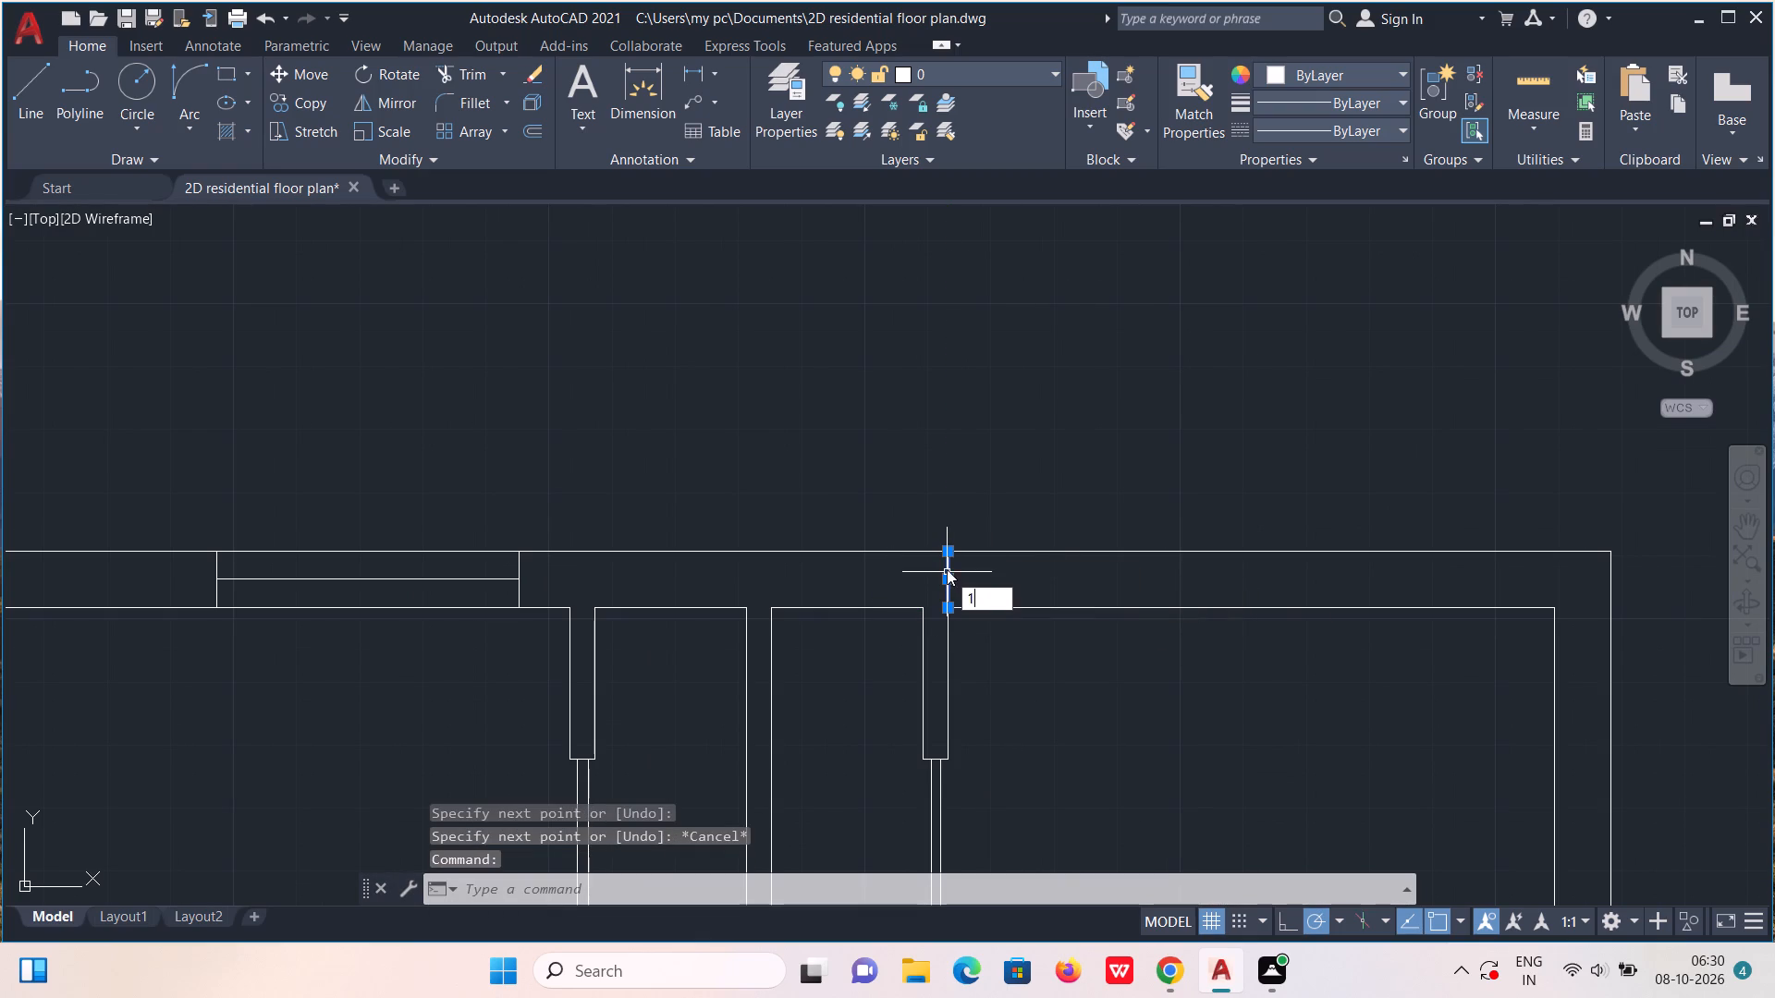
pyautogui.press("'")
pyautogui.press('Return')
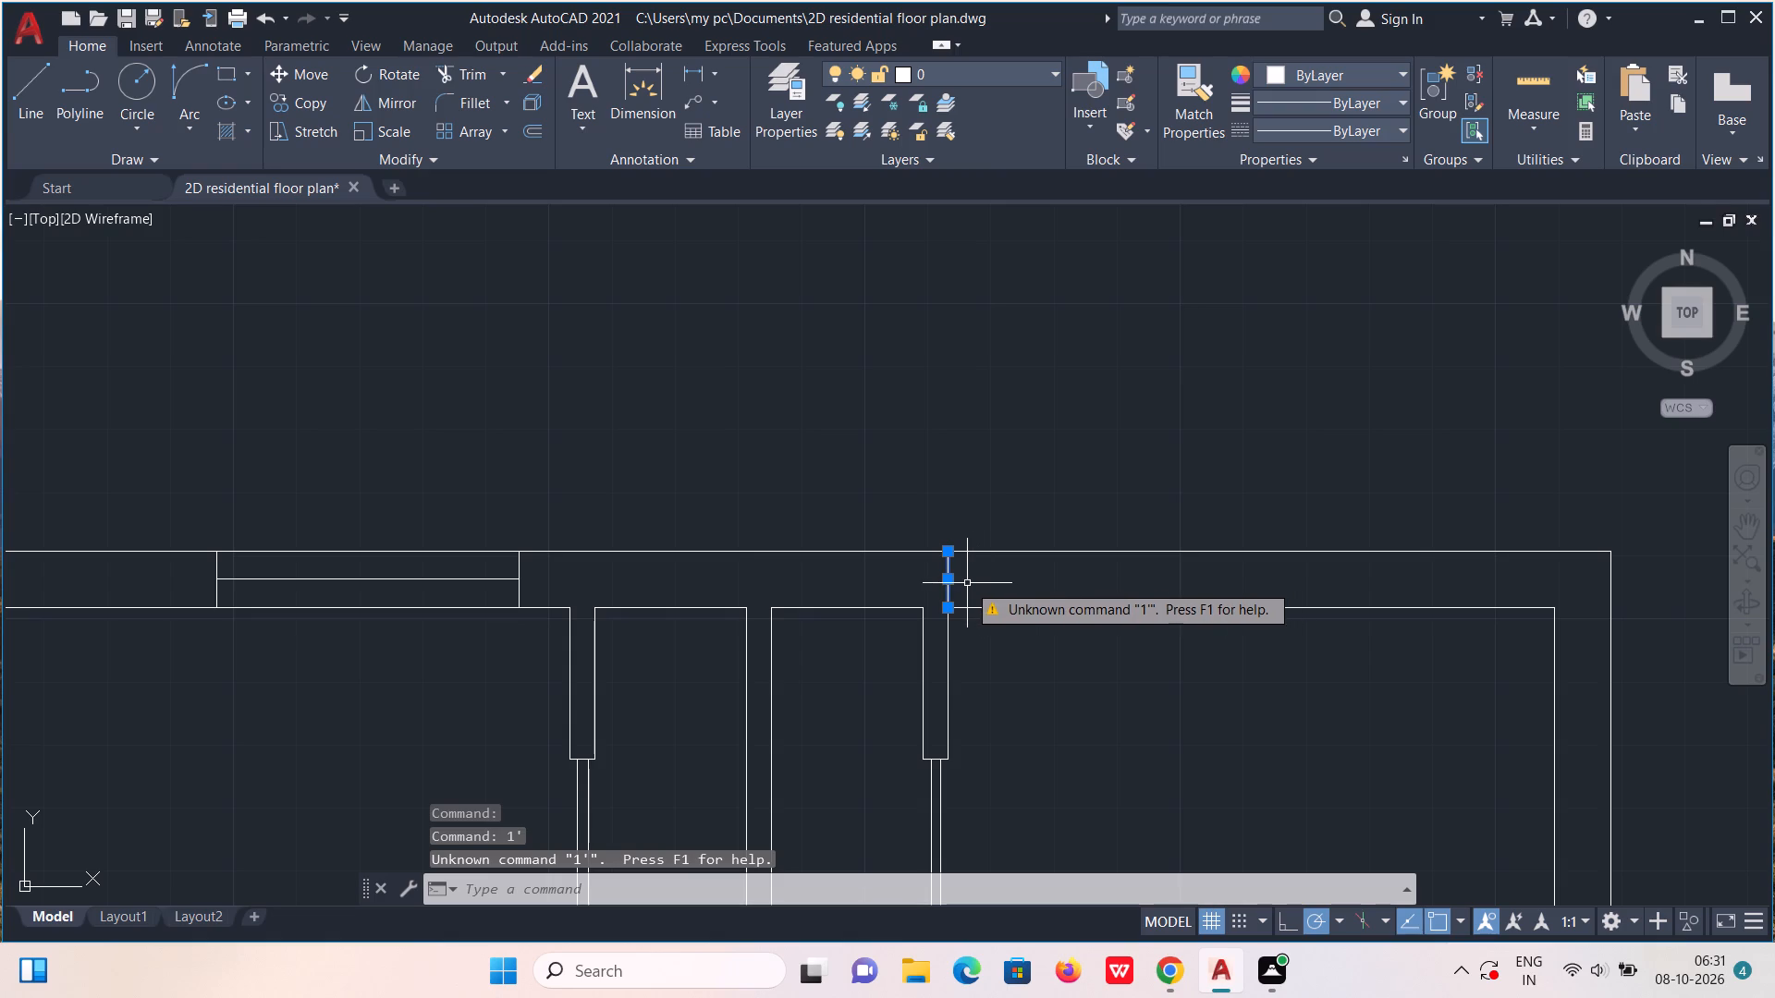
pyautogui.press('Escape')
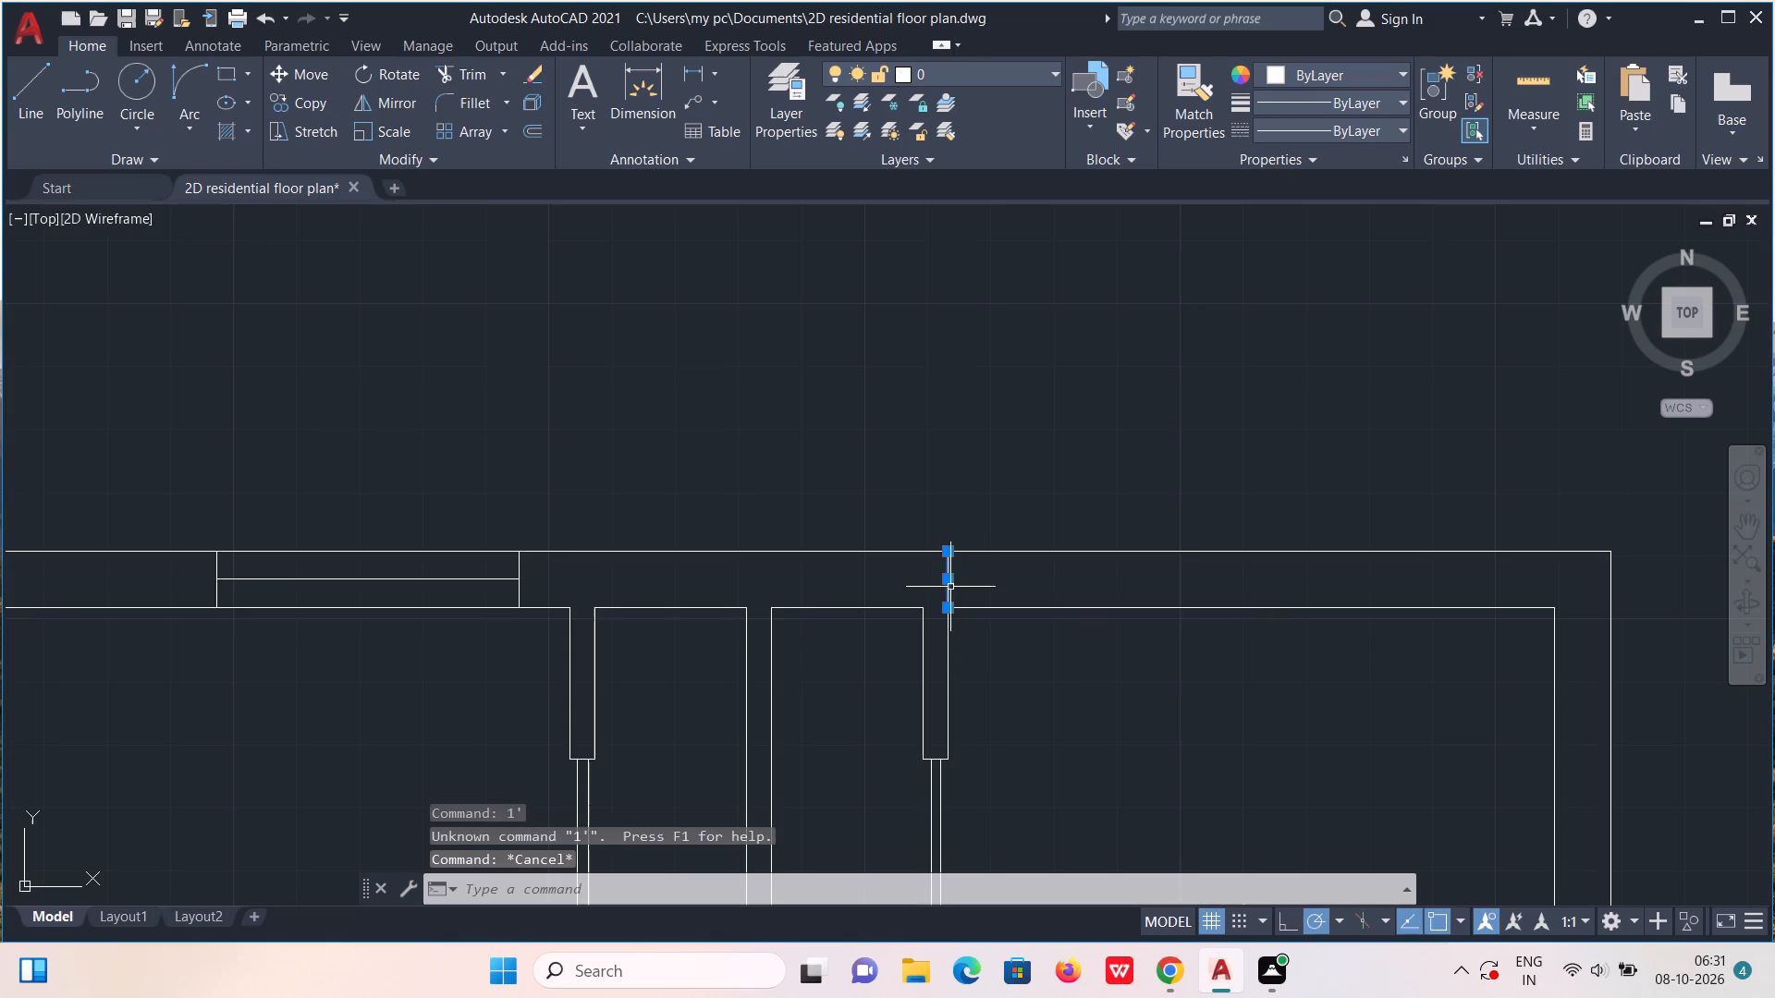
# Move the line across the wall at the top-right room's corner 1' to the right.
pyautogui.click(950, 587)
pyautogui.press('m')
pyautogui.press('Return')
pyautogui.click(950, 584)
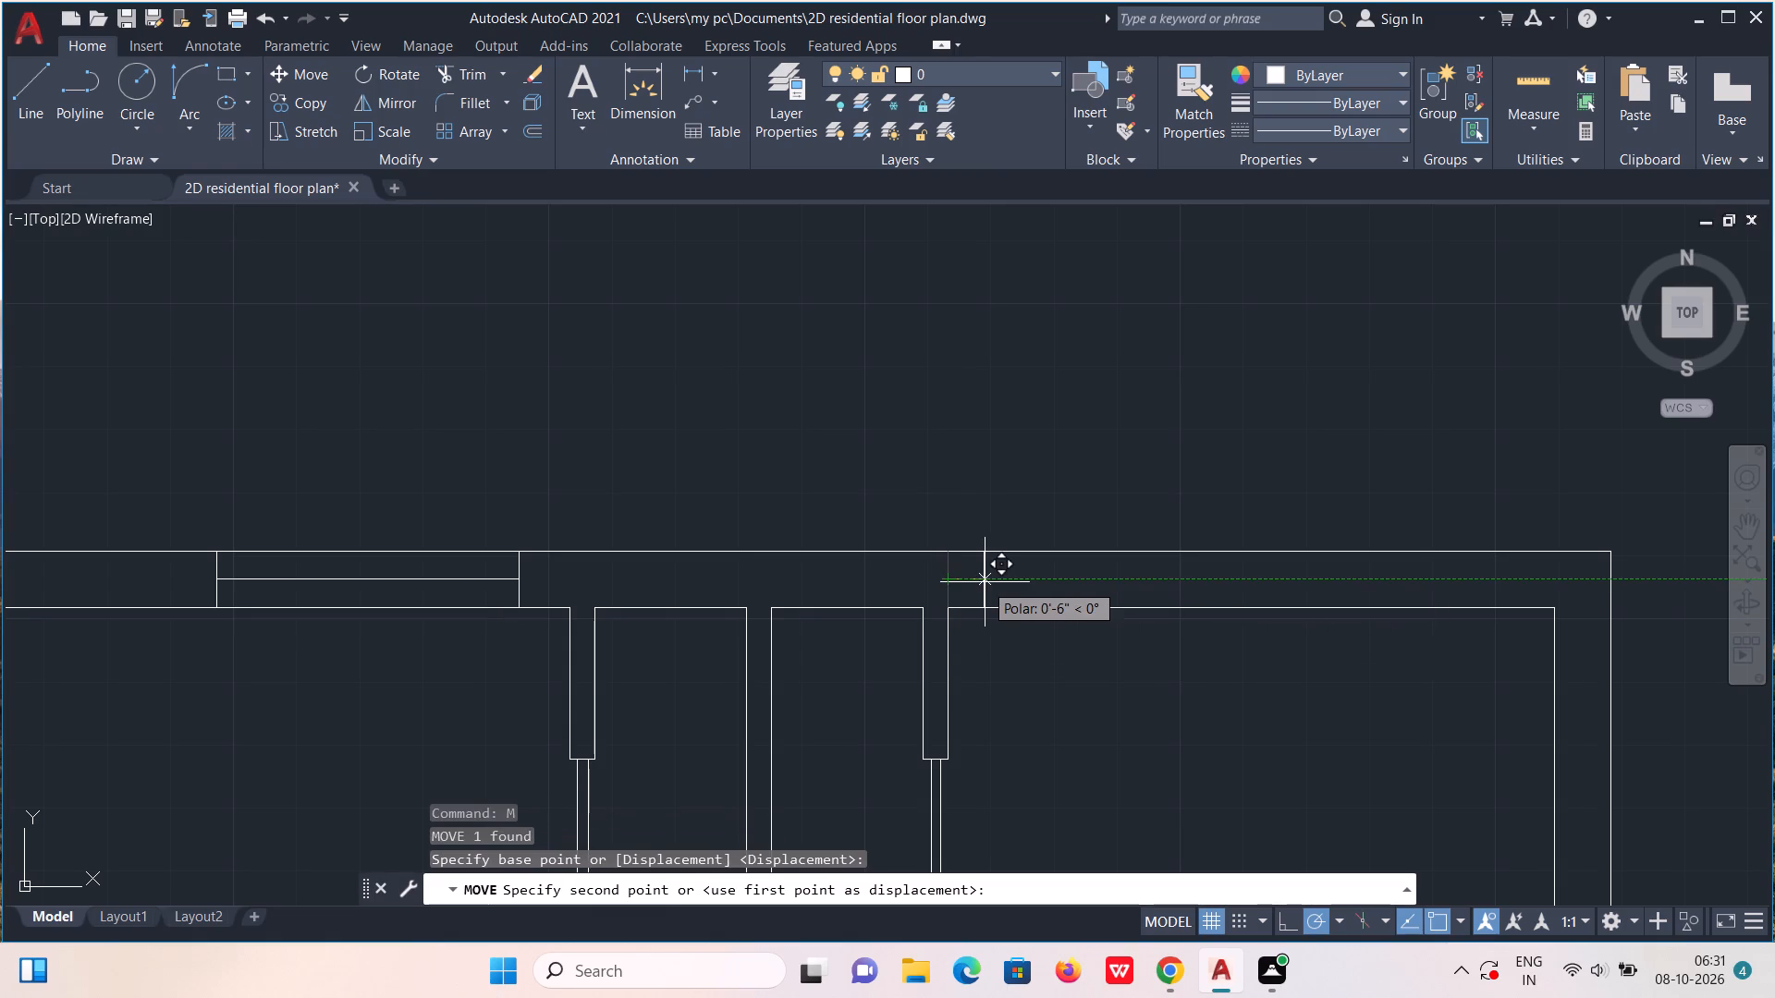
pyautogui.write("1'")
pyautogui.press('Return')
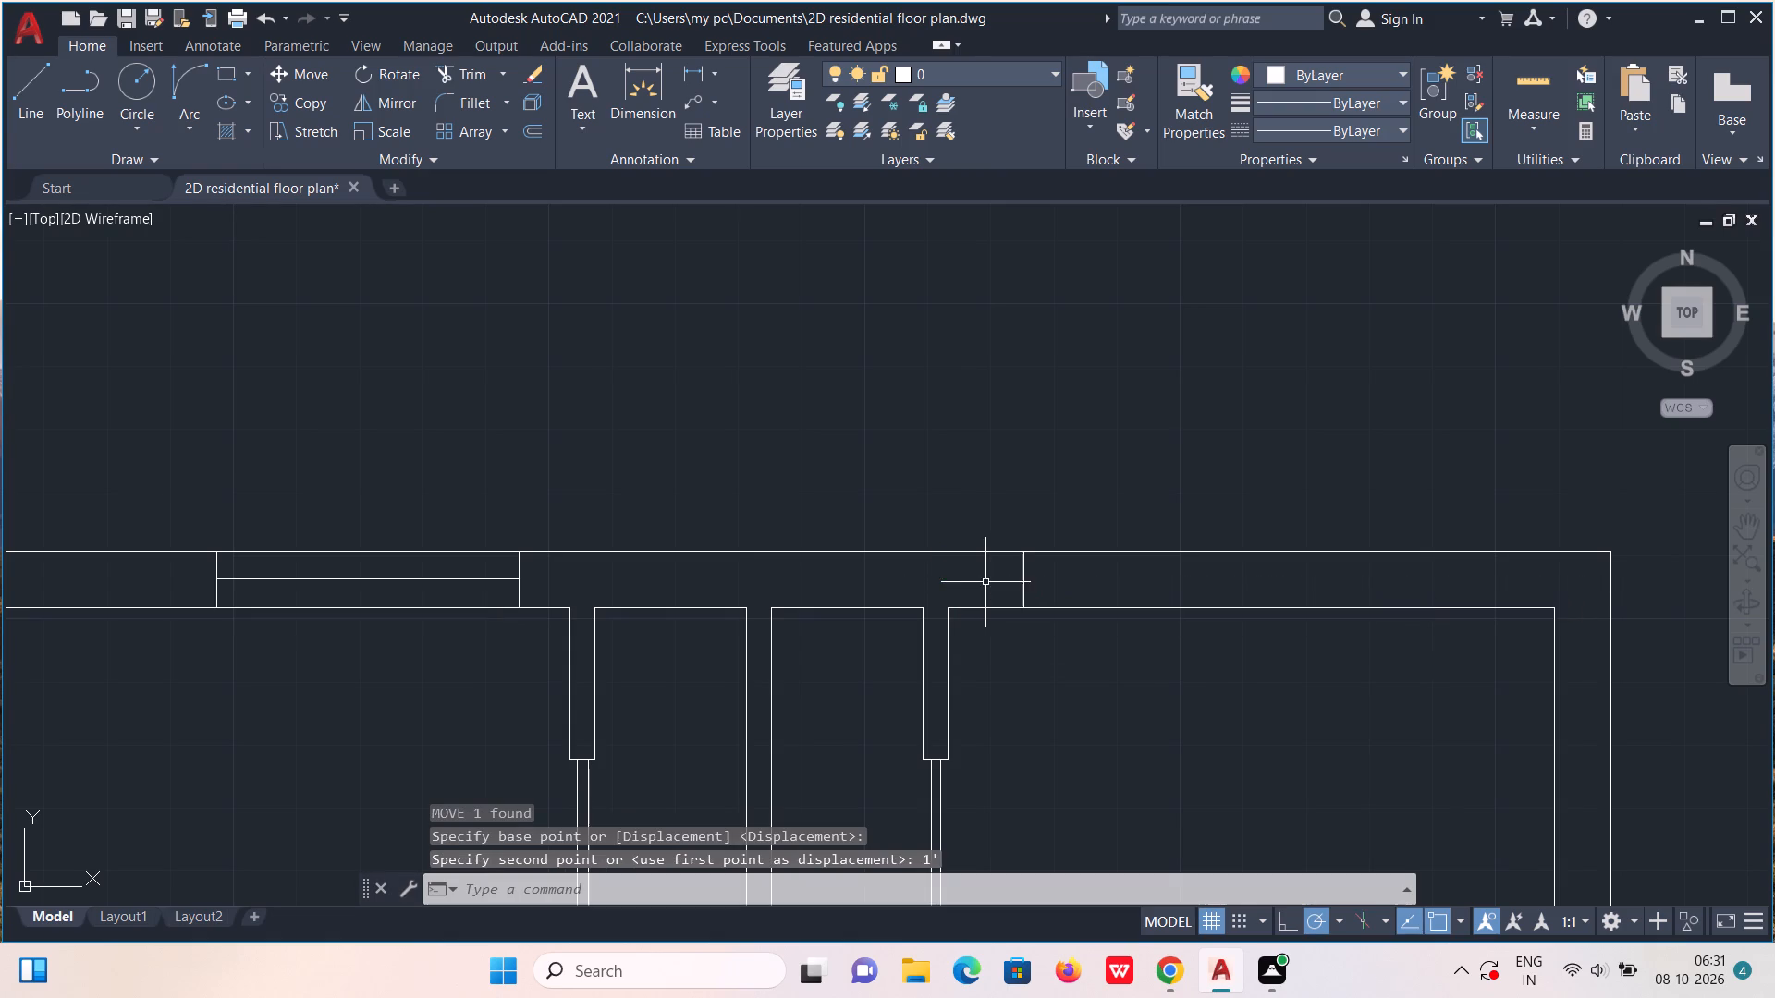
pyautogui.press('Escape')
# Copy the top-right room's window jamb line 4' to the right along the top wall.
pyautogui.click(1023, 587)
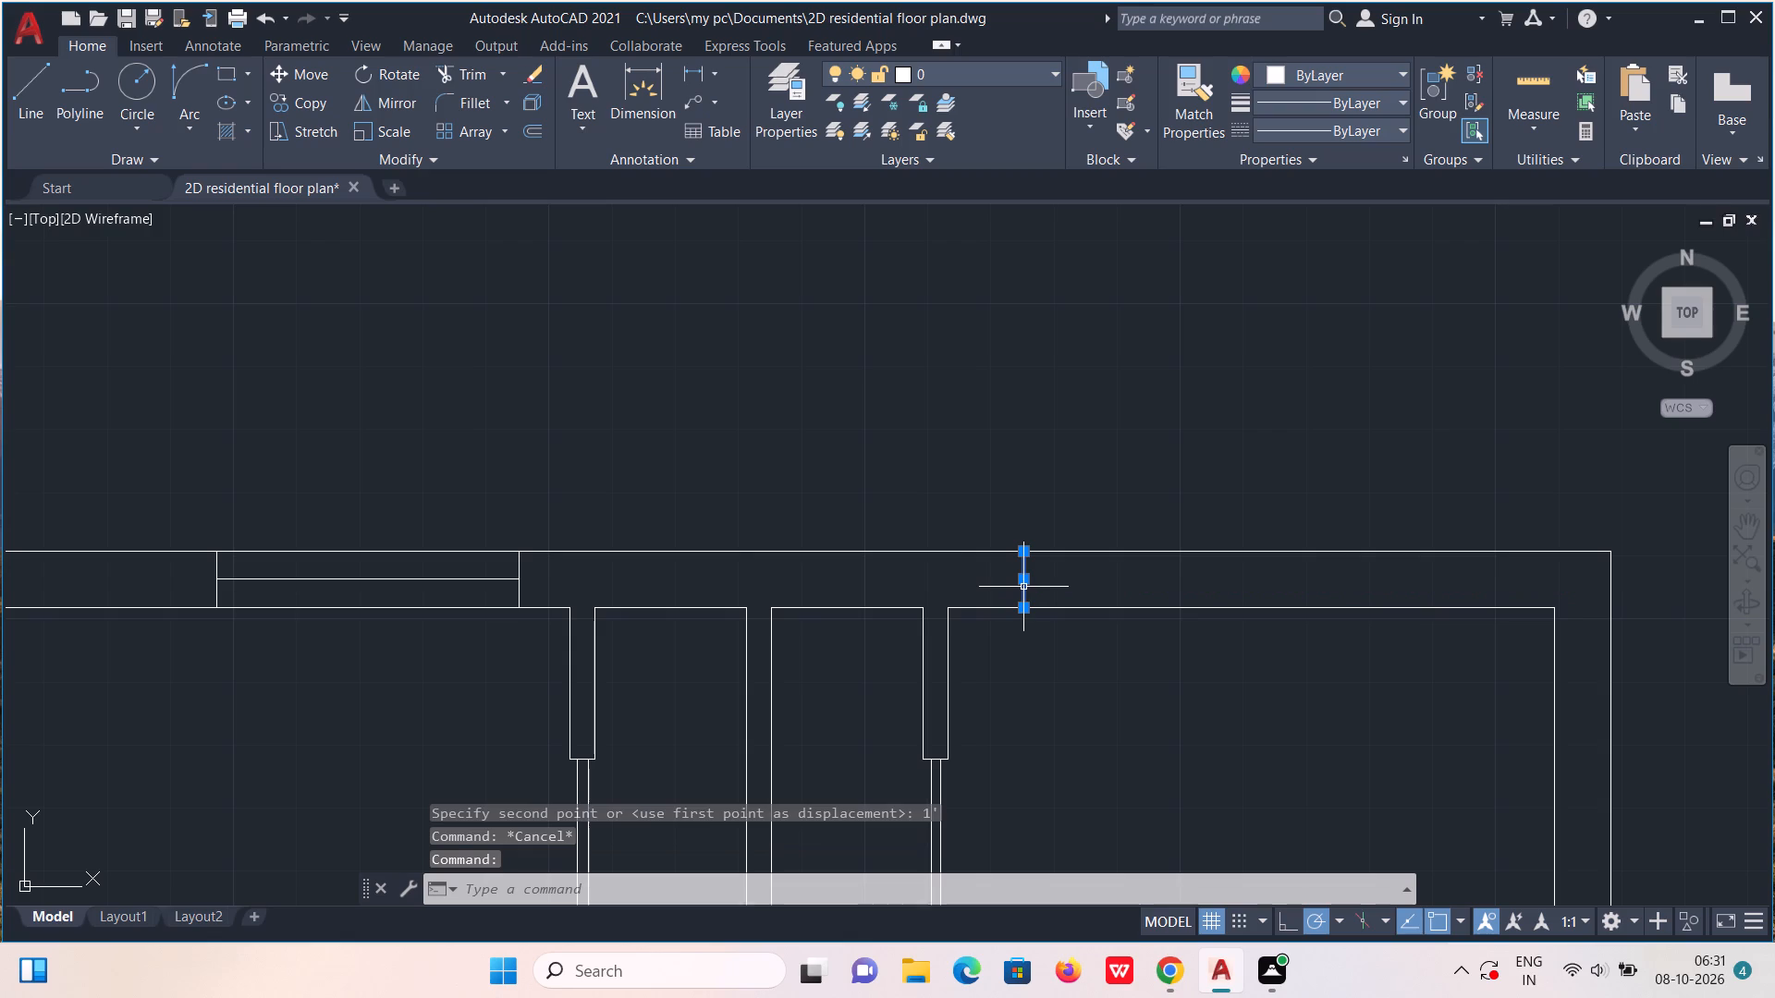
pyautogui.write('co')
pyautogui.press('Return')
pyautogui.click(1024, 587)
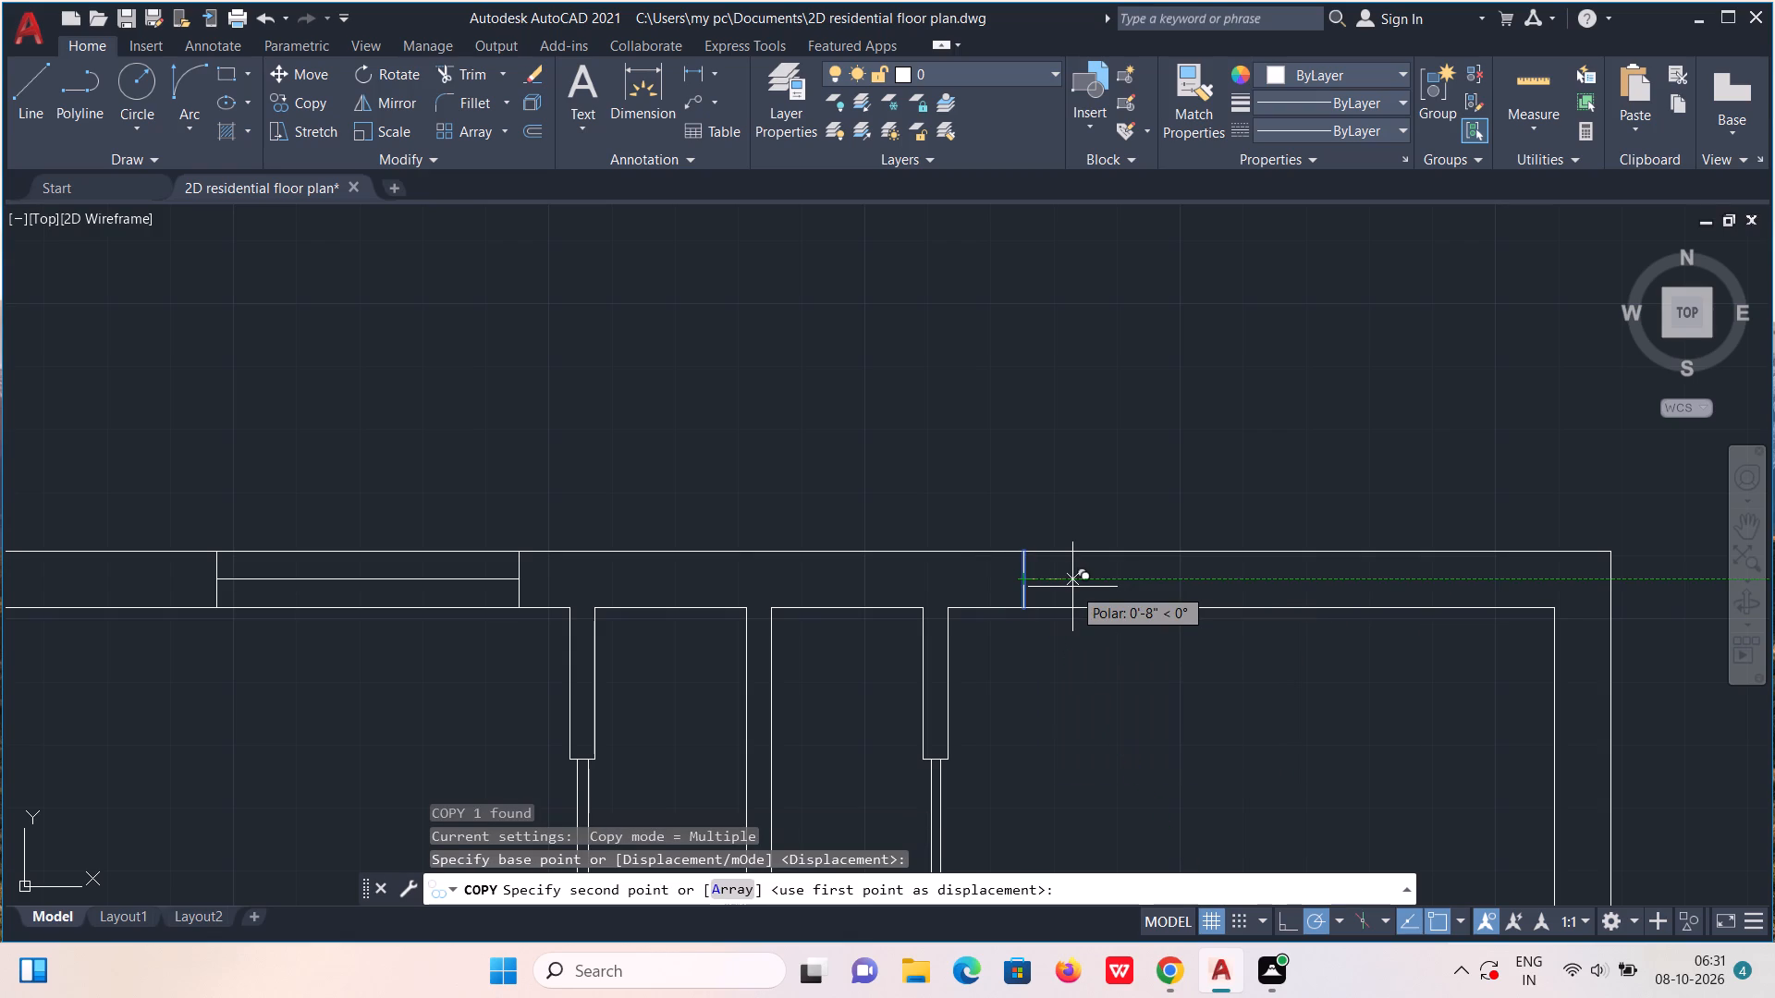
pyautogui.write("4'")
pyautogui.press('Return')
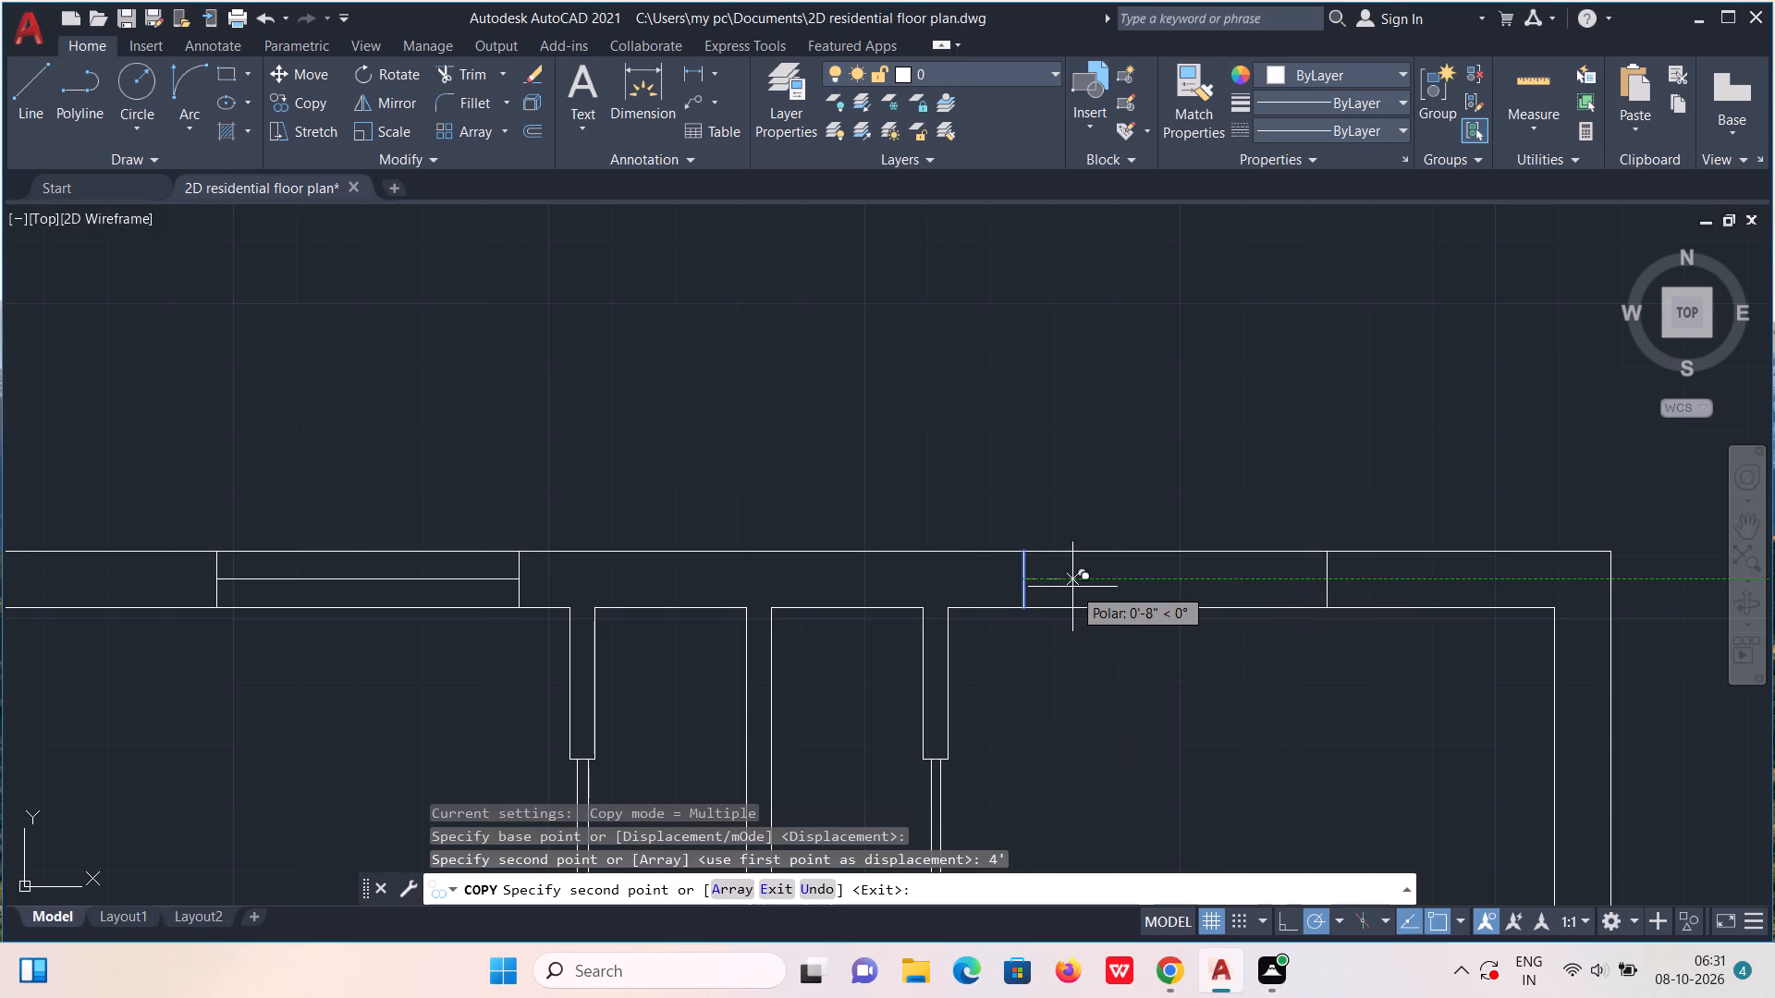
# Draw the window centre line between the midpoints of the top-right room's two jamb lines.
pyautogui.press('Escape')
pyautogui.press('l')
pyautogui.press('Return')
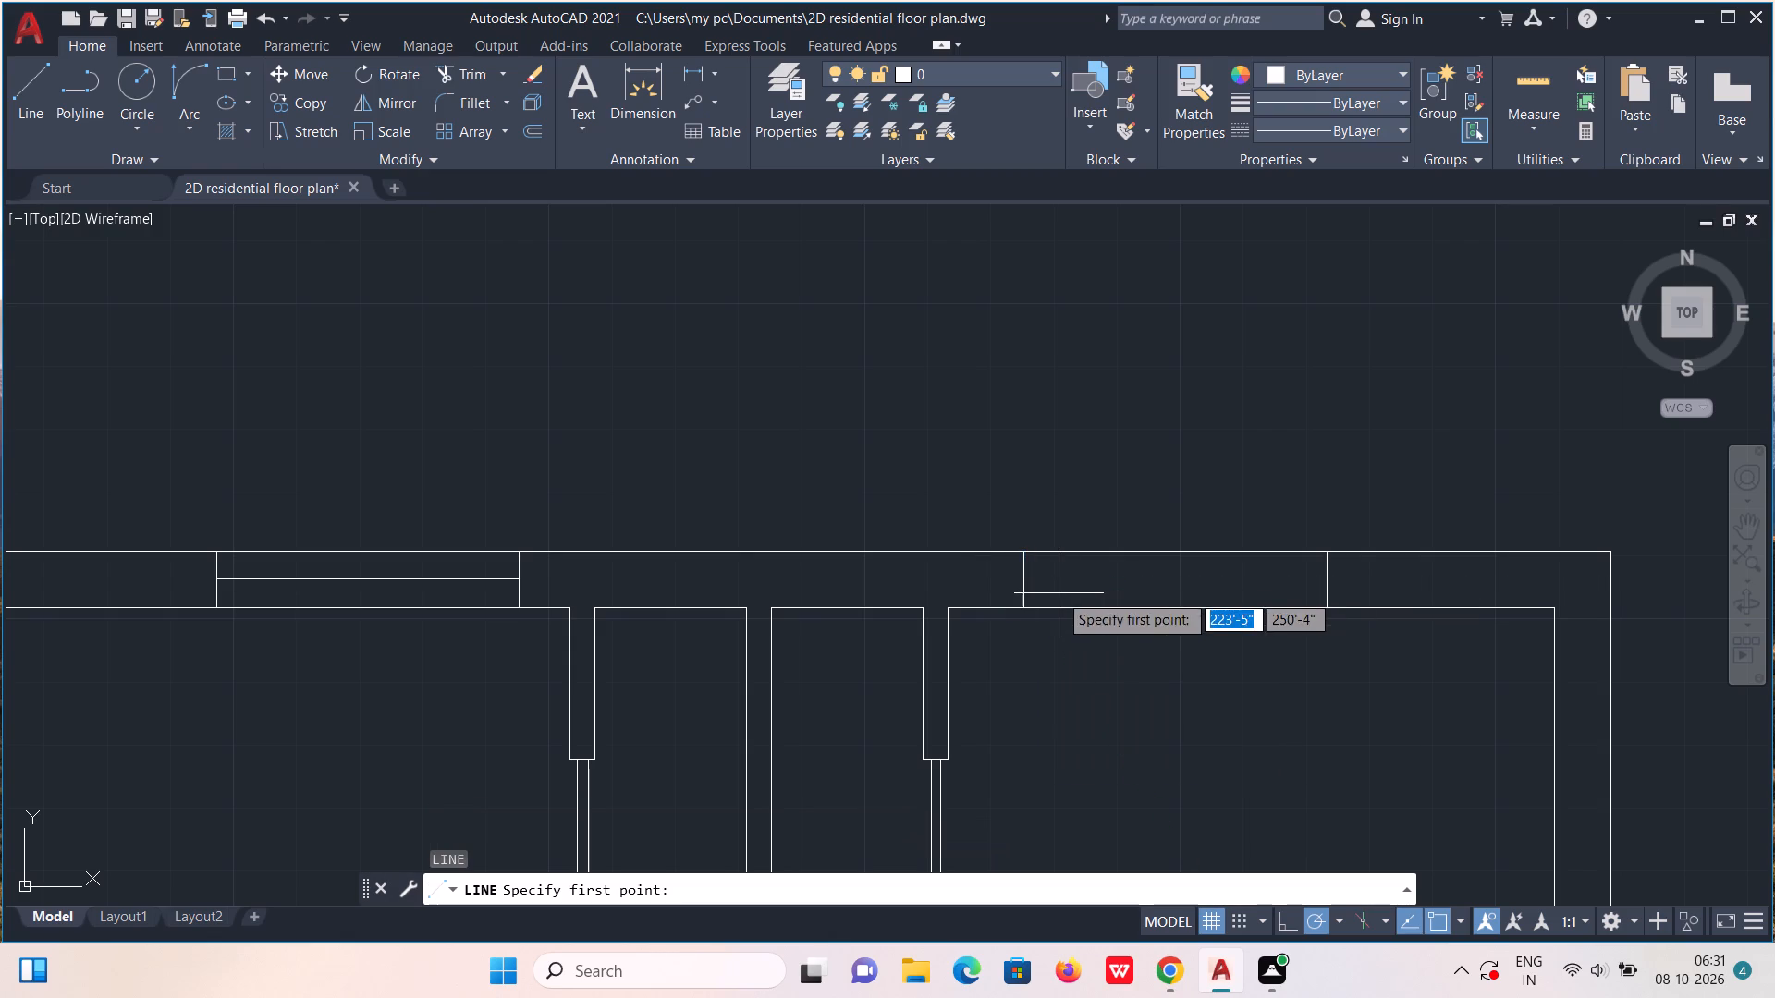
pyautogui.click(1026, 583)
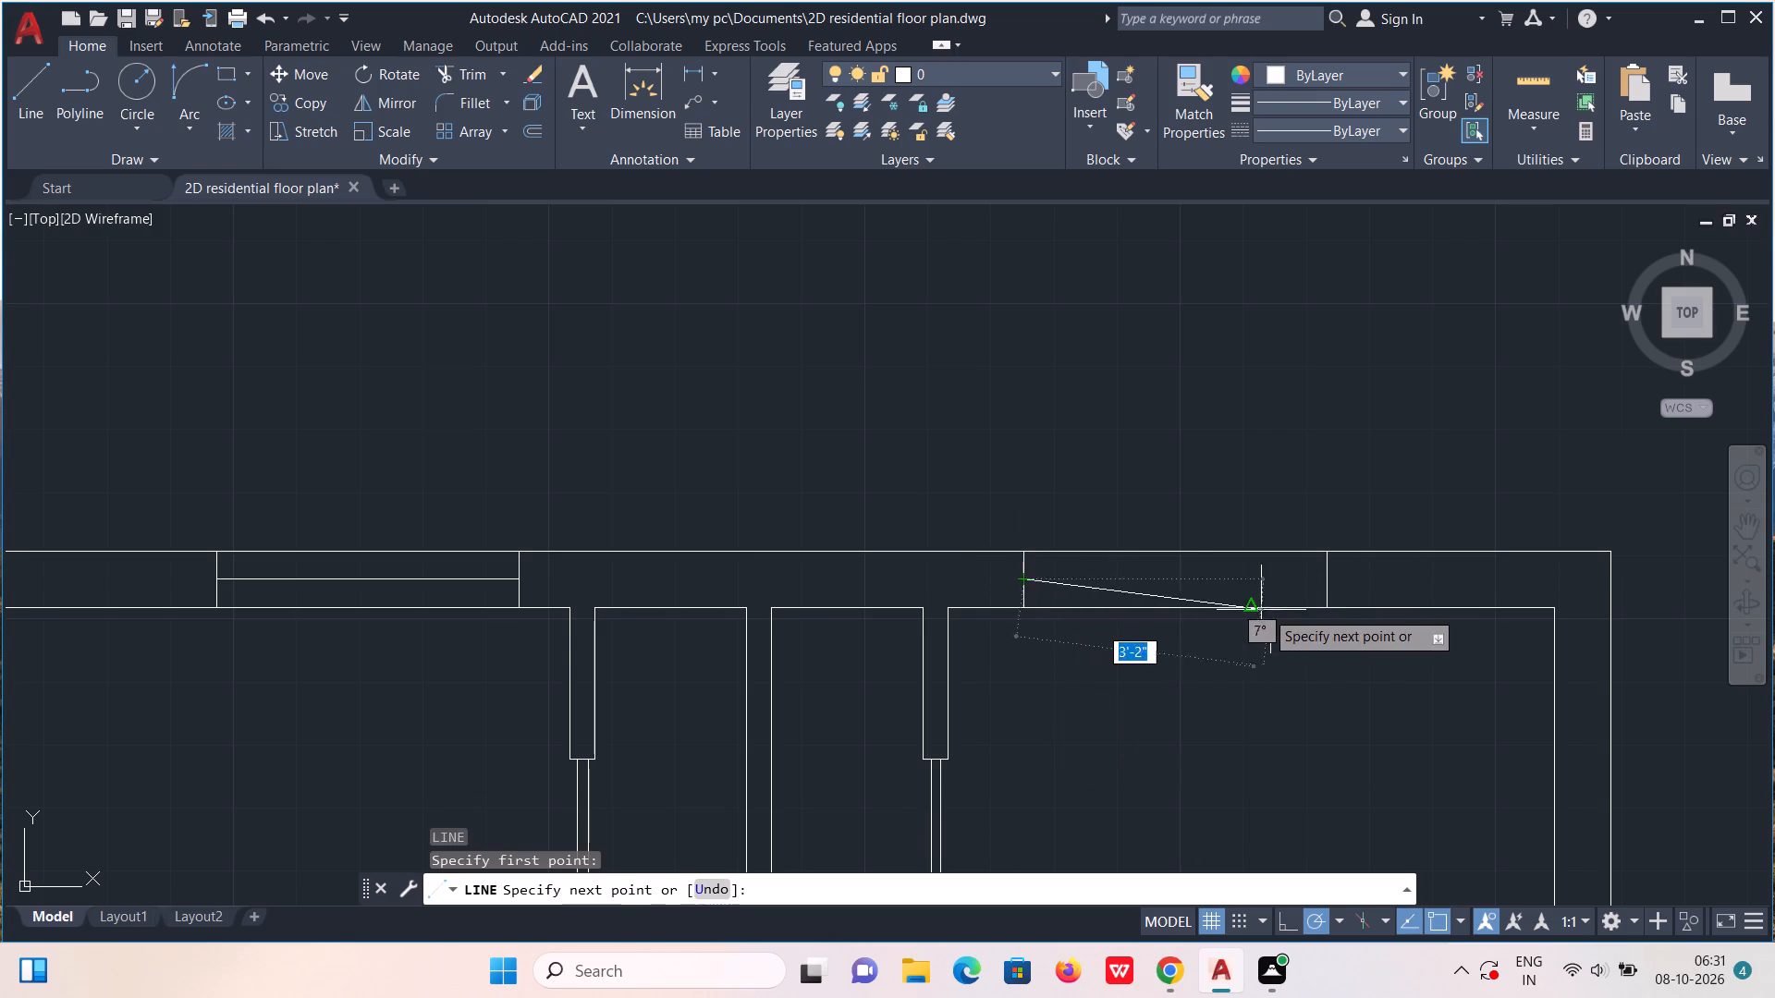
pyautogui.click(1328, 582)
pyautogui.press('Escape')
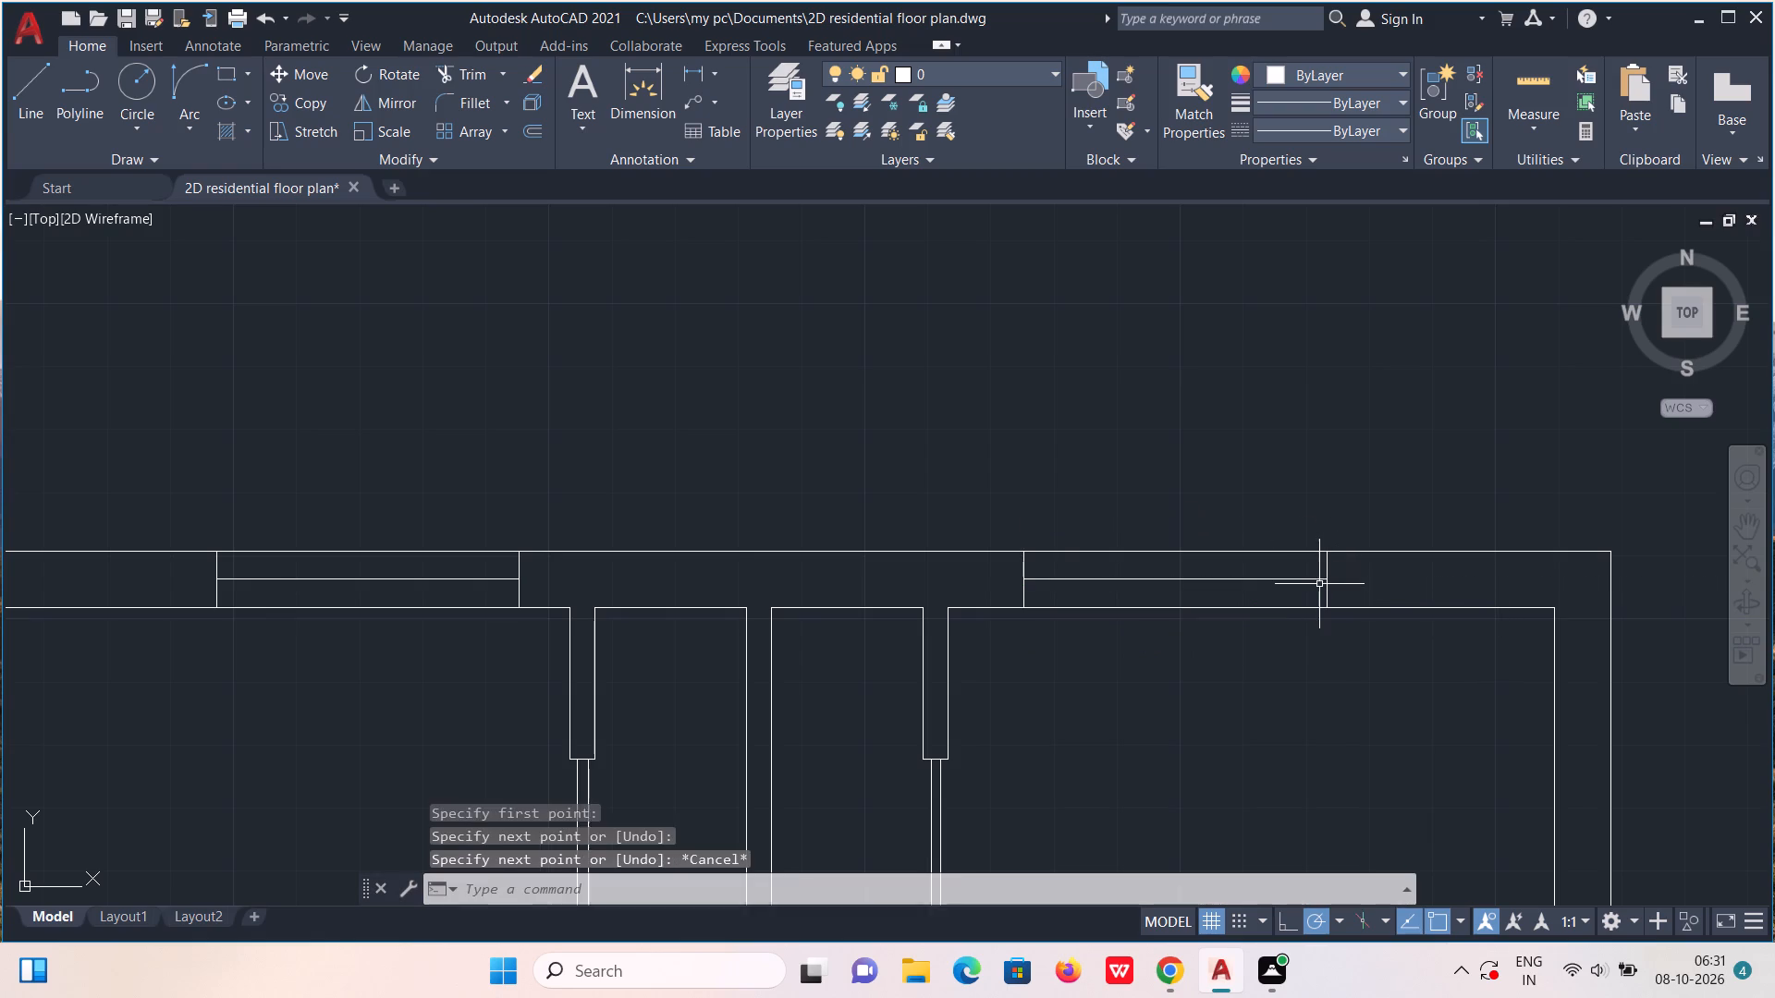
# Trim the bottom wall's inner line where the partition beside the stair room meets it.
pyautogui.scroll(-3, 1317, 586)
pyautogui.moveTo(1295, 631); pyautogui.dragTo(1248, 494, button='middle')
pyautogui.scroll(1, 1248, 494)
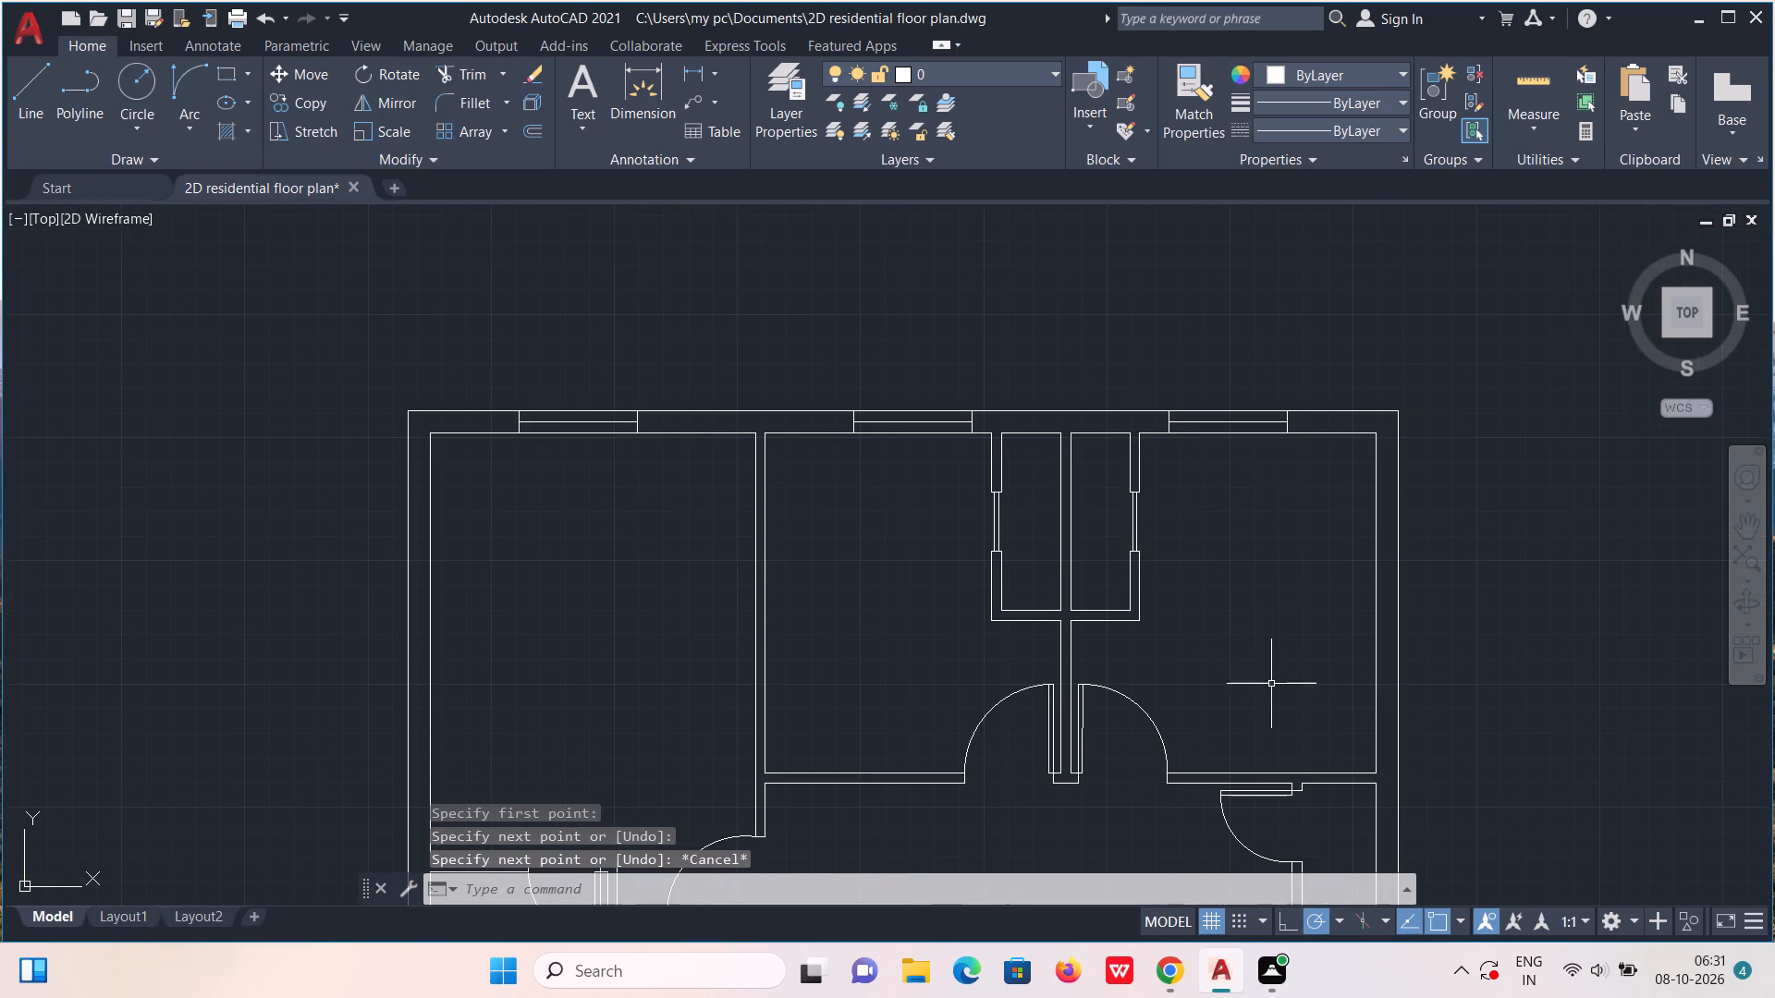
pyautogui.moveTo(1272, 683); pyautogui.dragTo(1214, 144, button='middle')
pyautogui.scroll(1, 1255, 715)
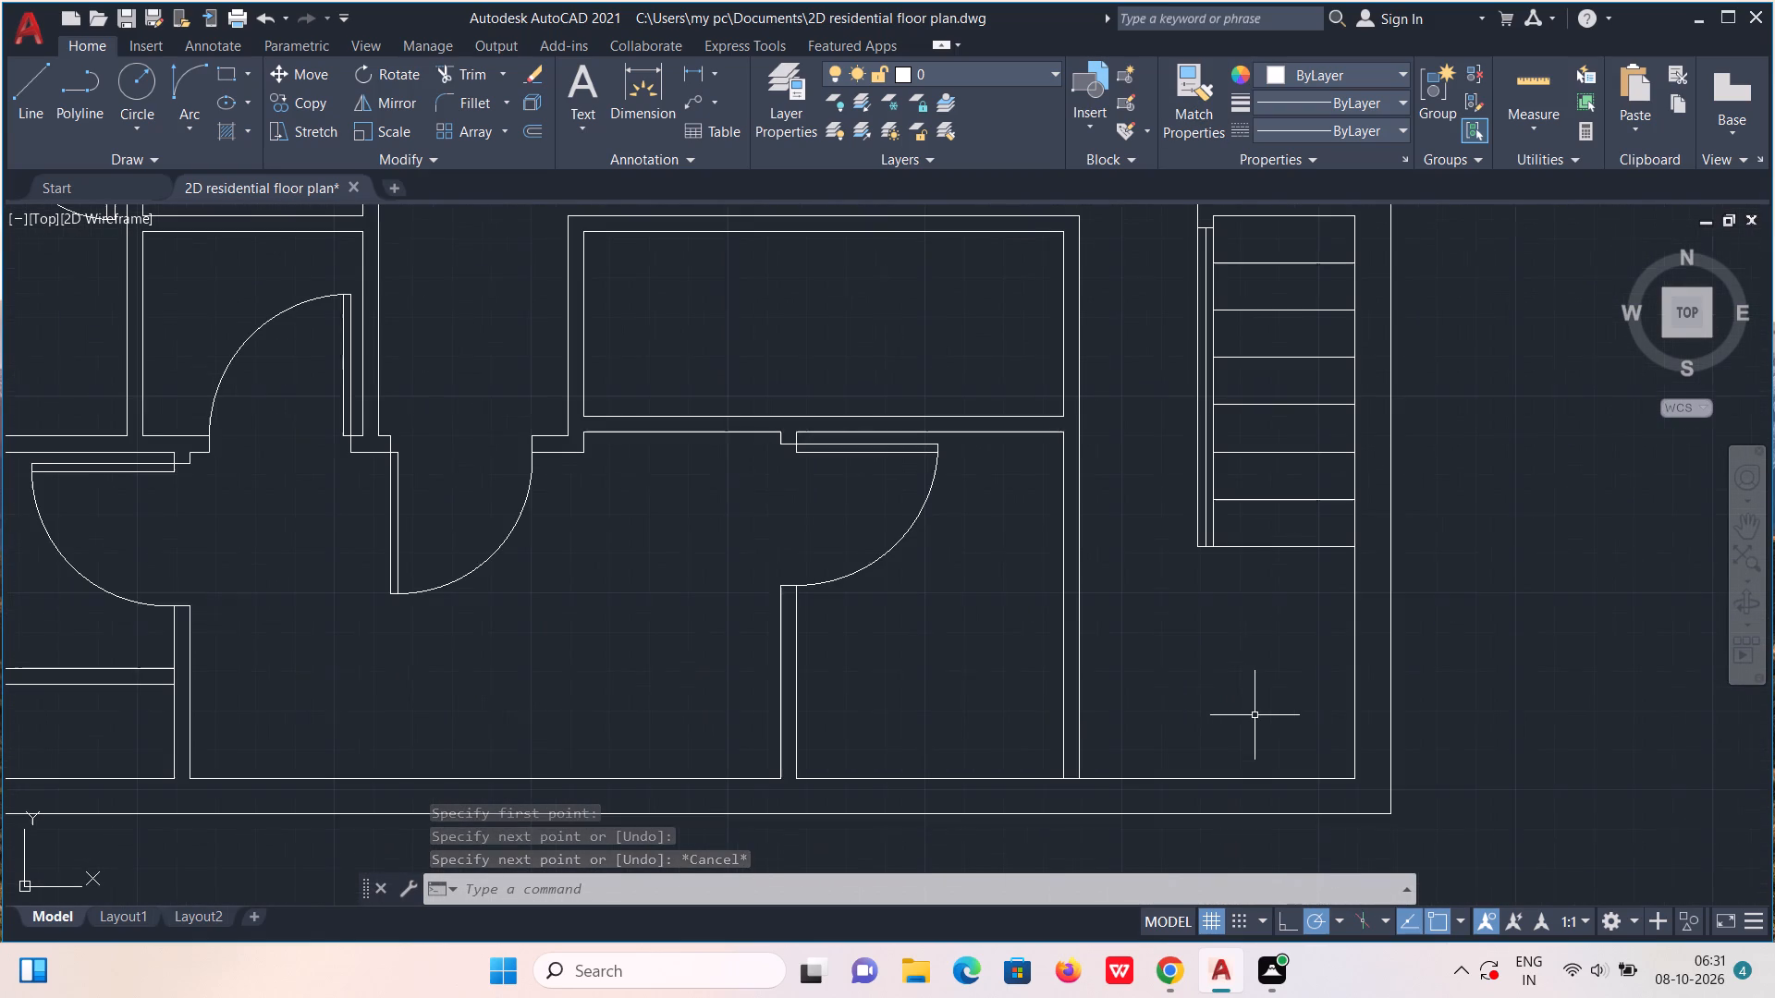
pyautogui.click(472, 75)
pyautogui.scroll(2, 1068, 734)
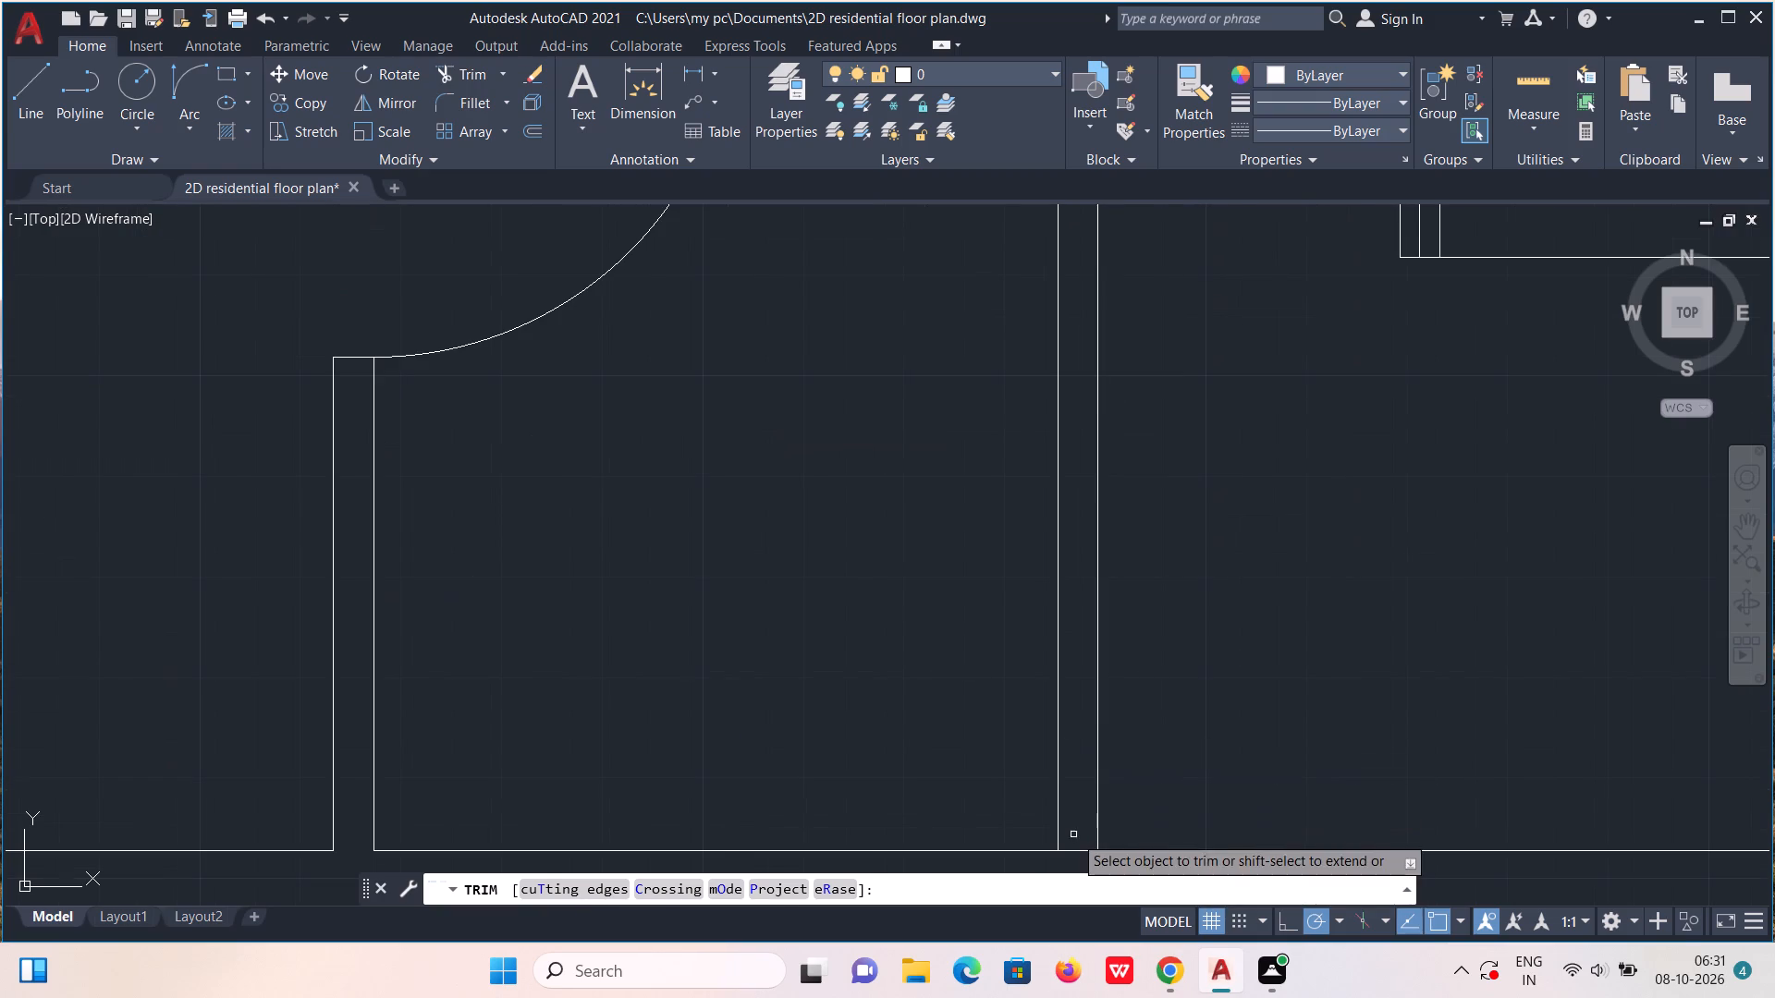
pyautogui.moveTo(1073, 834); pyautogui.dragTo(1076, 859)
pyautogui.scroll(-2, 1076, 859)
pyautogui.press('Escape')
# Draw a line across the bottom exterior wall at the stair room's inner left corner.
pyautogui.moveTo(1060, 810); pyautogui.dragTo(1082, 636, button='middle')
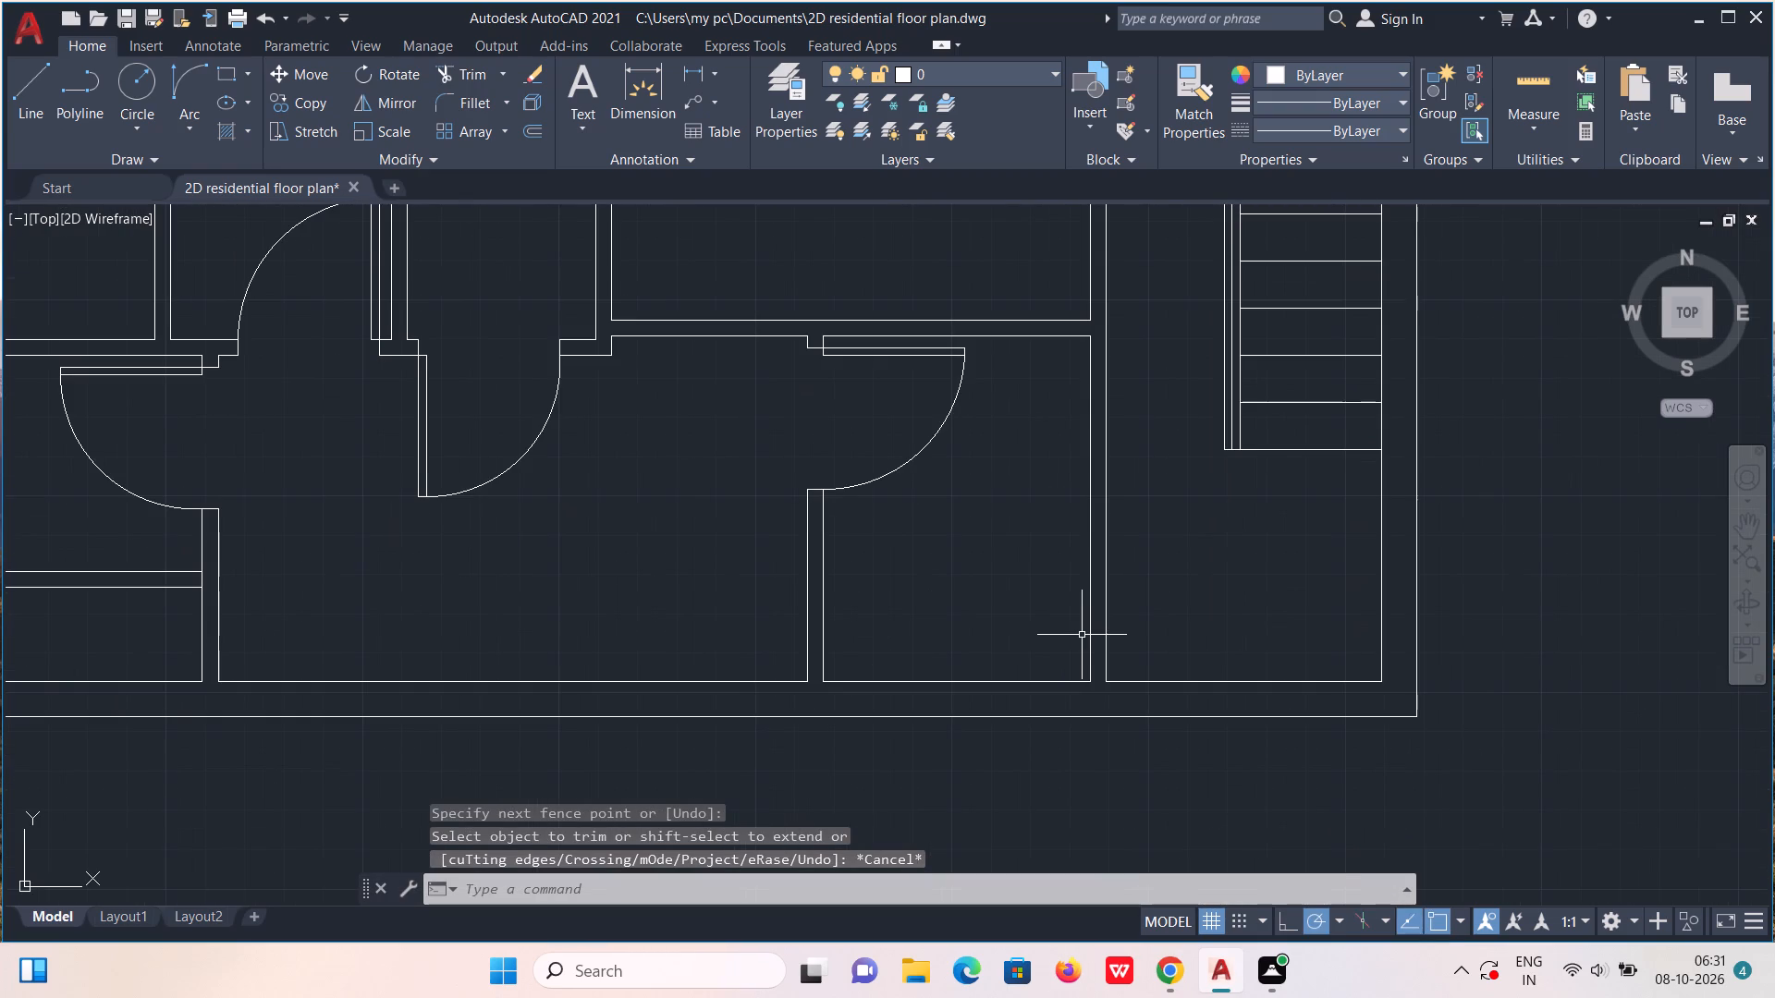
pyautogui.press('l')
pyautogui.press('Return')
pyautogui.scroll(1, 1127, 700)
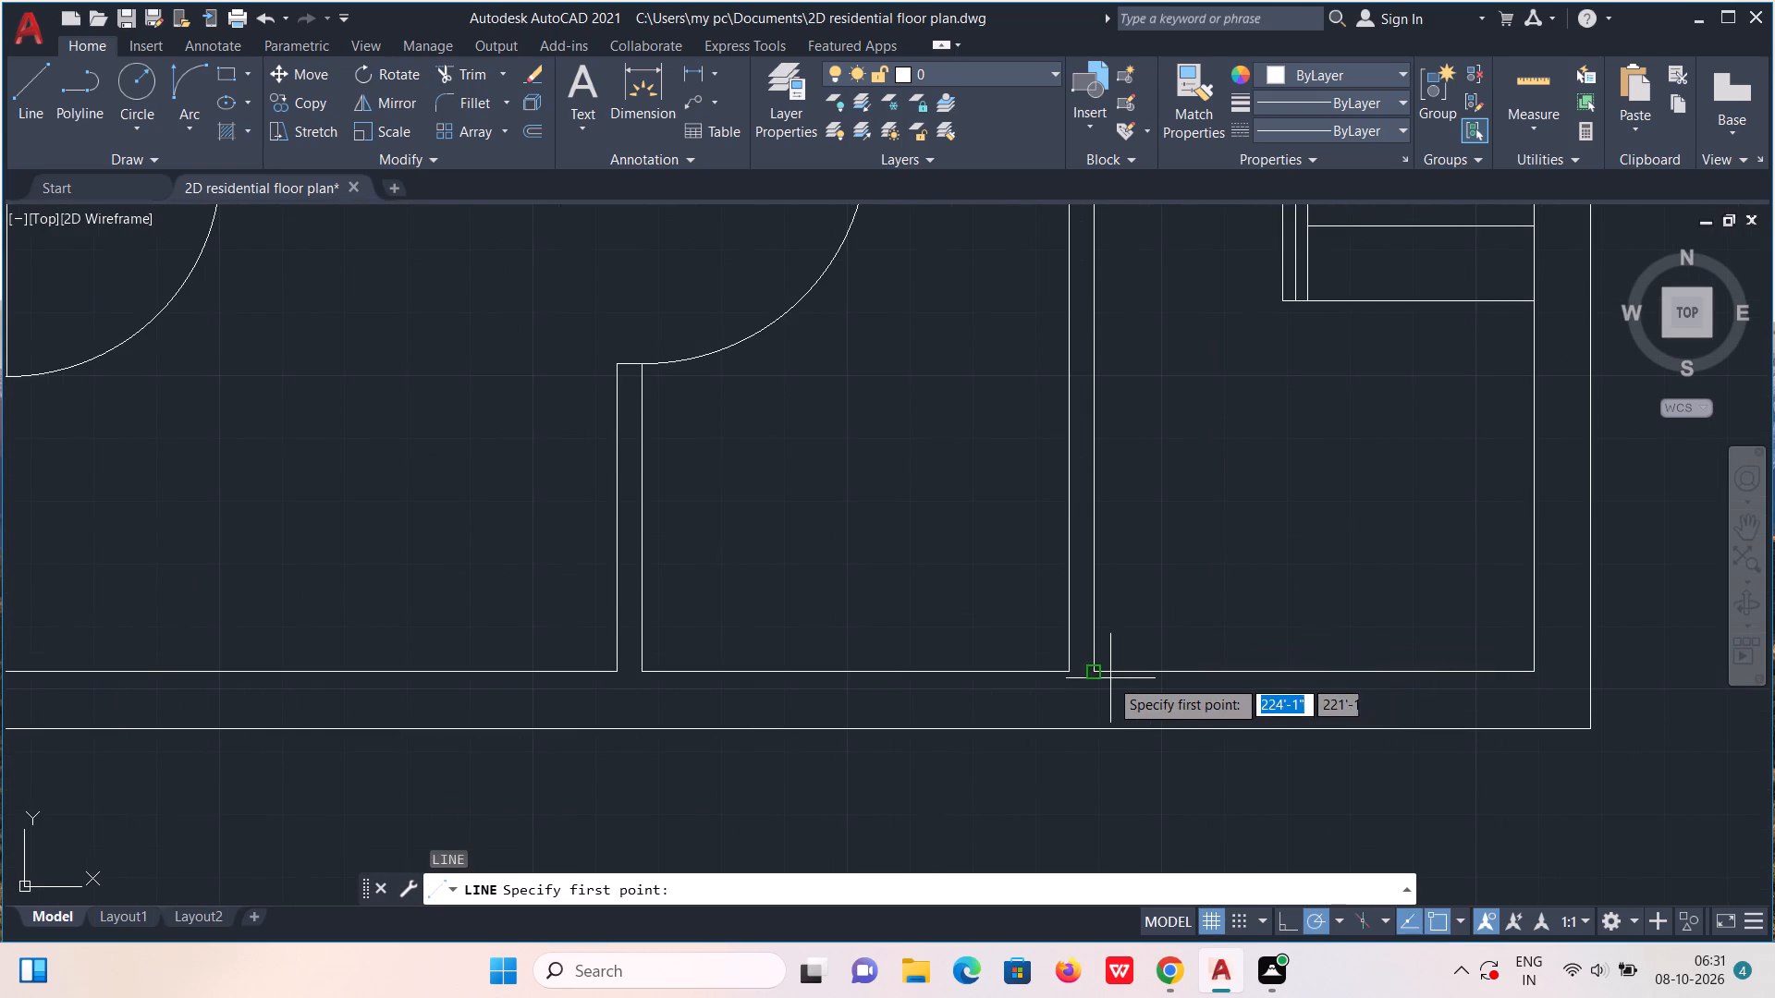
pyautogui.click(1094, 667)
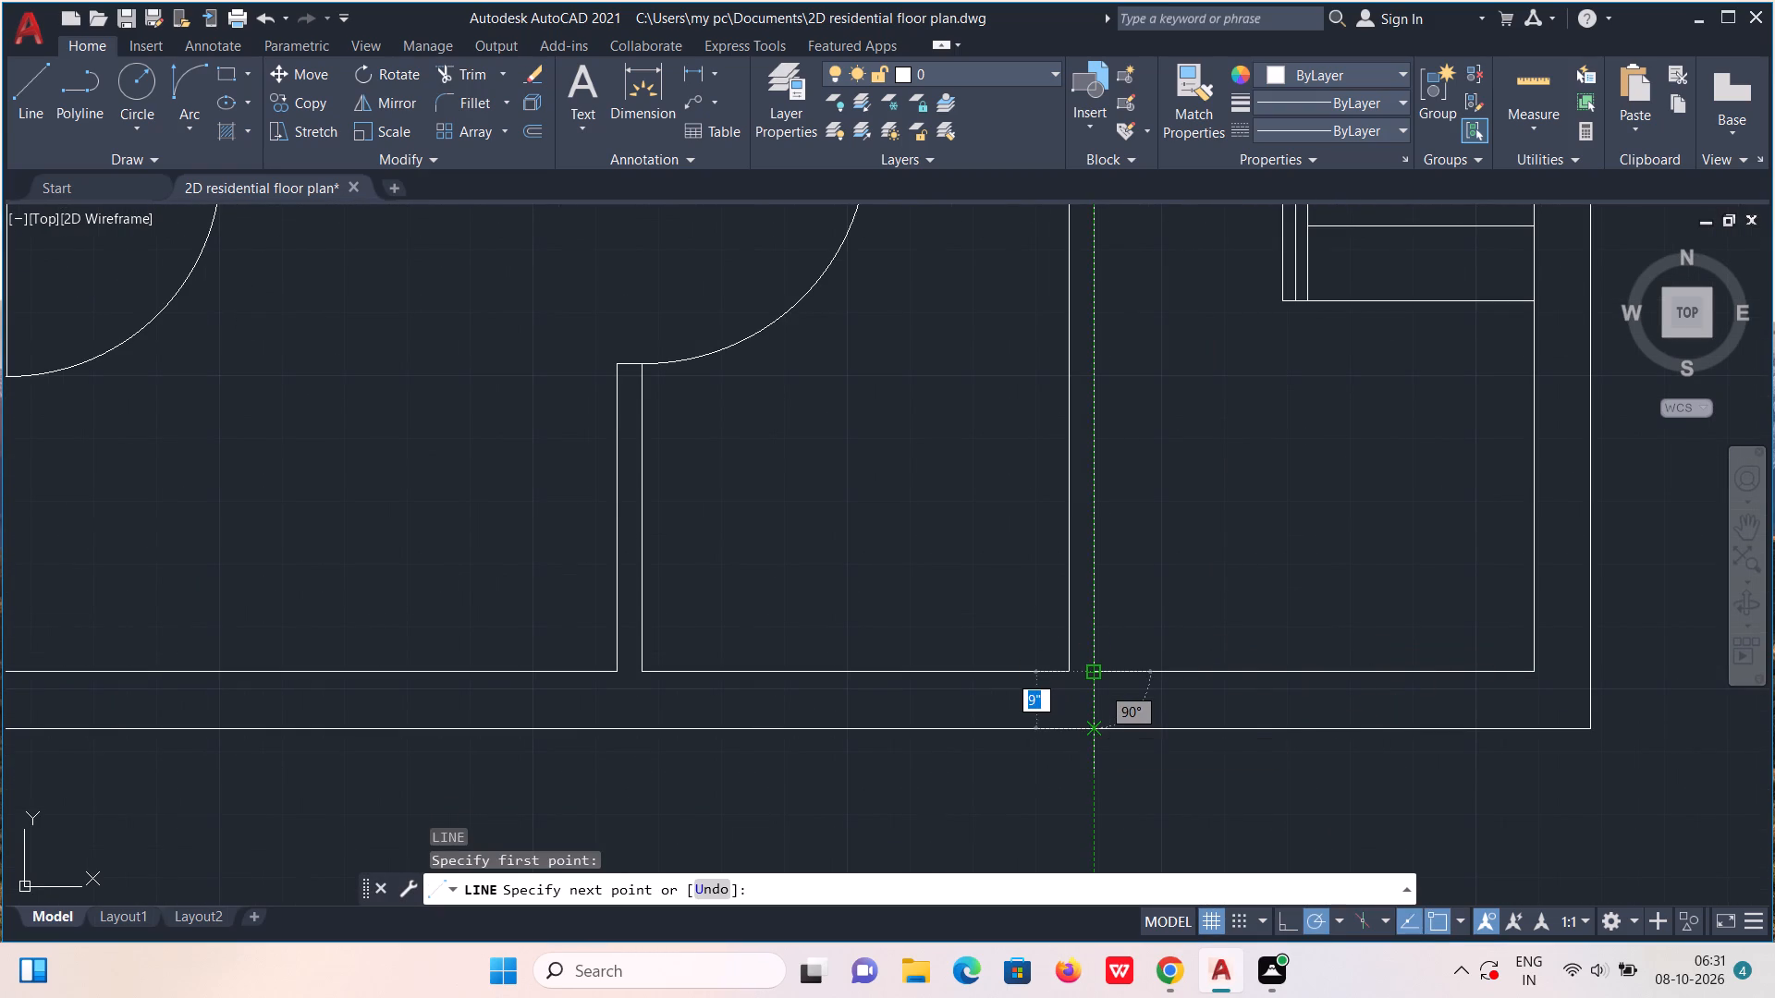
pyautogui.scroll(2, 1096, 712)
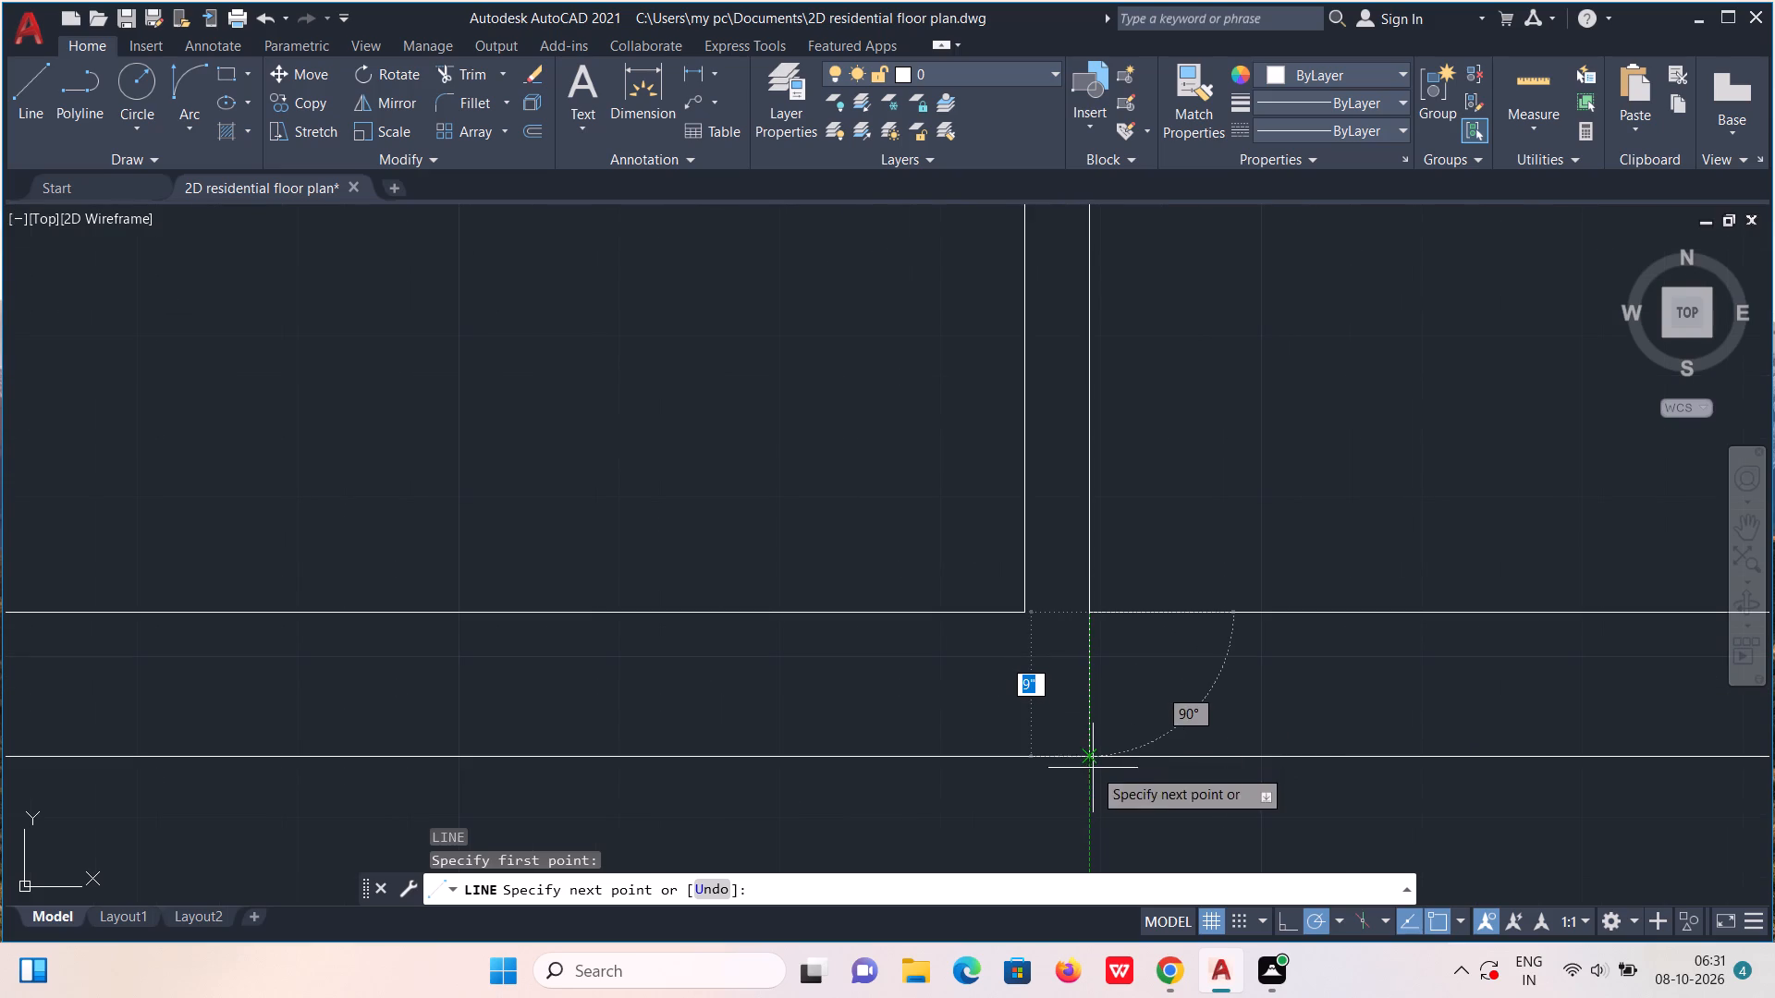
pyautogui.click(1093, 755)
pyautogui.press('Escape')
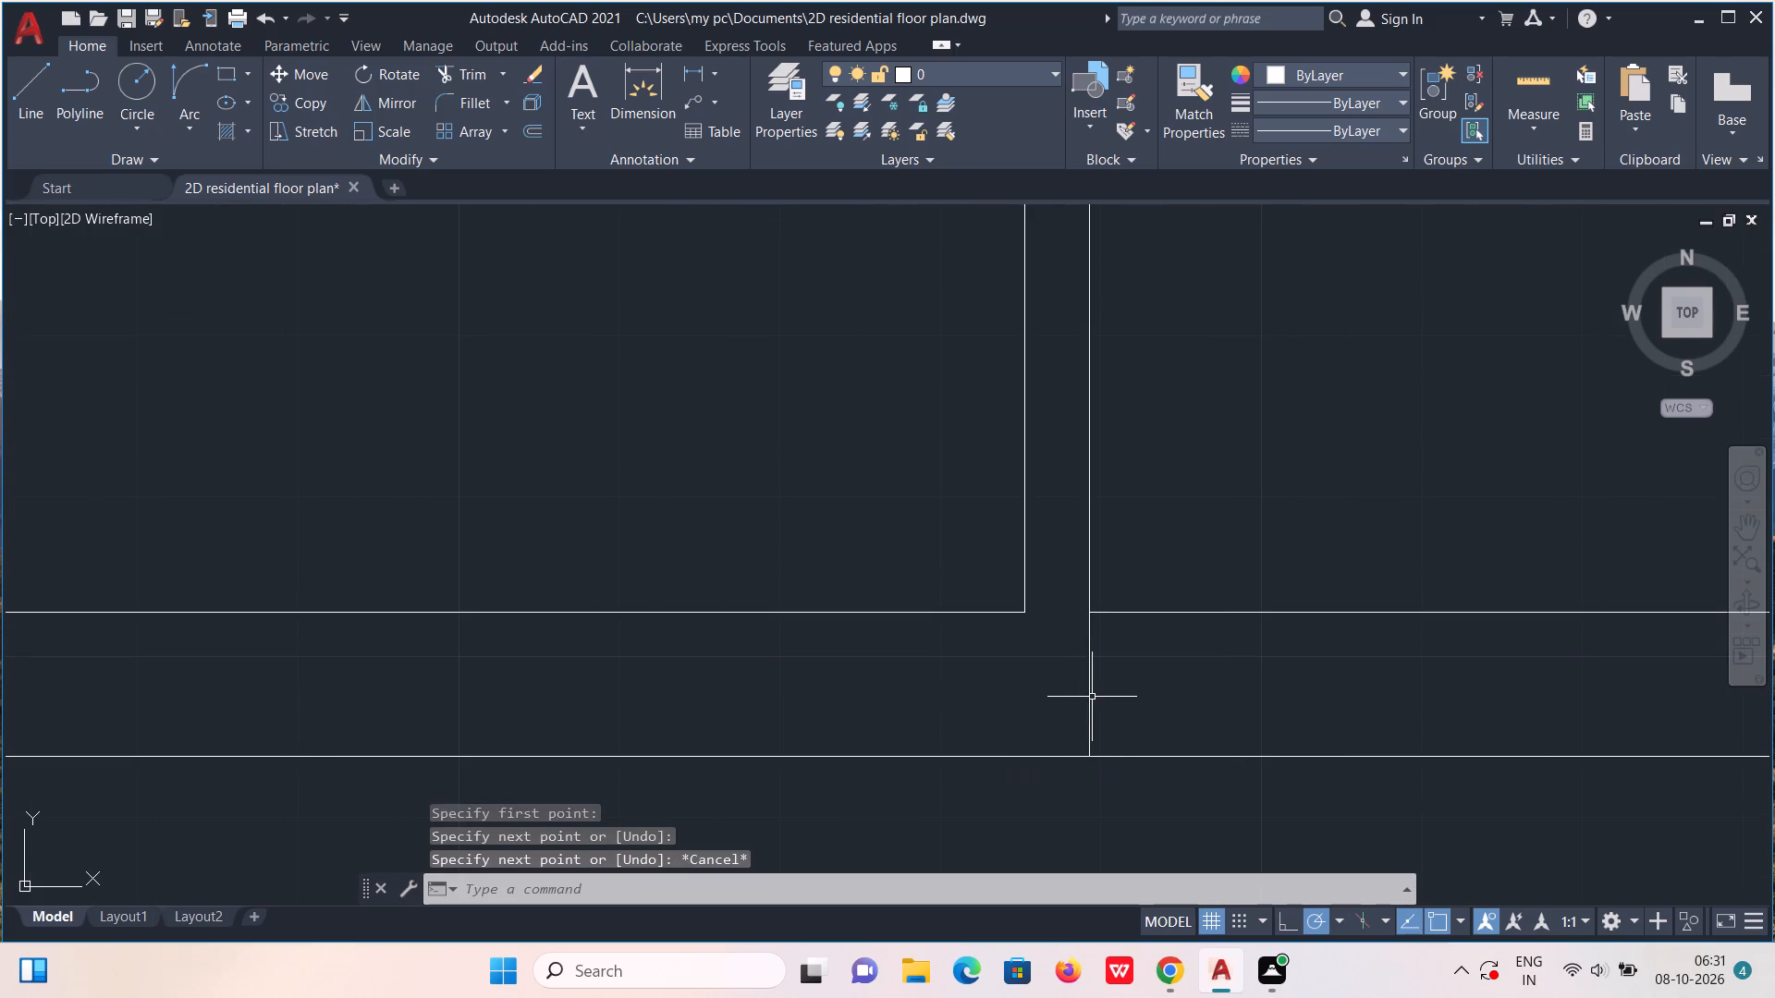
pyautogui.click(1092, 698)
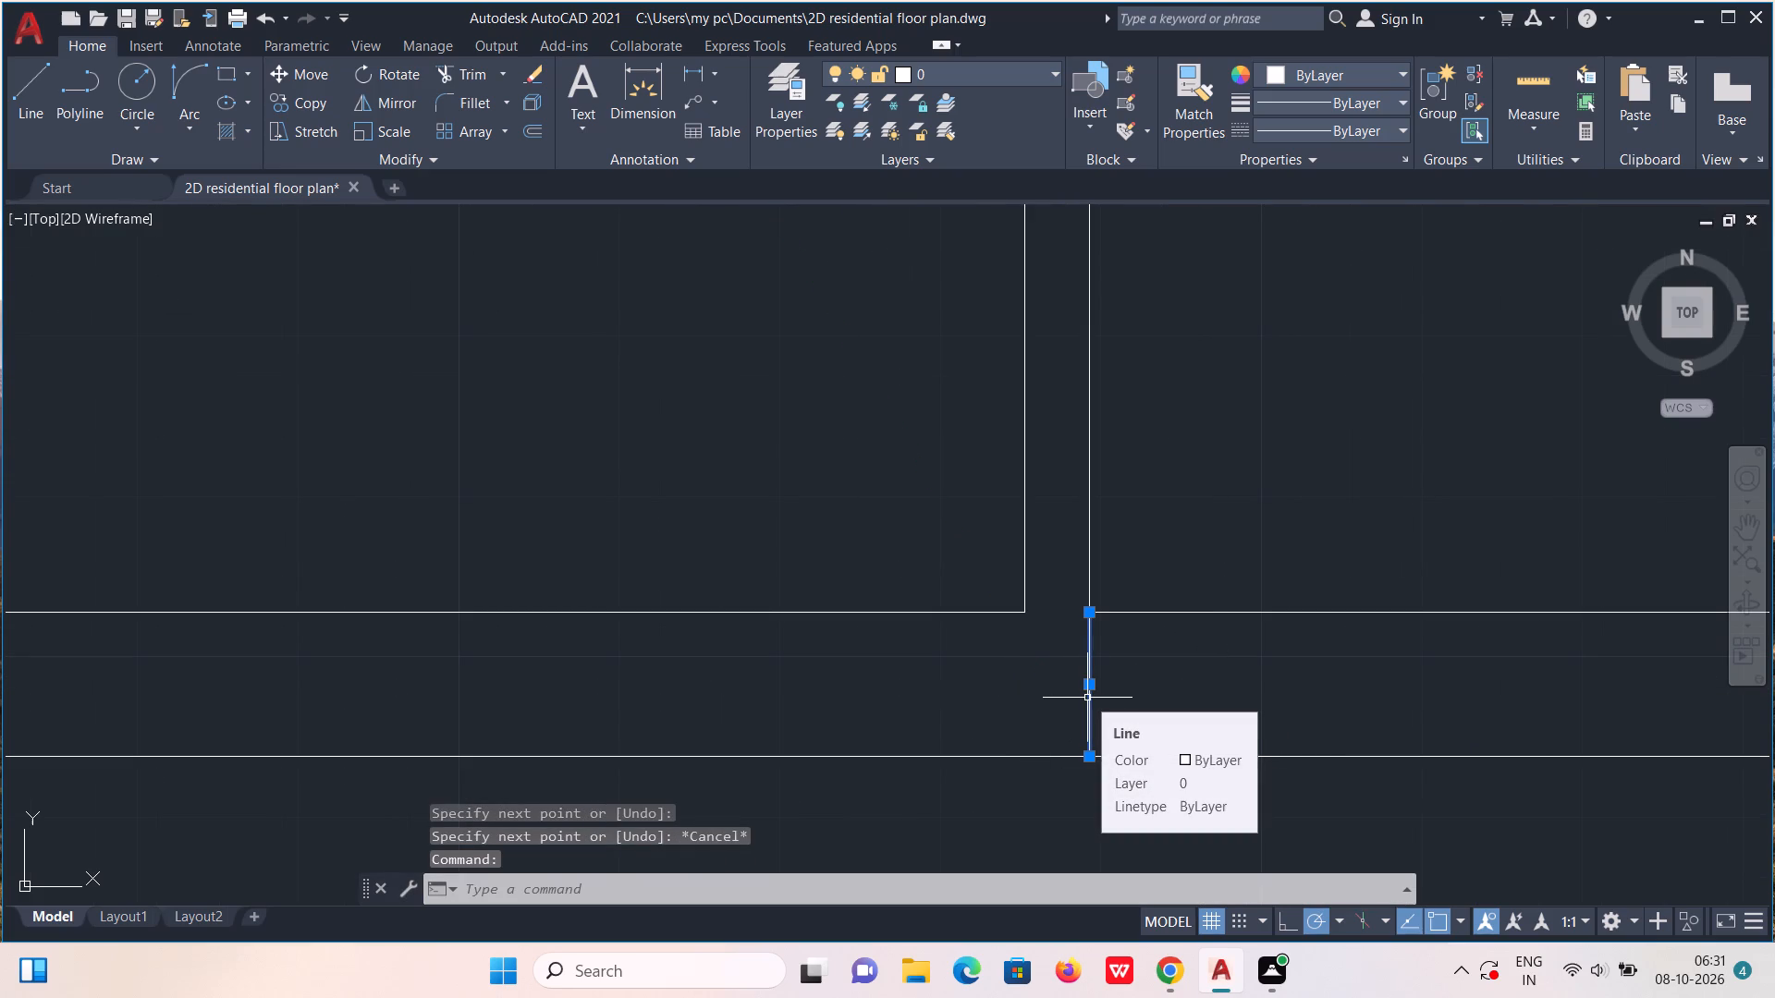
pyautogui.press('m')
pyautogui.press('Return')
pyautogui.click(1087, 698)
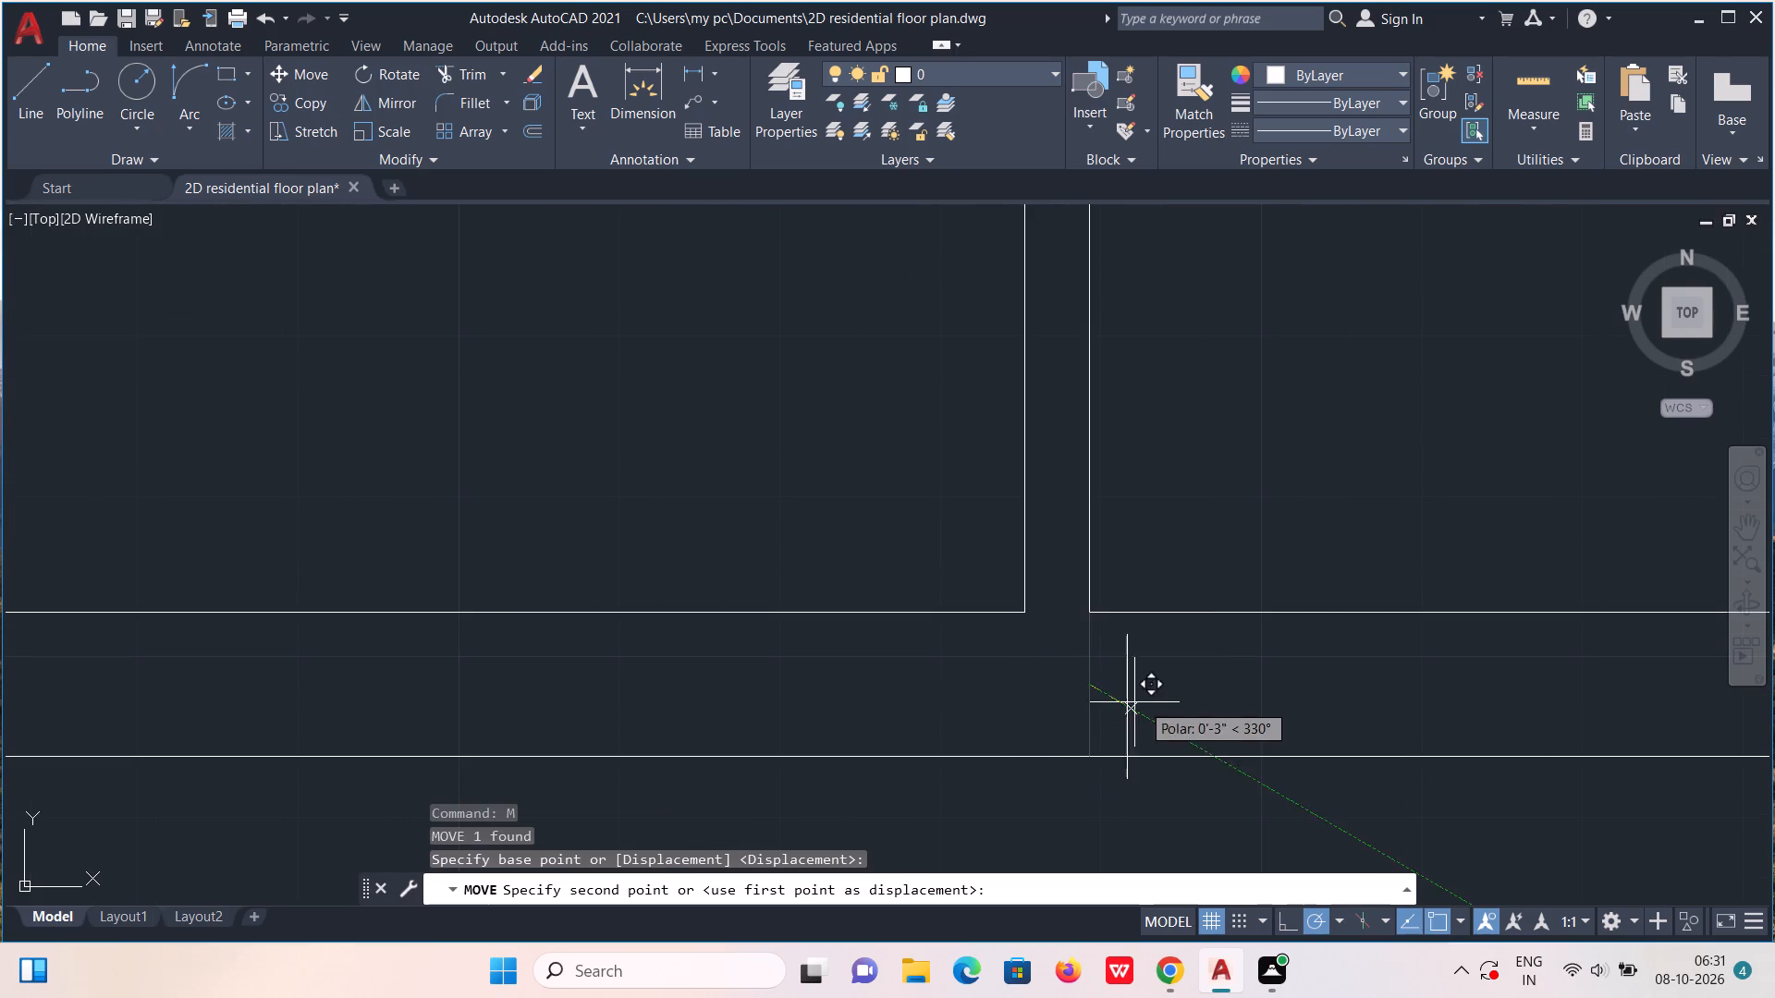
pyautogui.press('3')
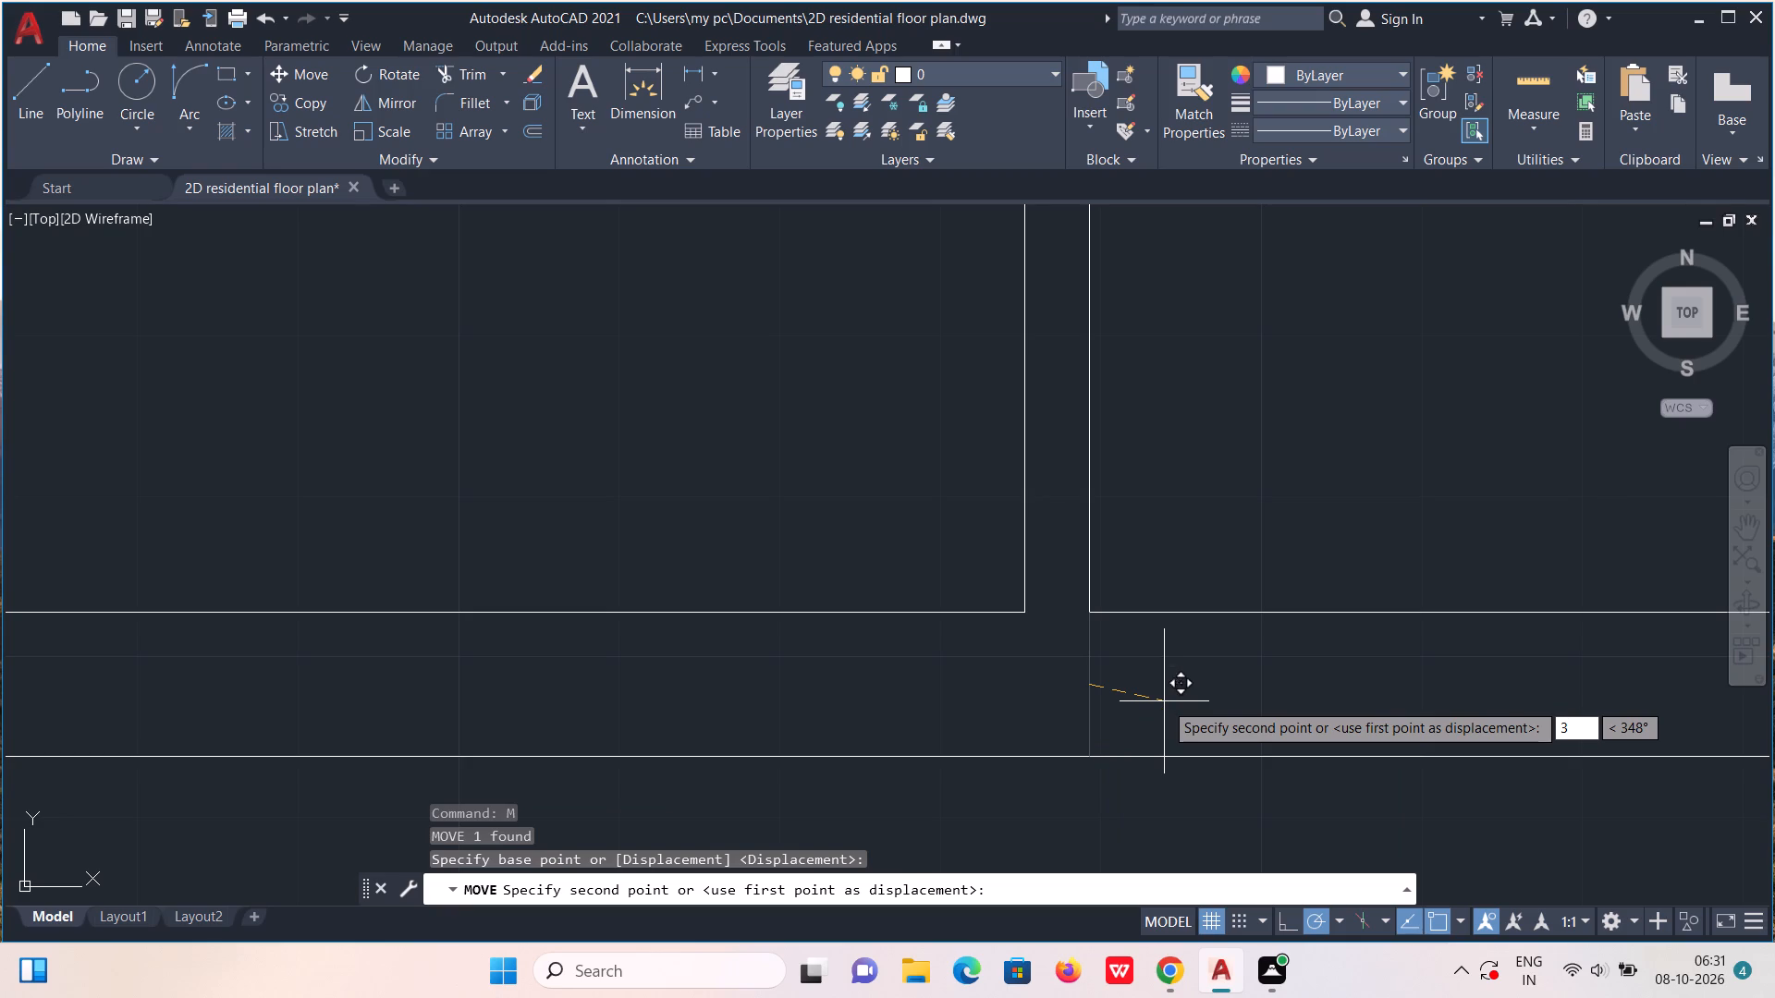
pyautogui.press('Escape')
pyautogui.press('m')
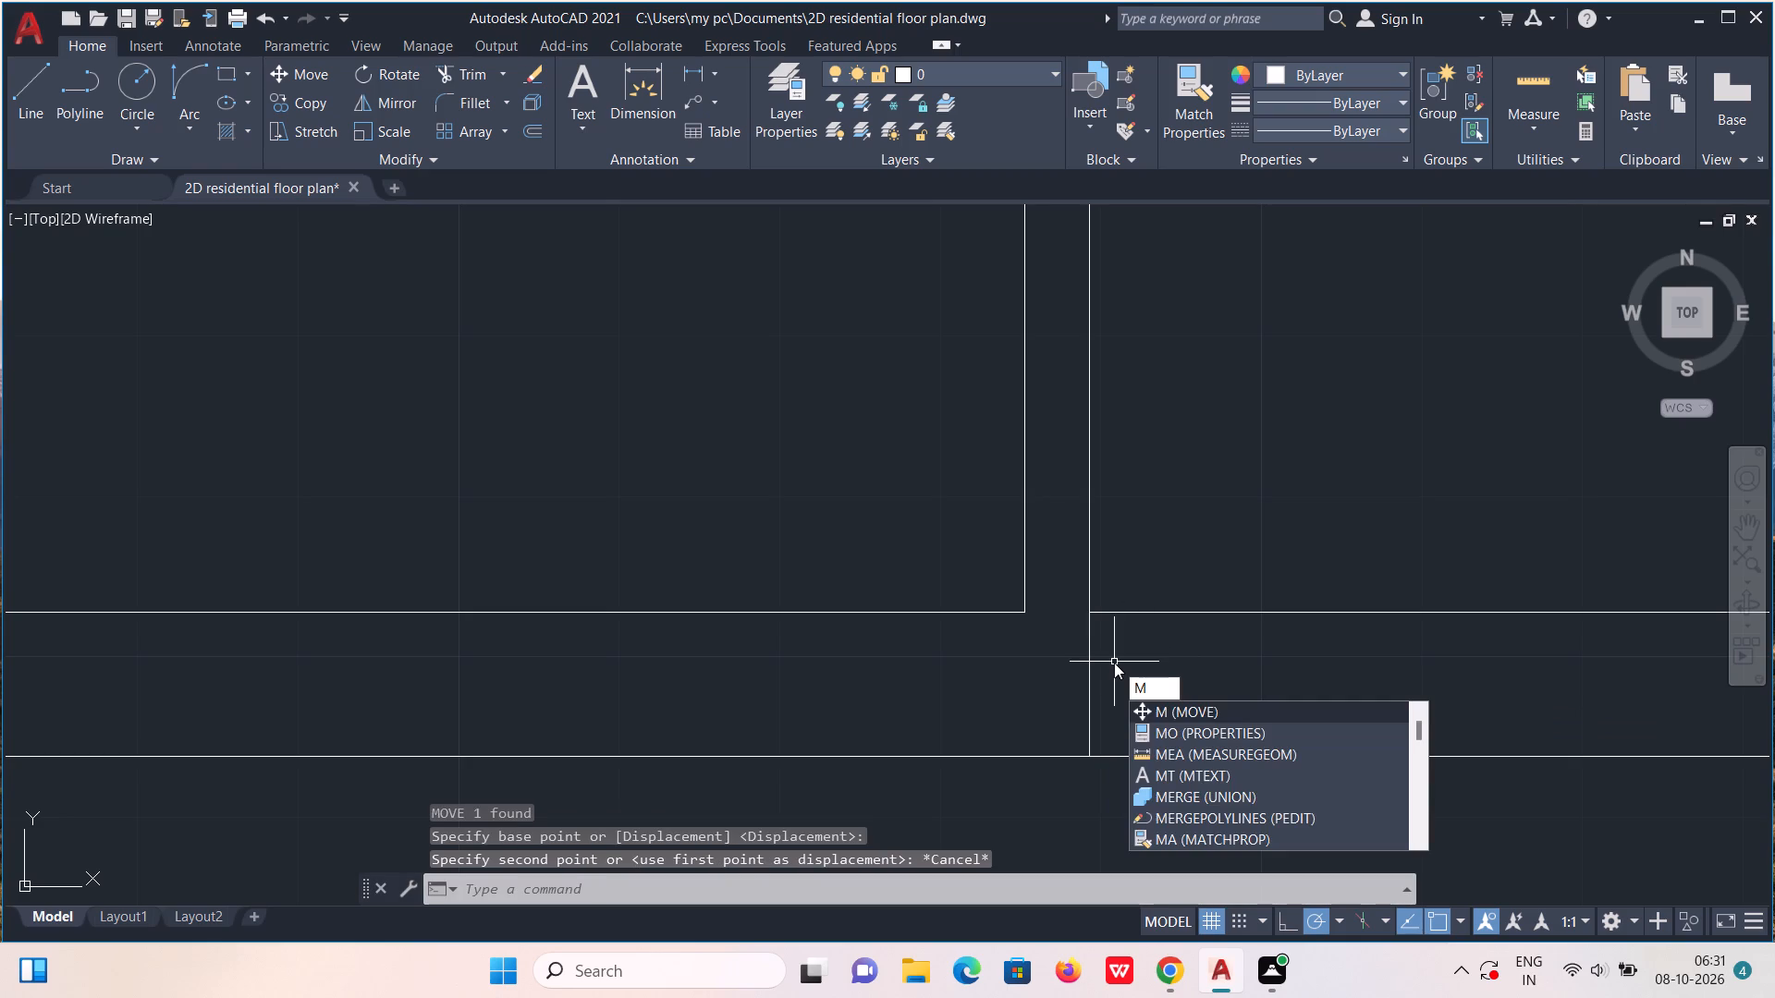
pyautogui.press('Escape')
# Move the line across the bottom wall at the stair room's corner 2' to the right.
pyautogui.click(1090, 688)
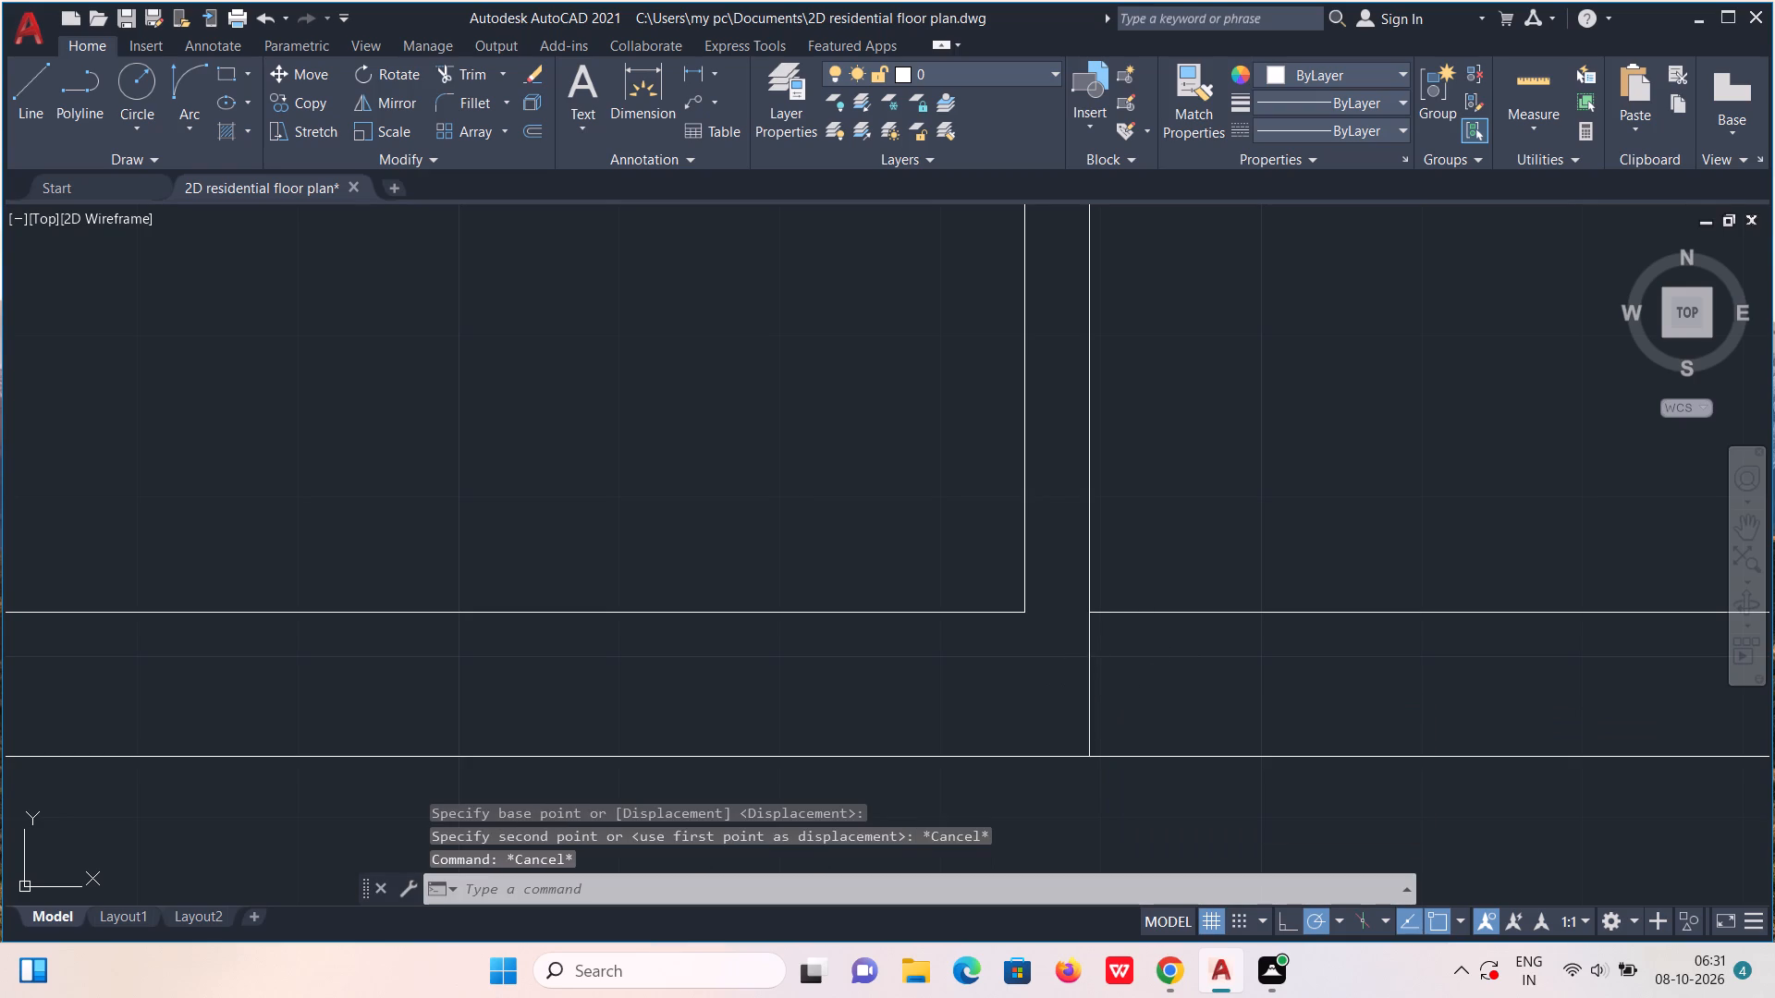
pyautogui.press('m')
pyautogui.press('Return')
pyautogui.click(1086, 689)
pyautogui.scroll(-2, 1089, 690)
pyautogui.write("2'")
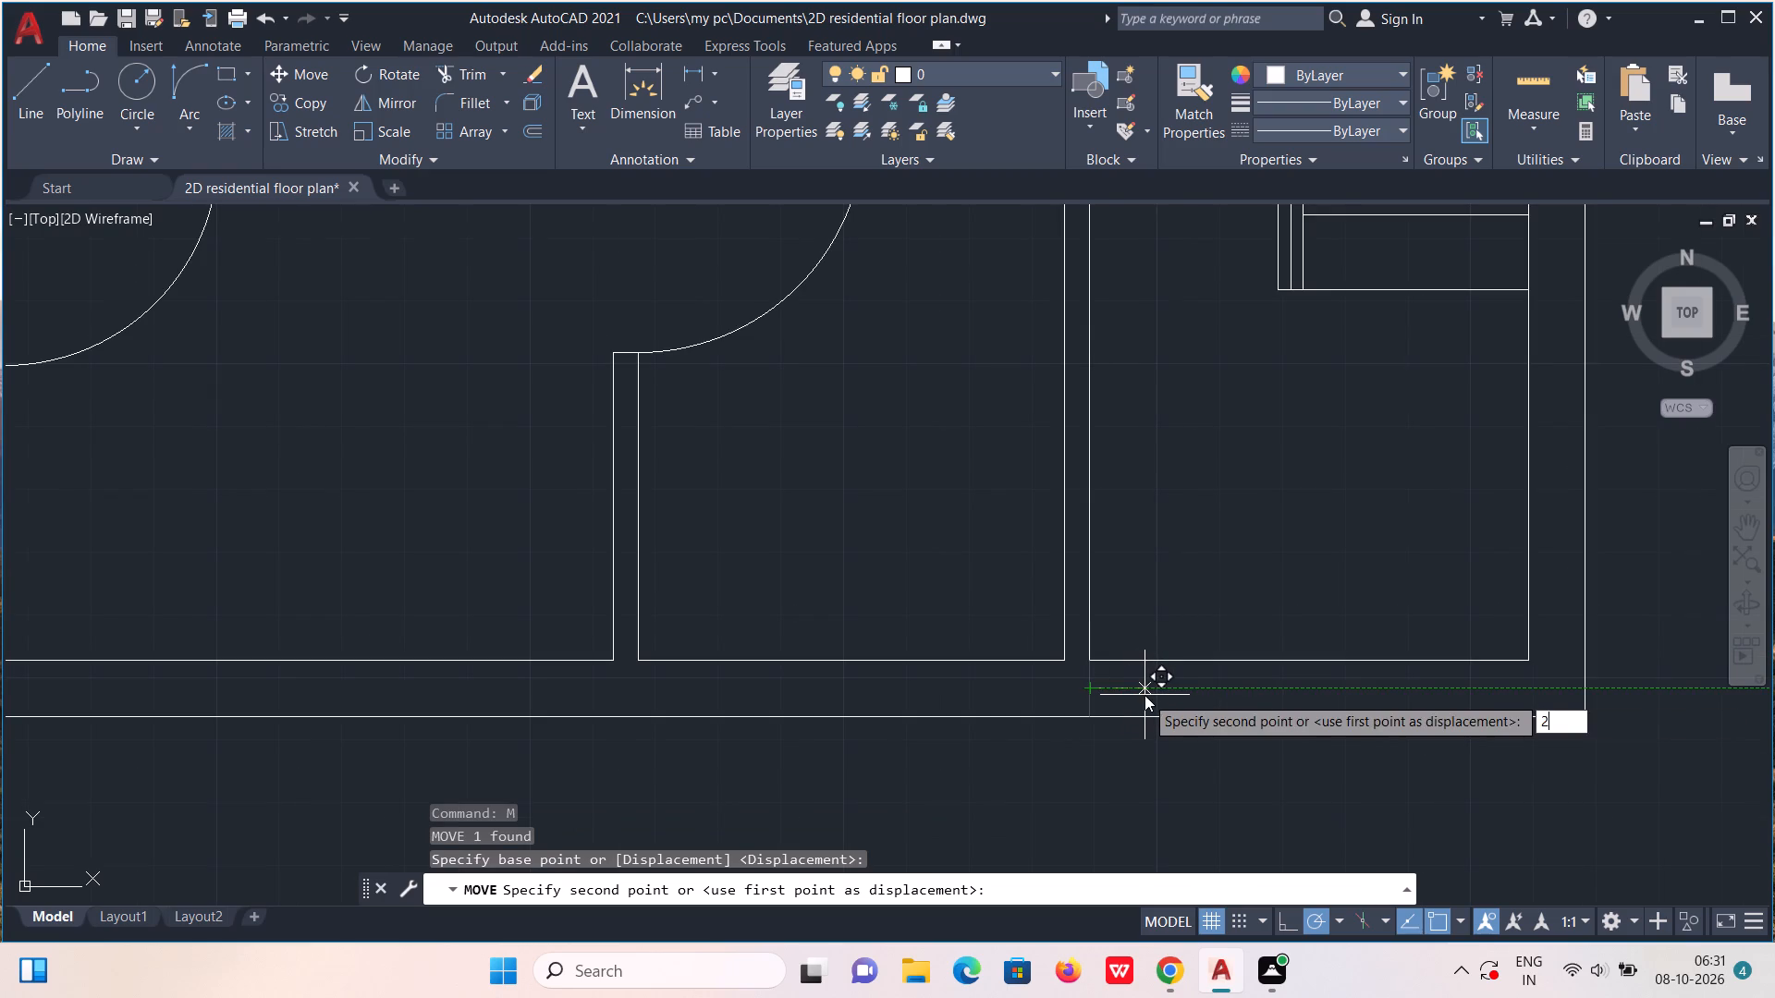
pyautogui.press('Return')
# Copy the stair room's window jamb line to the right along the bottom wall, undoing a 2' copy and using 3' instead.
pyautogui.click(1242, 691)
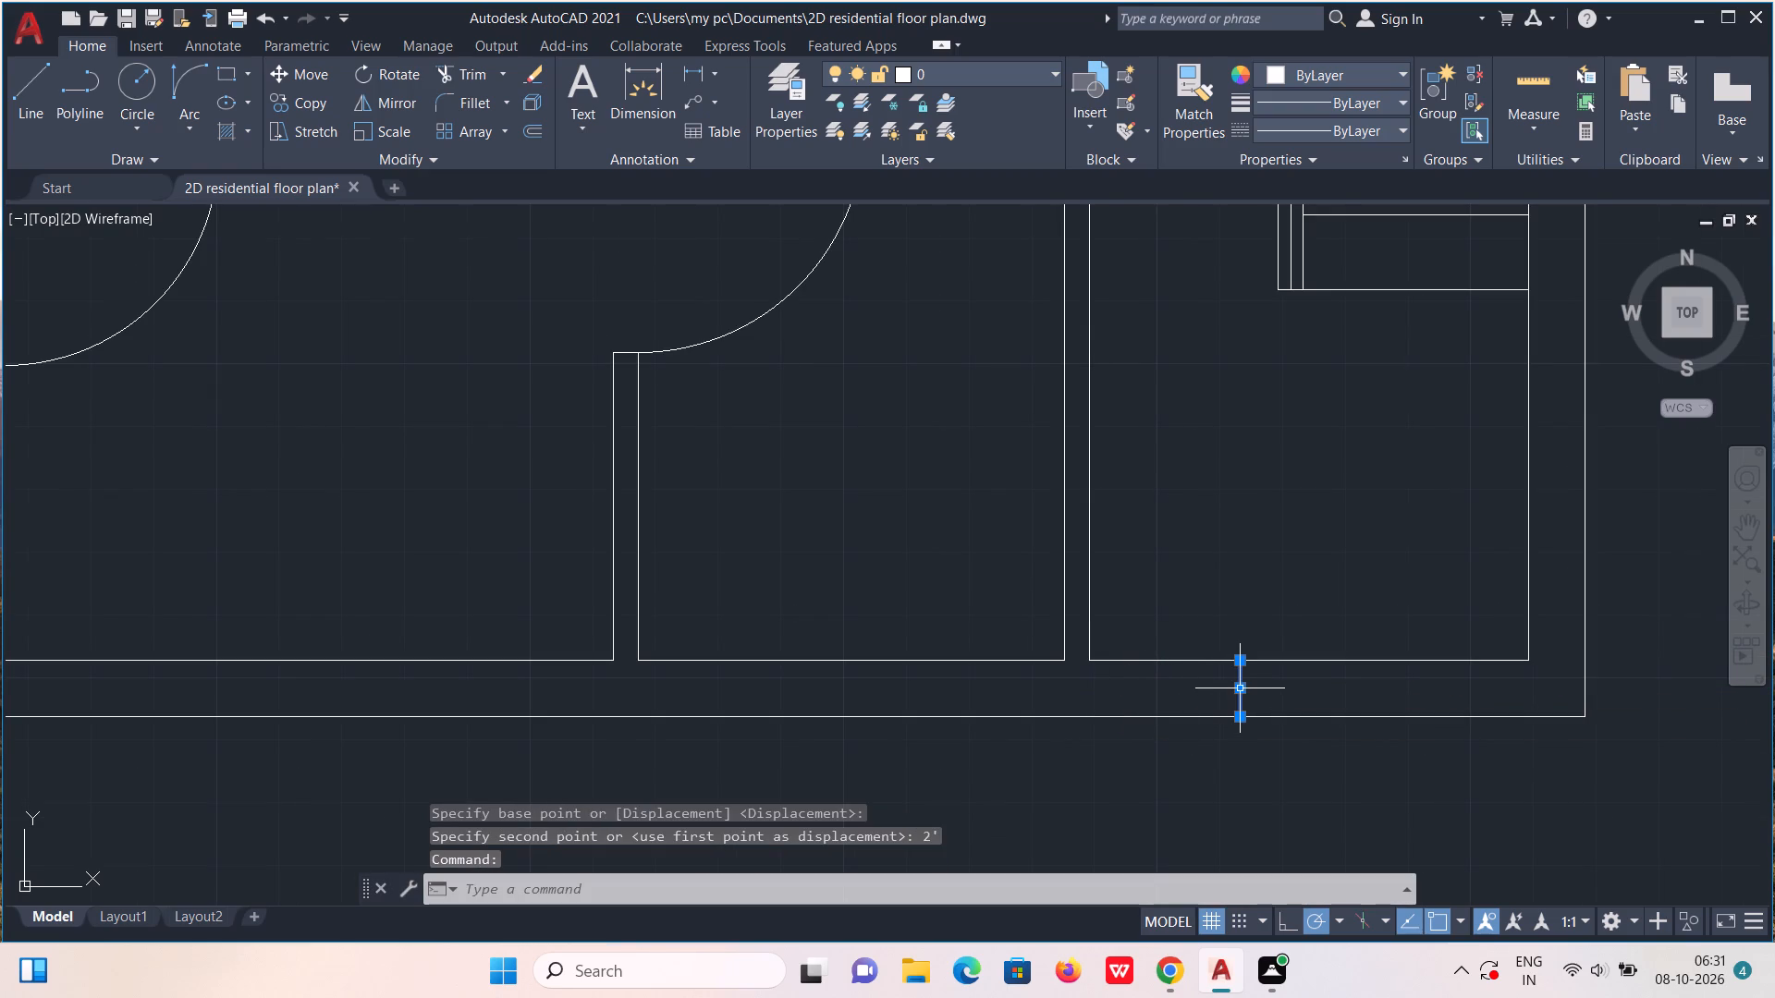
pyautogui.write('co')
pyautogui.press('Return')
pyautogui.click(1239, 691)
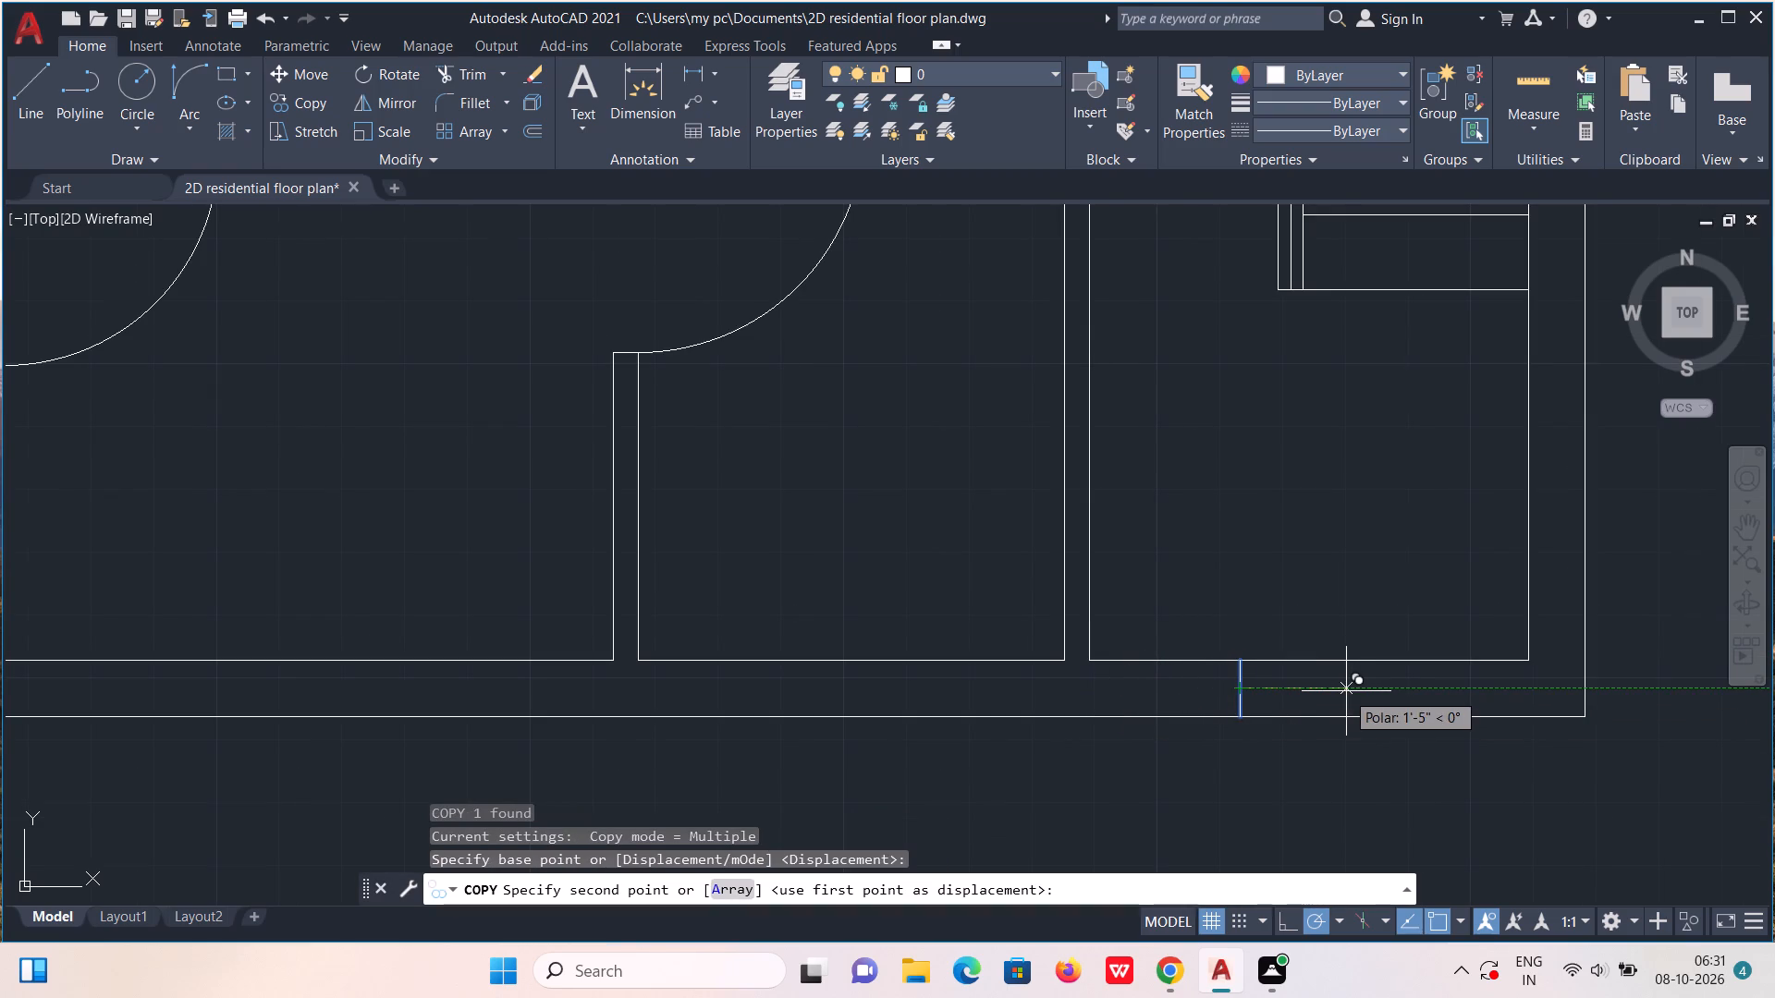
pyautogui.write("2'")
pyautogui.press('Return')
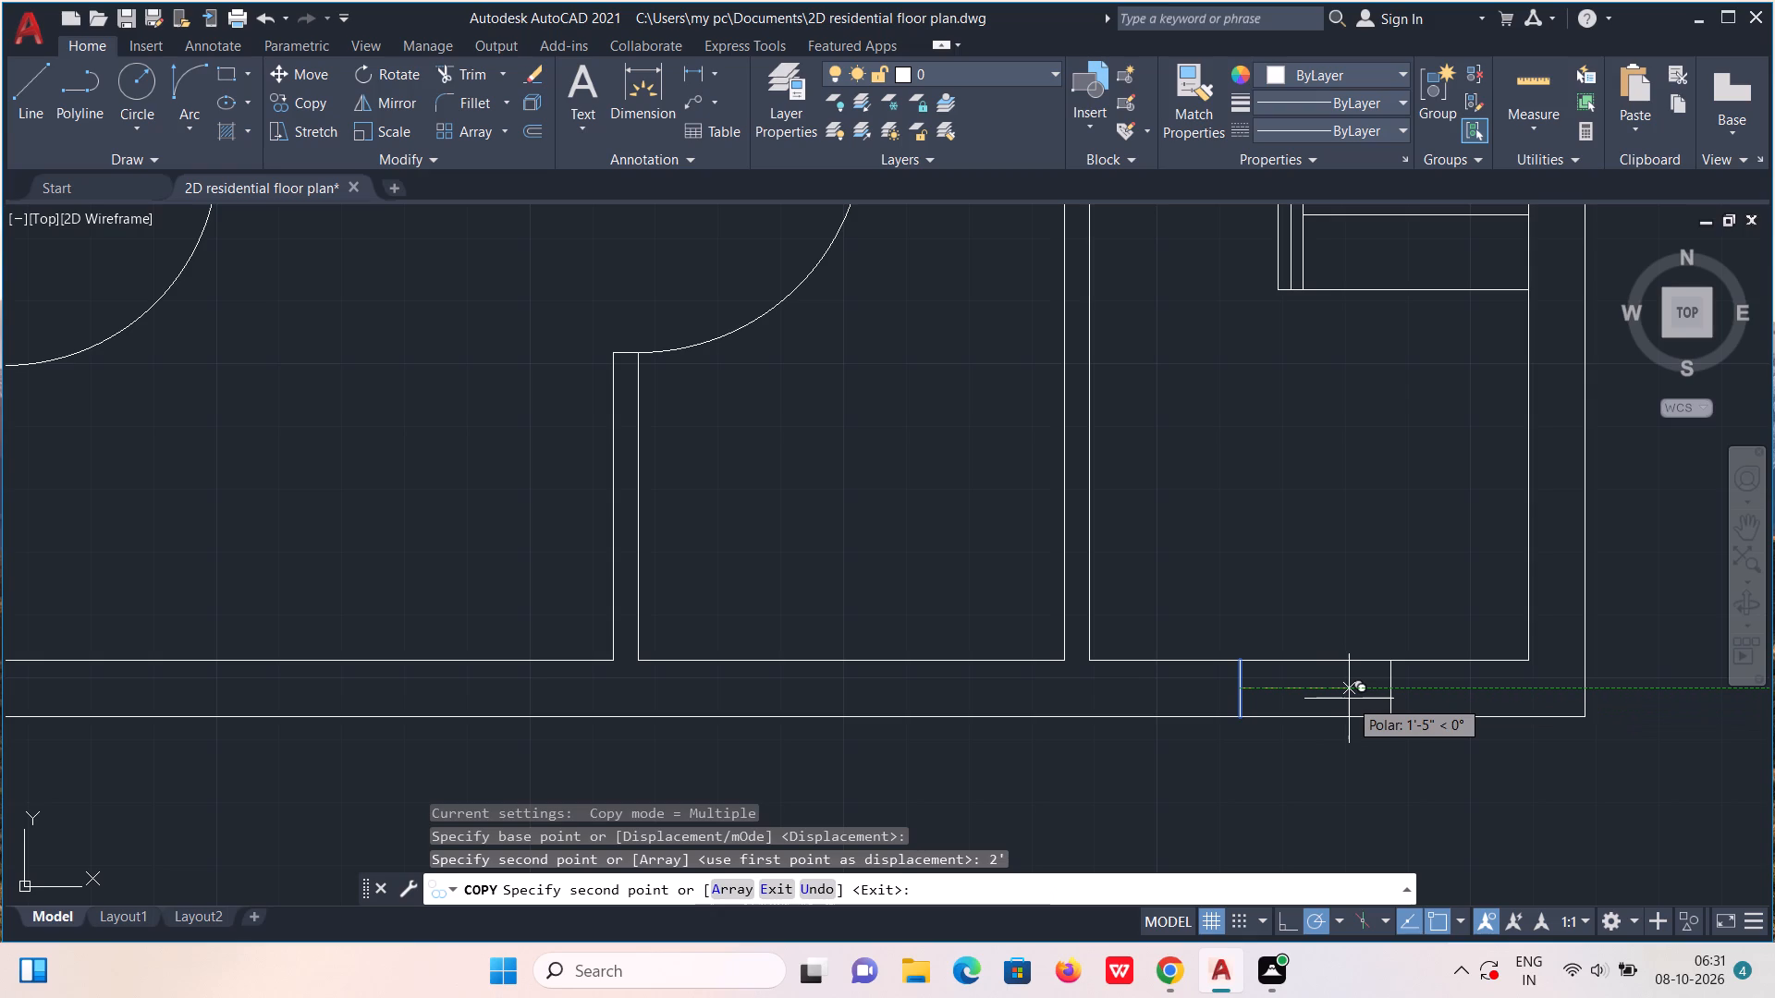
pyautogui.hotkey('ctrl', 'z')
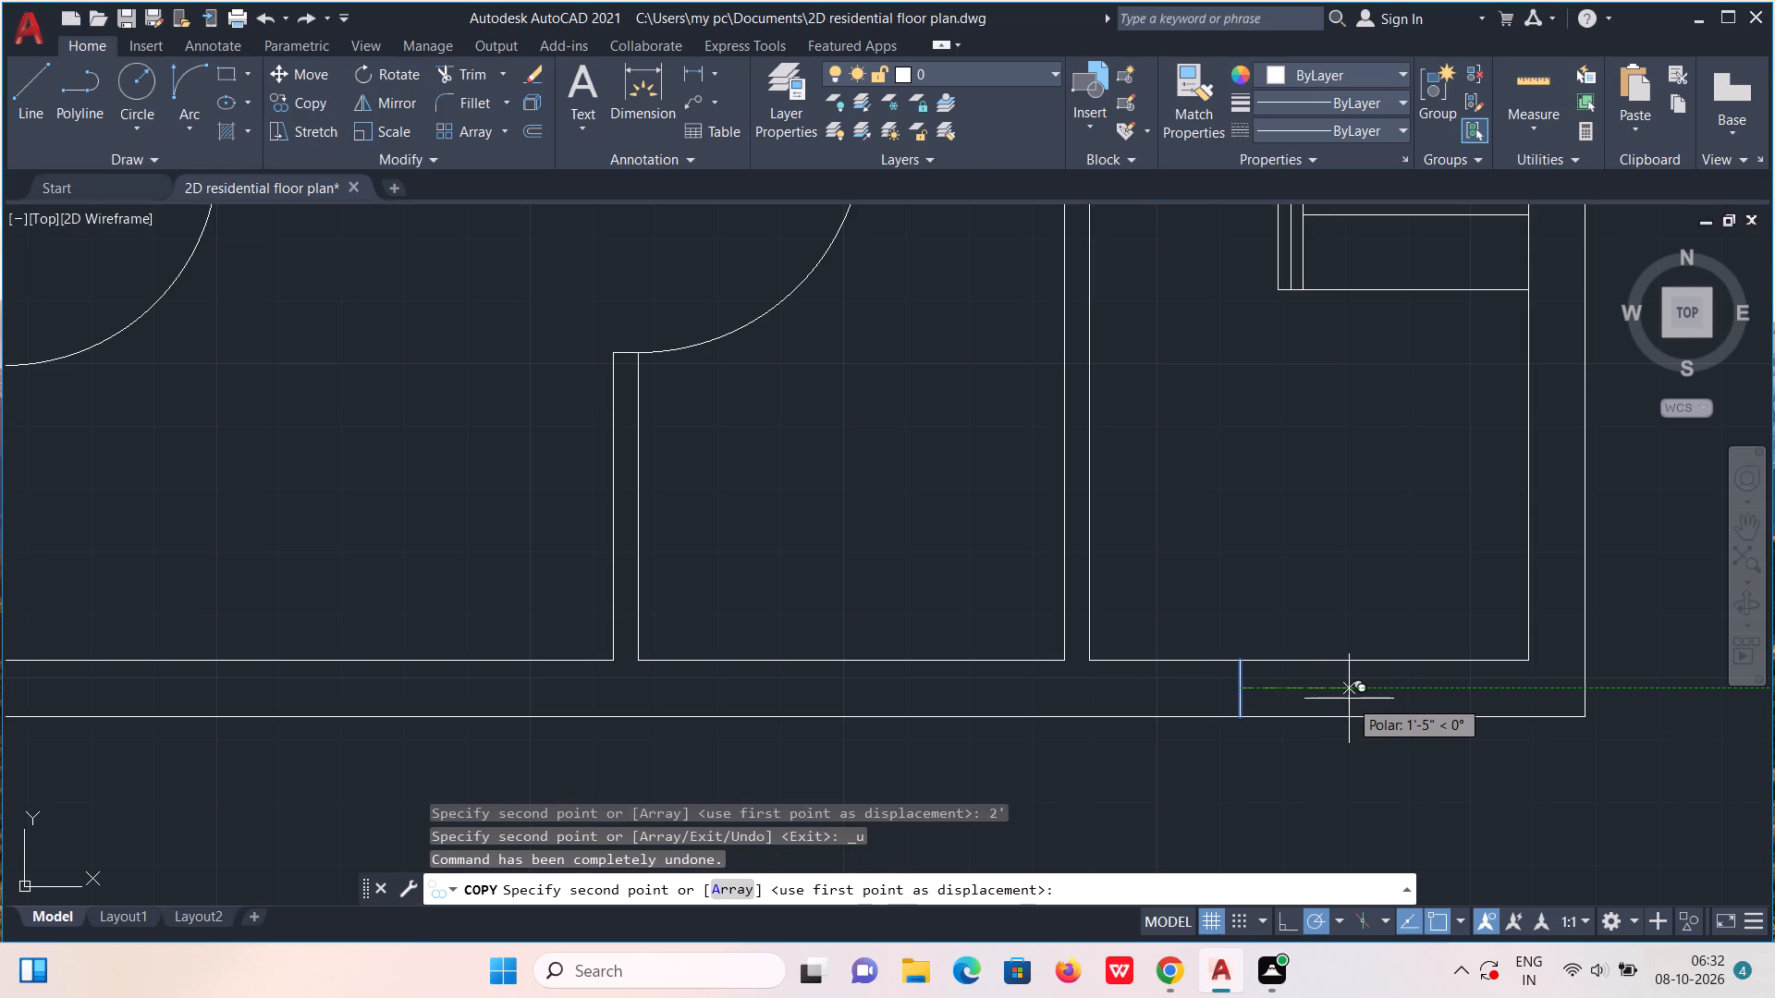
pyautogui.write("3'")
pyautogui.press('Return')
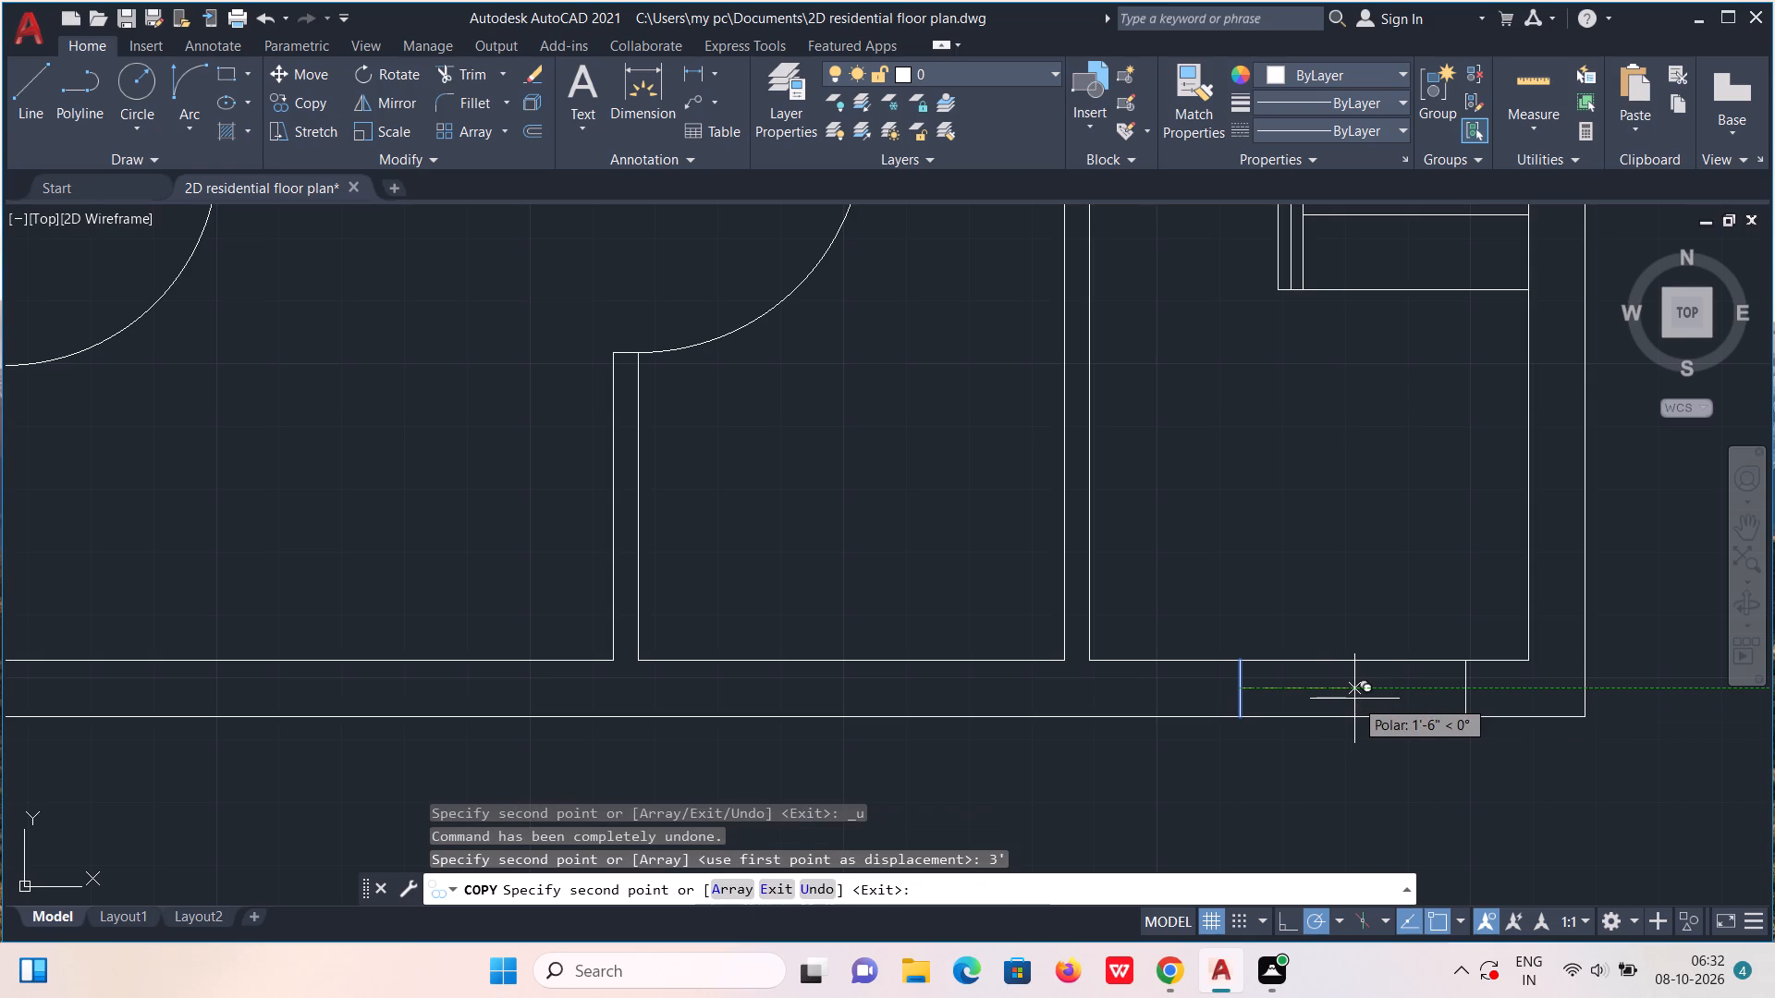
pyautogui.press('Escape')
# Draw the window centre line between the midpoints of the stair room's two jamb lines in the bottom wall.
pyautogui.press('l')
pyautogui.press('Return')
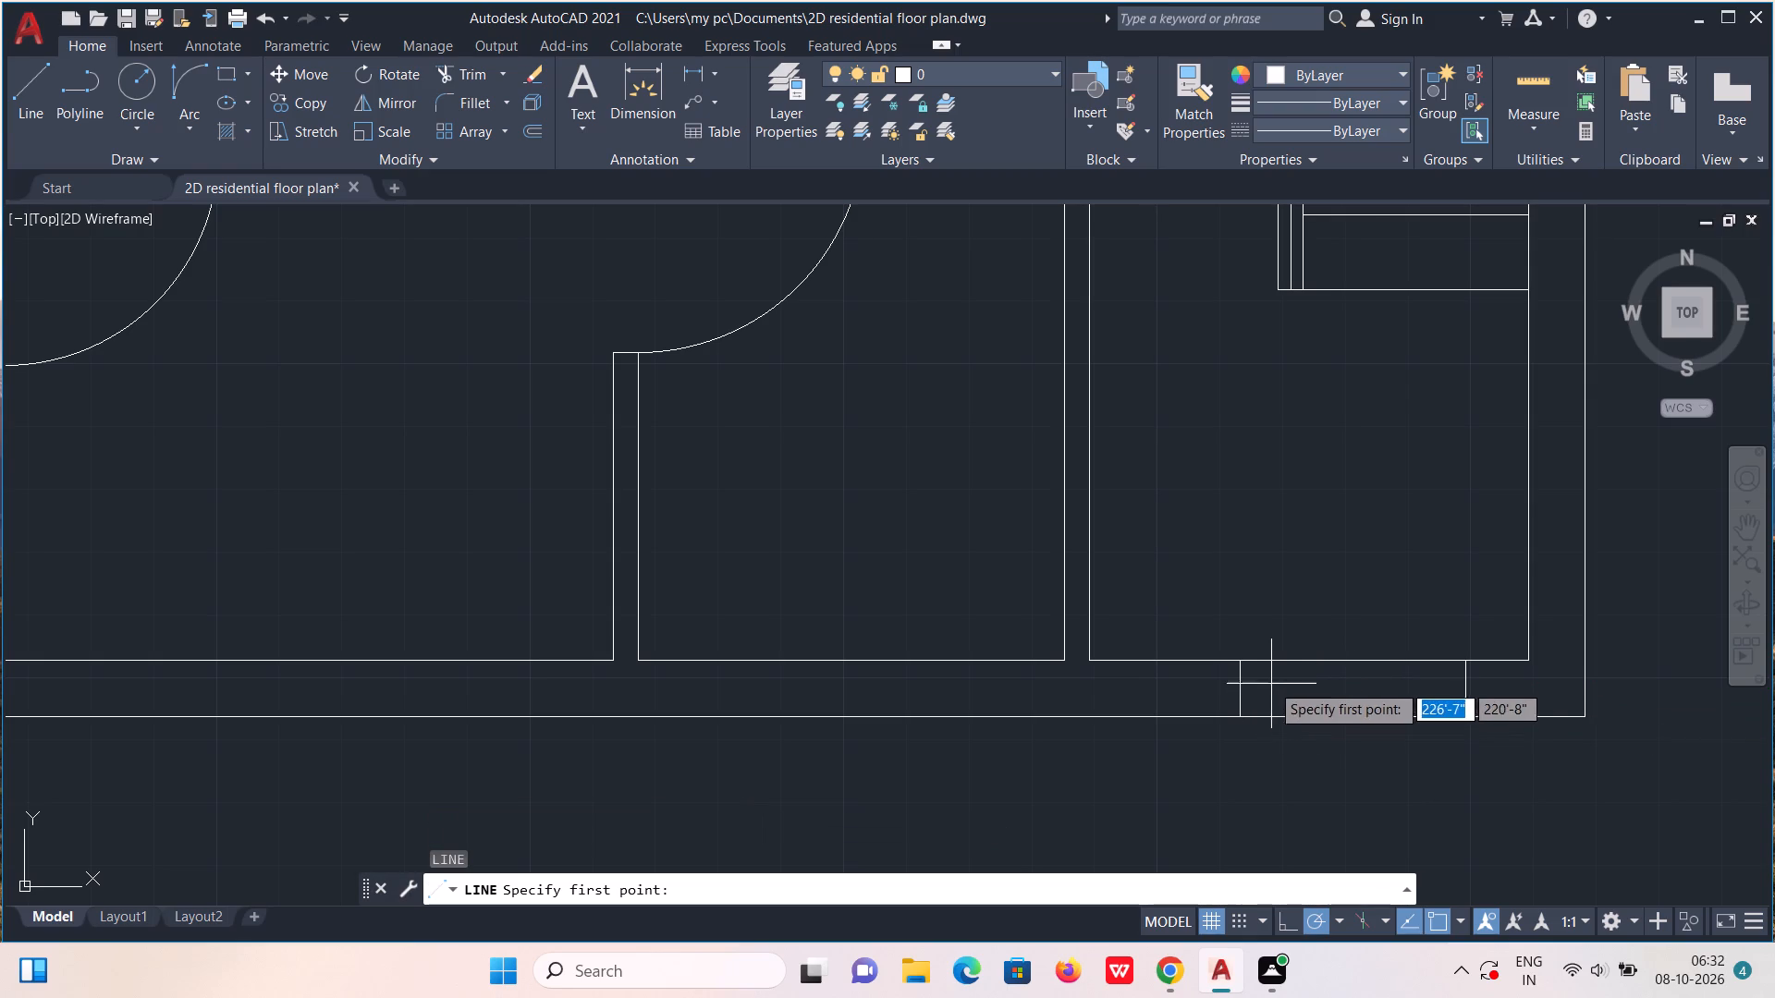
pyautogui.click(1238, 692)
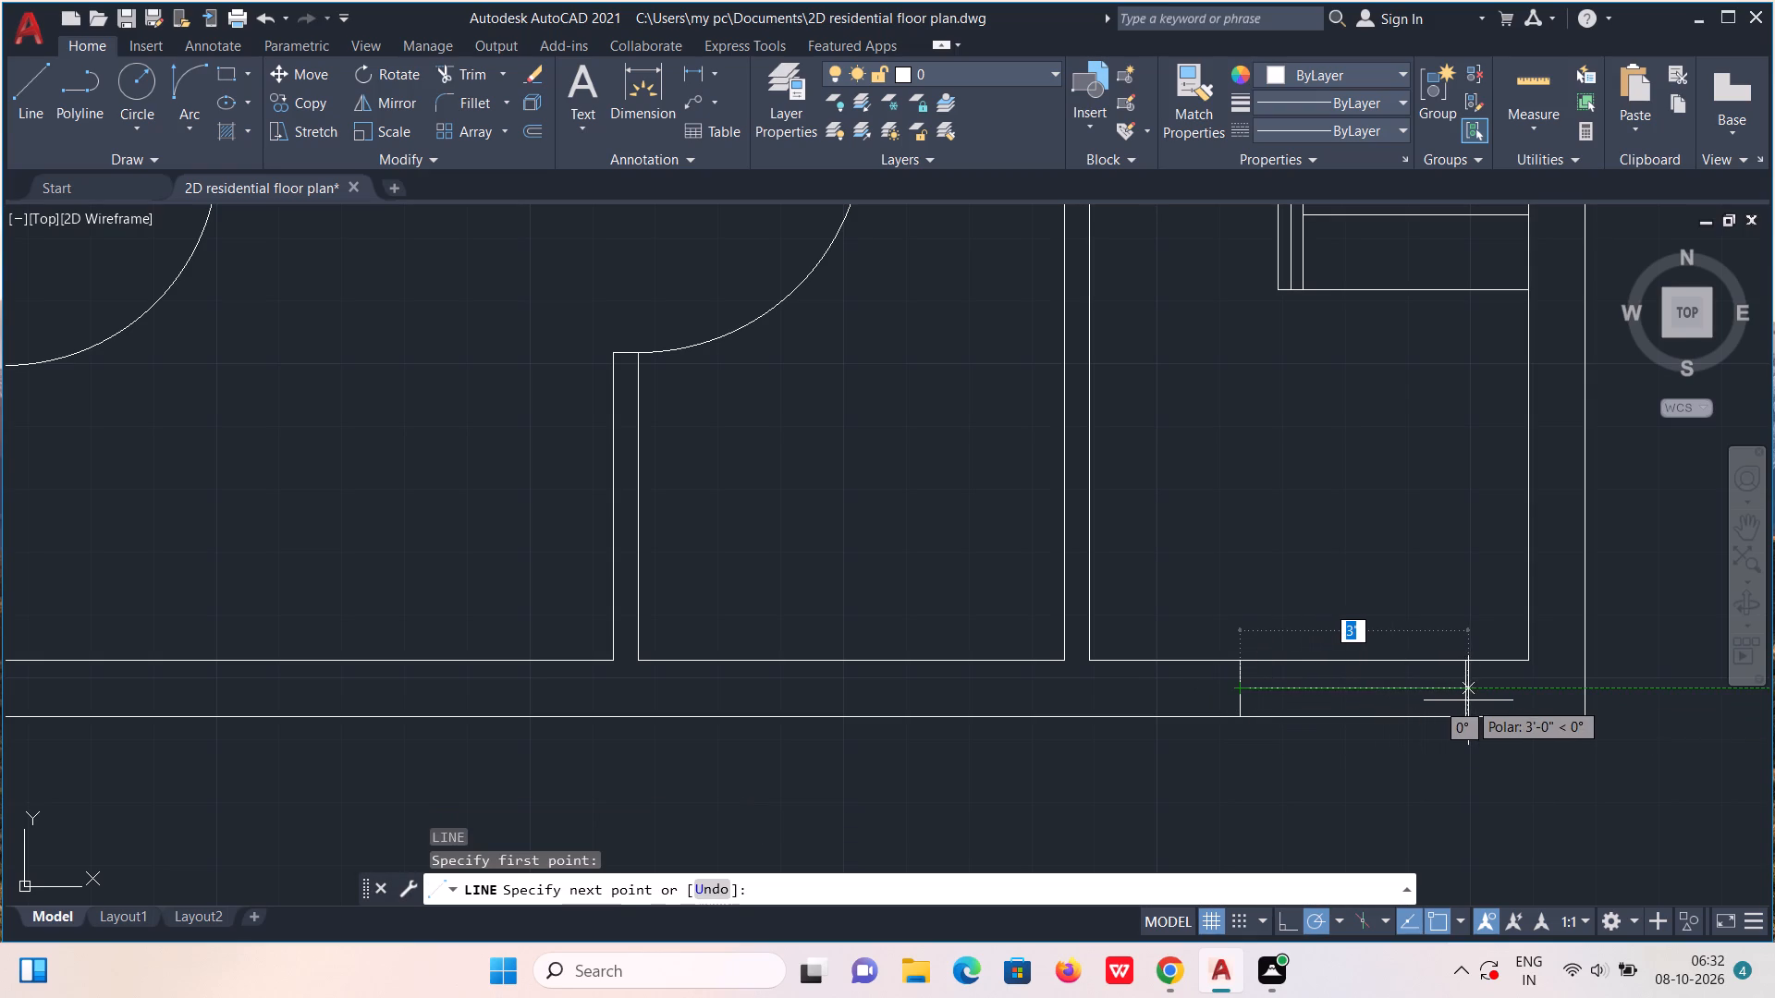
pyautogui.click(1469, 686)
pyautogui.press('Escape')
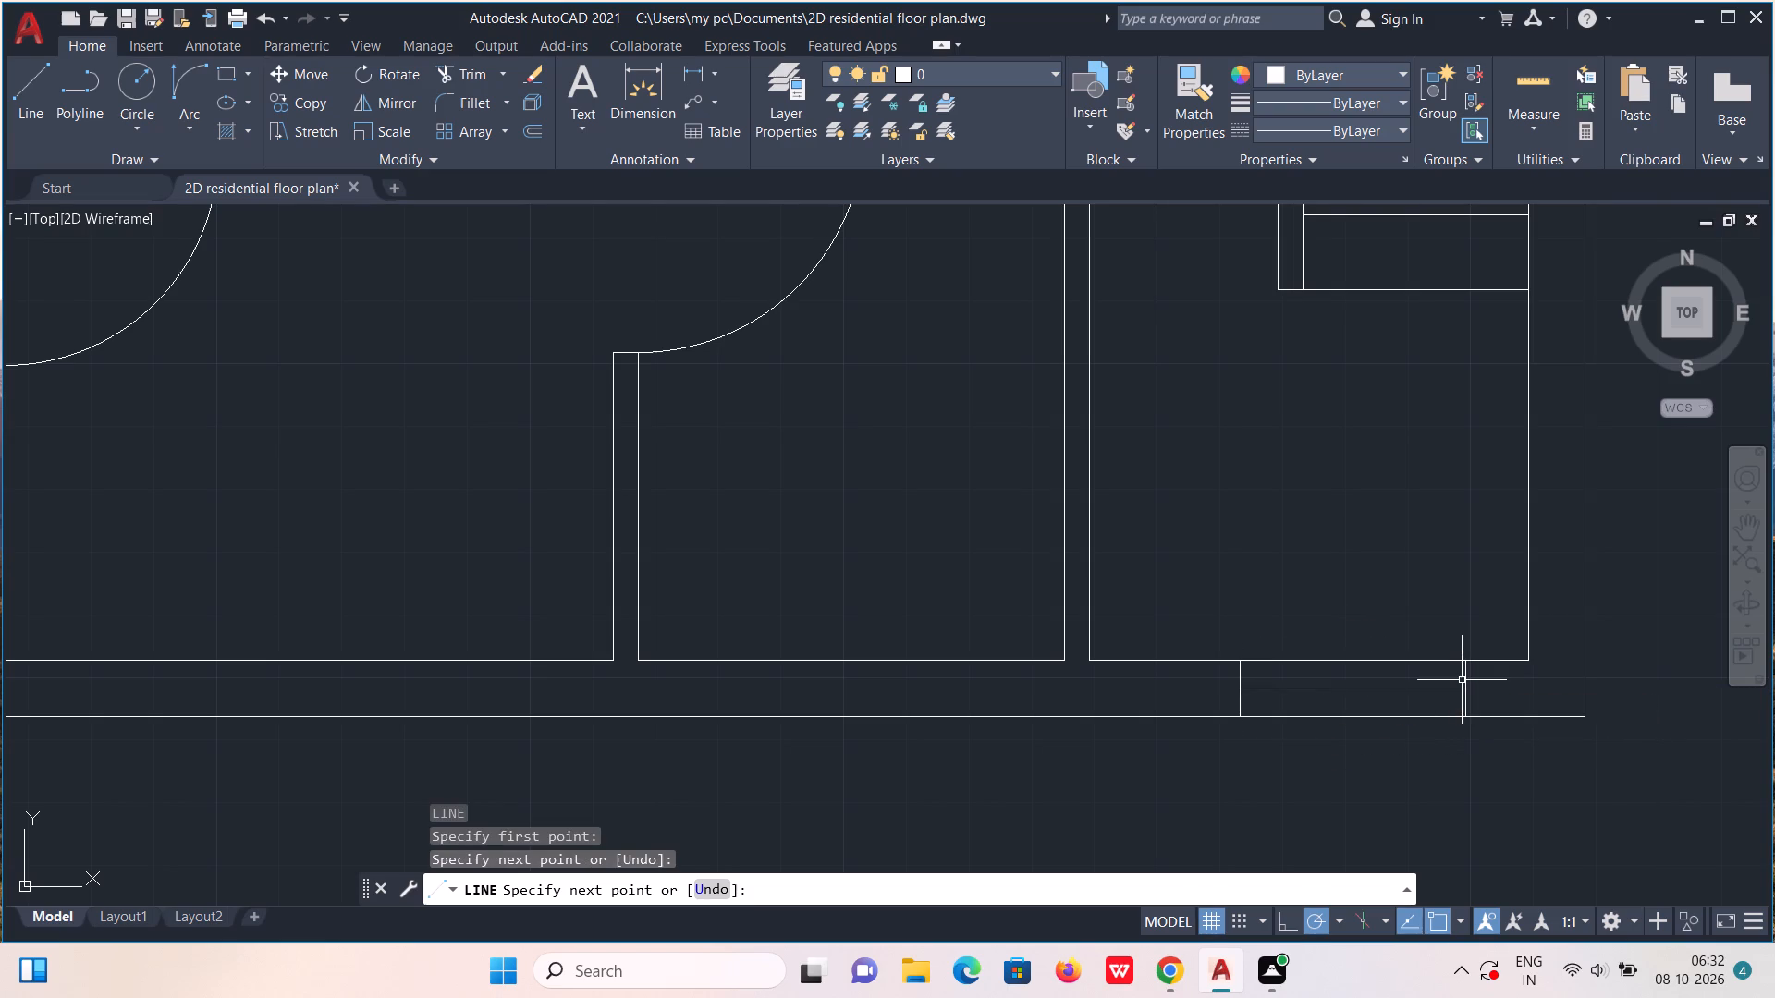
# Draw a line across the bottom wall at the inner left corner of the small room beside the stair room.
pyautogui.moveTo(933, 724); pyautogui.dragTo(1378, 708, button='middle')
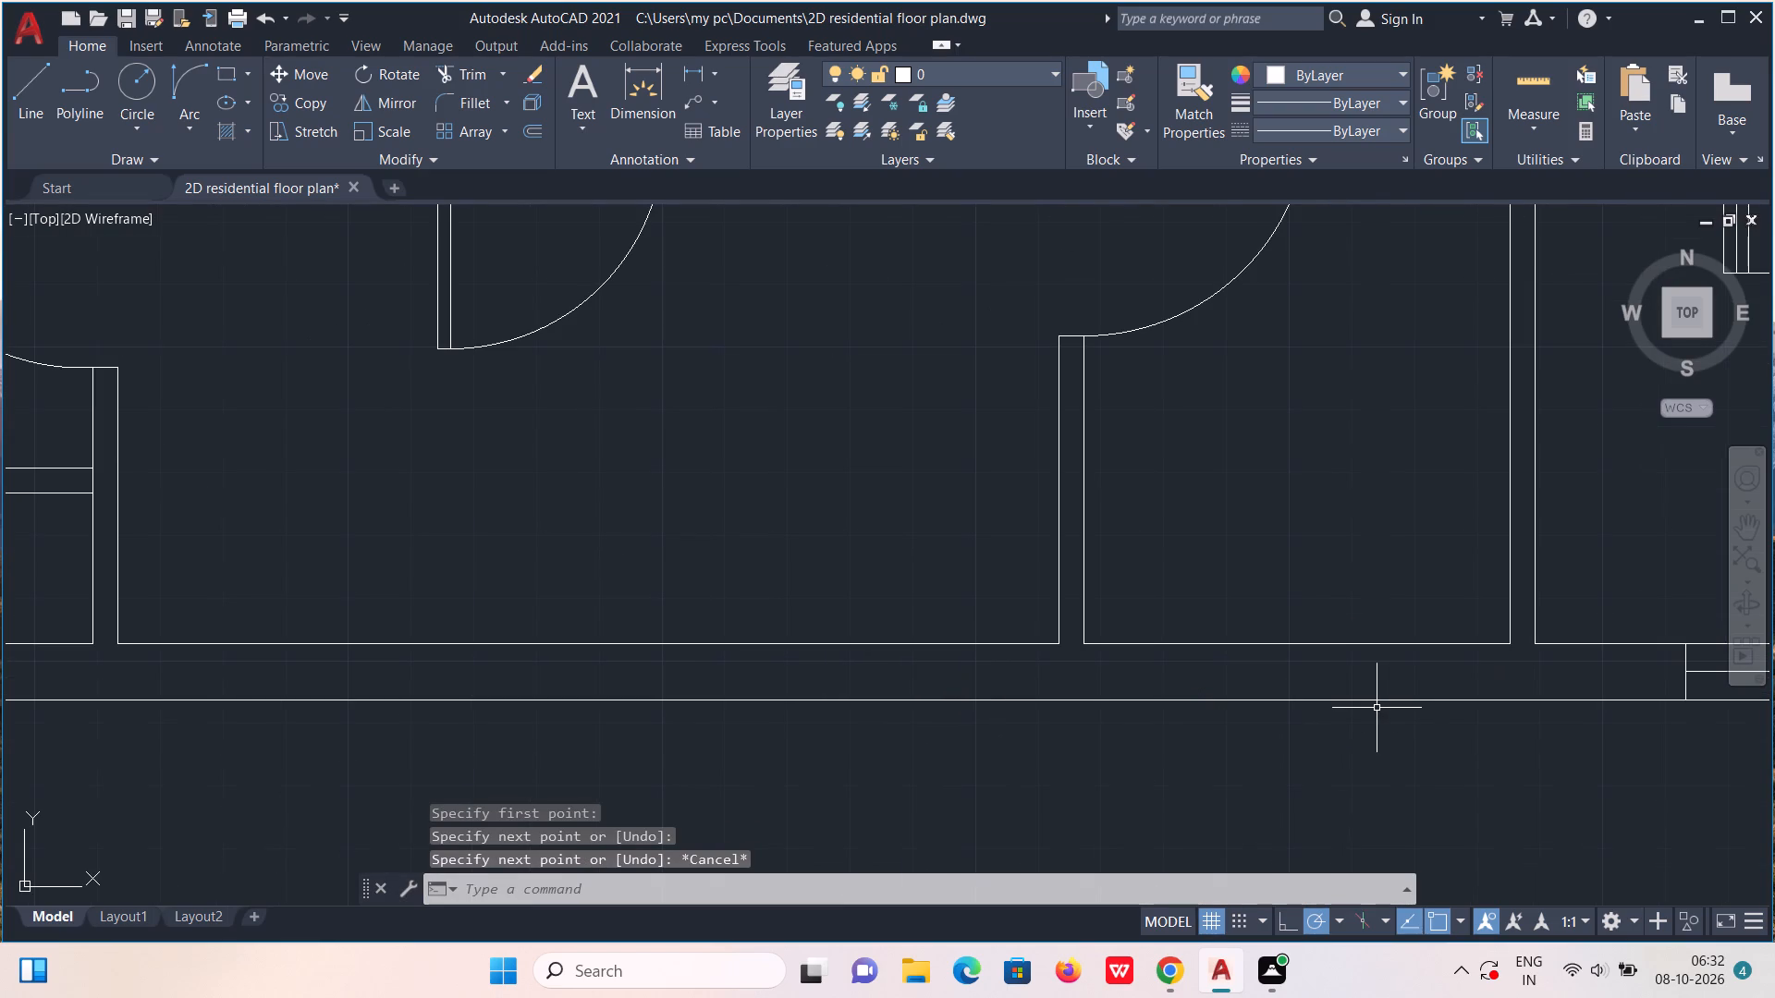
pyautogui.press('l')
pyautogui.press('Return')
pyautogui.click(1083, 640)
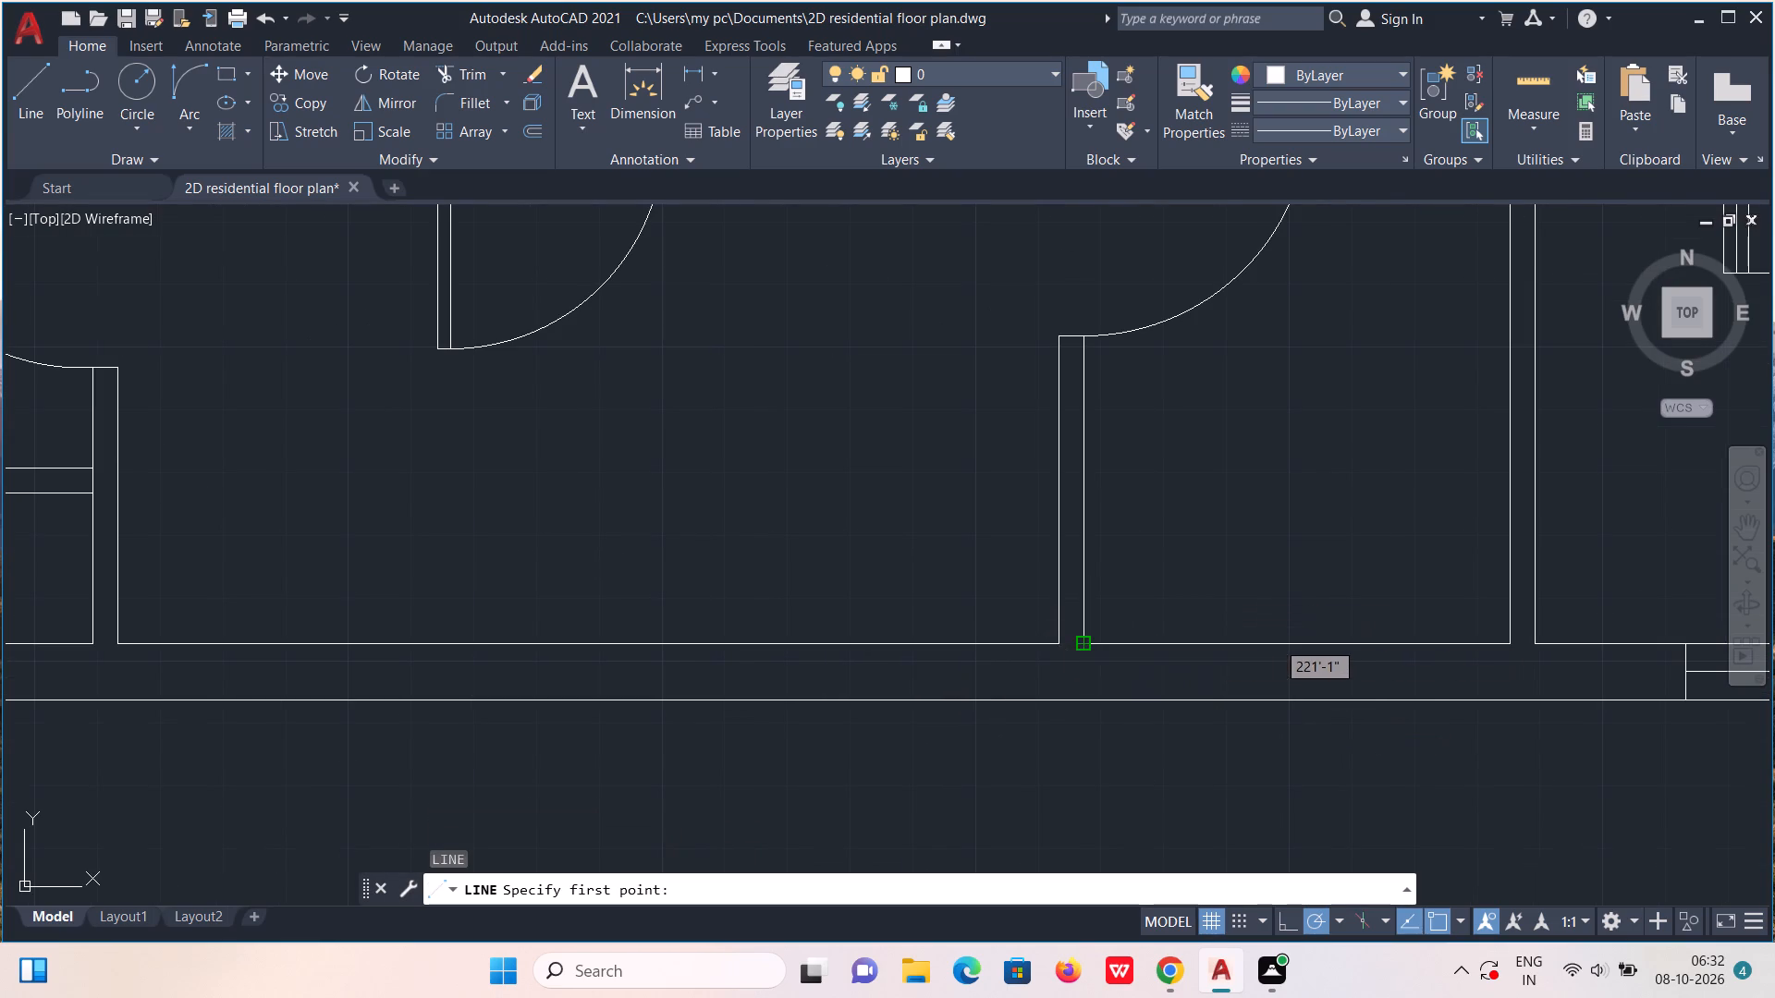
pyautogui.click(1088, 694)
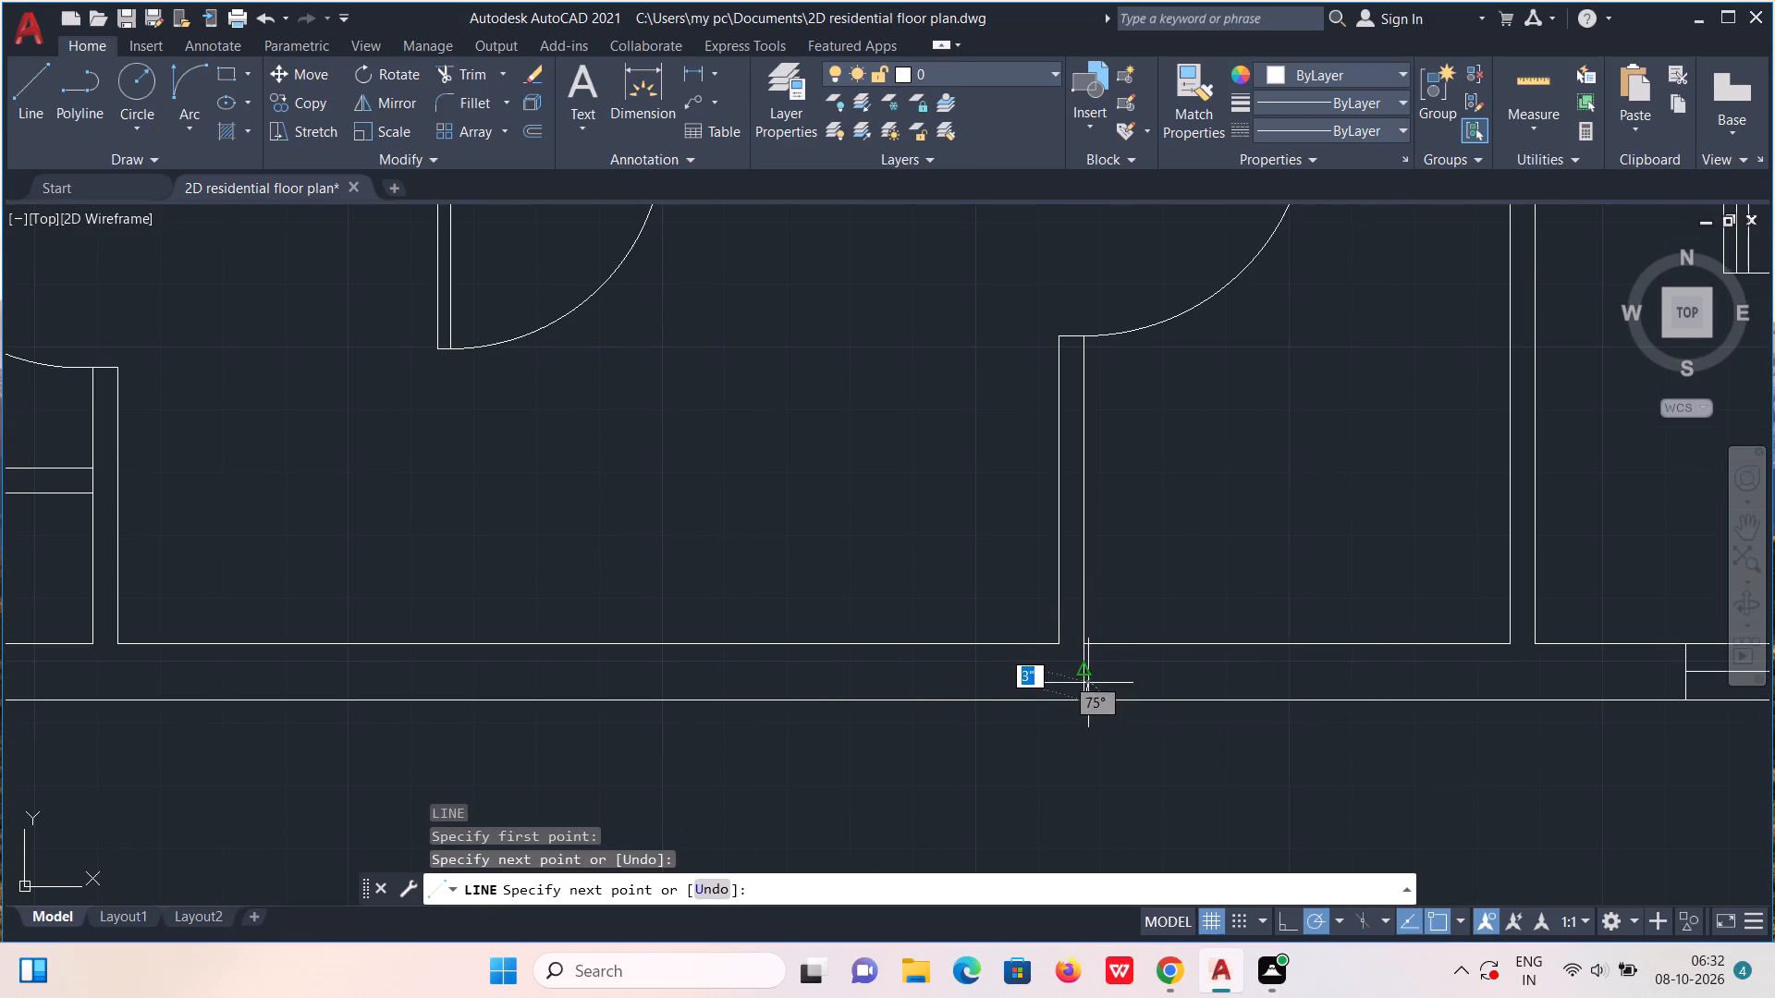
pyautogui.click(1088, 672)
pyautogui.press('Escape')
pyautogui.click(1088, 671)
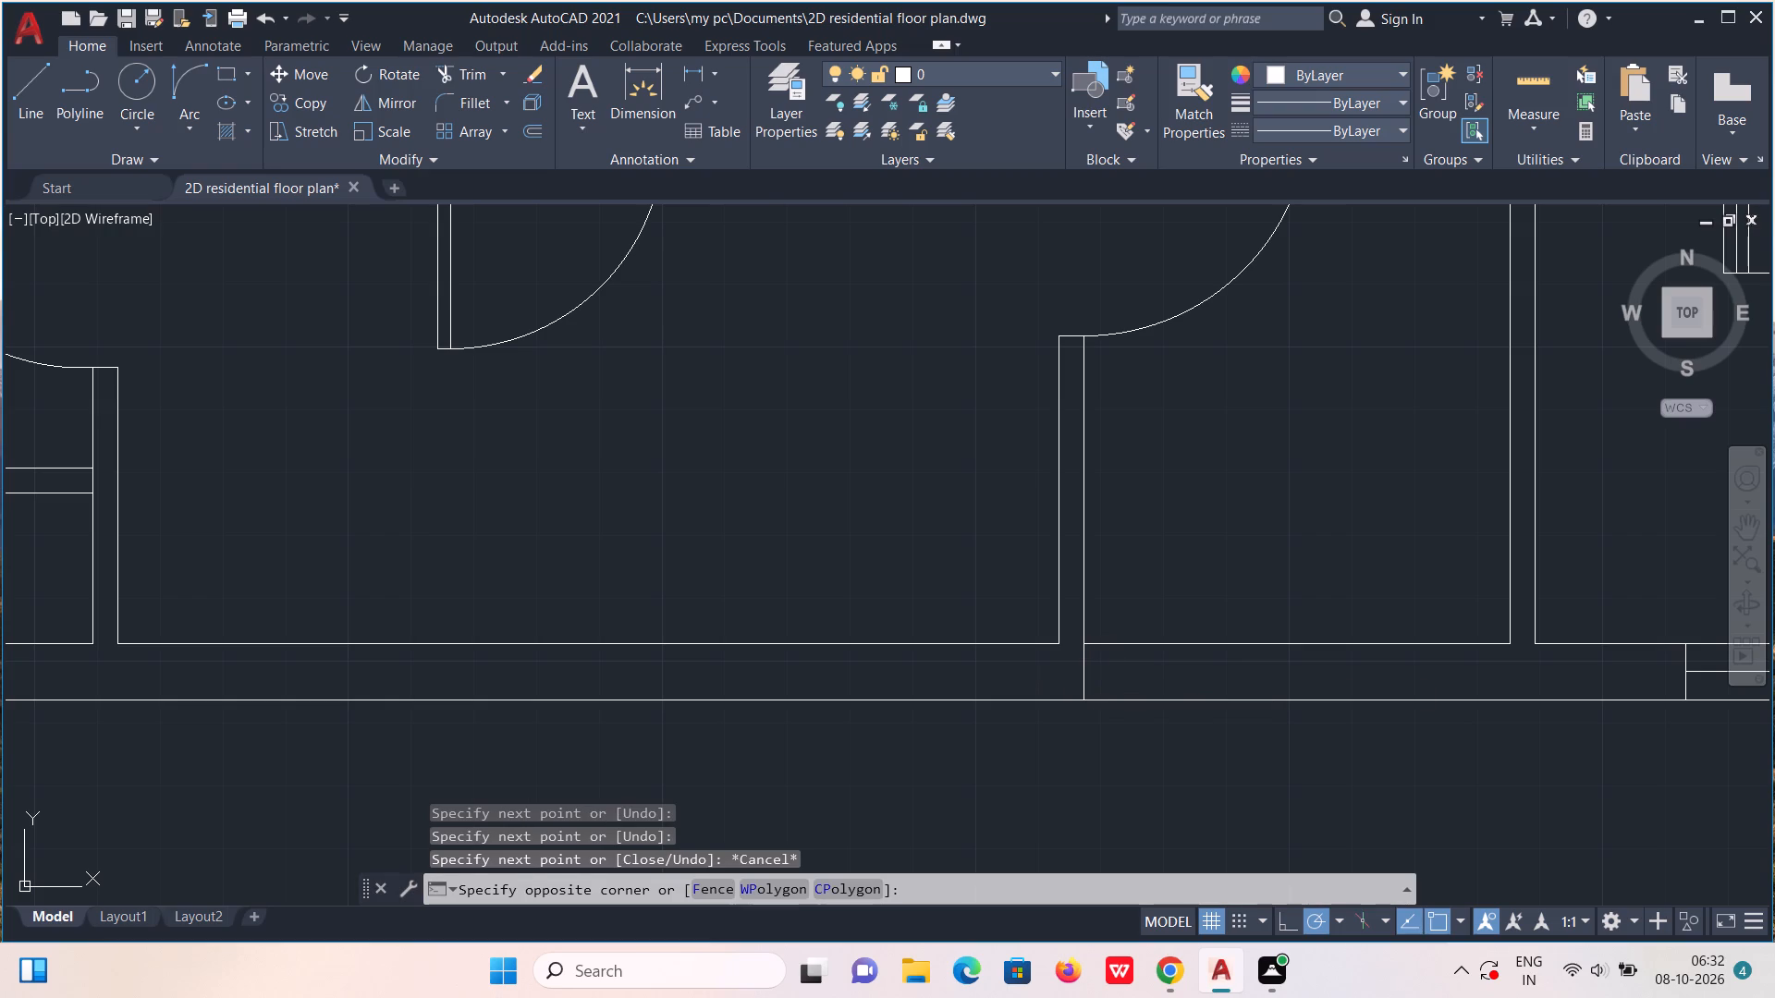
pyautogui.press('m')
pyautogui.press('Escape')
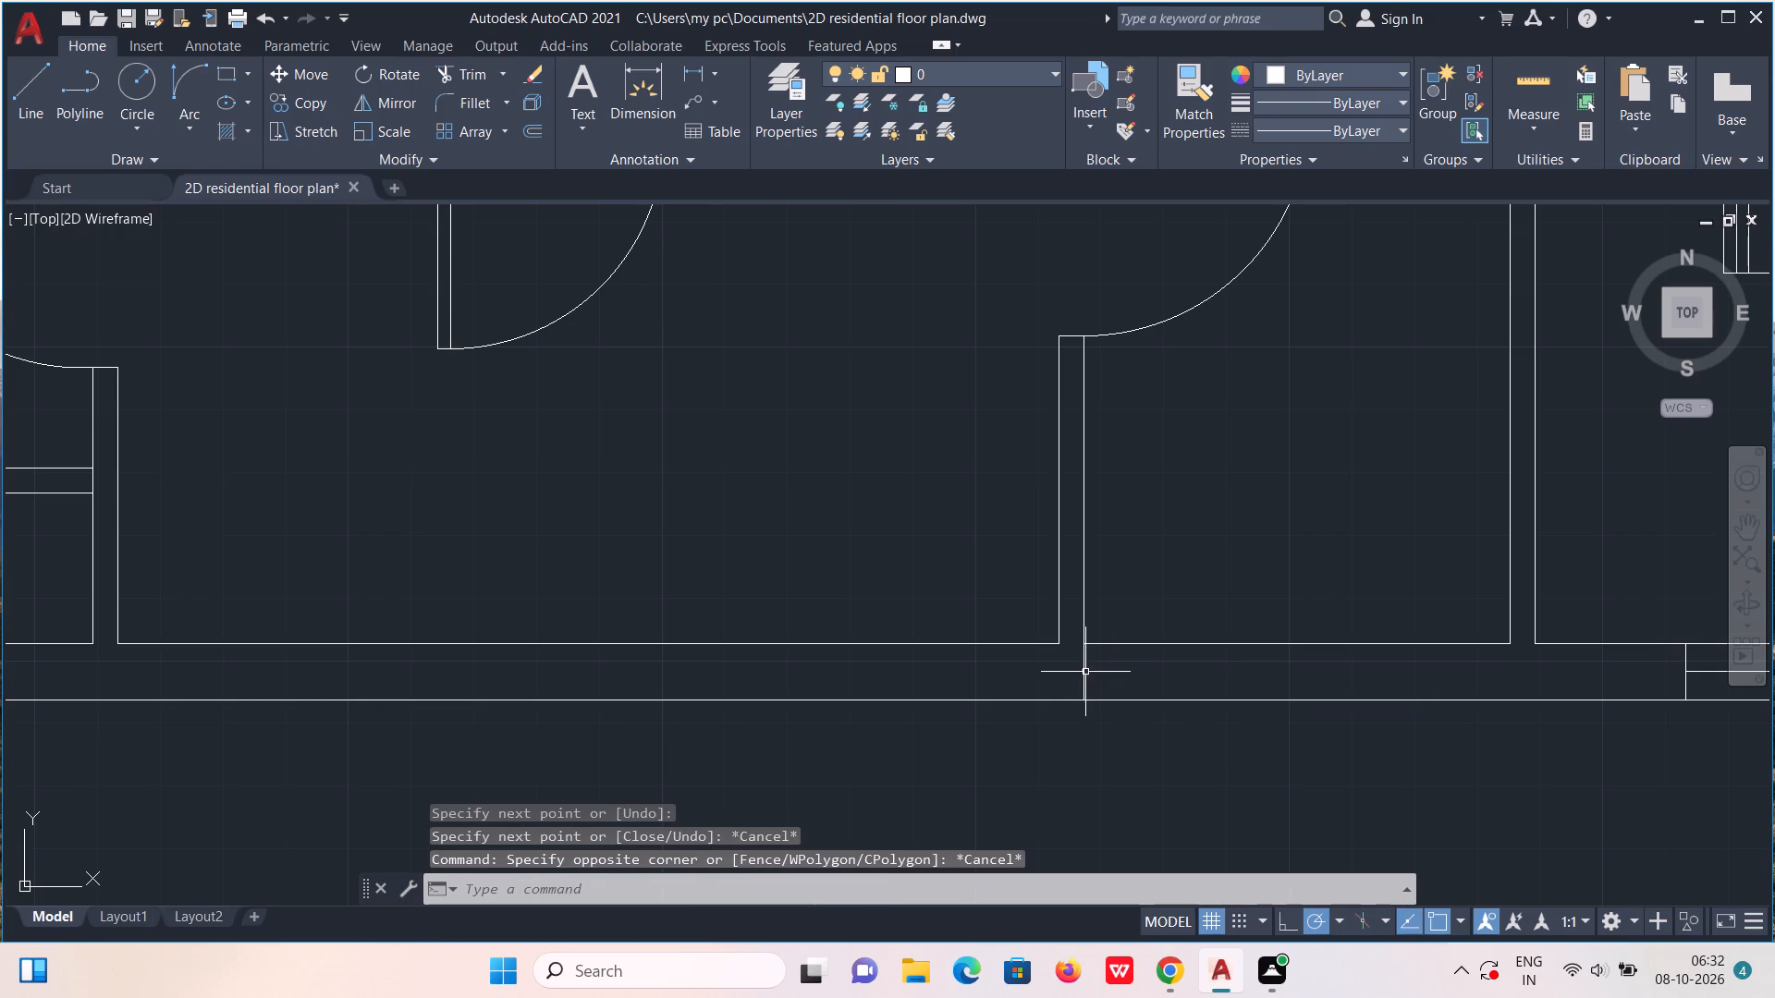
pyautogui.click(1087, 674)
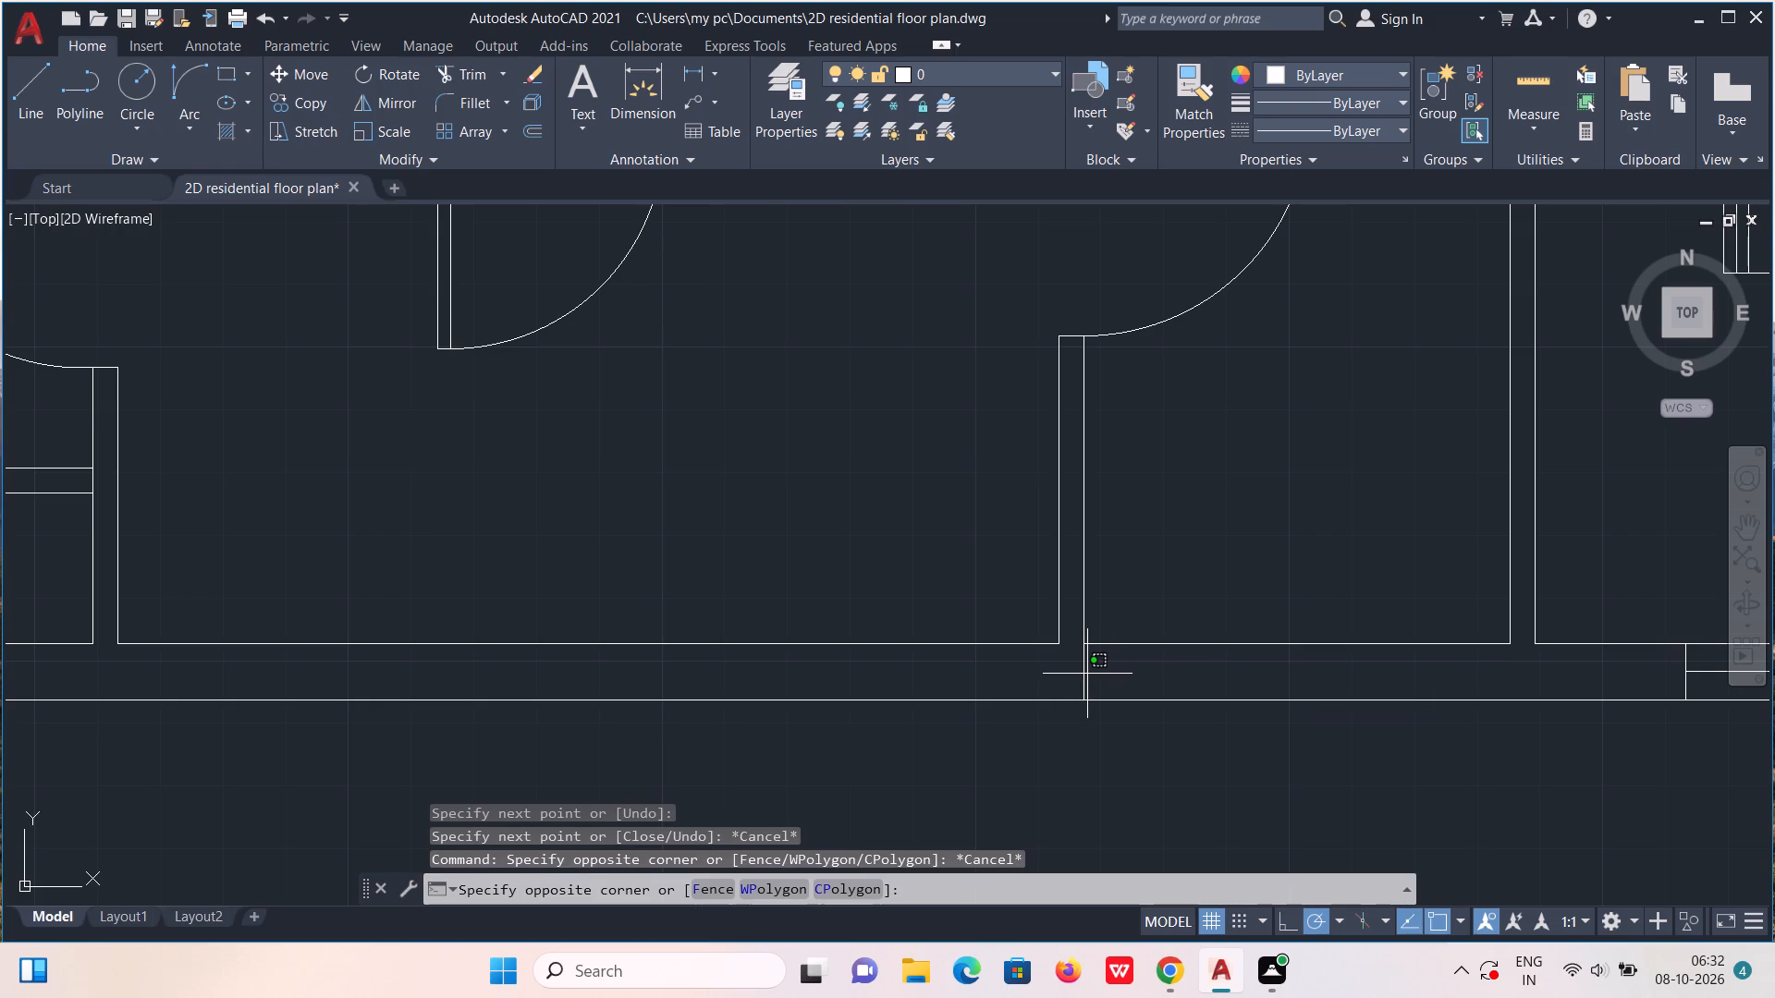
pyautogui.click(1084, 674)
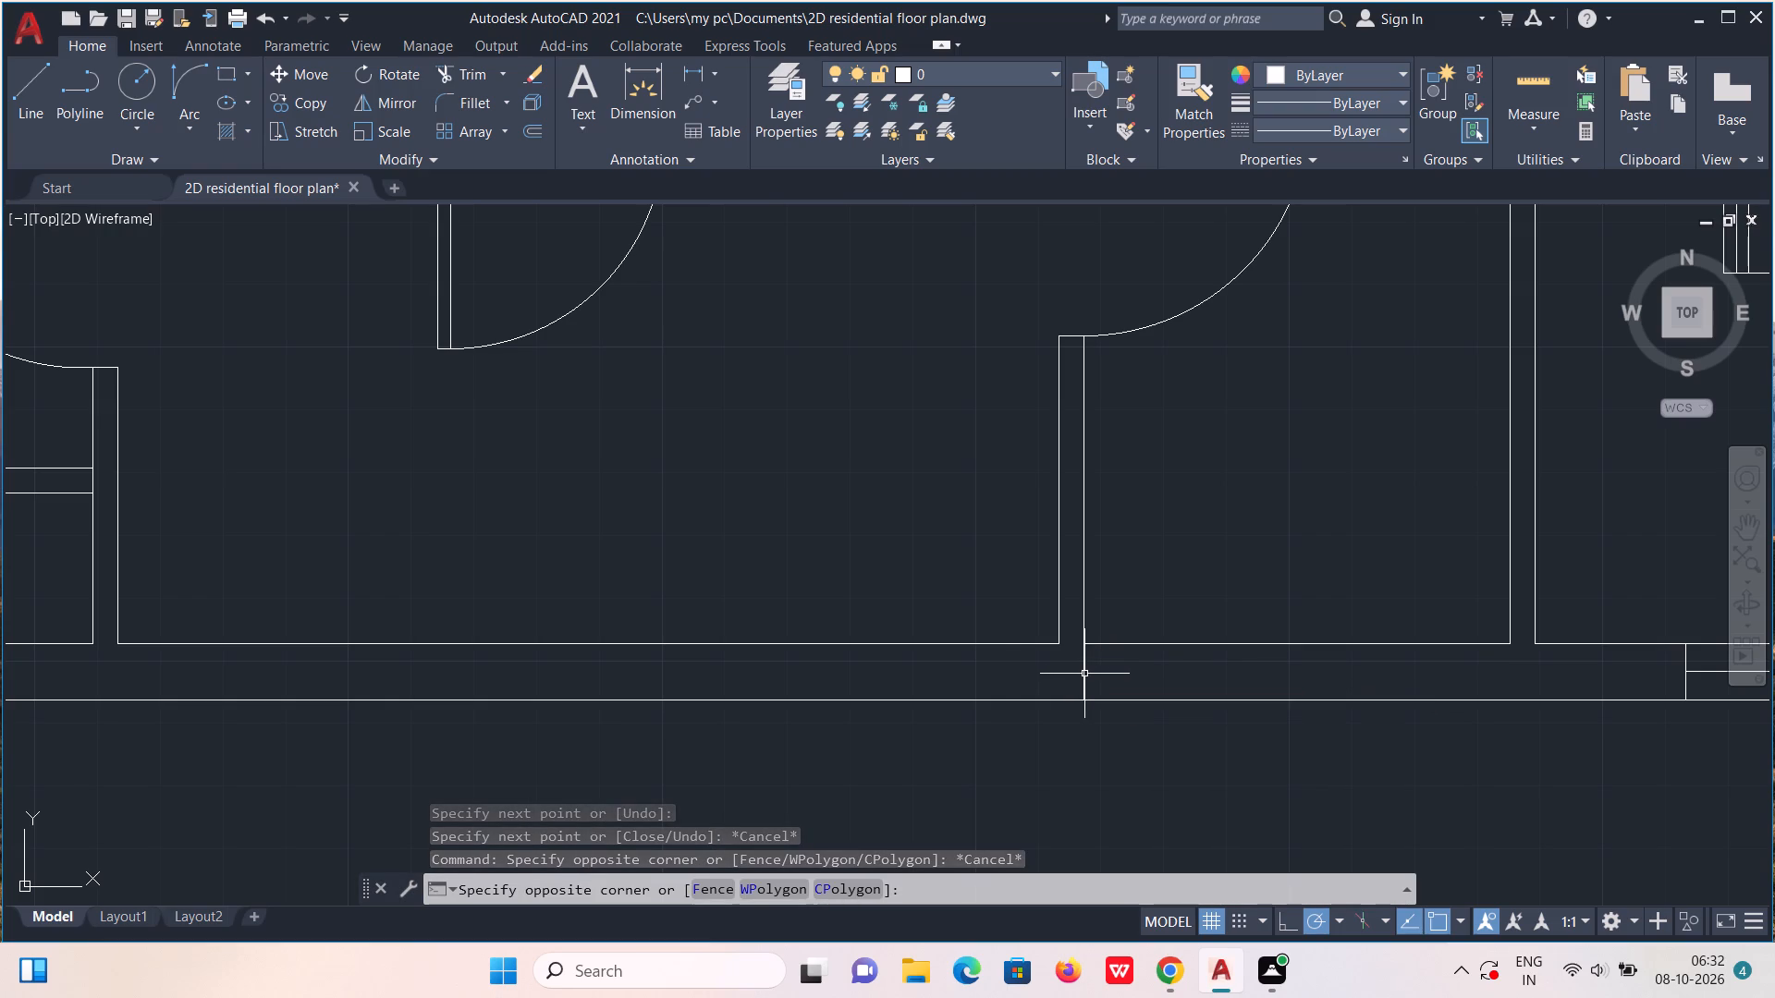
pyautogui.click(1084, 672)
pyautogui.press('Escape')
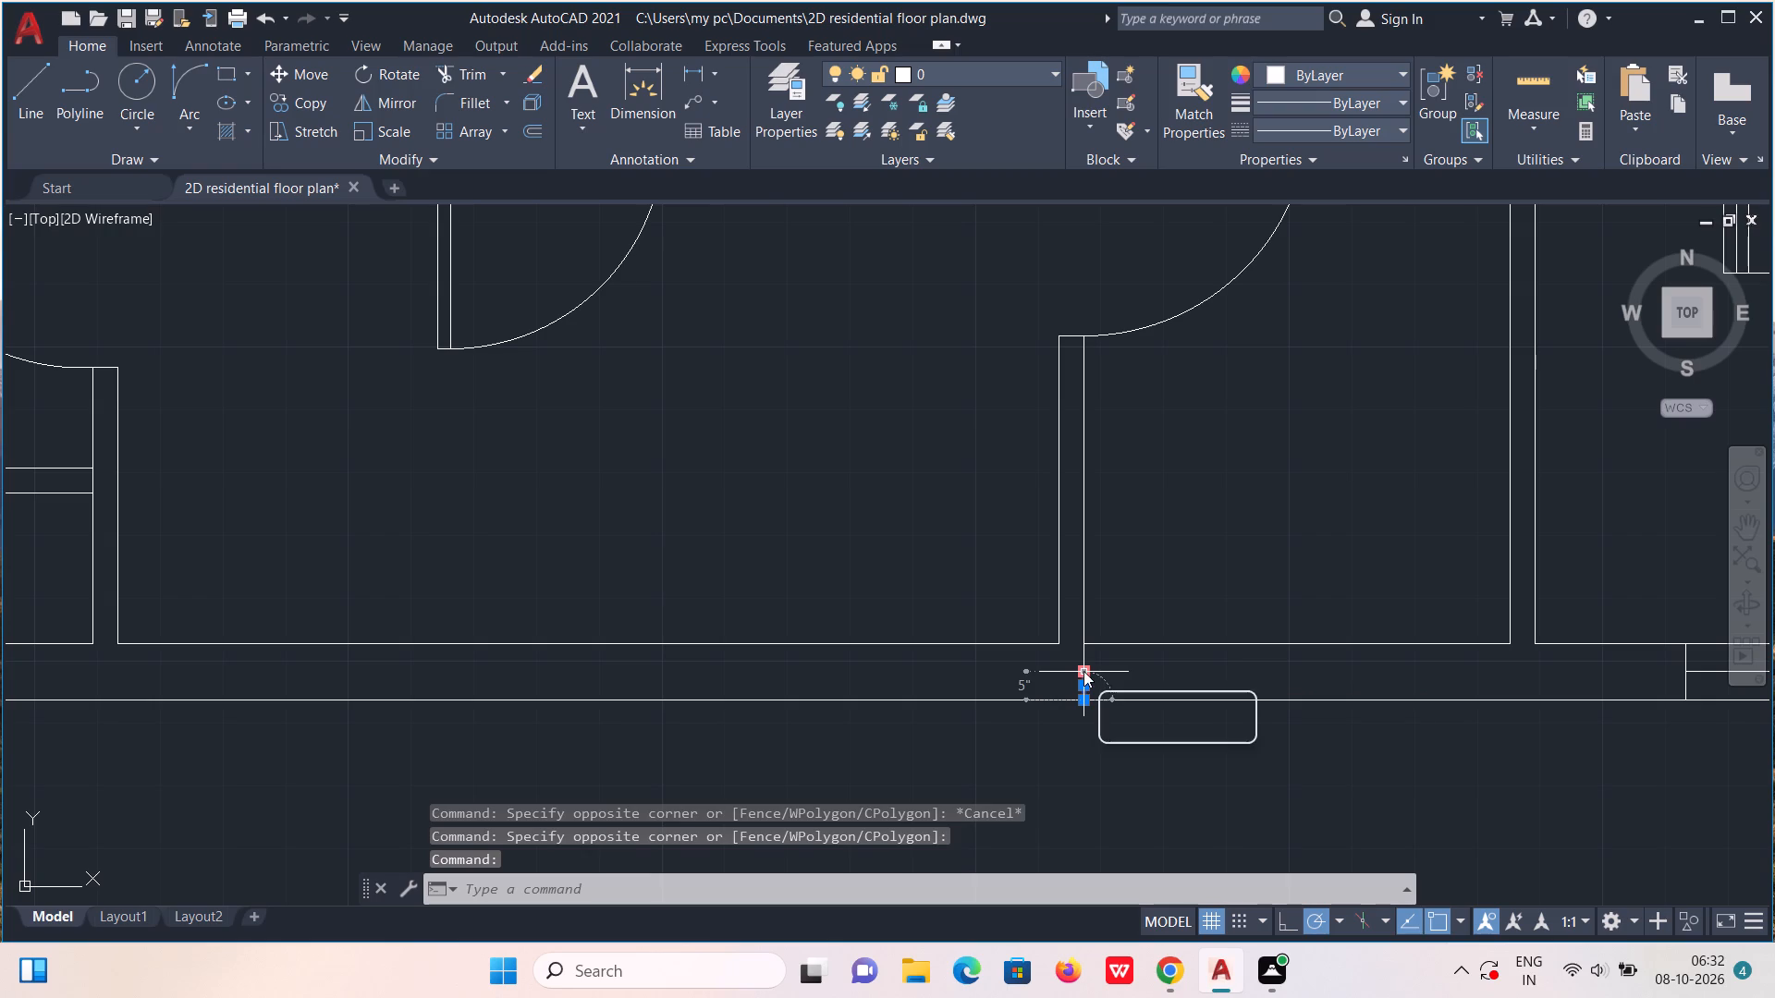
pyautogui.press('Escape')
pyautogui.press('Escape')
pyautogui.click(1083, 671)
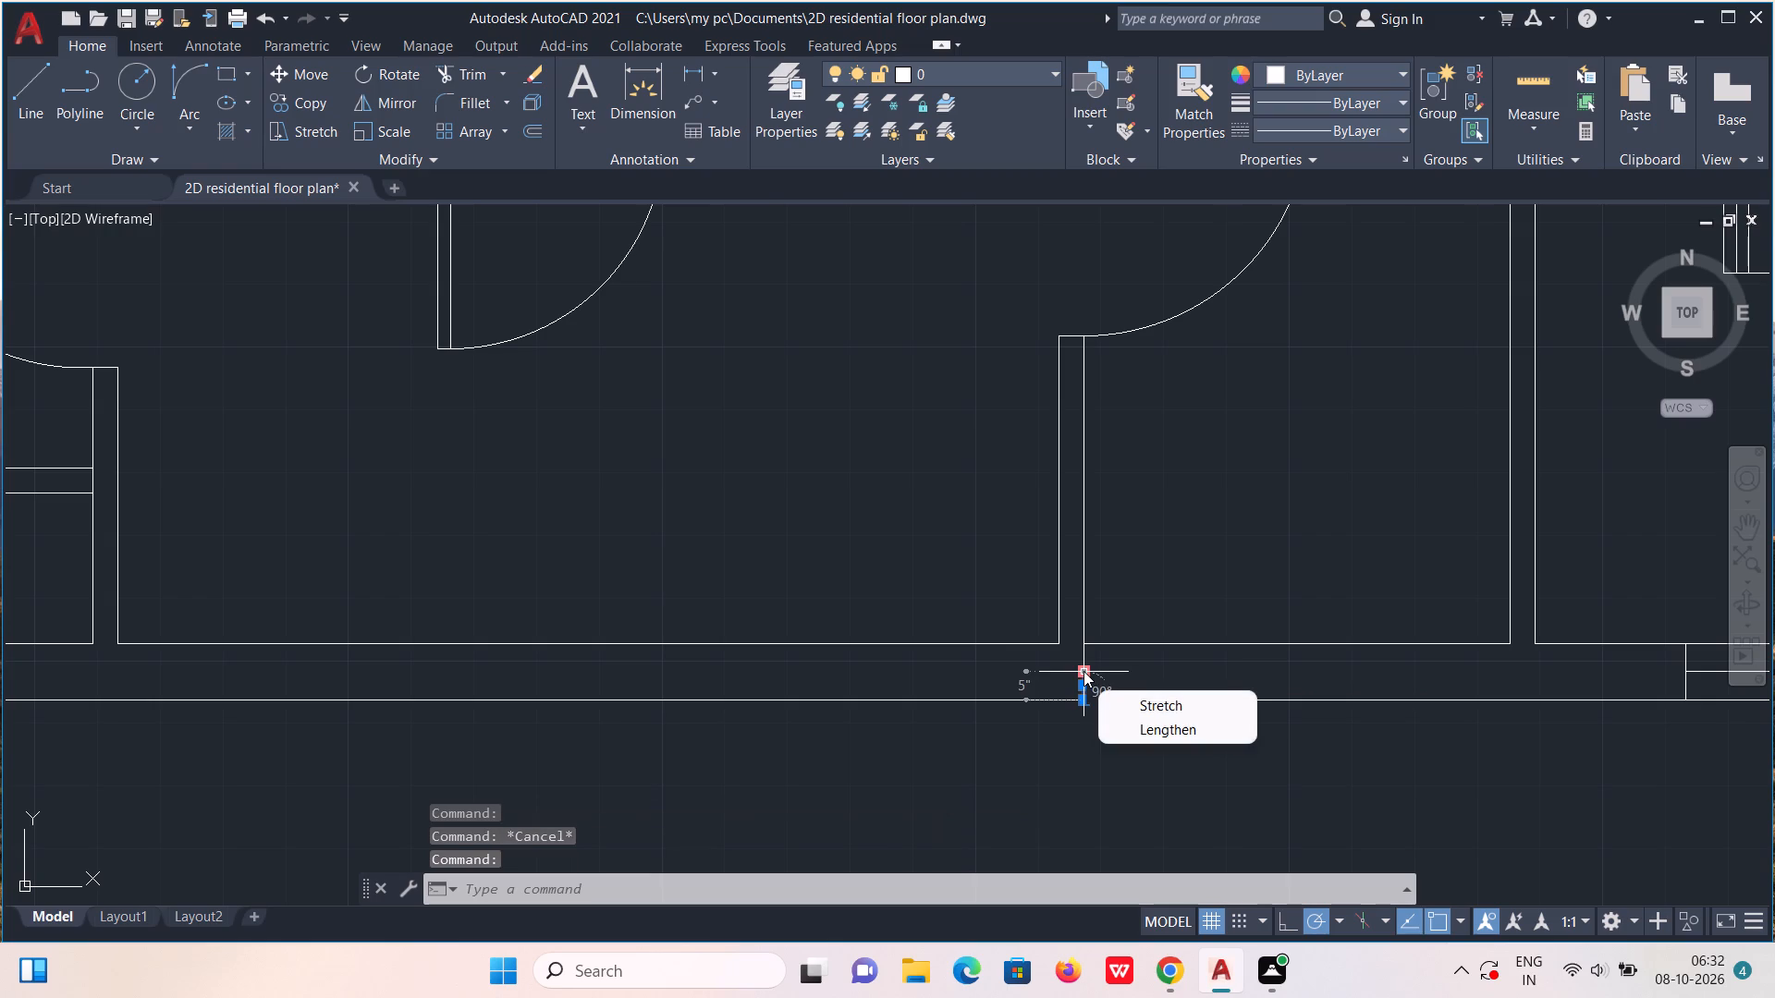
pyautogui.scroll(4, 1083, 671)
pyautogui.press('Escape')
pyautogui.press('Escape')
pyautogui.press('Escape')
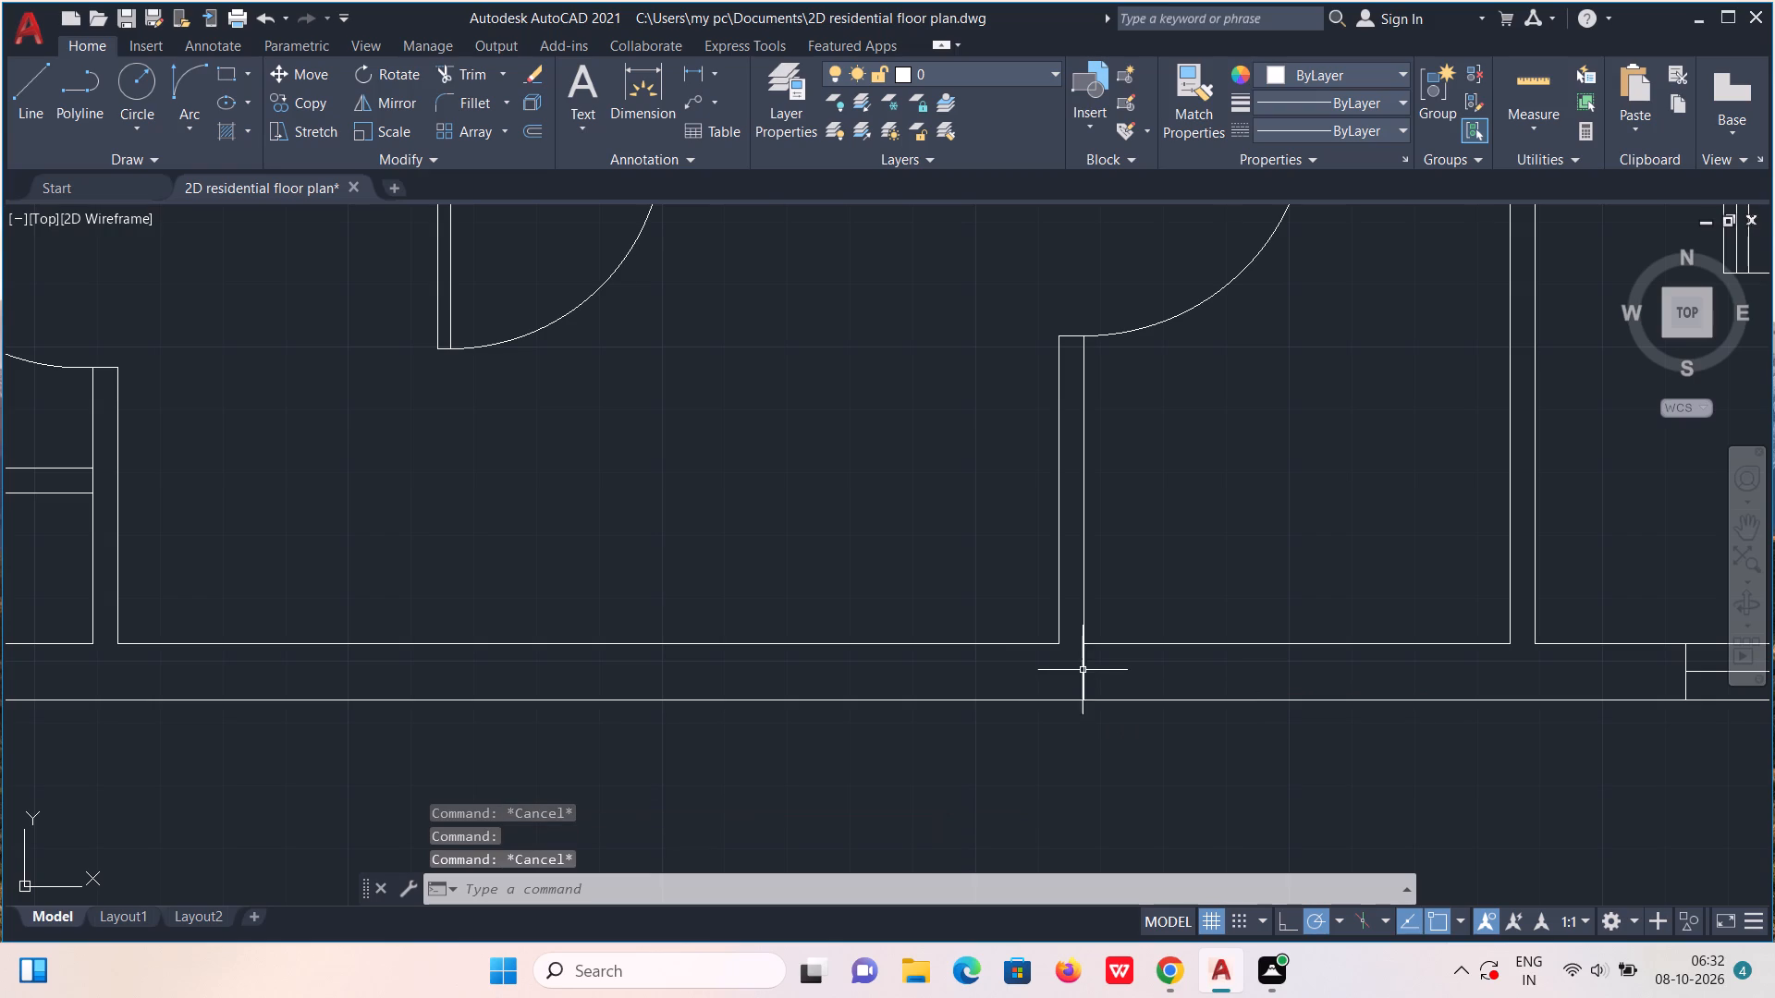
# Move the line across the bottom wall at the small room's inner left corner about 1'-9" to the right.
pyautogui.scroll(4, 1083, 670)
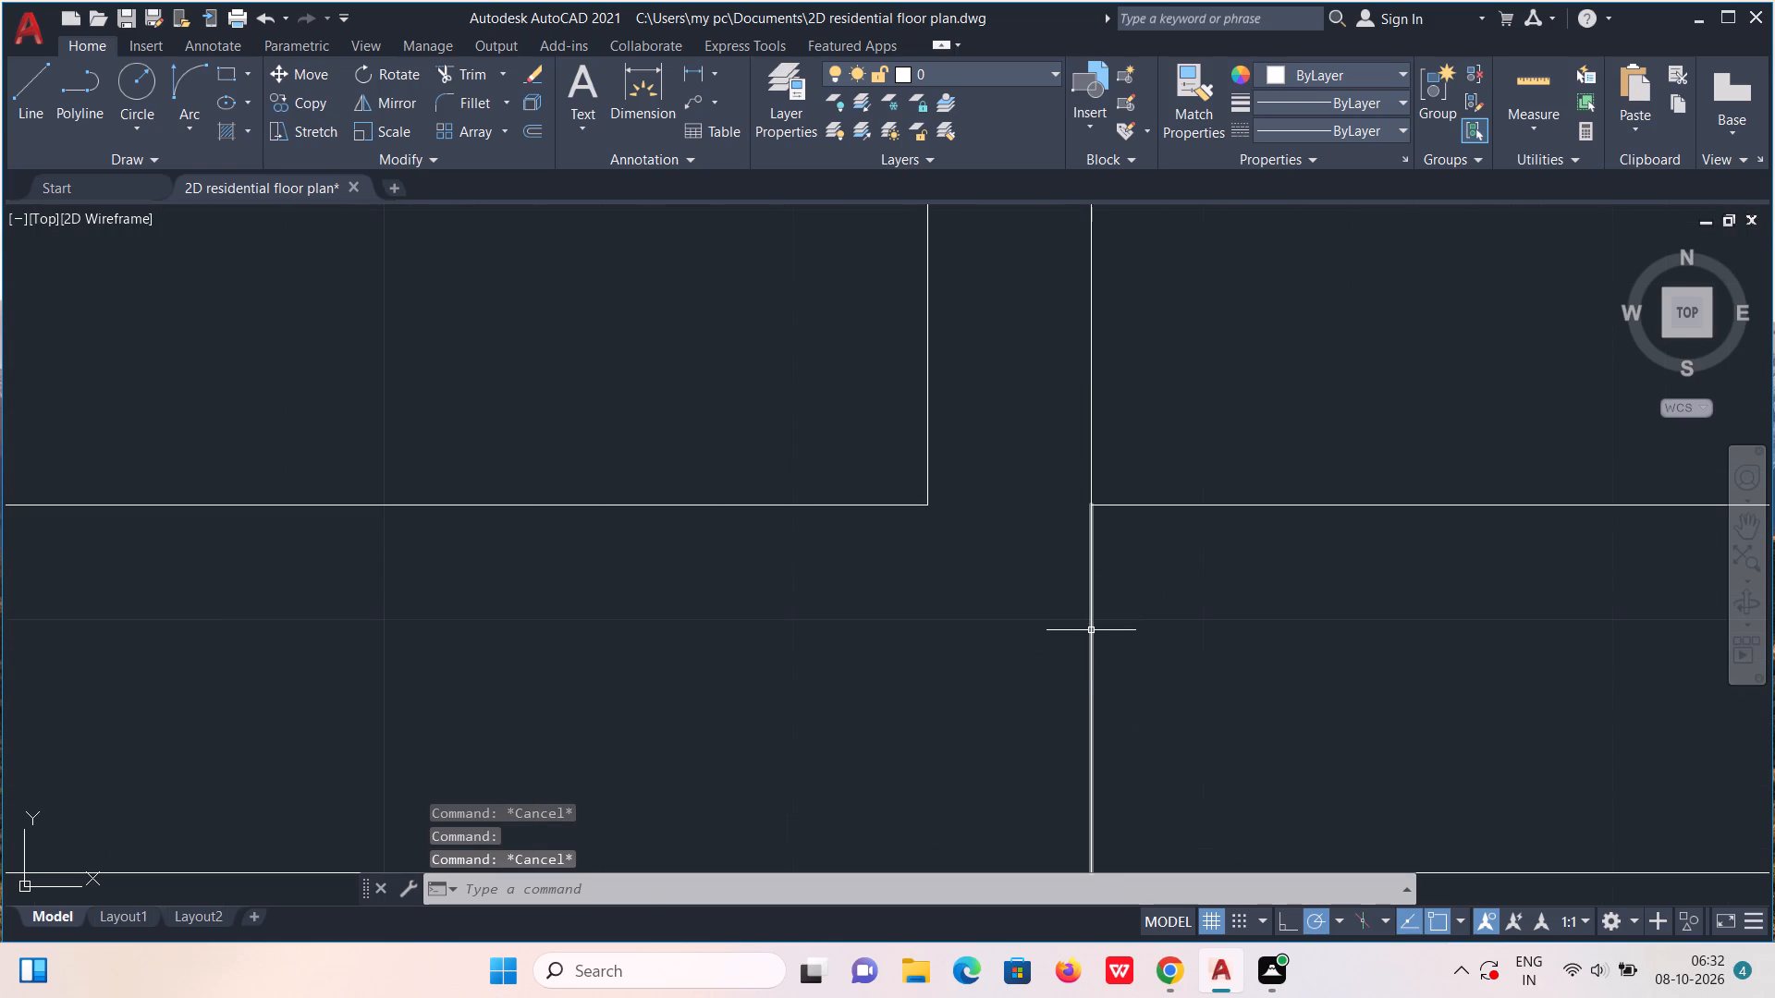
pyautogui.click(1091, 630)
pyautogui.press('m')
pyautogui.press('Return')
pyautogui.scroll(-3, 1091, 631)
pyautogui.click(1091, 643)
pyautogui.scroll(-2, 1132, 647)
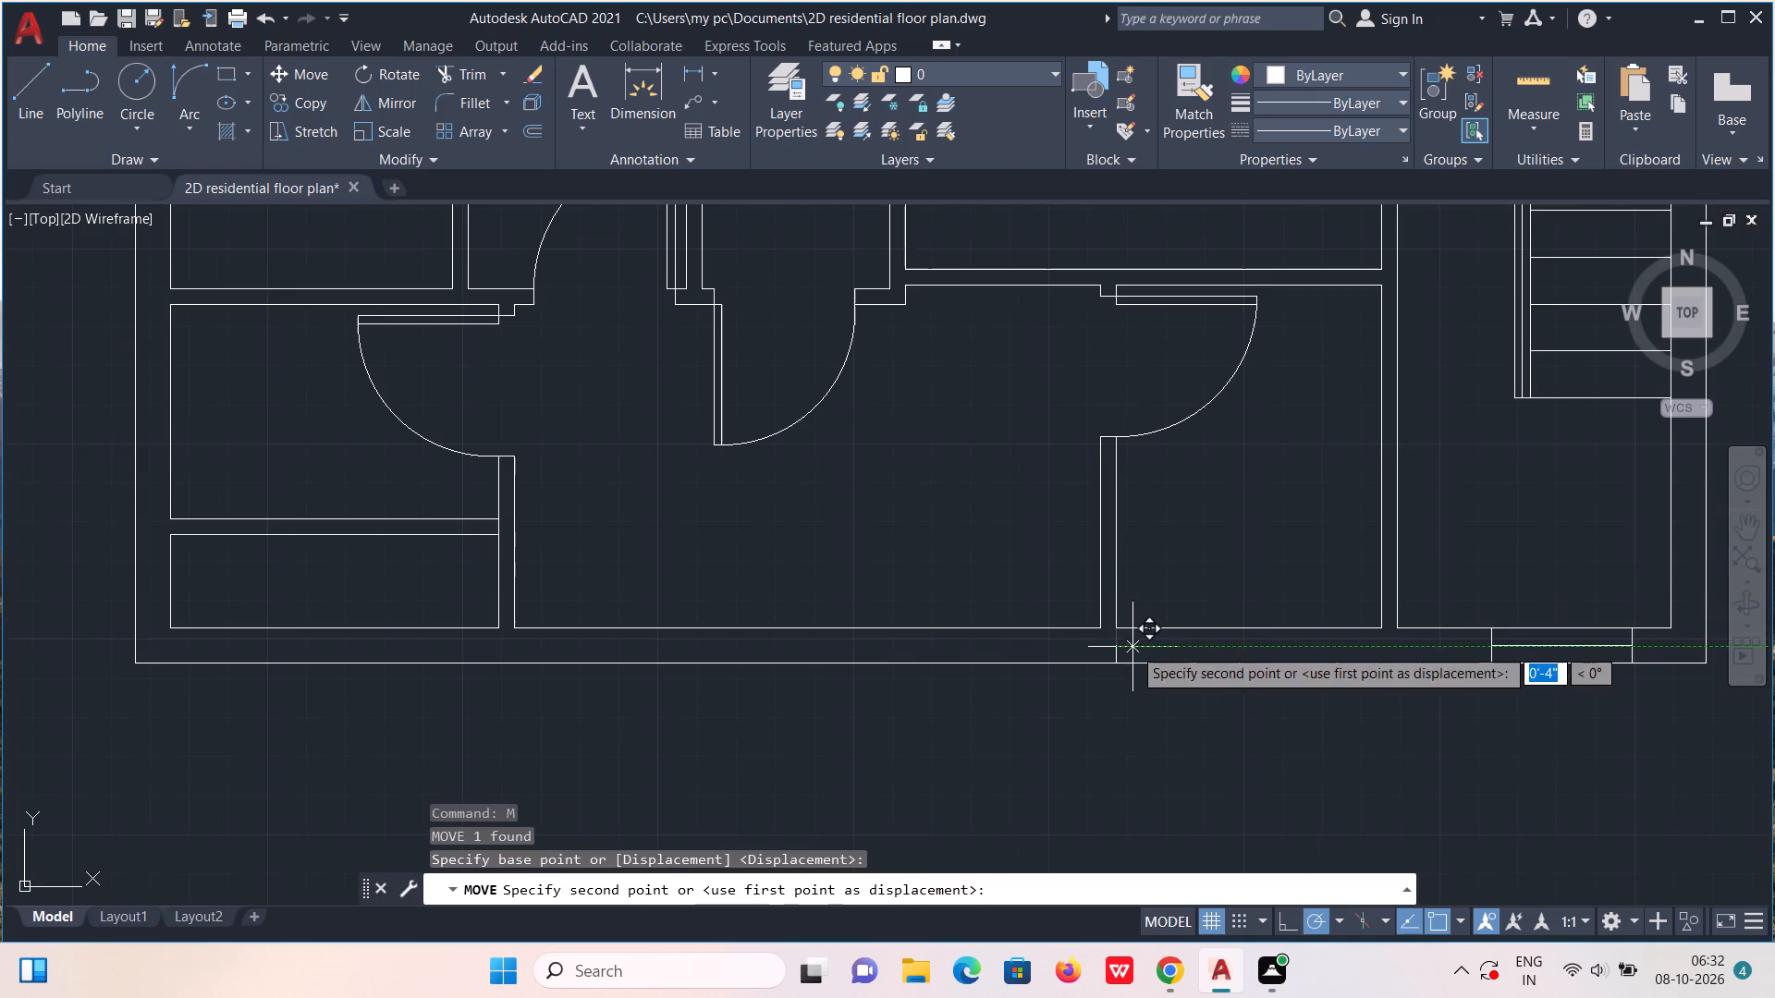
pyautogui.scroll(2, 1186, 648)
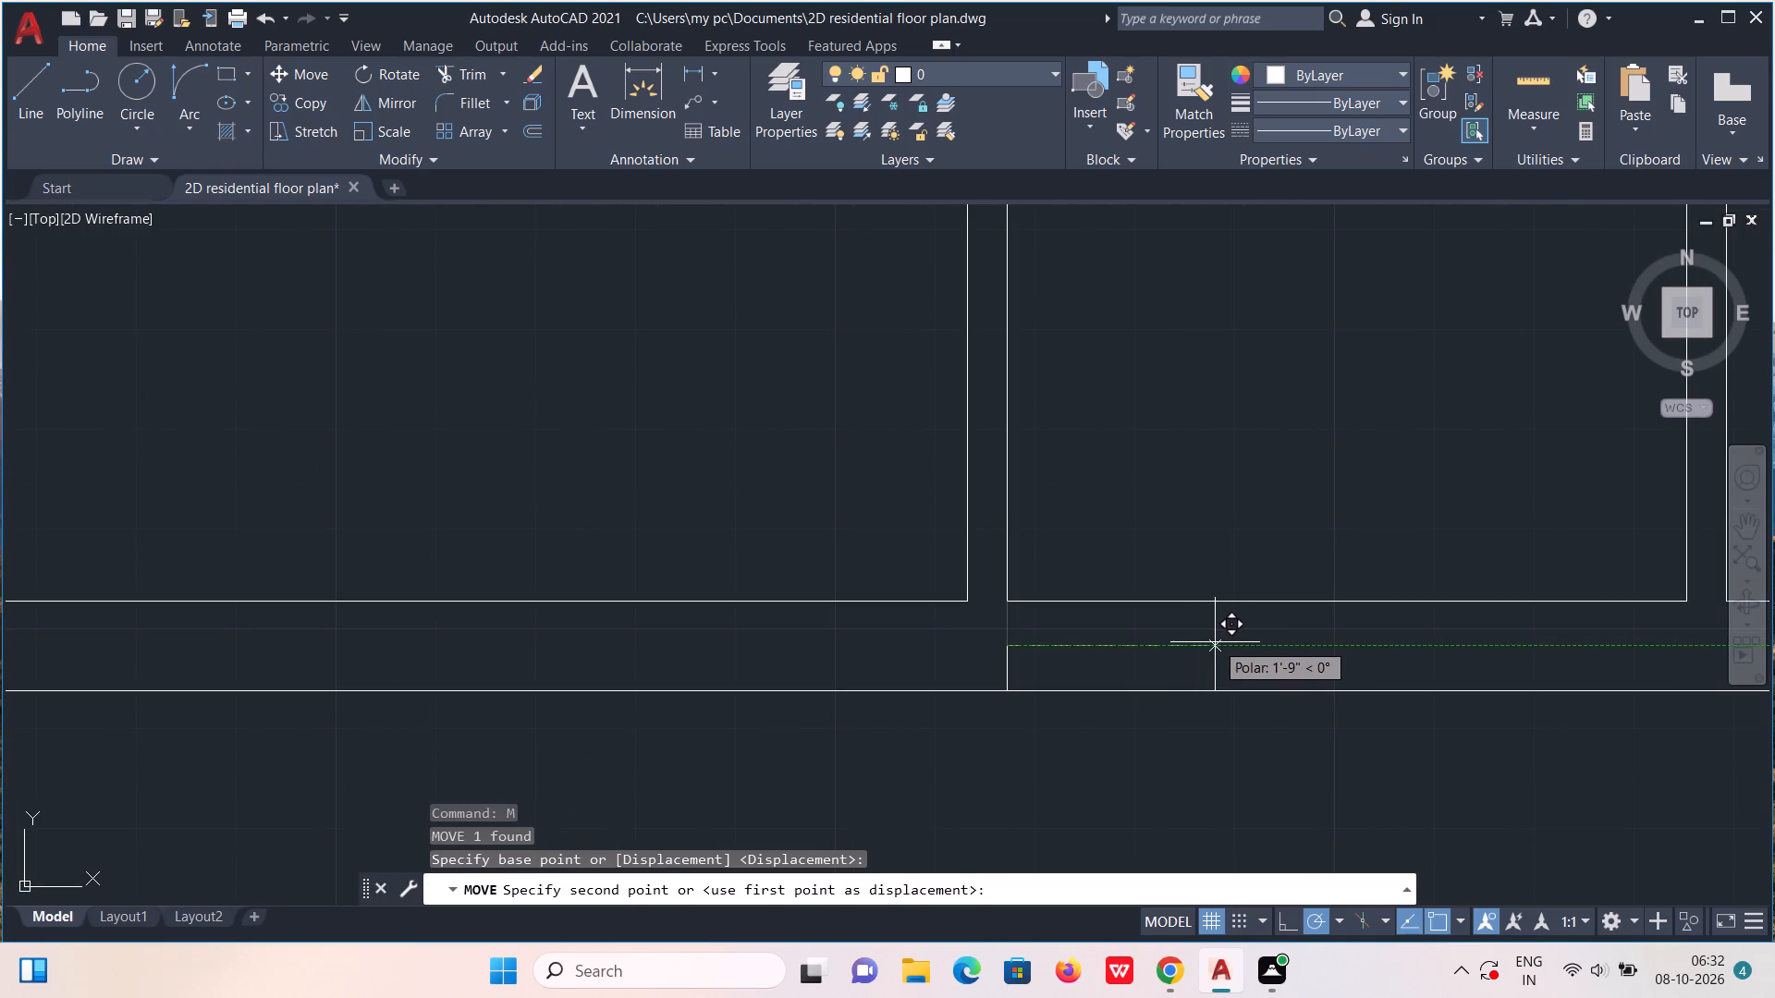
pyautogui.click(1214, 646)
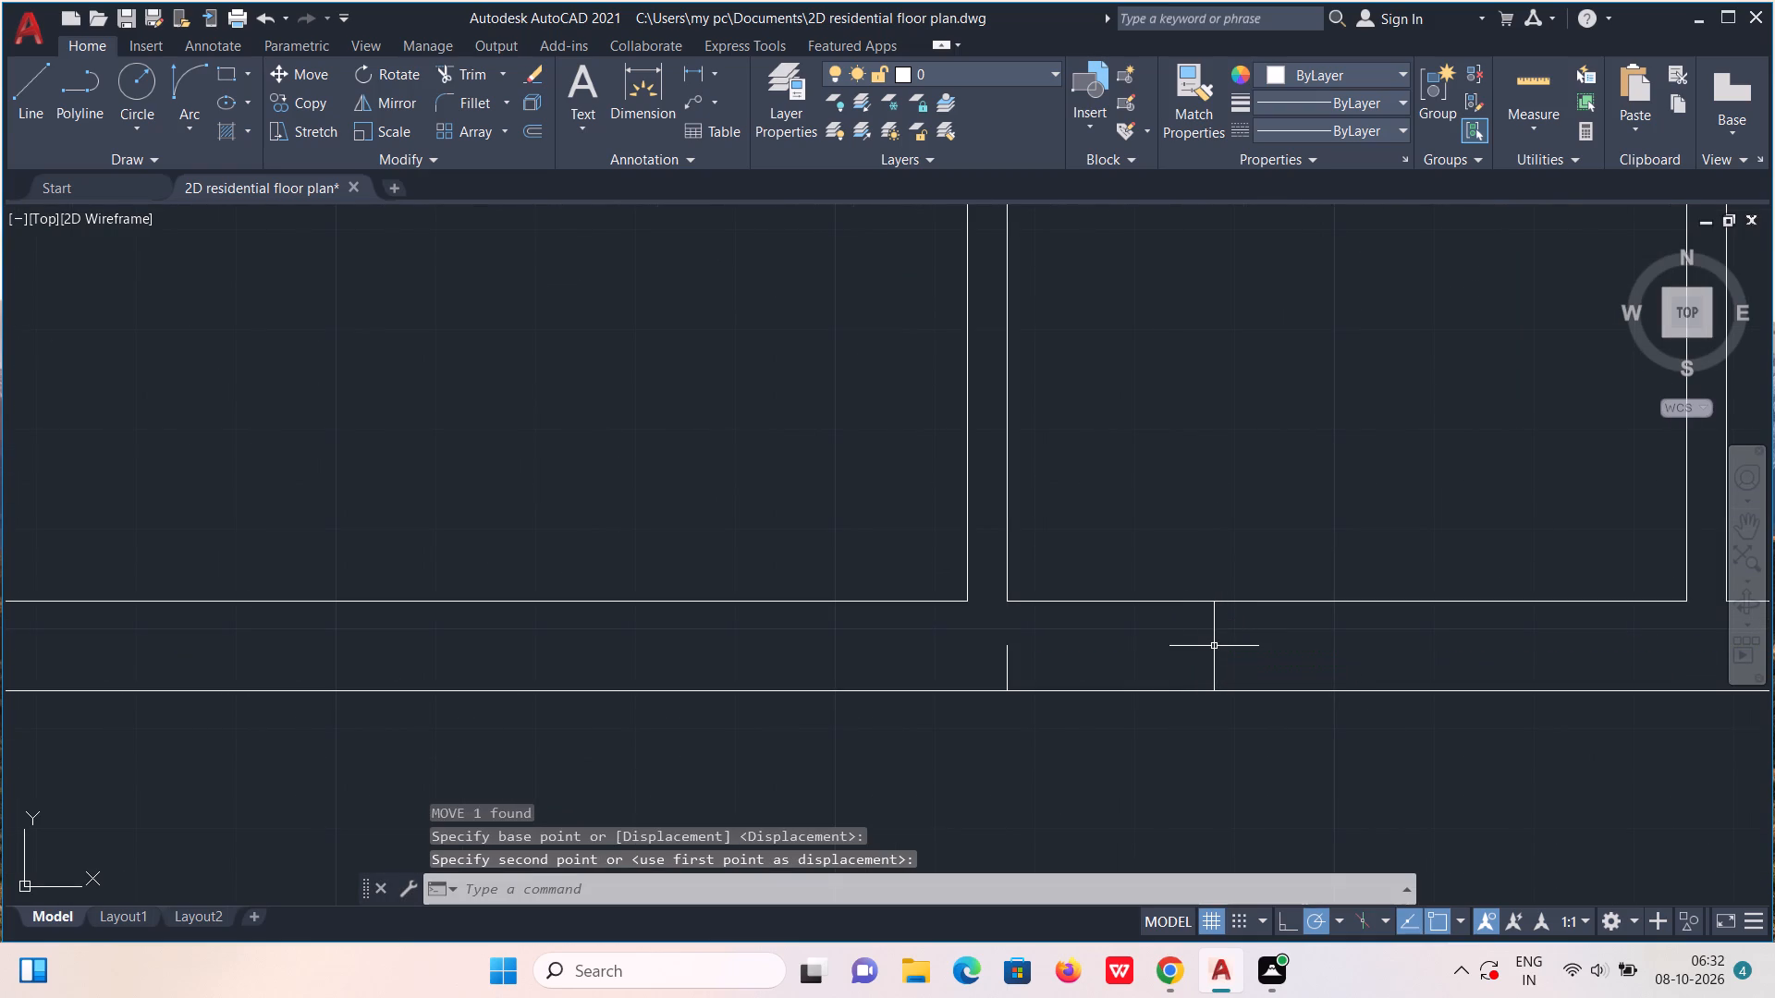
# Copy the small room's window jamb line to the right along the bottom wall as the window's second jamb.
pyautogui.click(1214, 646)
pyautogui.write('co')
pyautogui.press('Return')
pyautogui.click(1211, 645)
pyautogui.scroll(-1, 1491, 639)
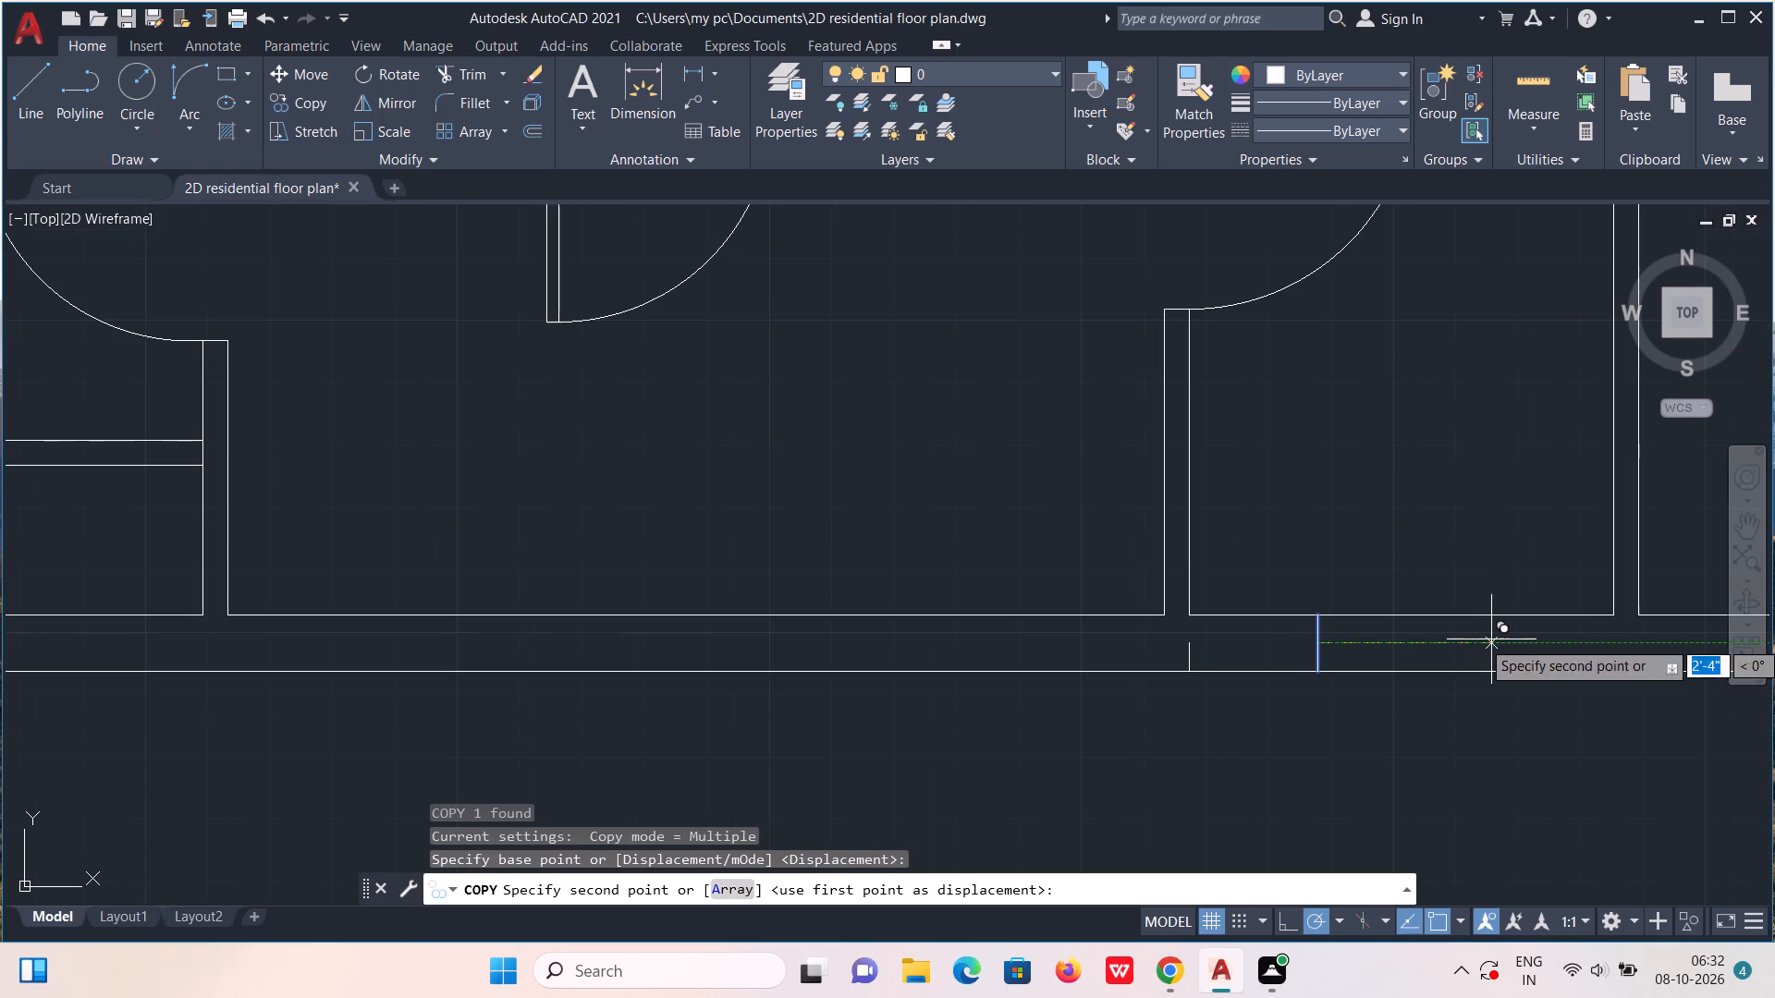
pyautogui.click(1509, 641)
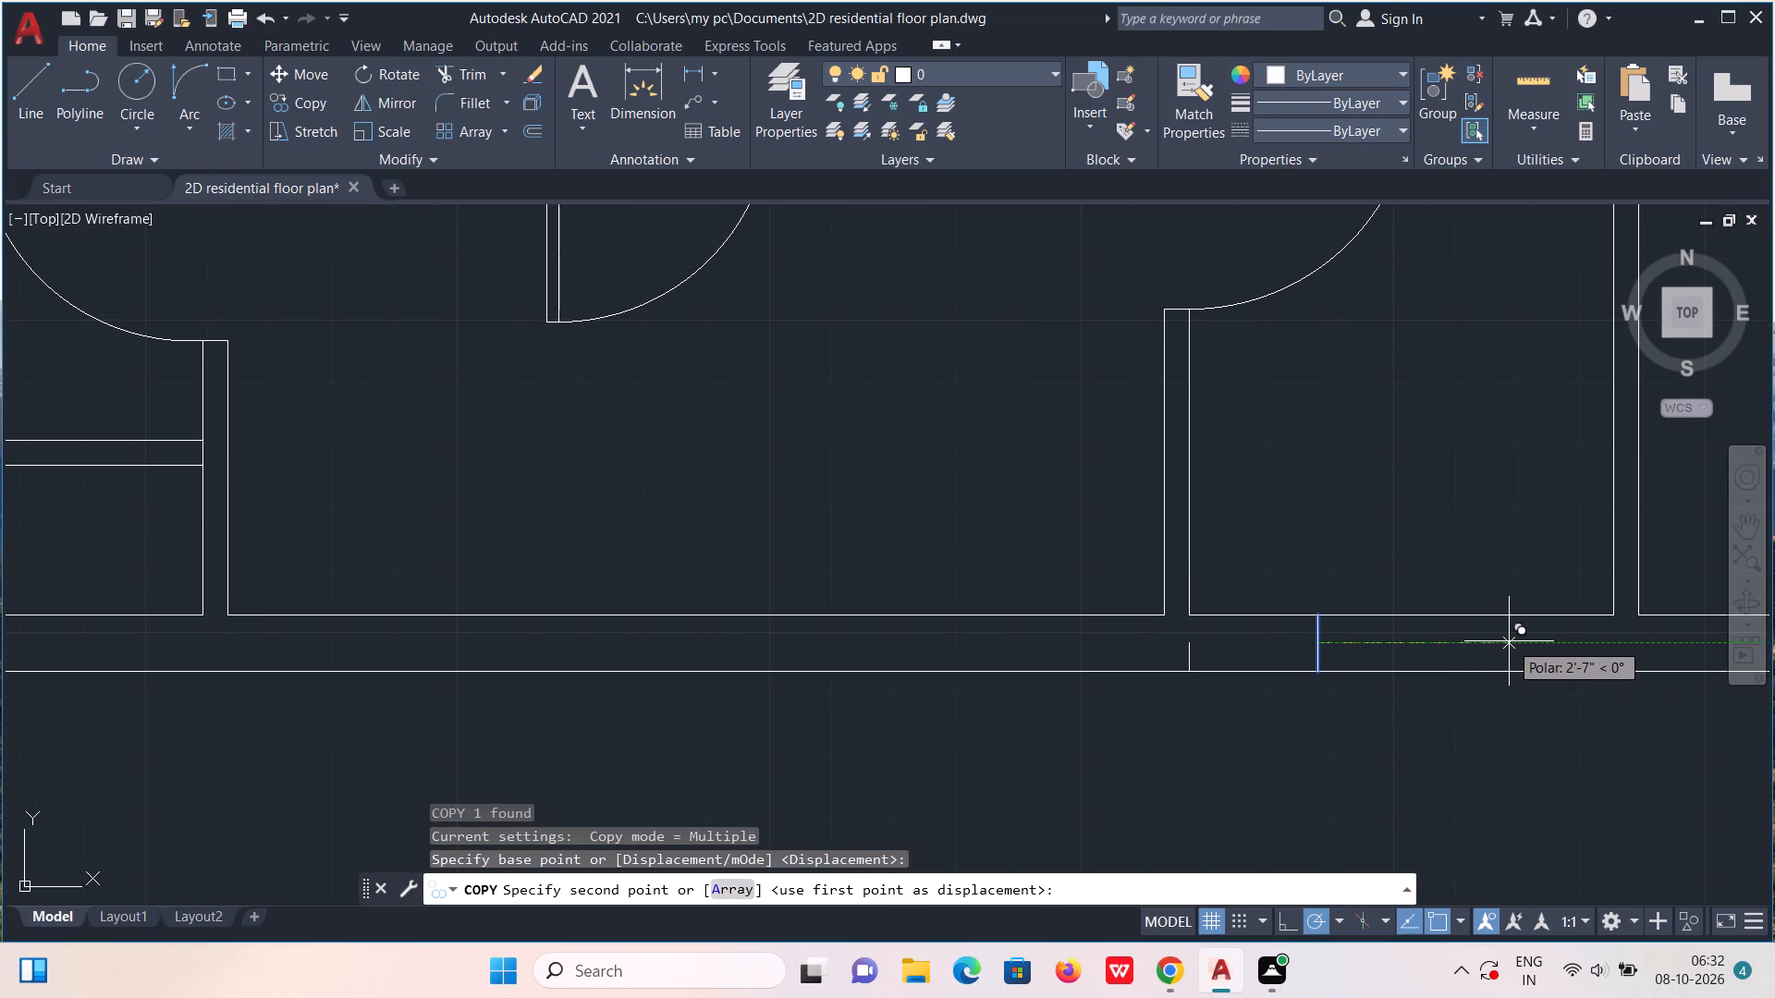
# Trim away the leftover short line in the bottom wall at the small room's inner left corner.
pyautogui.click(488, 73)
pyautogui.scroll(2, 1142, 675)
pyautogui.moveTo(1227, 632); pyautogui.dragTo(1283, 632)
pyautogui.scroll(-4, 1285, 621)
pyautogui.press('Escape')
# Draw the window centre line between the midpoints of the small room's two jamb lines in the bottom wall.
pyautogui.press('l')
pyautogui.press('Return')
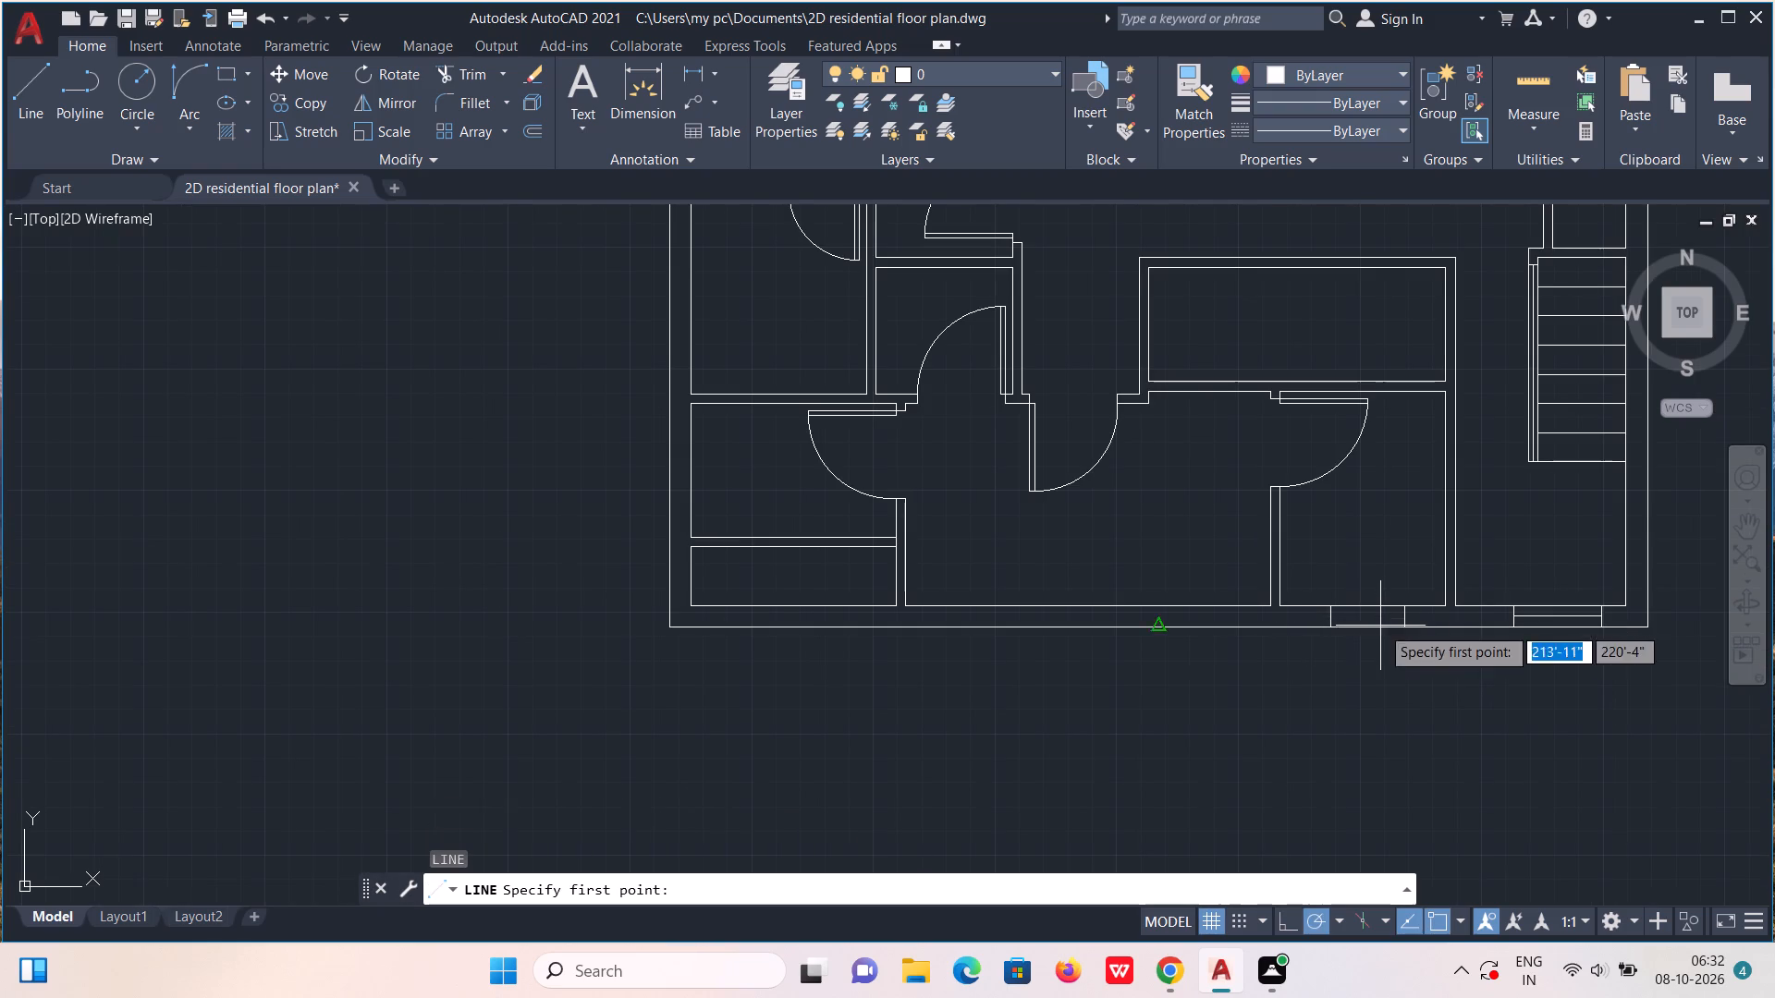
pyautogui.scroll(4, 1380, 627)
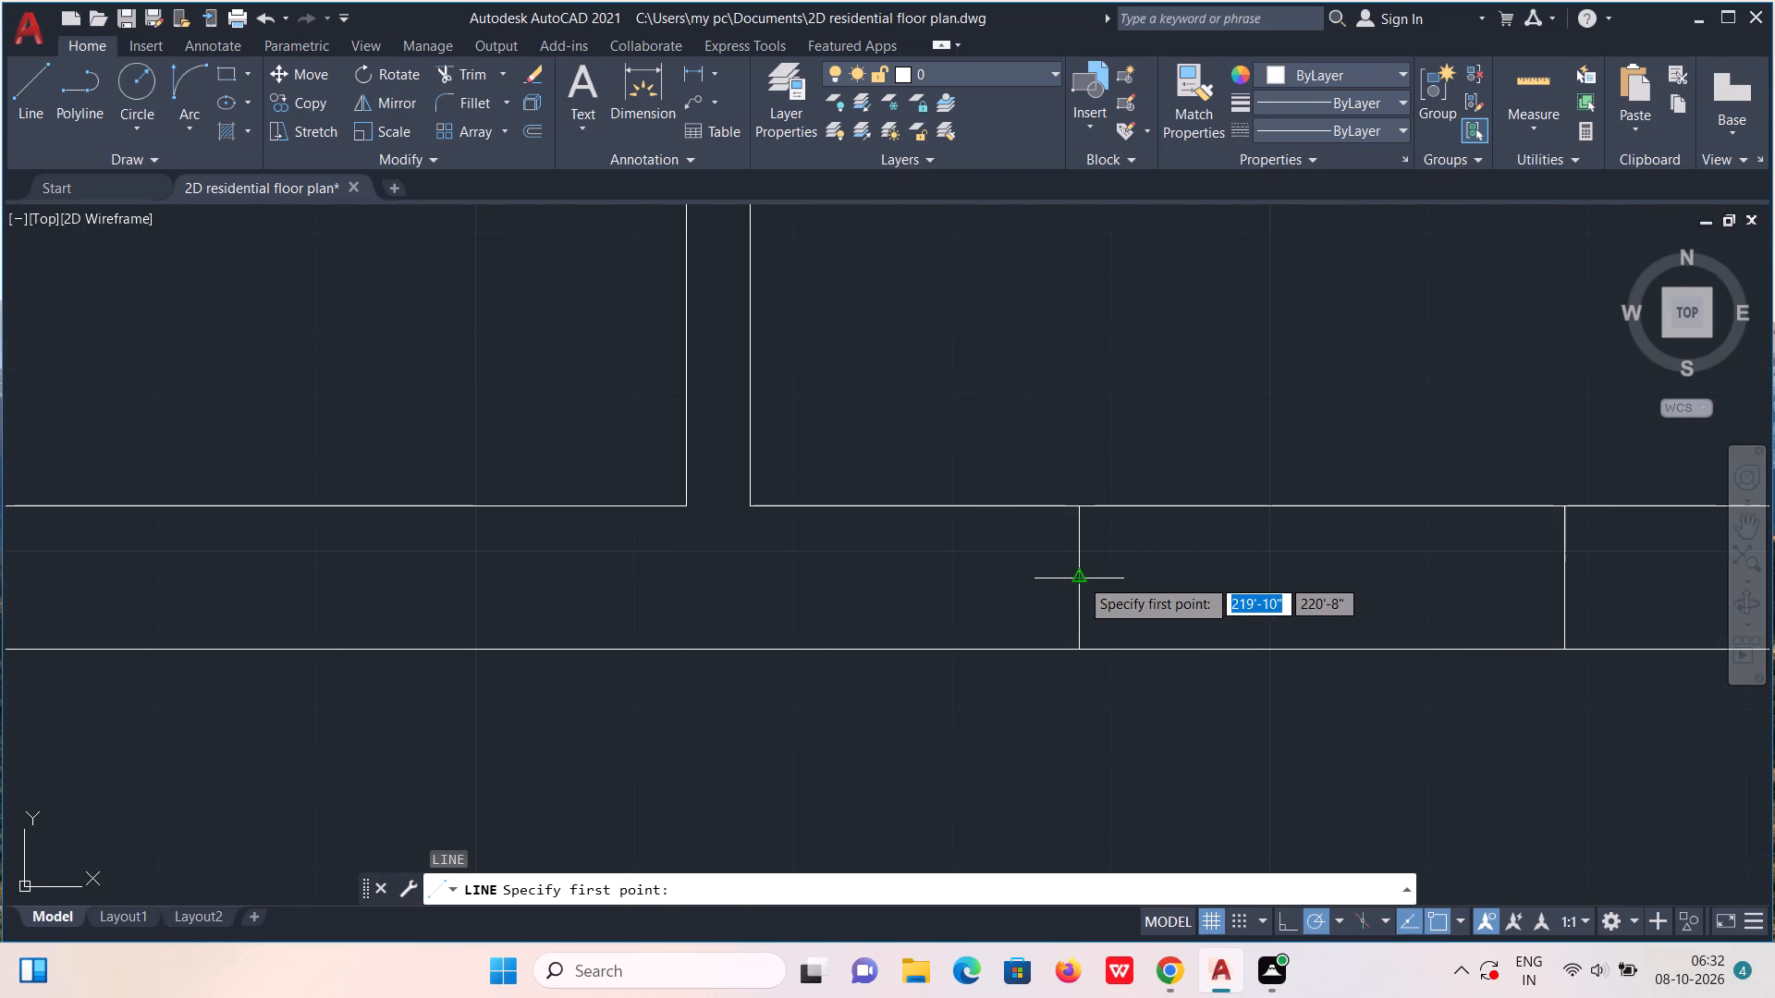
pyautogui.click(1081, 578)
pyautogui.click(1571, 579)
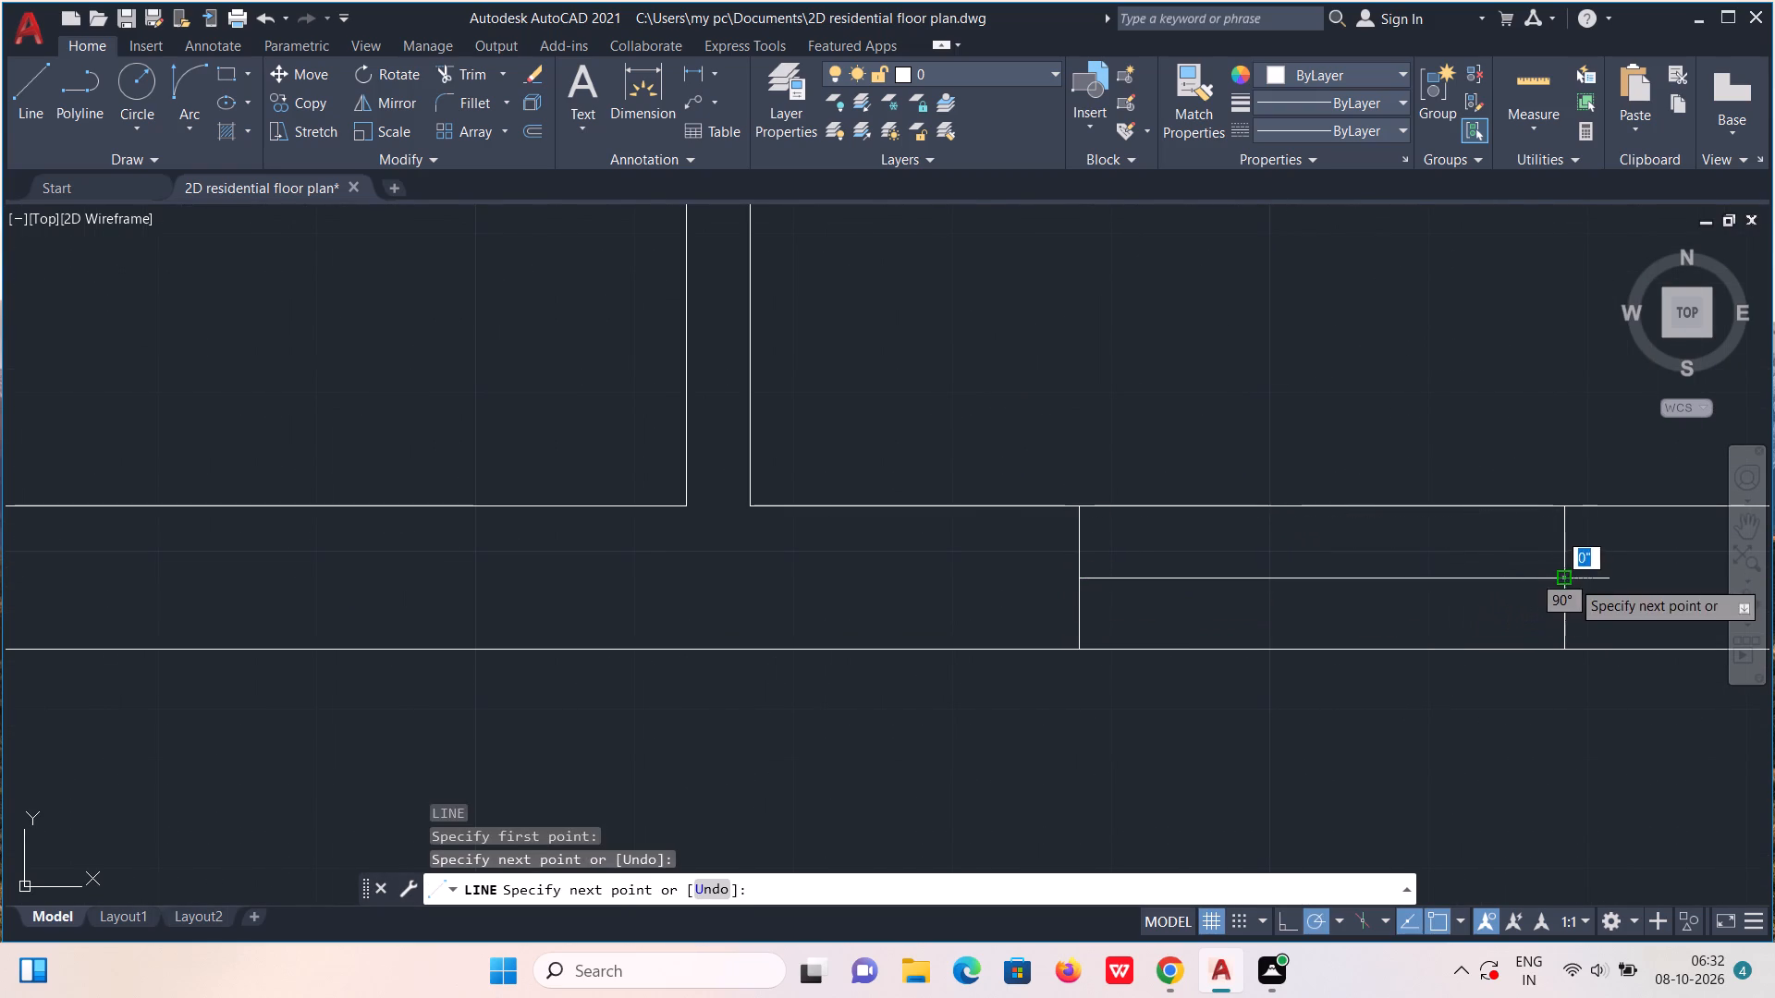
pyautogui.press('Escape')
# Draw a line across the bottom wall at the inner right corner of the narrow room in the plan's bottom-left corner.
pyautogui.scroll(-3, 1570, 577)
pyautogui.moveTo(1034, 608); pyautogui.dragTo(1286, 664, button='middle')
pyautogui.scroll(-1, 1046, 688)
pyautogui.scroll(1, 1286, 664)
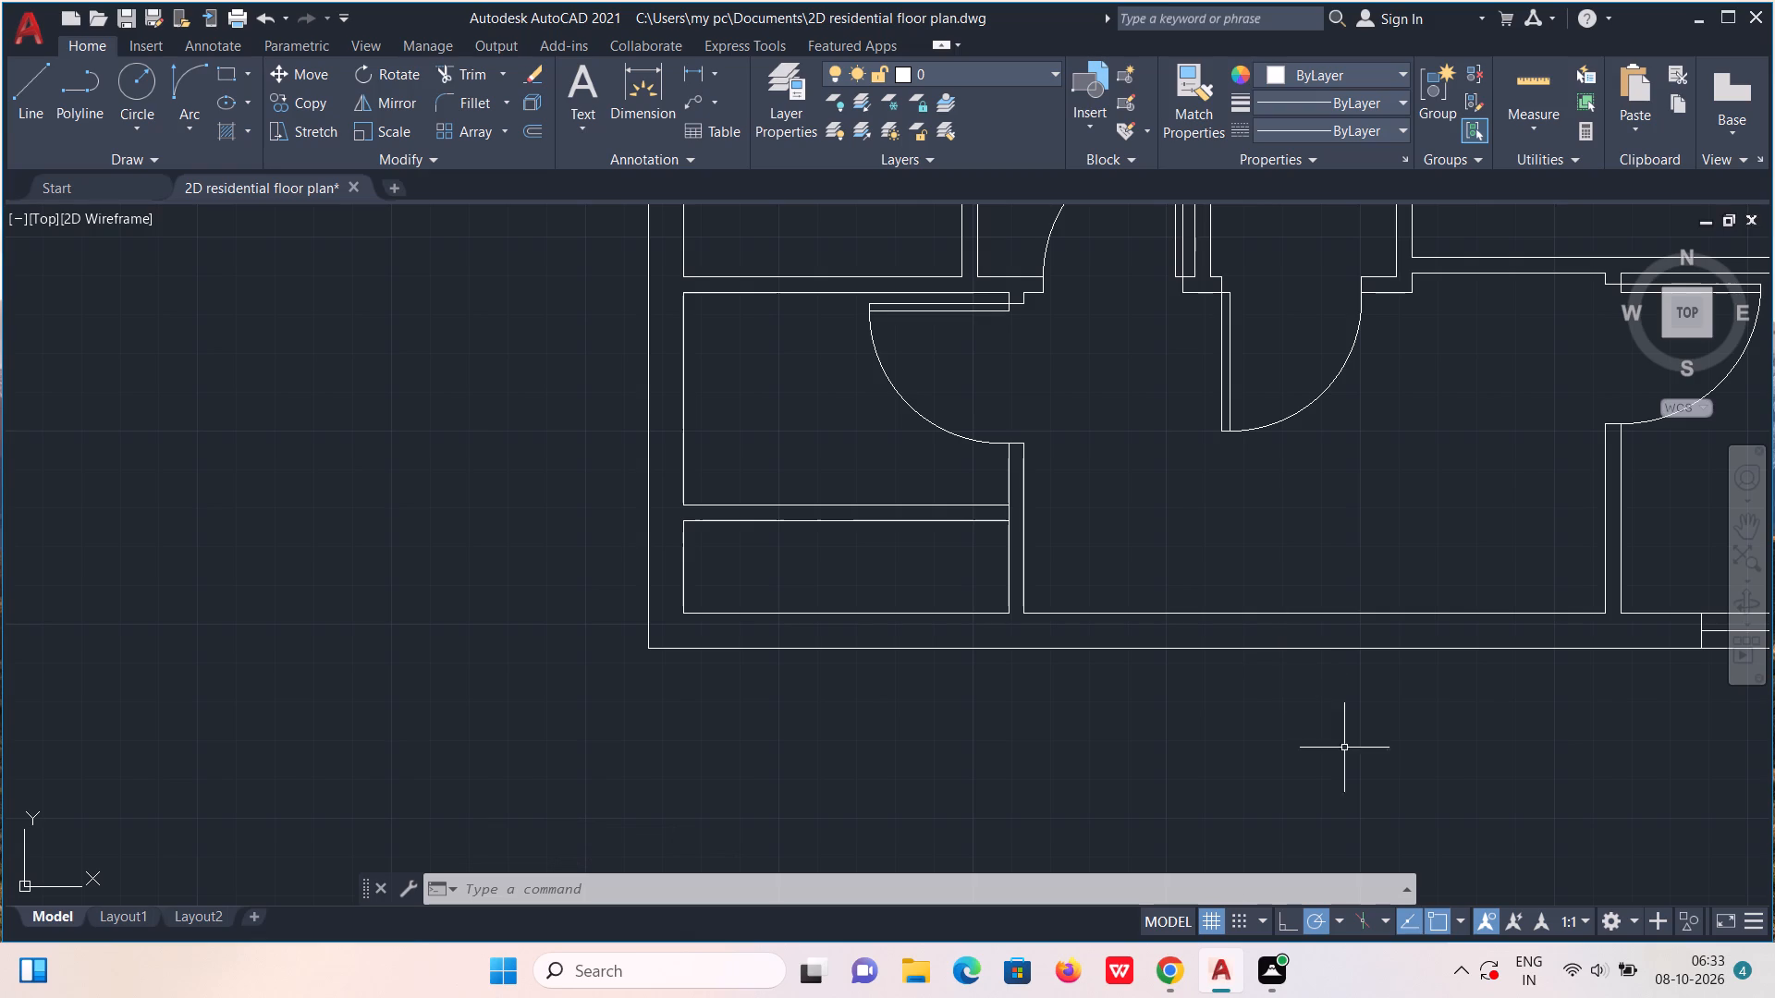
pyautogui.scroll(-3, 1358, 752)
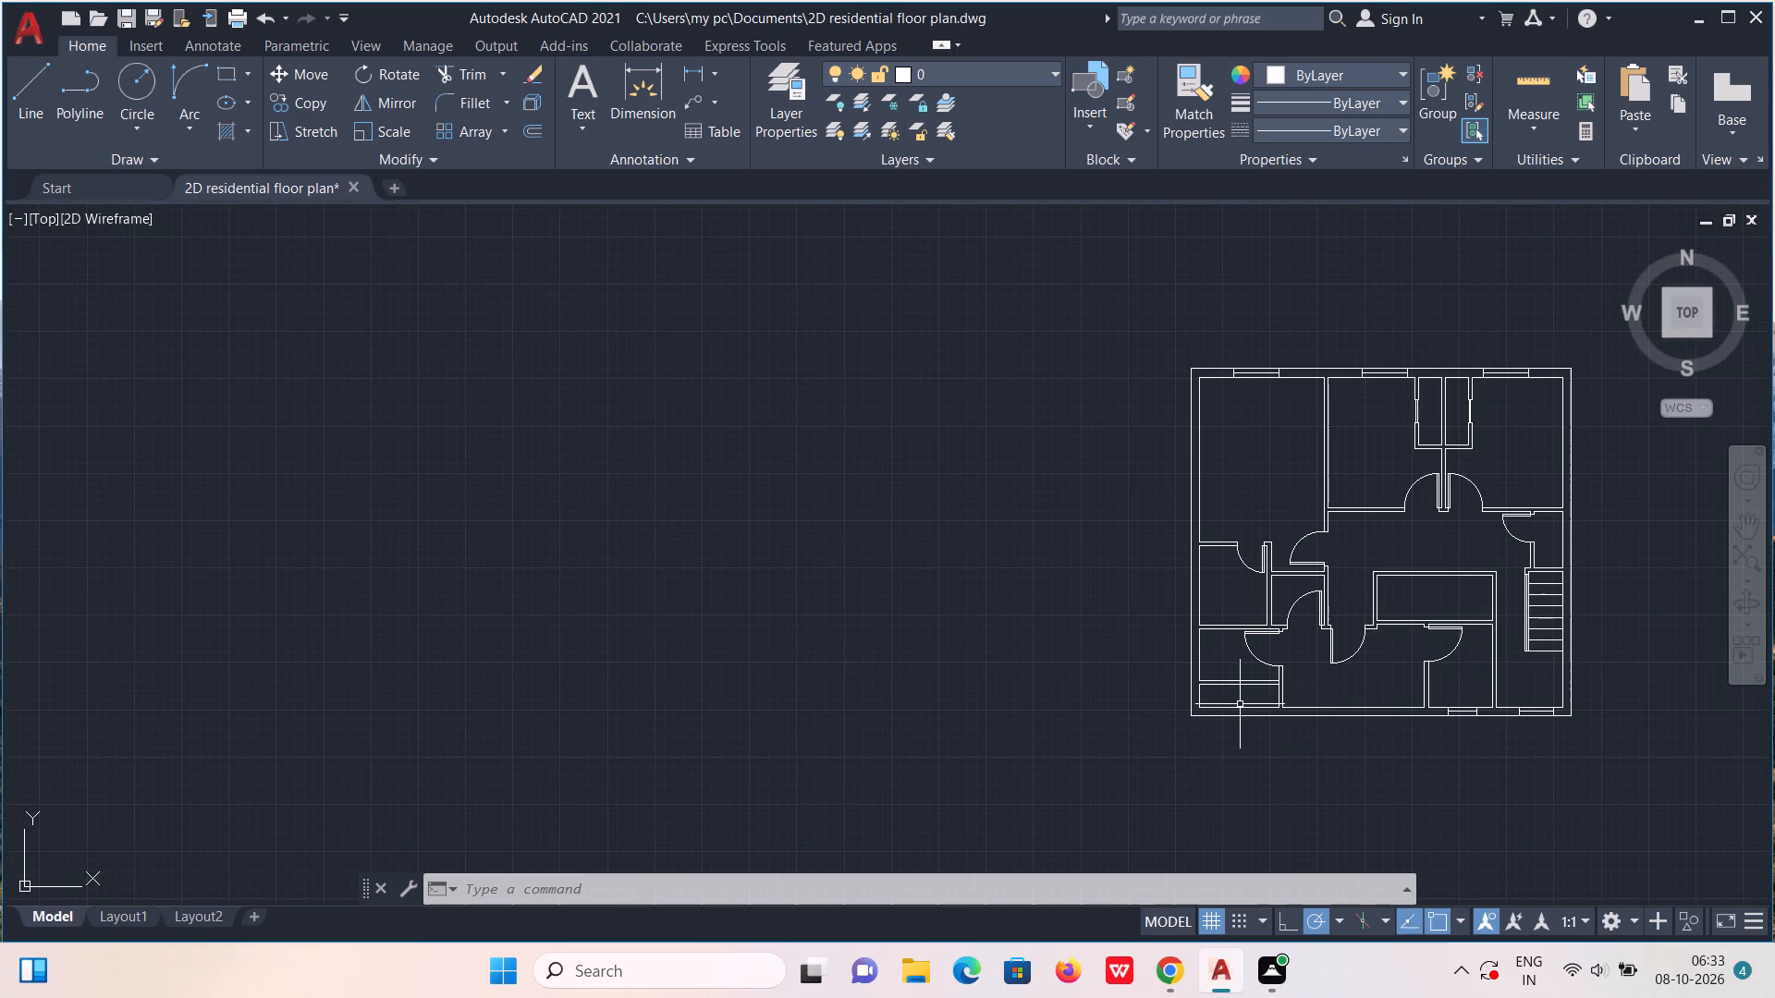
pyautogui.scroll(4, 1244, 717)
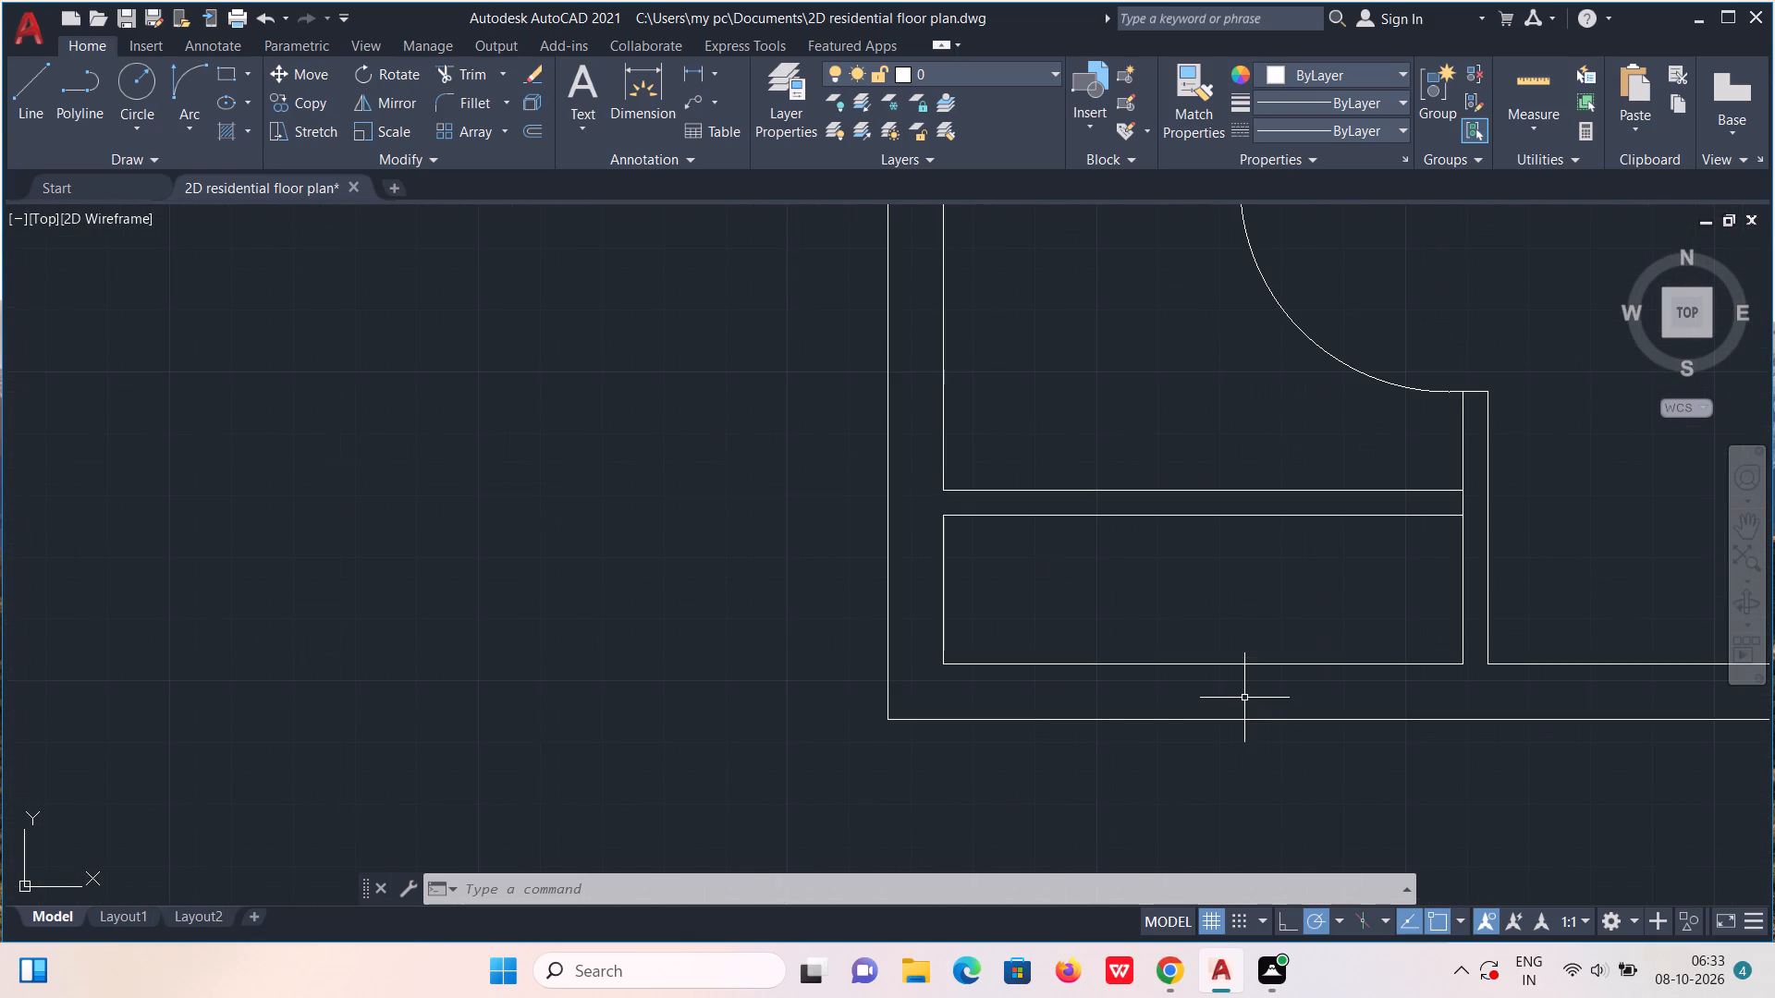
pyautogui.press('l')
pyautogui.press('Return')
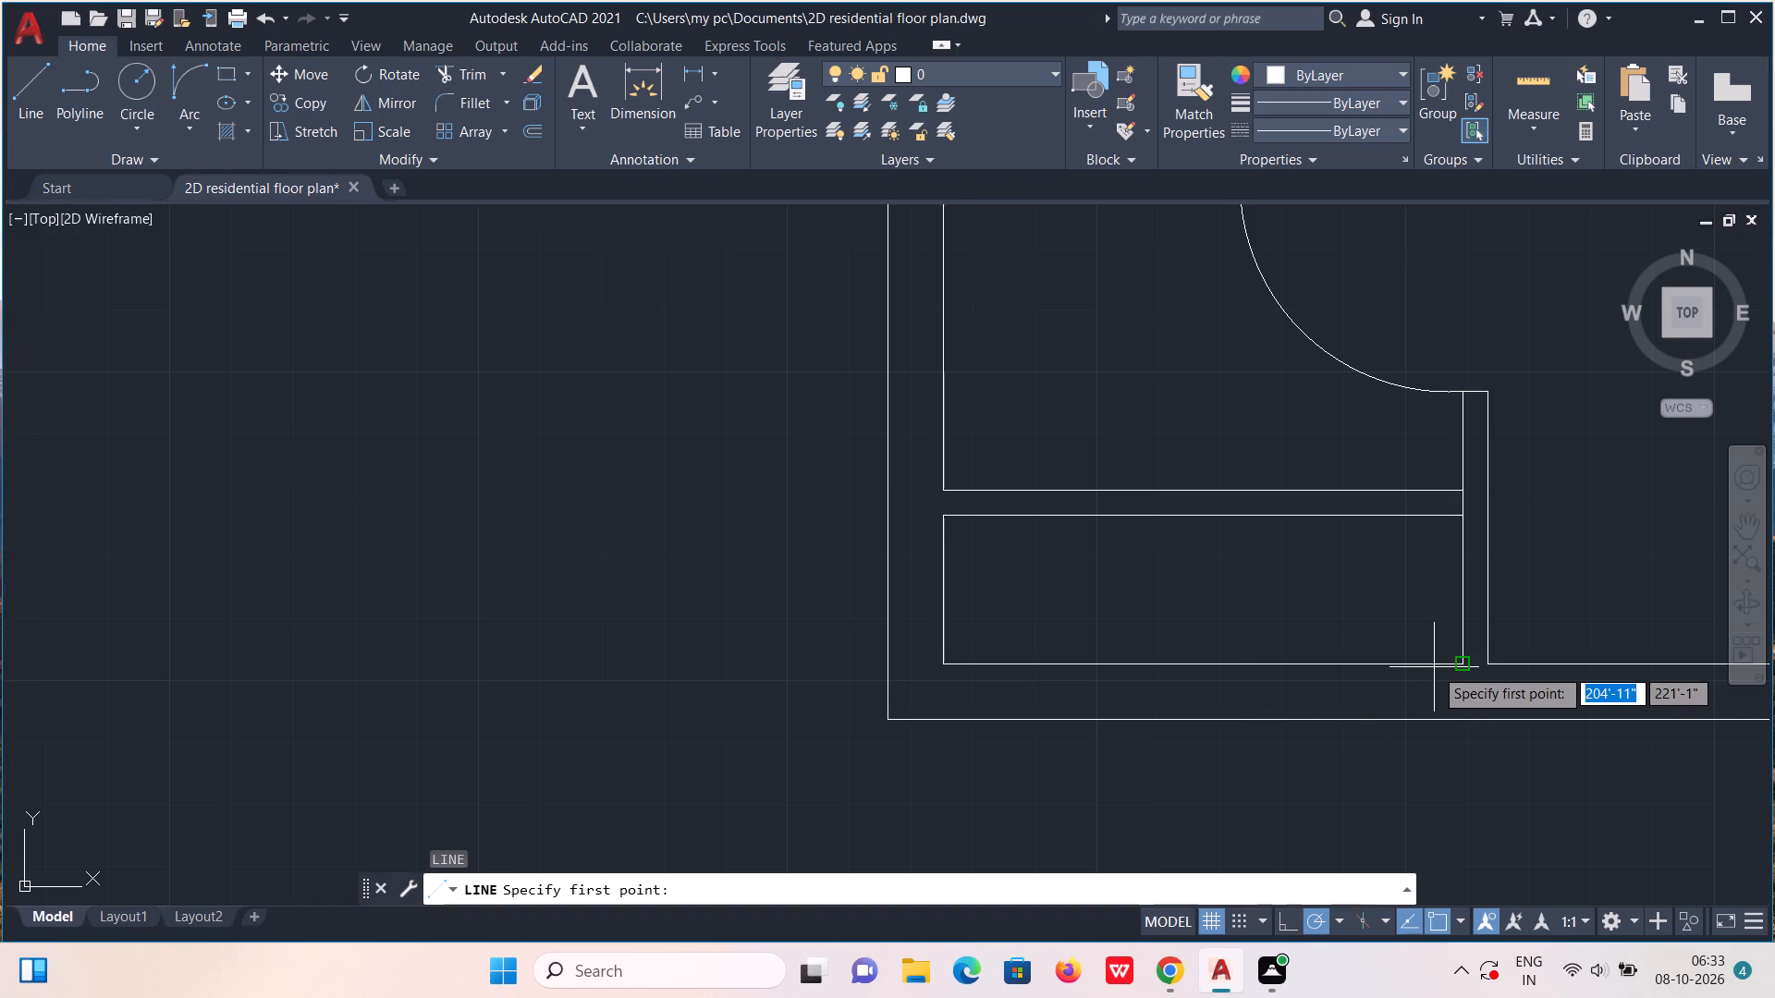
pyautogui.click(1463, 664)
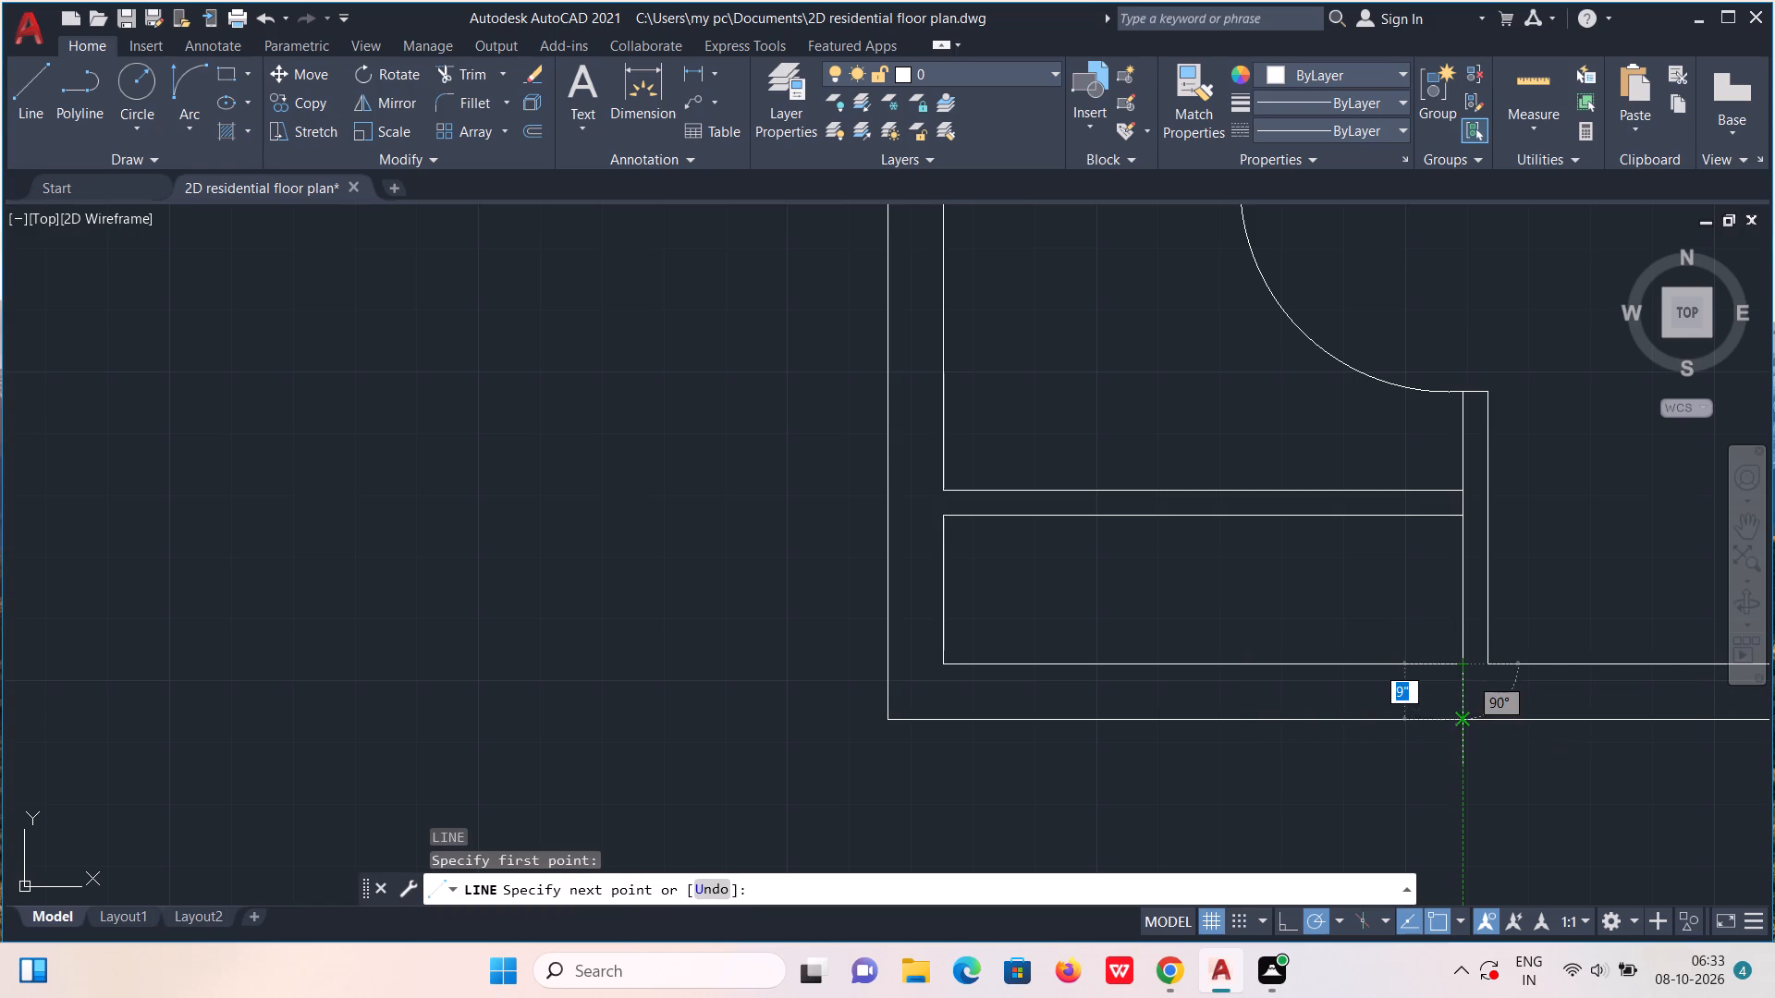
pyautogui.click(1461, 721)
pyautogui.press('Escape')
# Move the new line across the bottom wall to the left, away from the narrow room's right corner.
pyautogui.click(1464, 700)
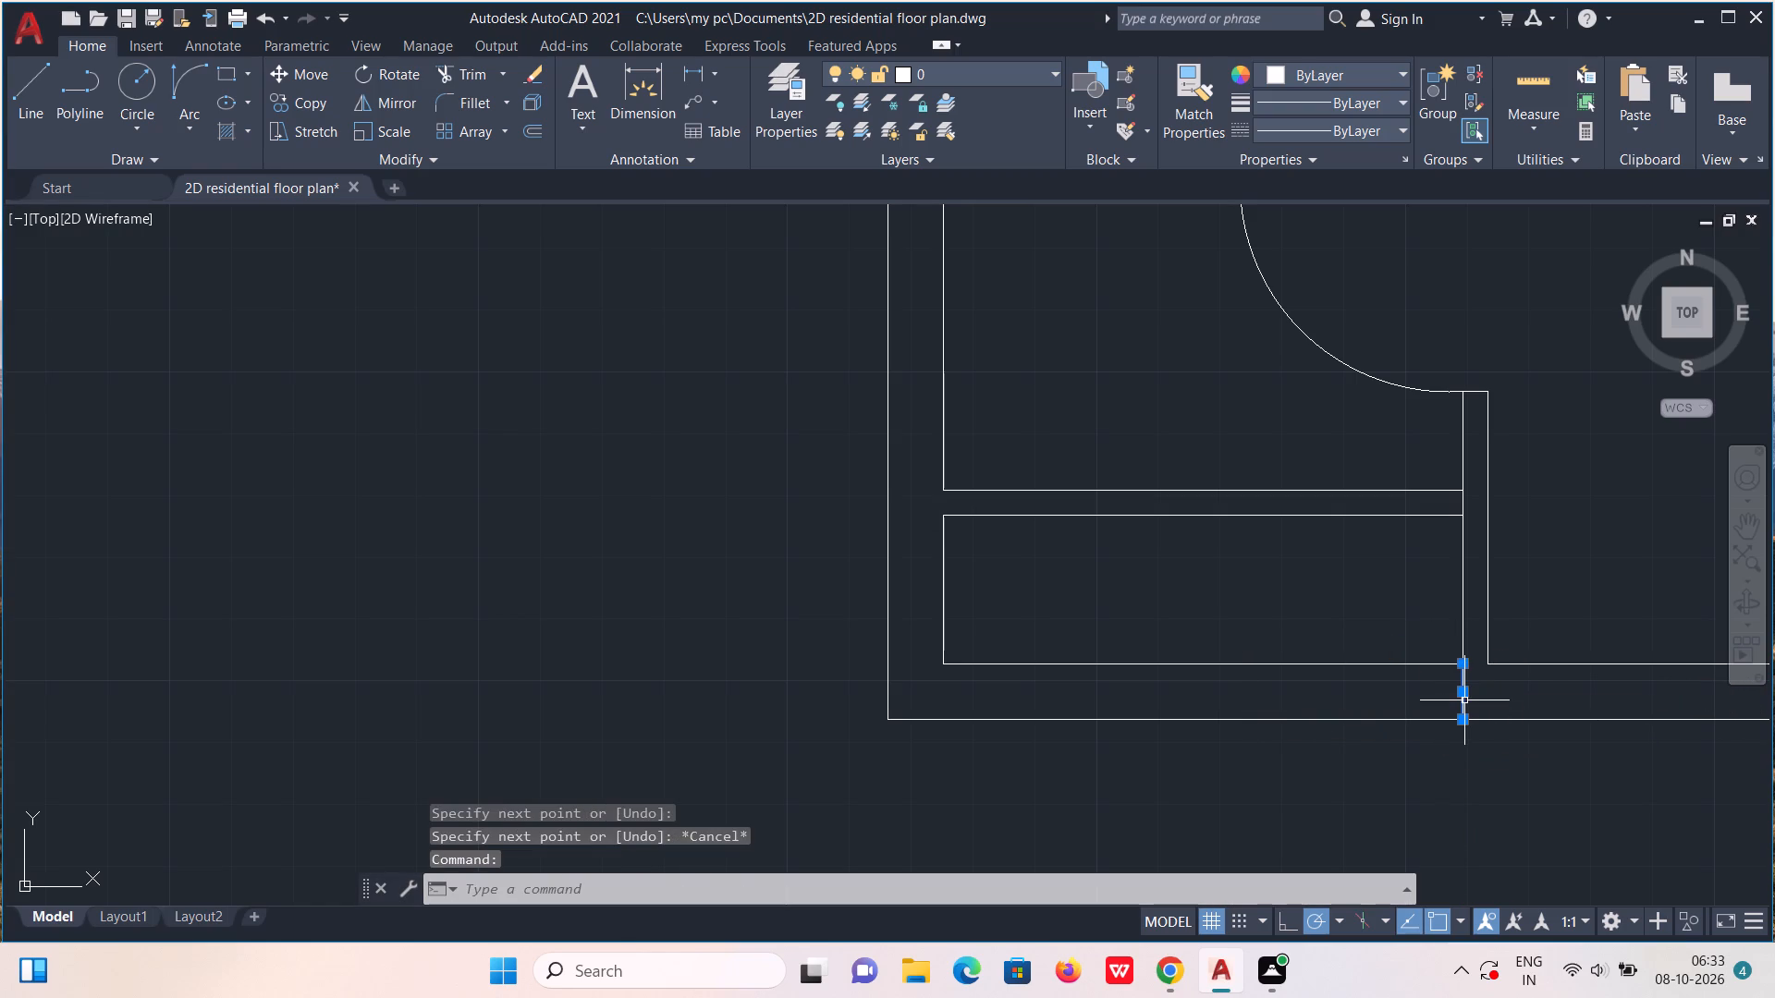
pyautogui.press('m')
pyautogui.press('Return')
pyautogui.click(1464, 700)
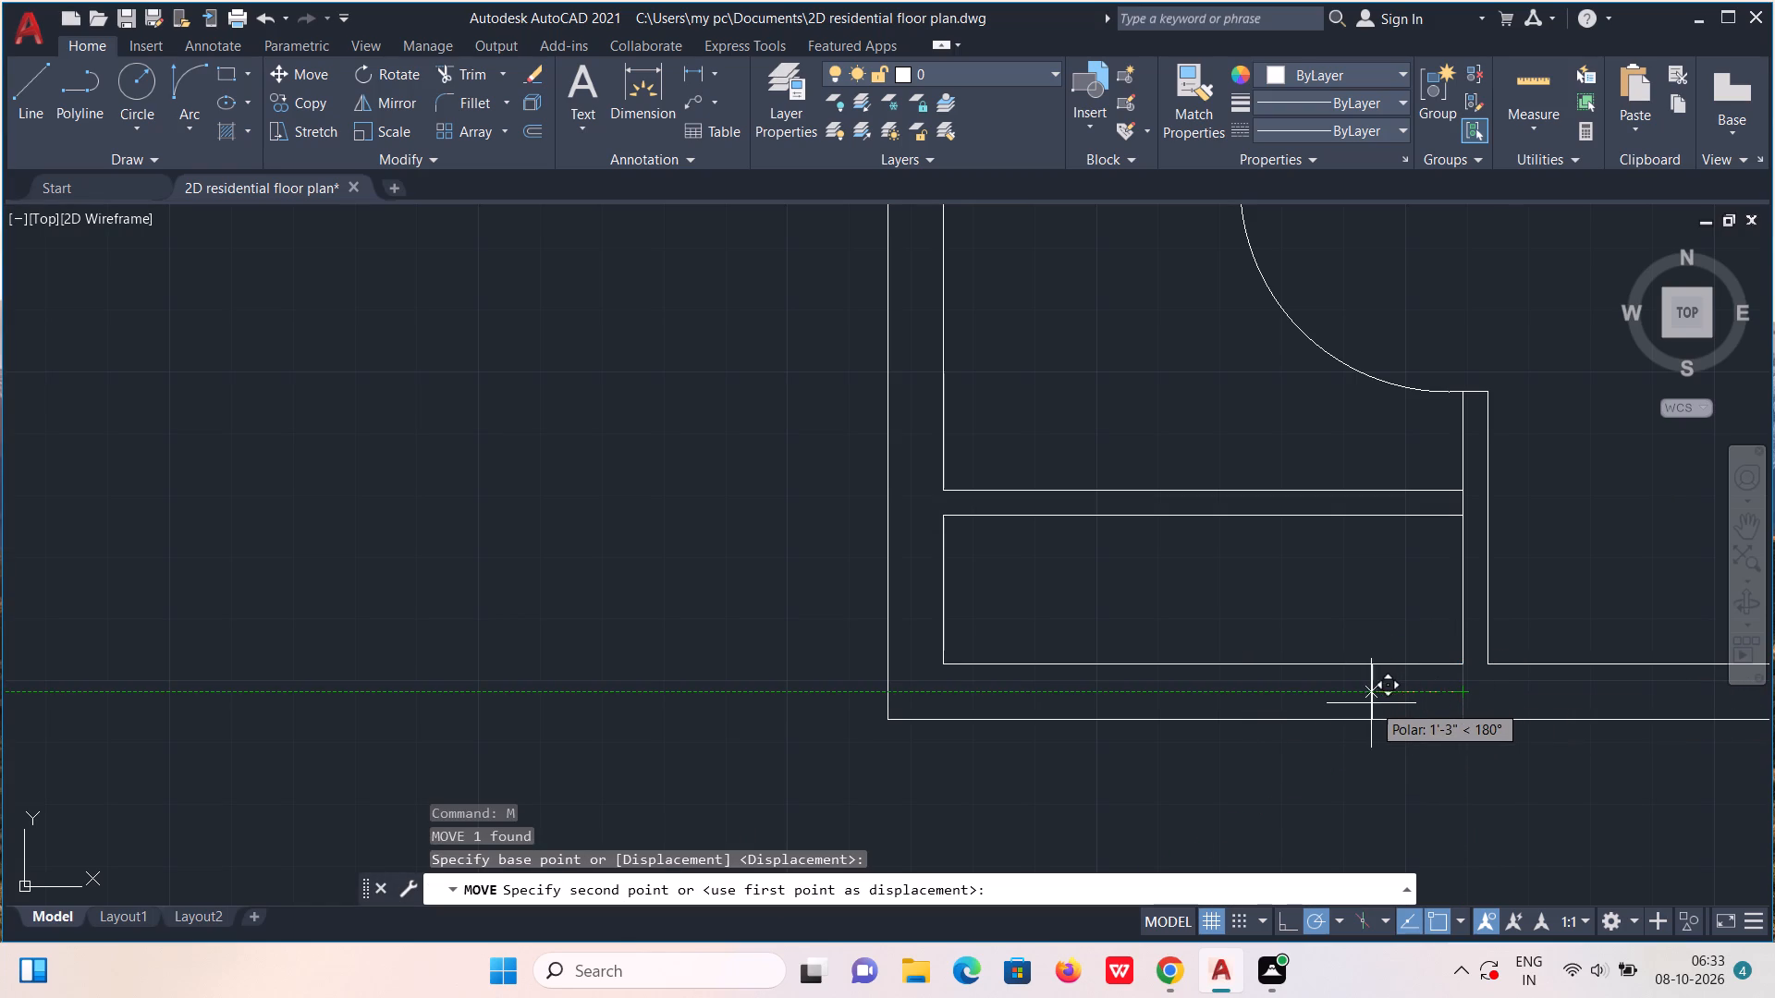
pyautogui.click(1336, 702)
# Copy the narrow room's window jamb line about 3'-9" to the left along the bottom wall.
pyautogui.doubleClick(1336, 702)
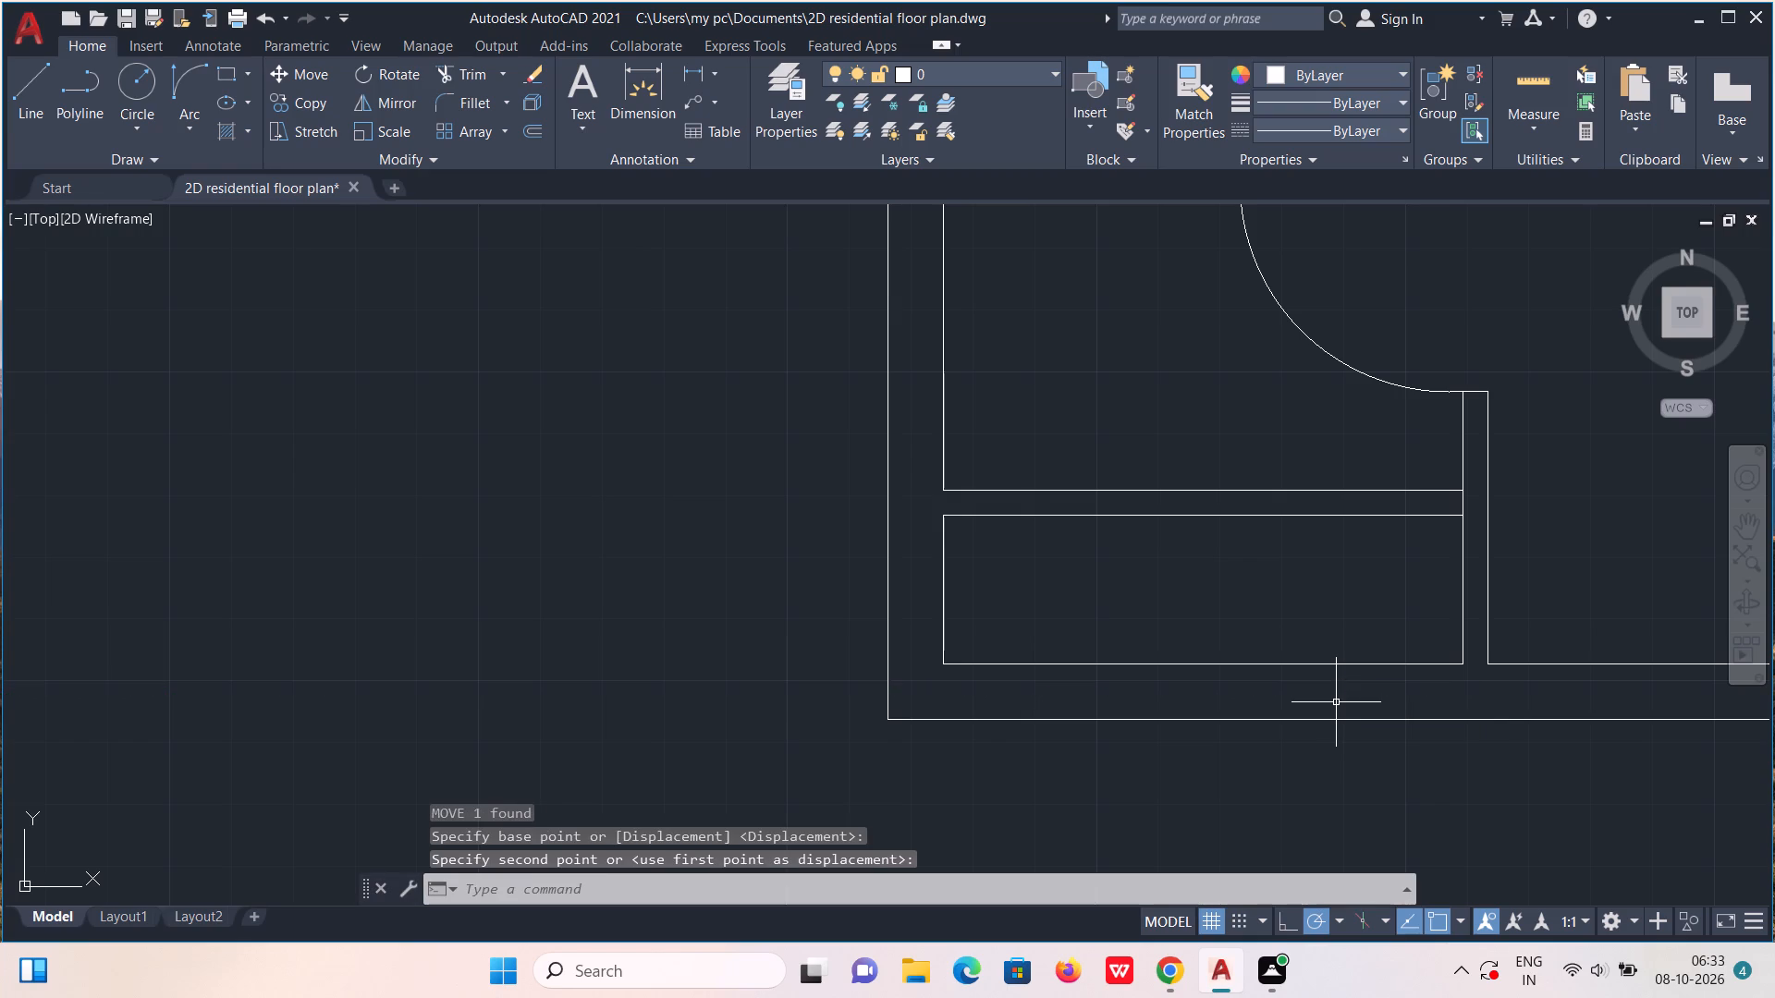
pyautogui.write('co')
pyautogui.press('Return')
pyautogui.click(1336, 702)
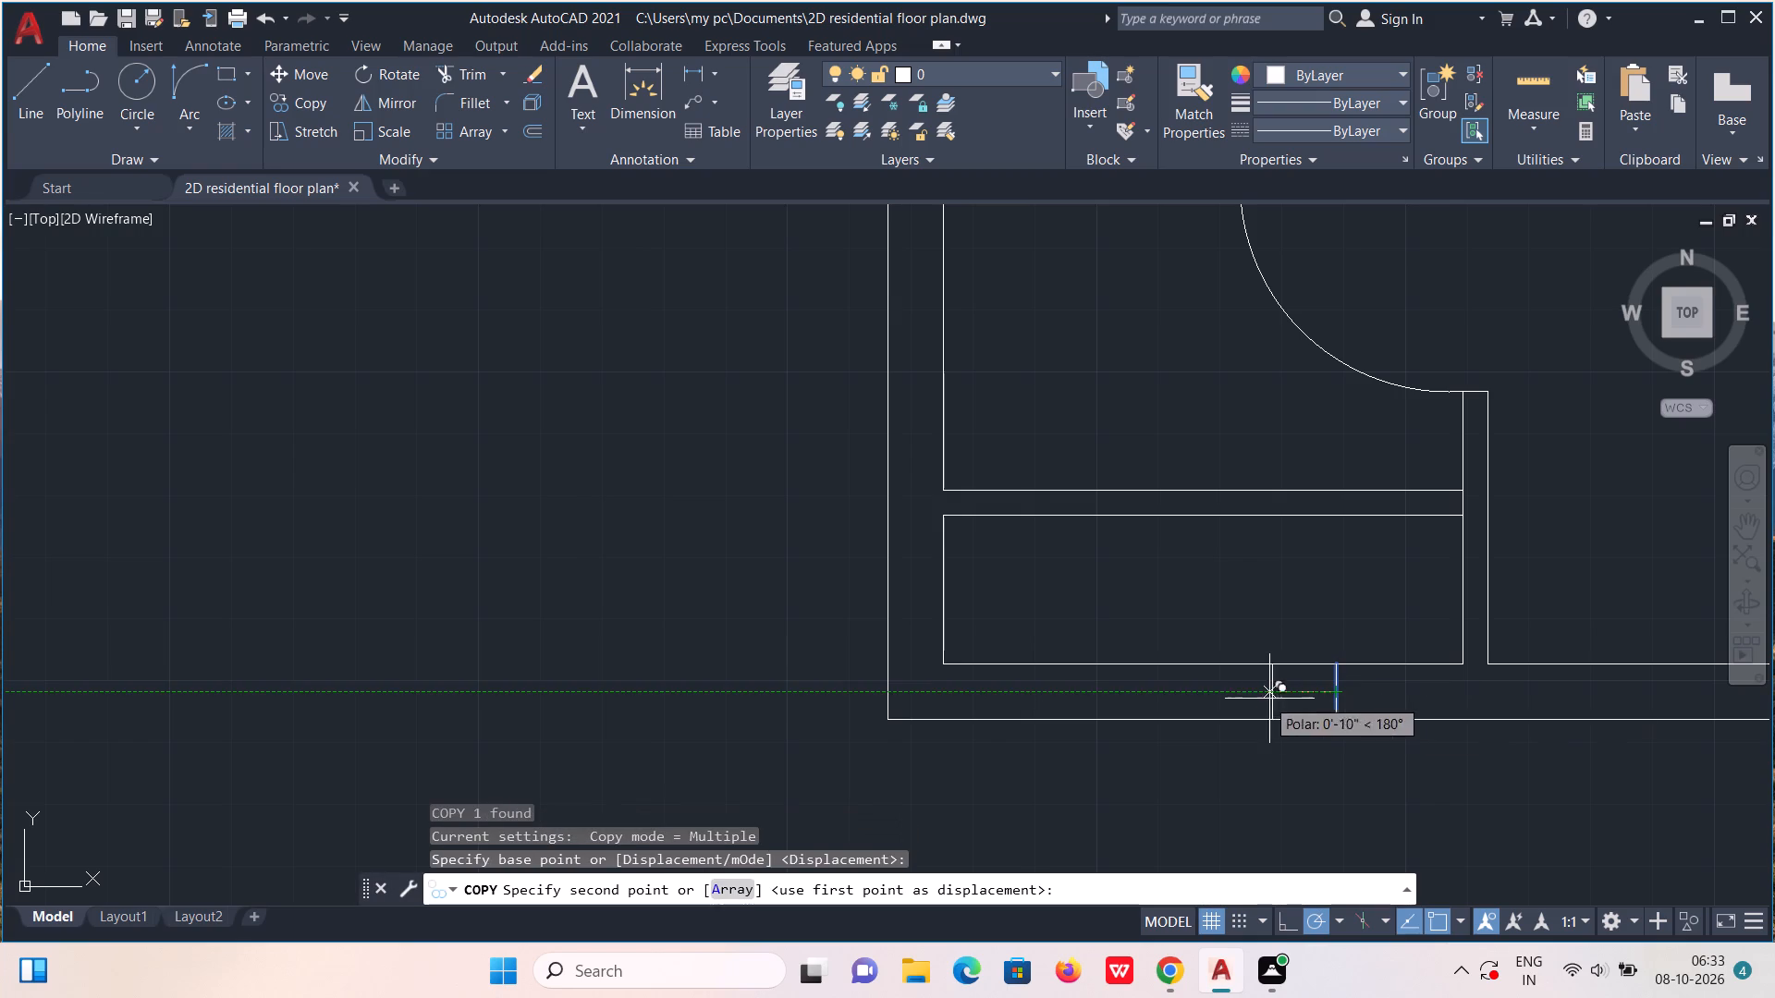
pyautogui.click(1060, 695)
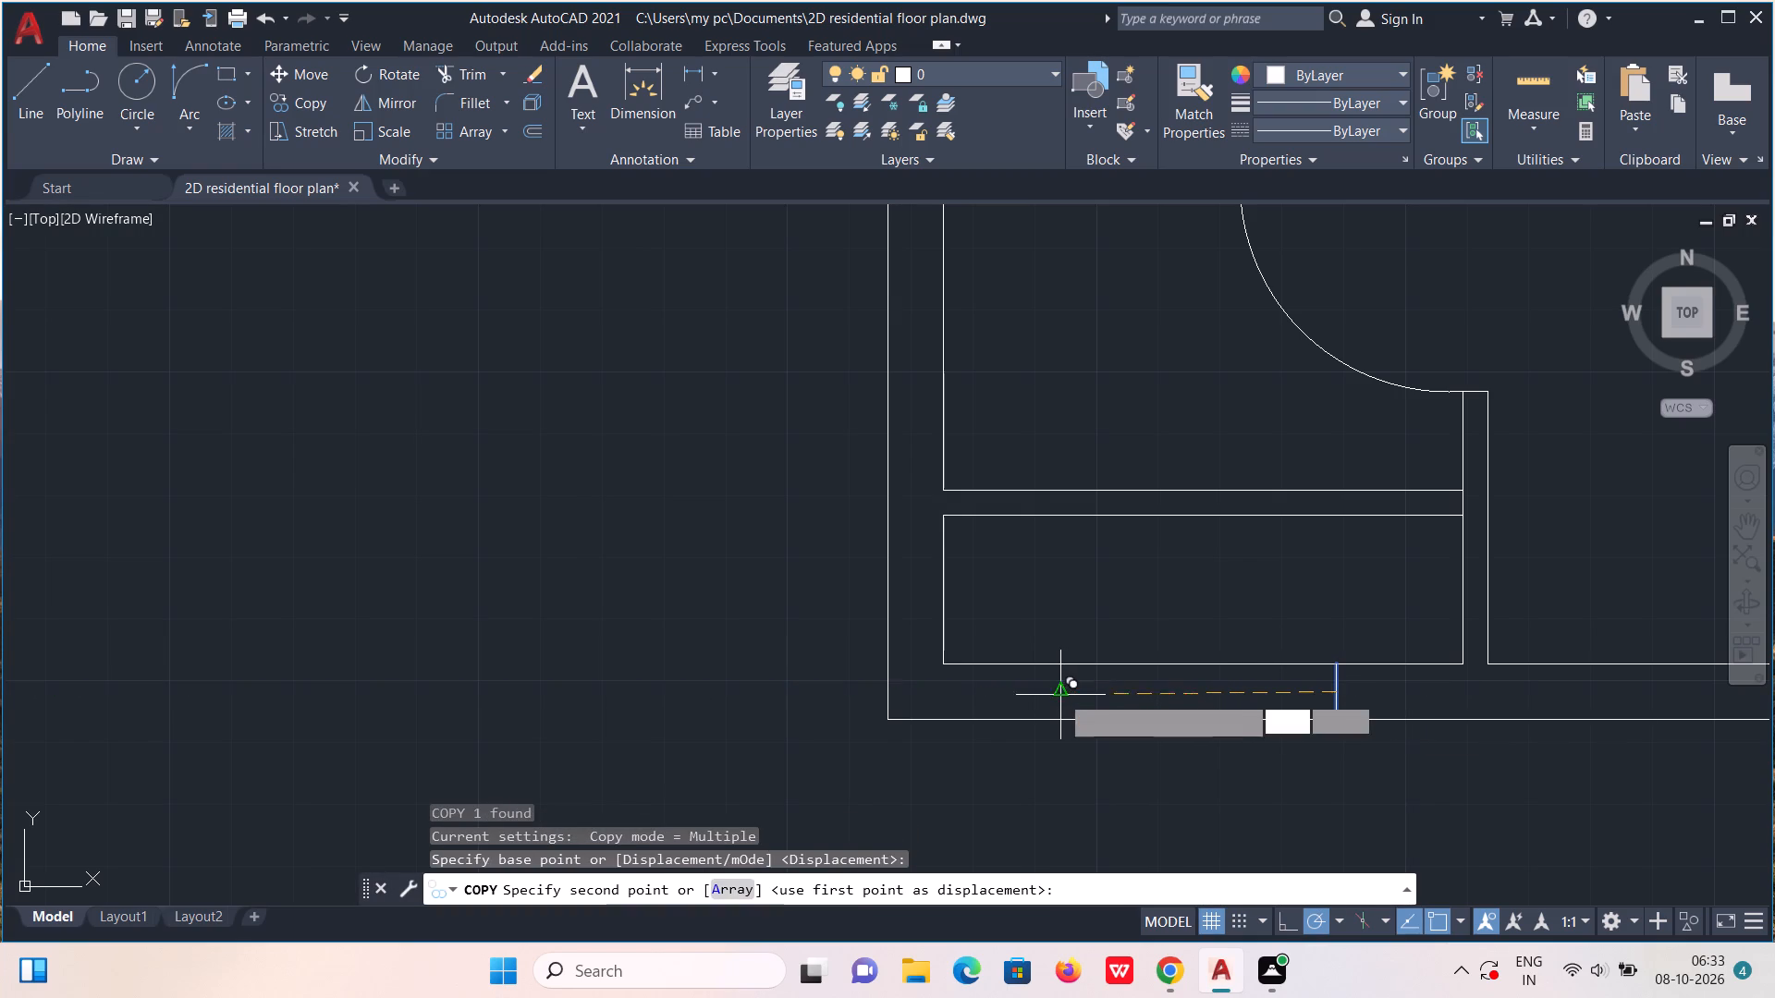
pyautogui.press('1')
pyautogui.press('Escape')
pyautogui.click(1060, 695)
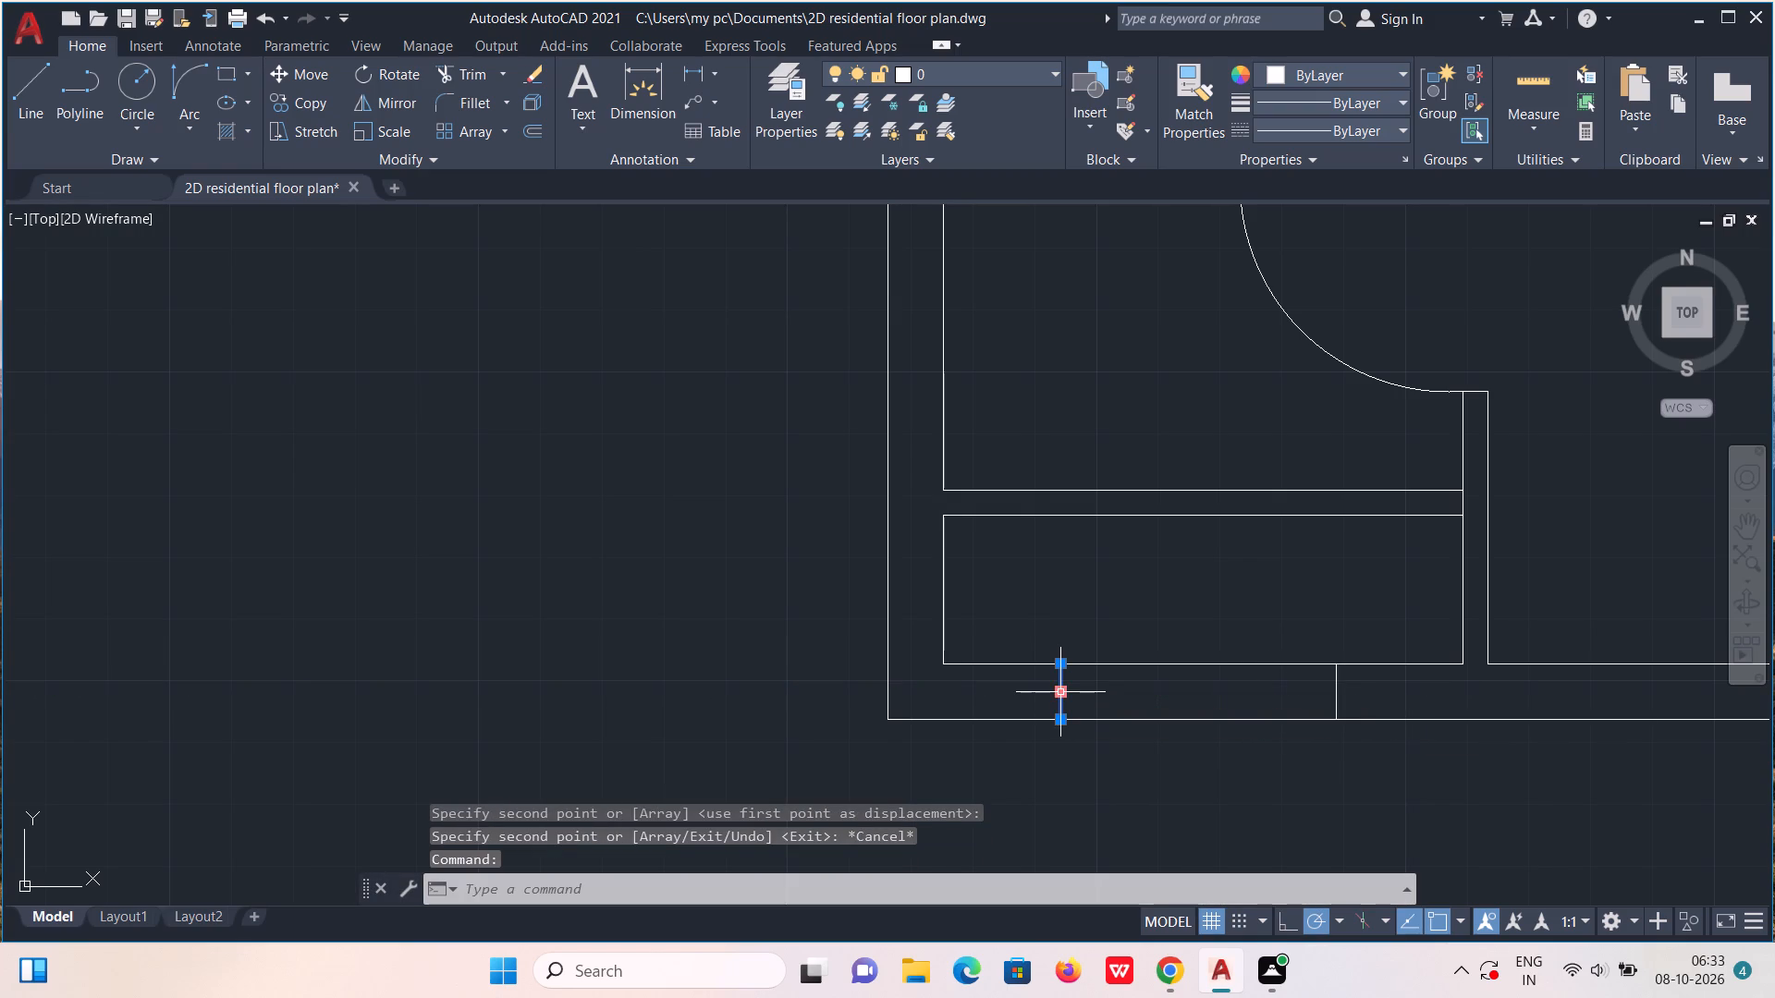
pyautogui.press('Escape')
# Draw the window centre line between the midpoints of the narrow room's two jamb lines in the bottom wall.
pyautogui.press('l')
pyautogui.press('Return')
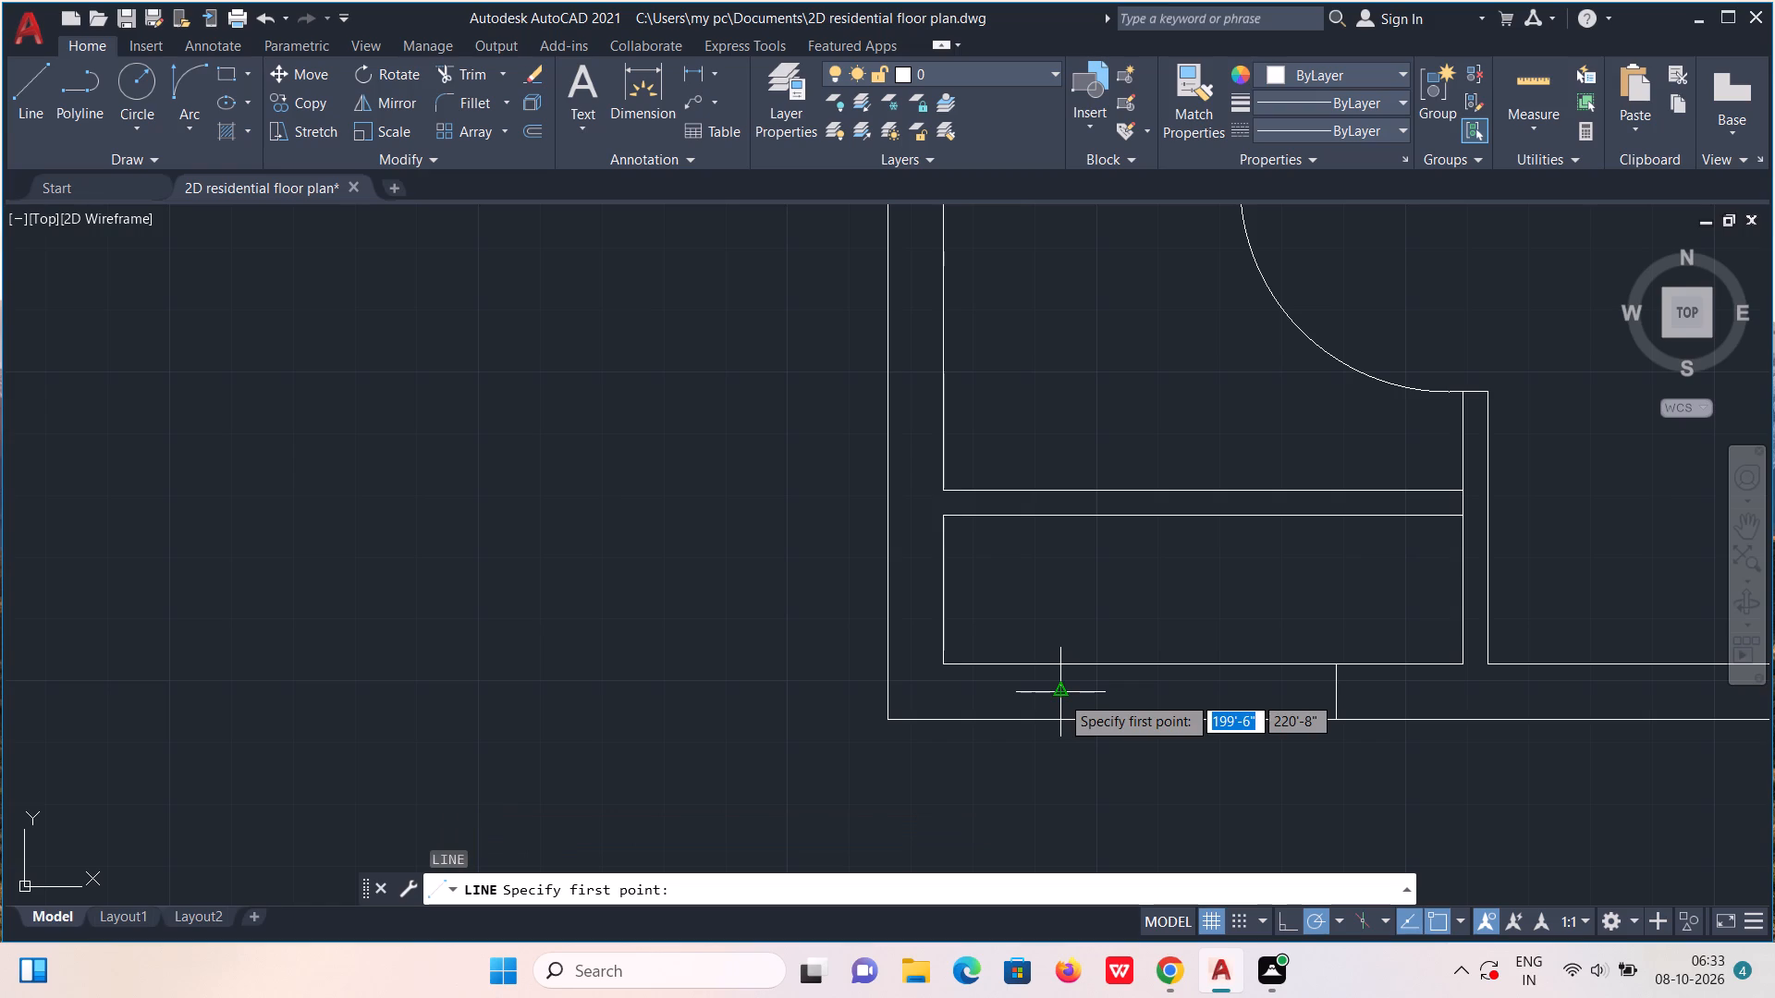
pyautogui.click(1060, 695)
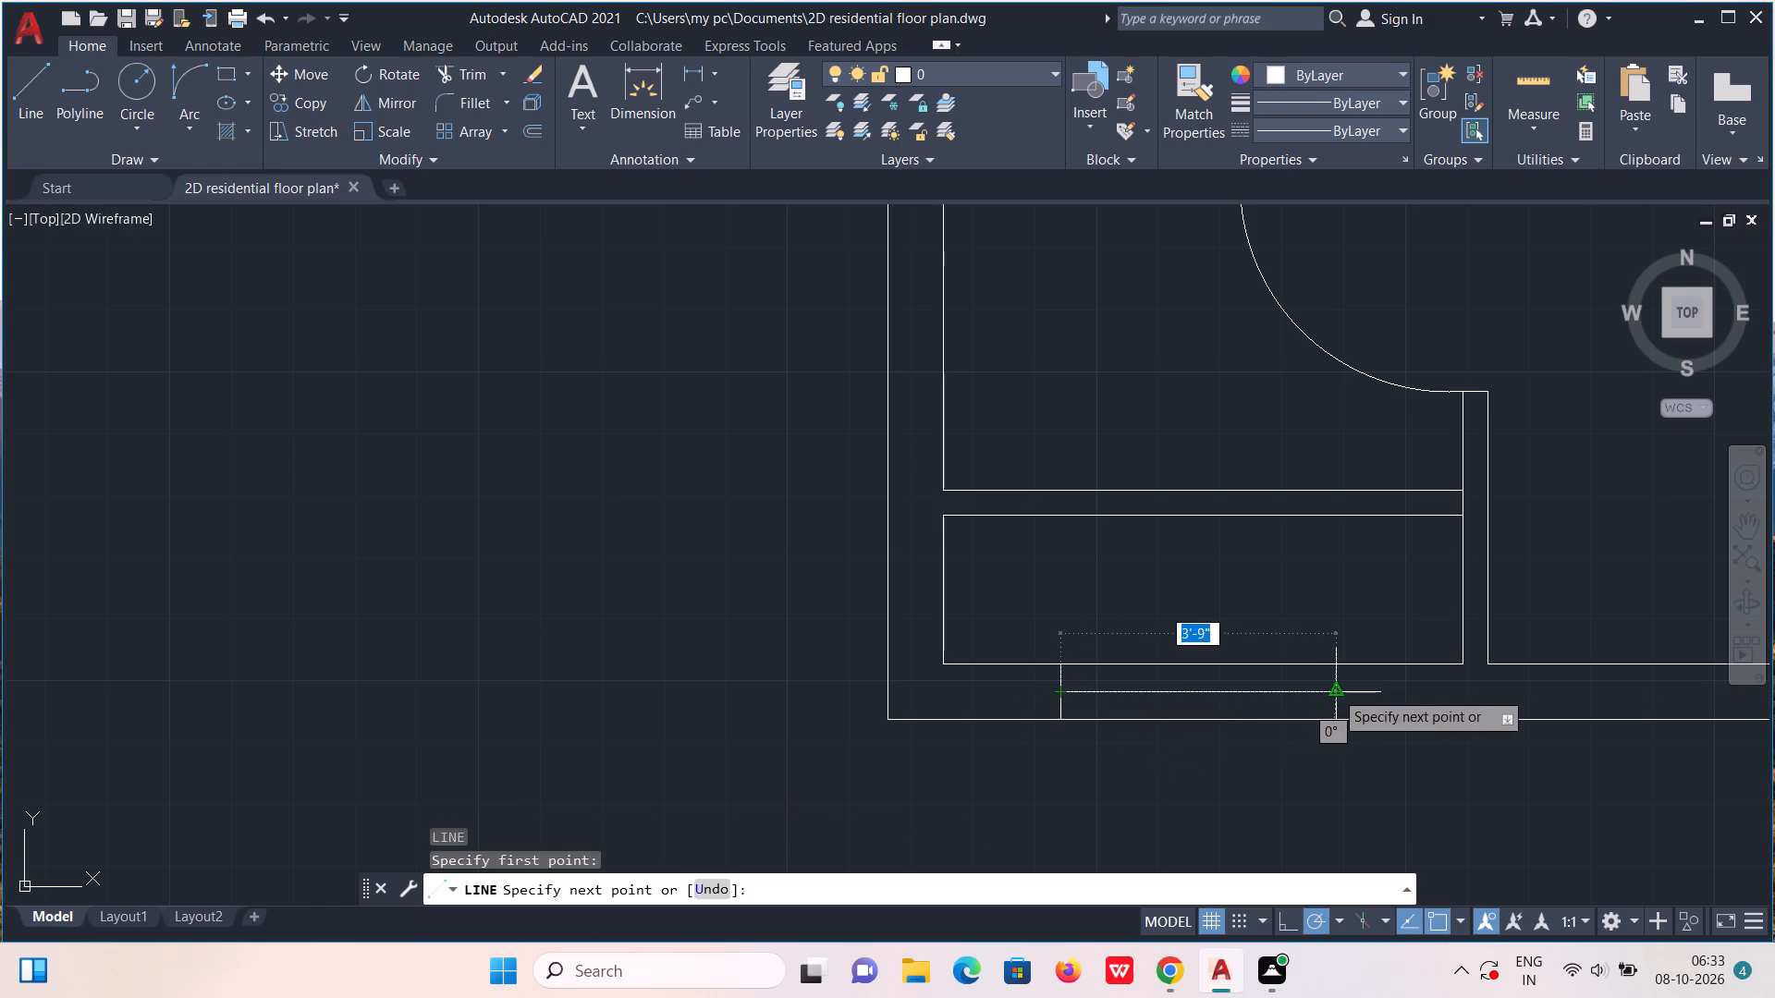
pyautogui.click(1334, 690)
pyautogui.press('Escape')
# Draw a line across the left exterior wall at the inner lower-left corner of the room above the narrow room.
pyautogui.scroll(-2, 1335, 690)
pyautogui.moveTo(1197, 680); pyautogui.dragTo(1590, 753, button='middle')
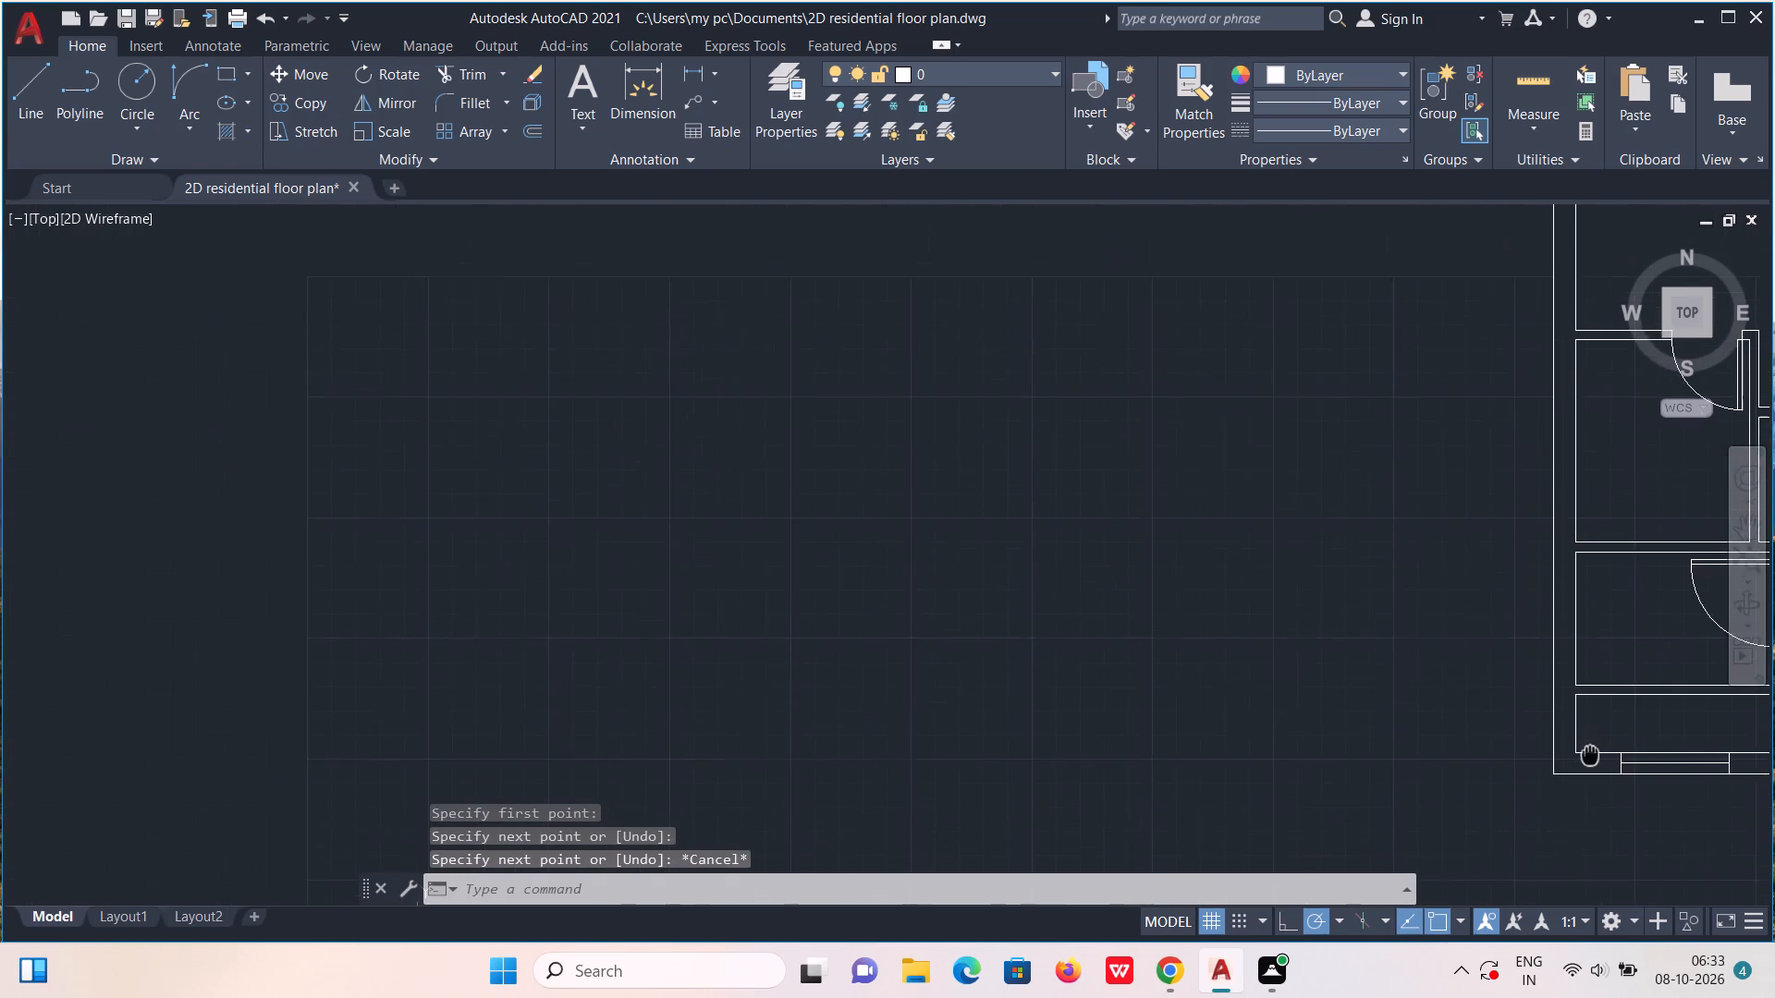
pyautogui.moveTo(1590, 753); pyautogui.dragTo(1525, 834, button='middle')
pyautogui.press('l')
pyautogui.press('Return')
pyautogui.scroll(3, 1488, 806)
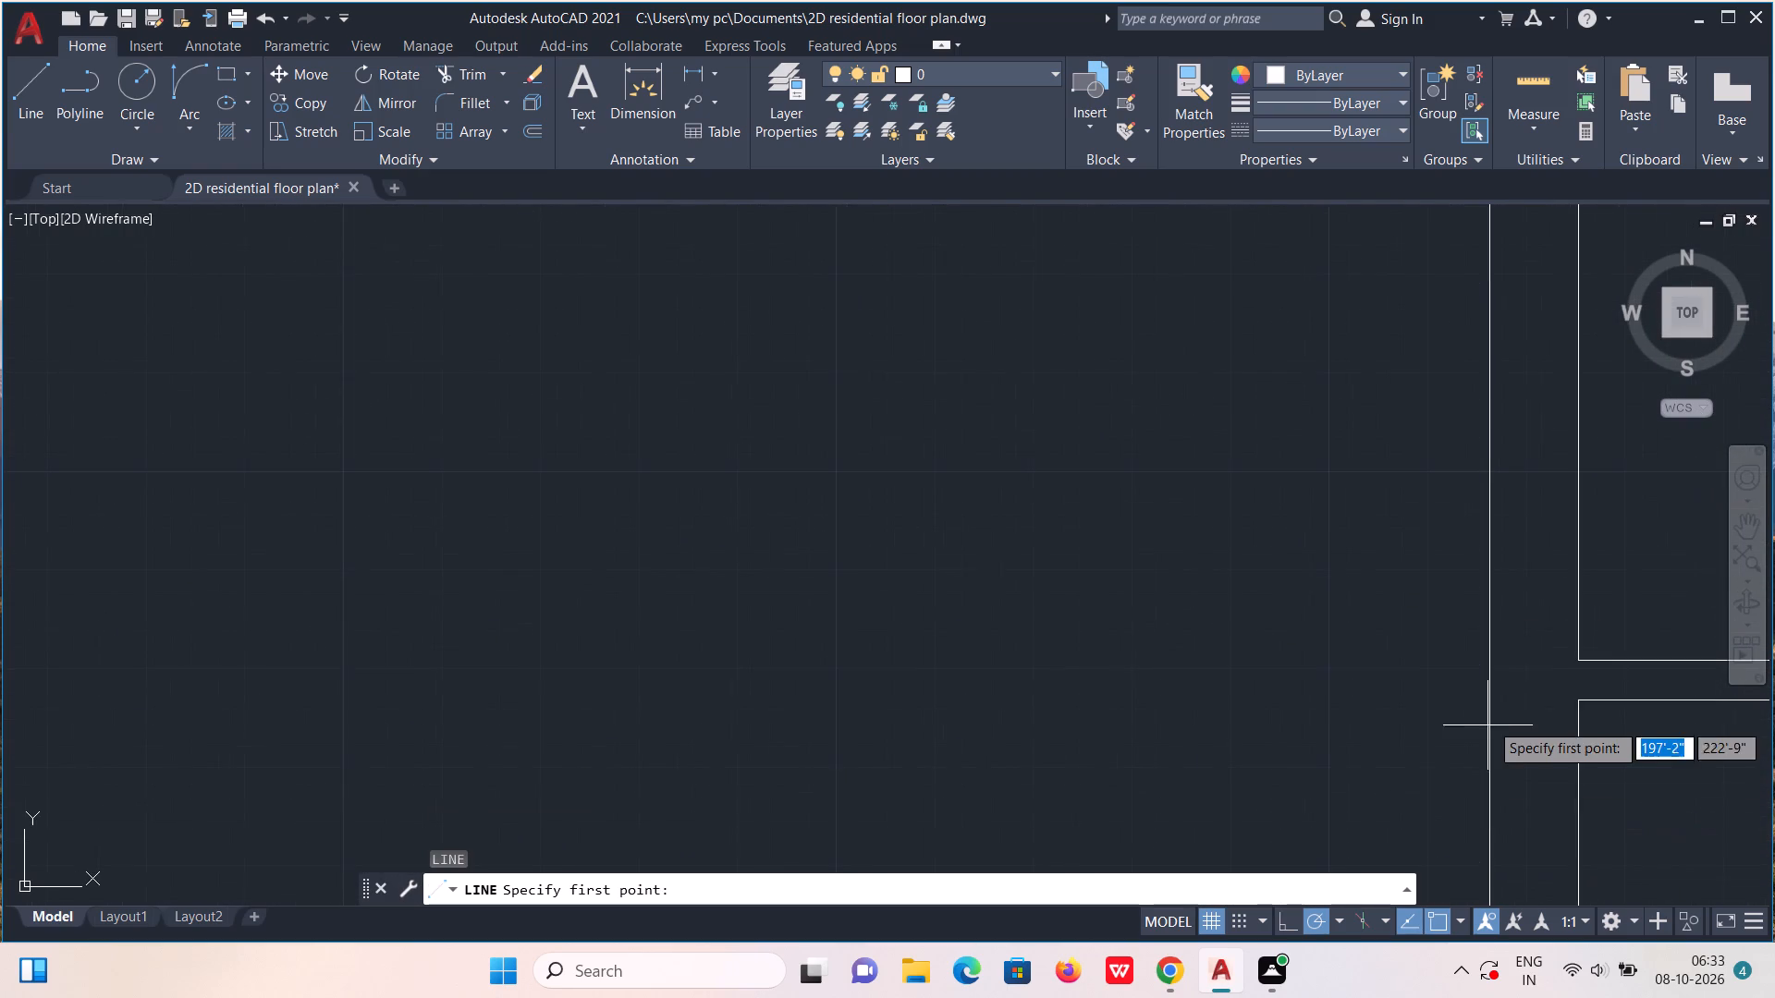
pyautogui.click(1579, 662)
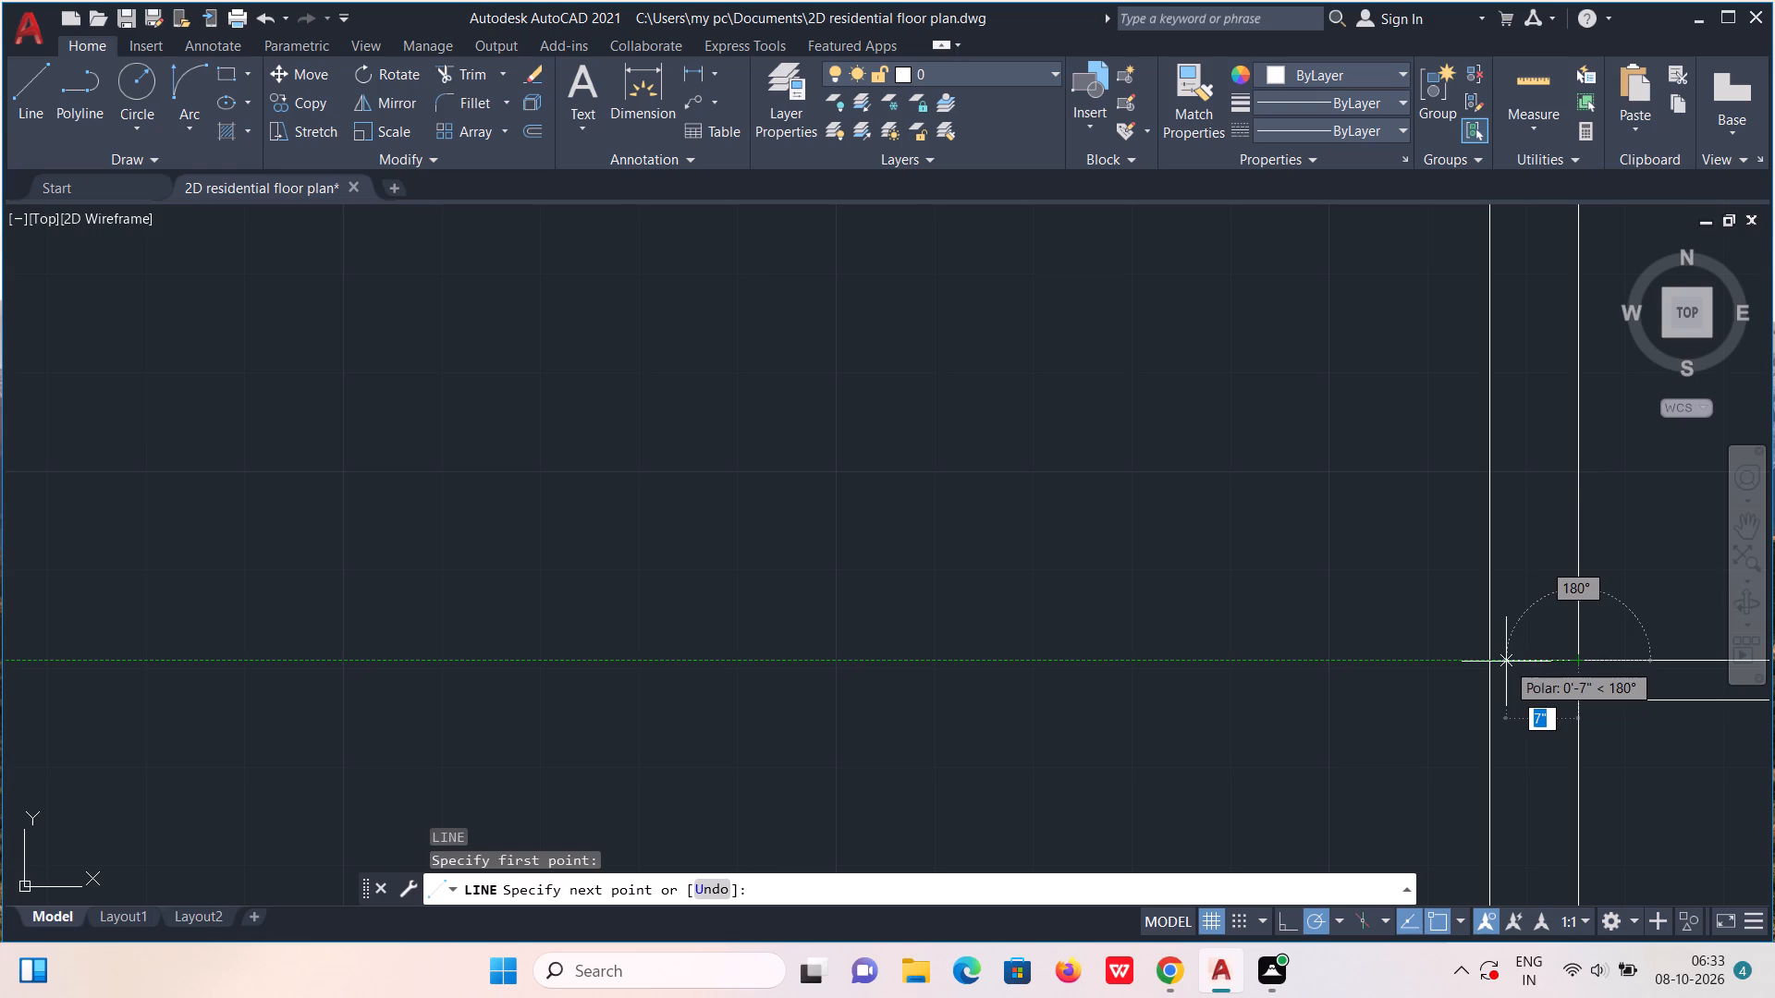
pyautogui.click(1482, 662)
pyautogui.scroll(-3, 1482, 662)
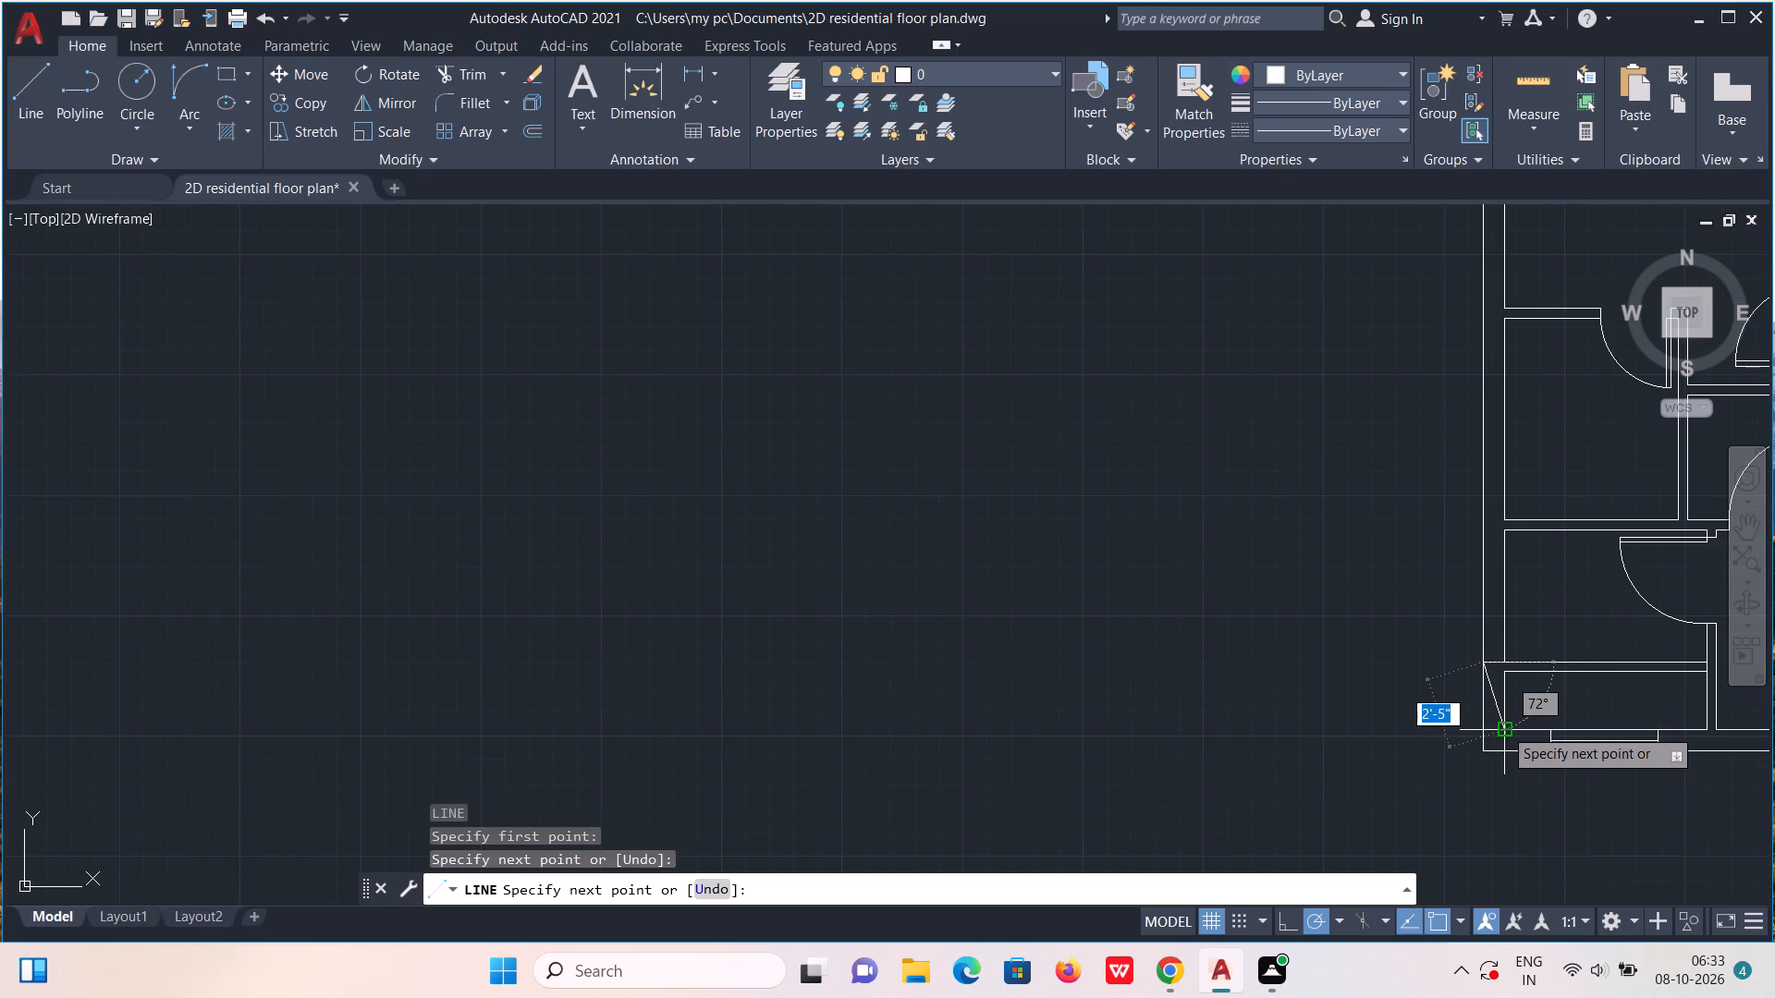
pyautogui.press('Escape')
# Move the new line across the left exterior wall upward, away from the room's lower corner.
pyautogui.moveTo(1496, 741); pyautogui.dragTo(1312, 845, button='middle')
pyautogui.scroll(3, 1314, 755)
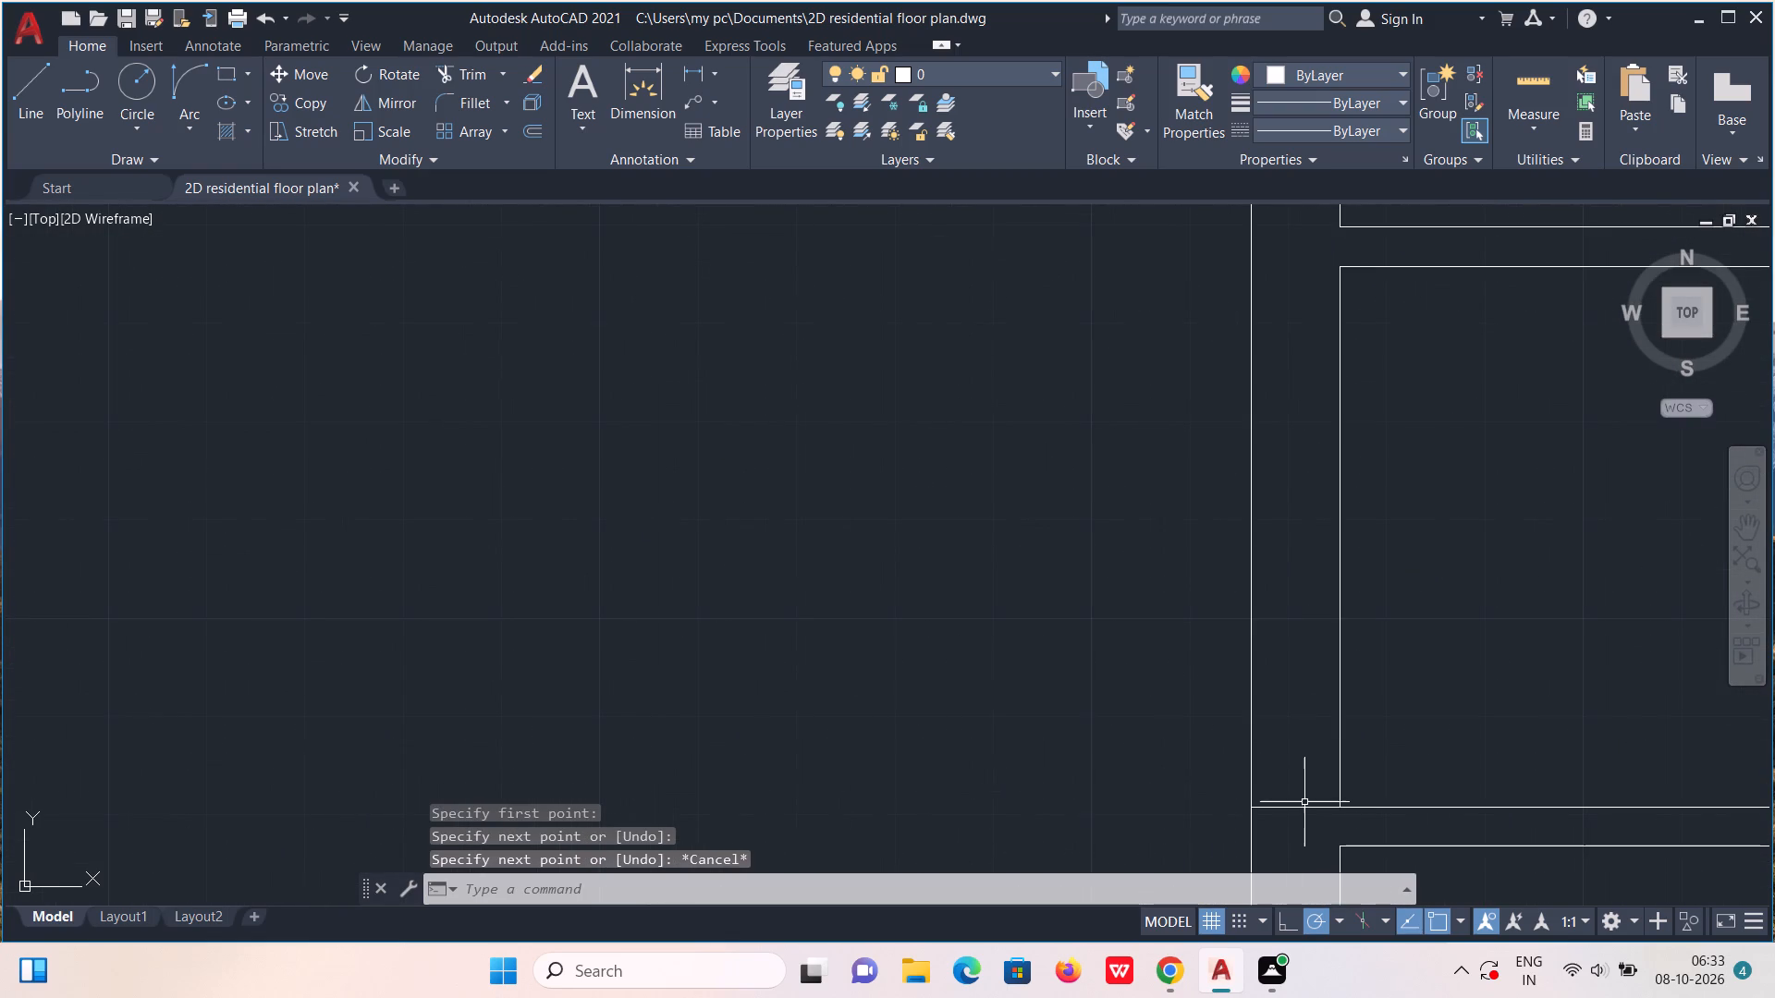
pyautogui.click(1300, 807)
pyautogui.press('m')
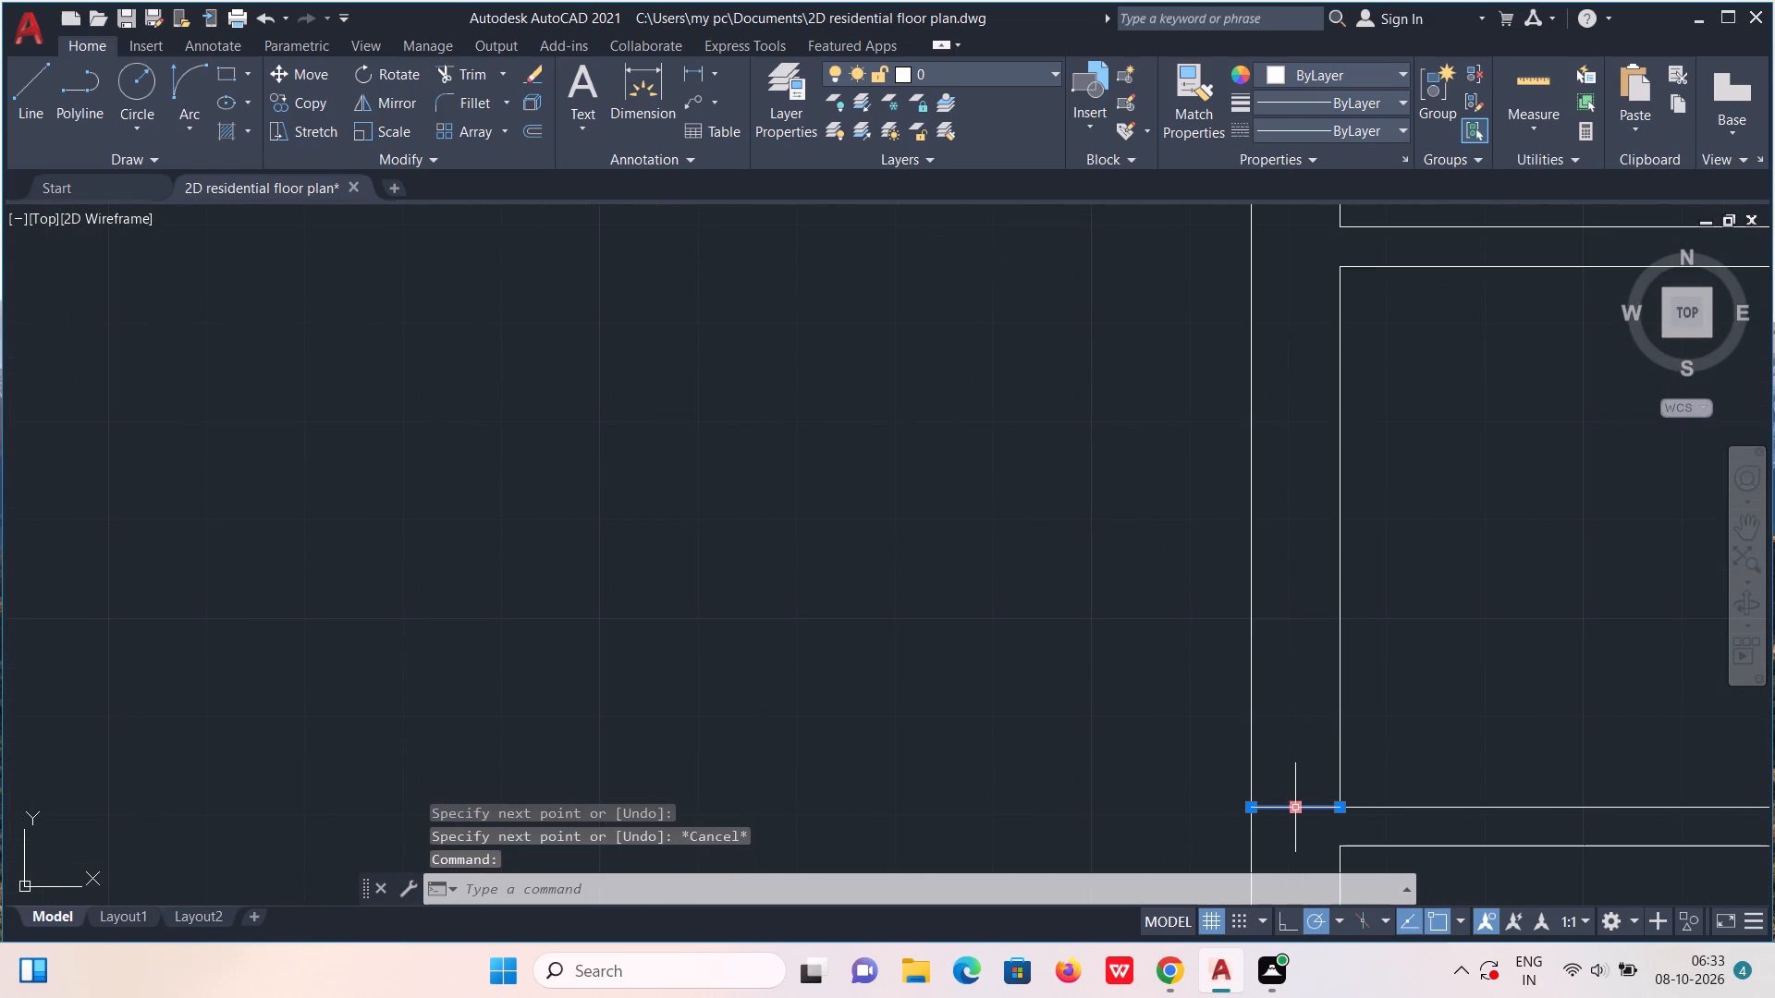
pyautogui.press('Return')
pyautogui.click(1300, 806)
pyautogui.doubleClick(1303, 675)
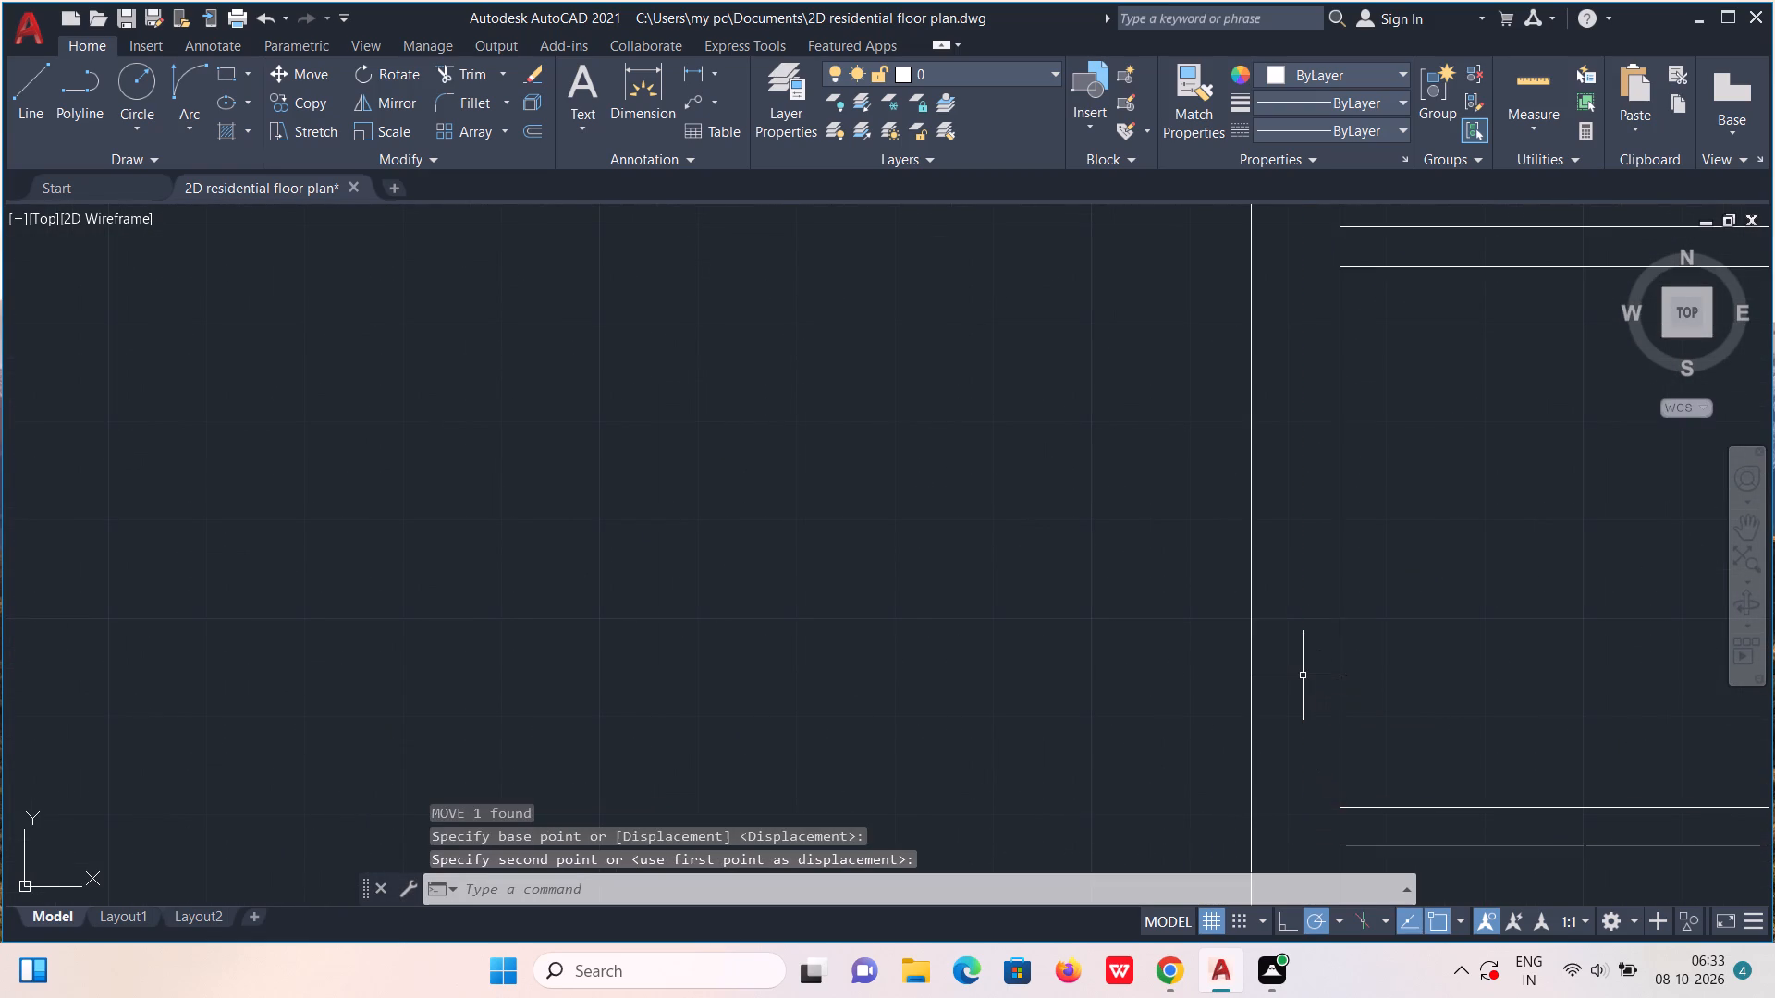
# Copy the left wall's window jamb line about 2'-5" upward along the wall.
pyautogui.click(1303, 677)
pyautogui.write('co')
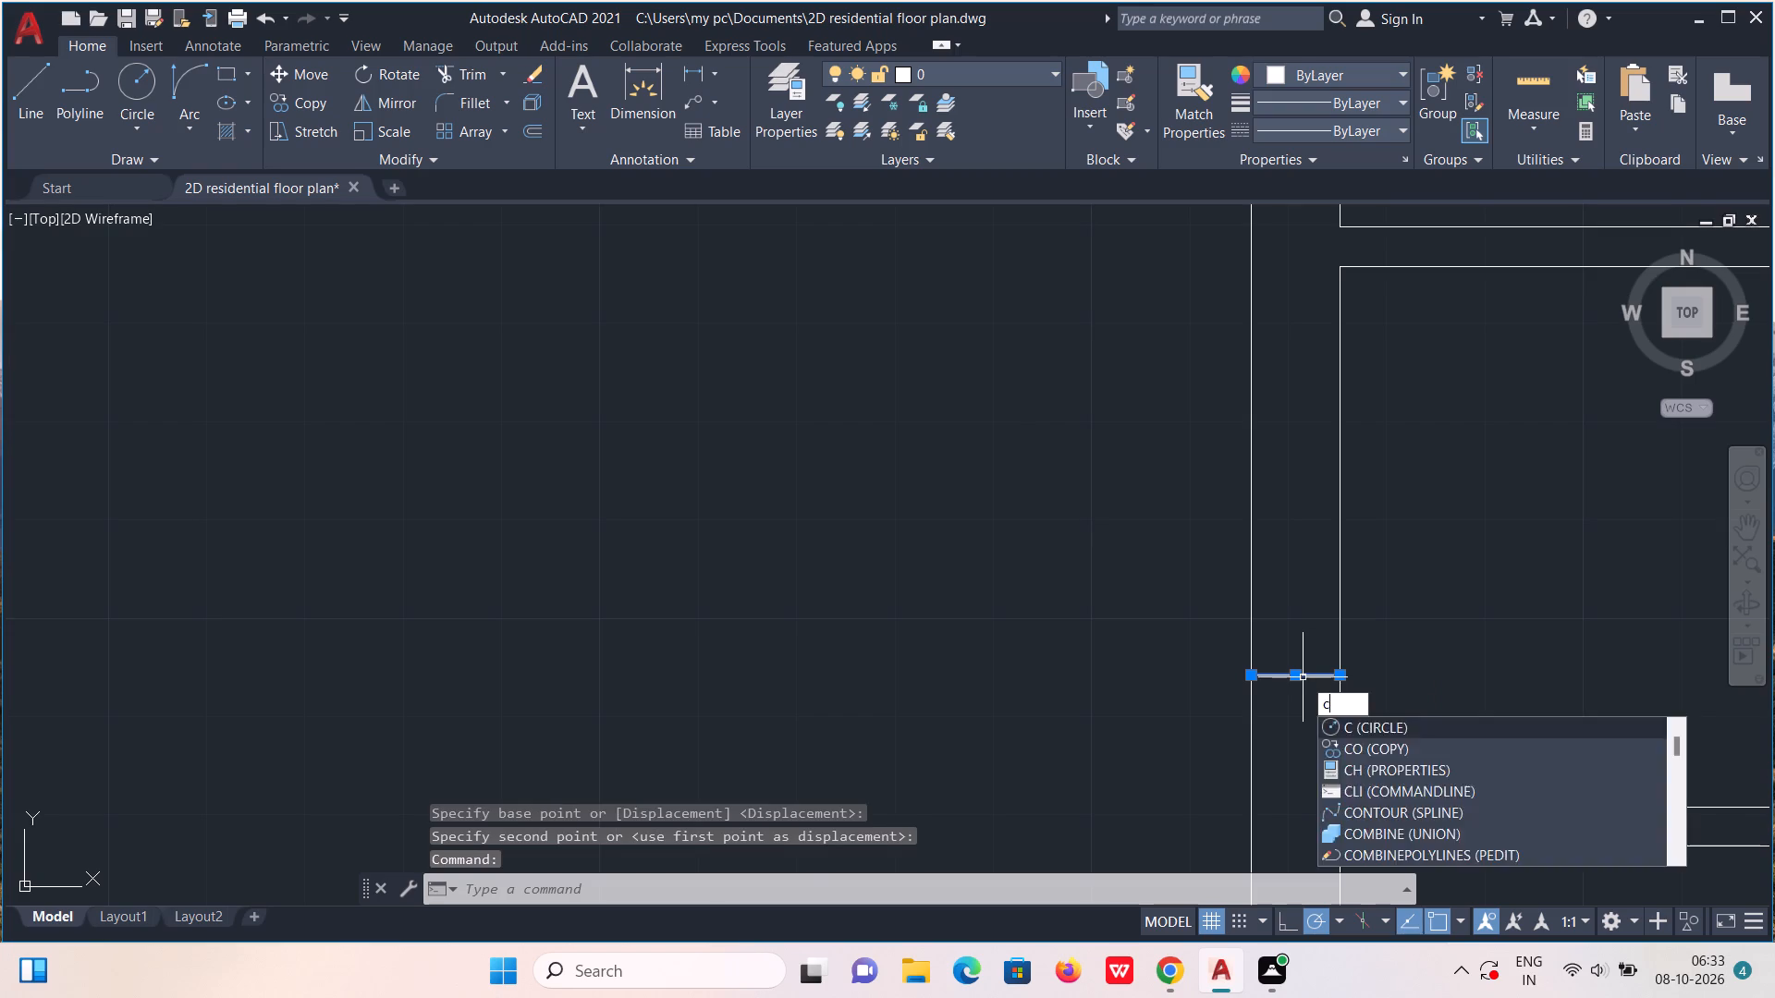
pyautogui.press('Return')
pyautogui.click(1303, 677)
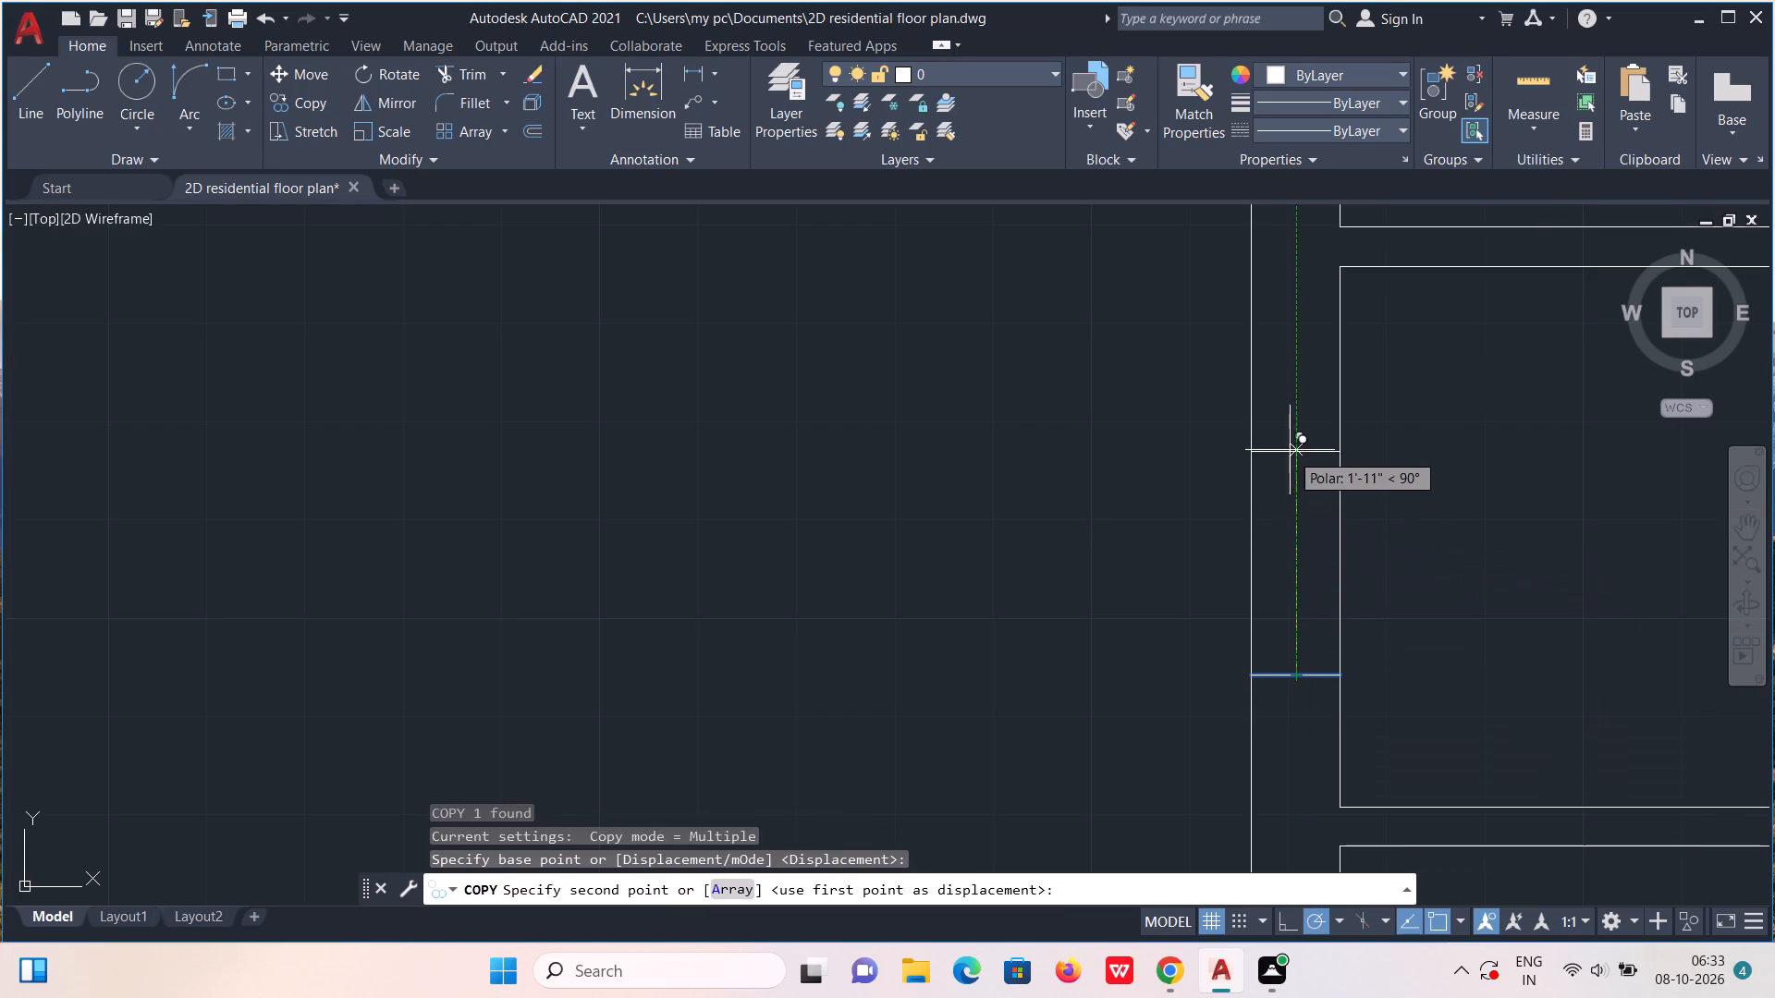
pyautogui.click(1301, 385)
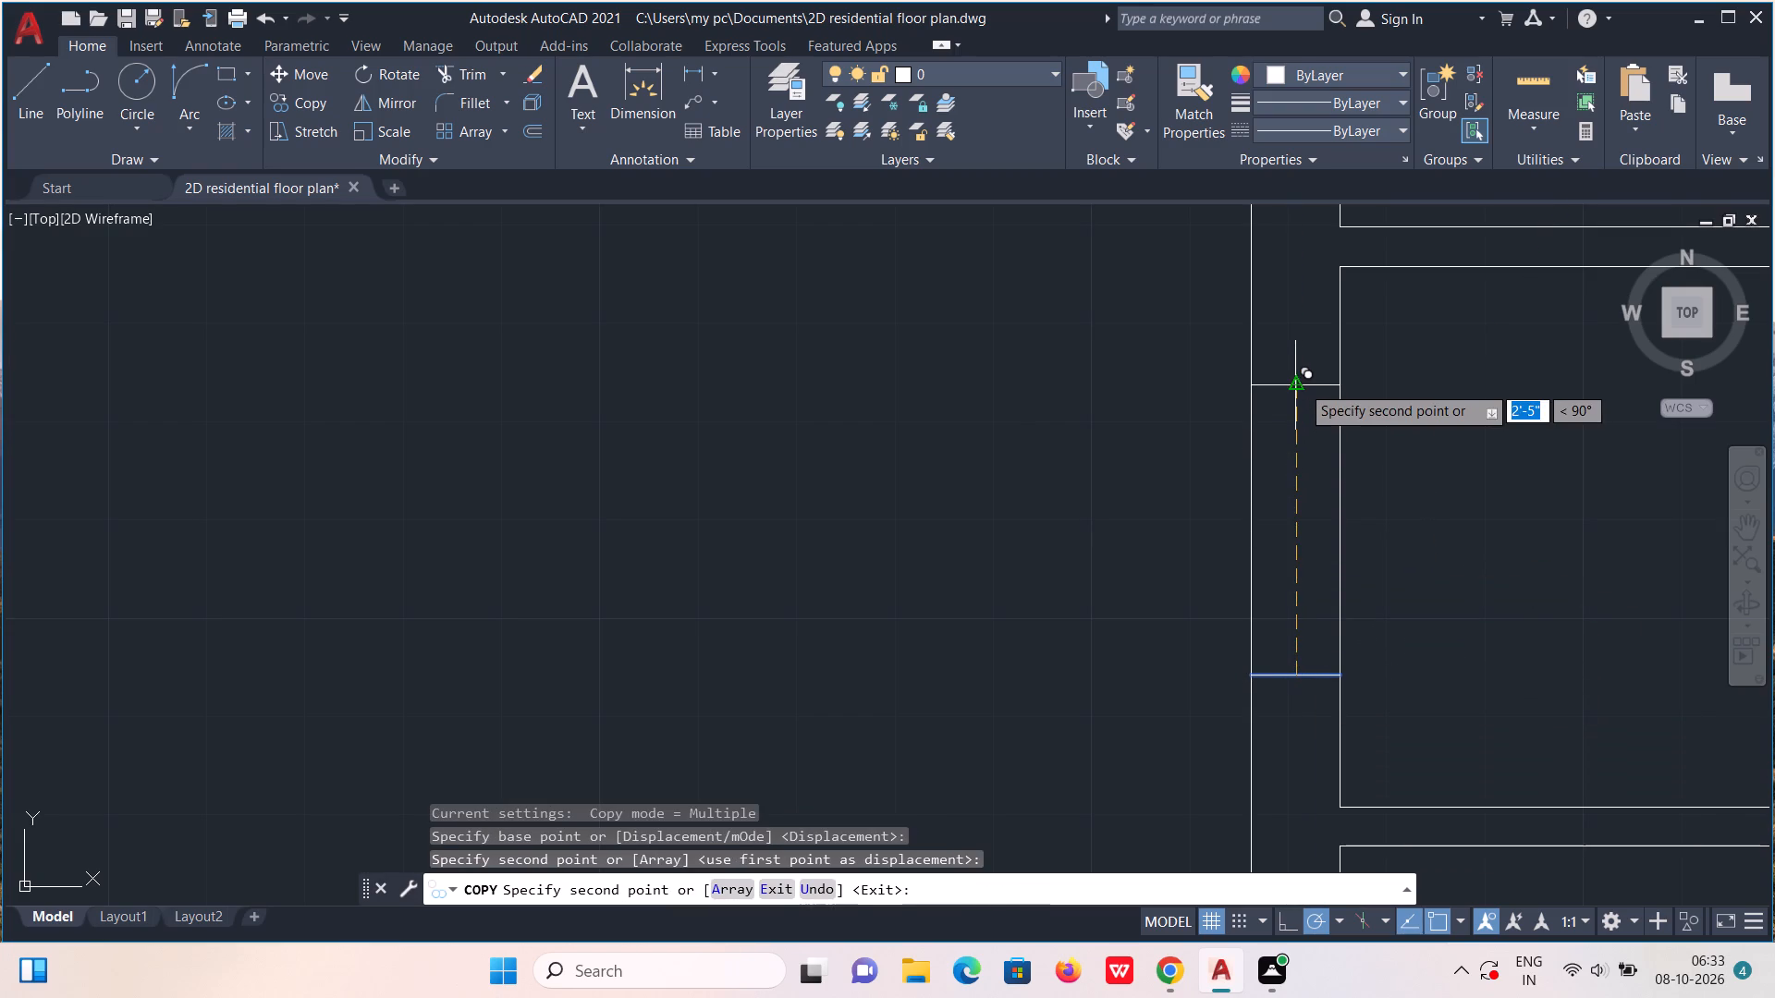
pyautogui.press('Escape')
# Draw the window centre line between the midpoints of the two jamb lines in the left exterior wall.
pyautogui.press('l')
pyautogui.press('Return')
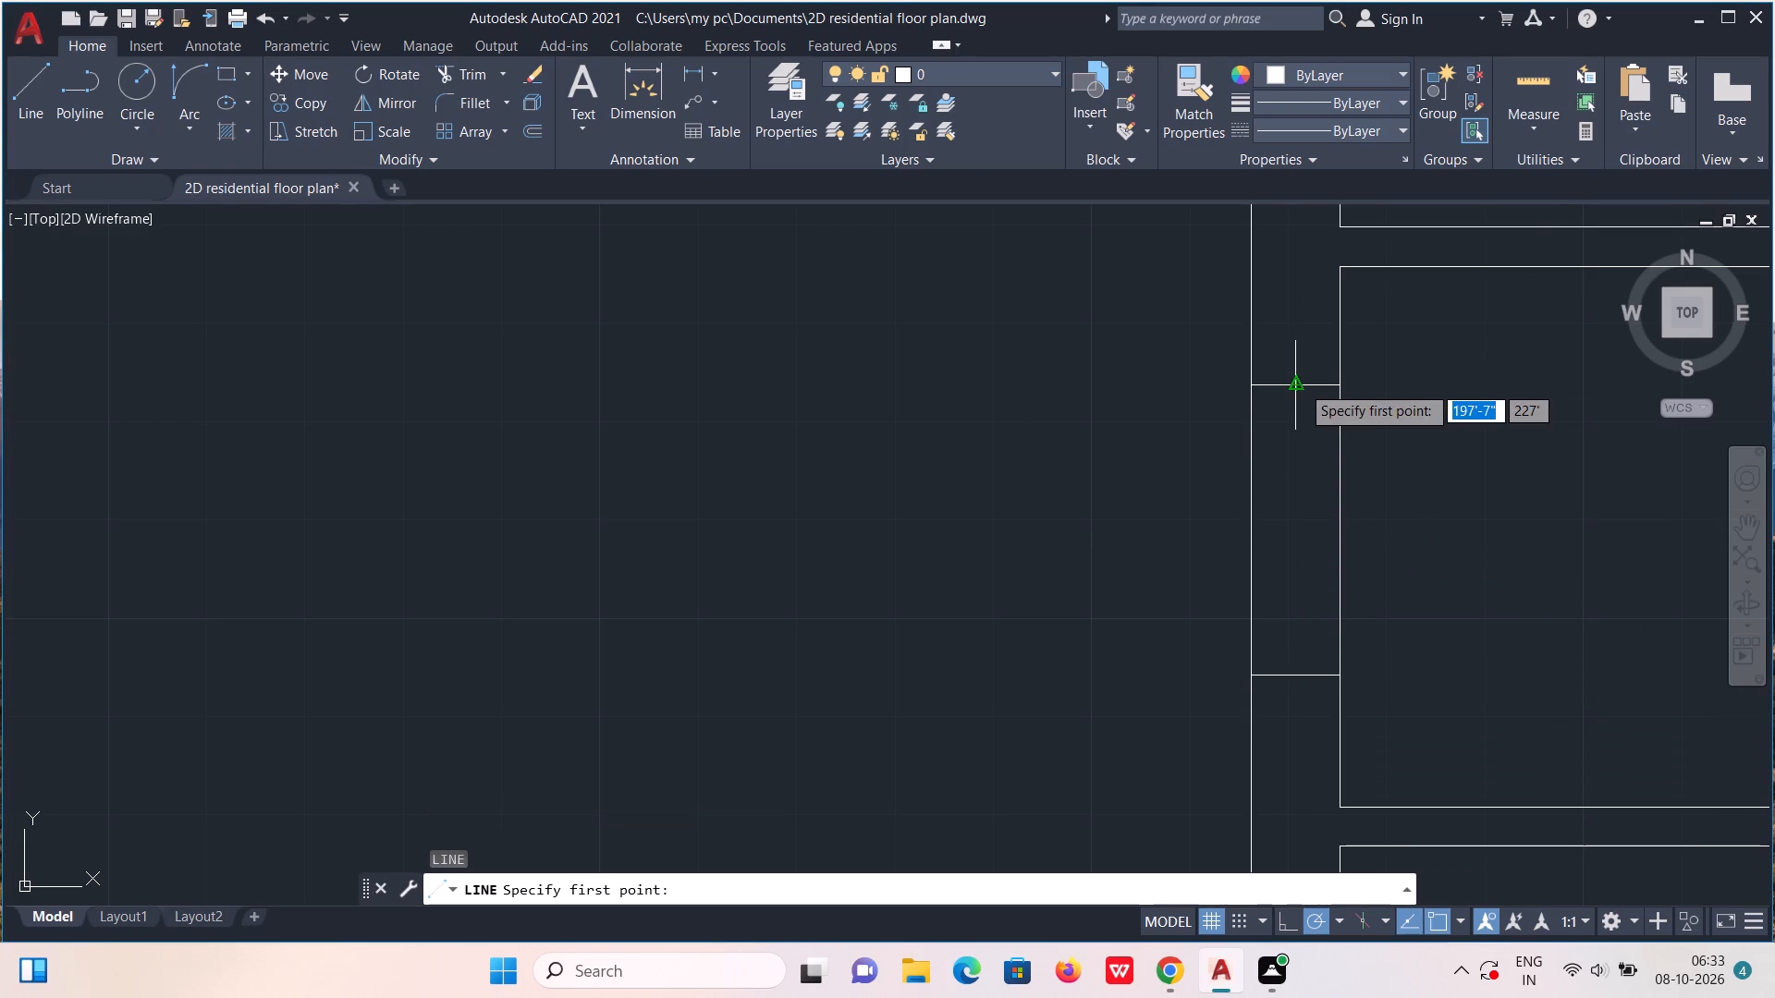
pyautogui.click(1301, 384)
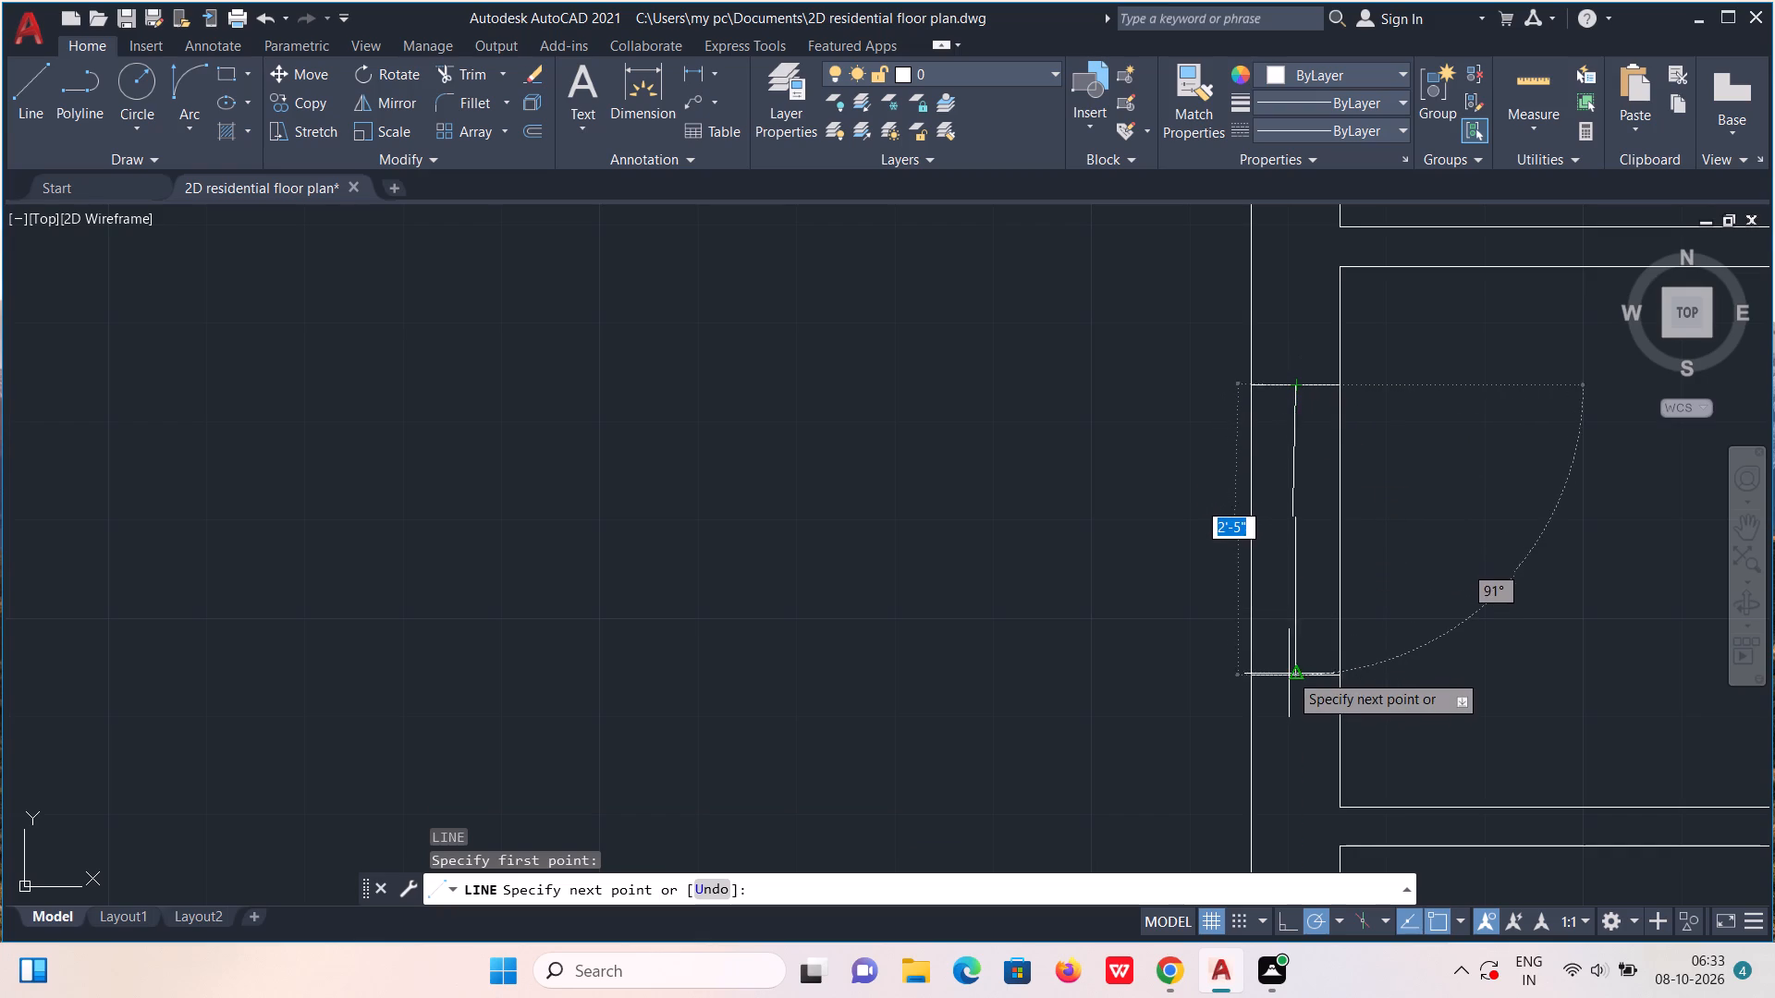
pyautogui.click(1291, 675)
pyautogui.press('Escape')
# Bring the whole floor plan into view and save the drawing.
pyautogui.scroll(-4, 1293, 668)
pyautogui.scroll(-2, 1327, 494)
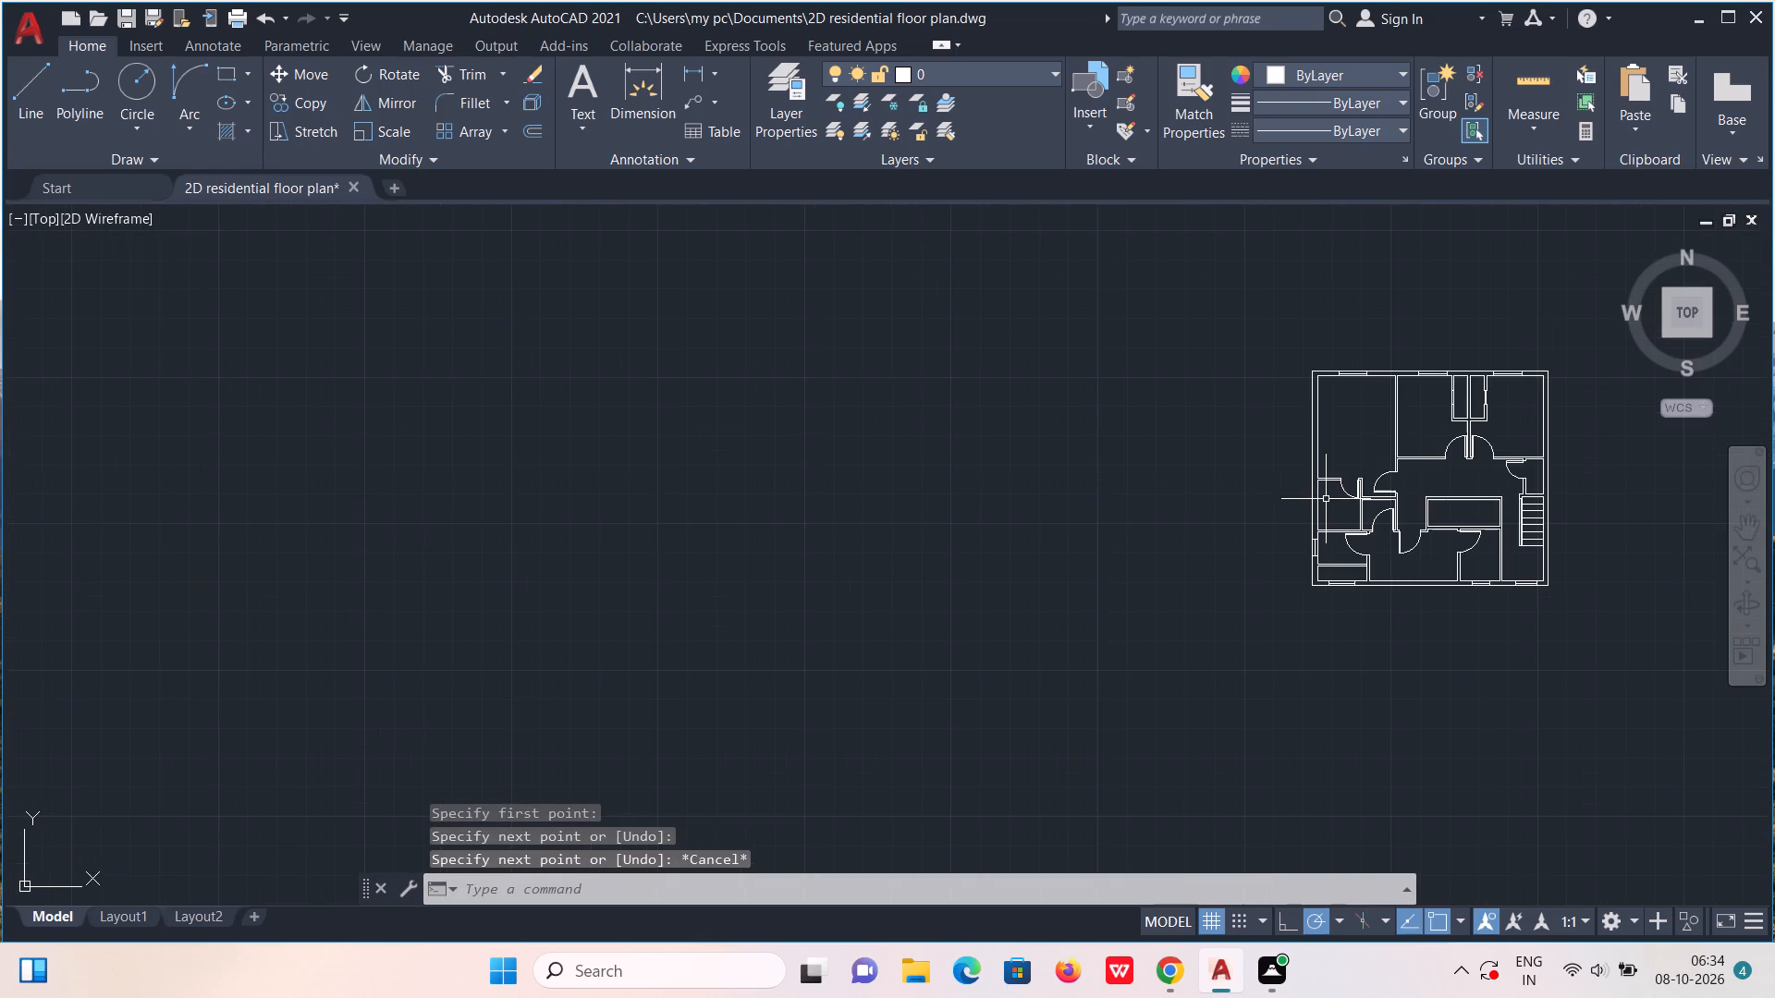
pyautogui.moveTo(1363, 494); pyautogui.dragTo(1052, 484, button='middle')
pyautogui.scroll(1, 1077, 453)
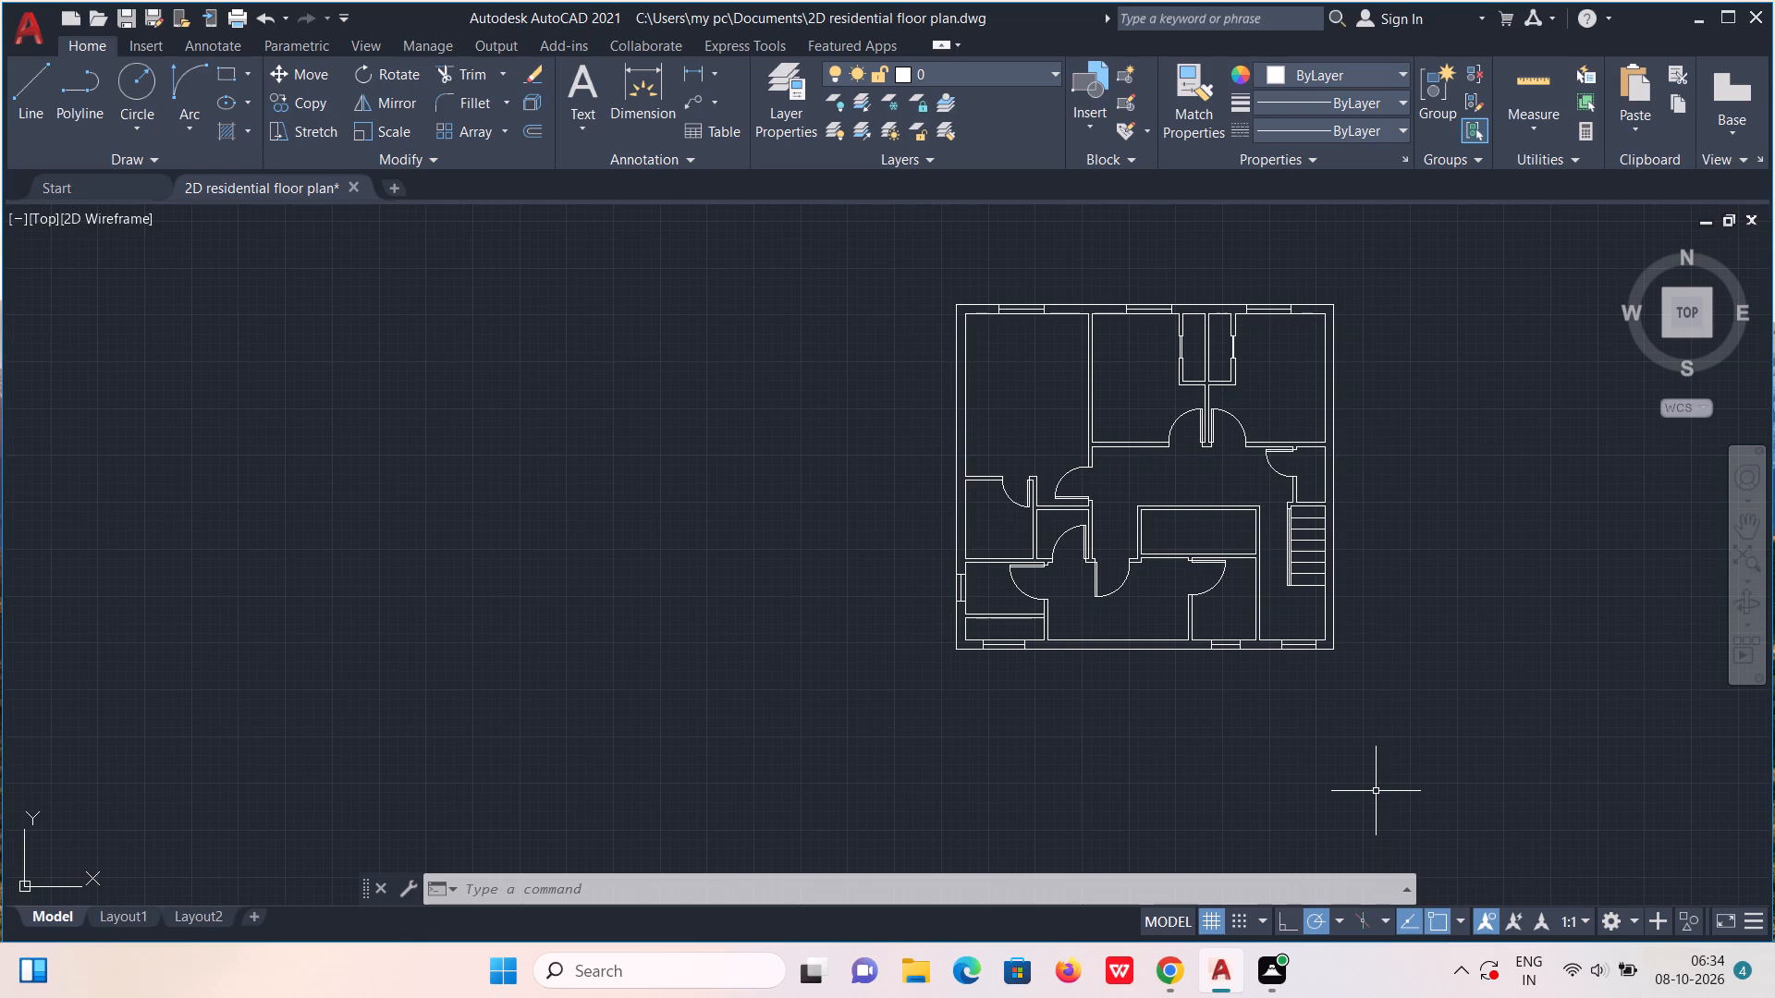
pyautogui.hotkey('ctrl', 's')
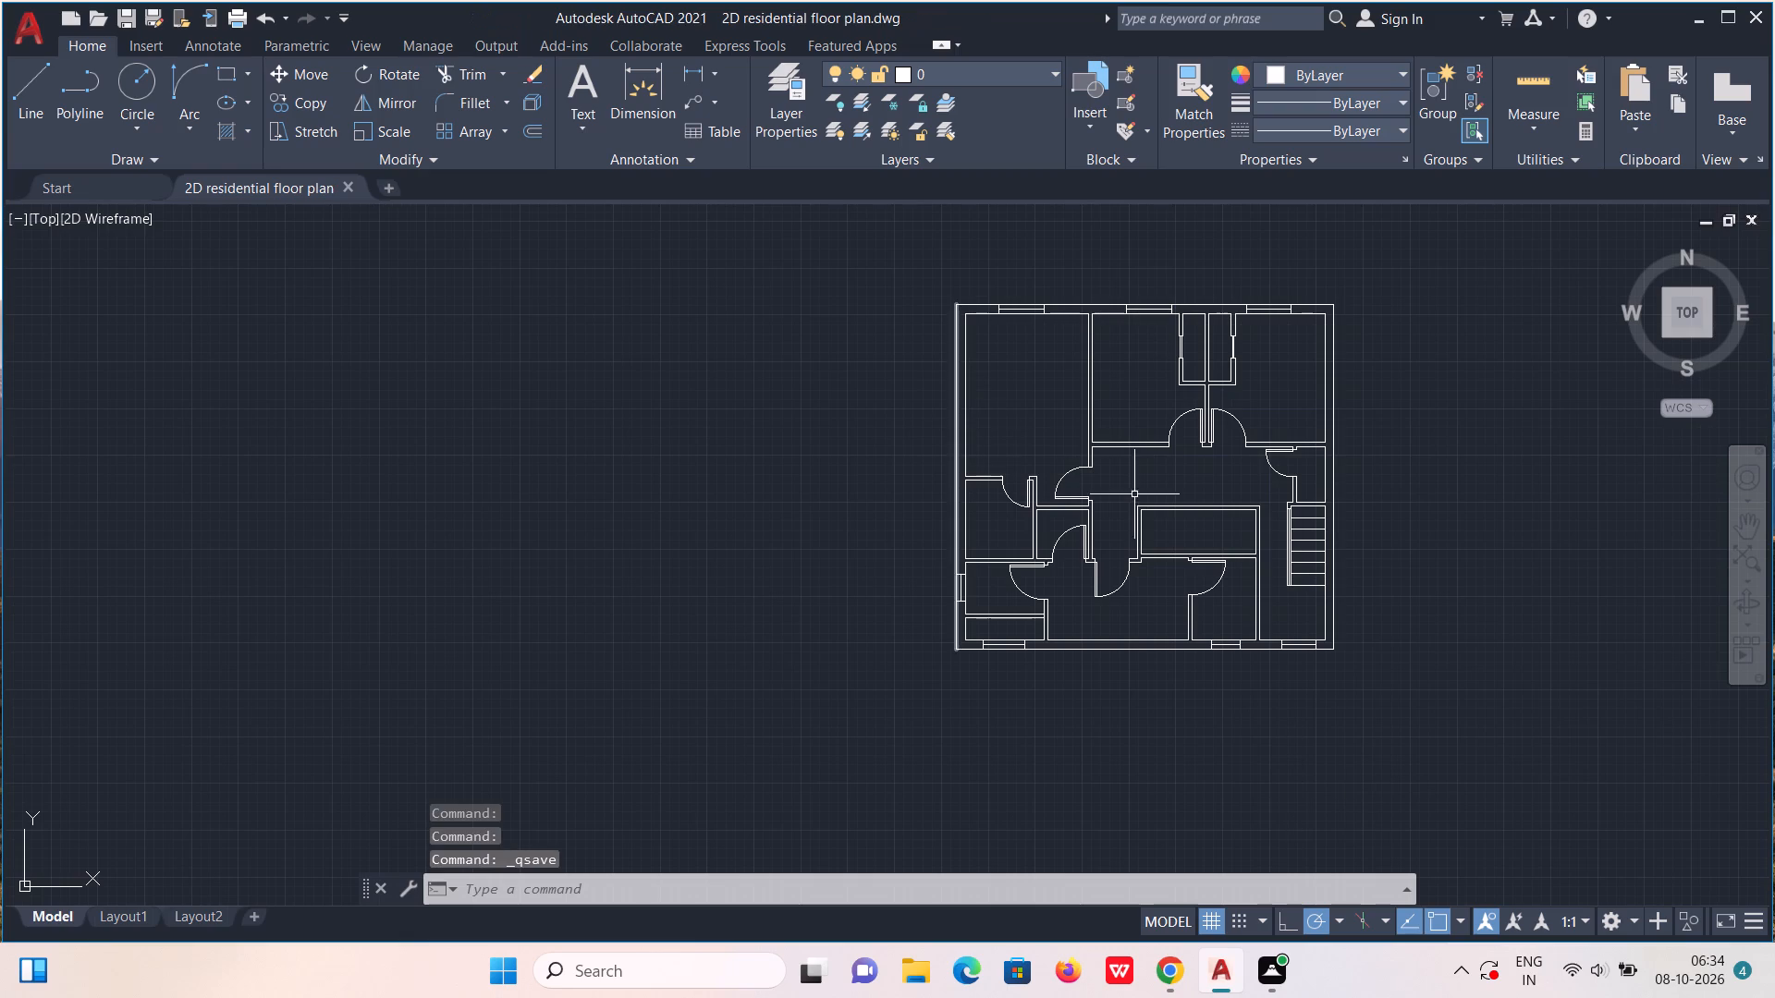